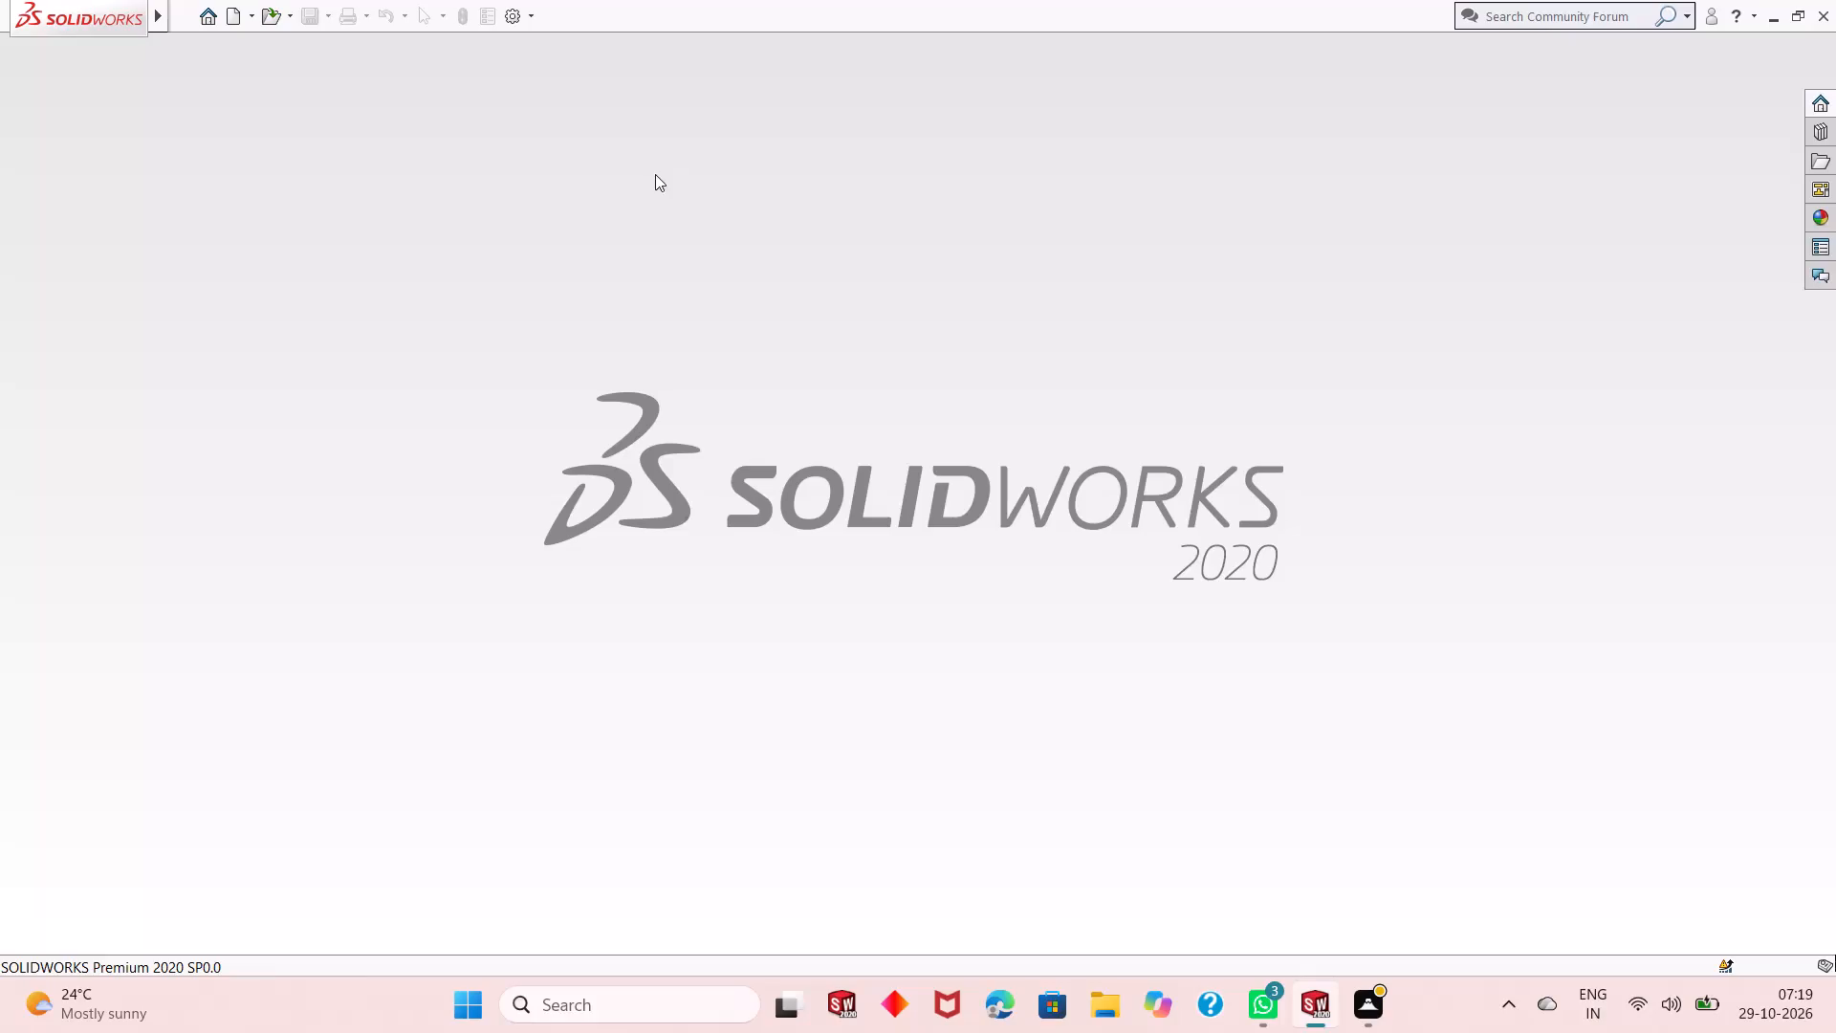
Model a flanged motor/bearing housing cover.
Create a new part document.
click(236, 23)
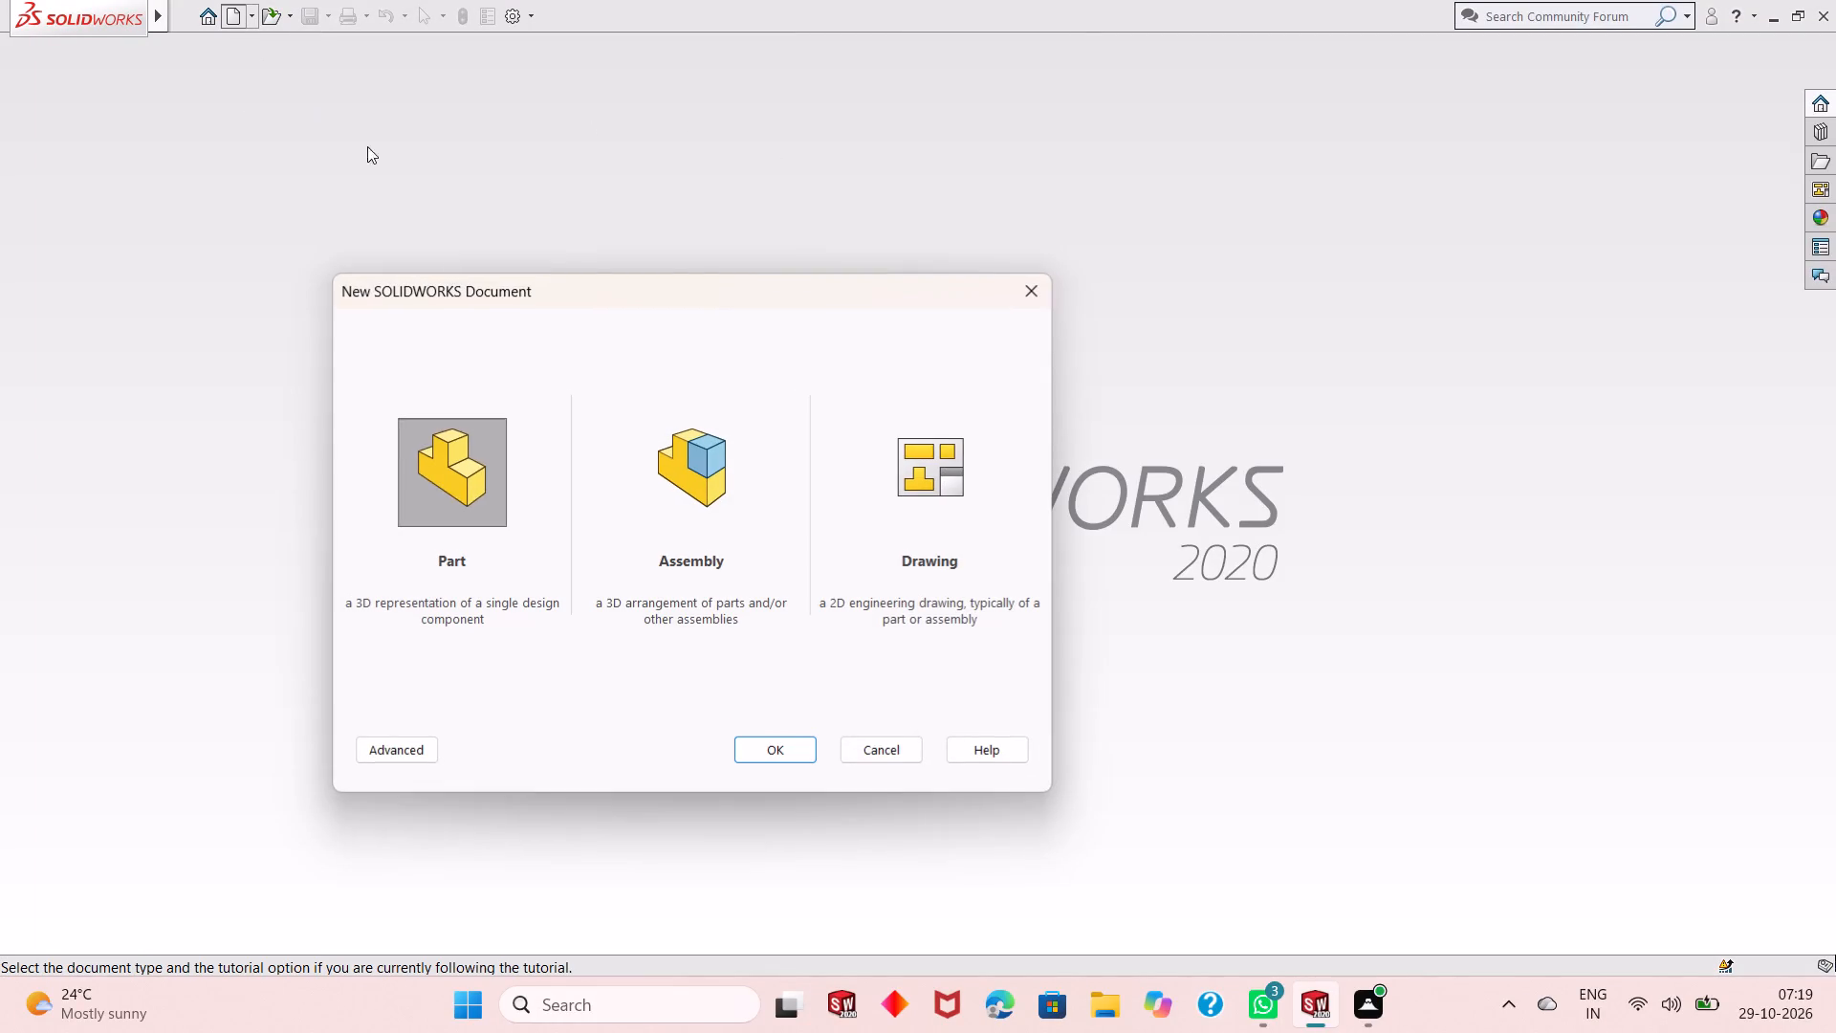
double_click(489, 480)
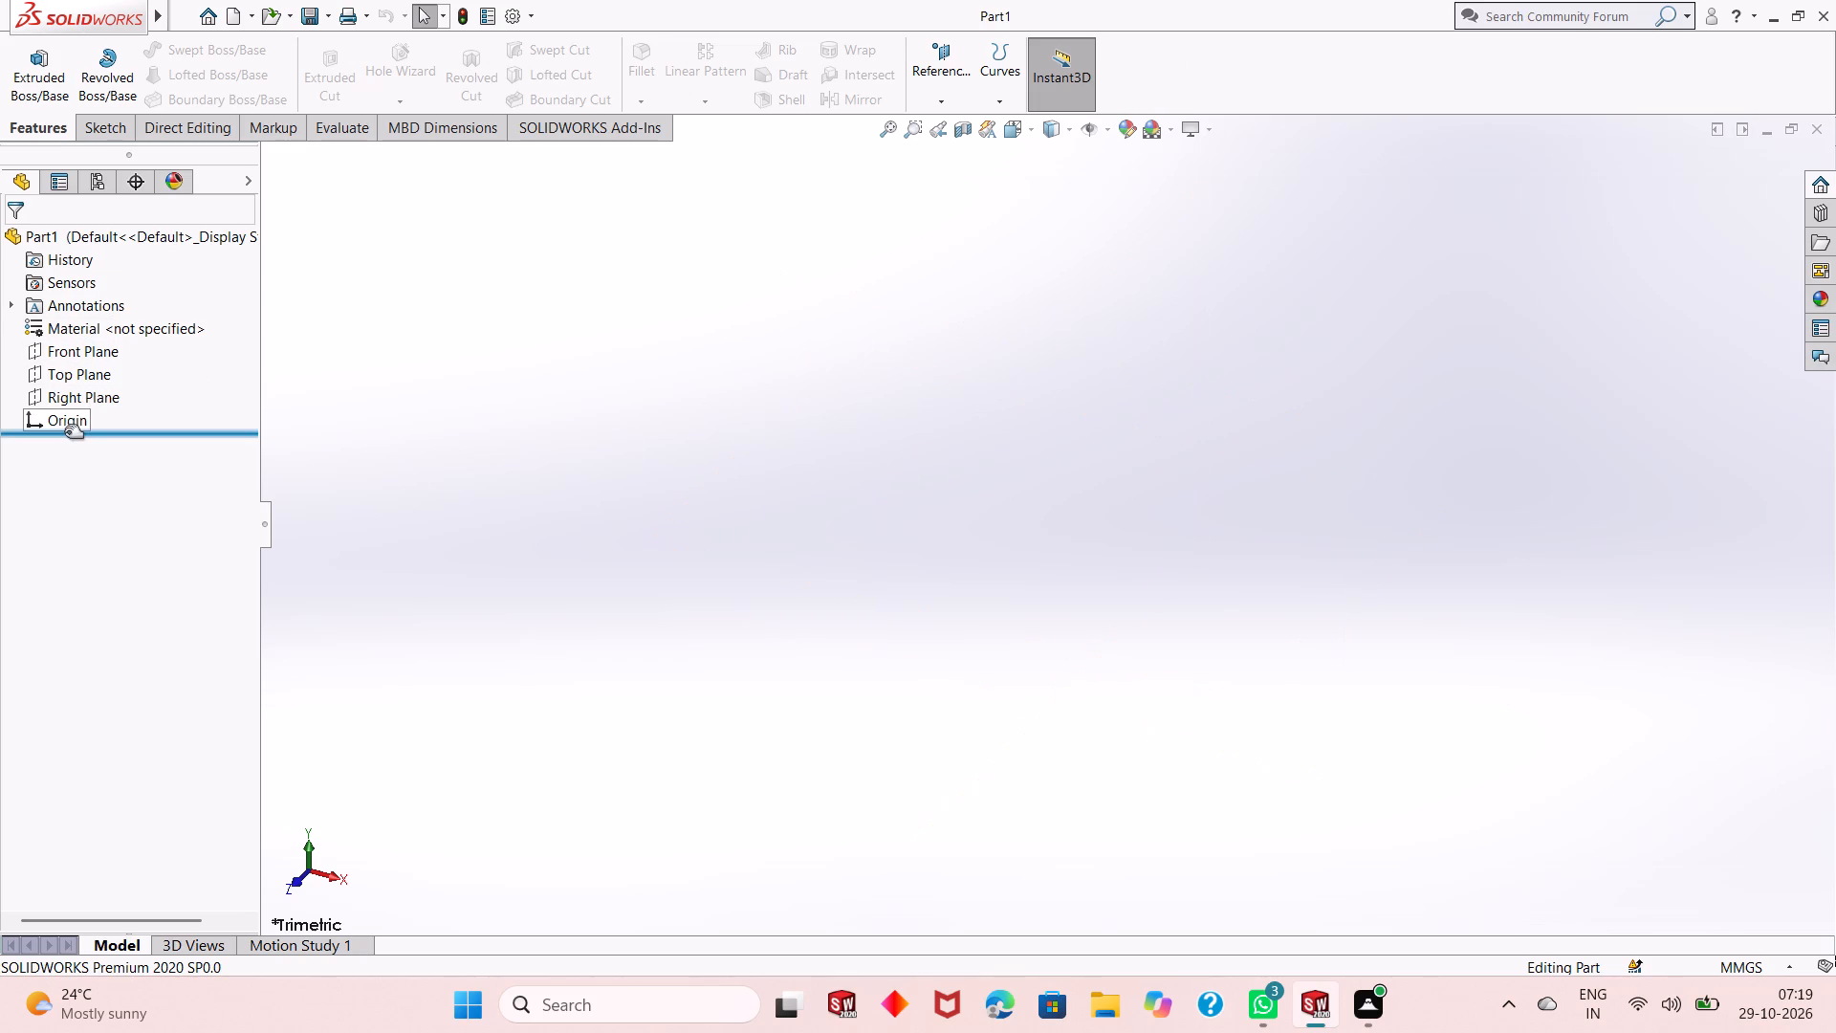
Sketch a circle of about 79 mm radius on the Top Plane, centred on the origin.
click(71, 374)
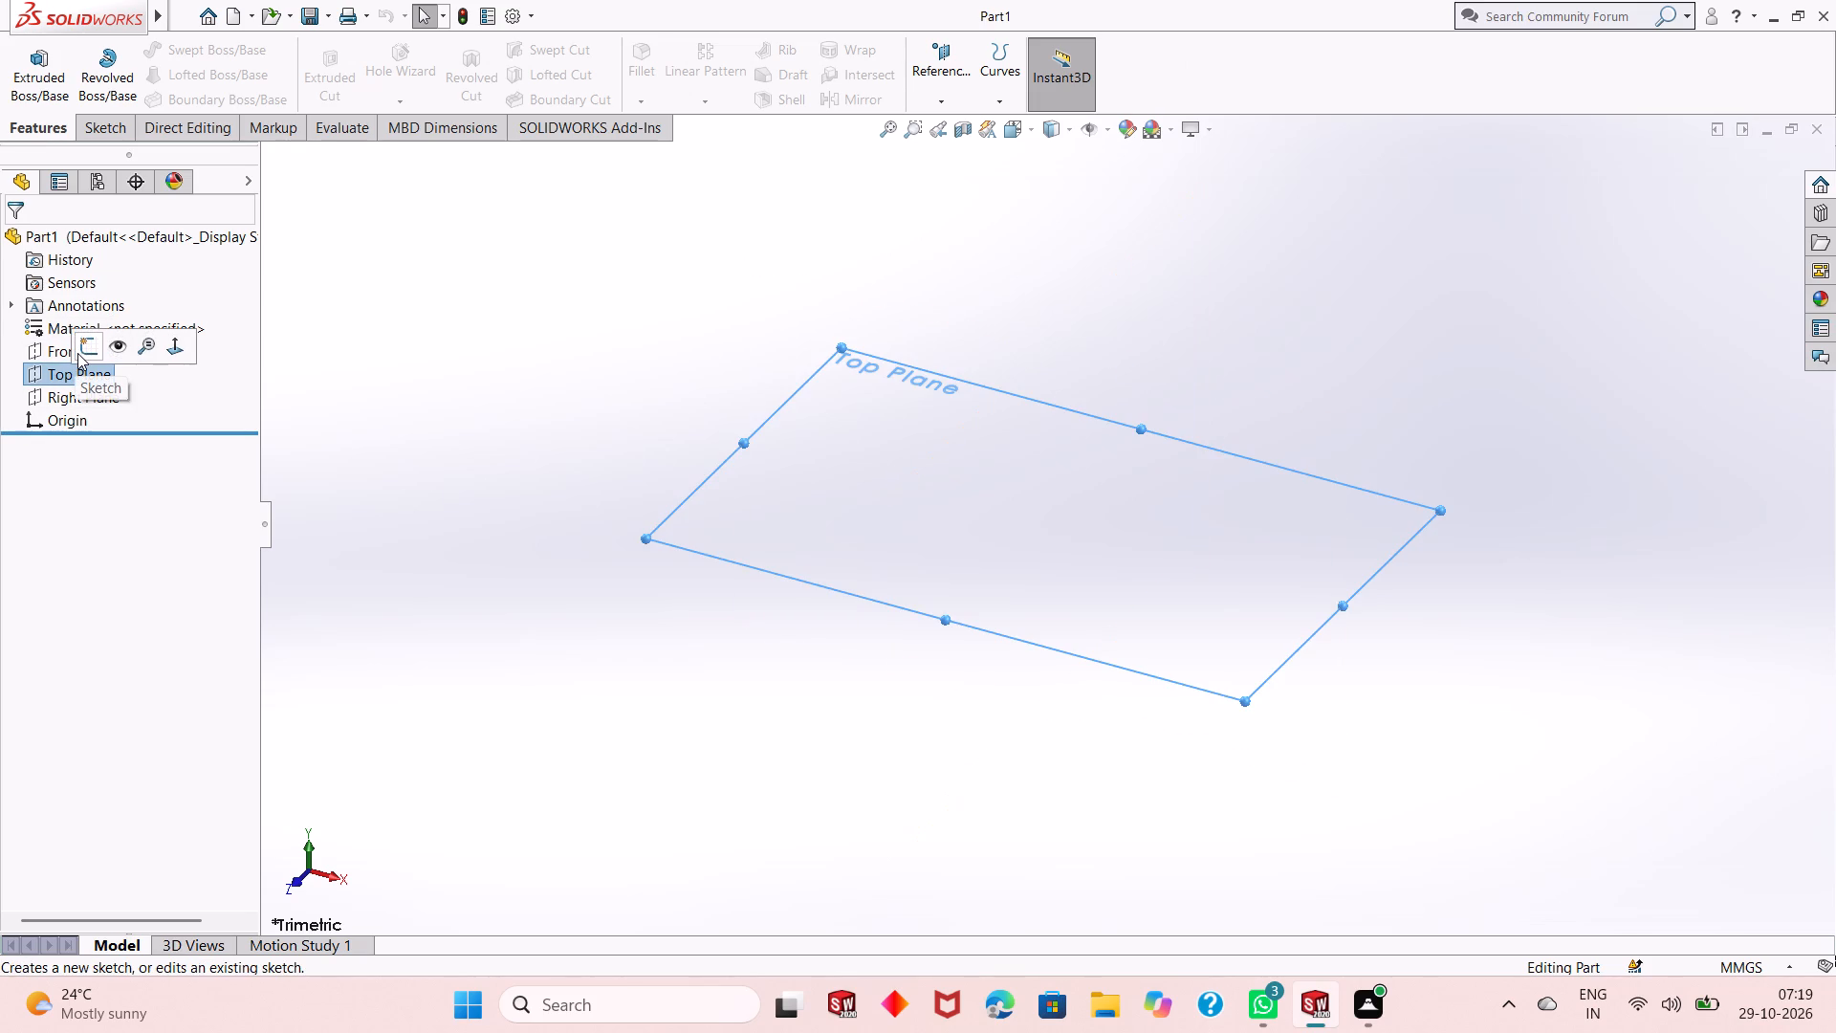
click(77, 353)
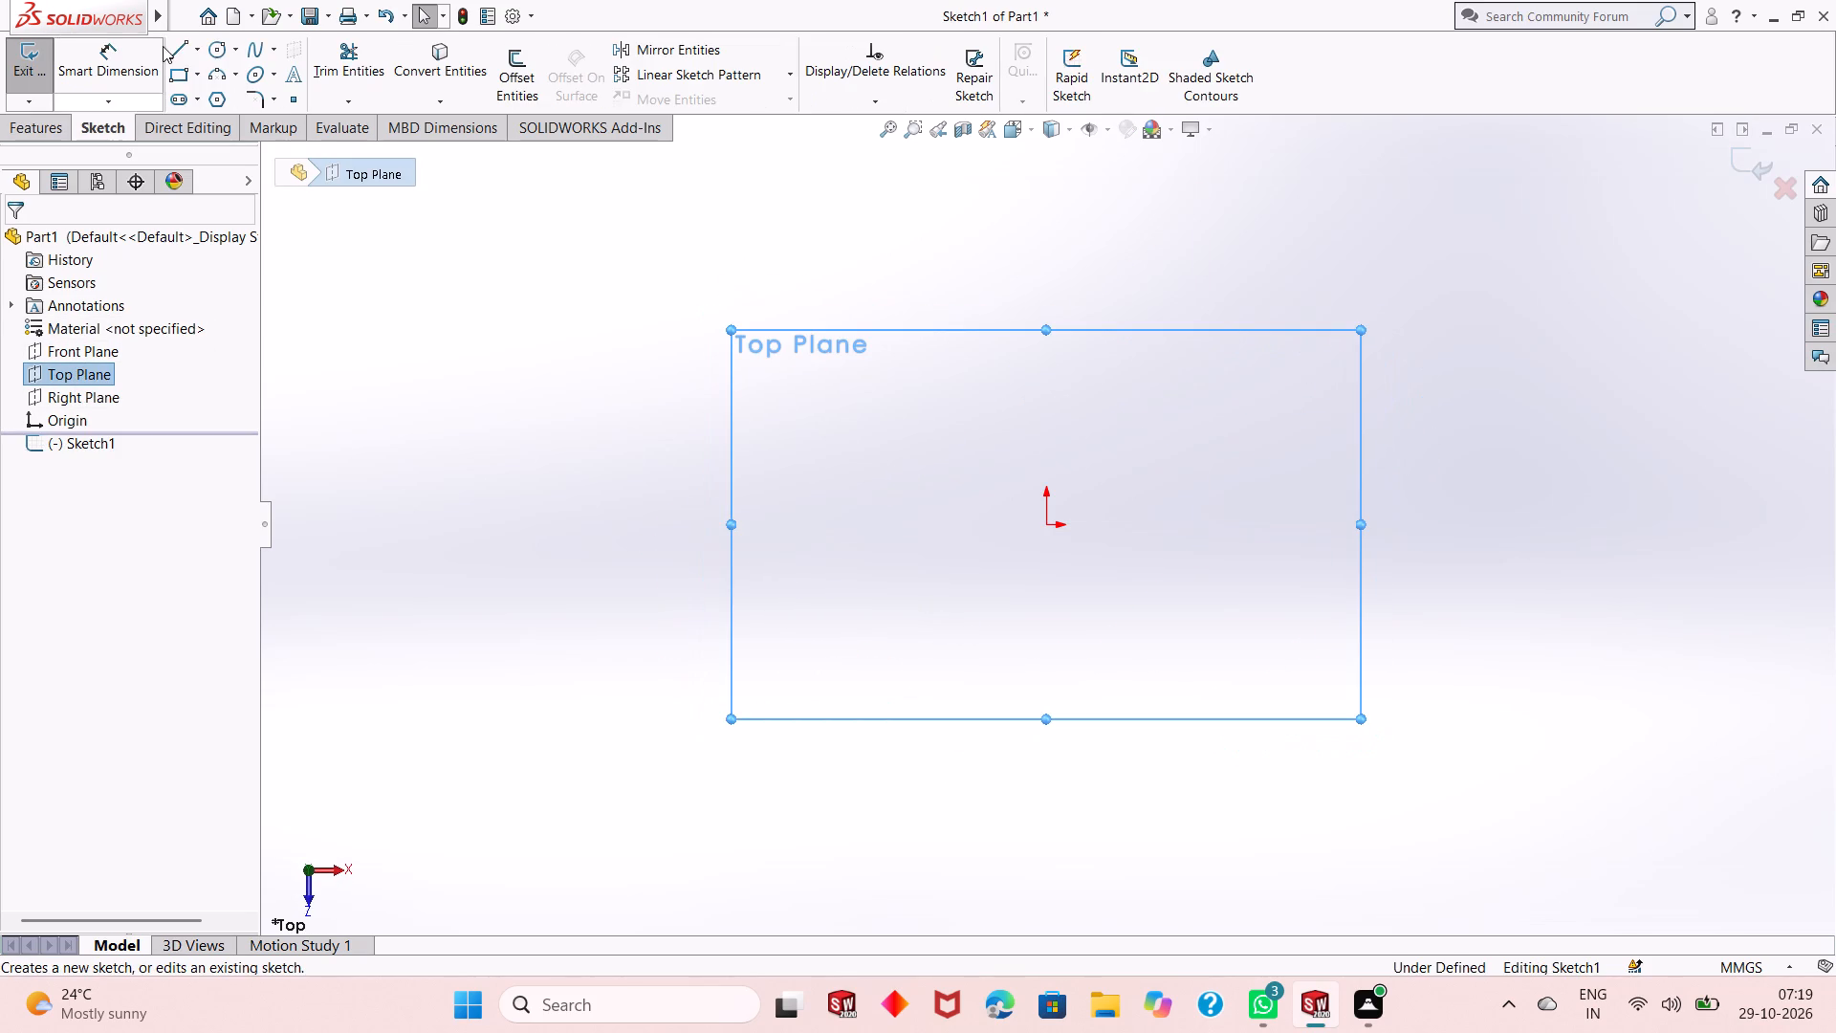
click(209, 58)
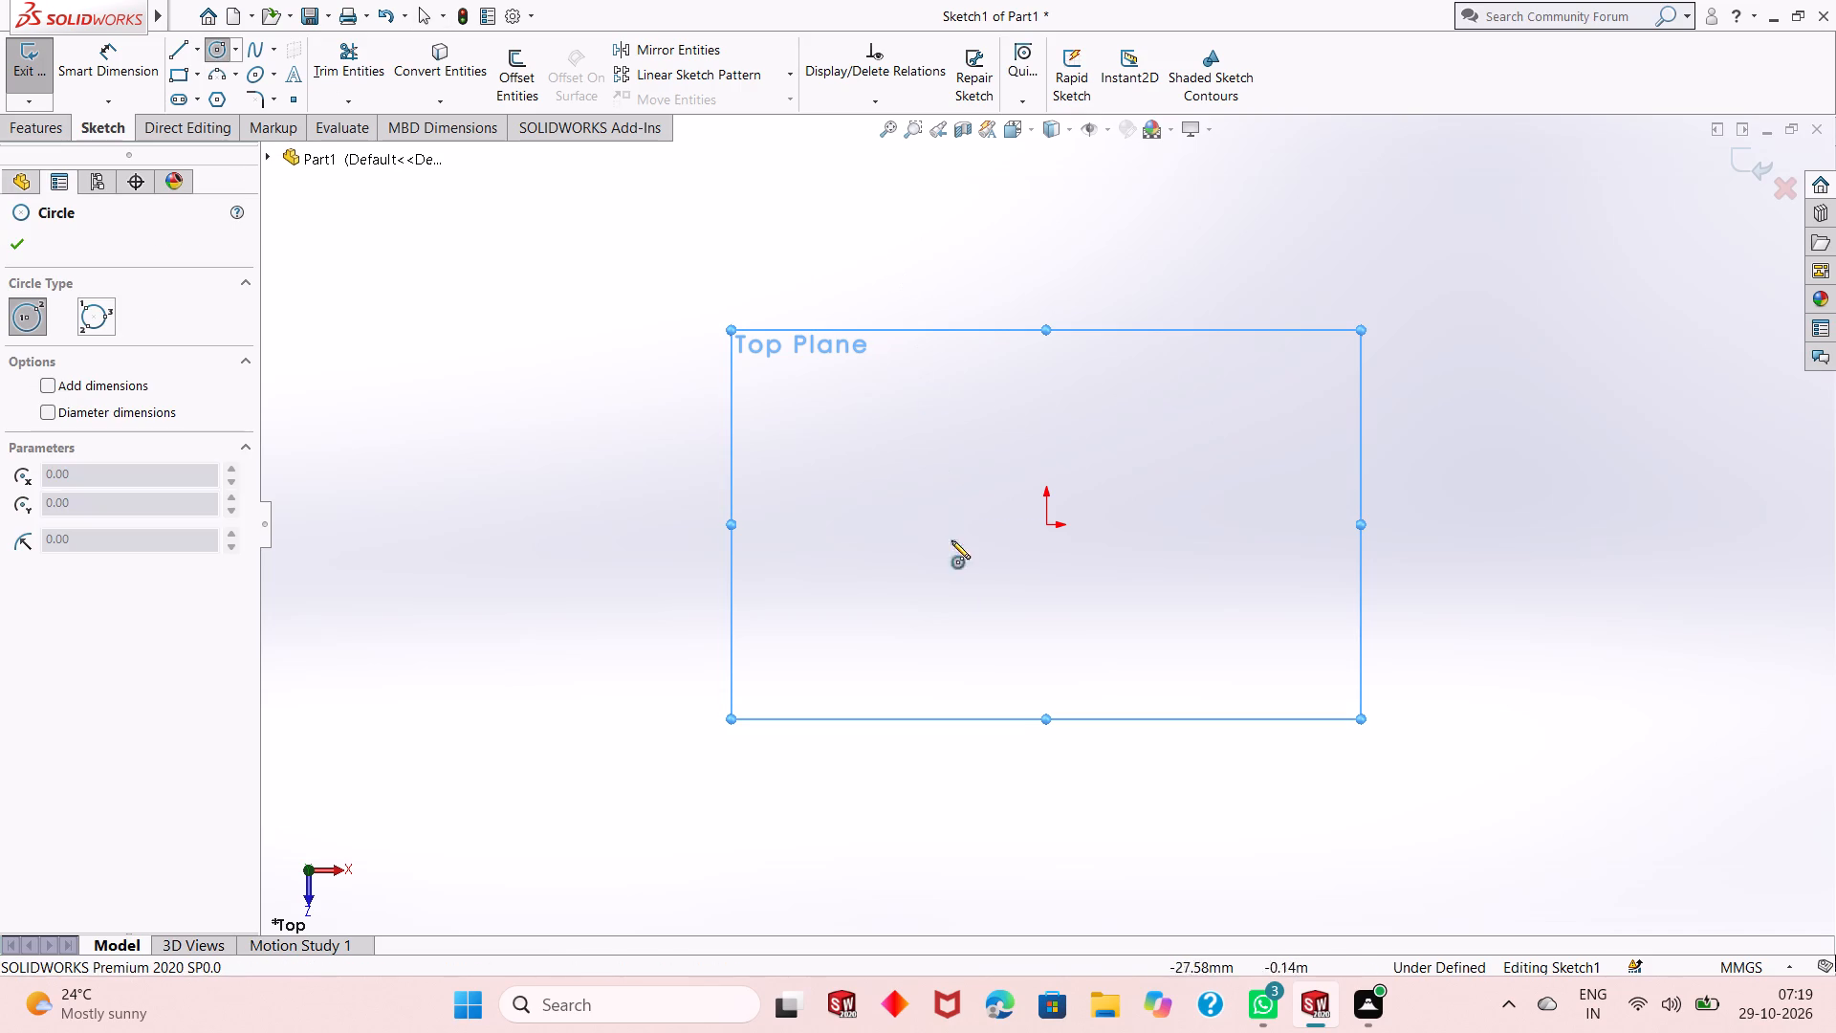
click(1046, 522)
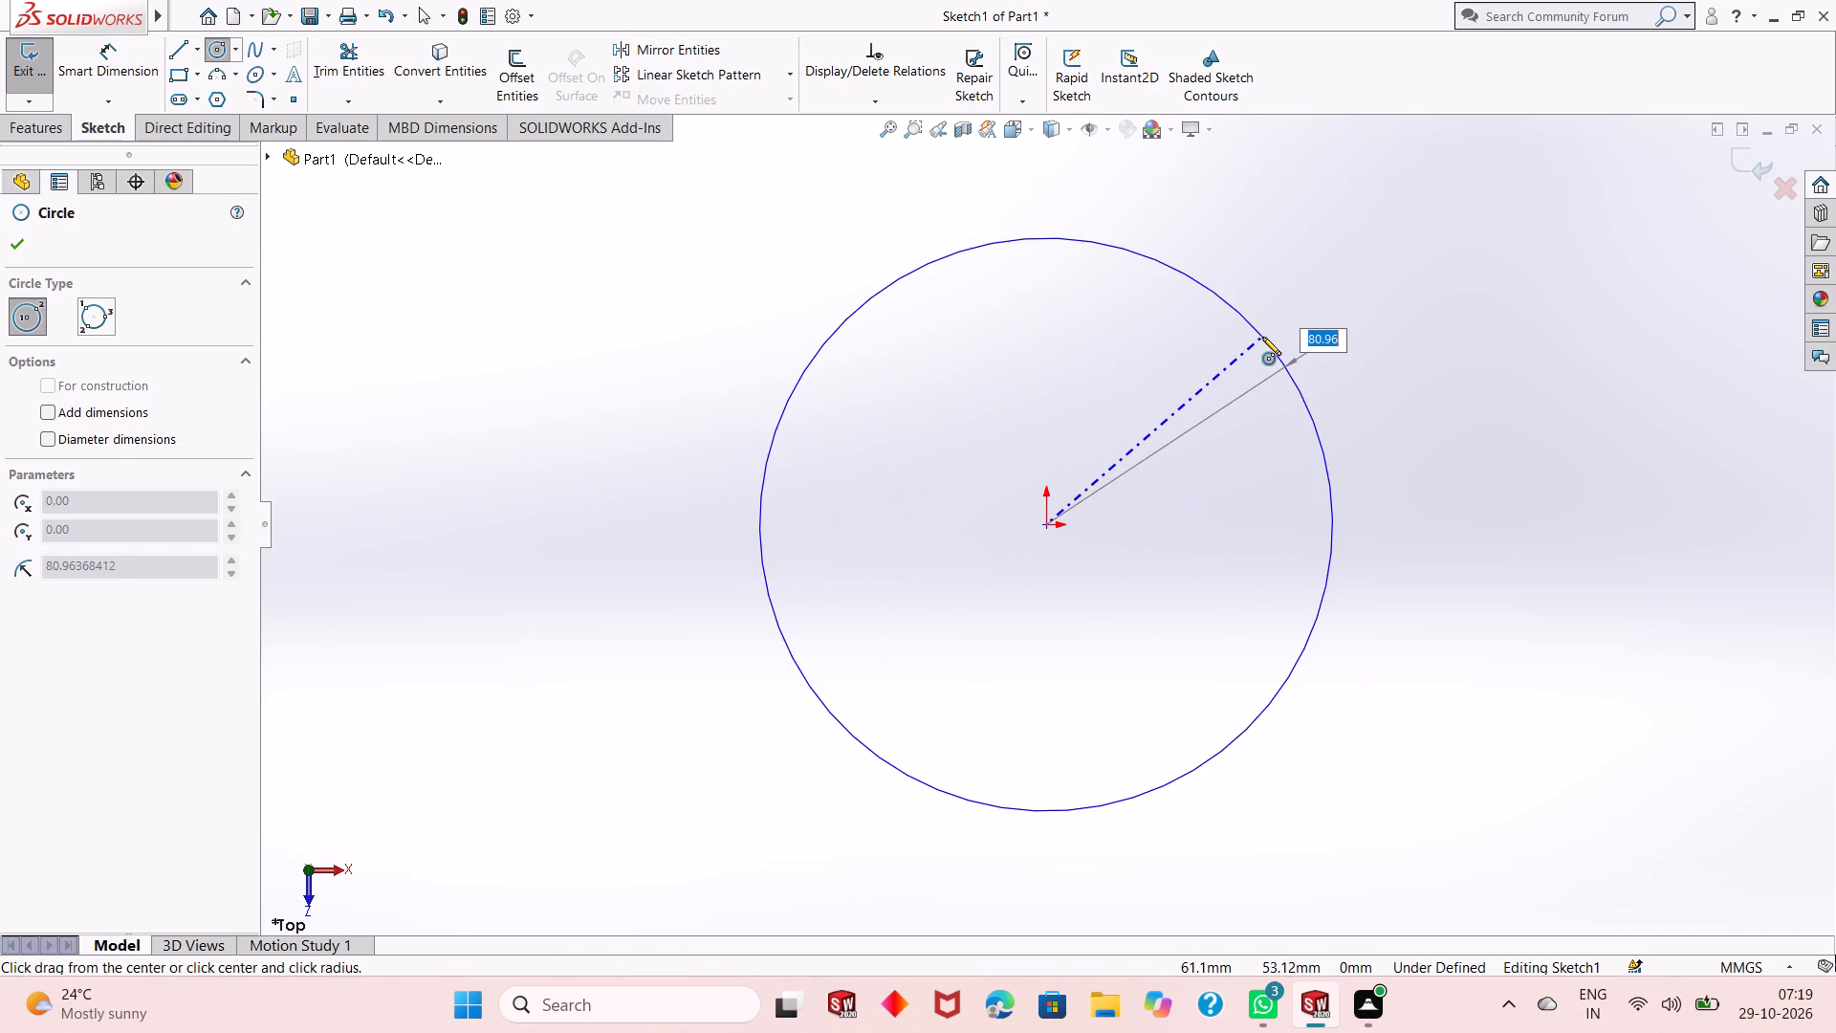
click(1259, 341)
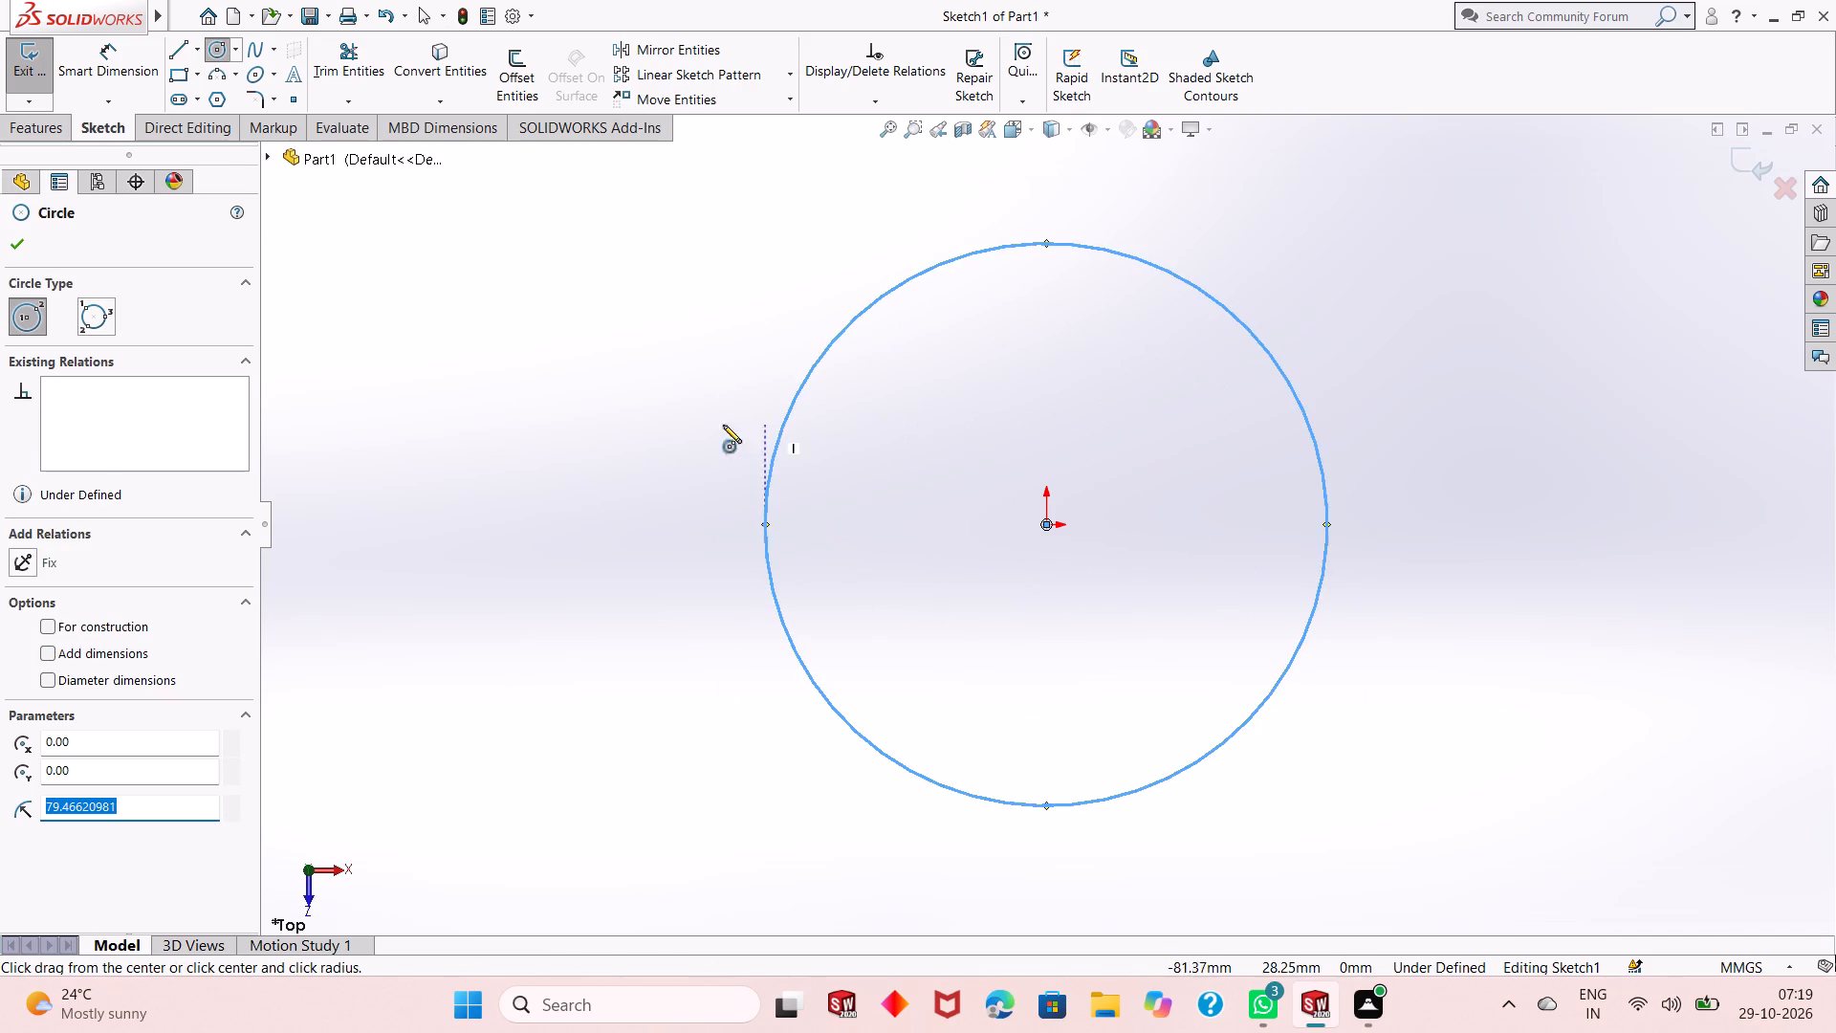
right_click(492, 389)
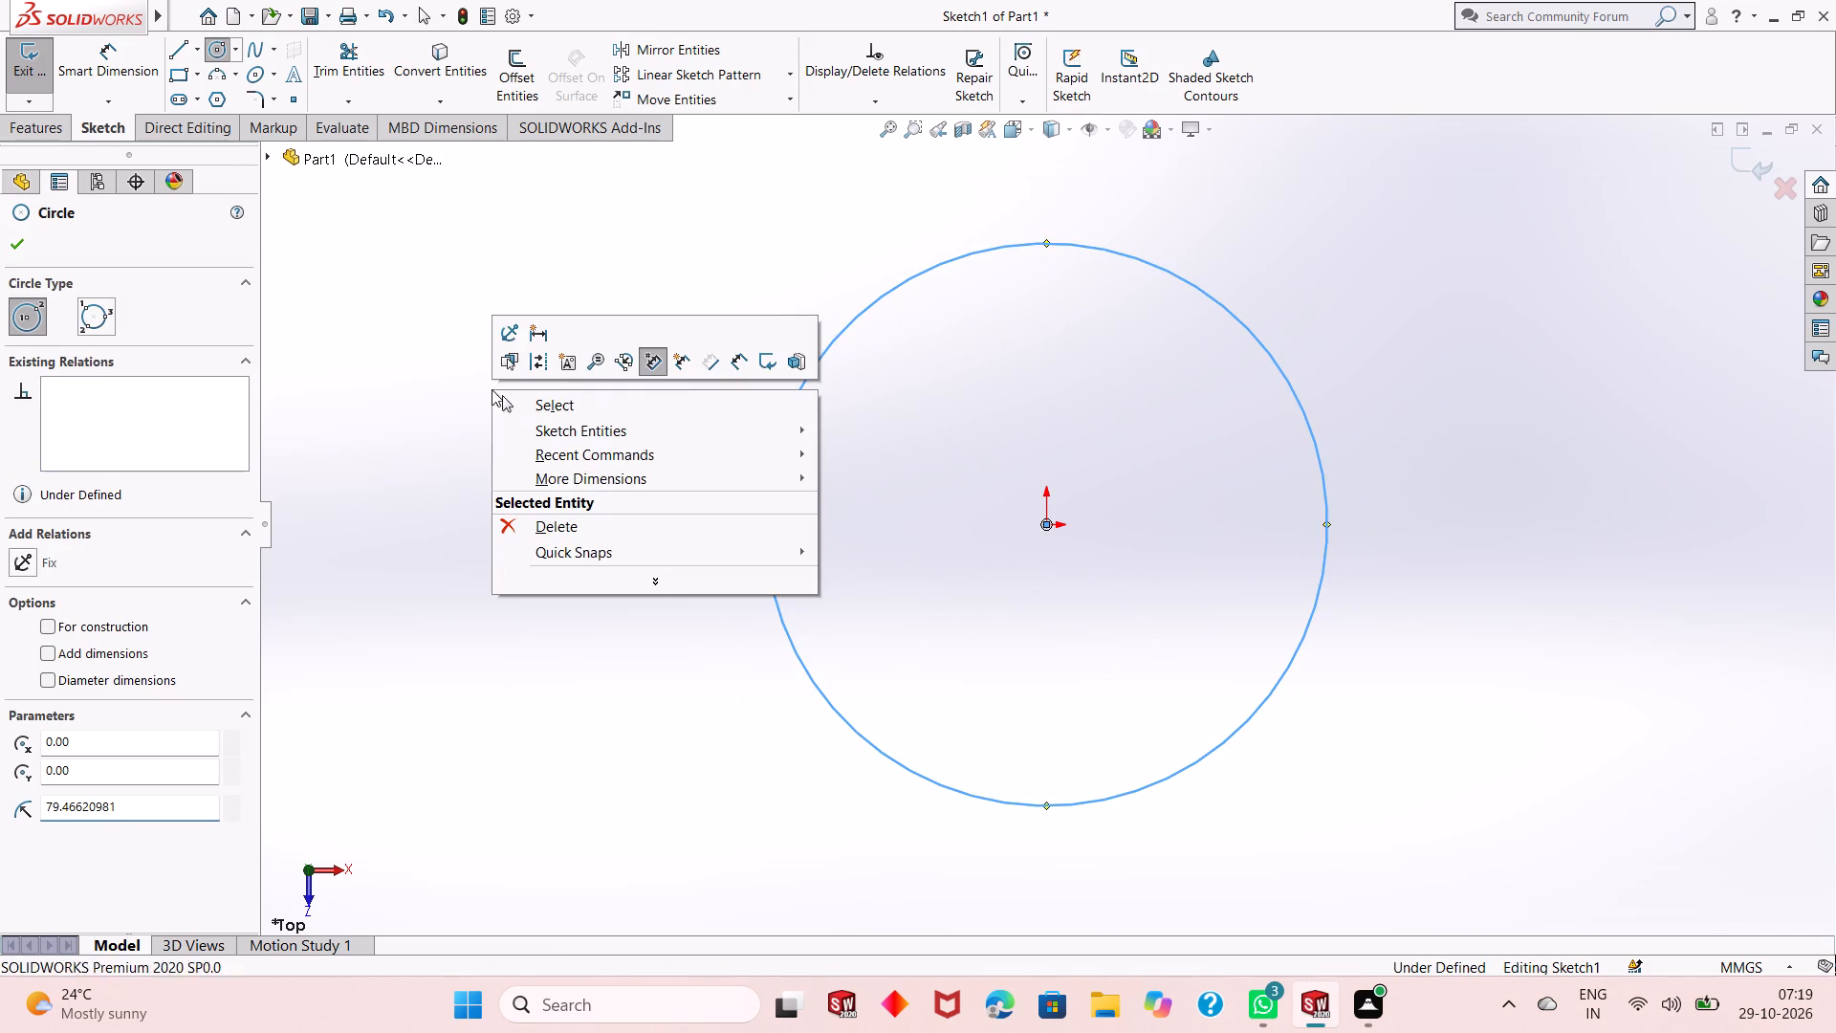
click(531, 401)
Dimension the circle's diameter as 200 mm.
scroll(1040, 579, down, 3)
scroll(1040, 579, up, 2)
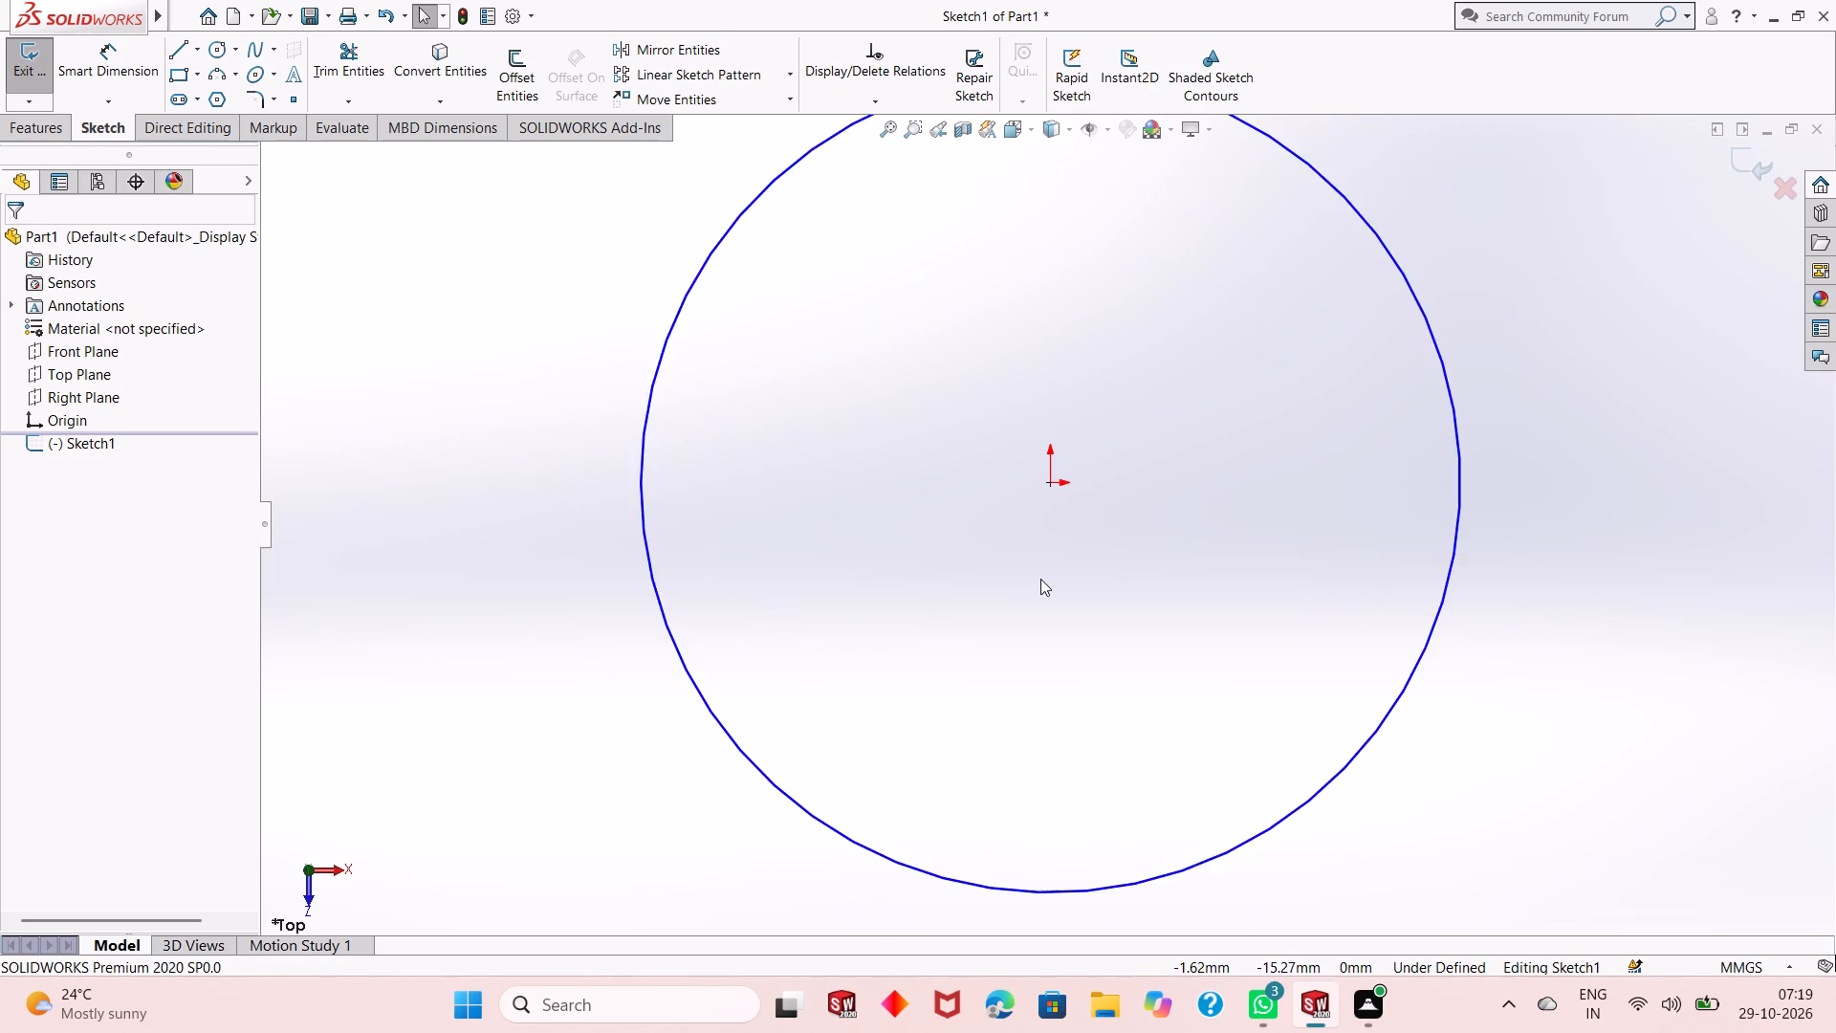
scroll(1040, 579, up, 1)
scroll(1076, 406, up, 2)
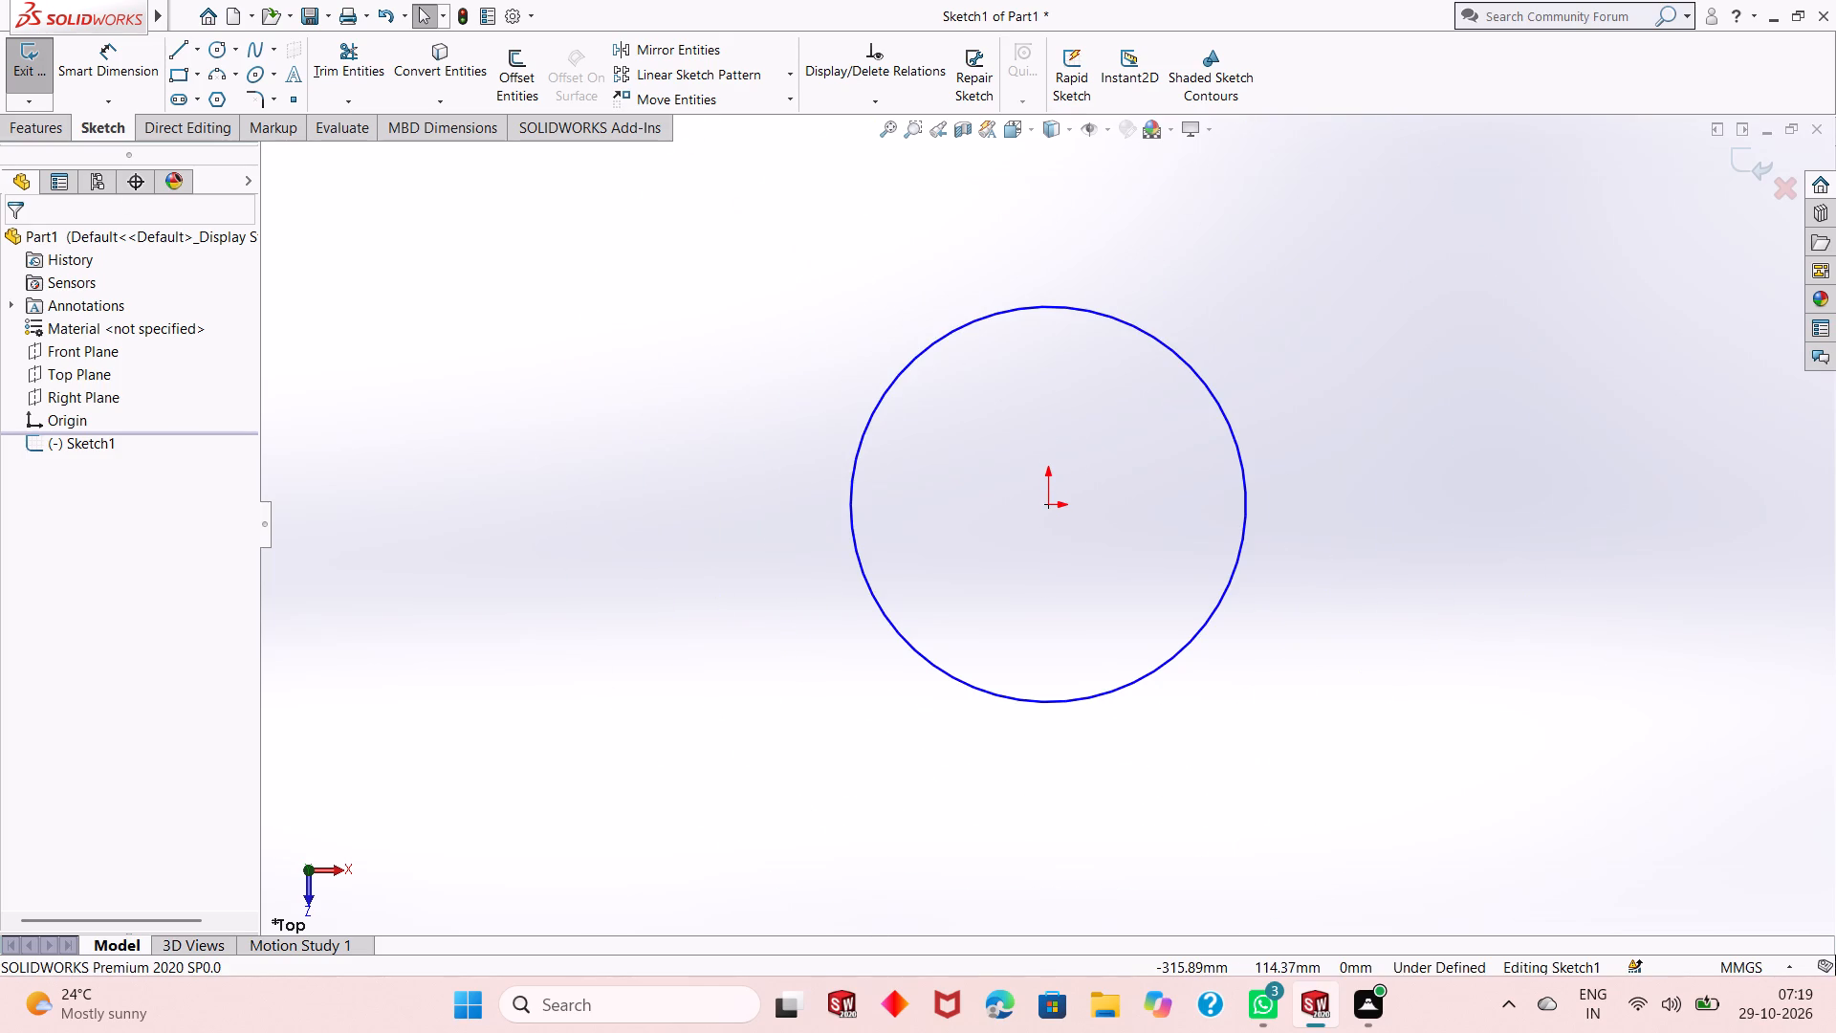
click(106, 64)
click(890, 617)
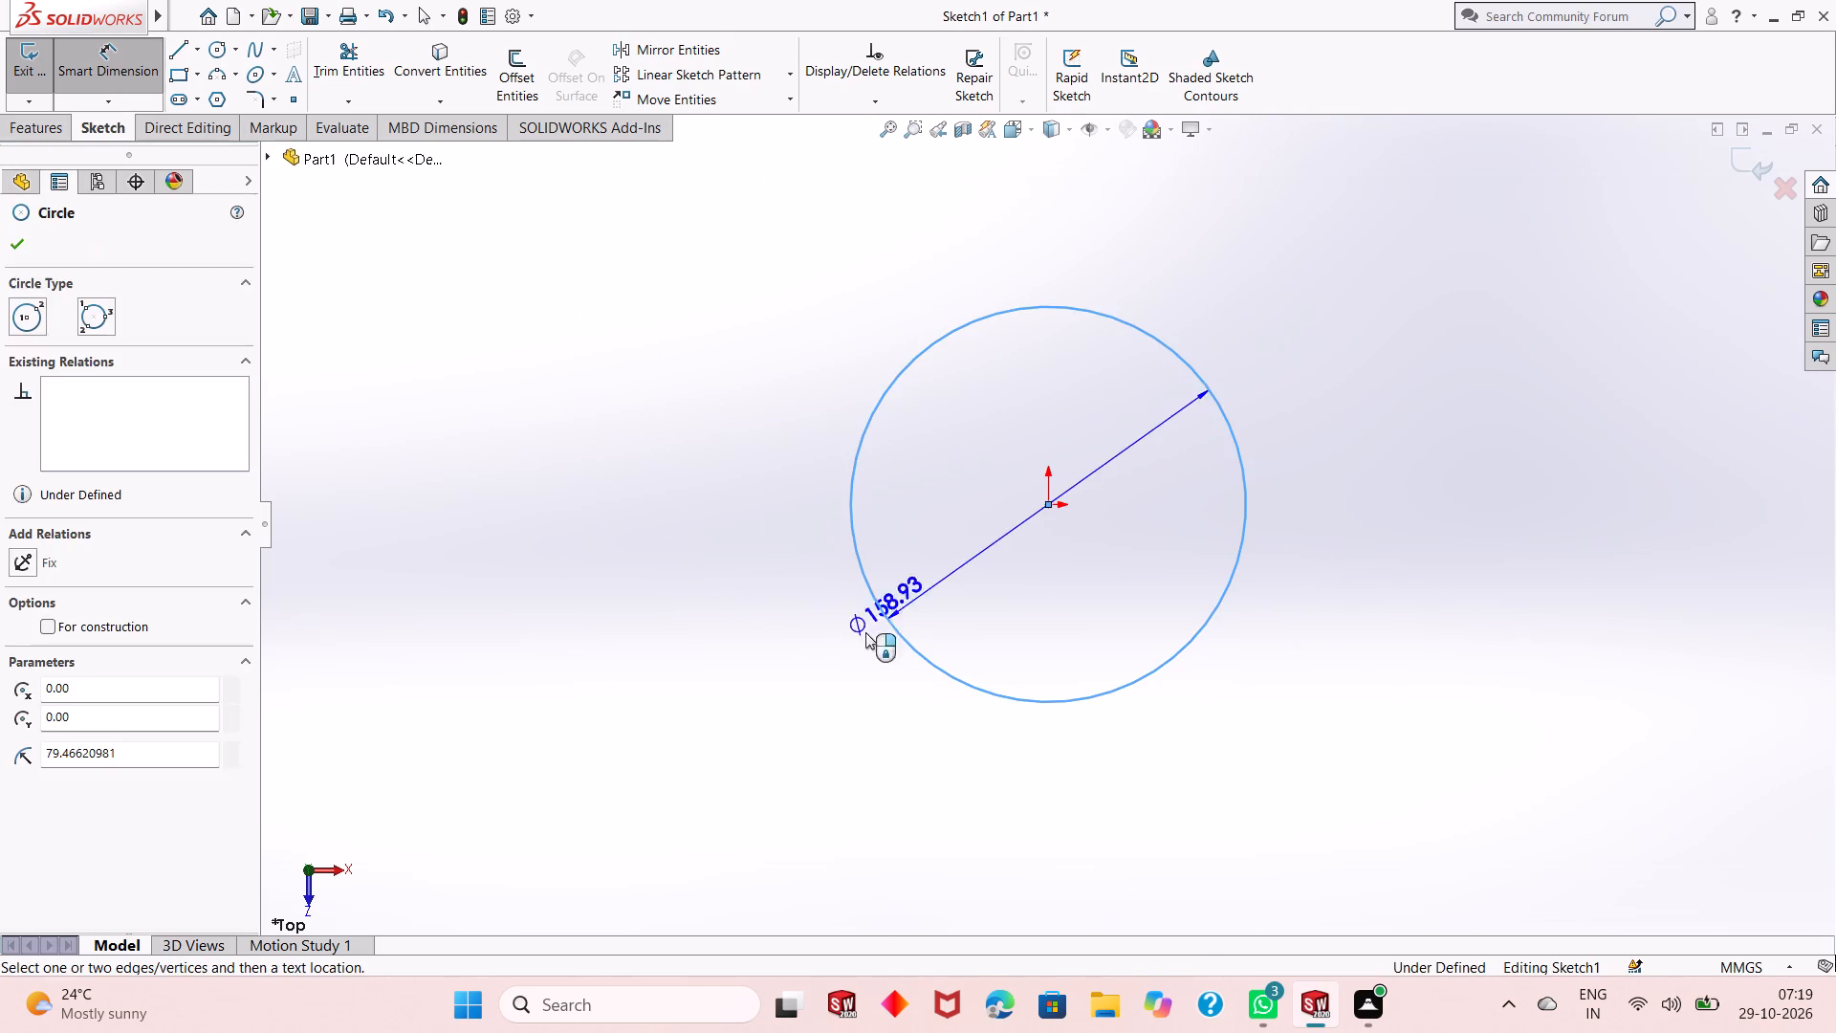
click(752, 723)
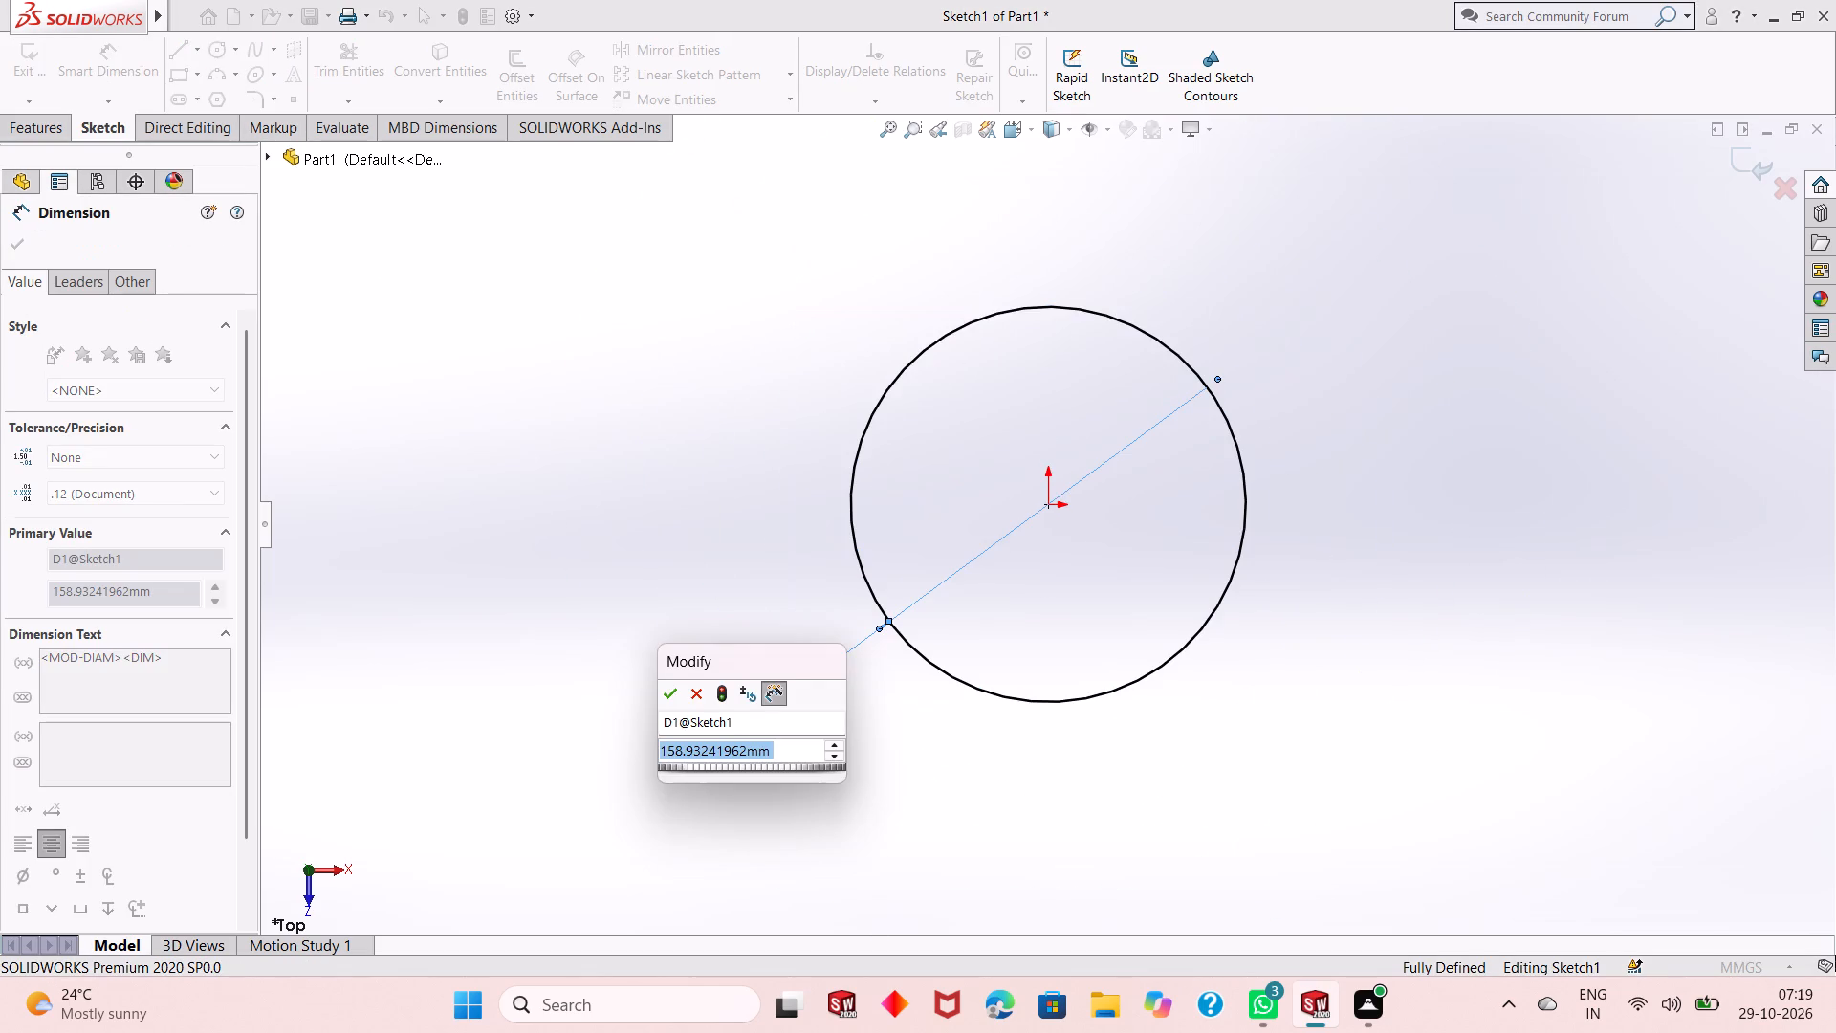
text(200)
key(Return)
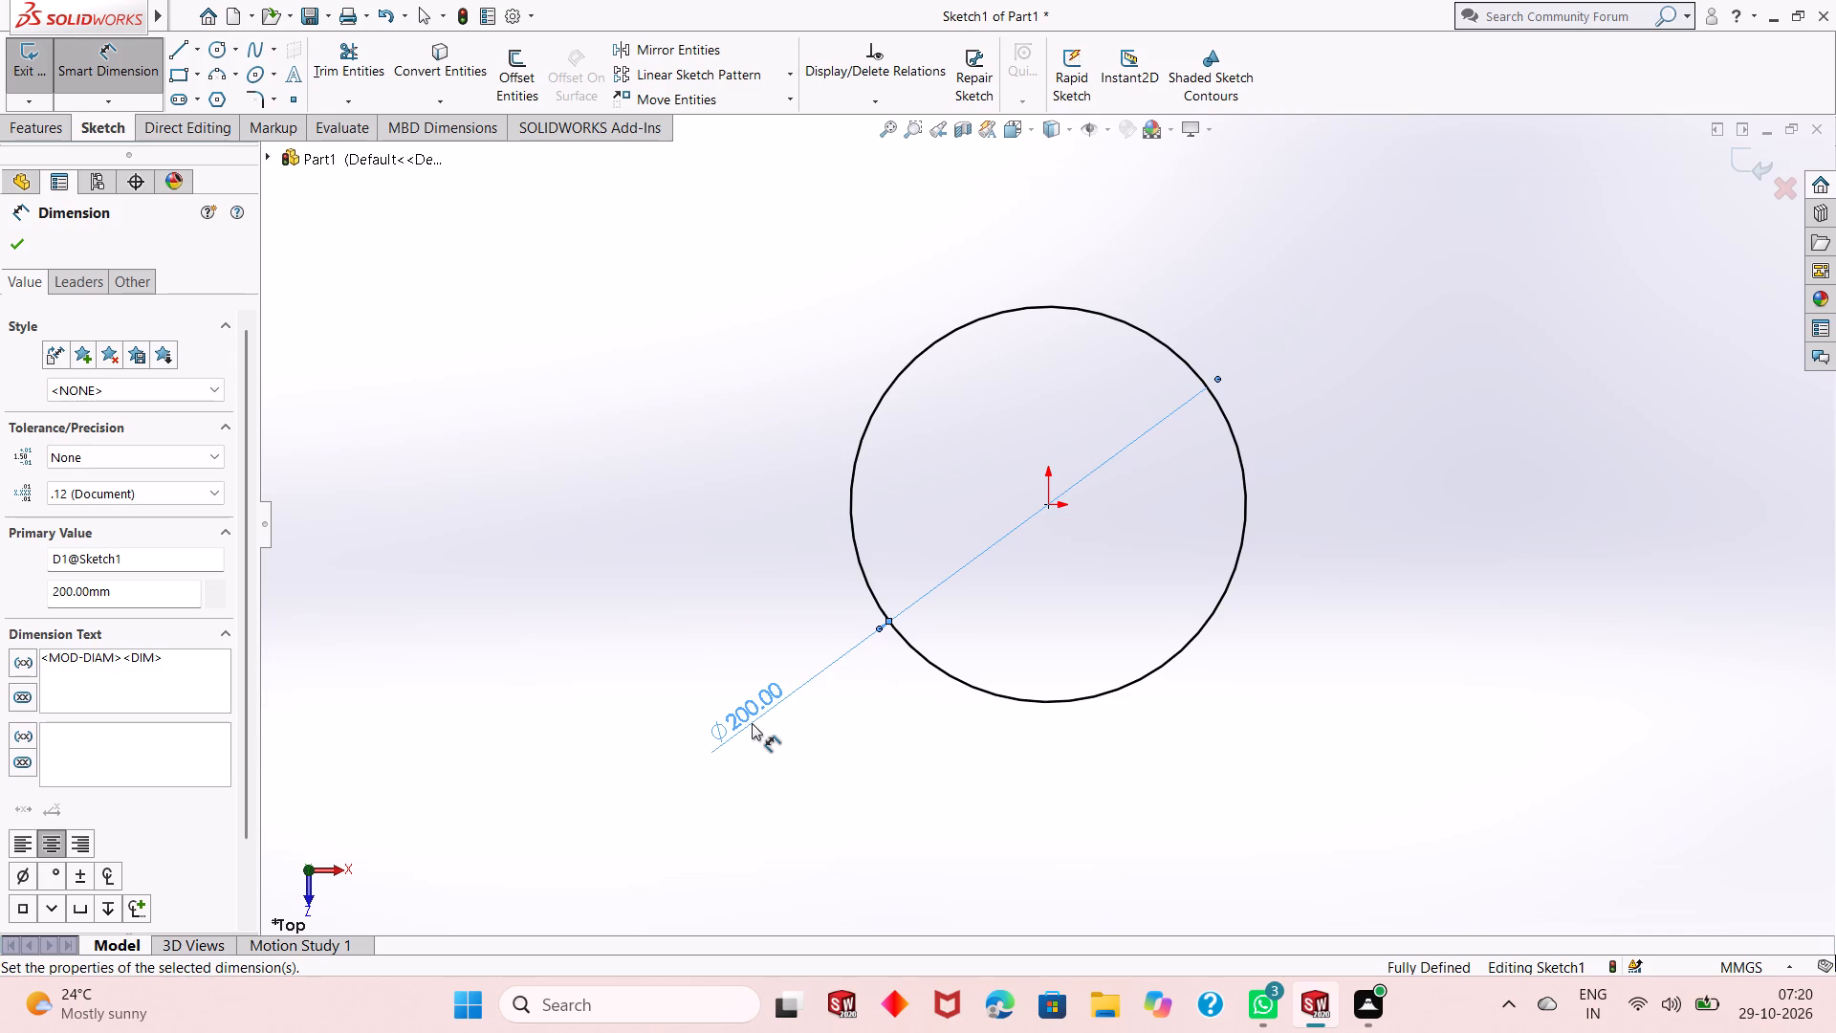
Set the circle's diameter dimension to 350 mm.
double_click(750, 717)
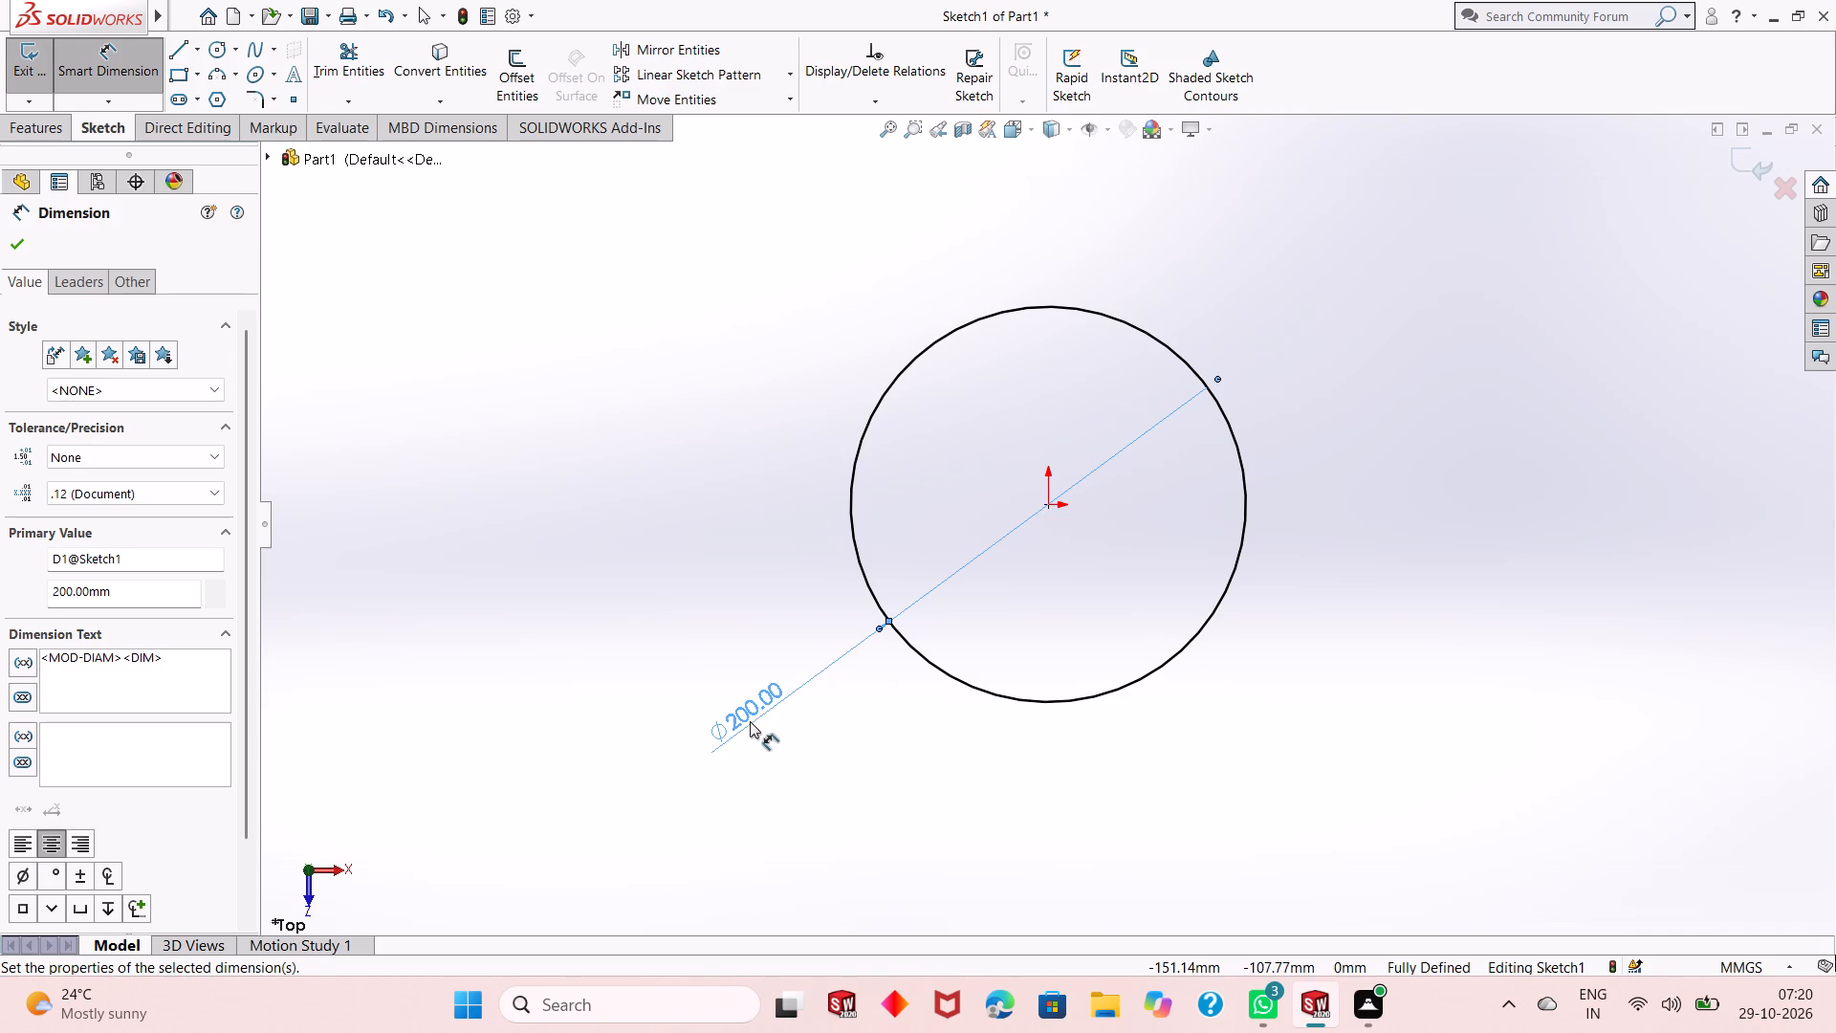
click(750, 722)
click(750, 722)
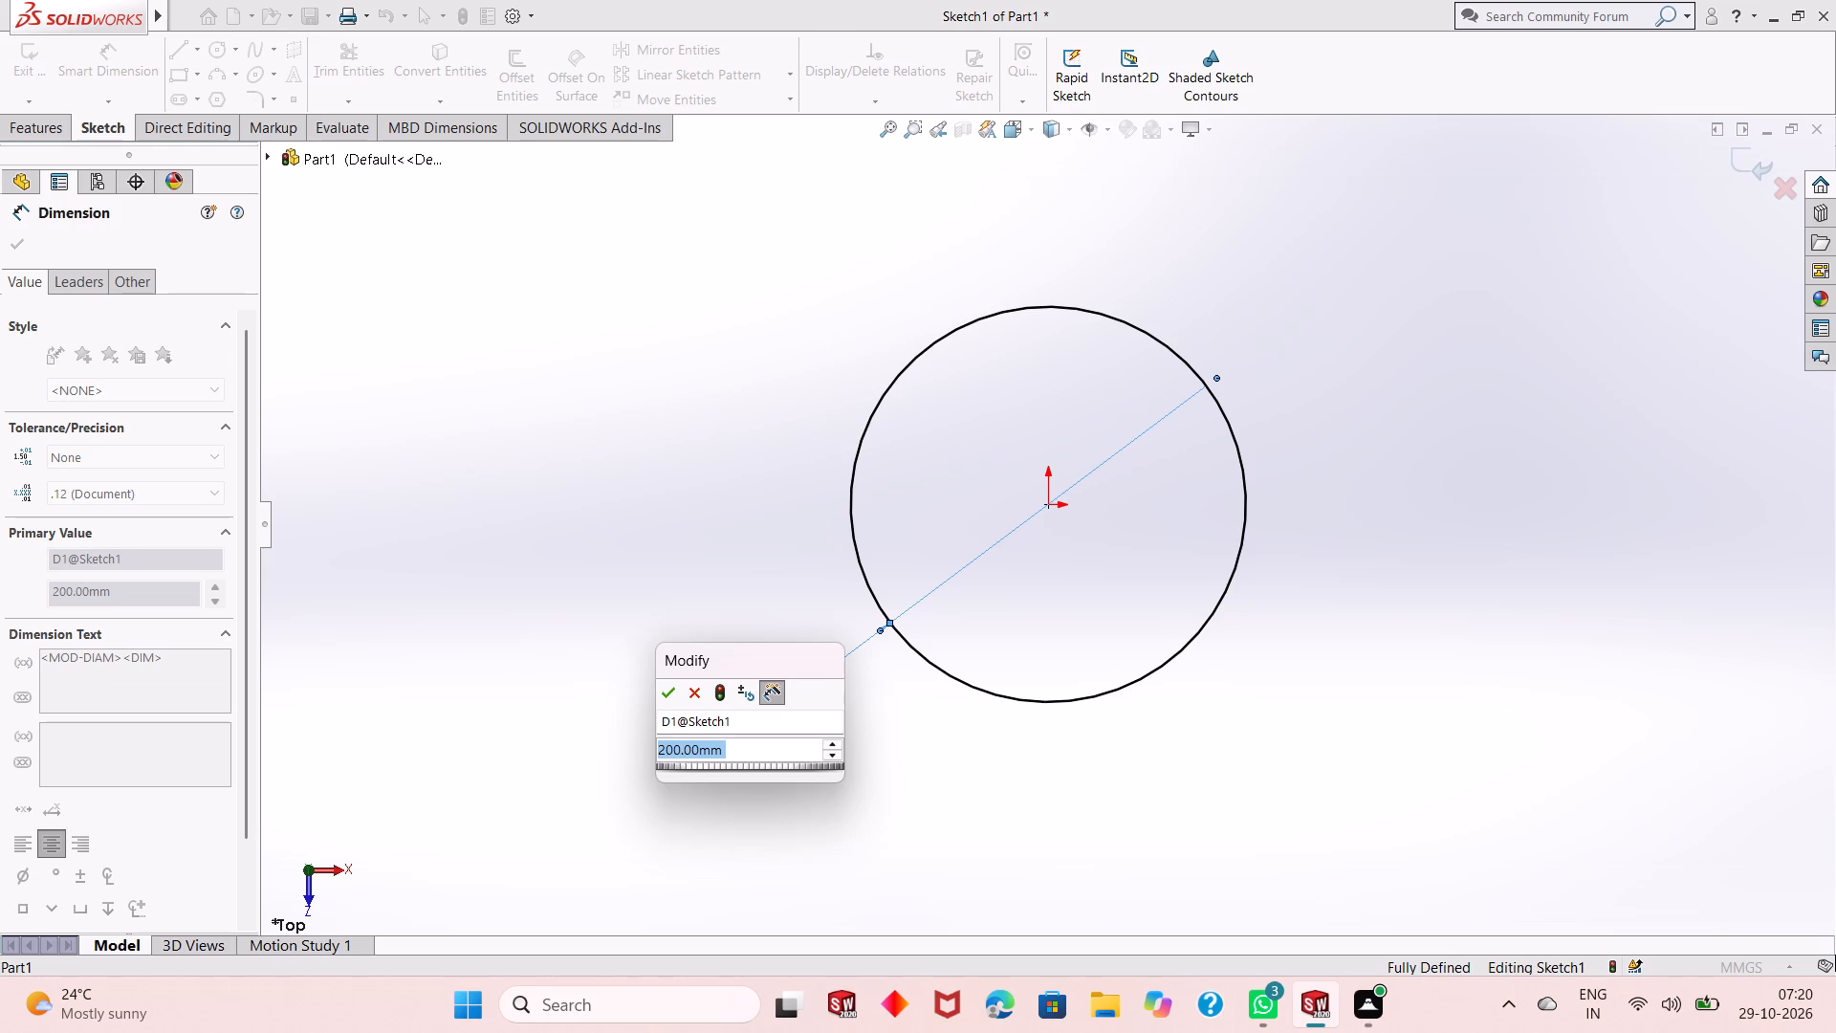
text(350)
key(Return)
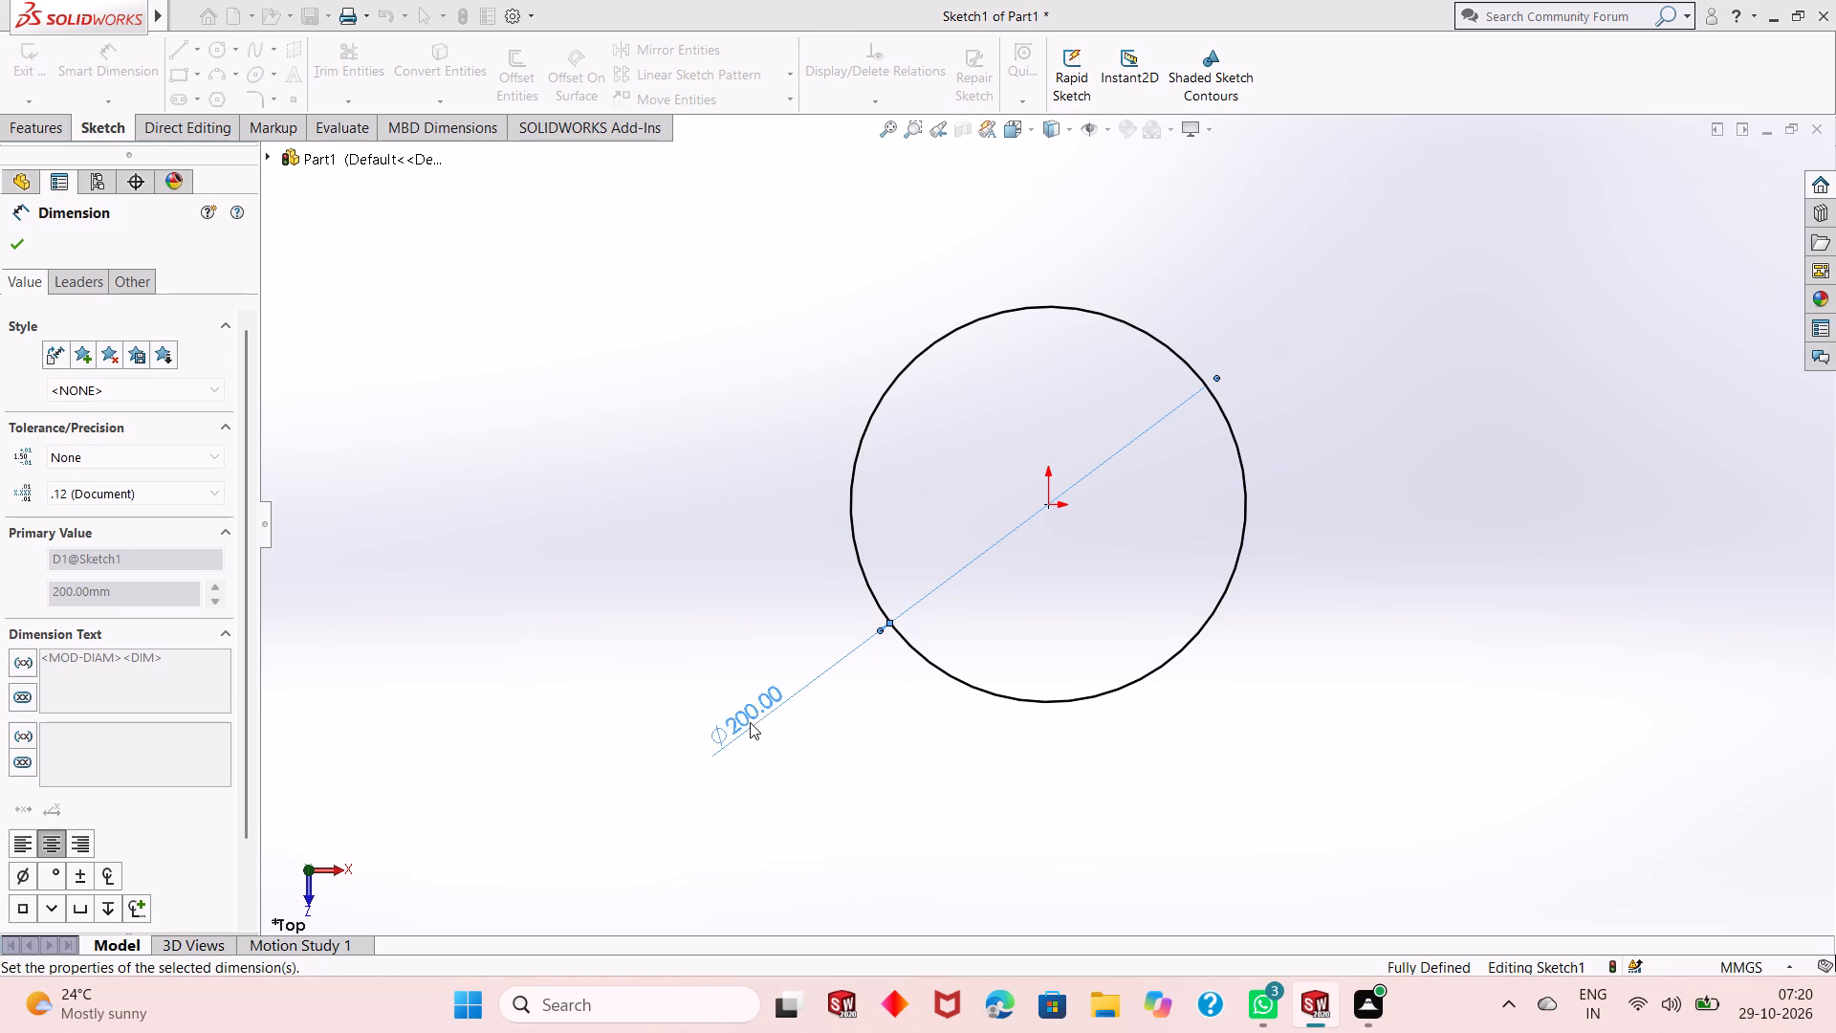
scroll(1181, 566, up, 2)
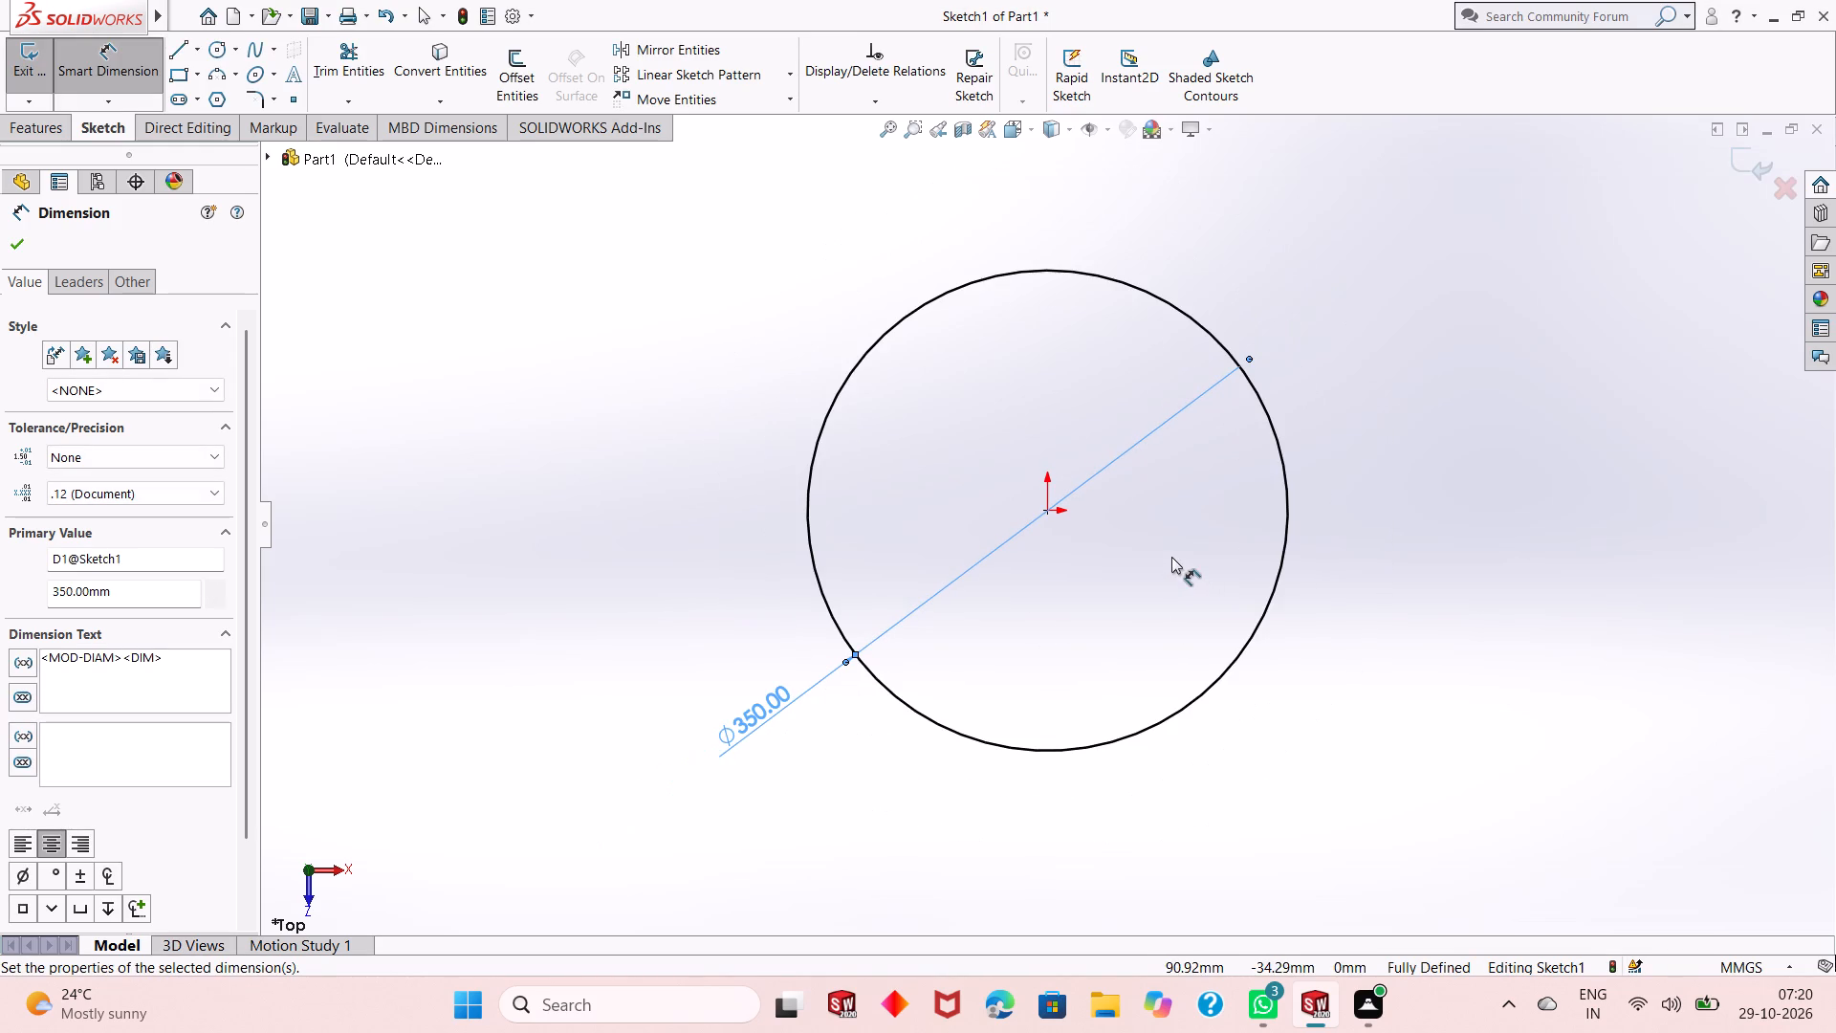
right_click(610, 402)
click(668, 461)
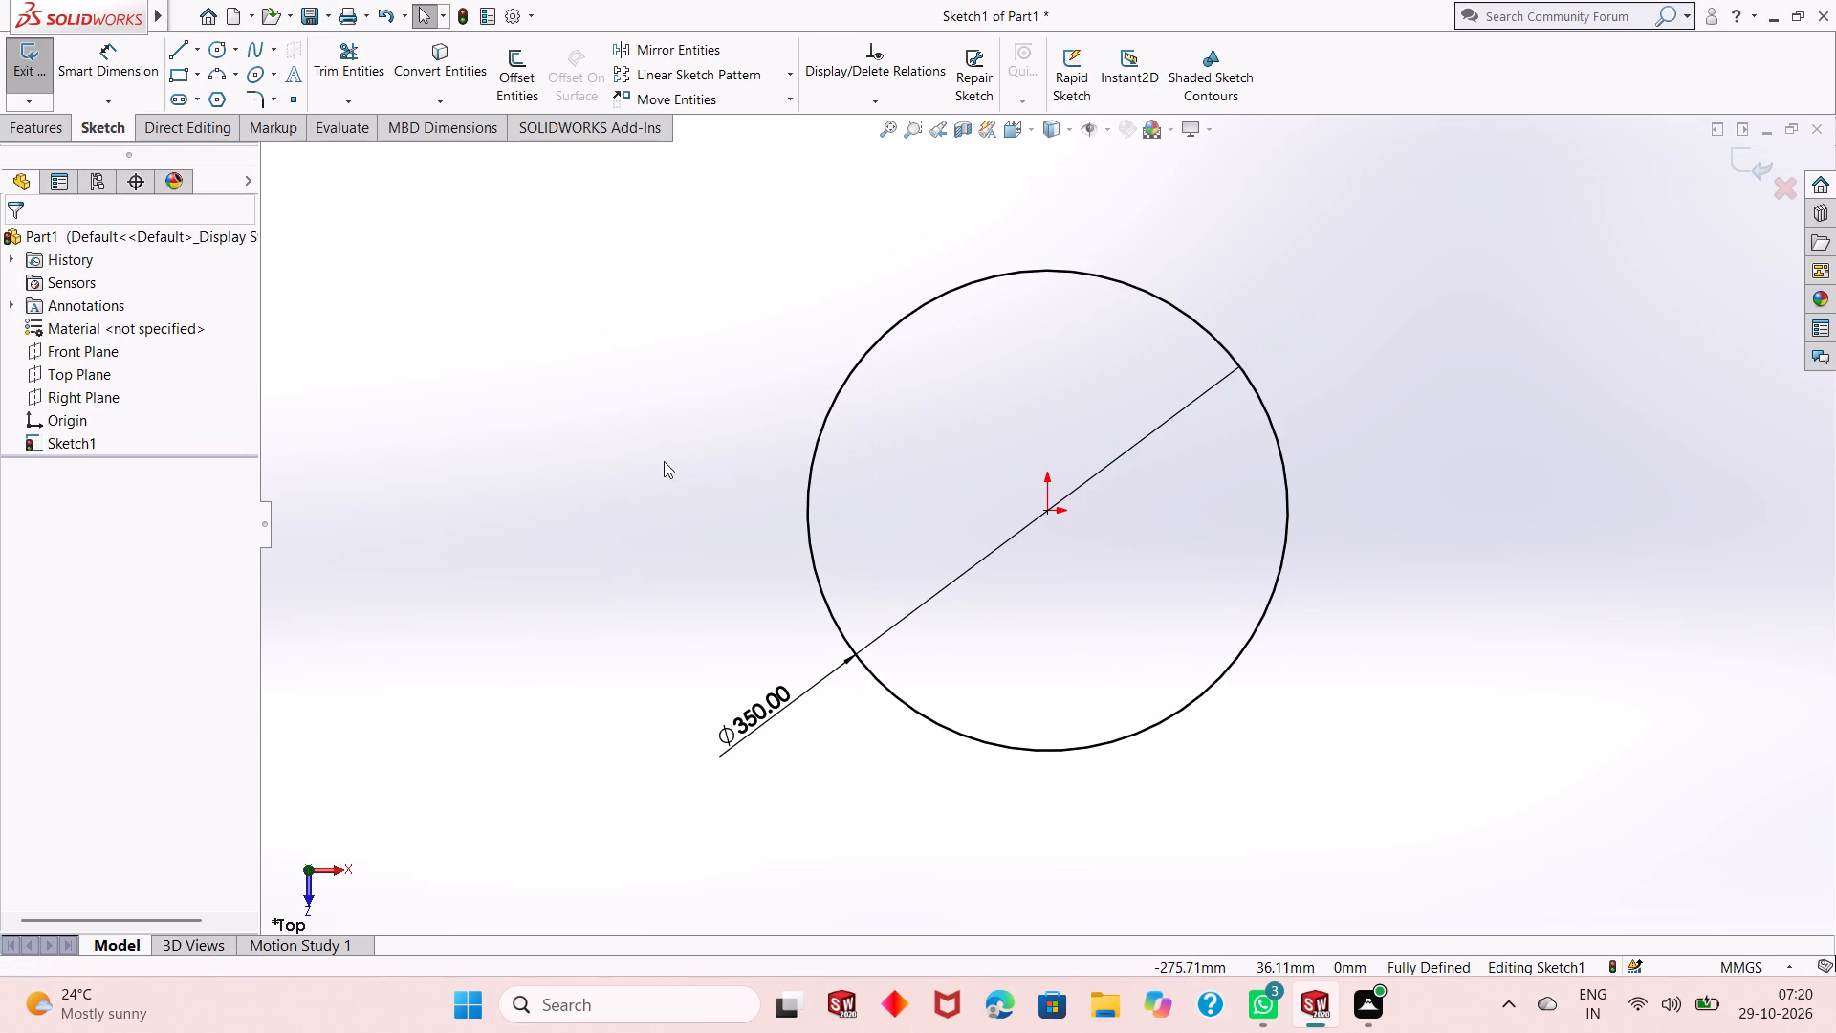
Extrude the circle as a blind boss 13 mm deep from the sketch plane.
click(42, 130)
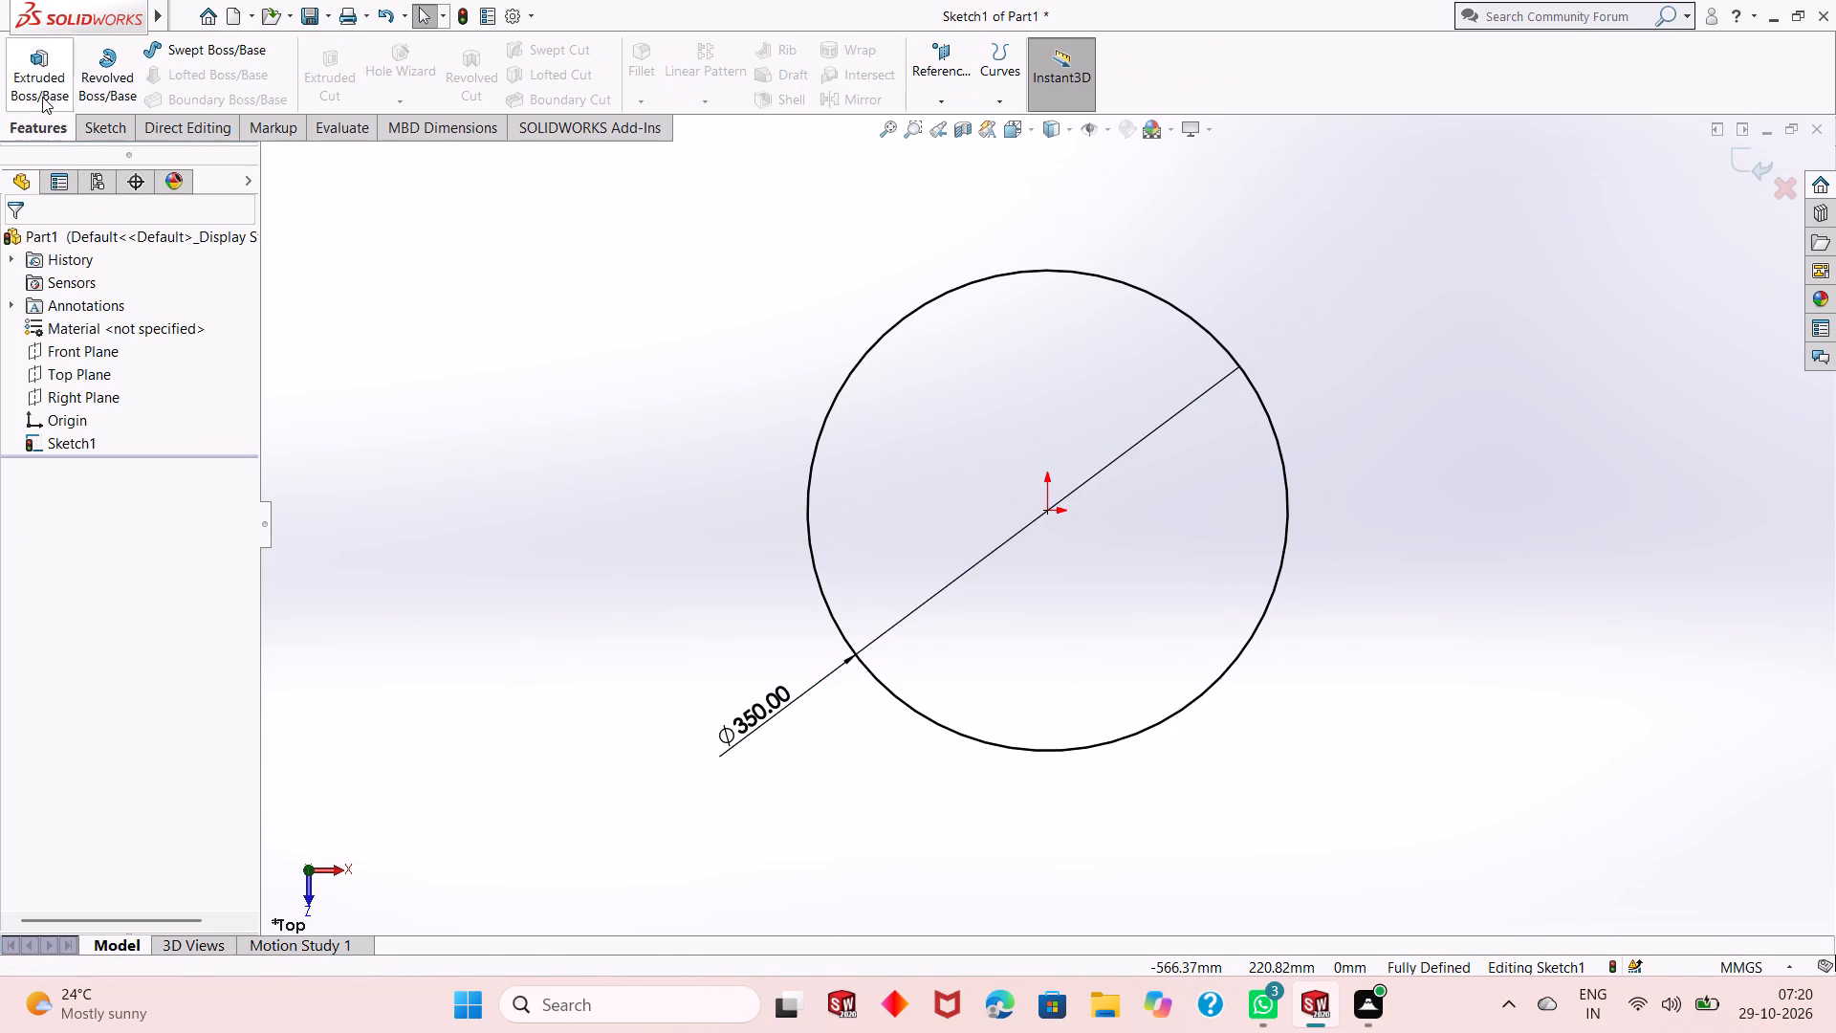
click(42, 97)
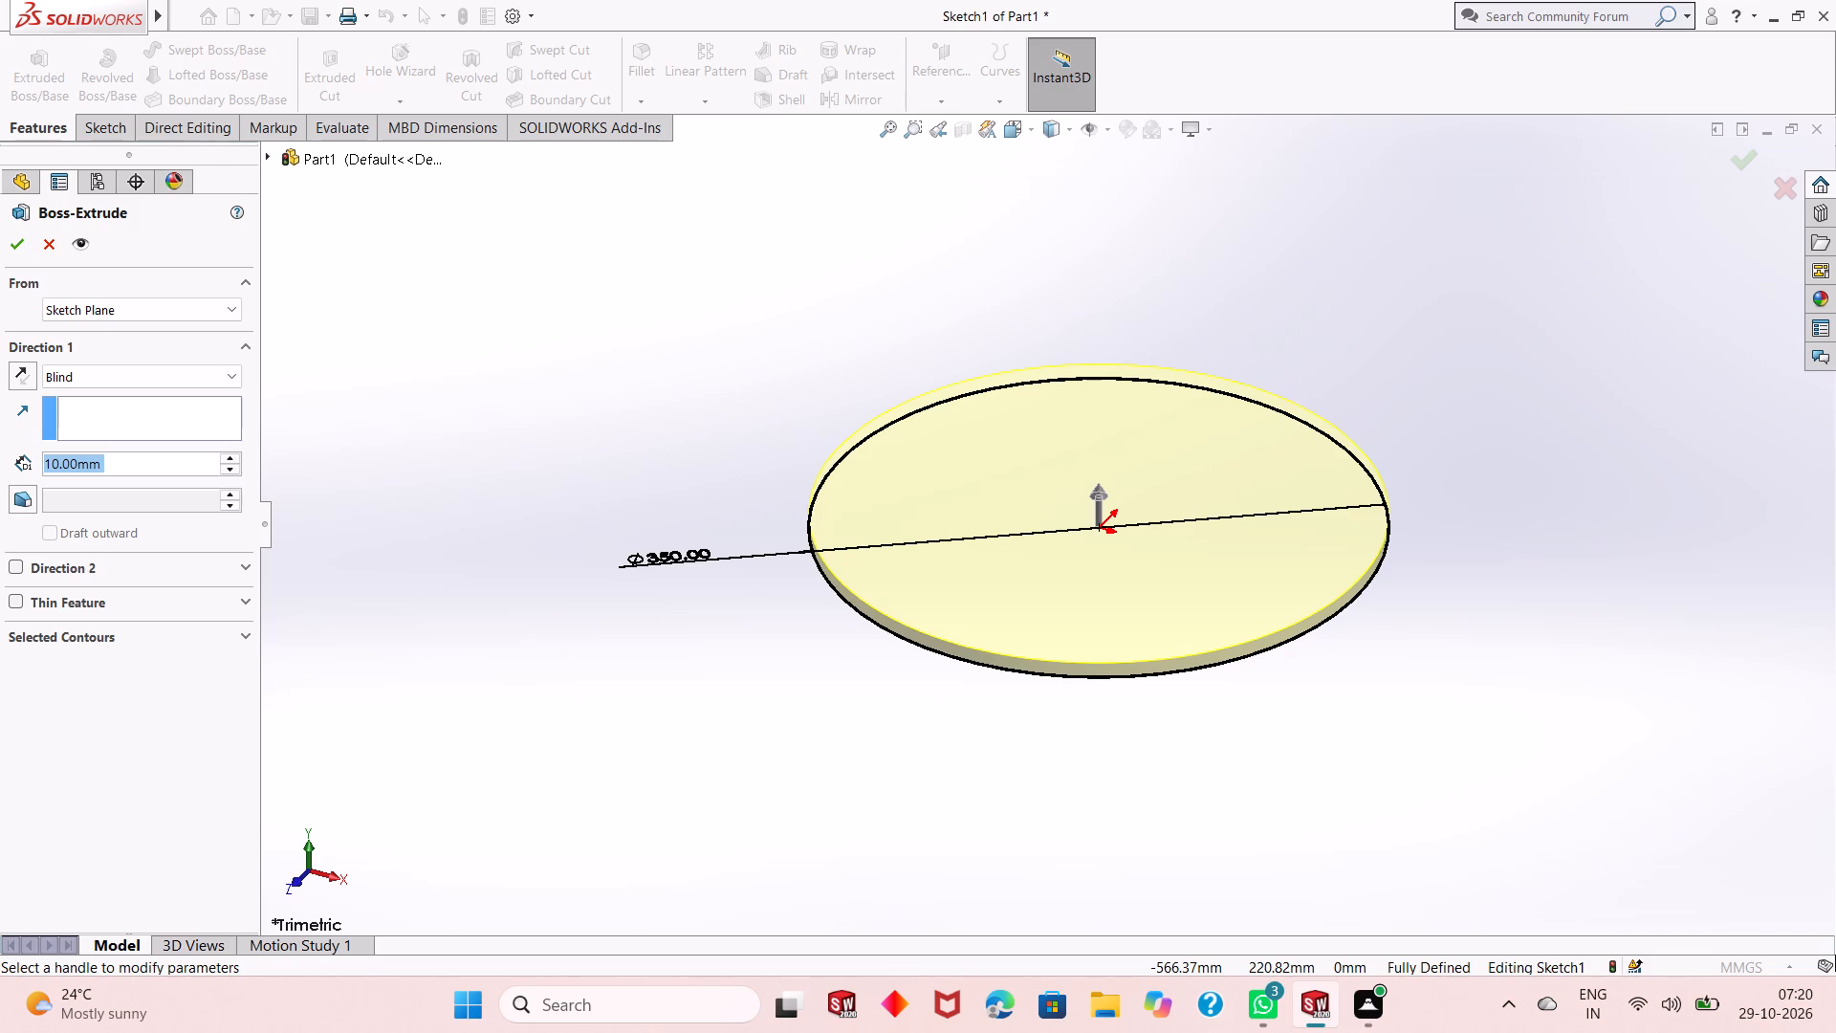
key(1)
key(3)
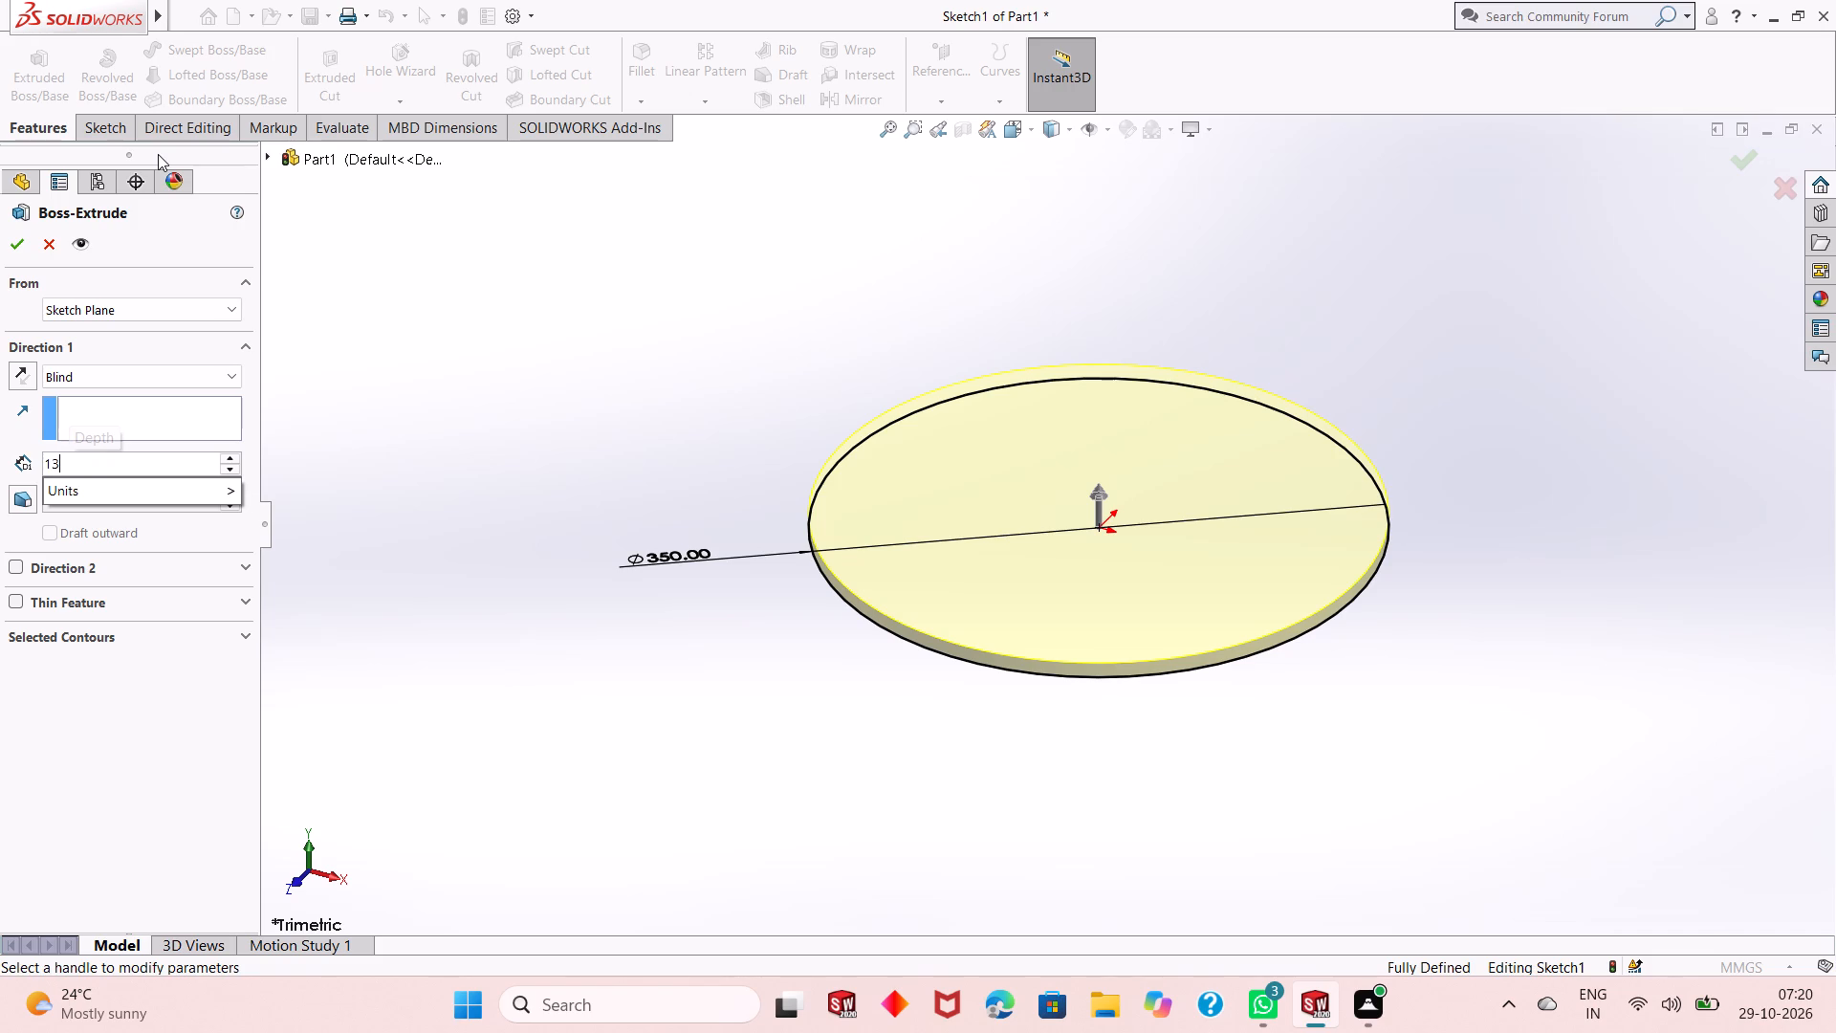
key(Return)
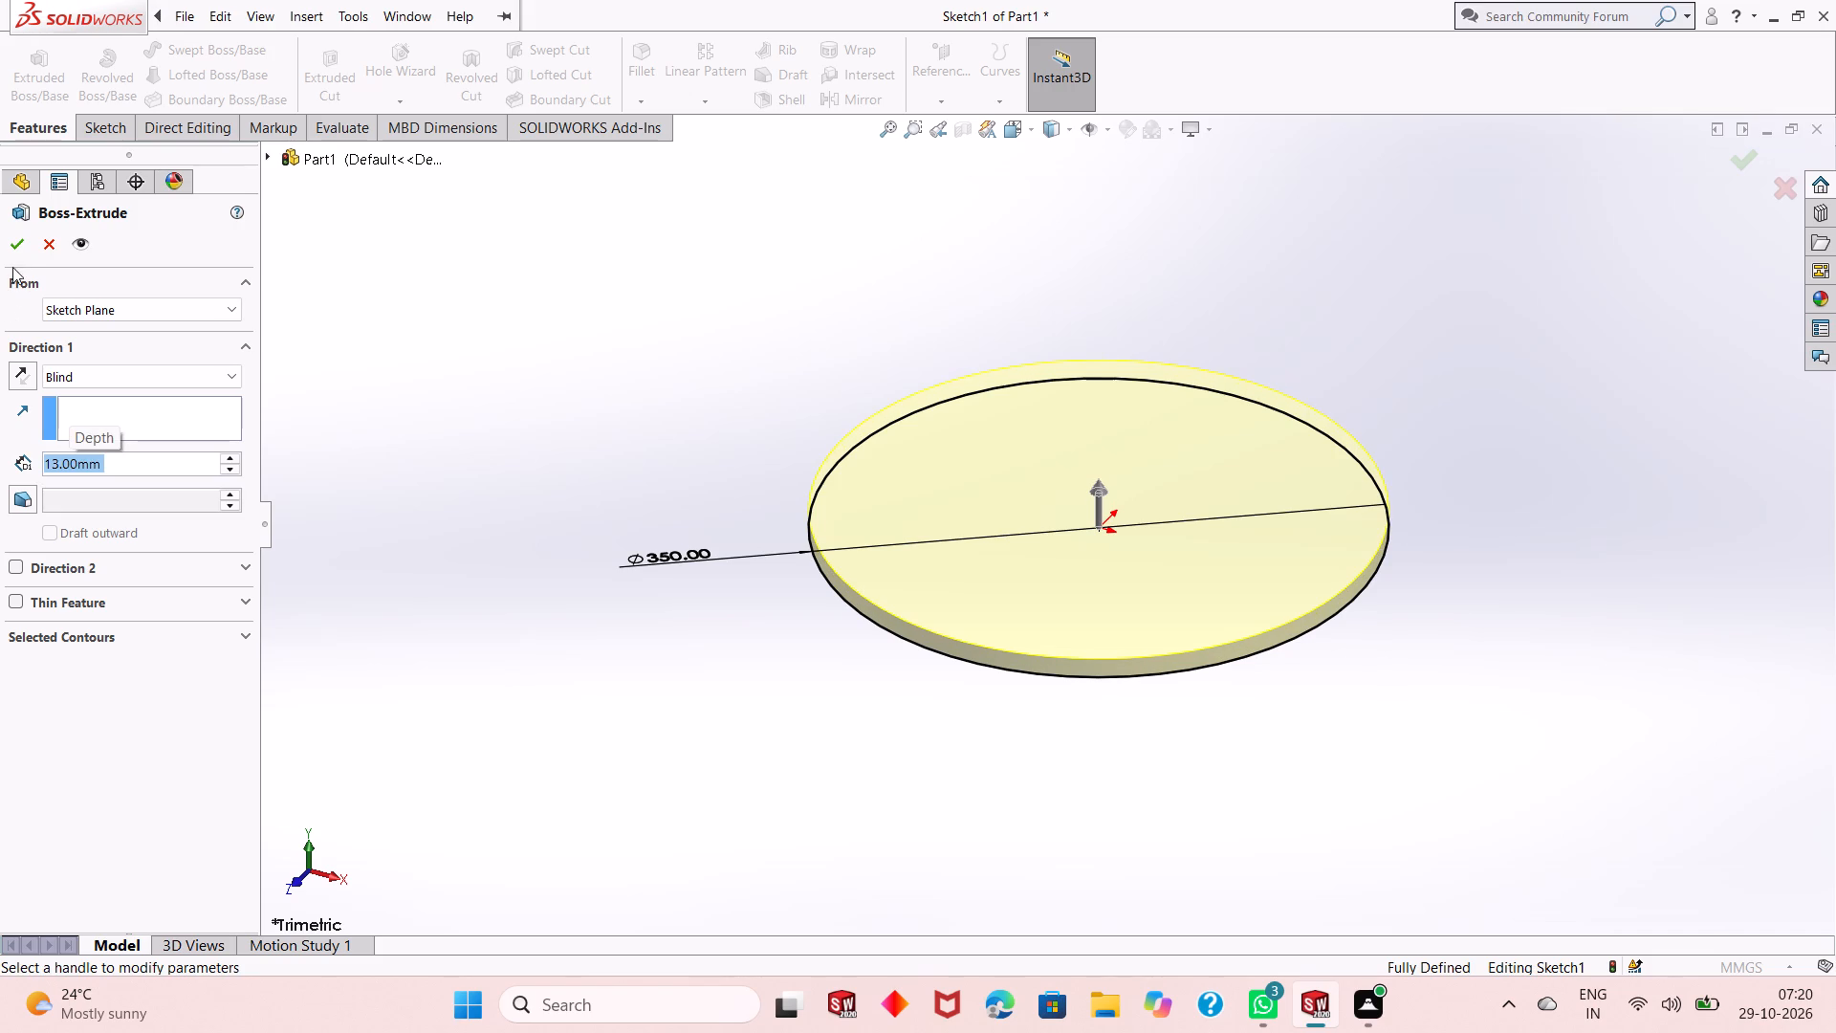
click(21, 236)
click(722, 414)
On the disc's bottom face, sketch a circle of about 145 mm radius centred on the origin.
middle_drag(932, 498, 953, 516)
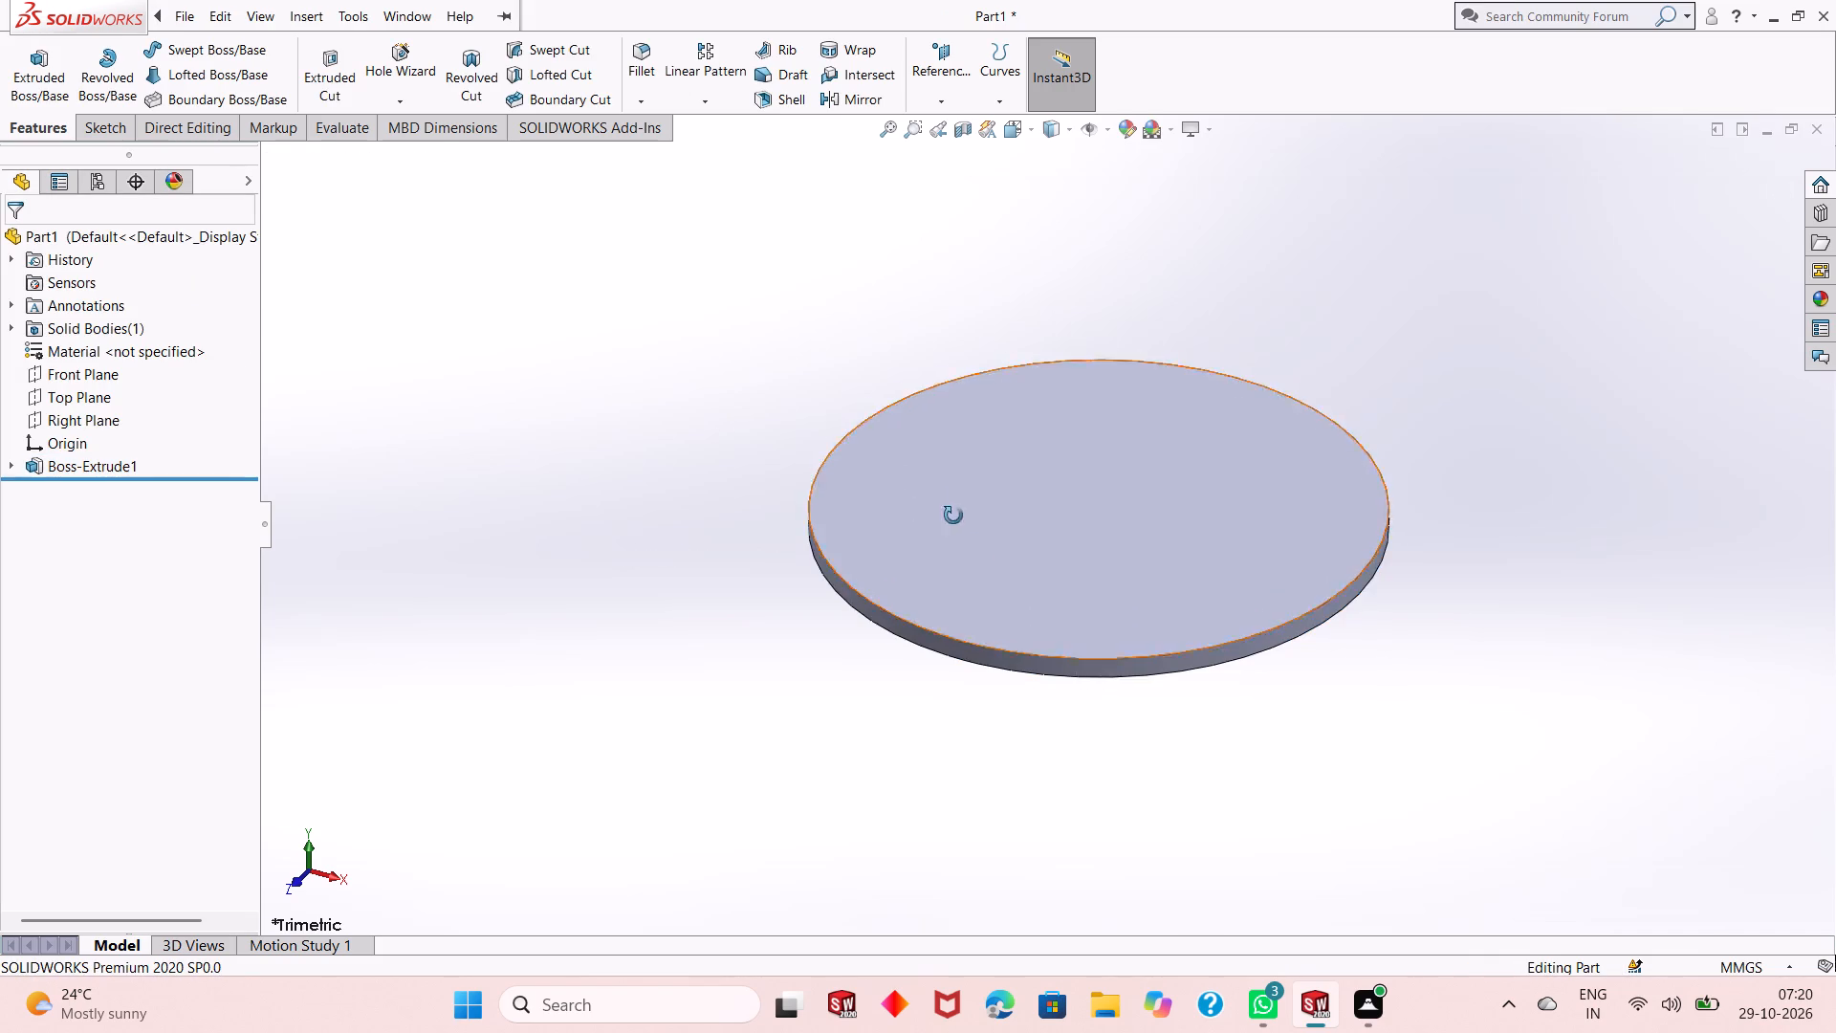
middle_drag(953, 516, 1122, 721)
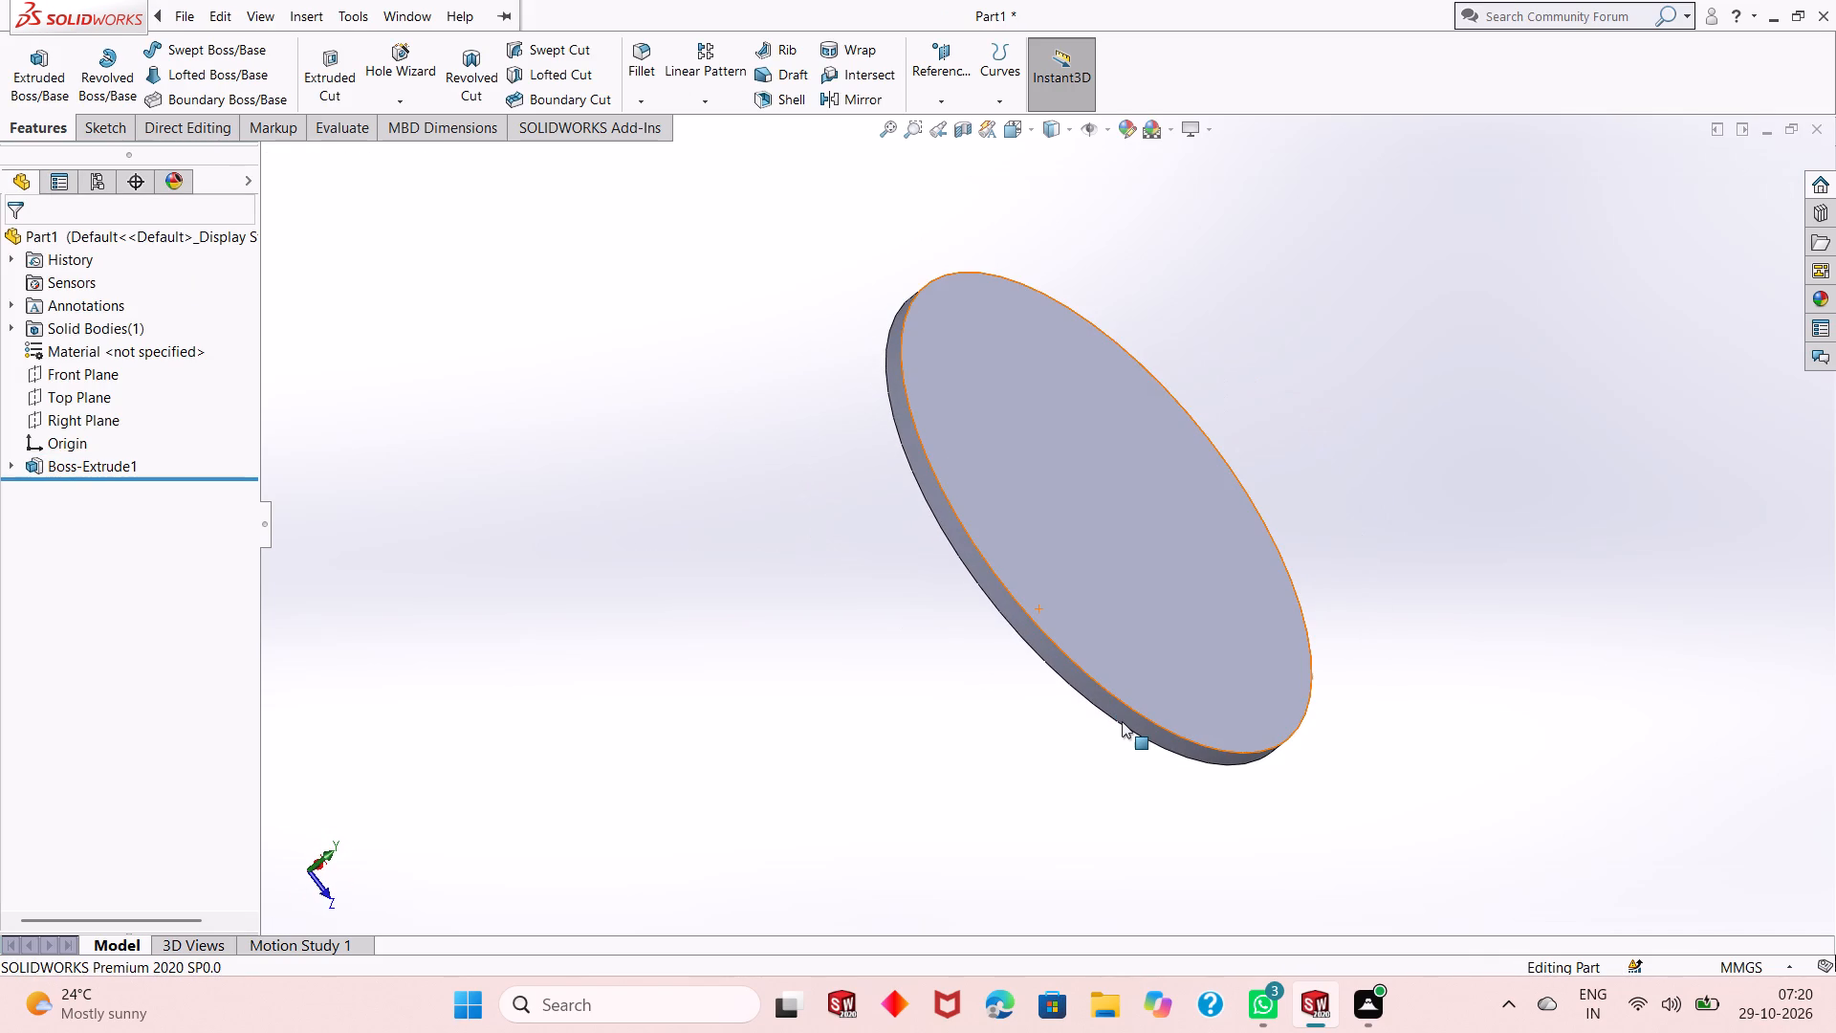
scroll(931, 745, up, 1)
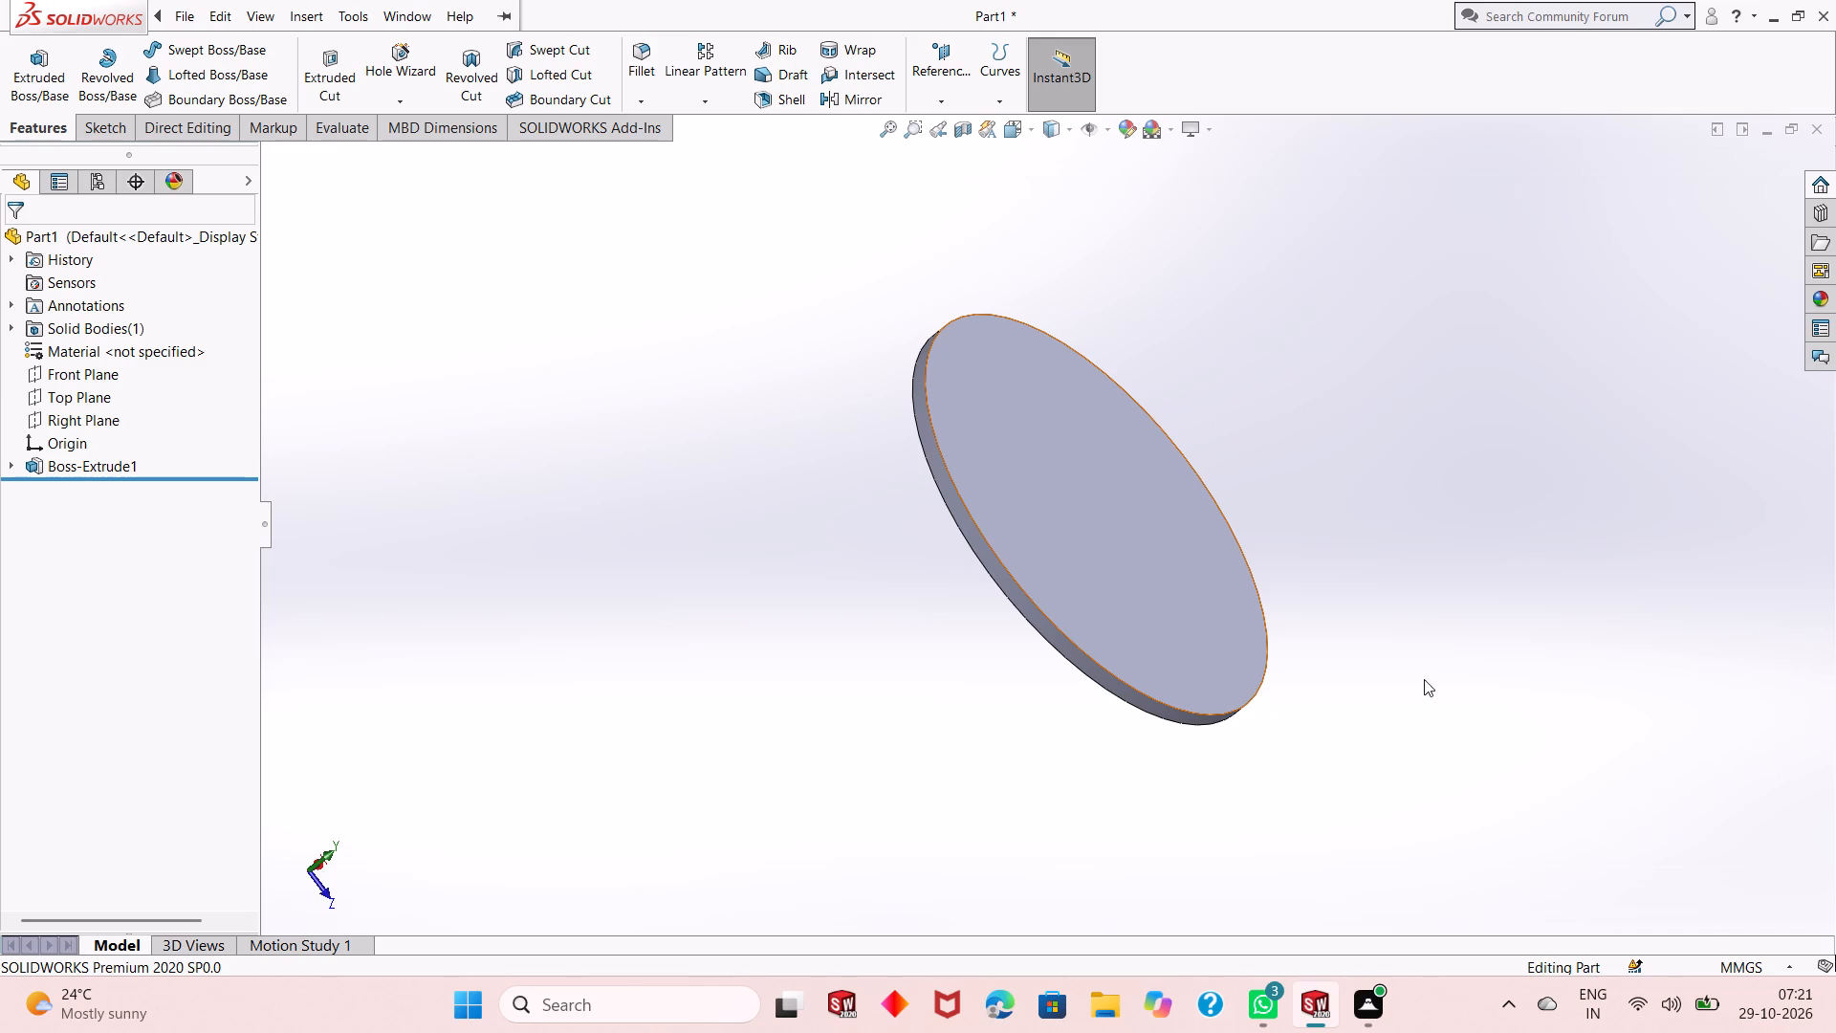
scroll(1169, 743, up, 1)
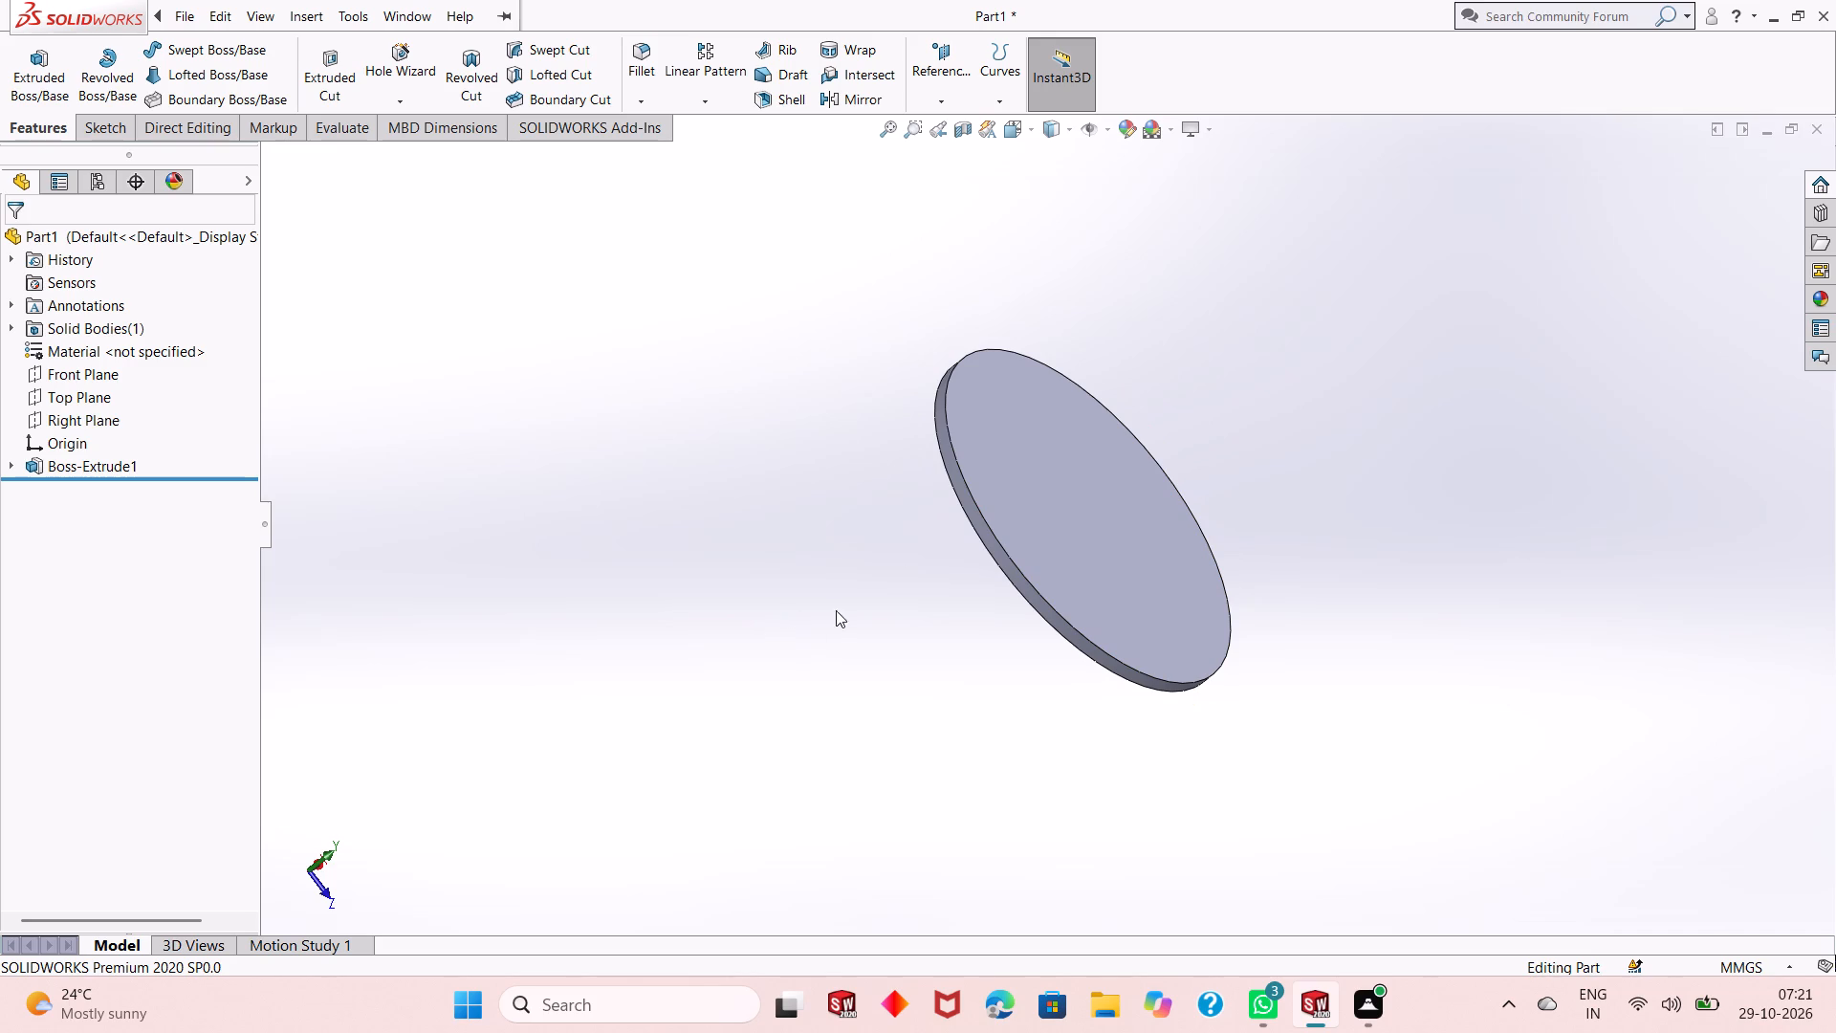
scroll(1005, 486, up, 2)
scroll(1005, 486, down, 1)
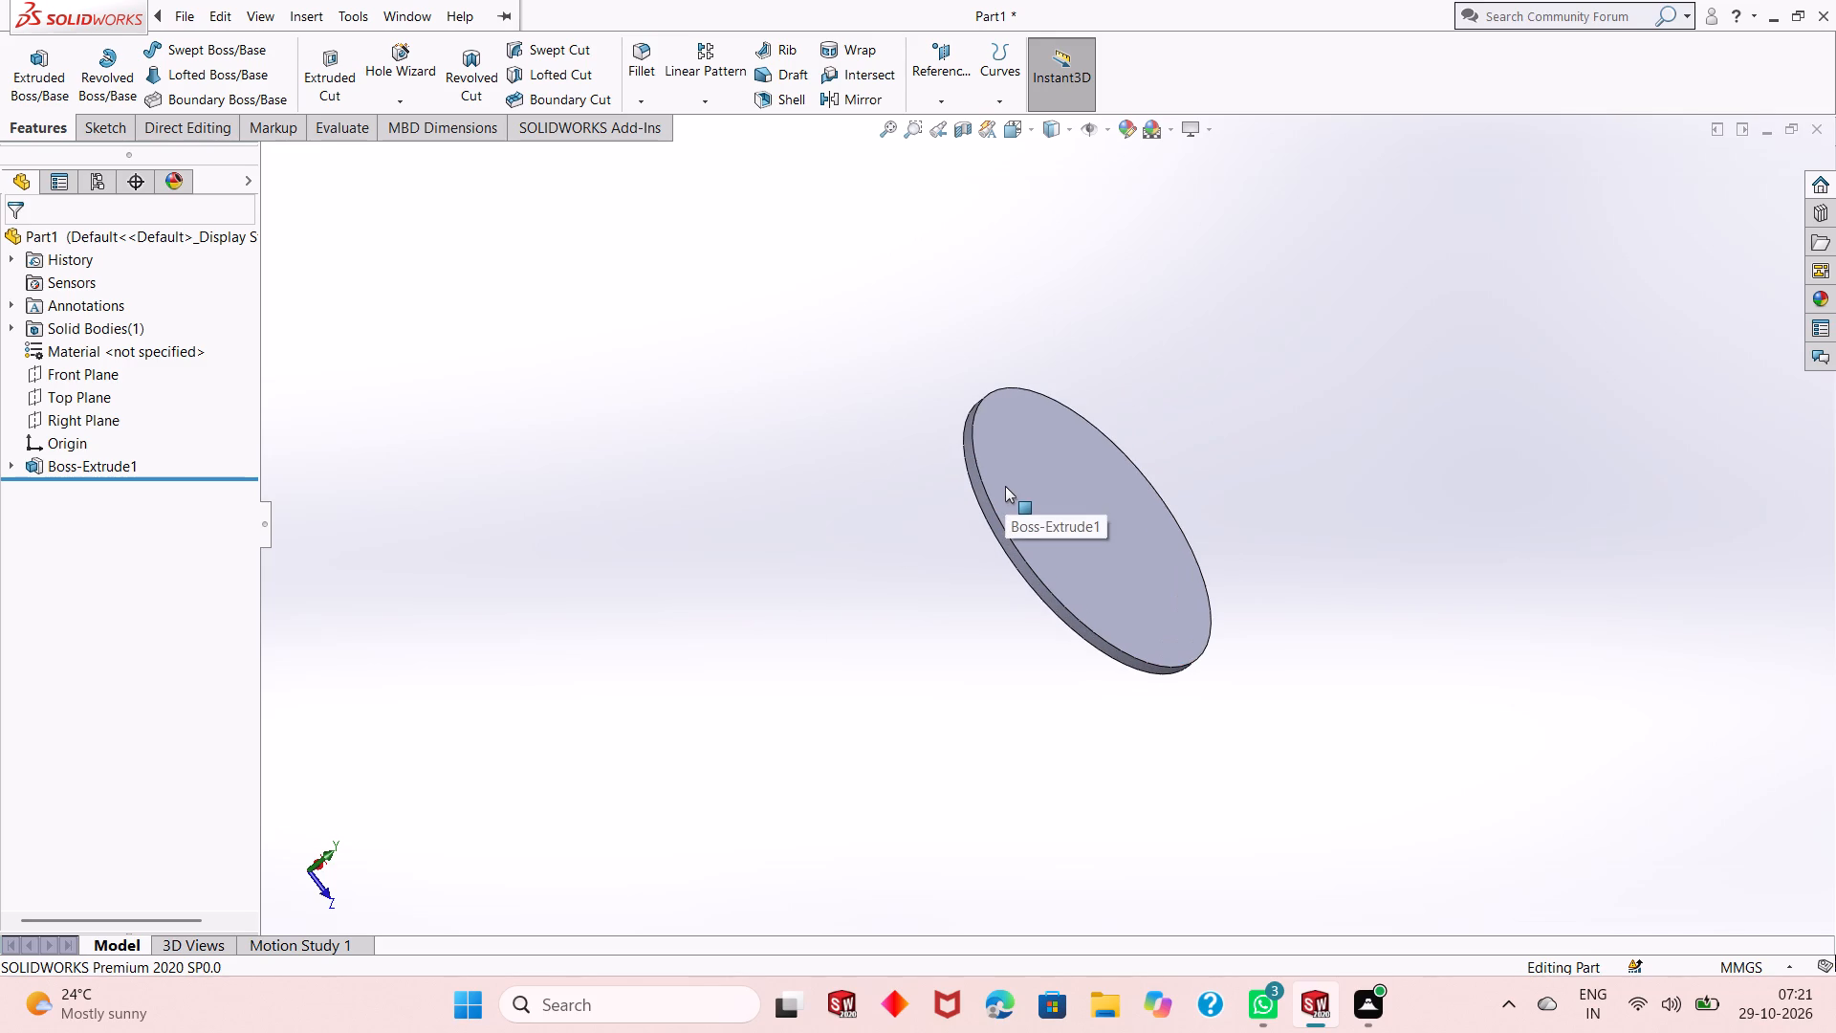
click(1006, 486)
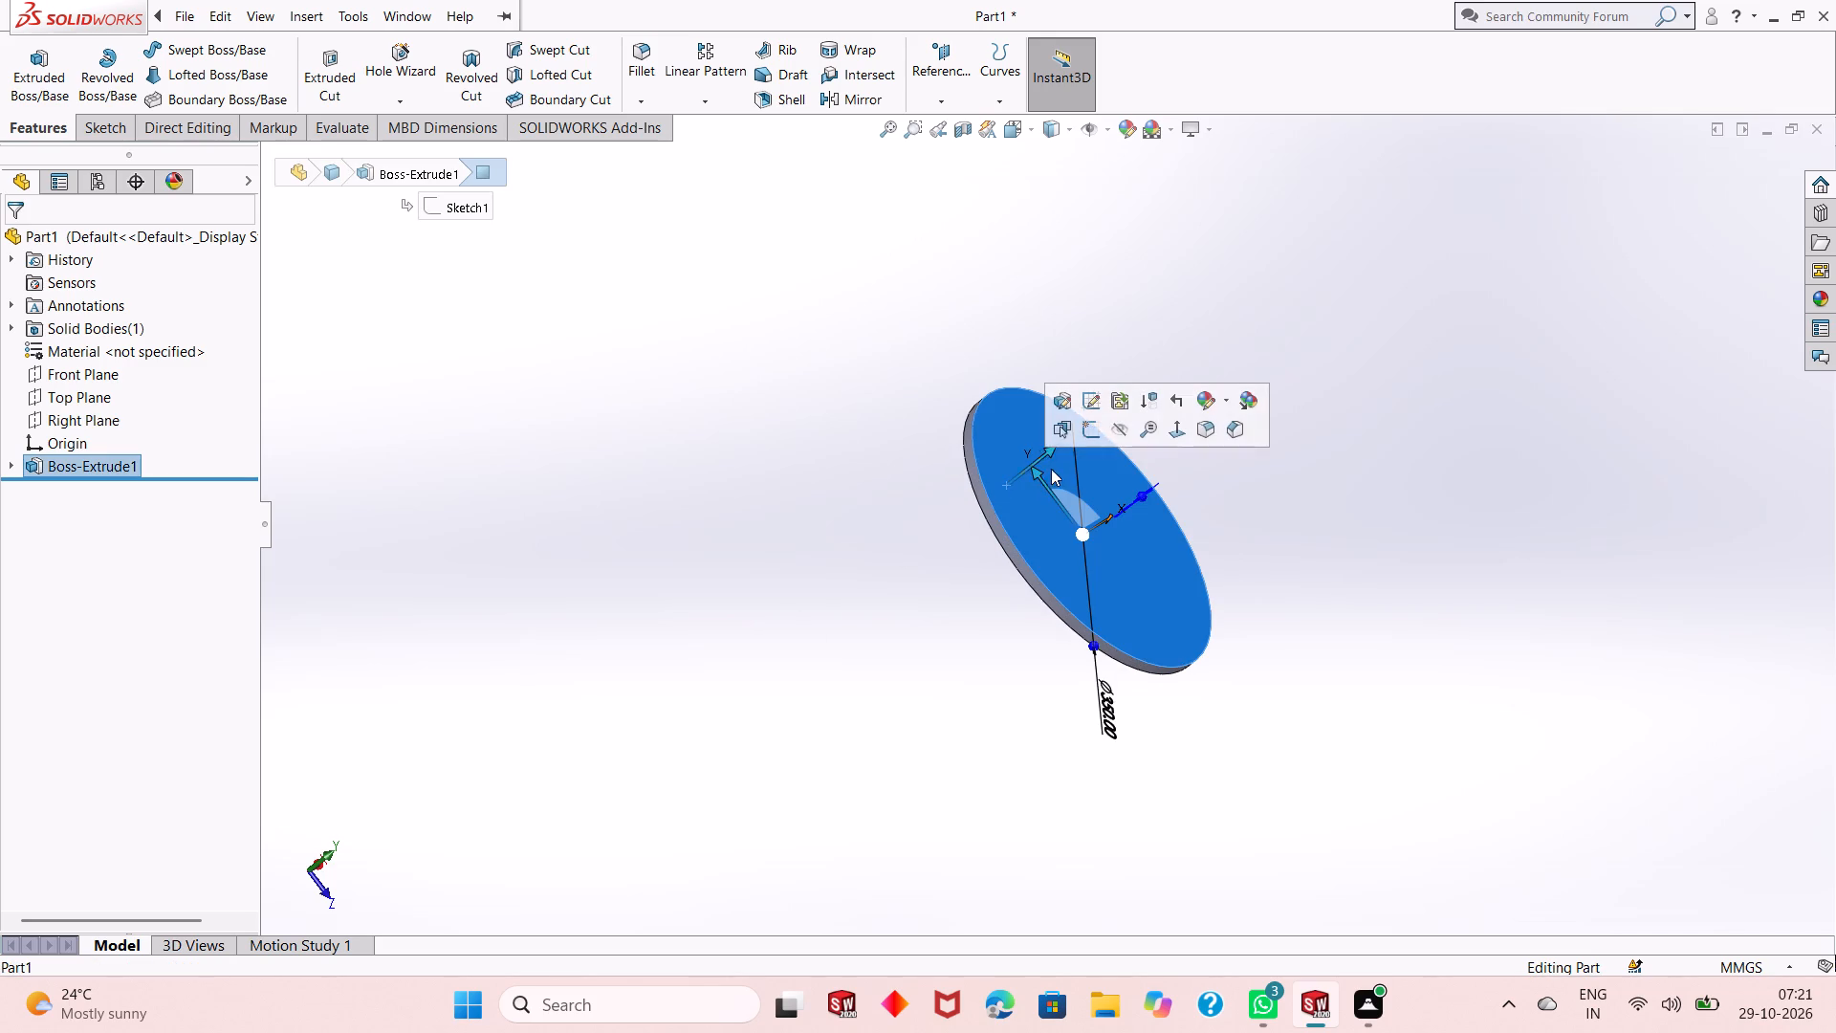
click(859, 549)
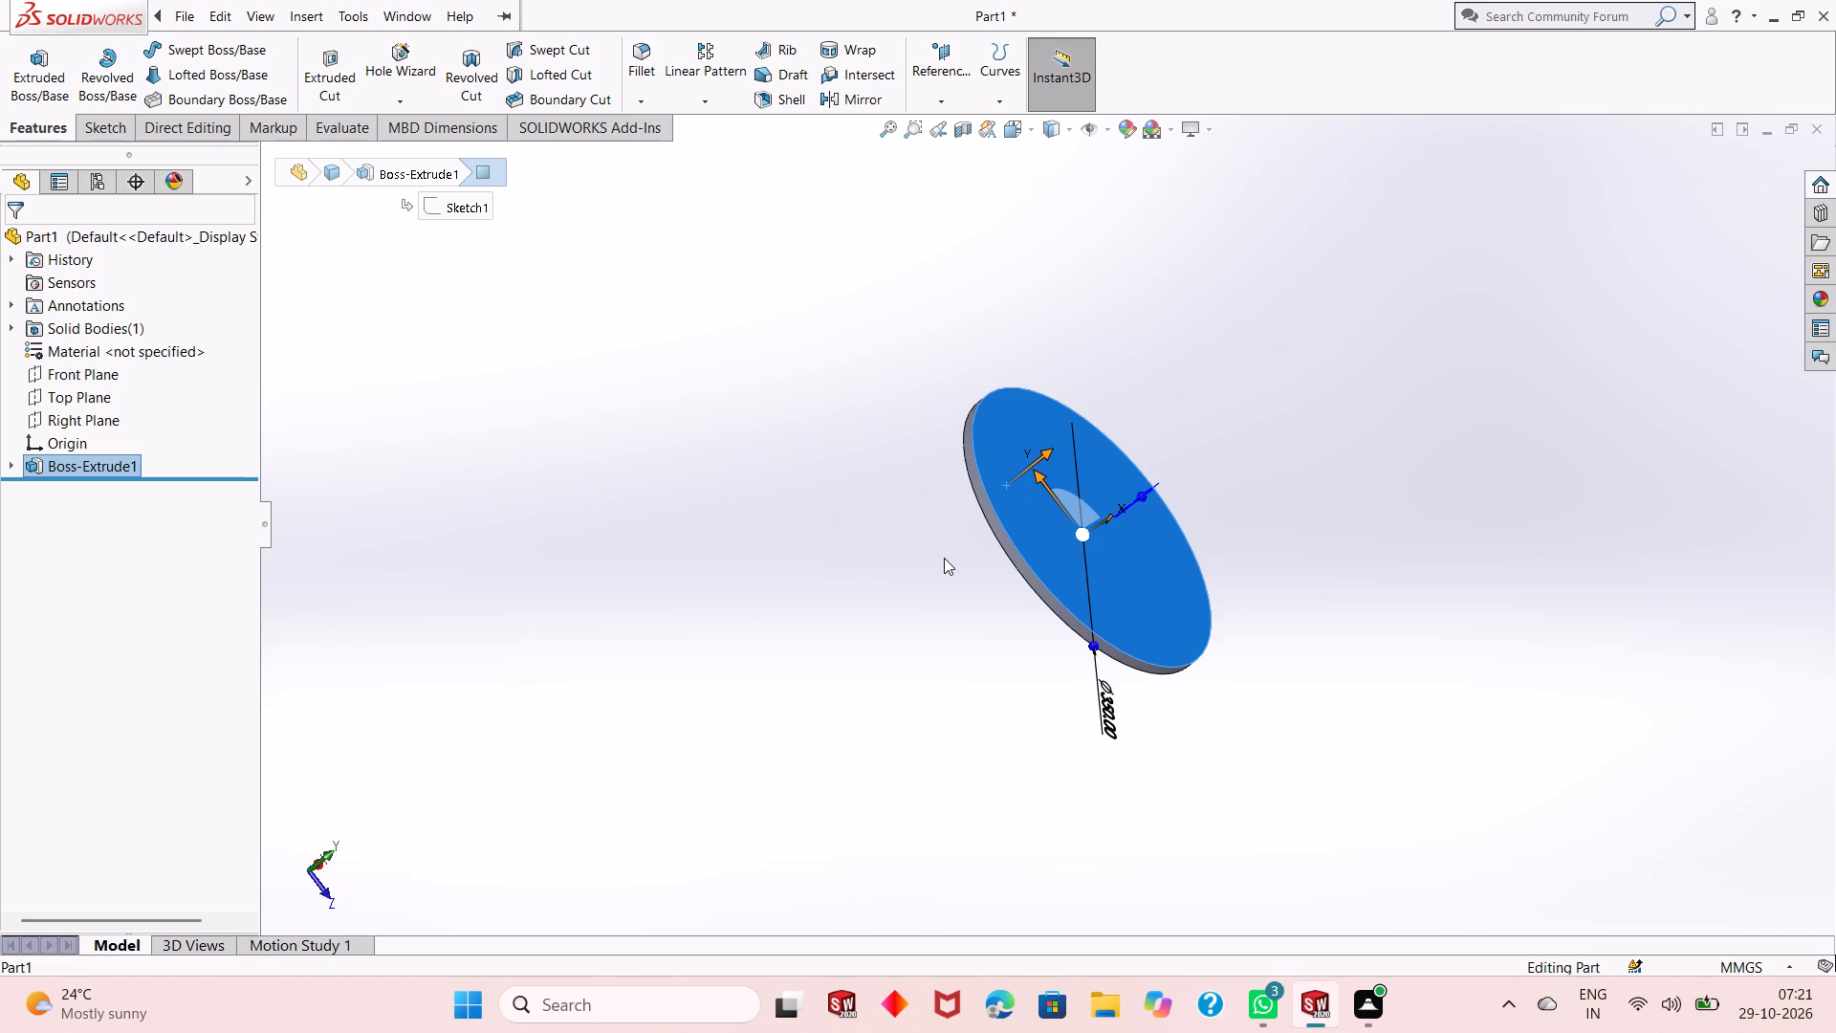
middle_drag(945, 579, 982, 561)
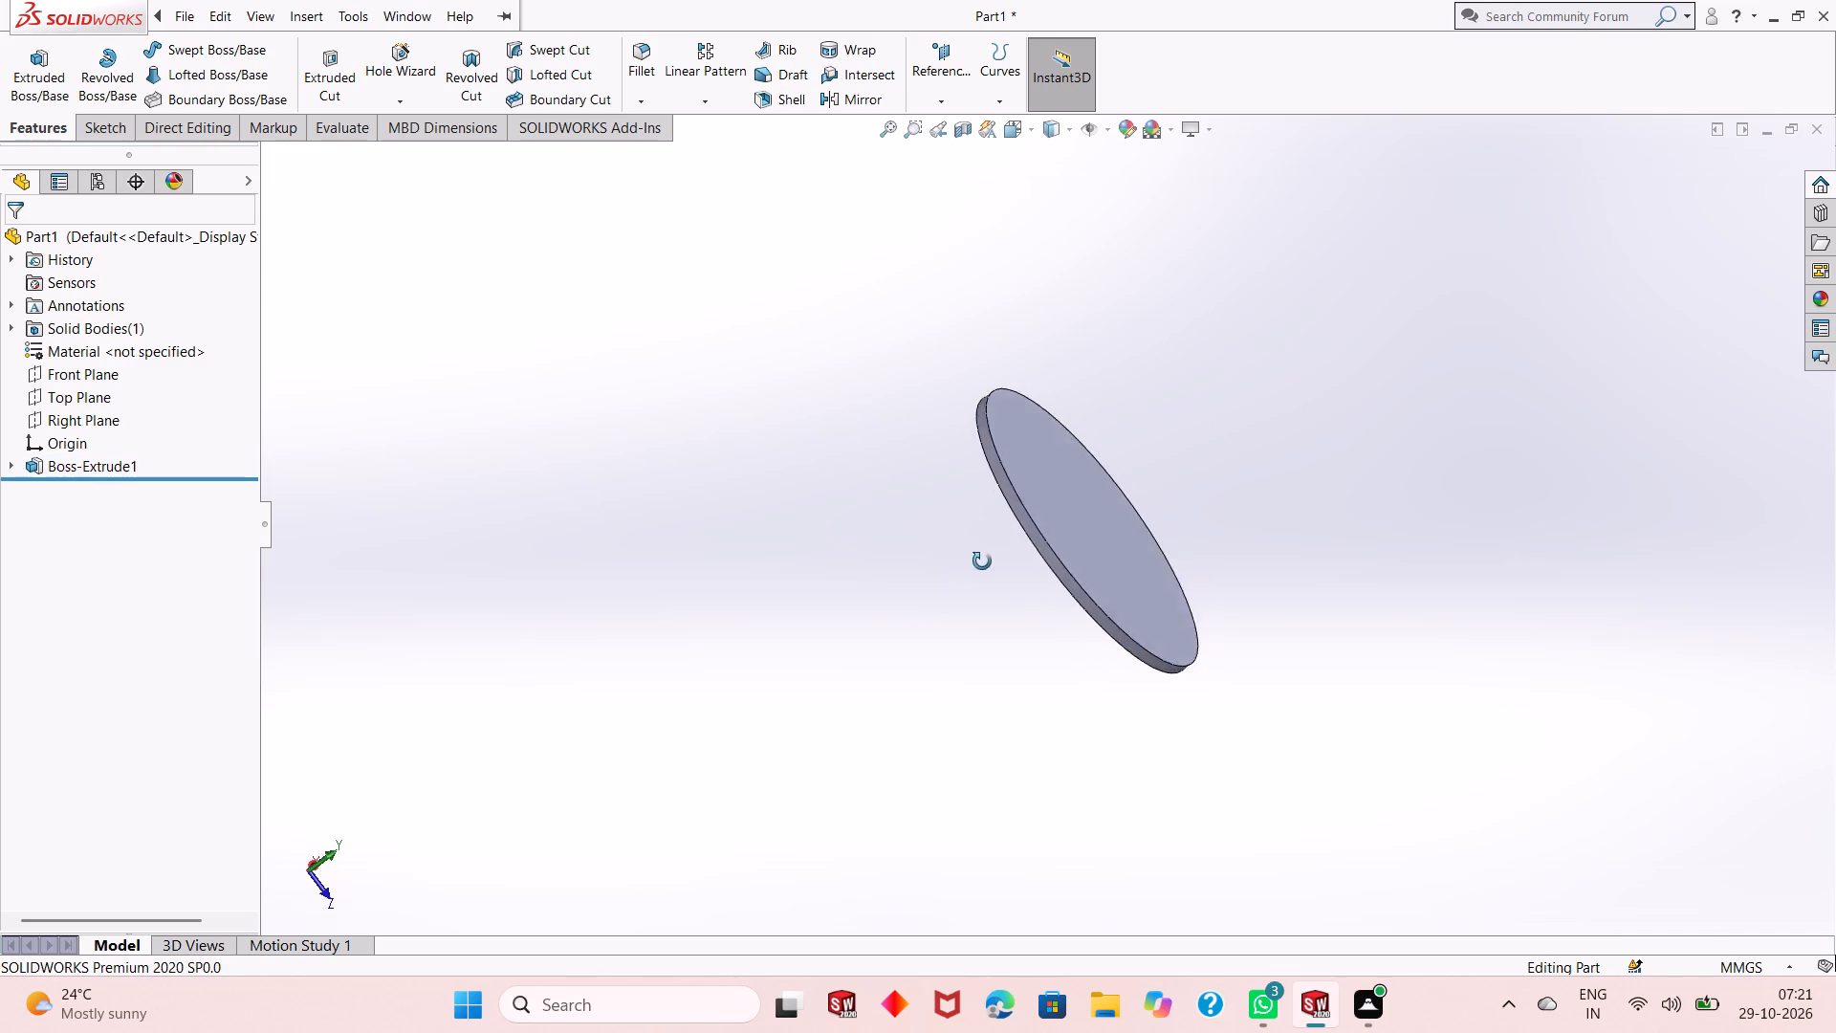
middle_drag(982, 561, 1038, 504)
click(1046, 474)
click(1121, 431)
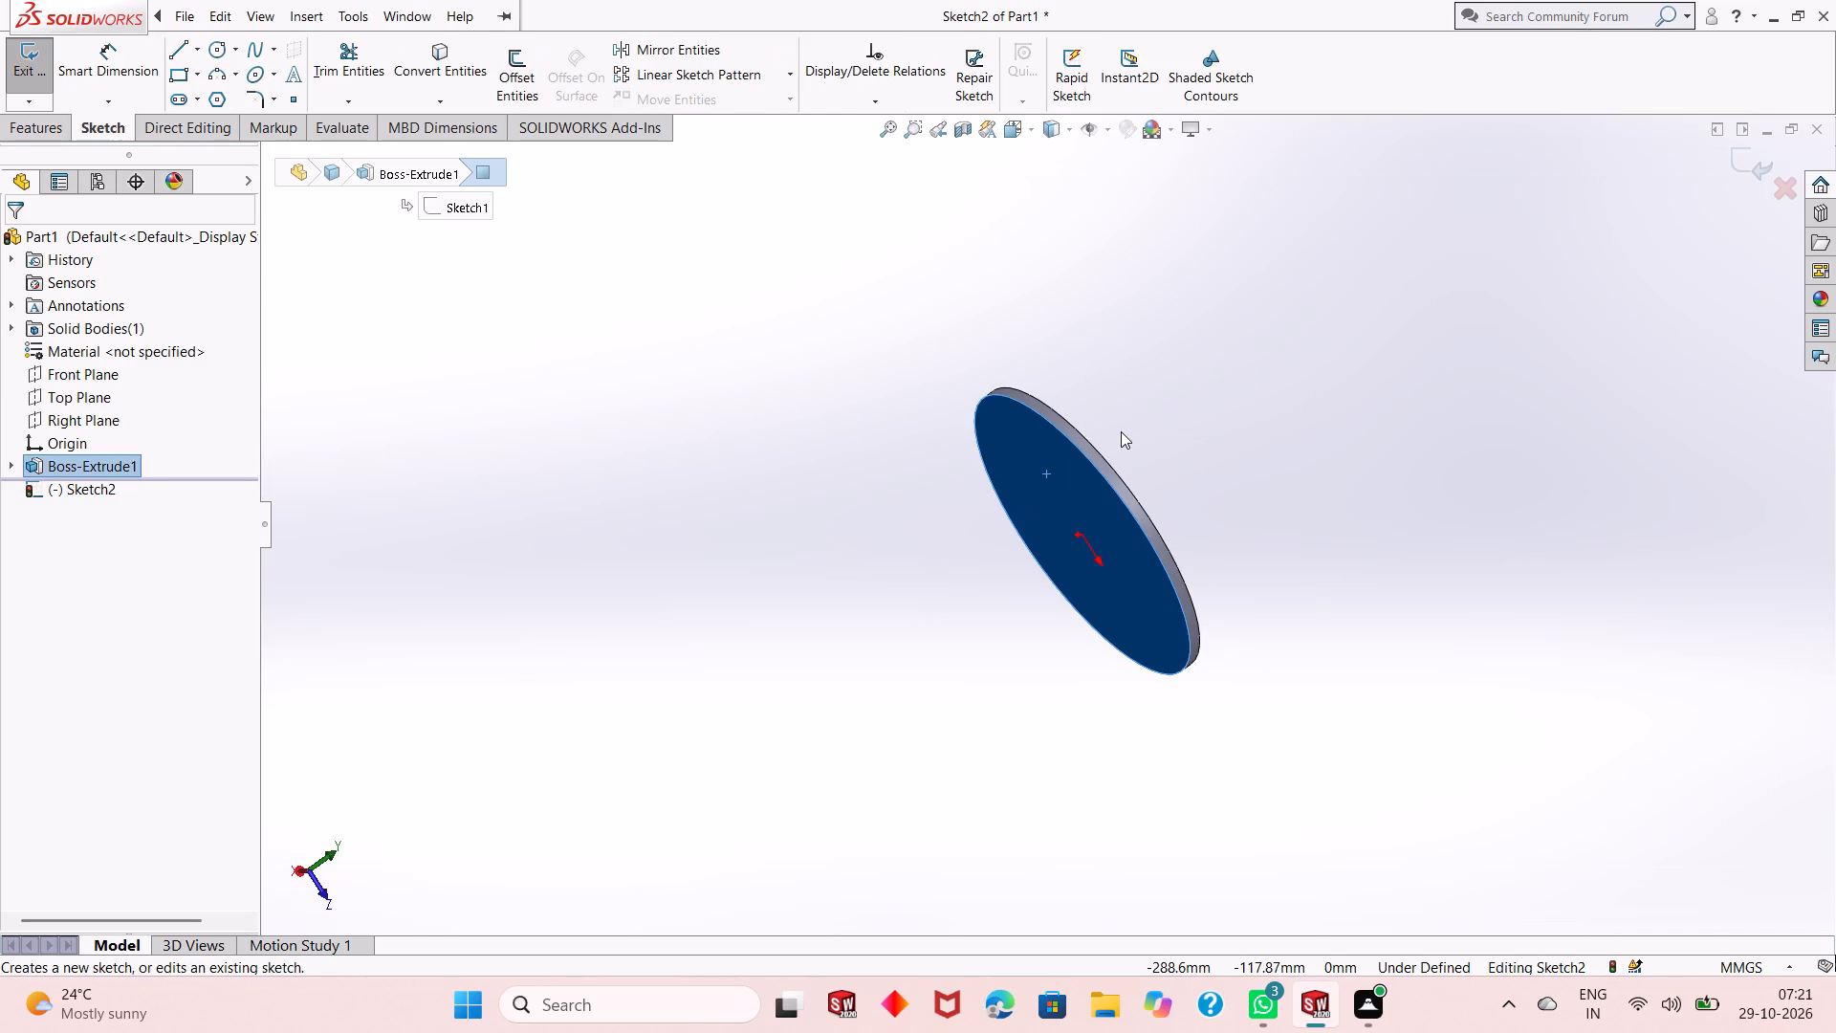
key(ctrl+8)
click(1462, 486)
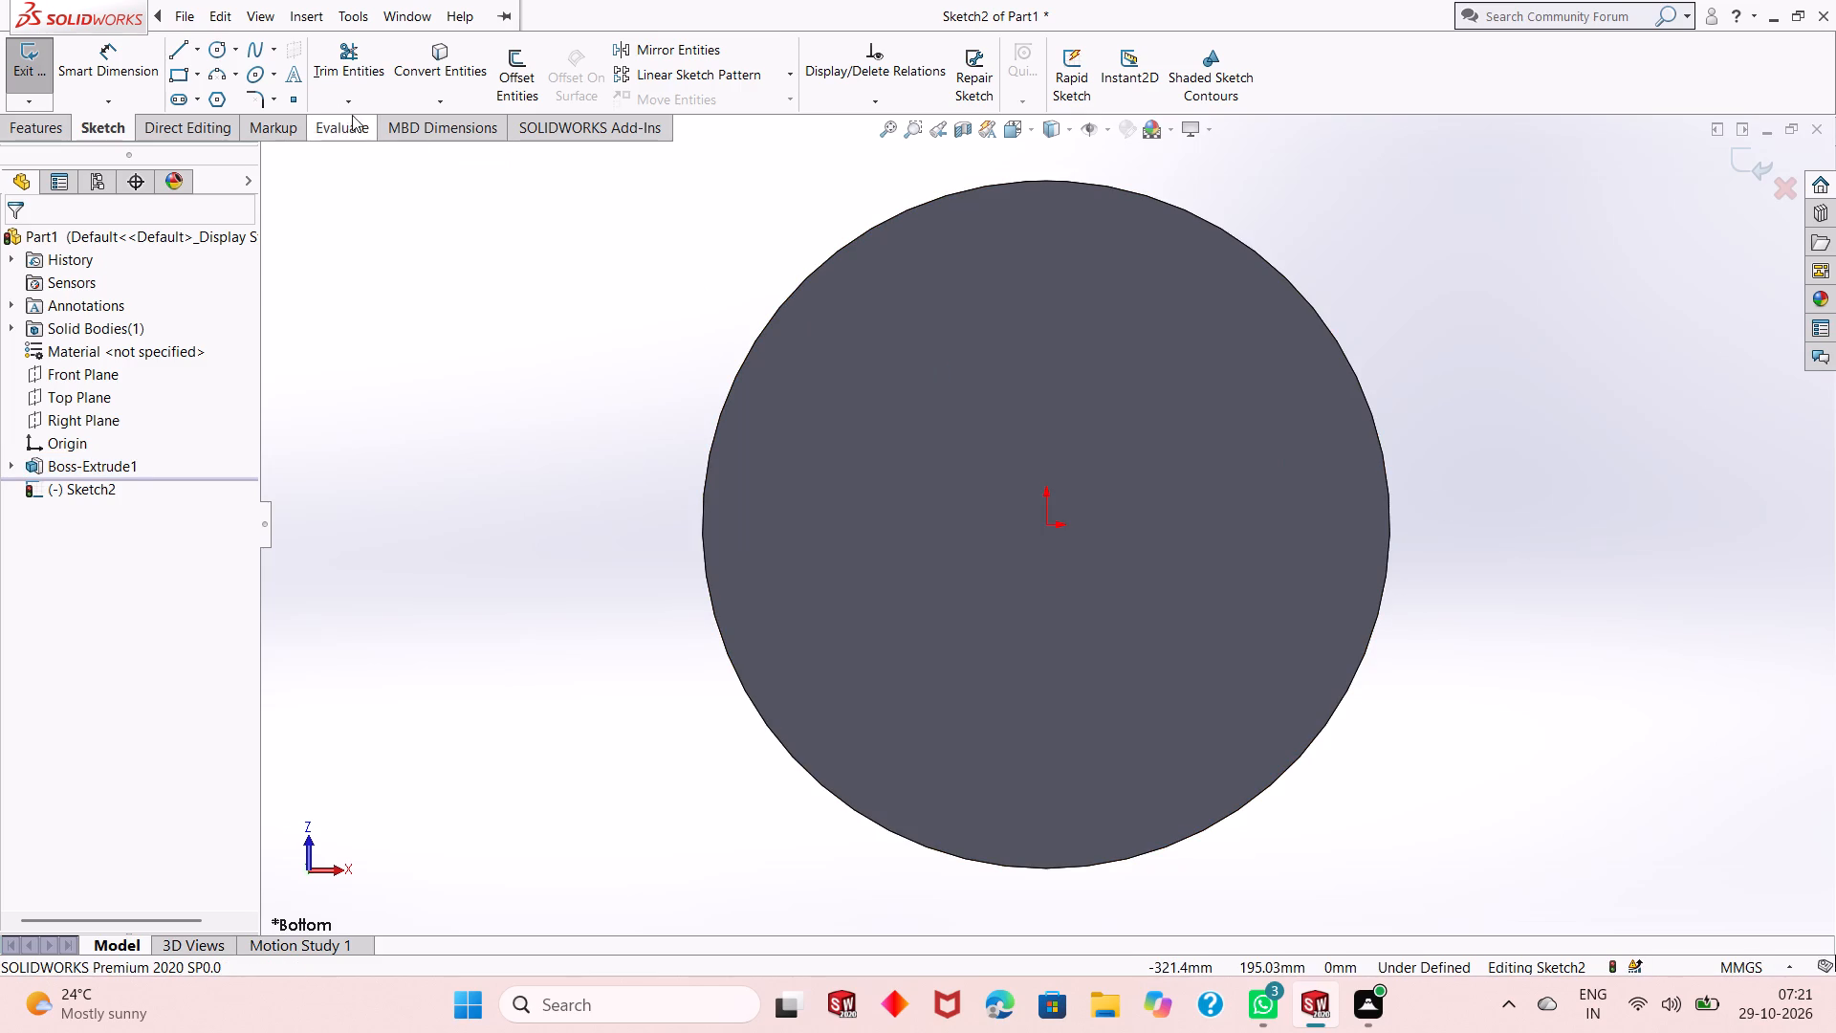
click(212, 56)
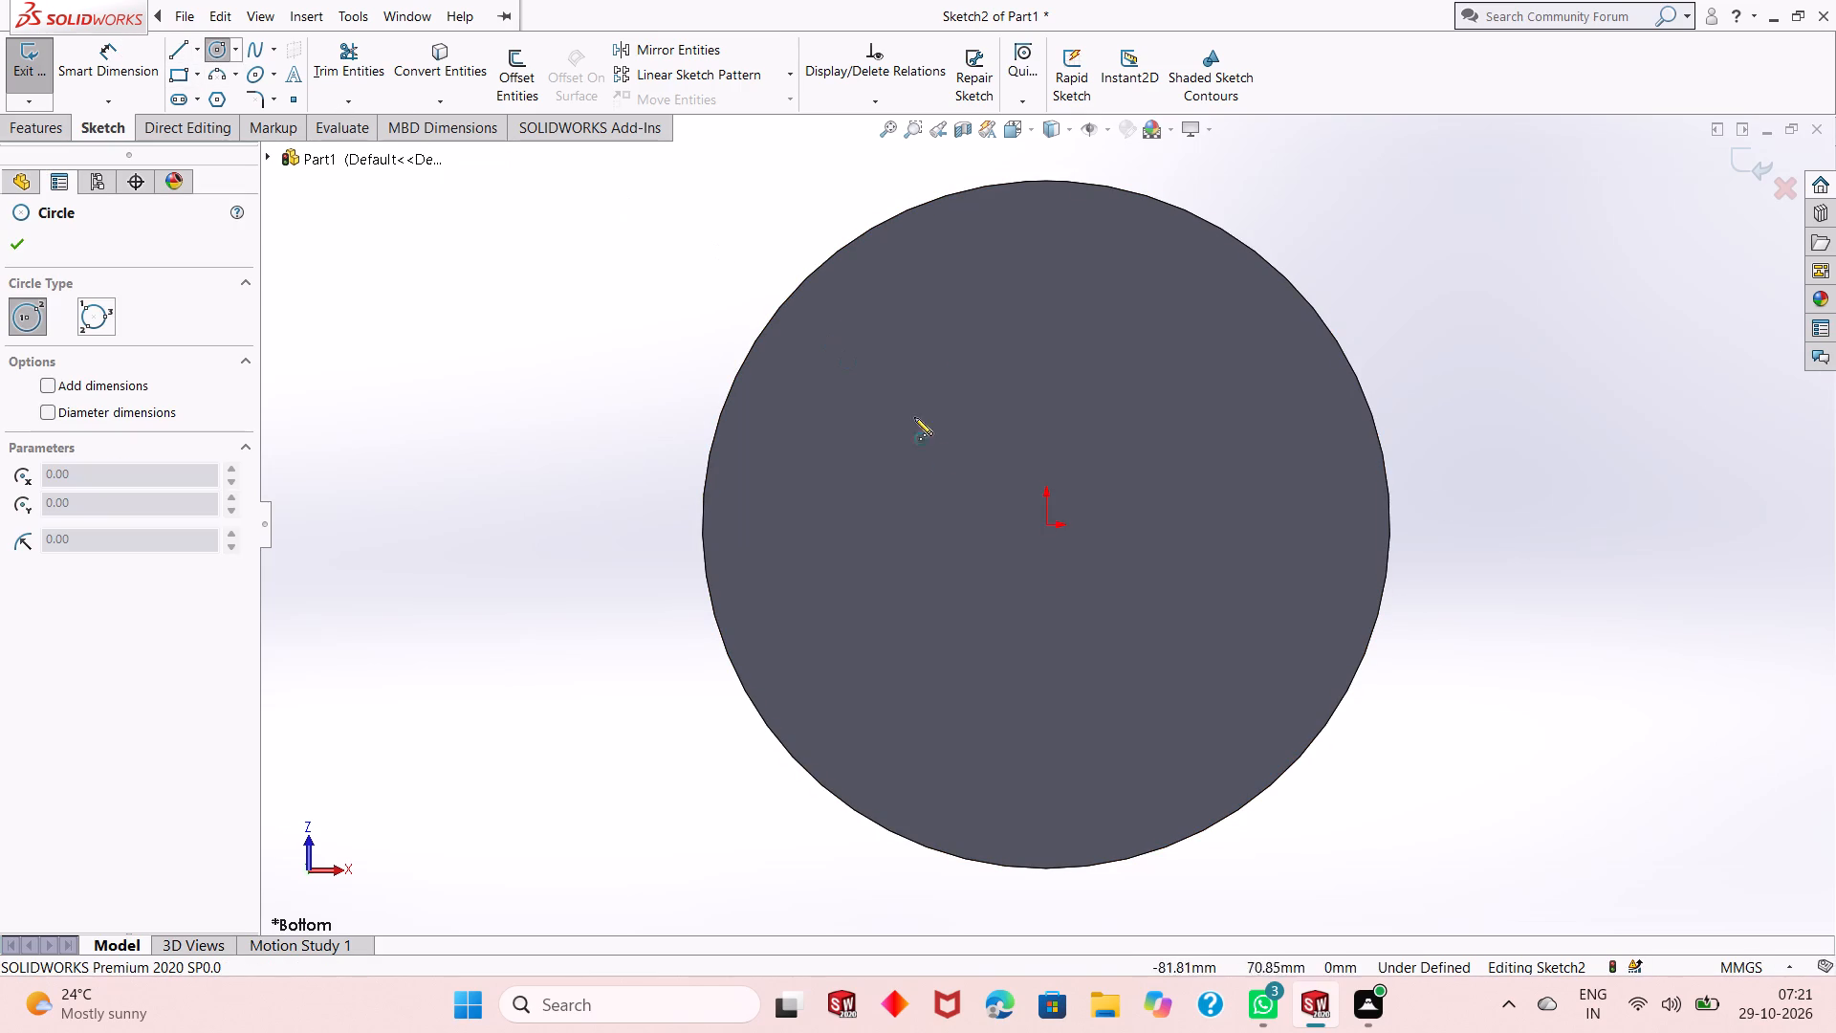
click(1048, 525)
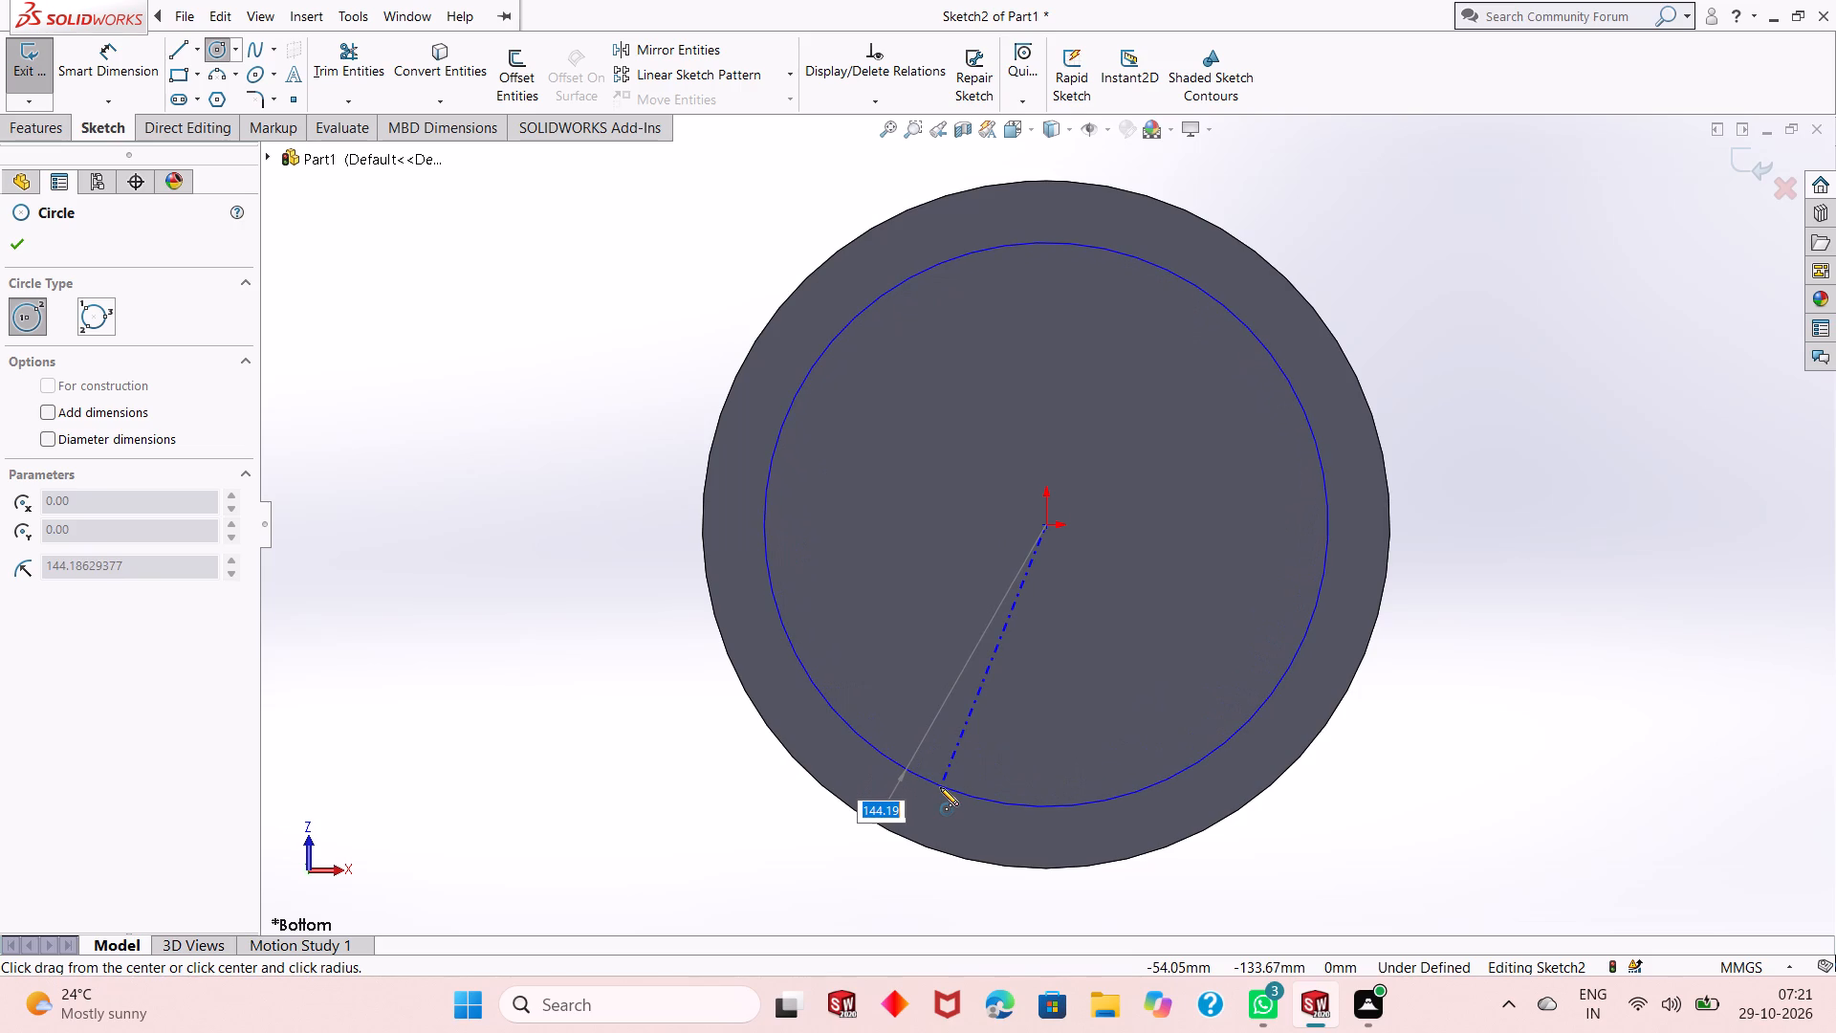
click(938, 789)
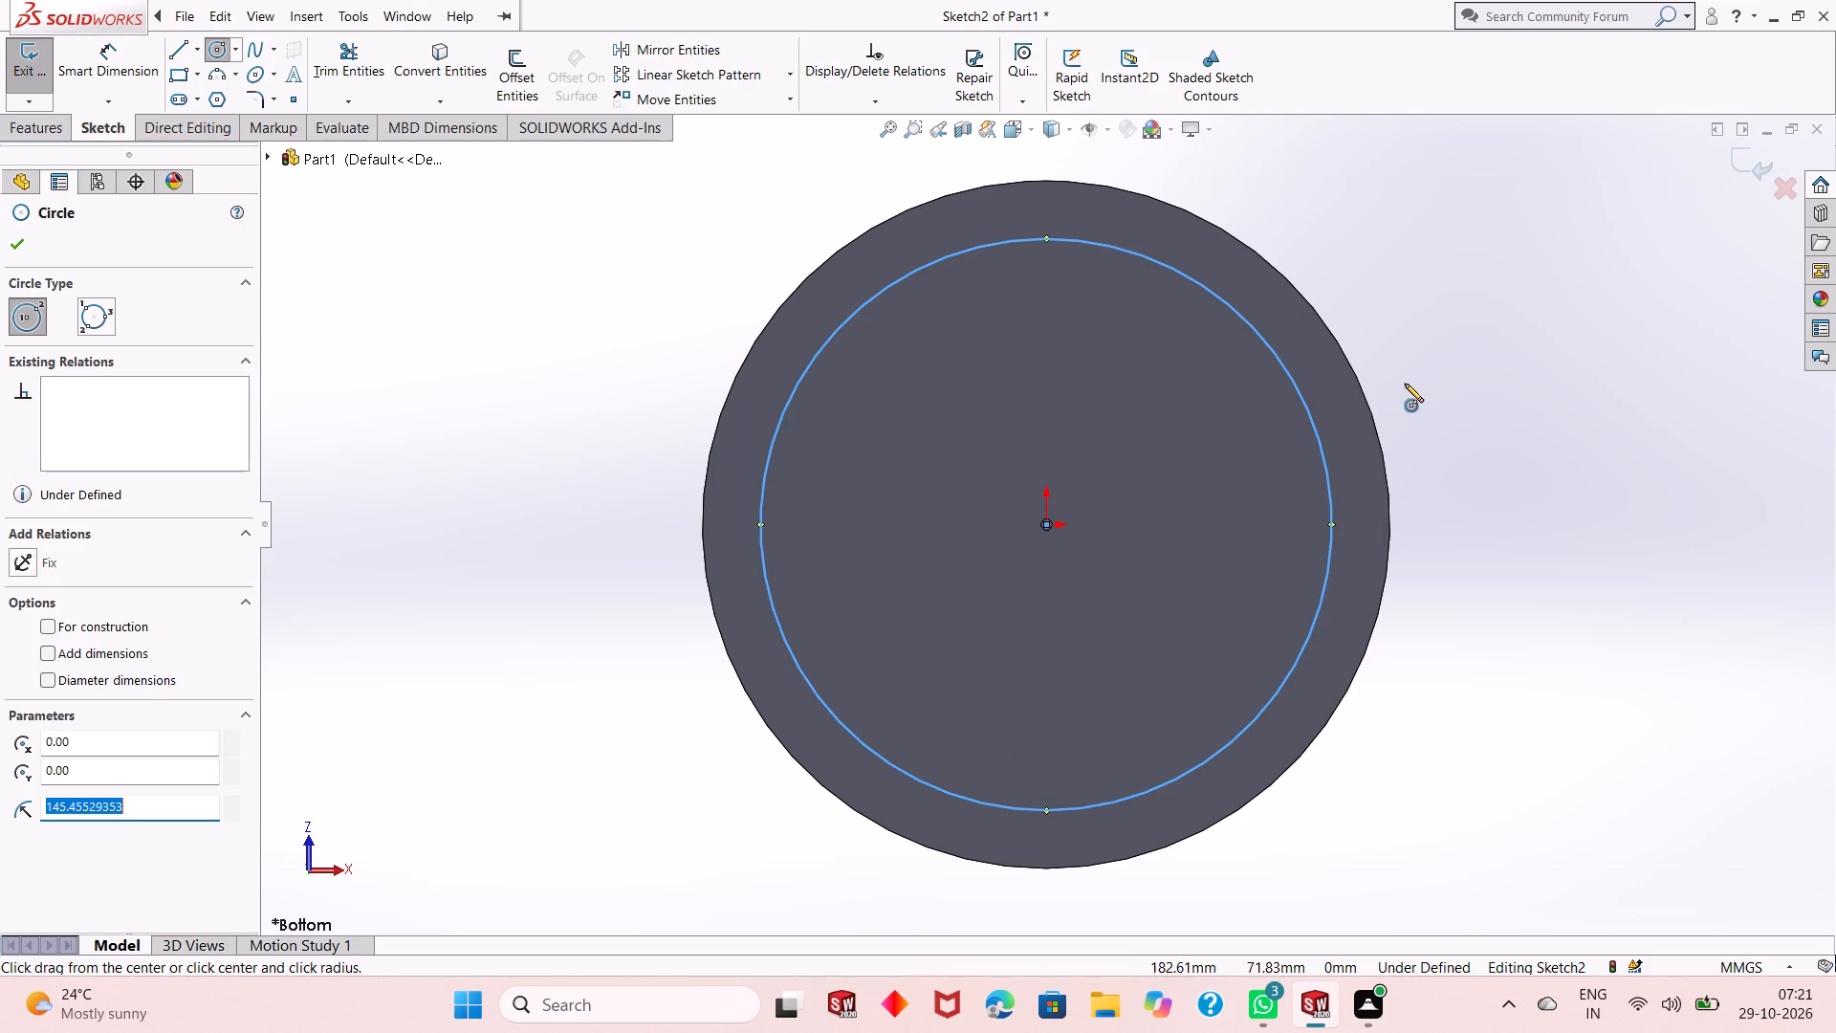
Dimension the diameter of the circle on the disc's bottom face as 220 mm.
right_click(1405, 384)
click(1419, 395)
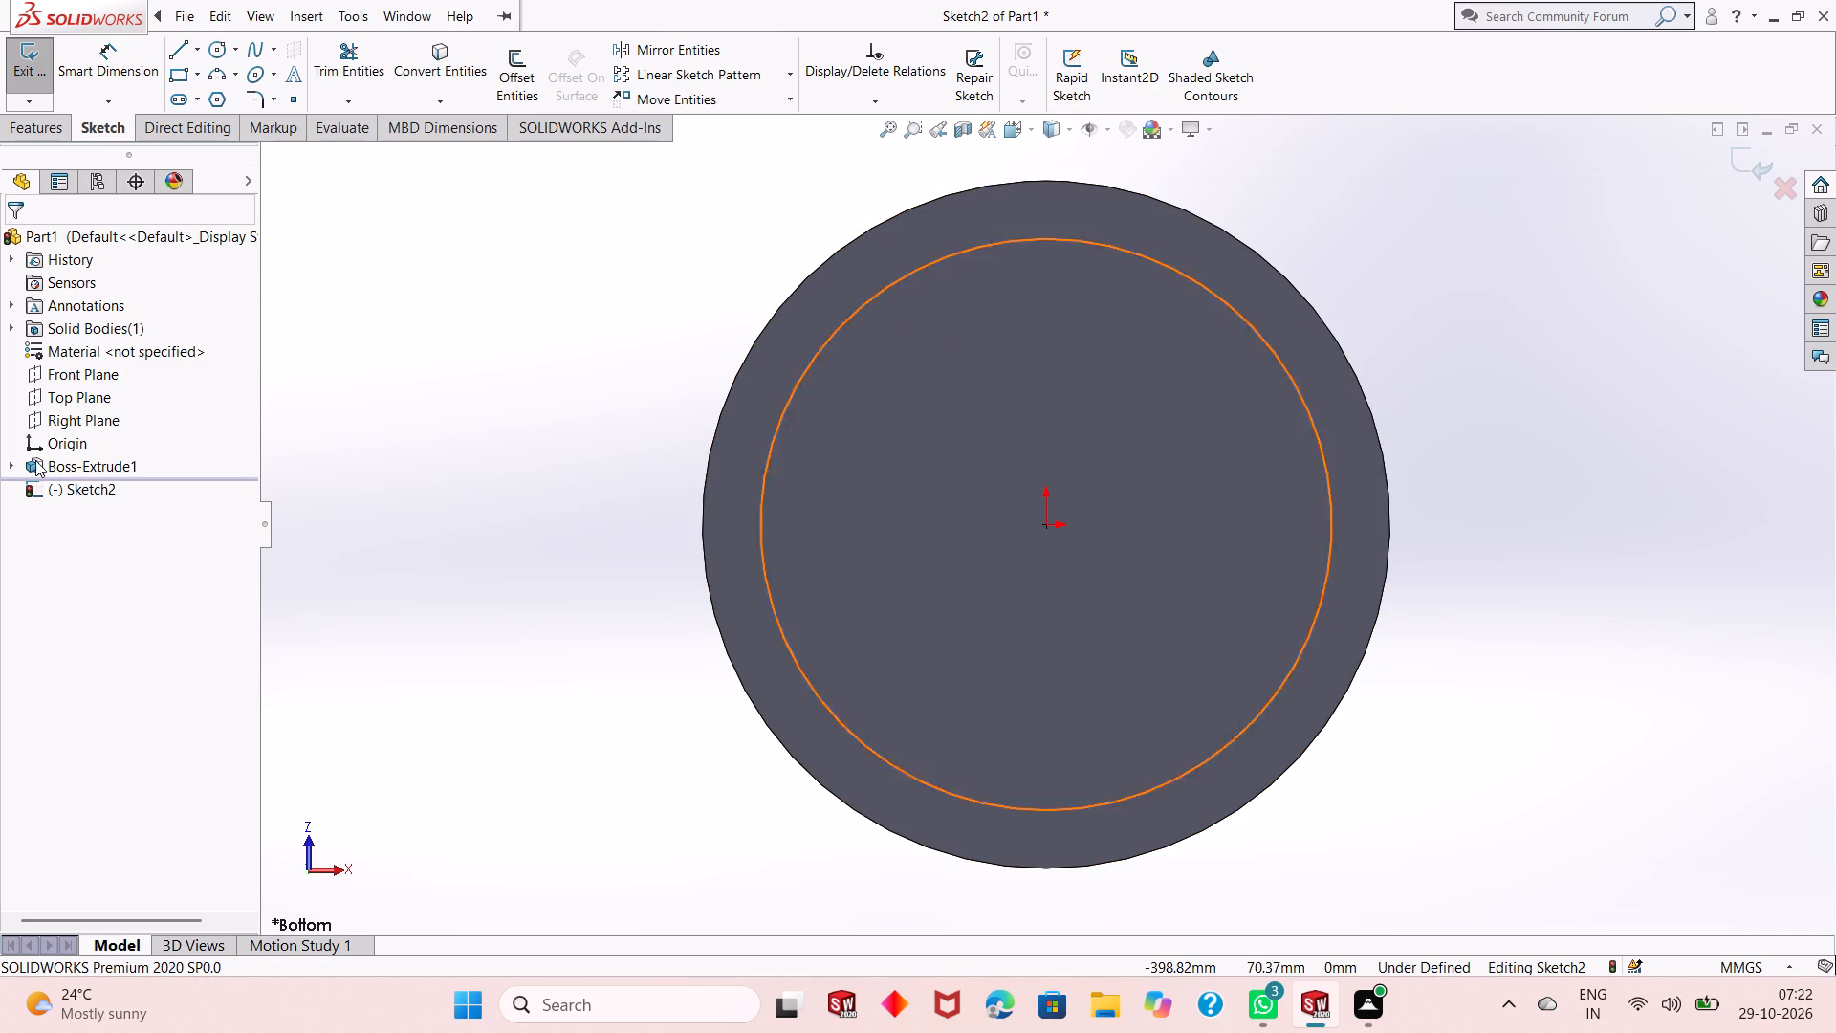
click(113, 60)
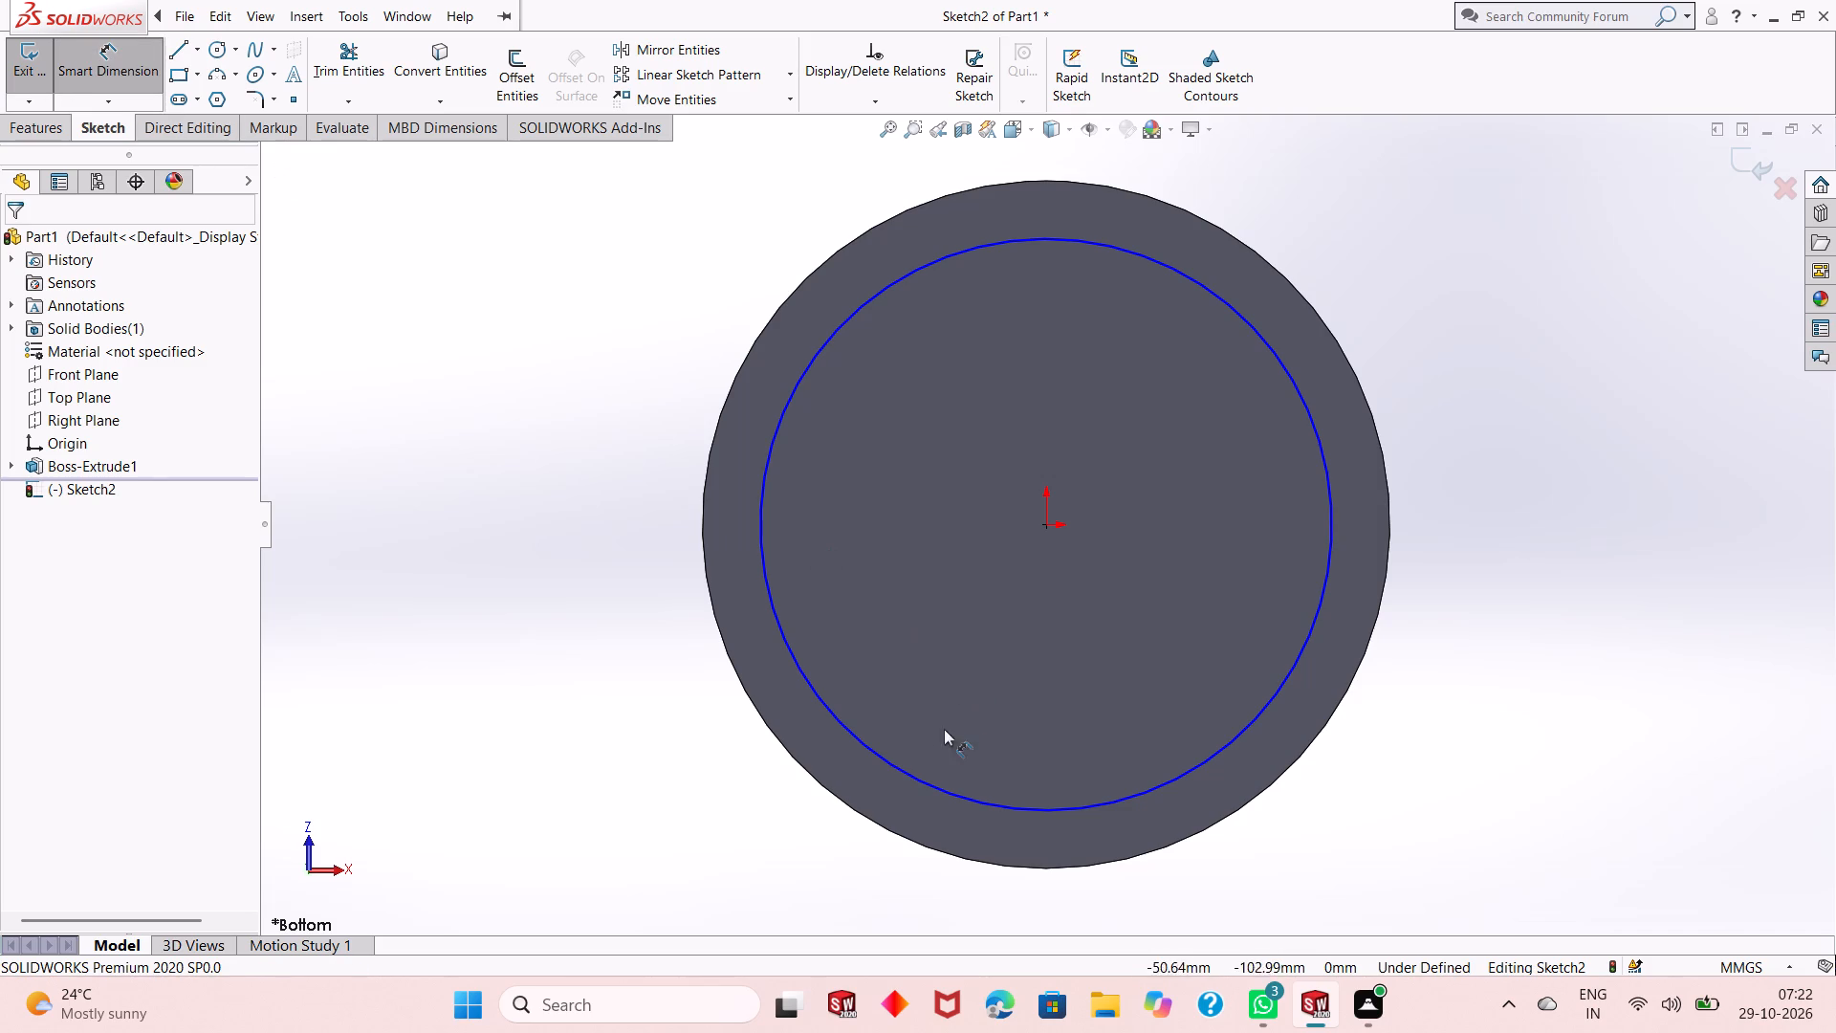
click(874, 755)
click(571, 846)
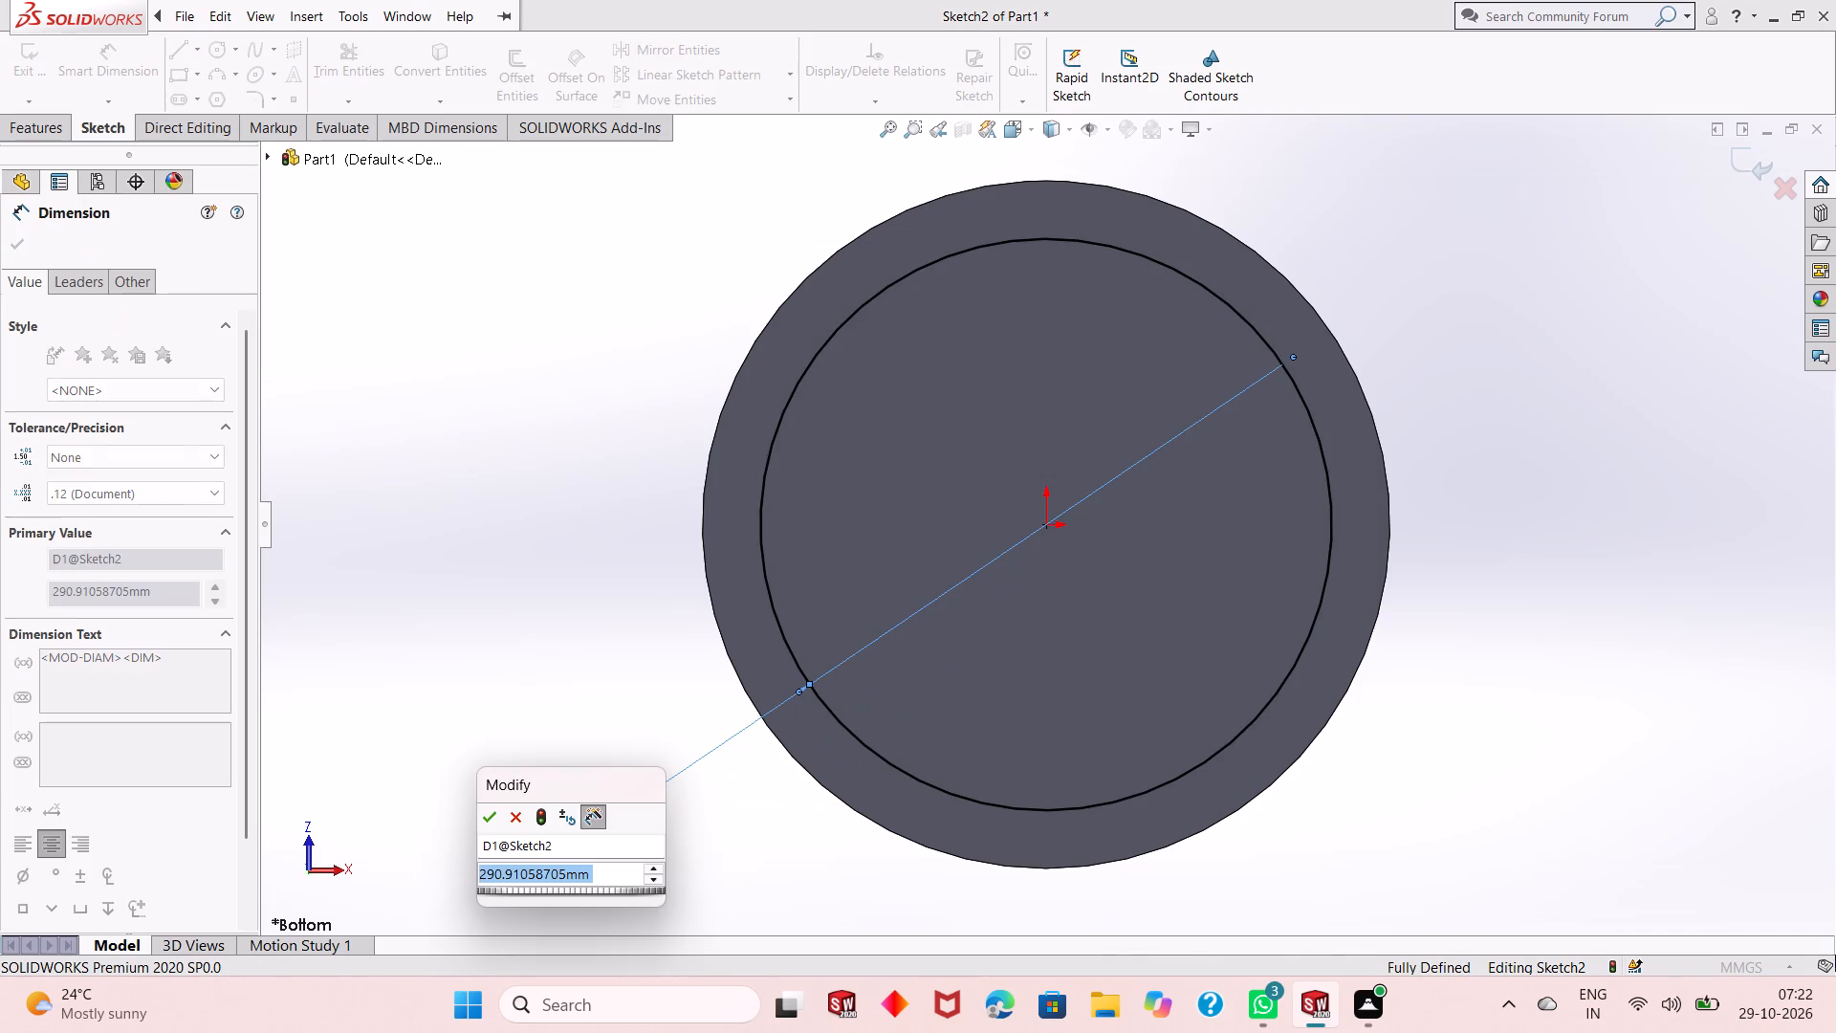
text(220)
key(Return)
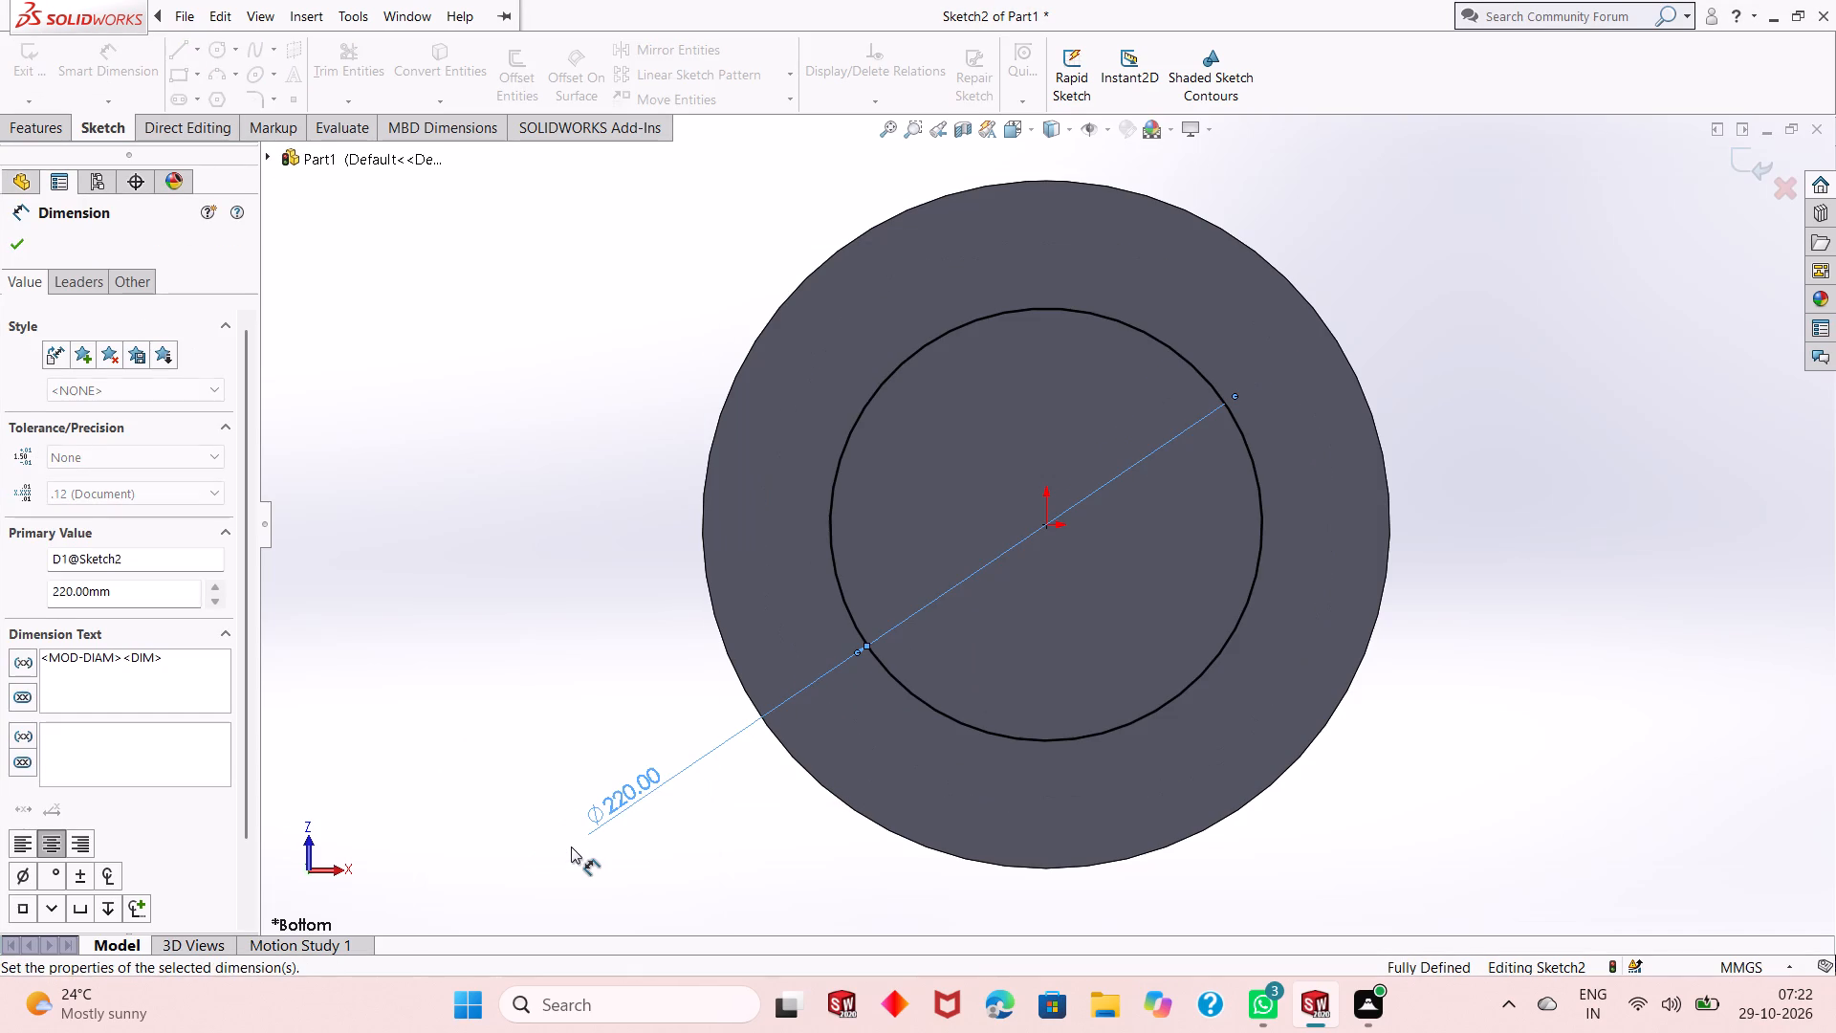
right_click(564, 523)
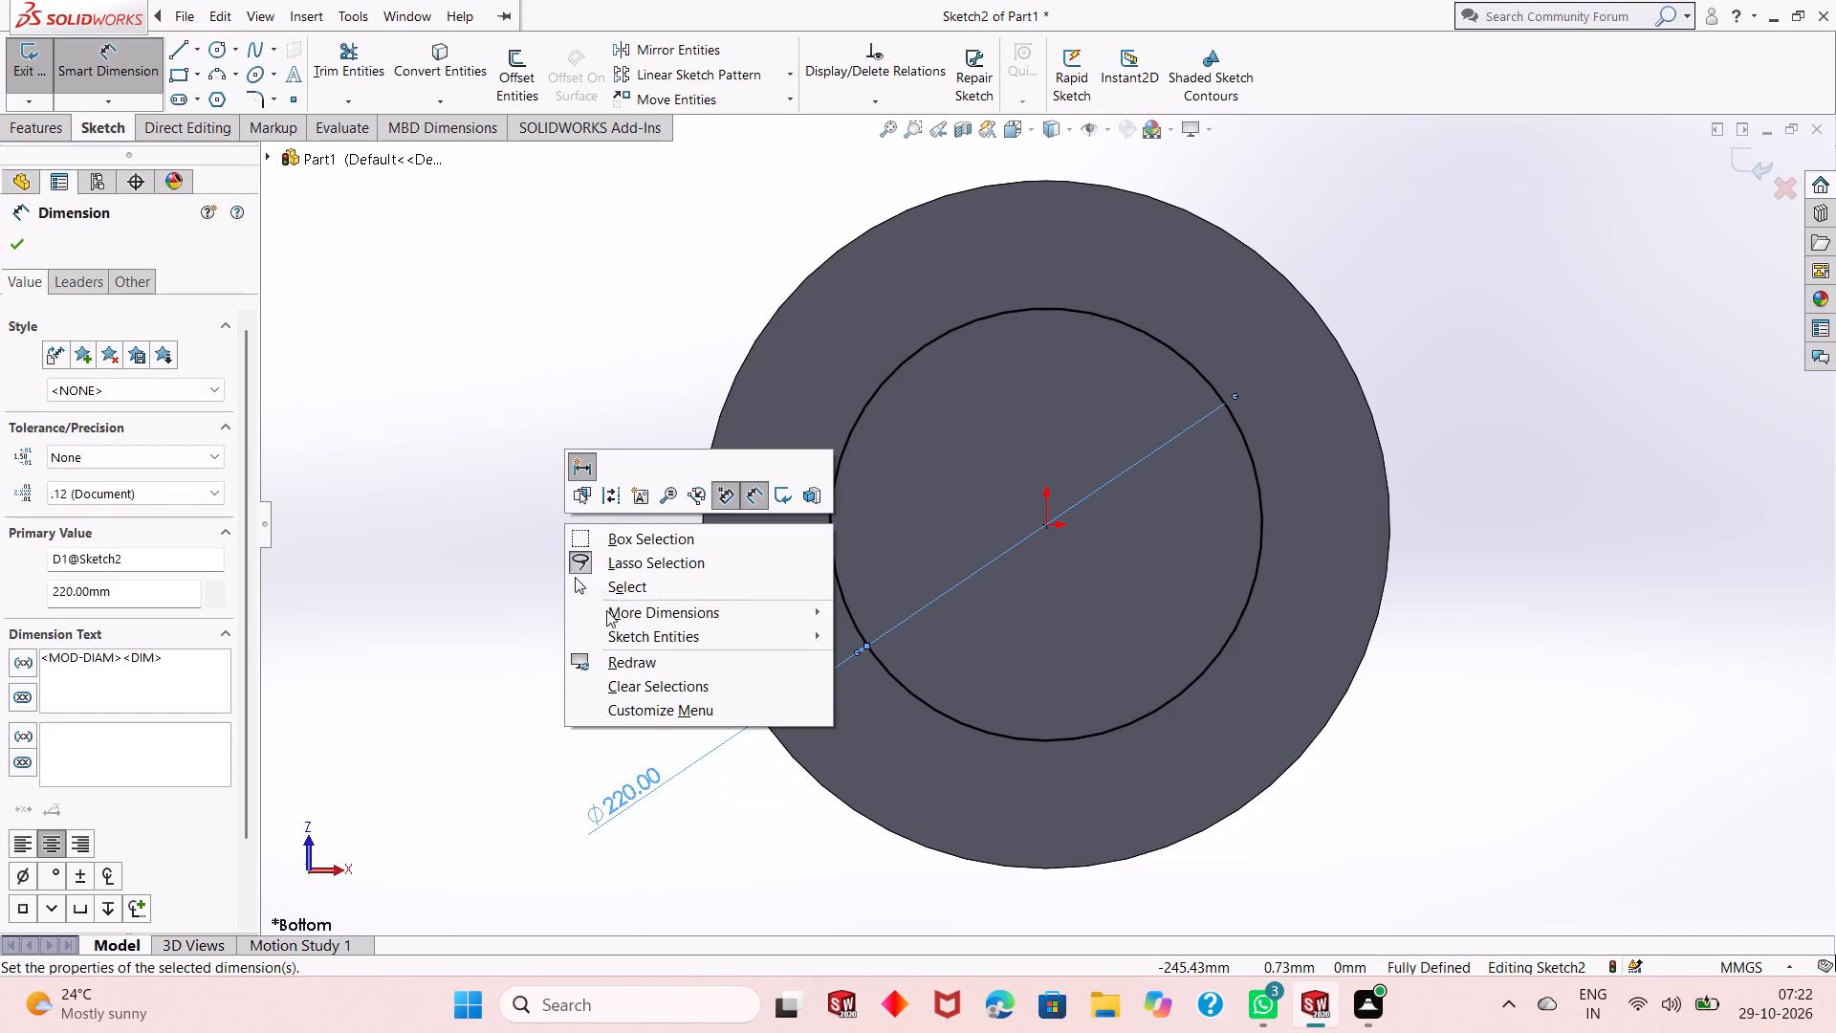
click(616, 589)
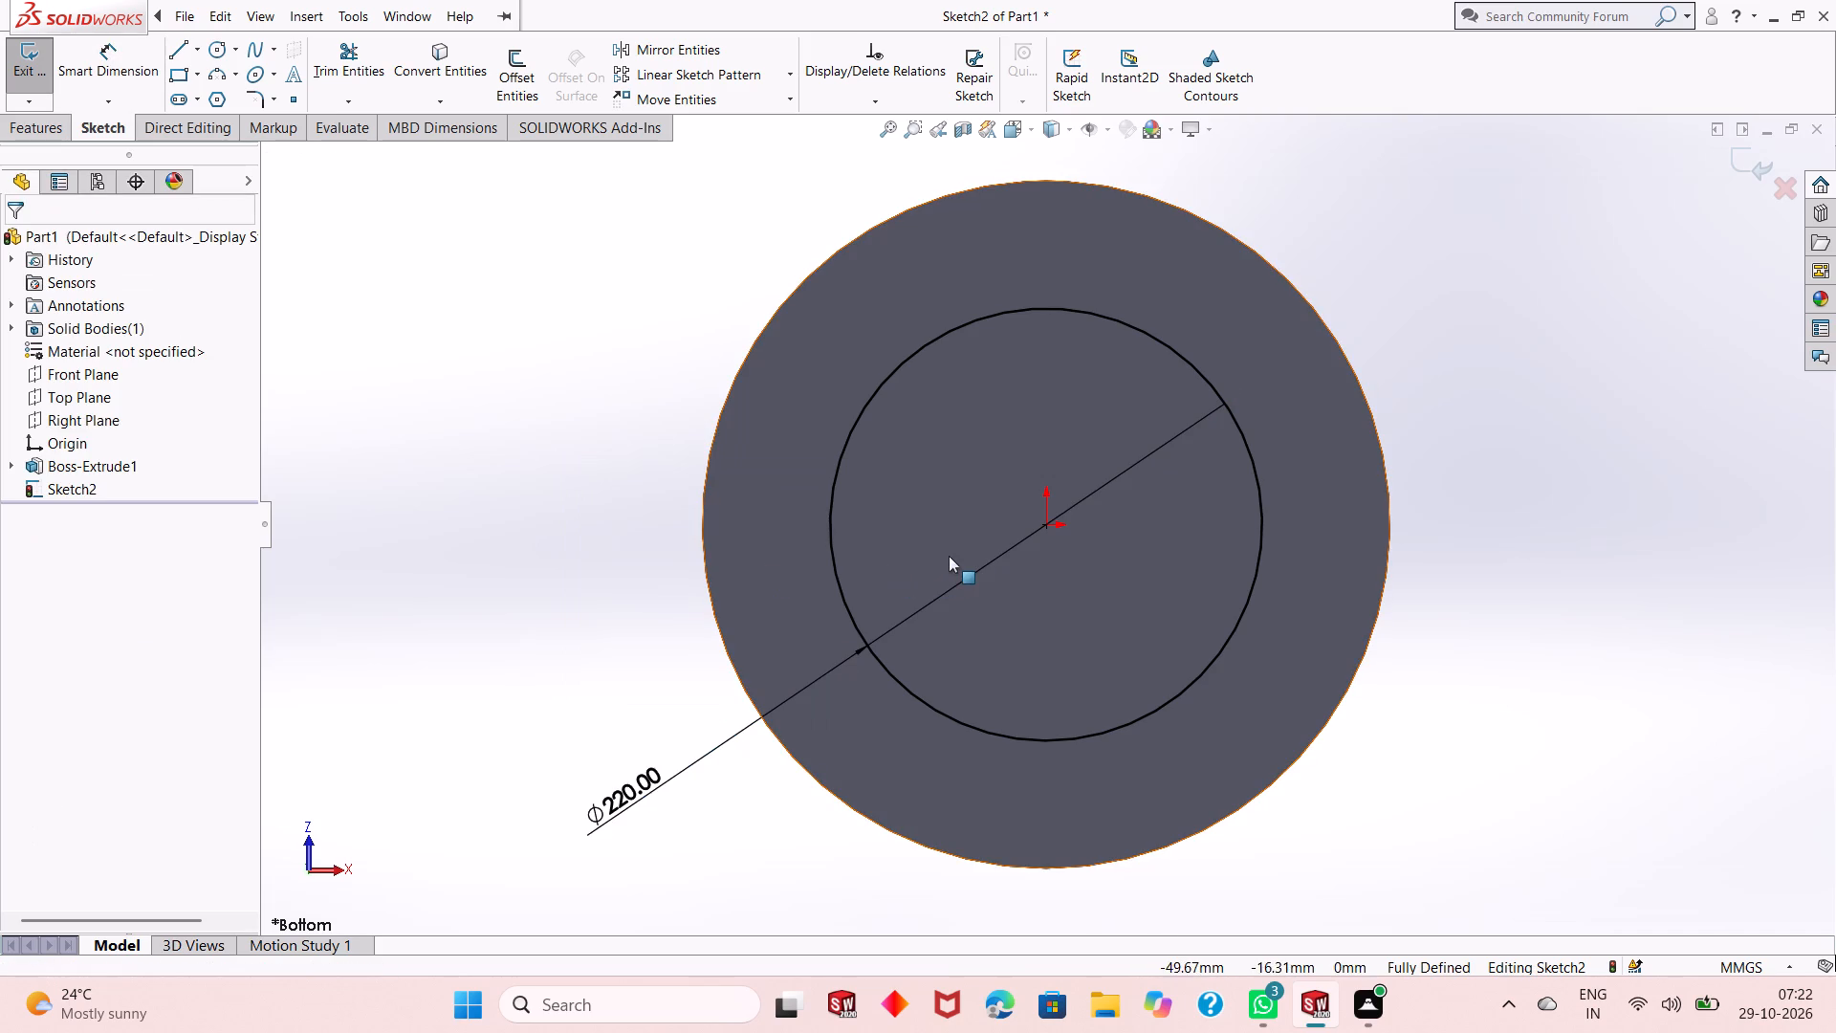
Extrude the 220 mm circle as a blind boss 4 mm deep from the sketch plane, merged with the disc.
scroll(940, 677, up, 1)
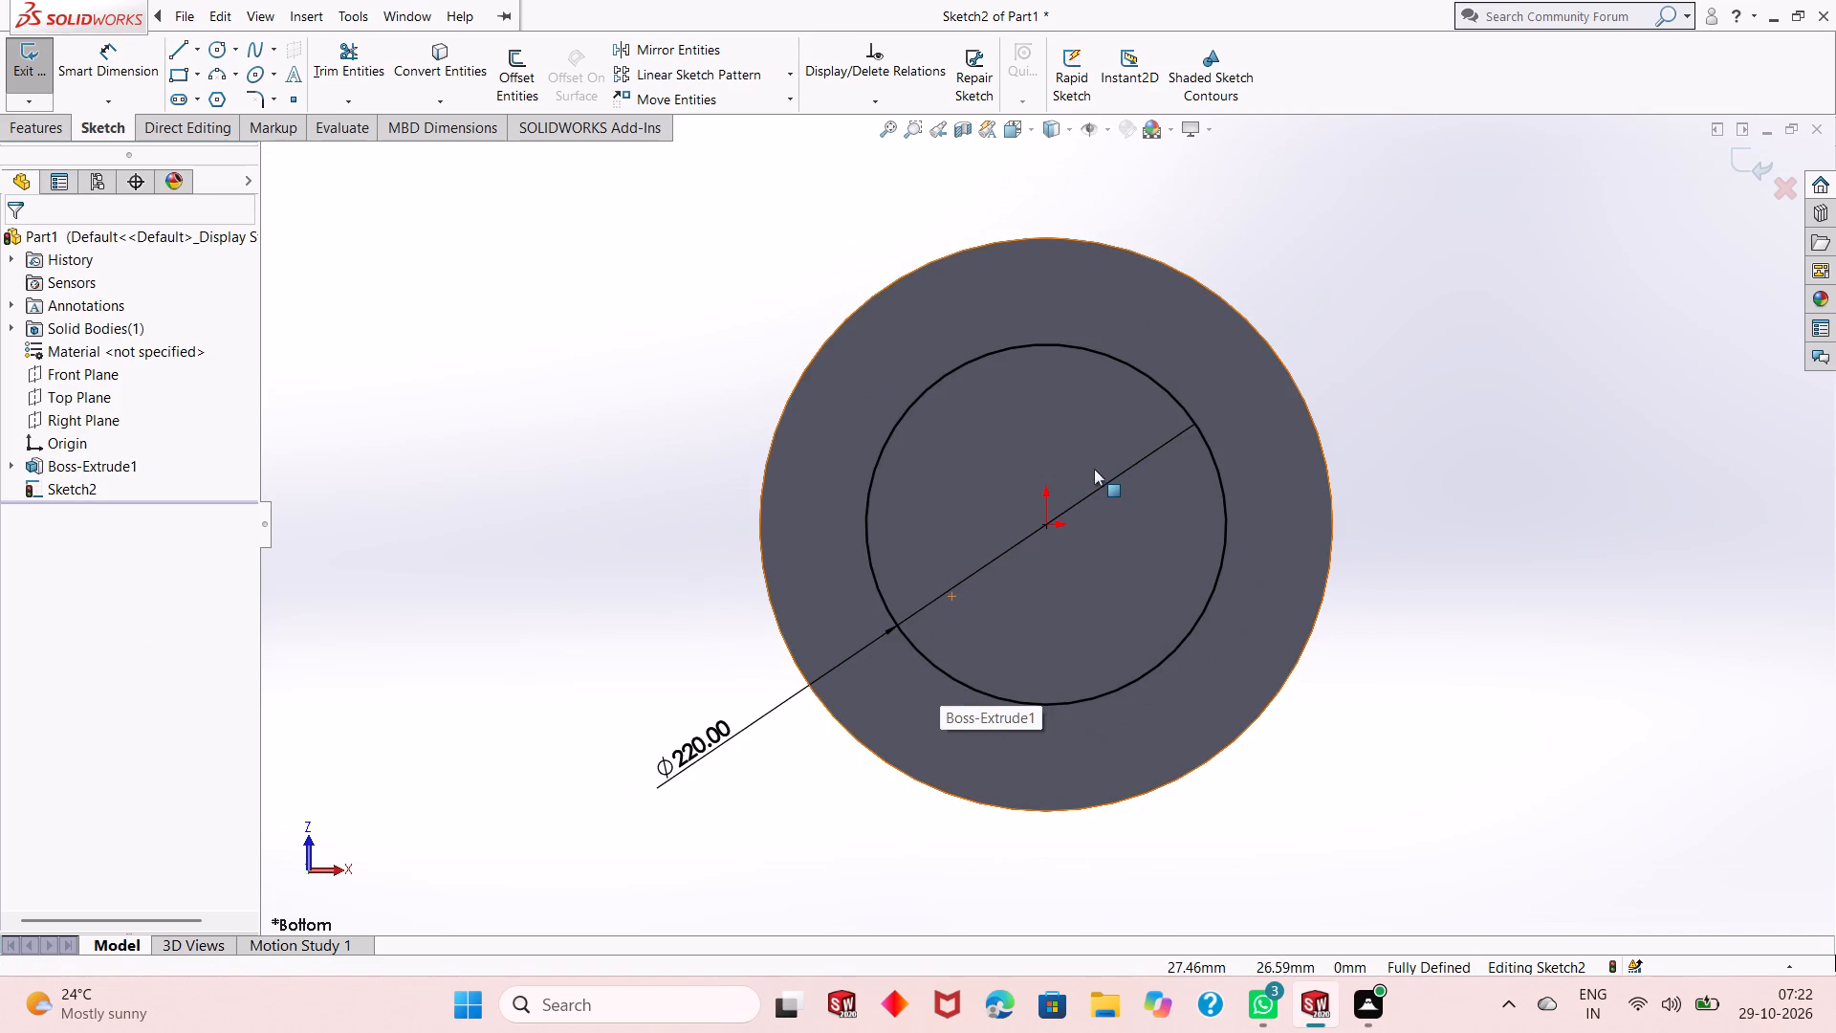
middle_drag(1095, 467, 982, 542)
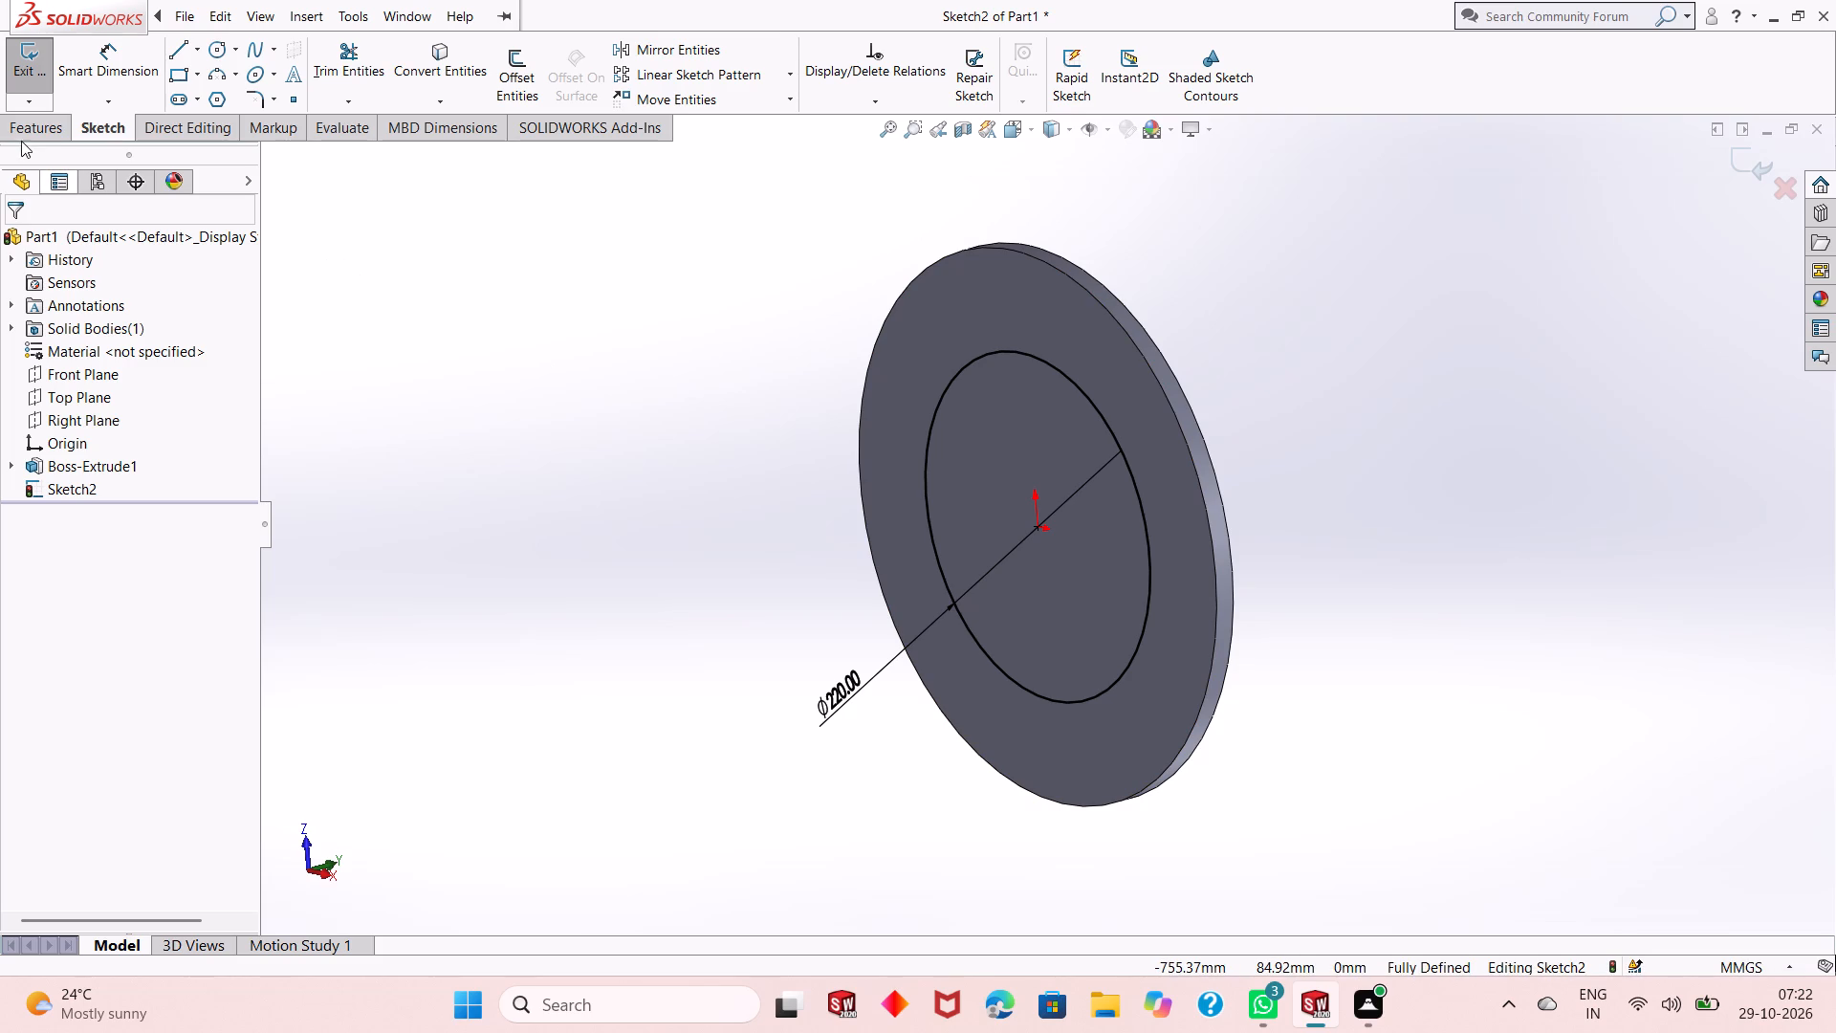
click(29, 134)
click(32, 102)
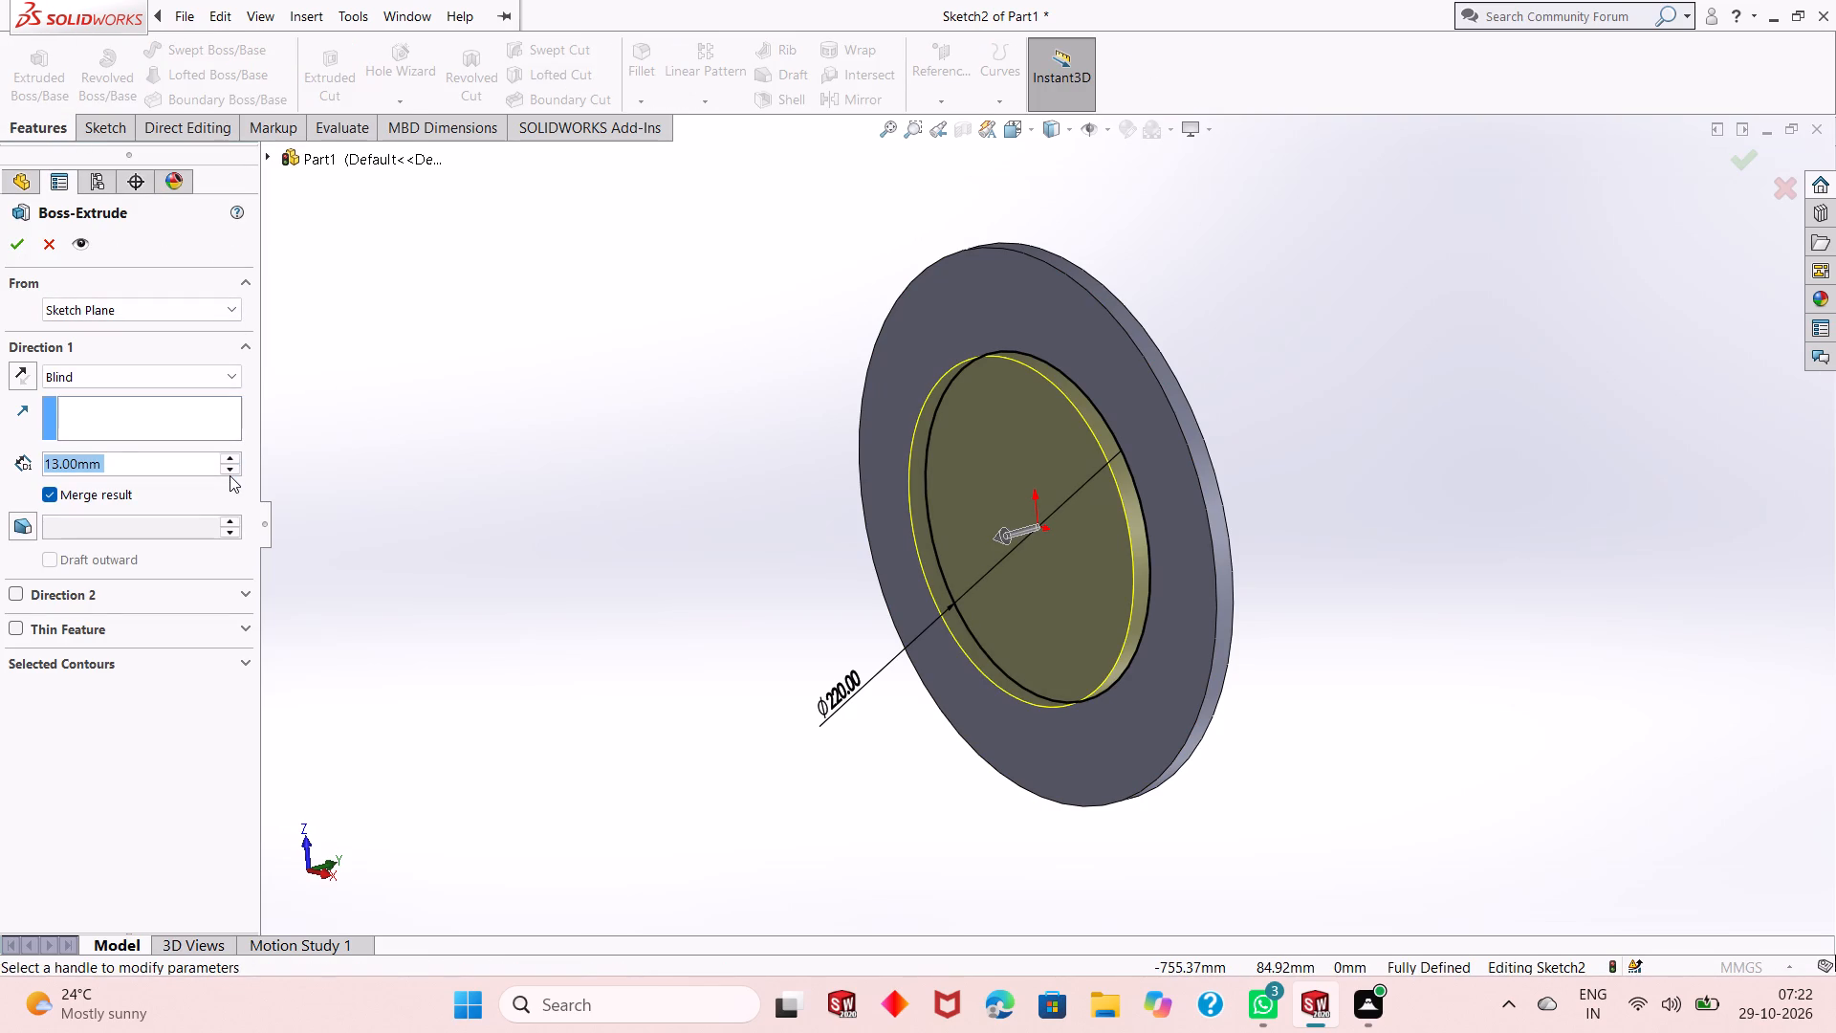
key(4)
key(Return)
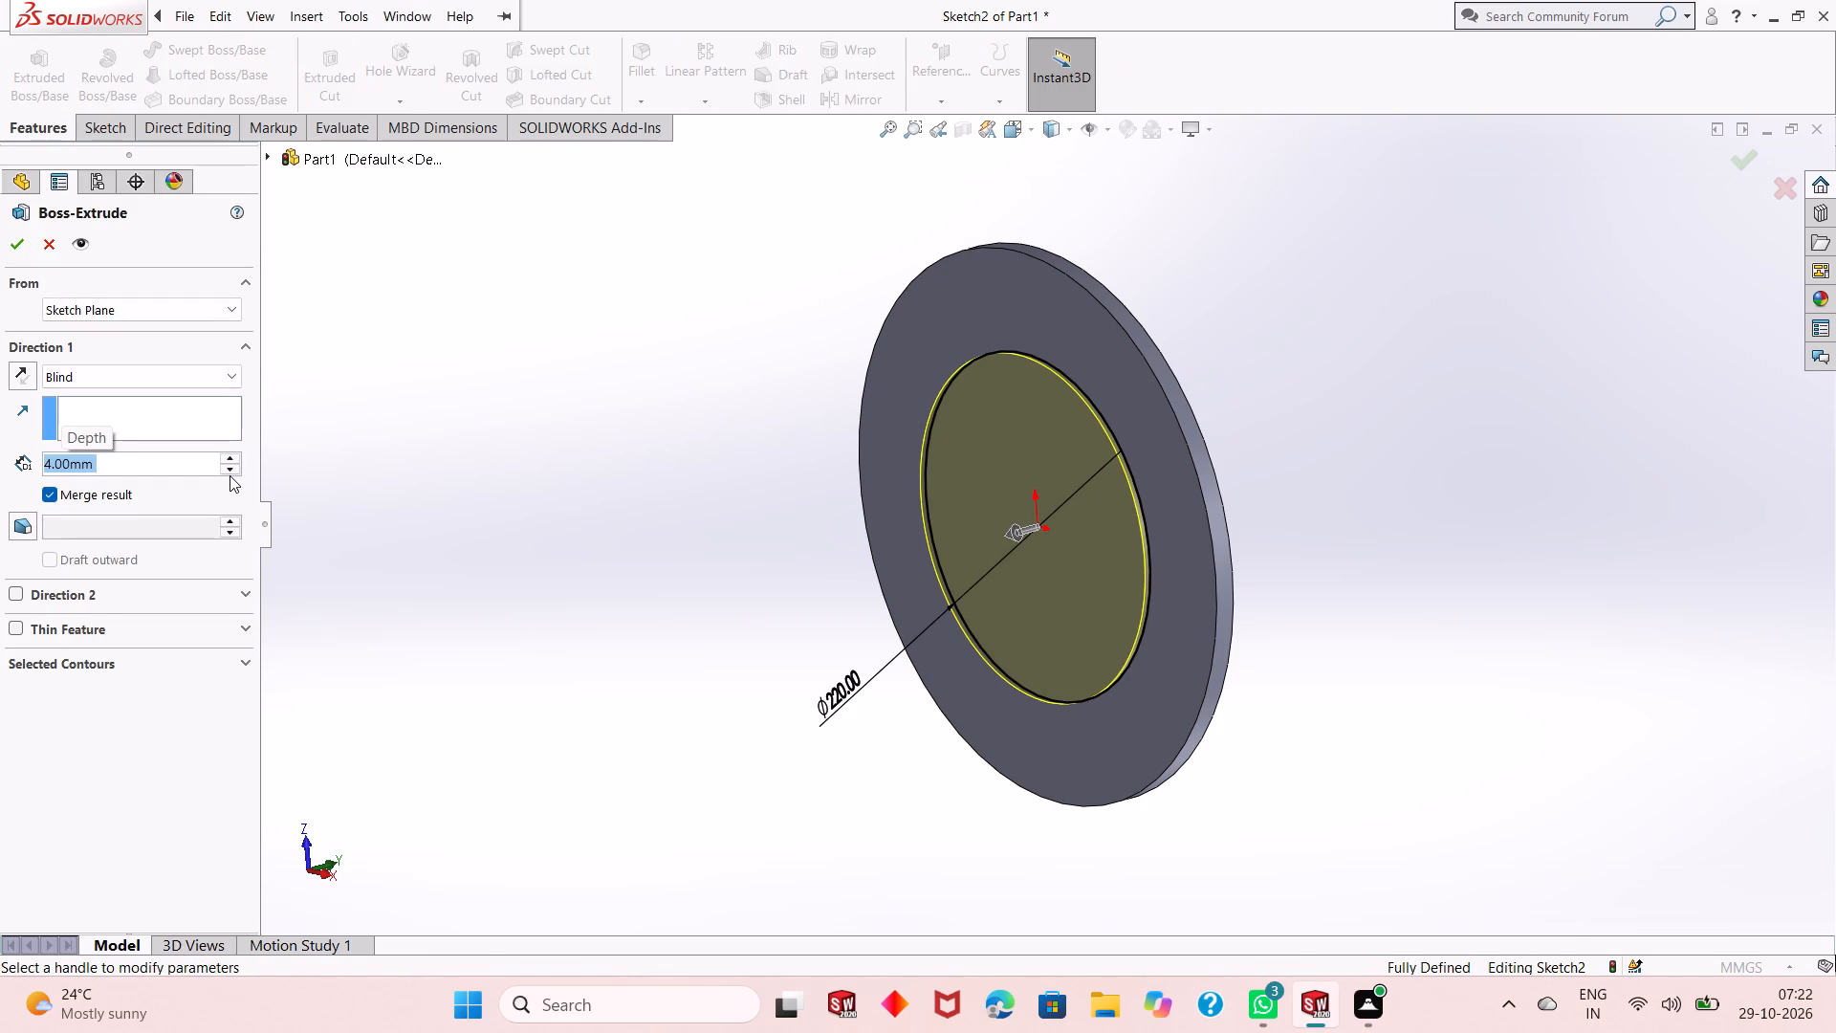
click(12, 246)
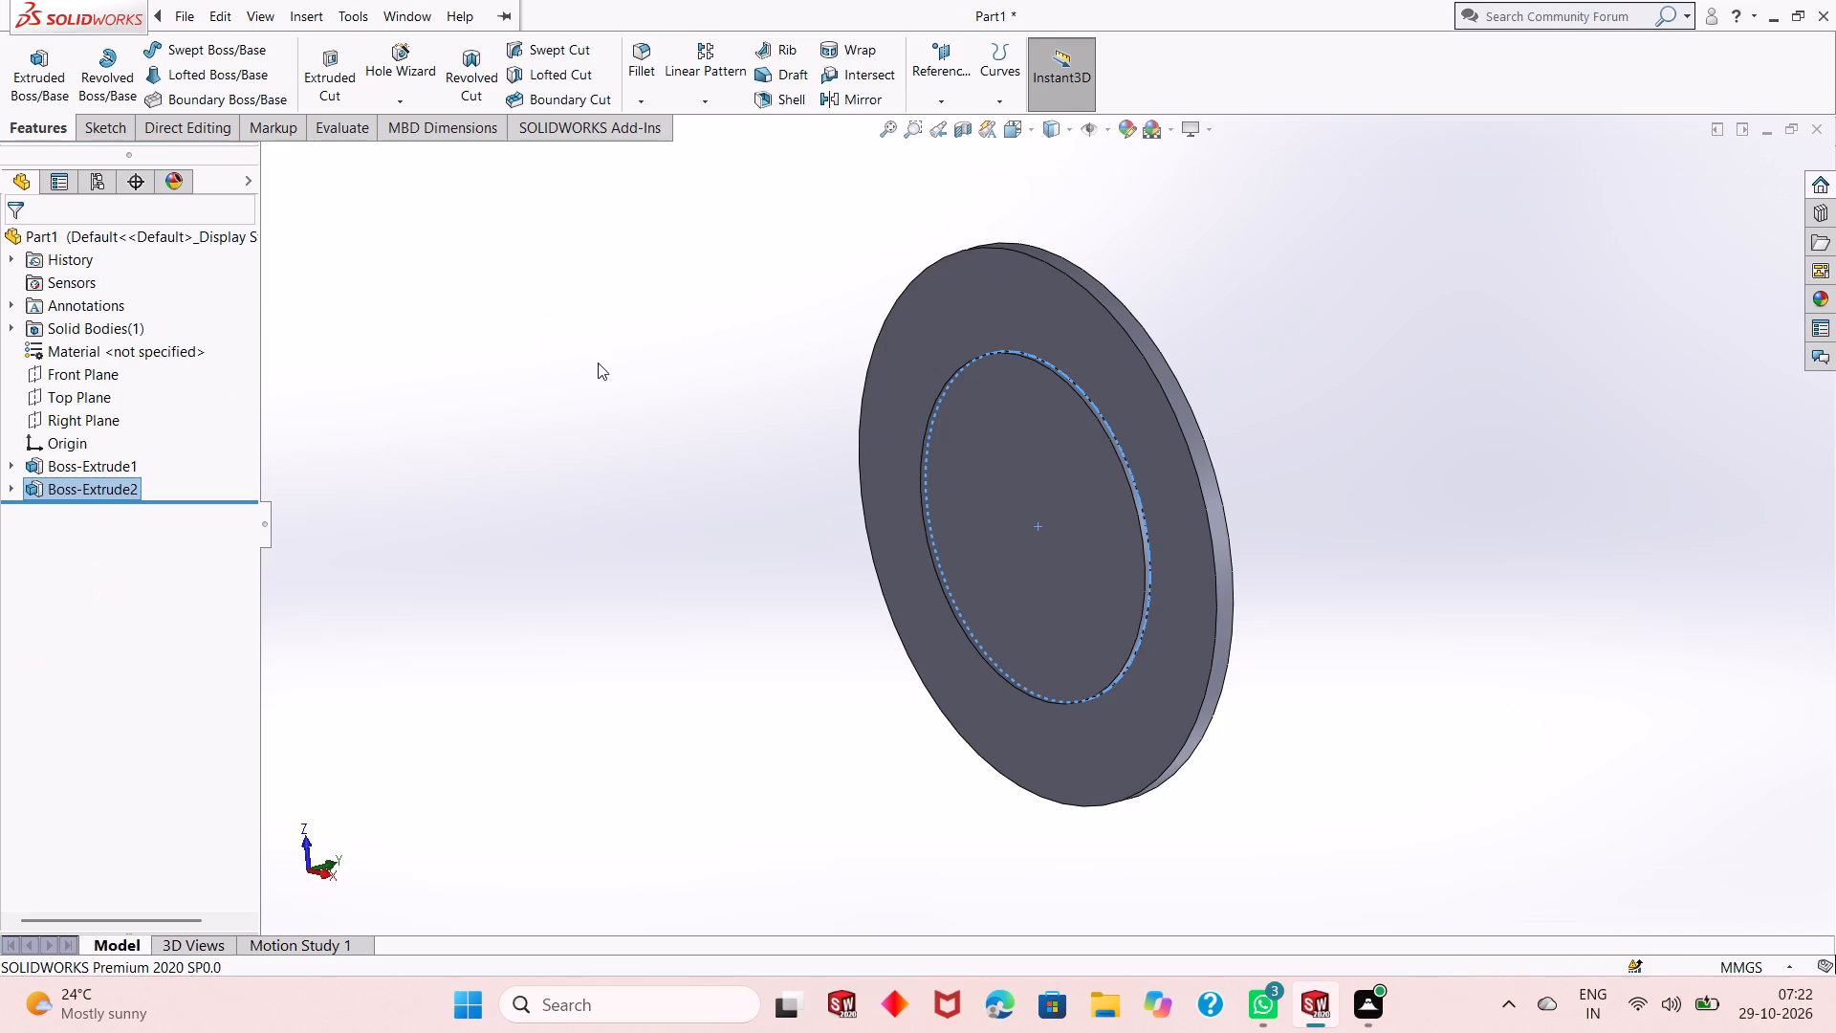
click(598, 363)
Start a new sketch on the disc's plain face, opposite the 4 mm boss.
middle_drag(939, 407, 897, 554)
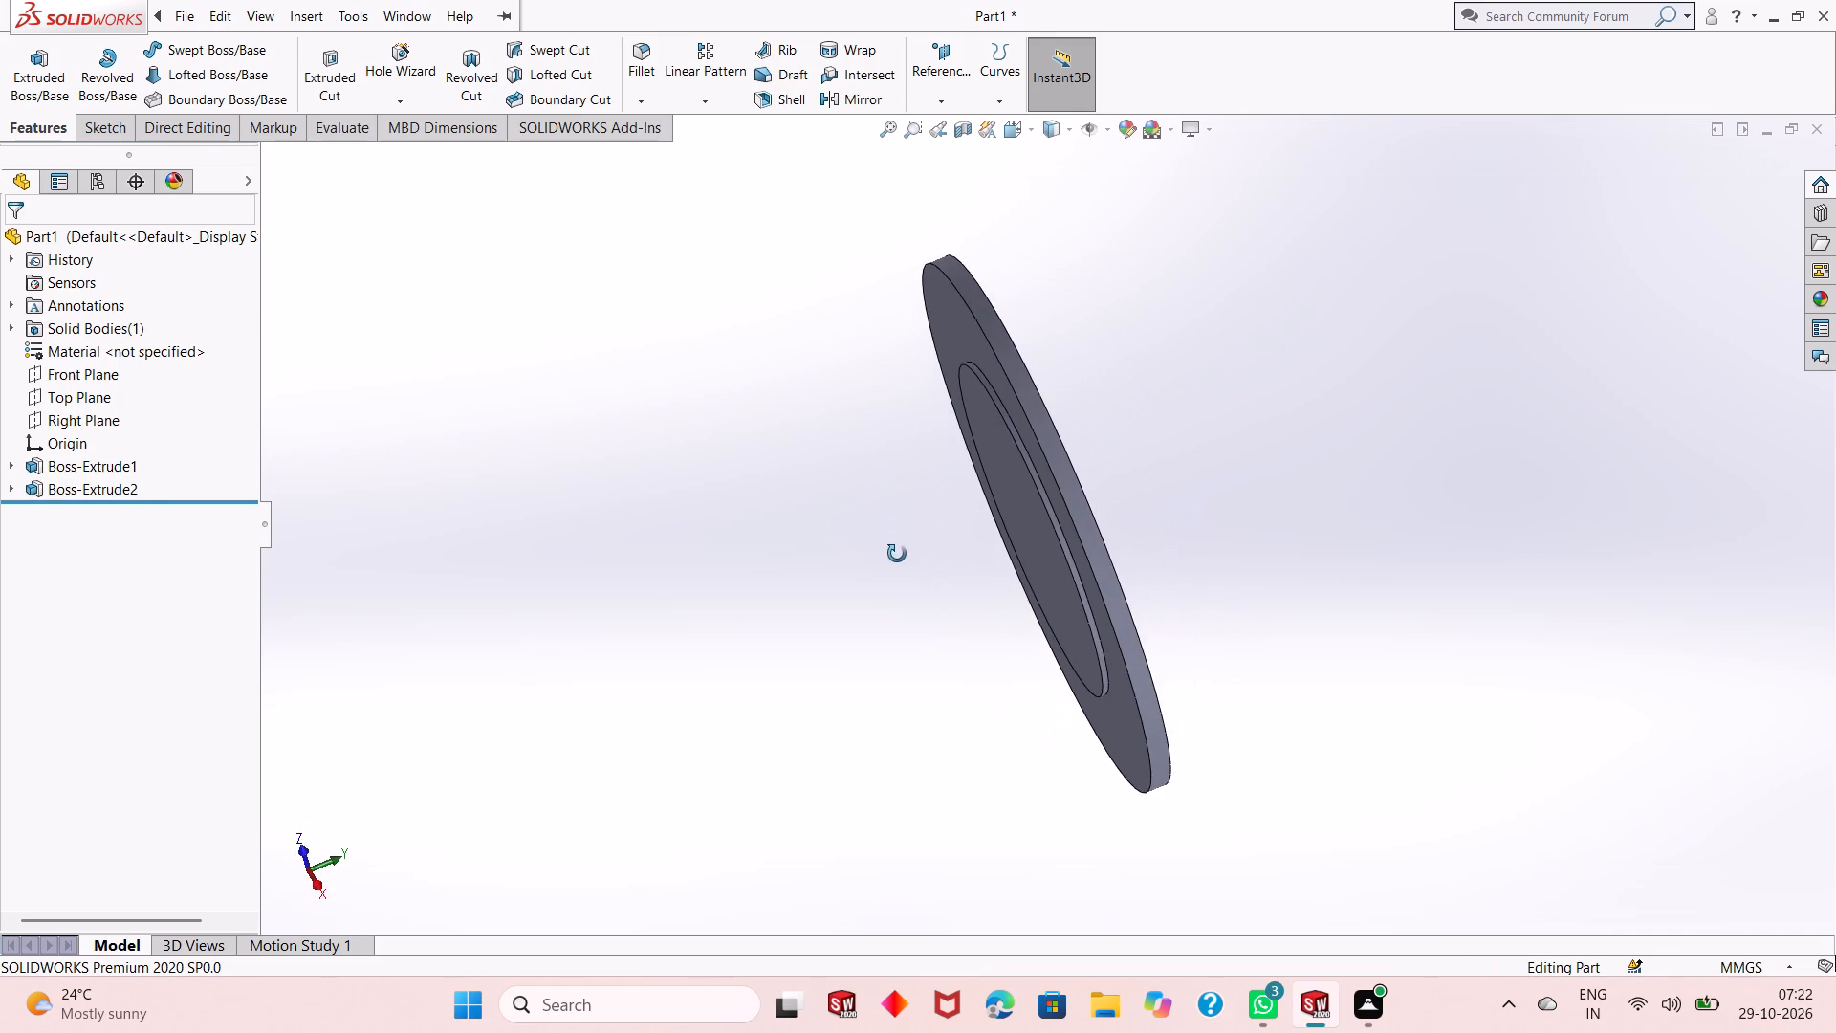
middle_drag(897, 554, 794, 690)
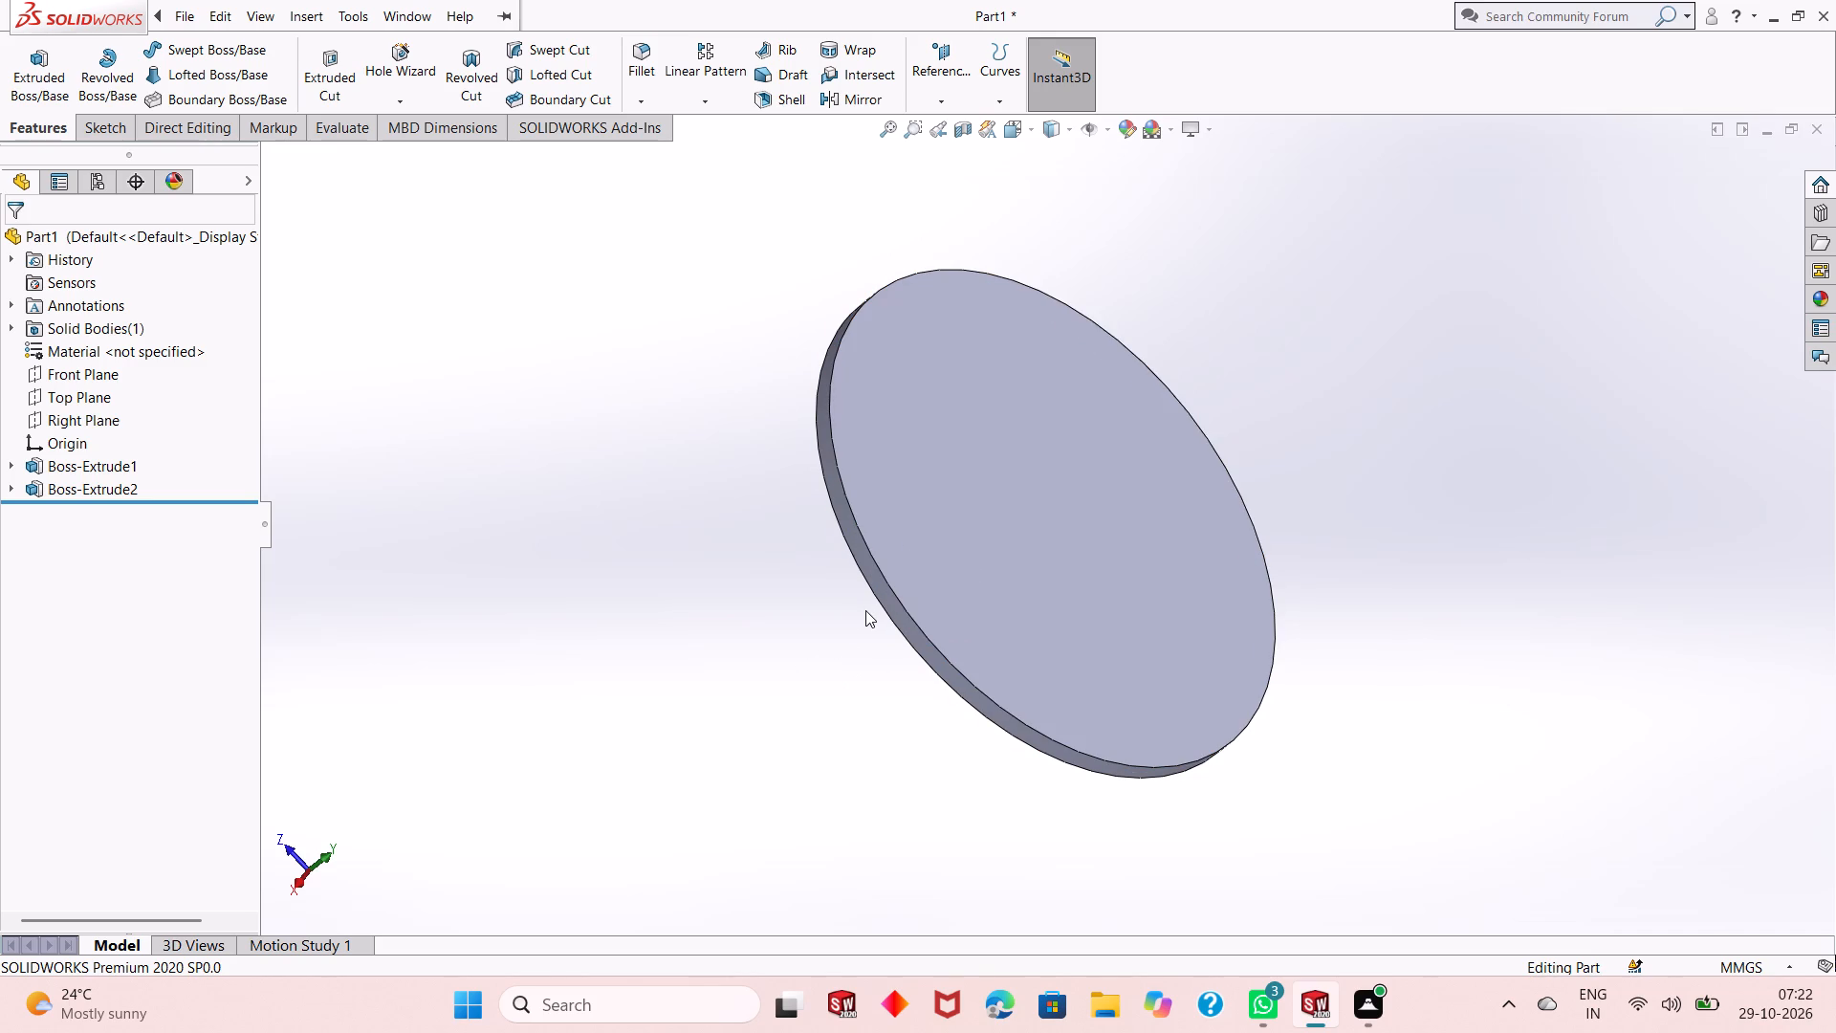
scroll(932, 576, up, 1)
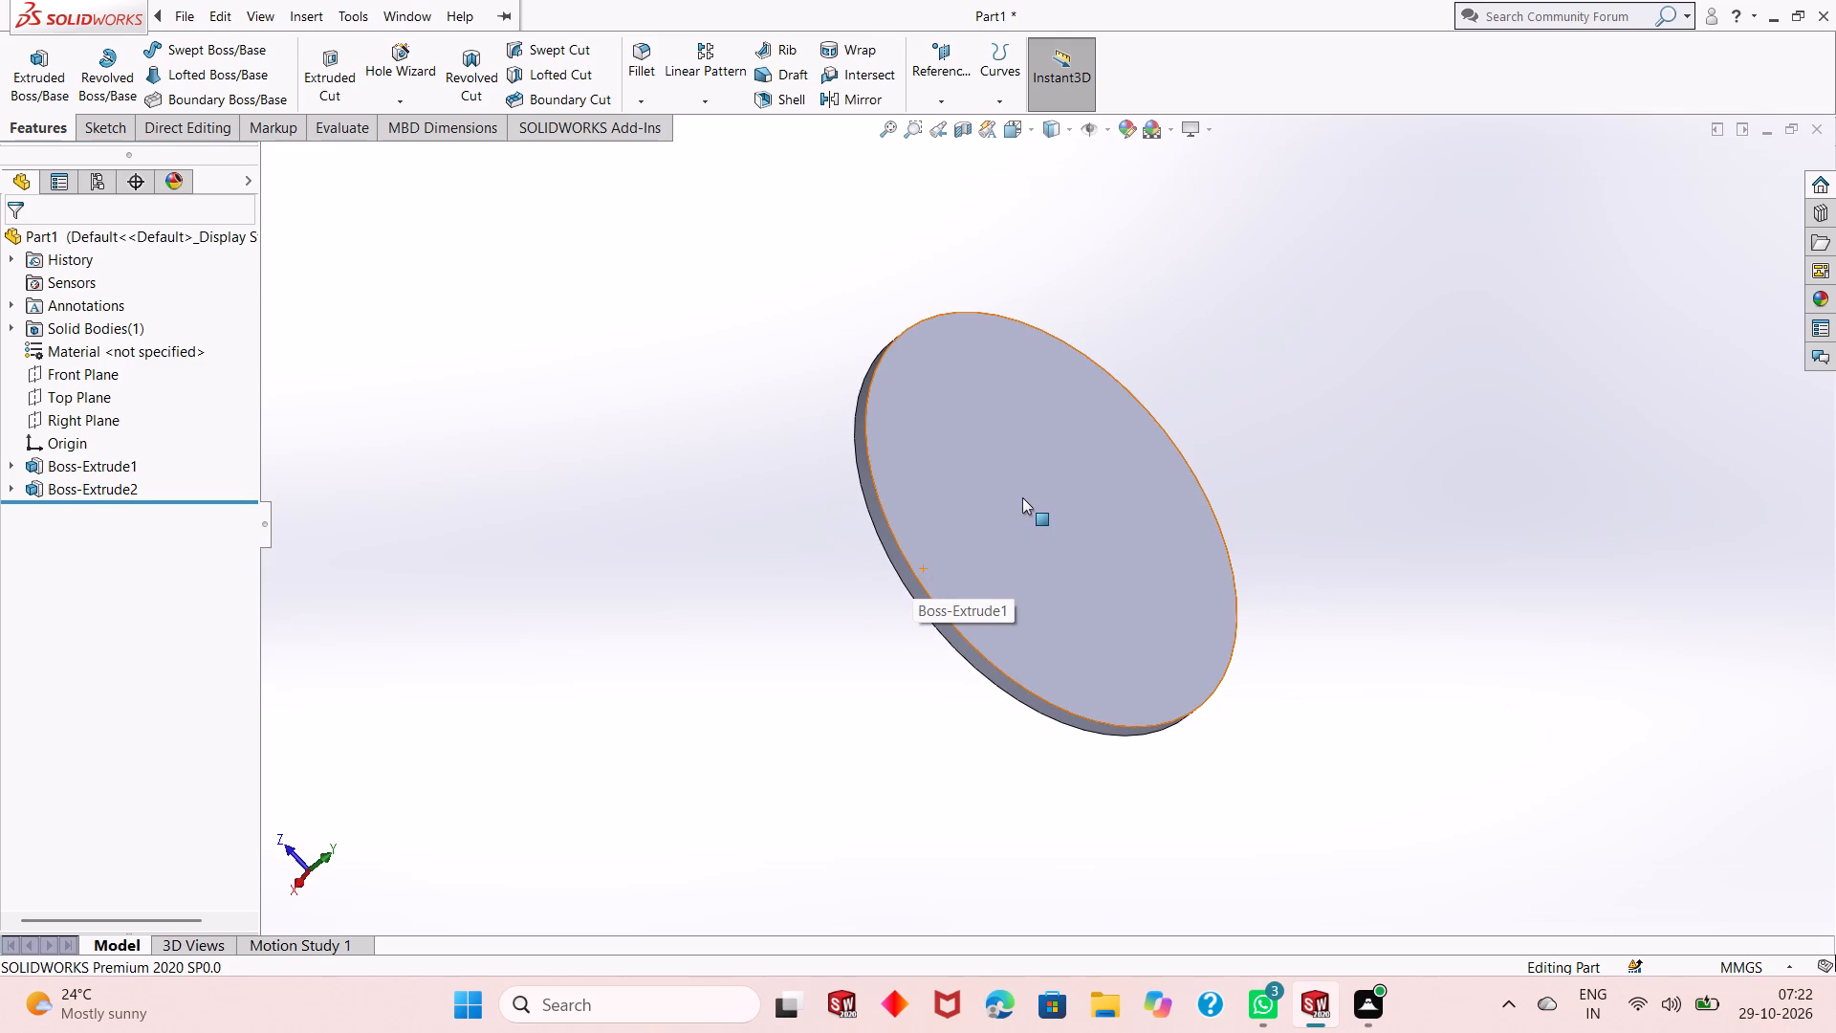
scroll(1022, 497, down, 4)
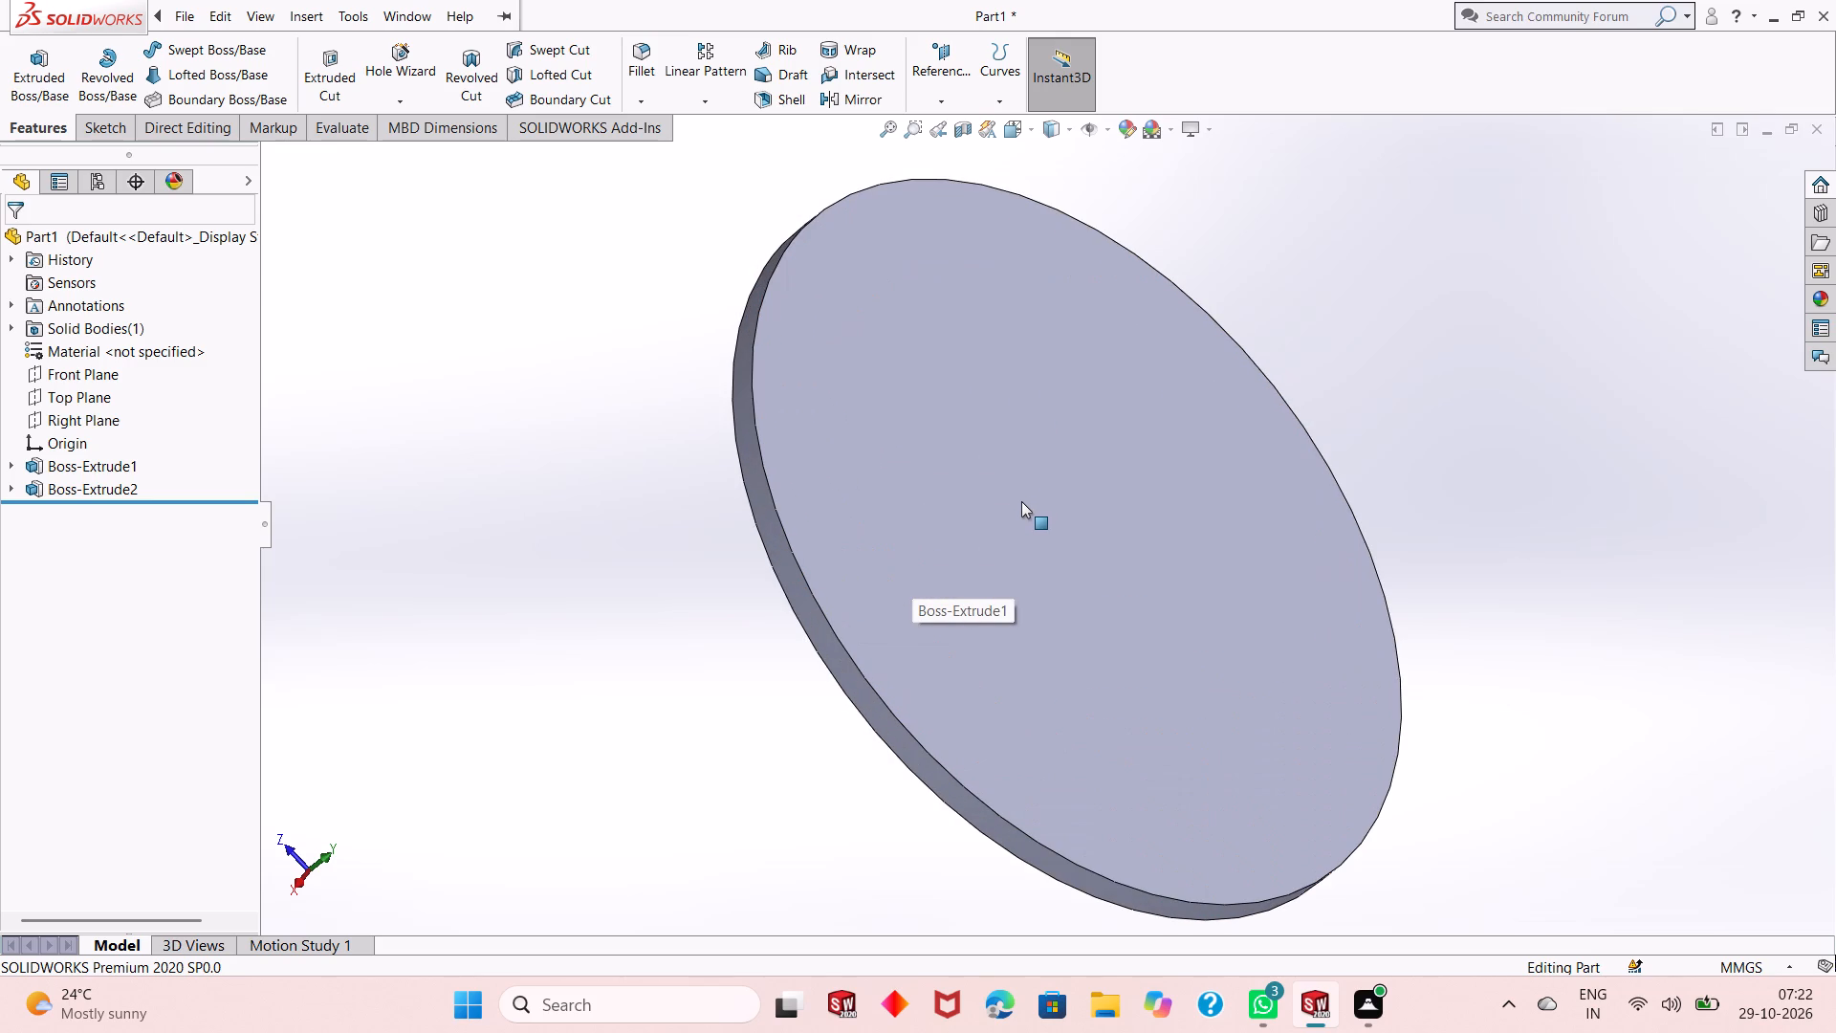
scroll(1021, 501, up, 1)
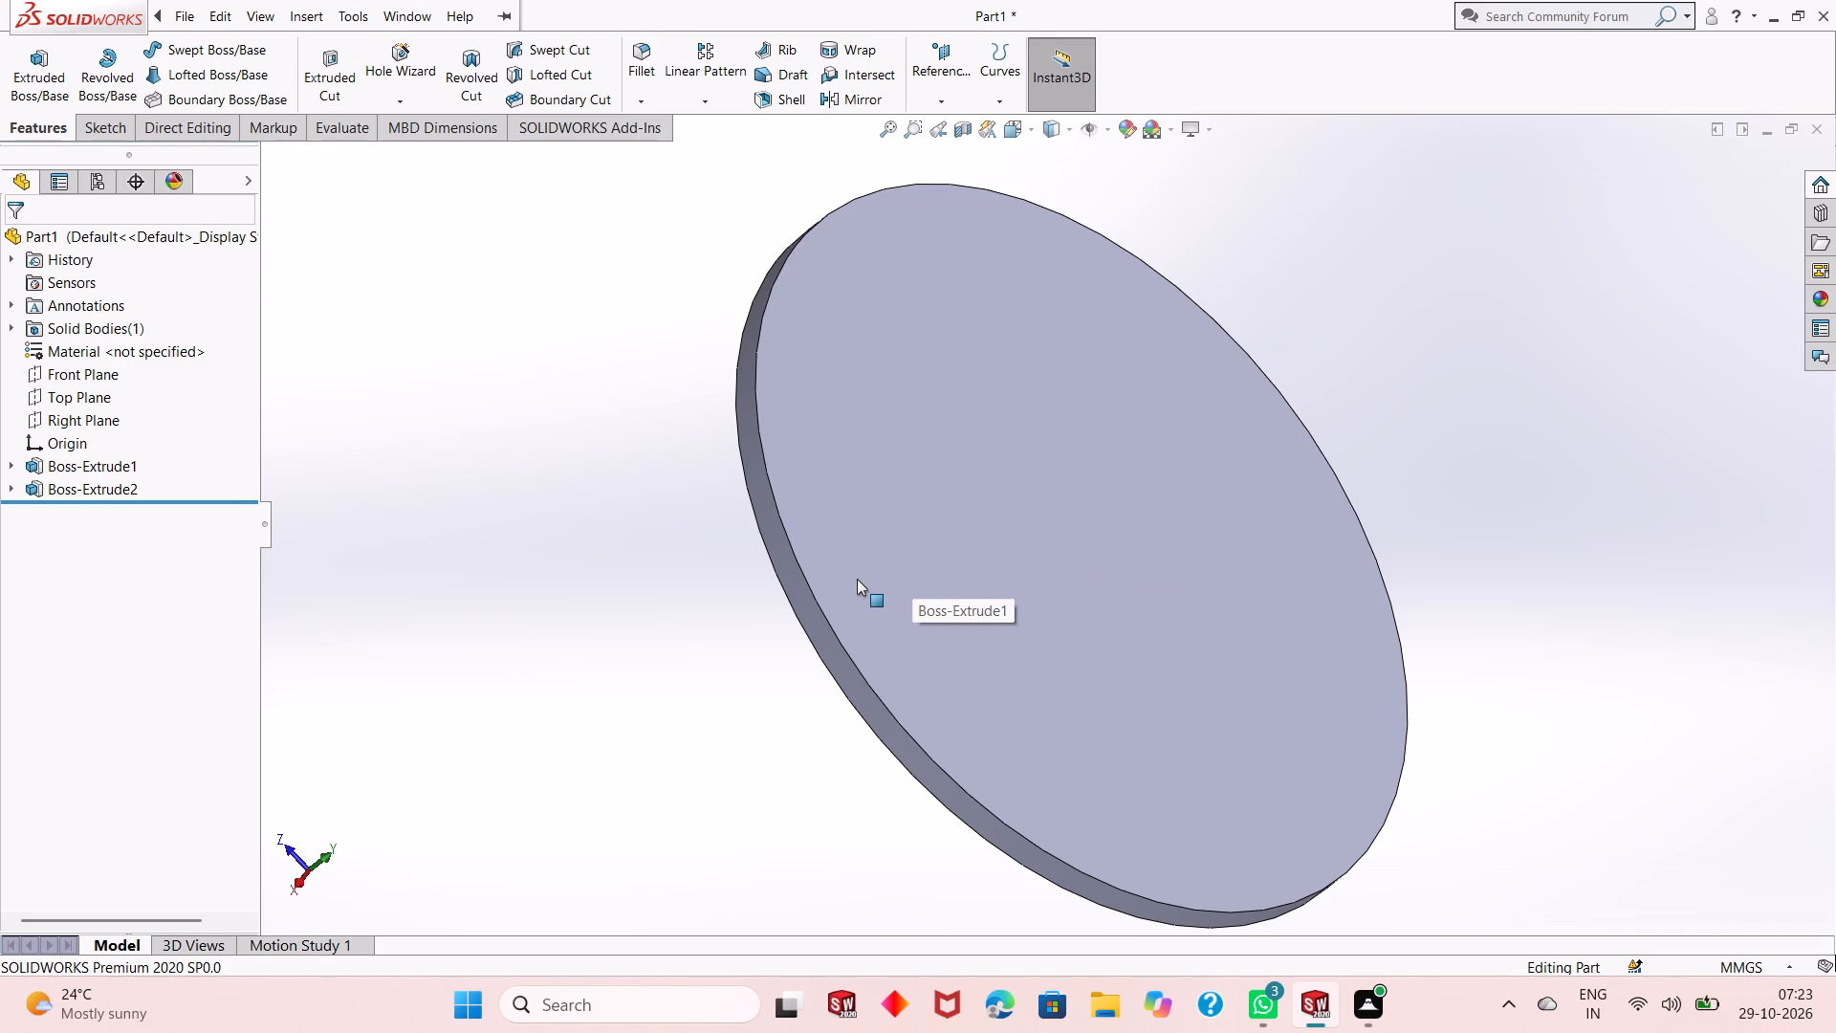
click(1161, 575)
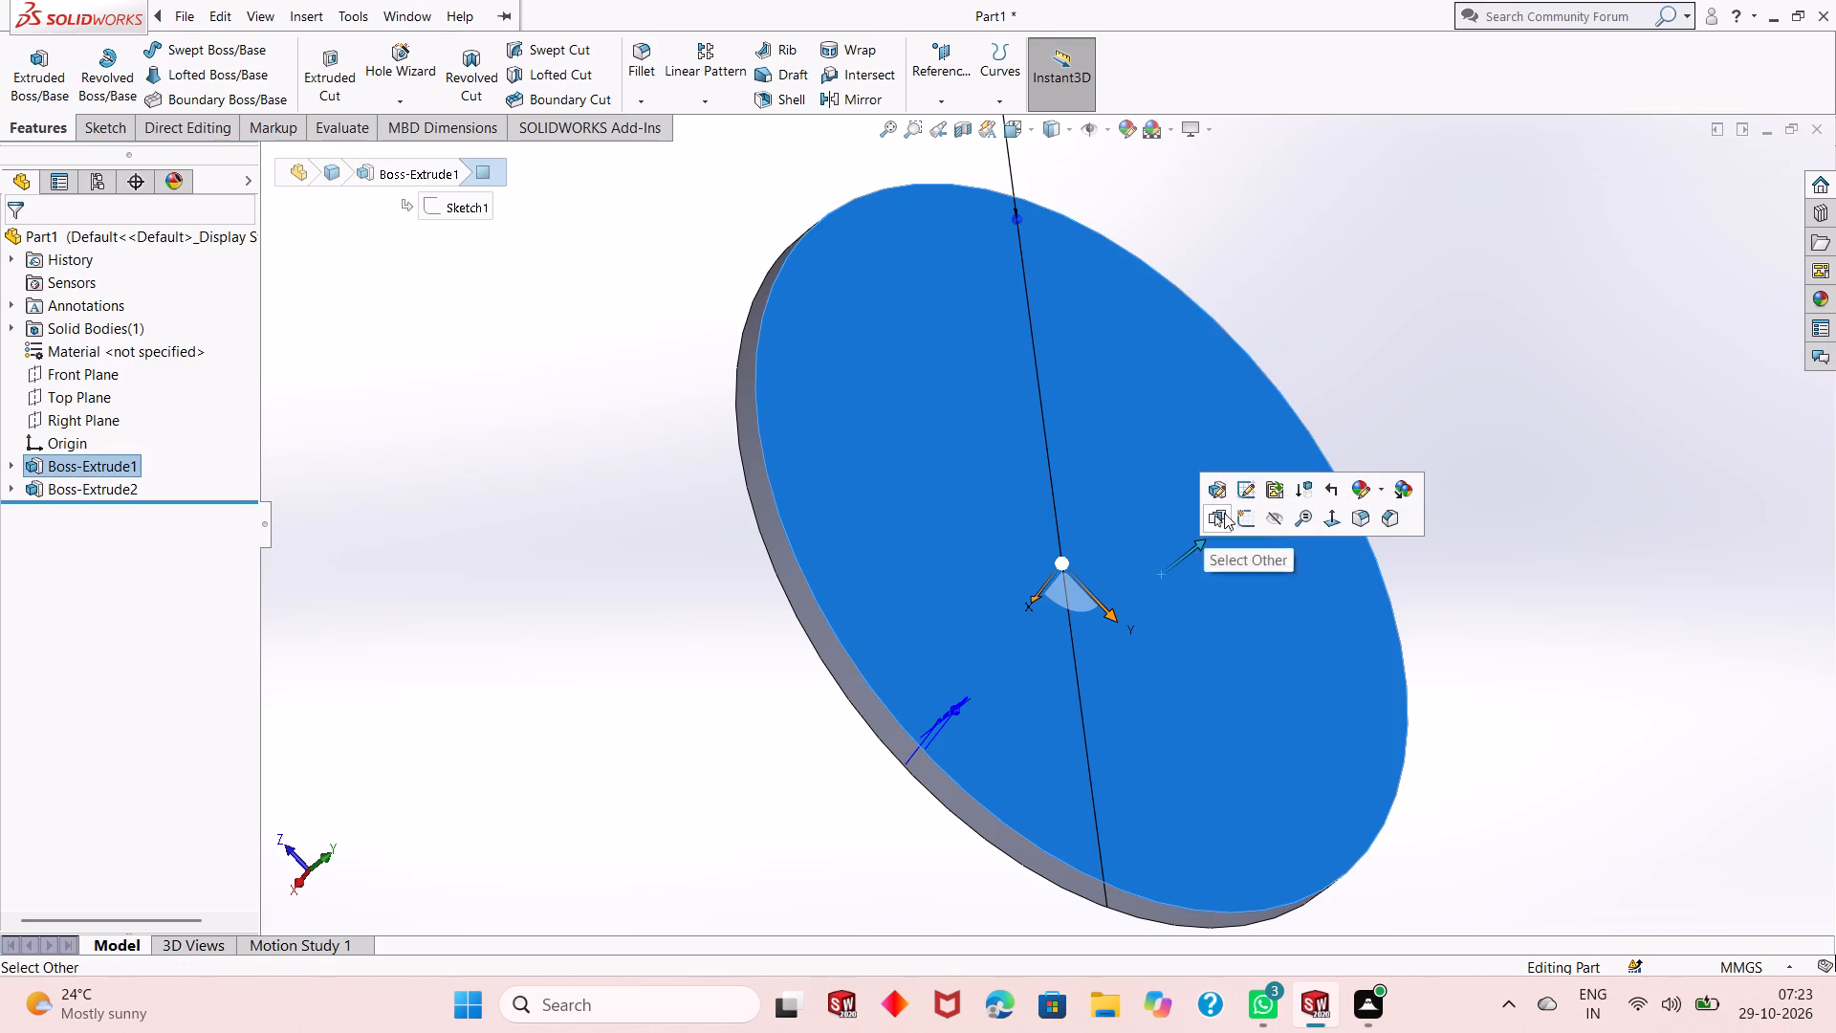
click(1238, 524)
click(1351, 407)
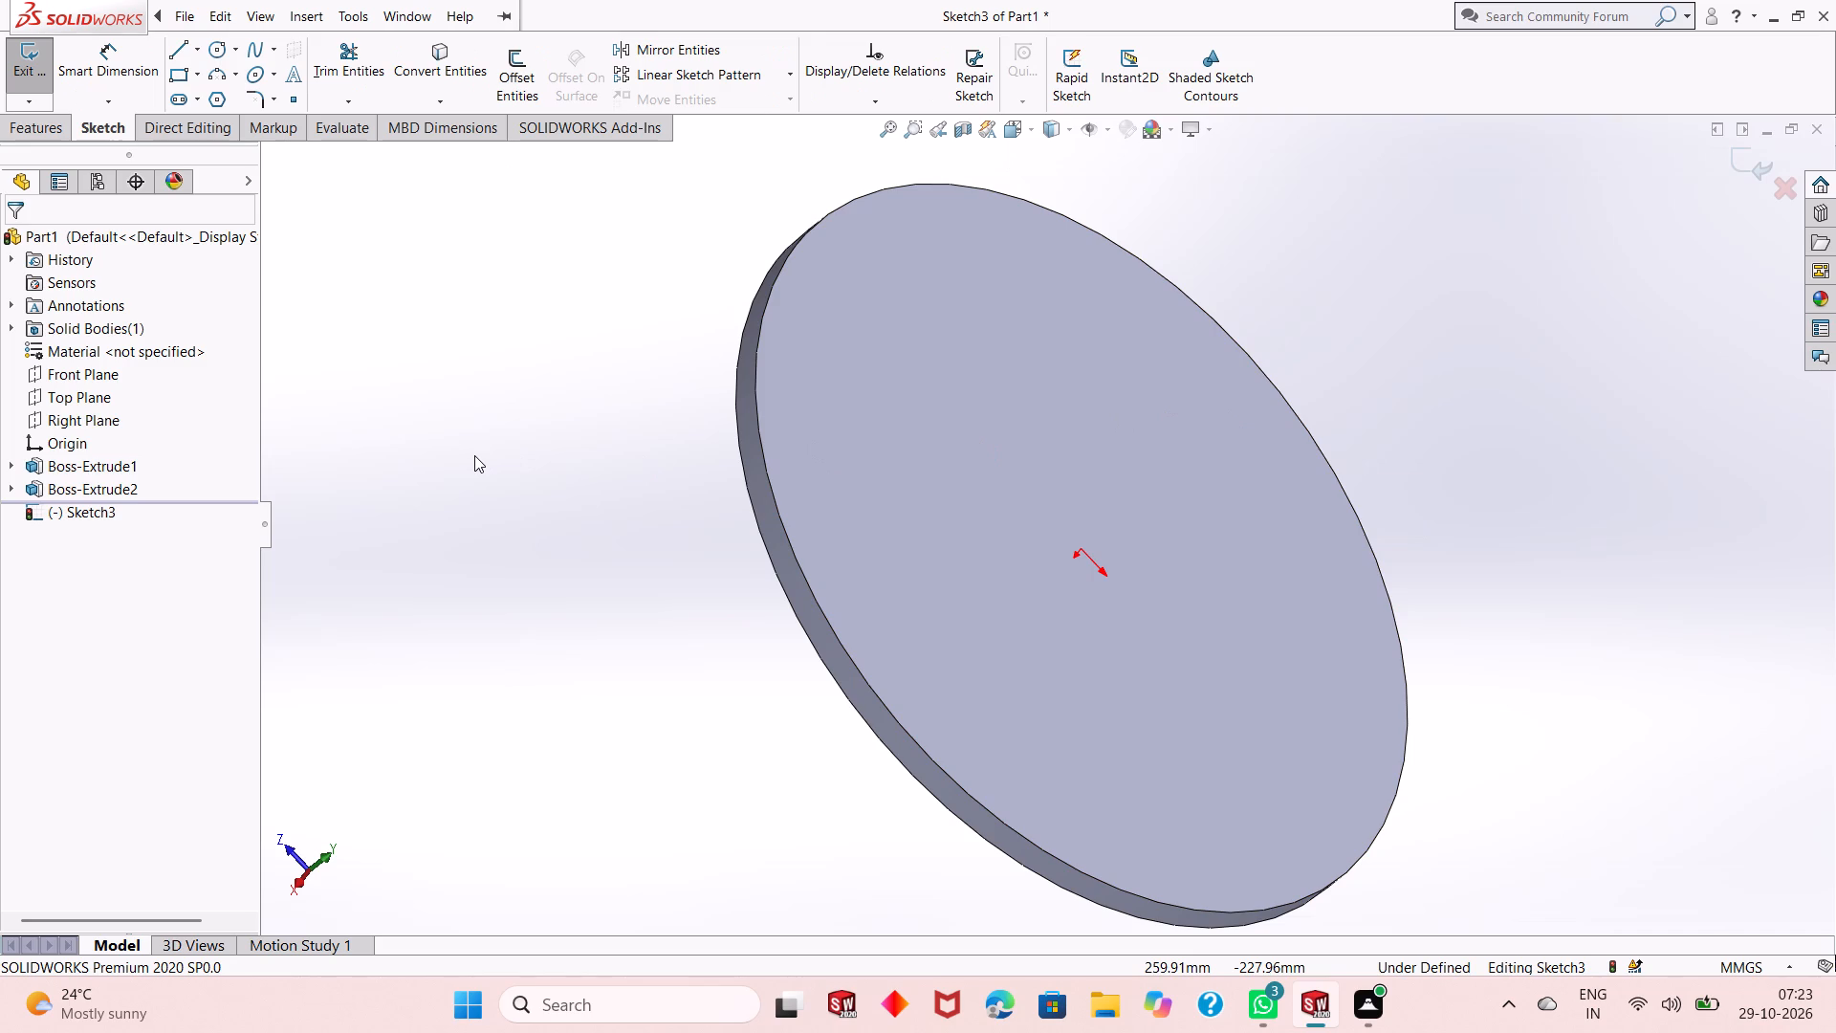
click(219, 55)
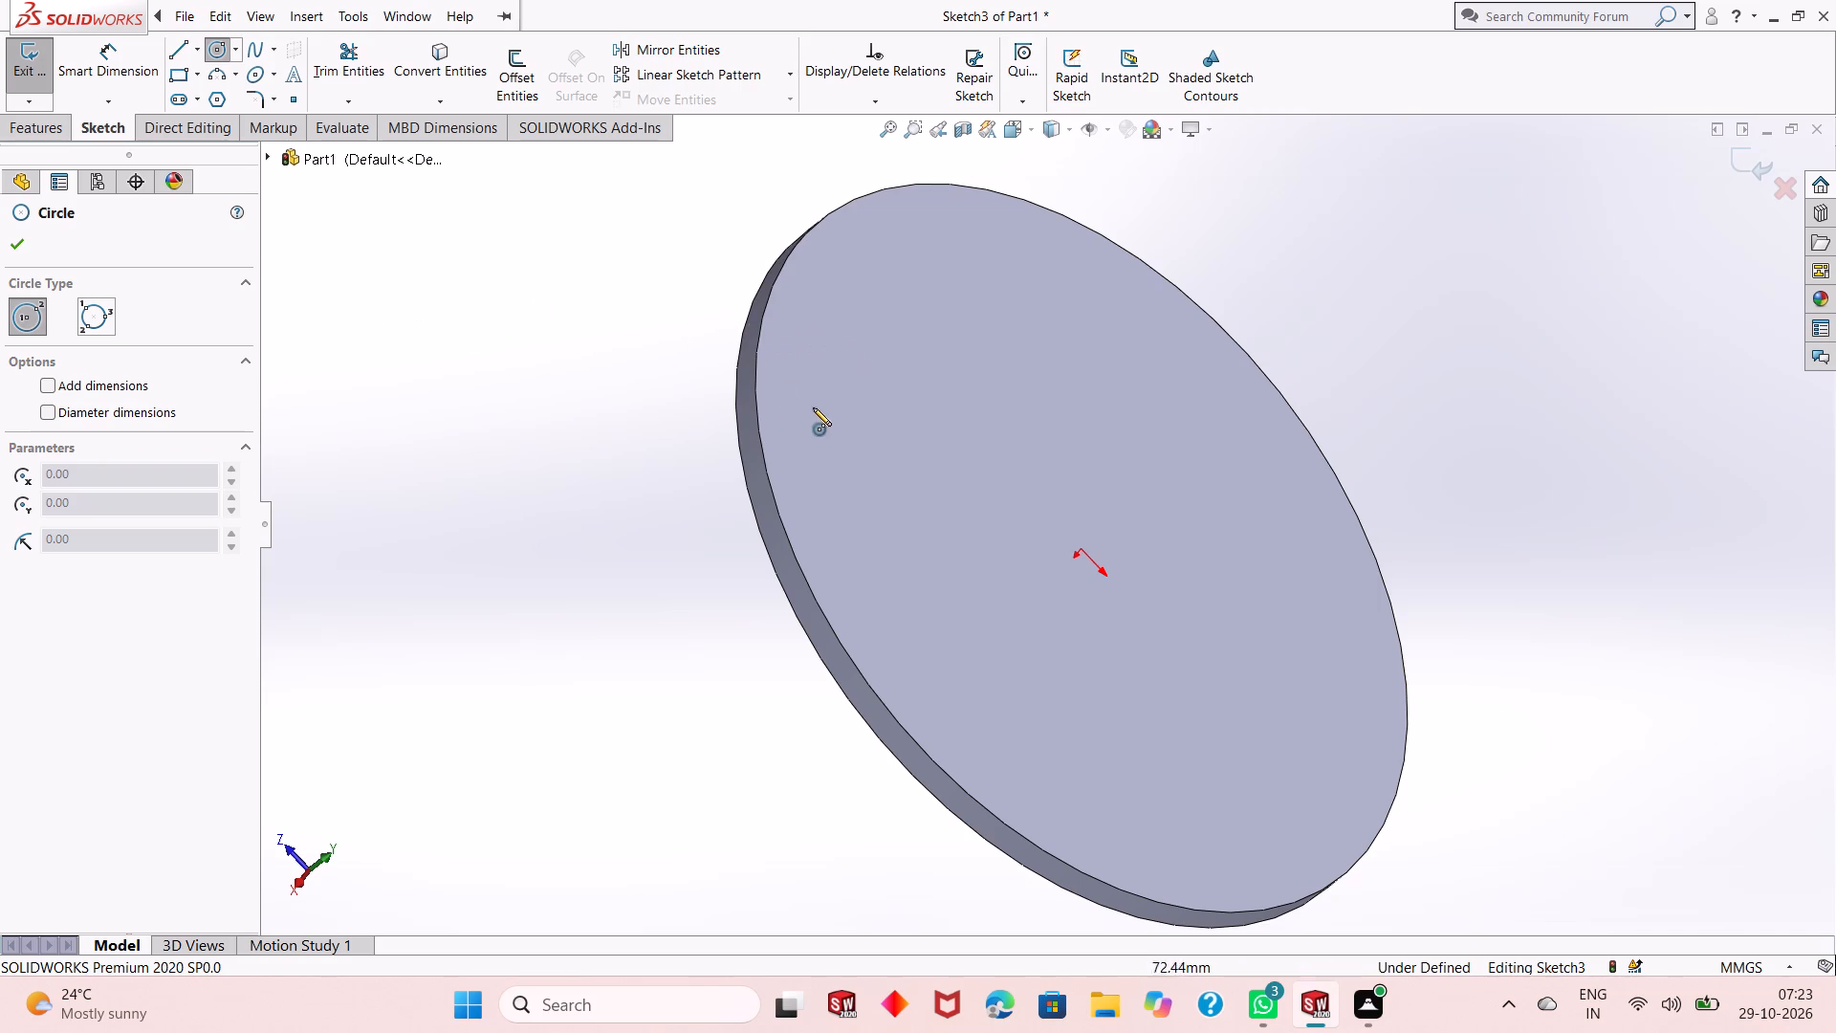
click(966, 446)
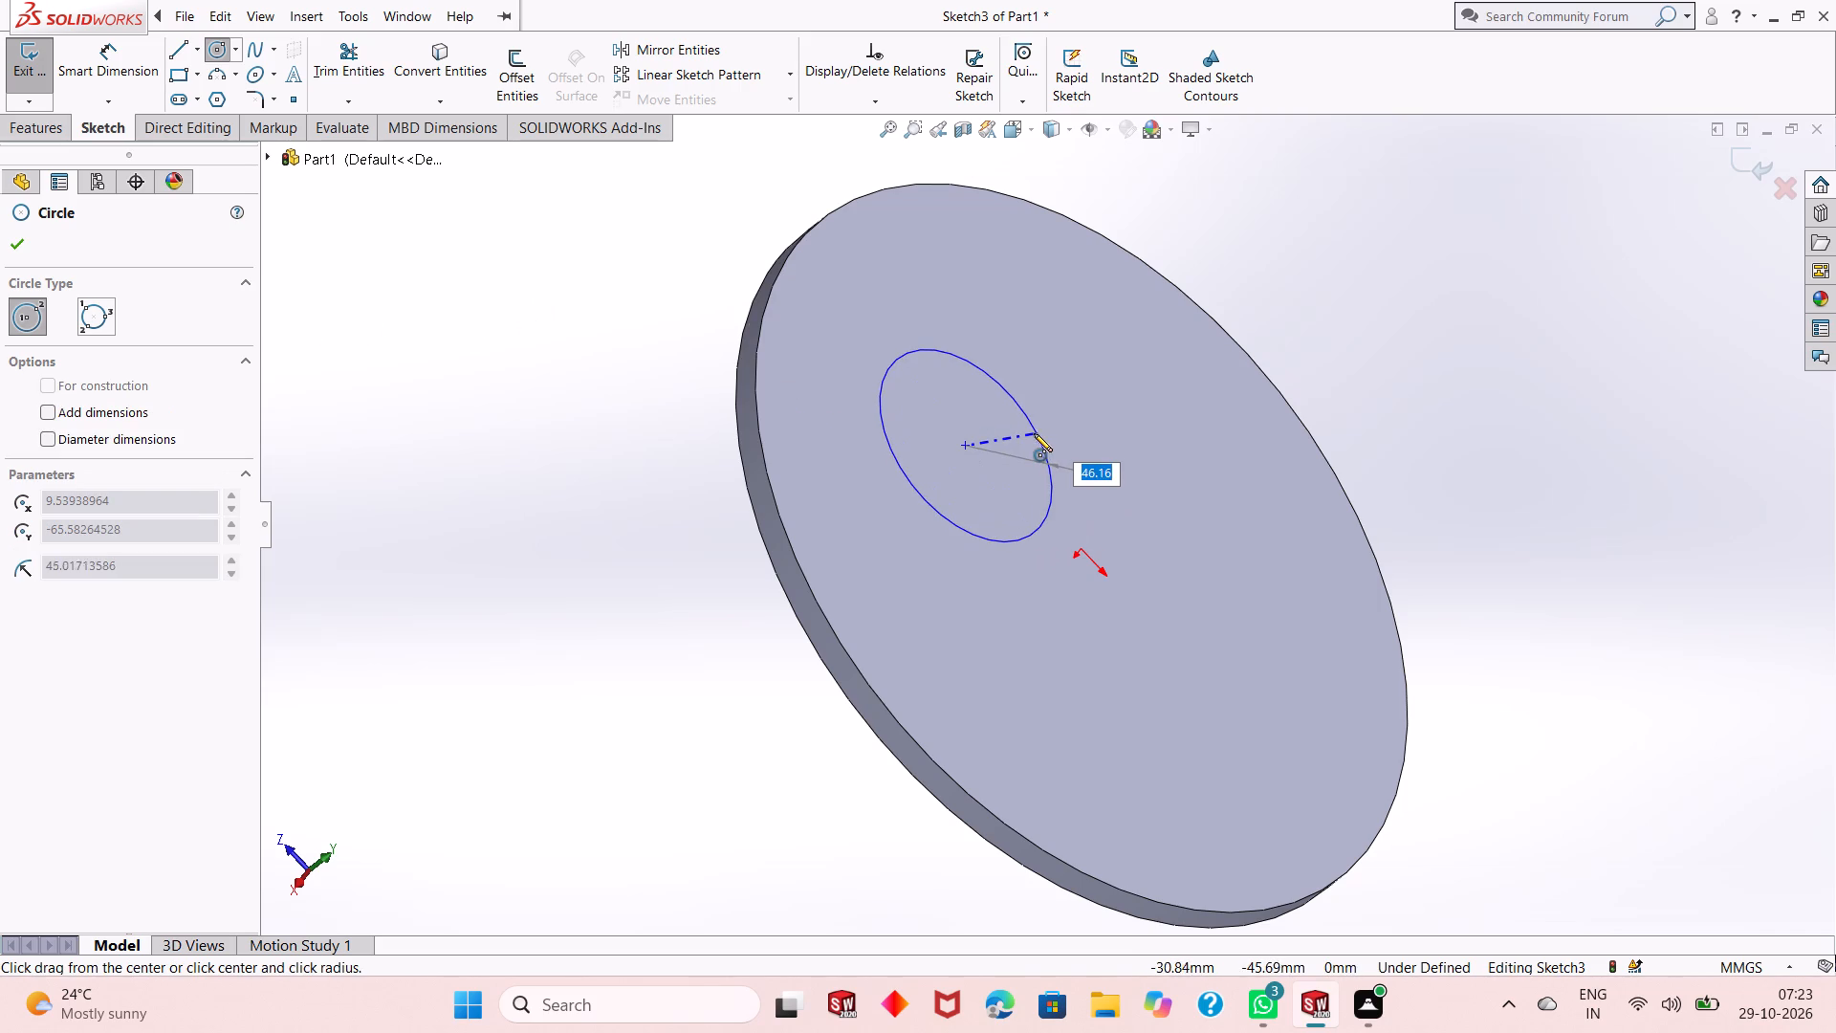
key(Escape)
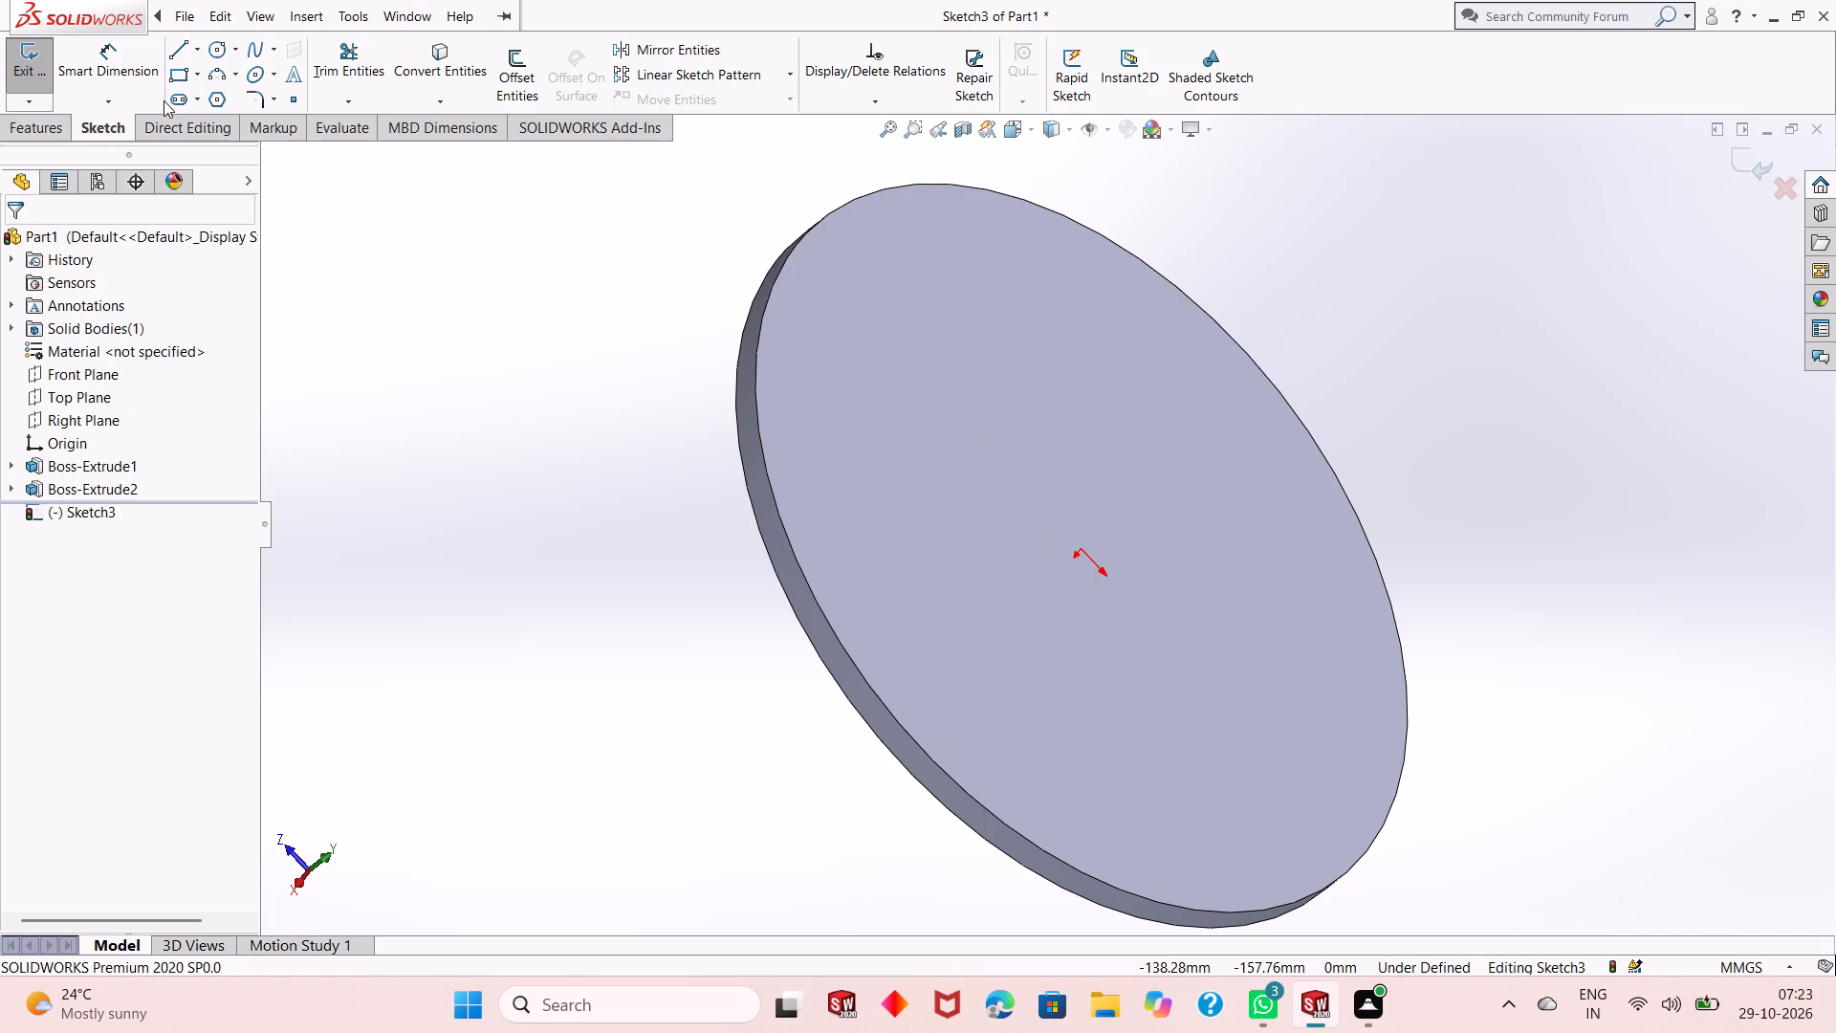
Sketch a circle of about 124 mm radius centred on the origin of the disc's plain face.
click(215, 43)
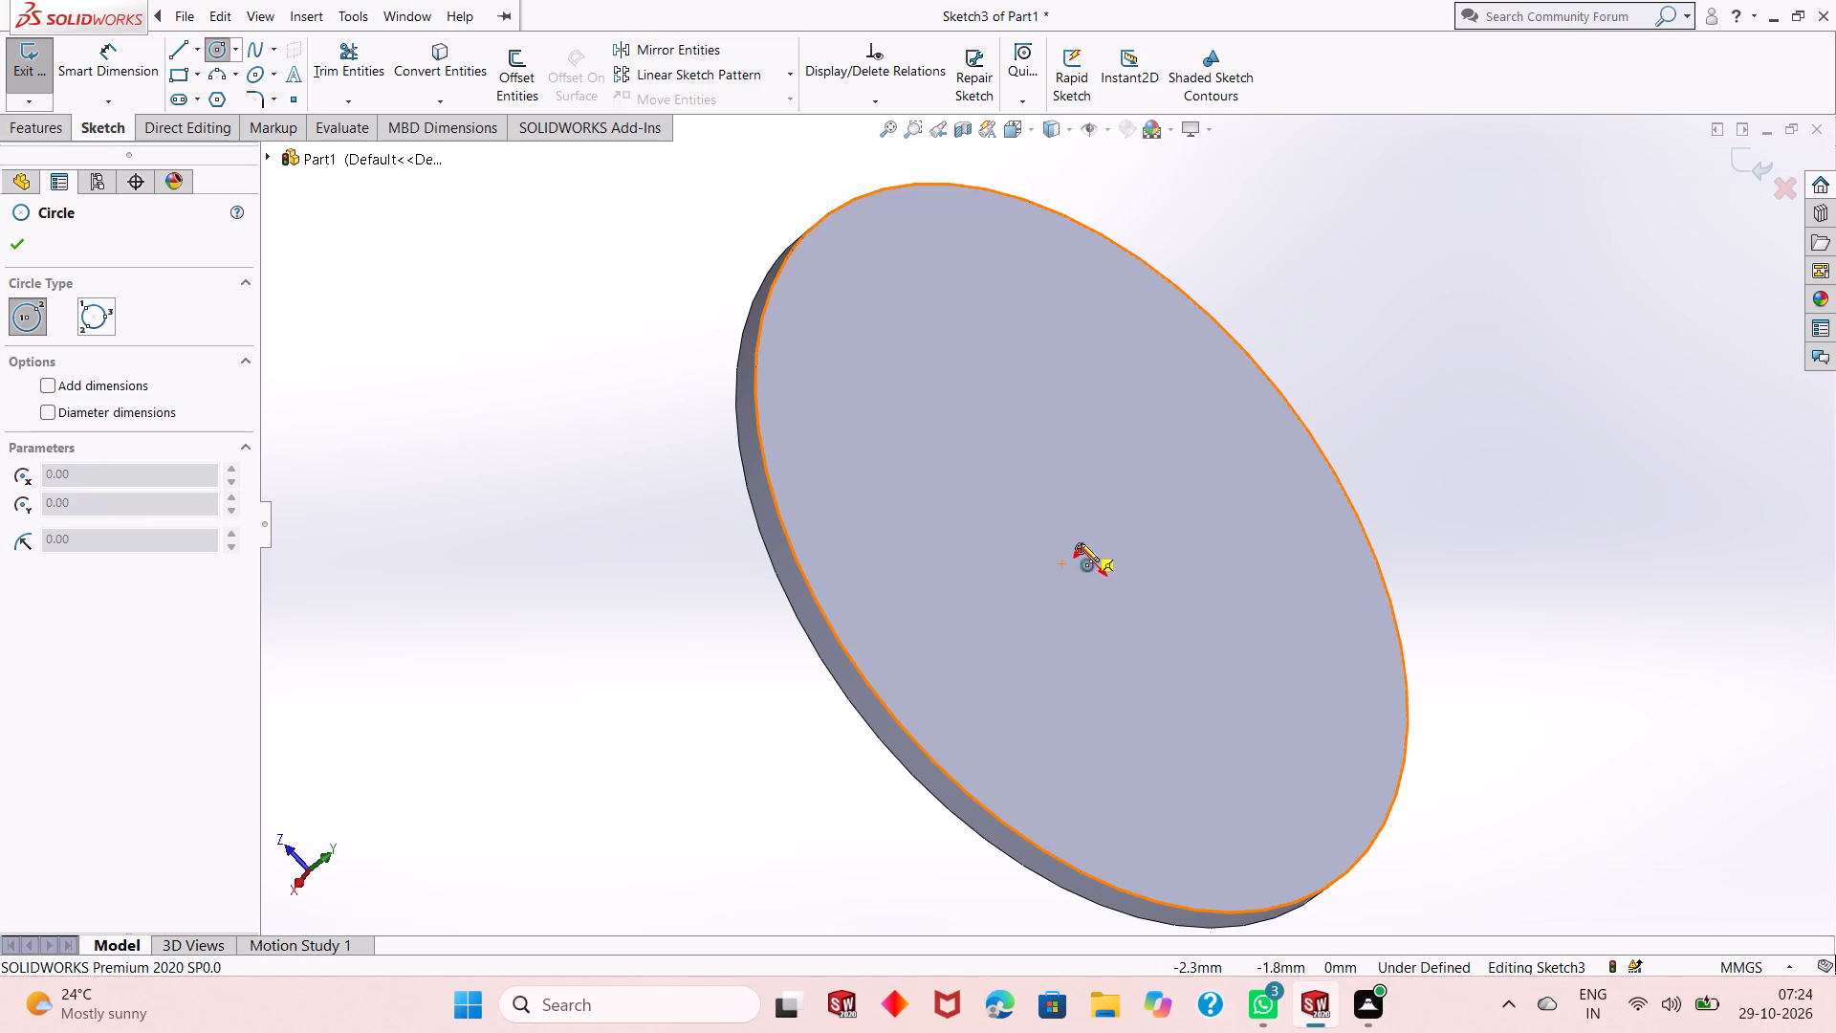
click(1082, 543)
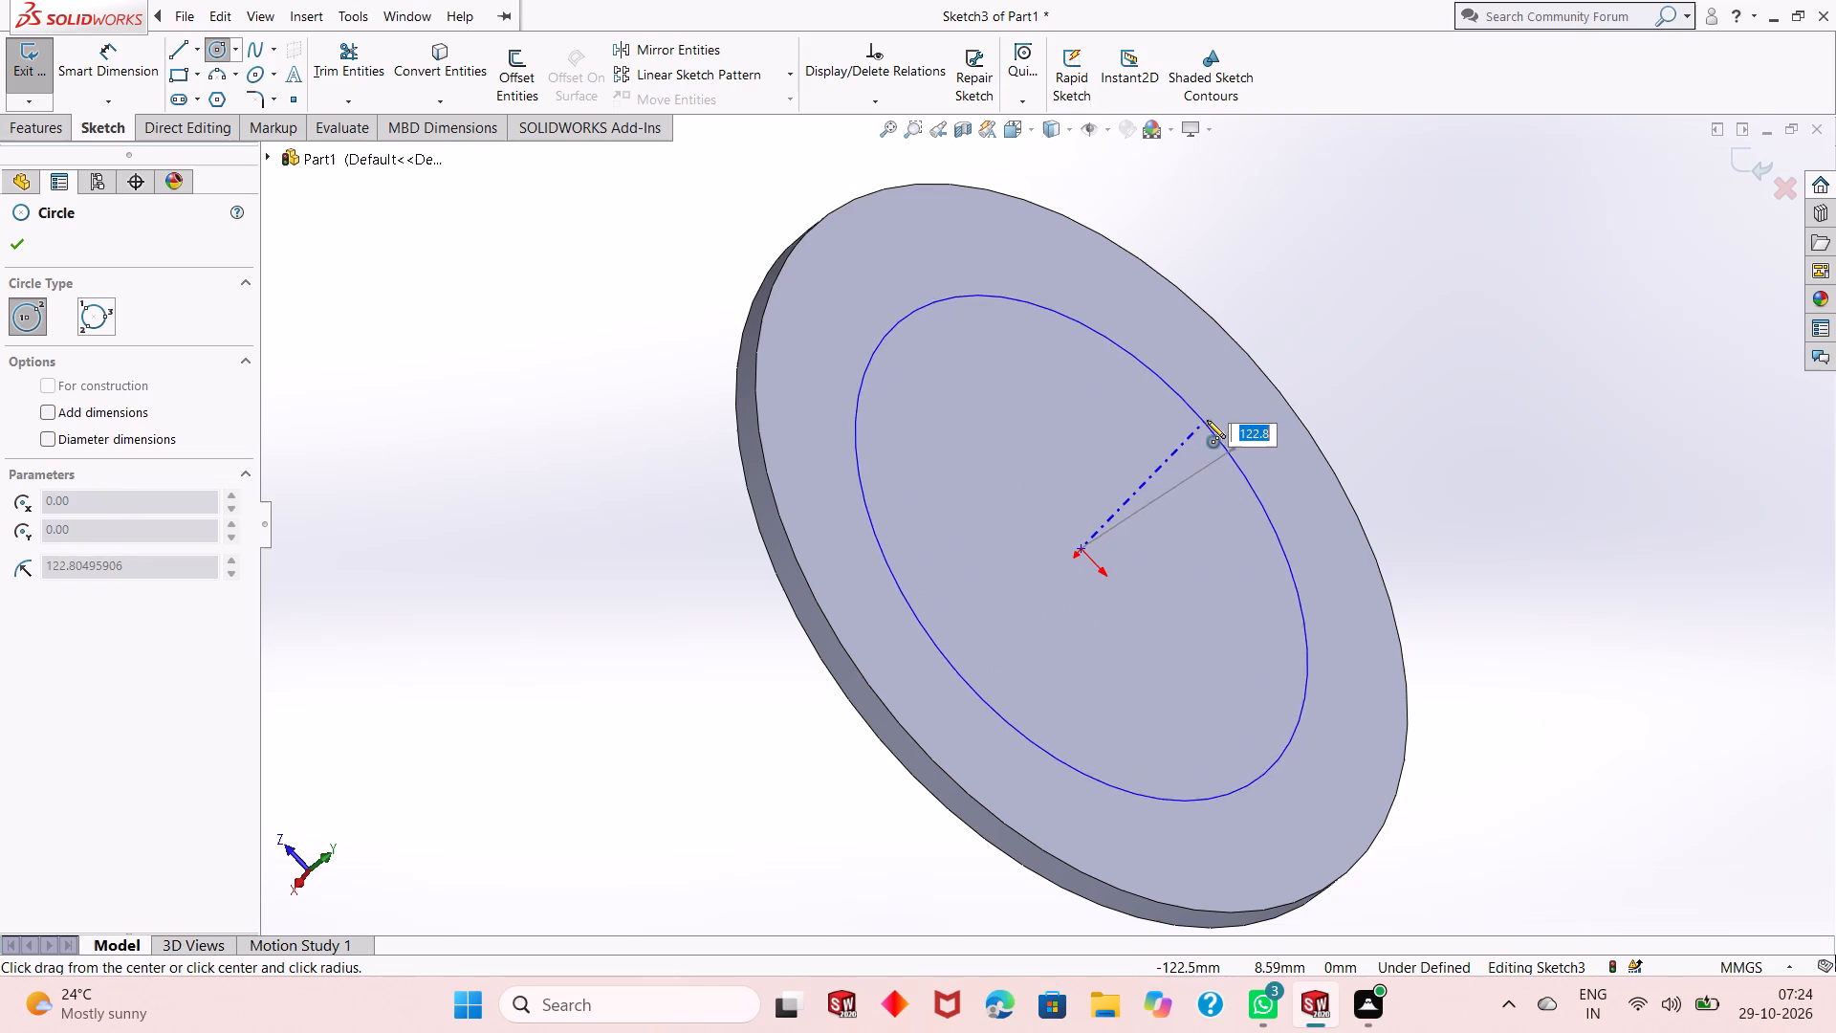
click(1207, 420)
right_click(509, 441)
click(560, 451)
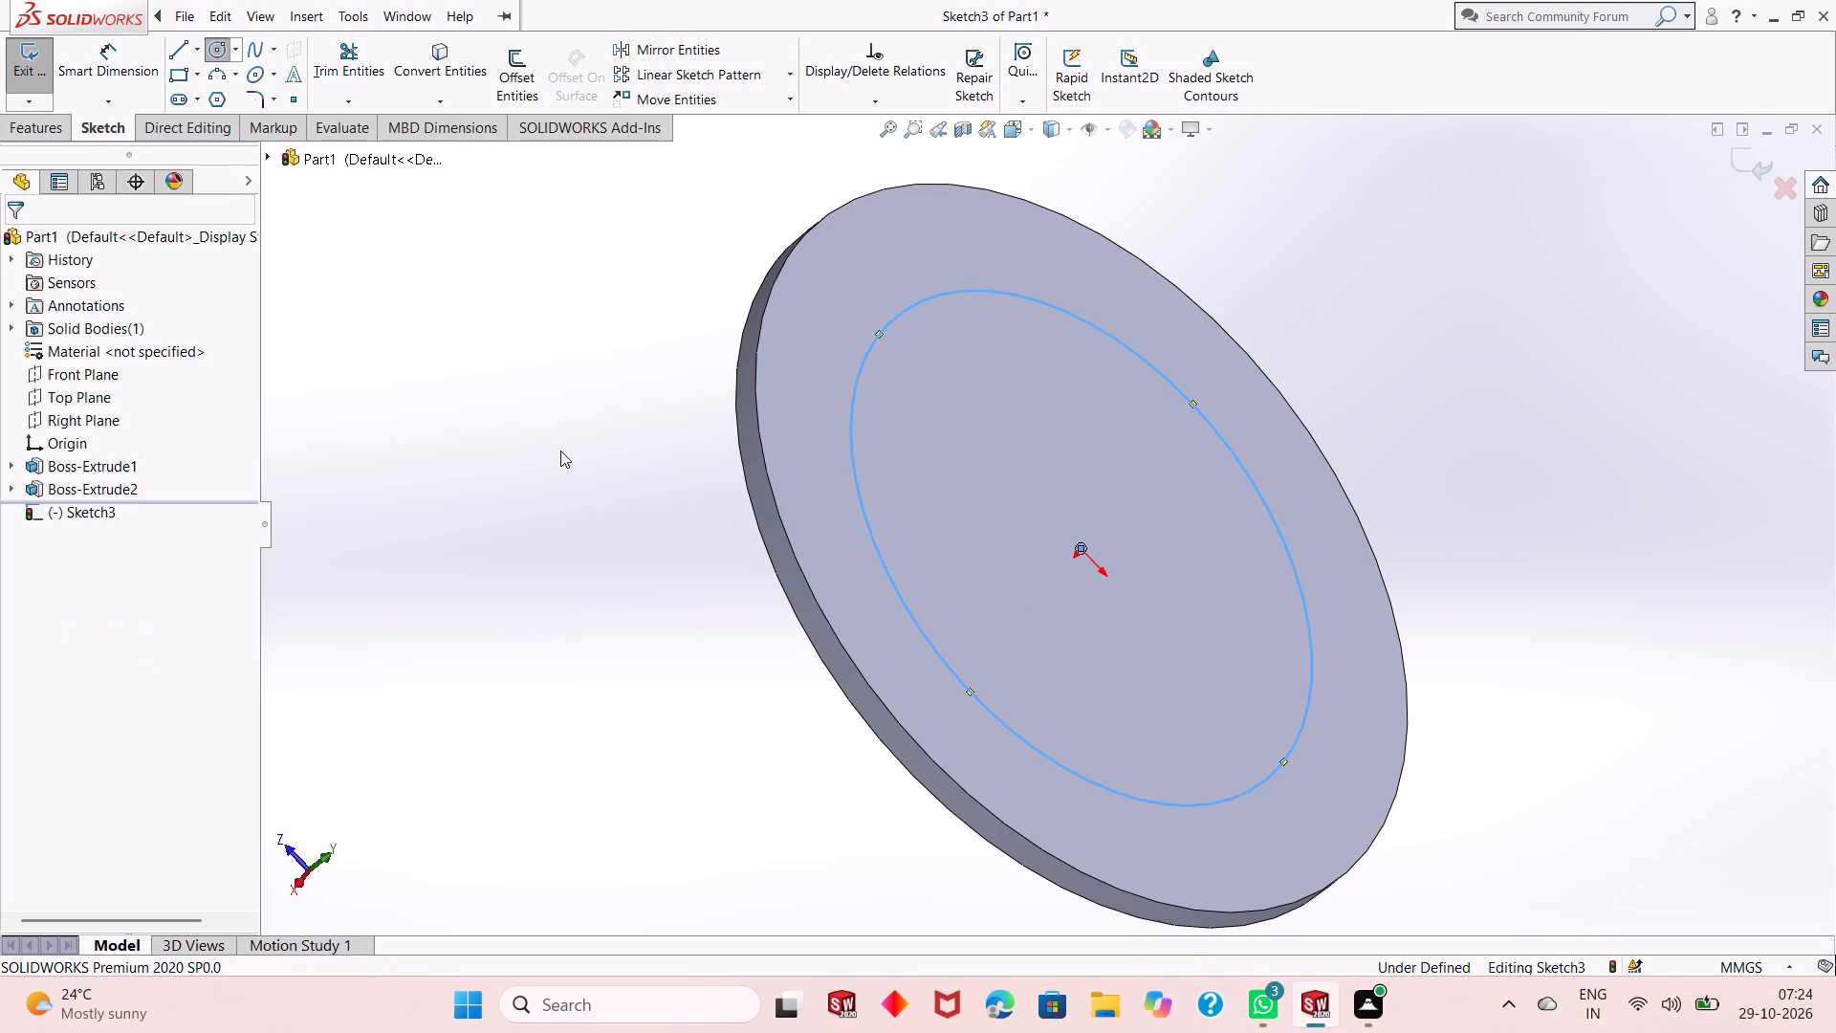
Dimension the new circle's diameter as 220 mm.
click(98, 70)
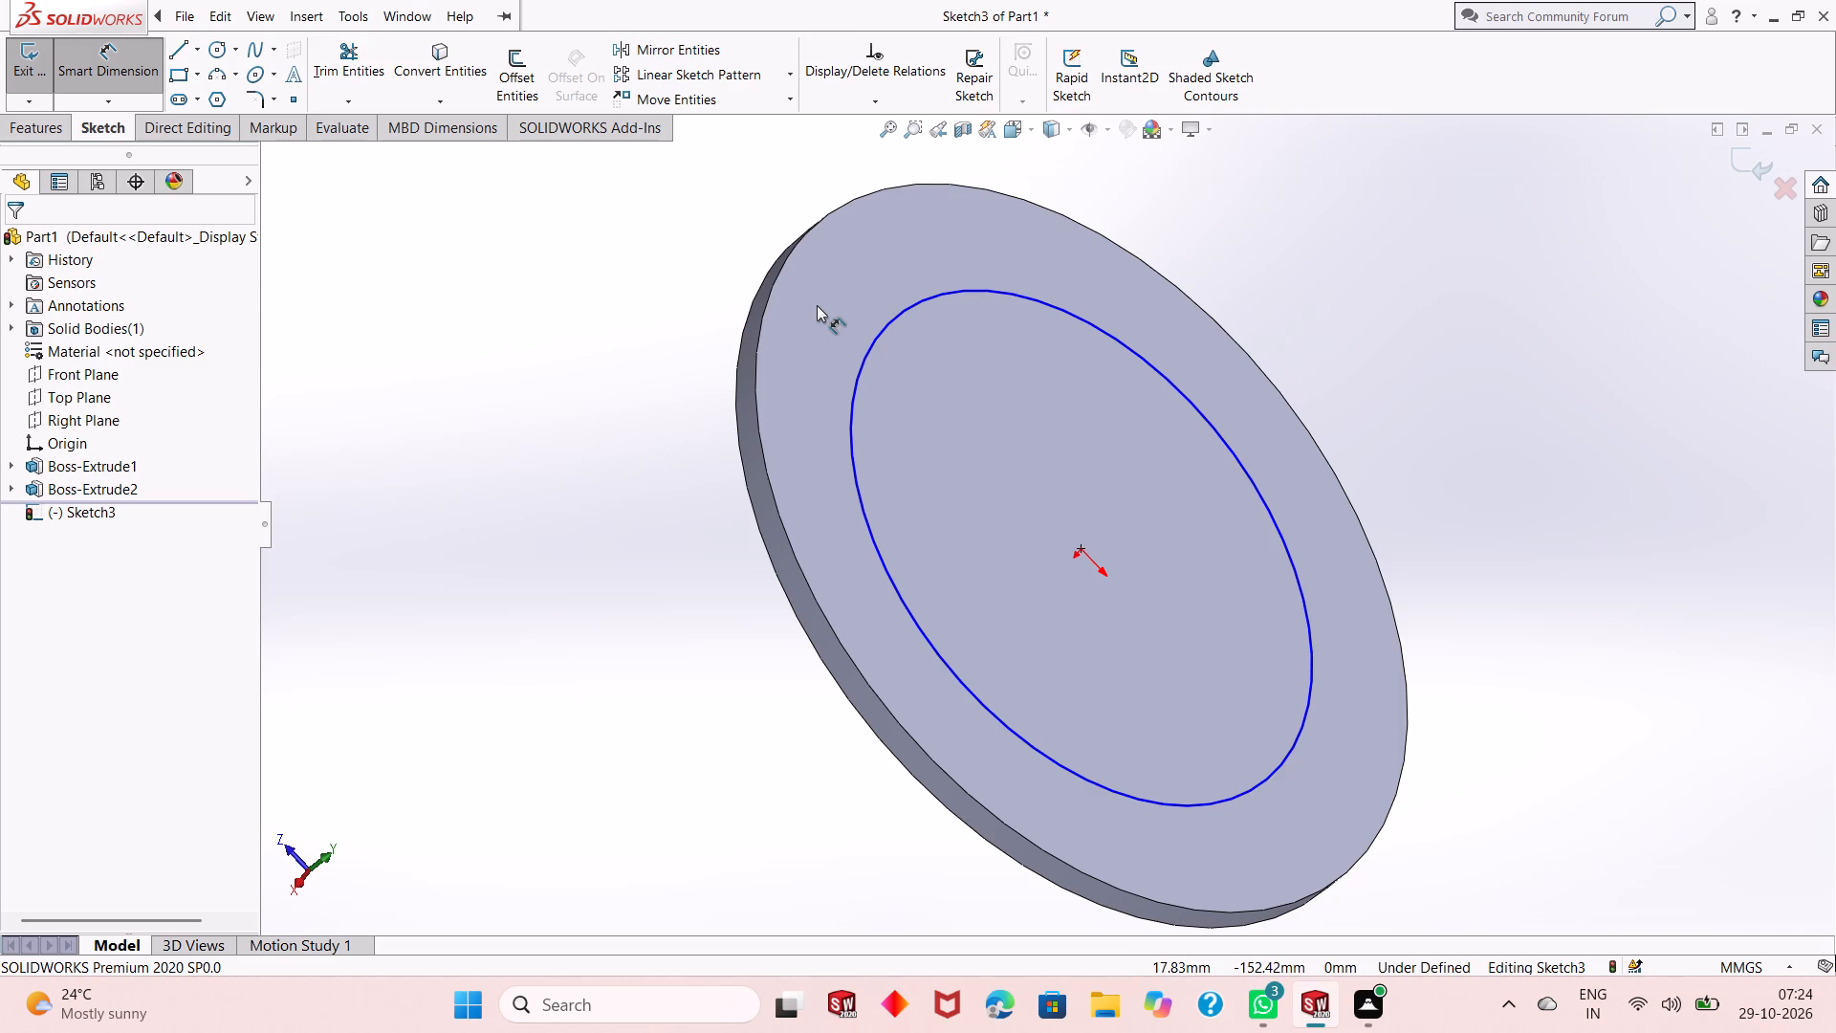
click(859, 503)
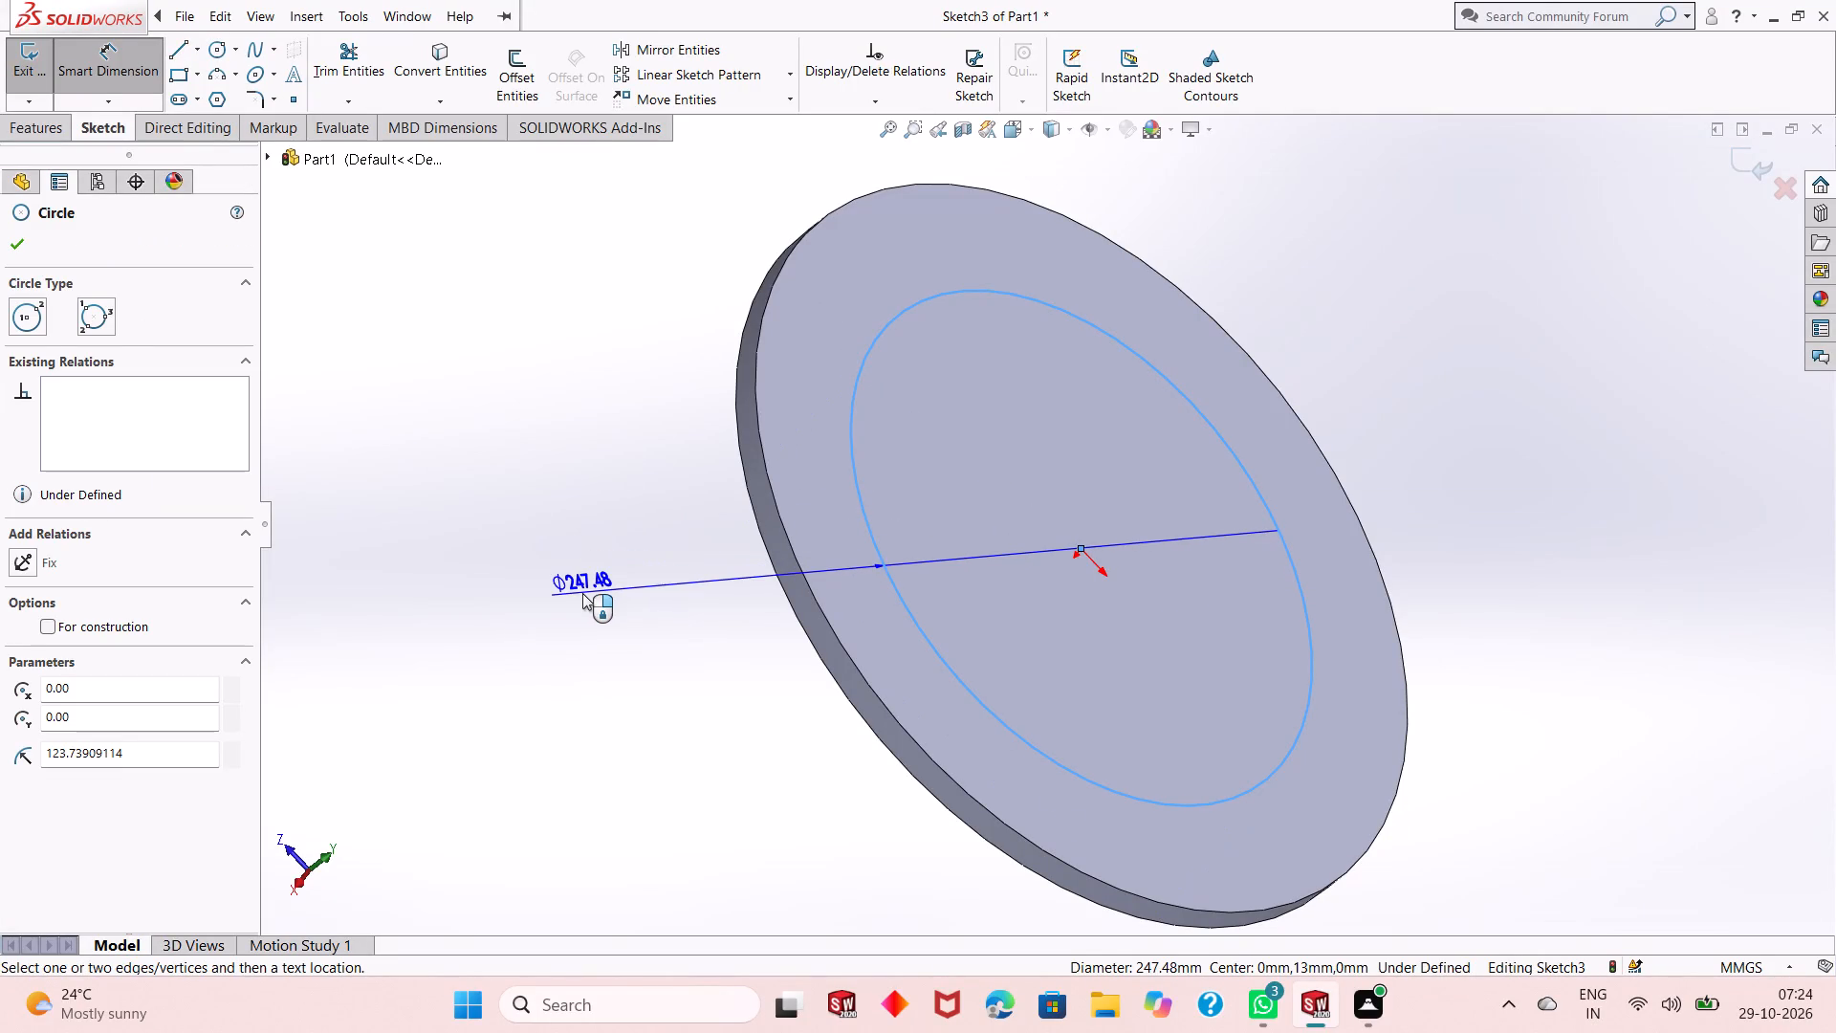
click(582, 593)
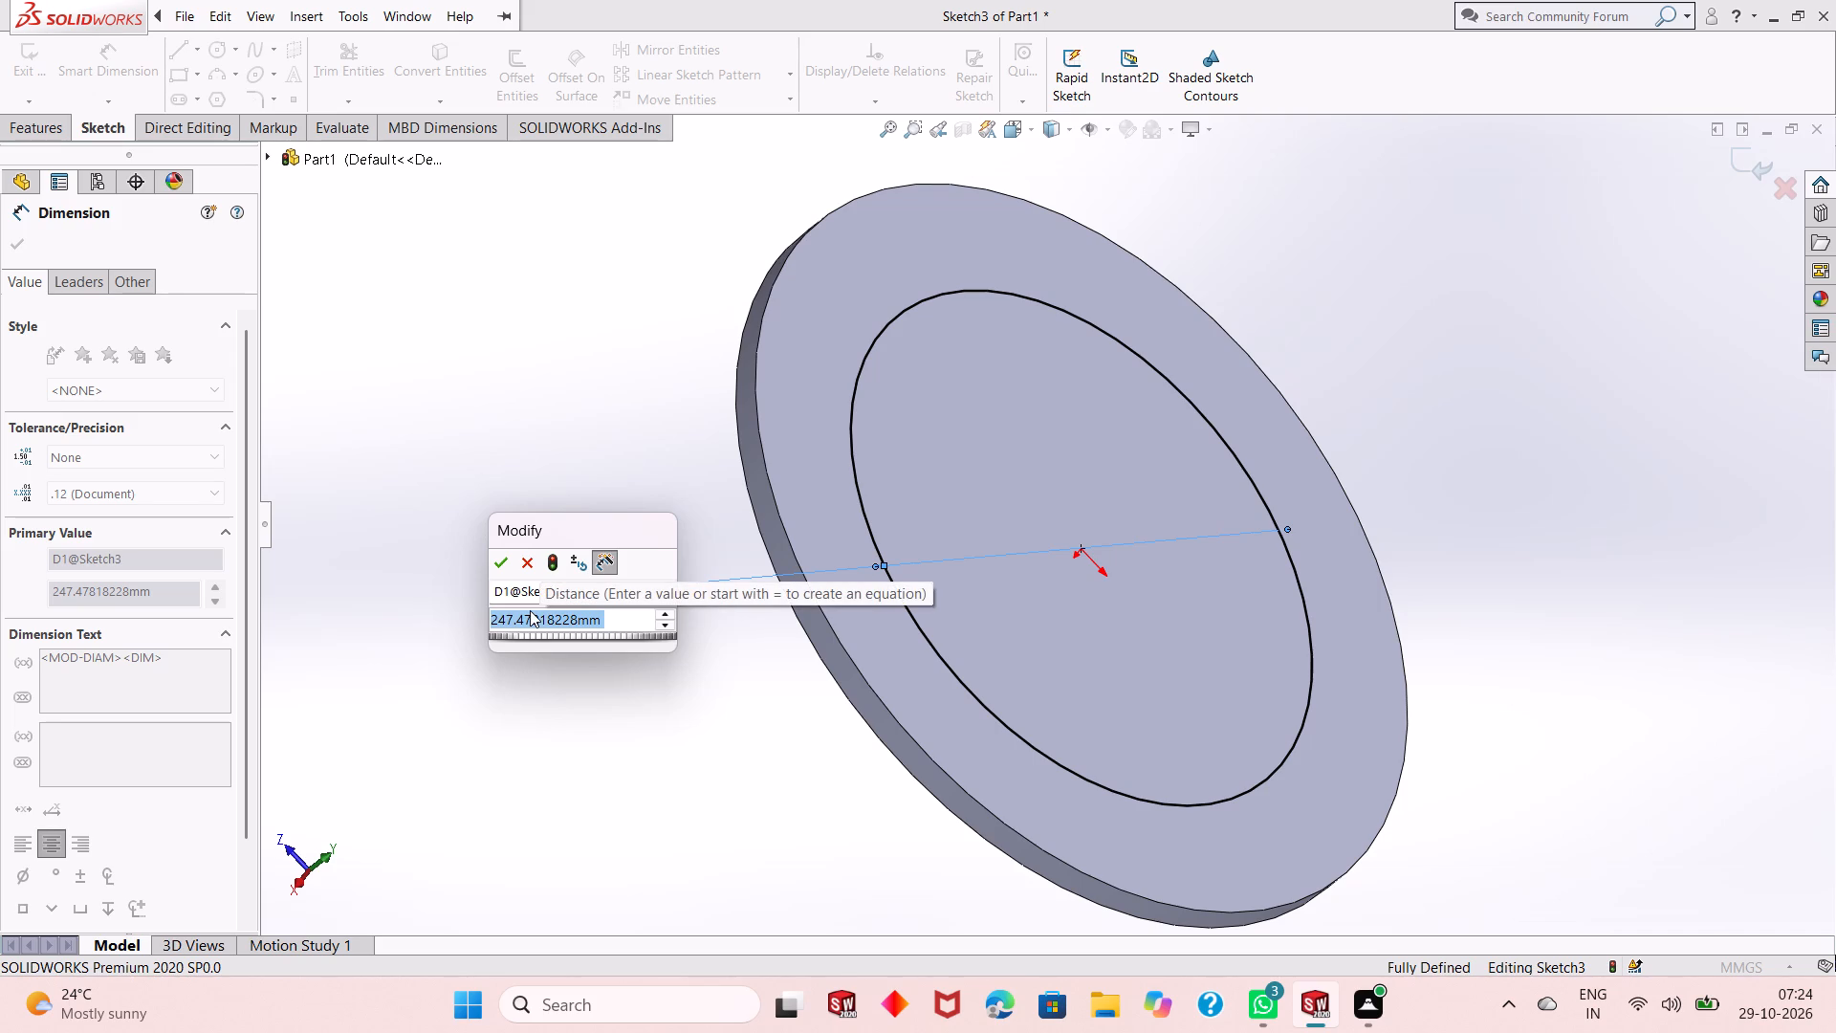
text(220)
key(Return)
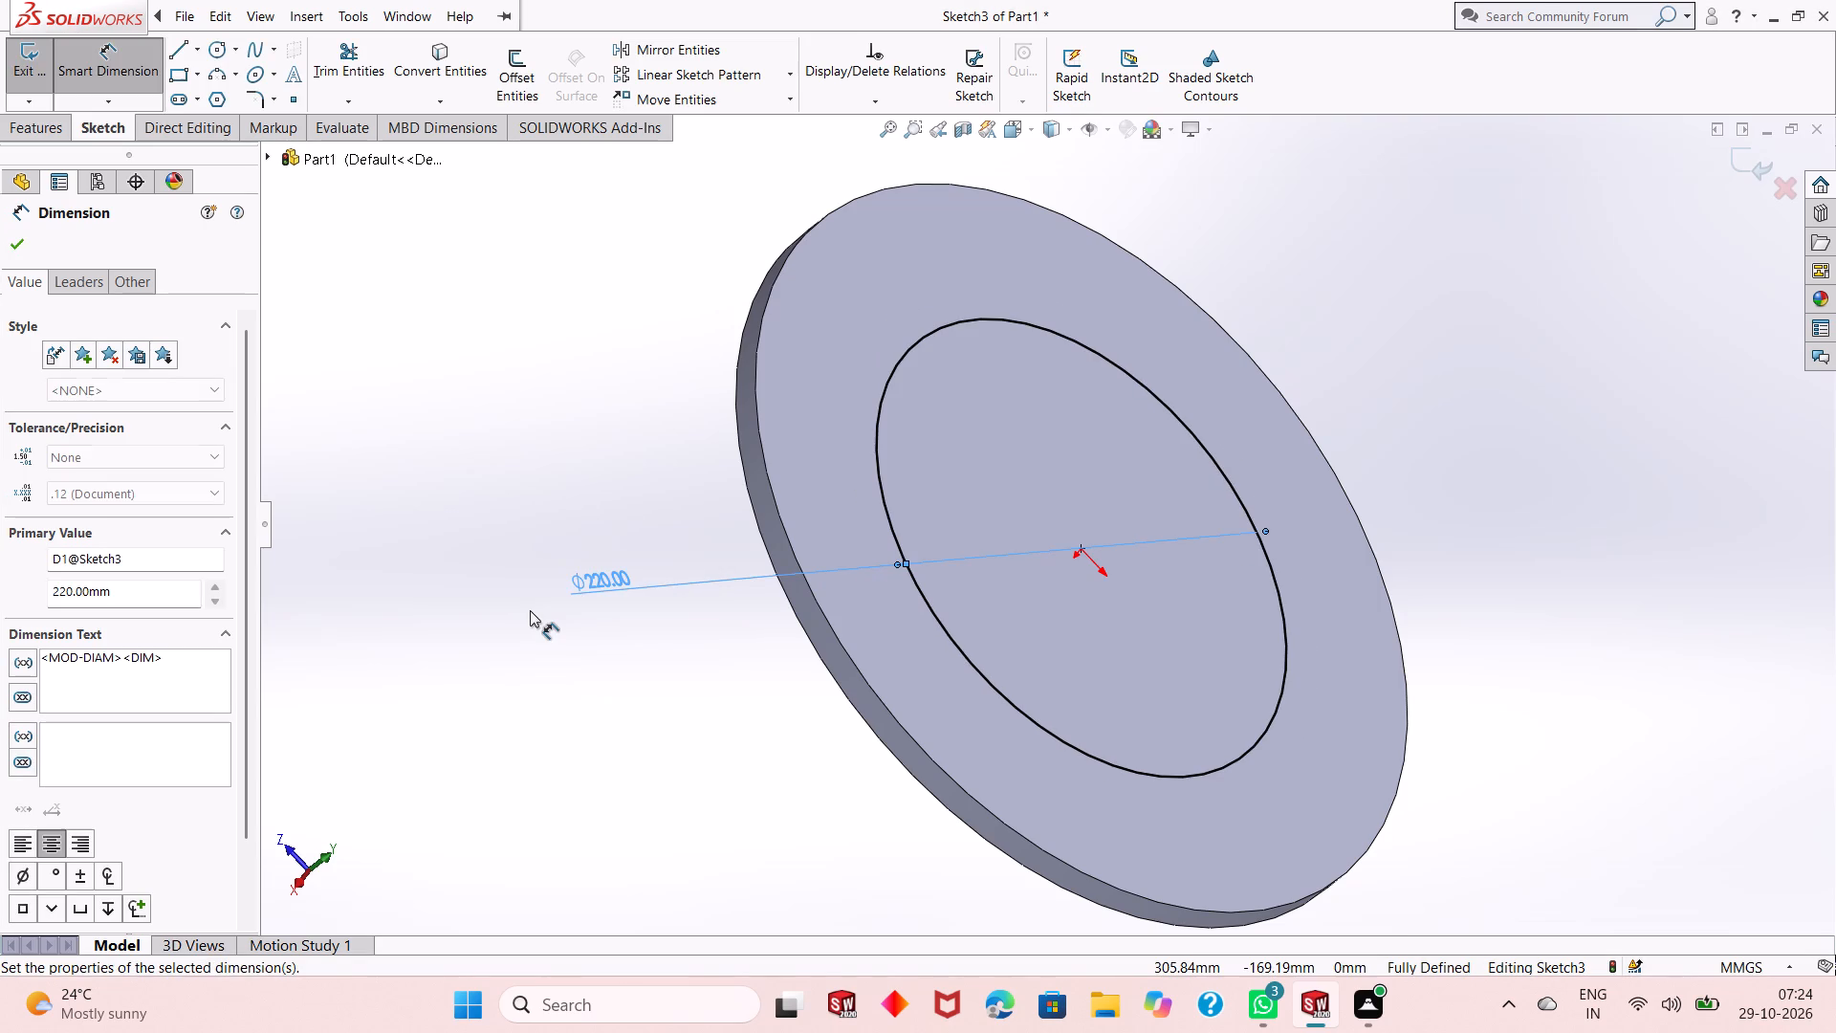
click(12, 251)
Extrude the new 220 mm circle as a blind boss 13 mm deep from the sketch plane, merged with the disc.
scroll(798, 522, up, 1)
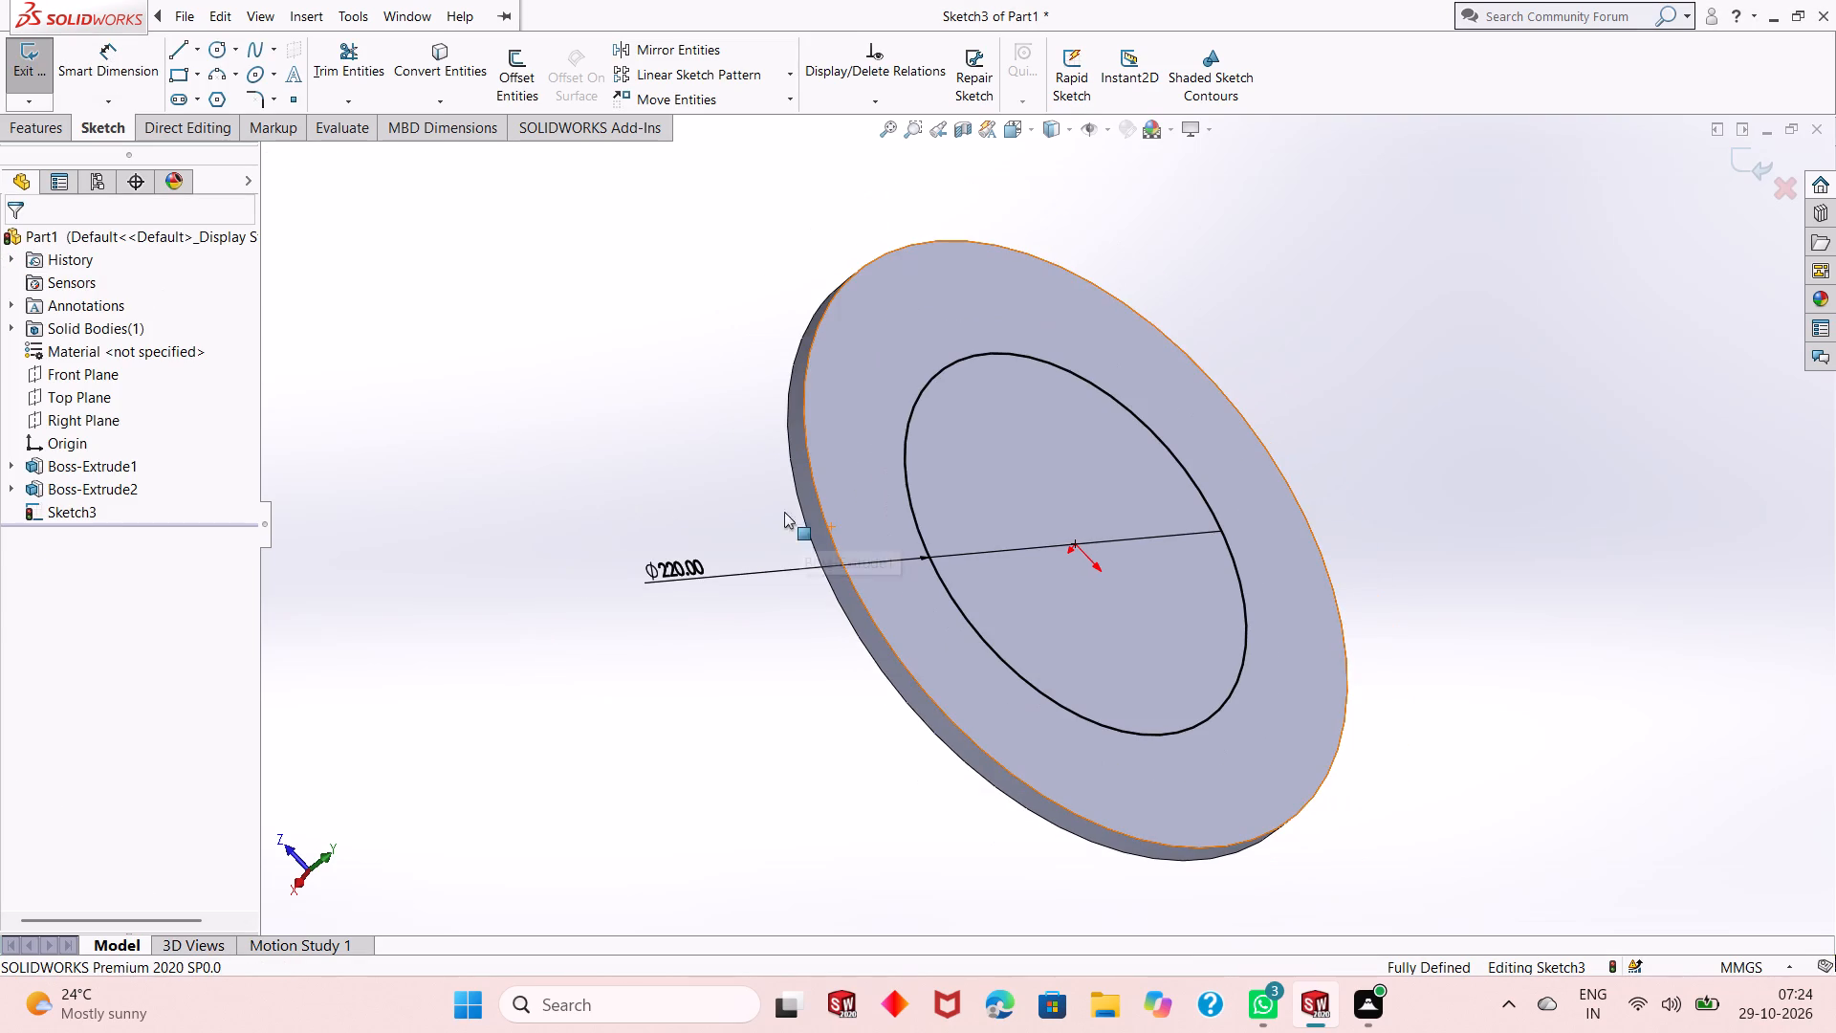
click(35, 128)
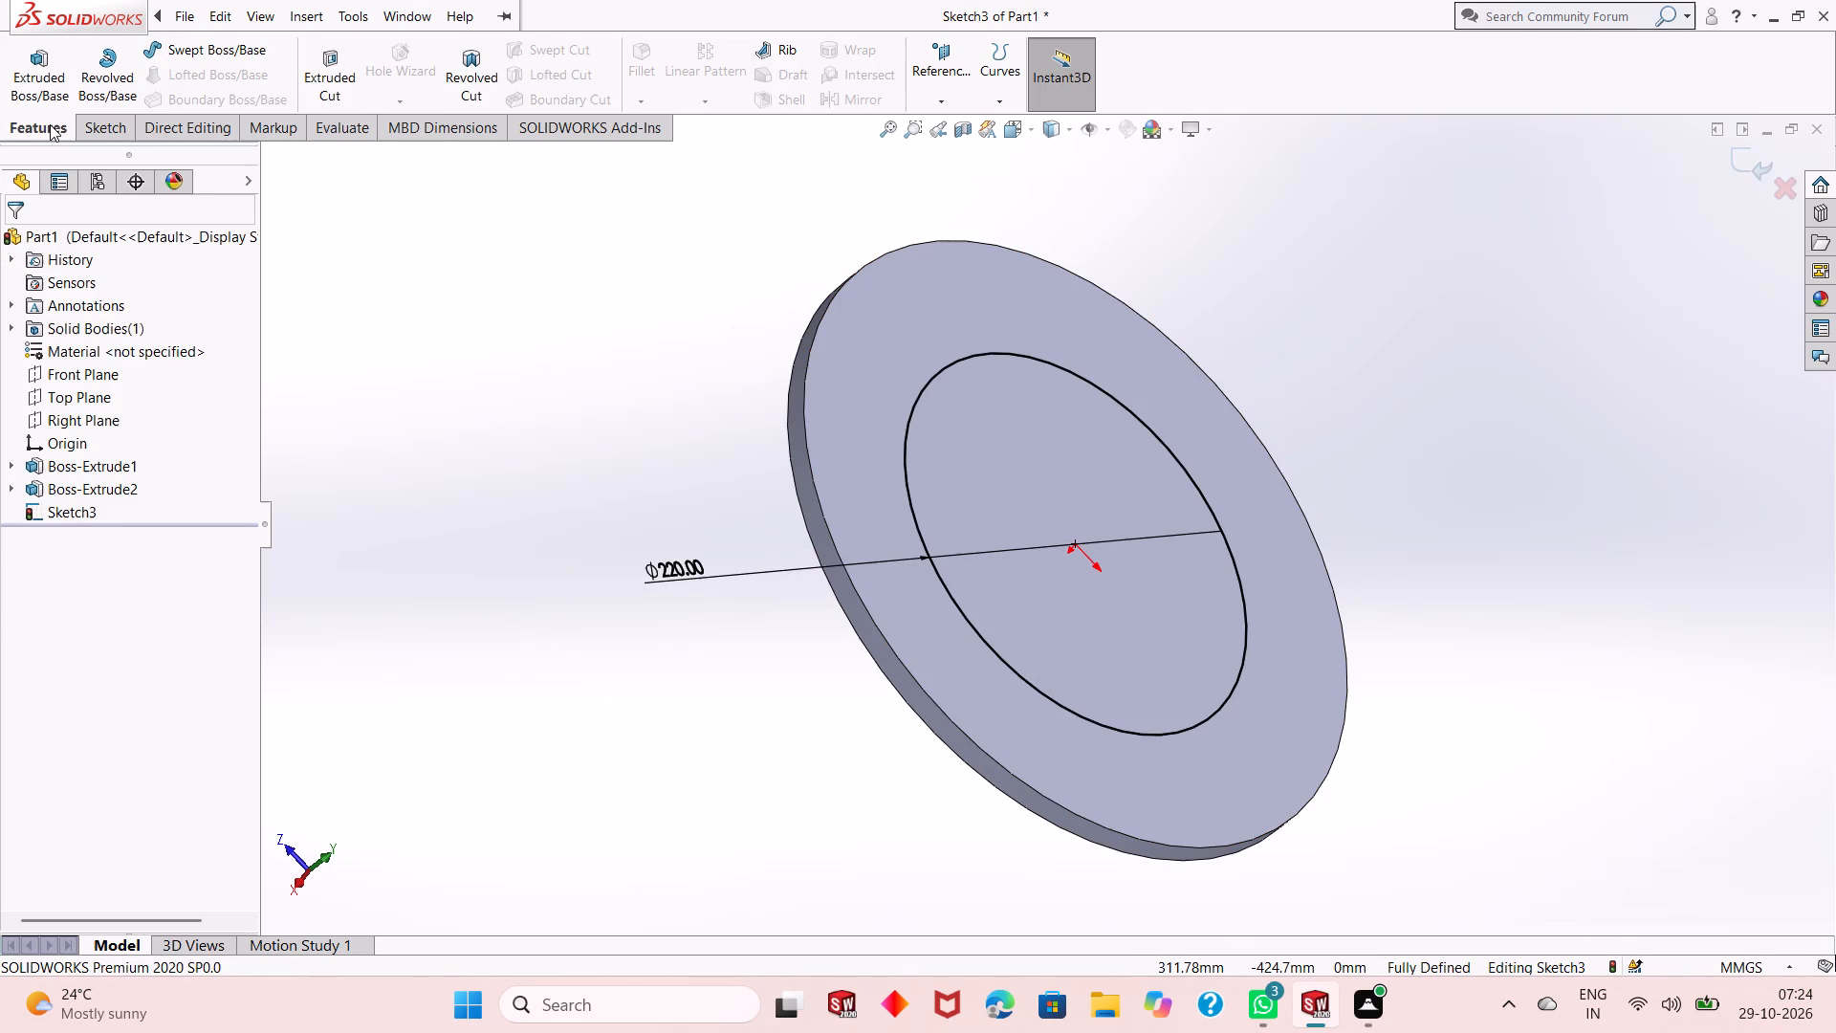
click(55, 94)
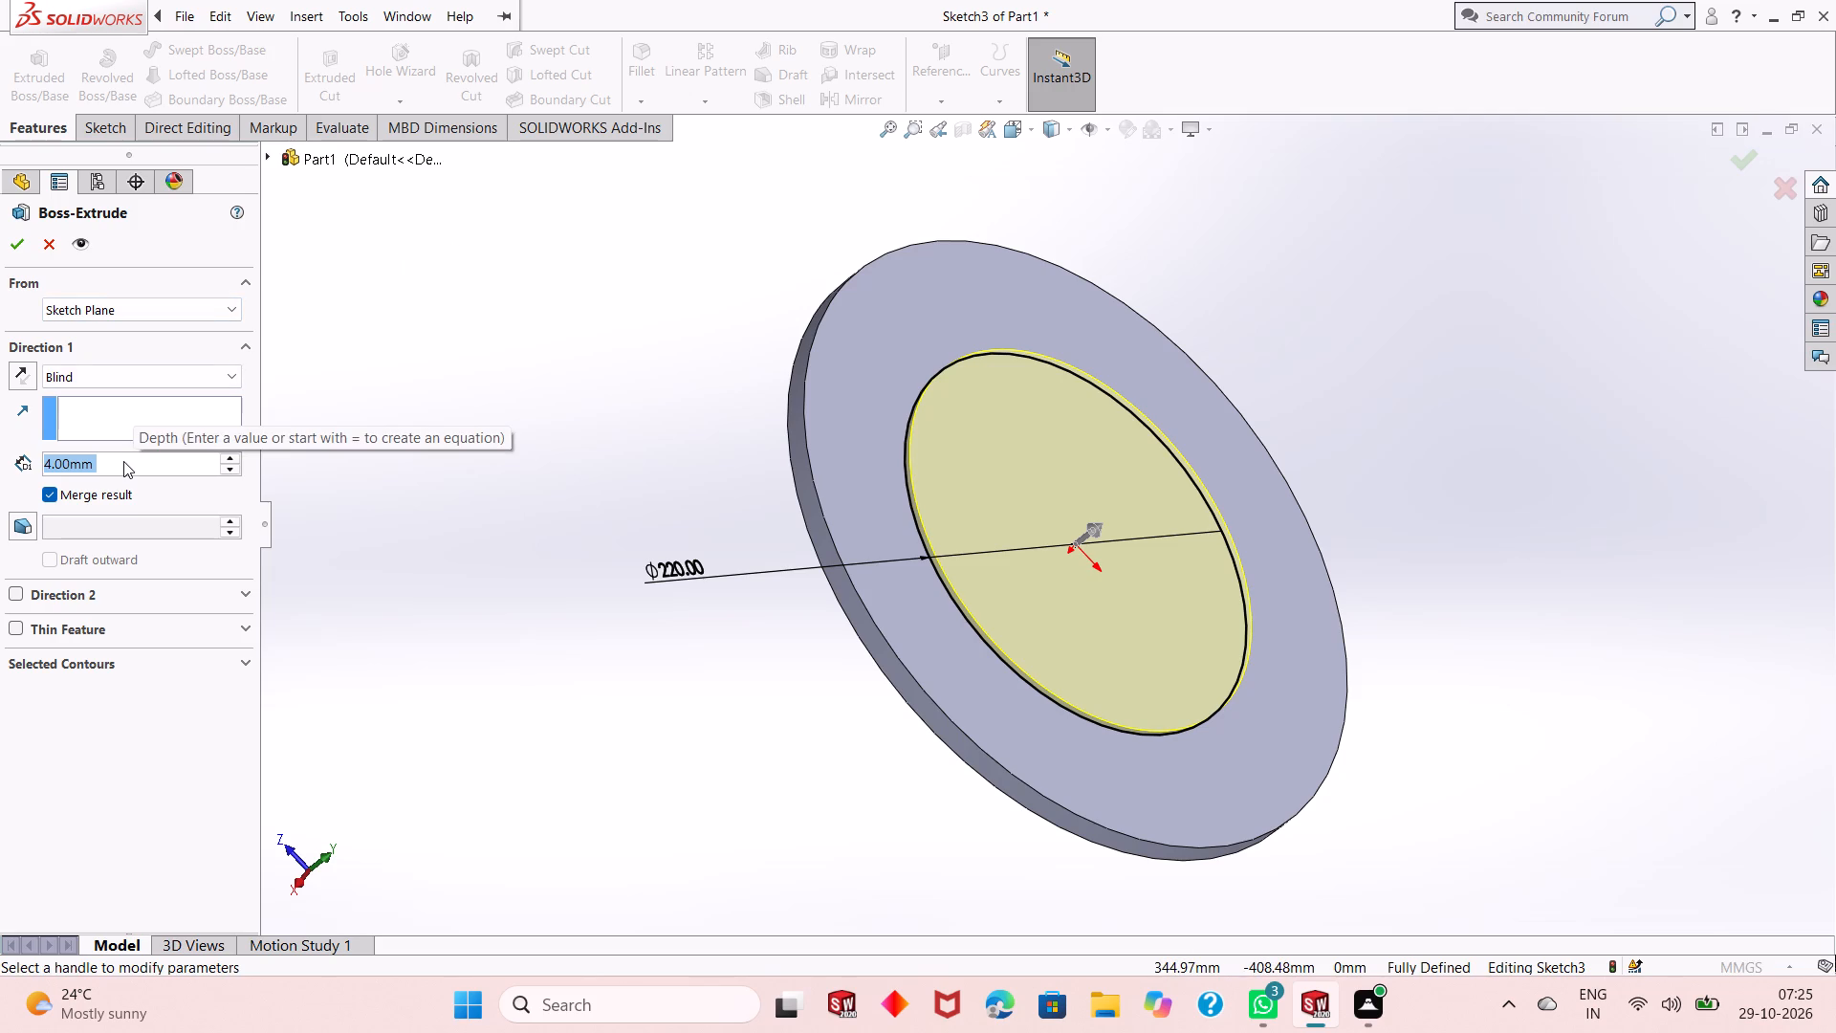
text(13)
key(Return)
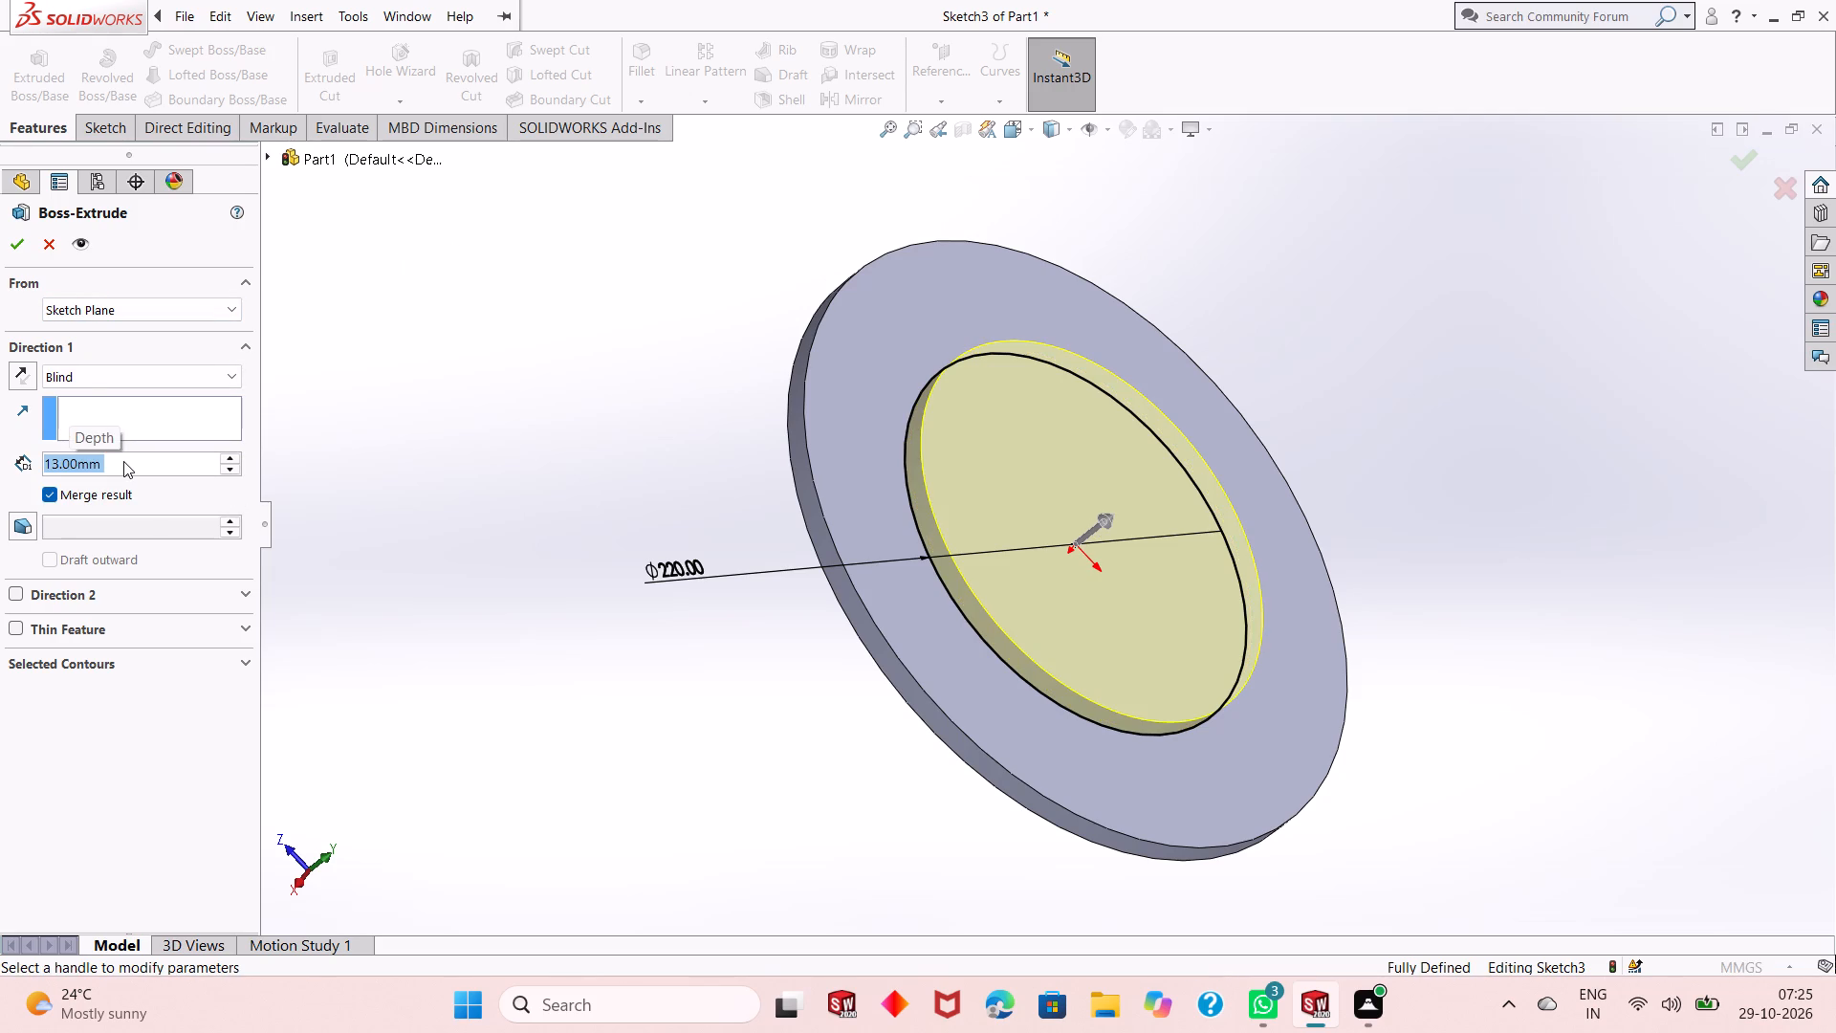
click(19, 244)
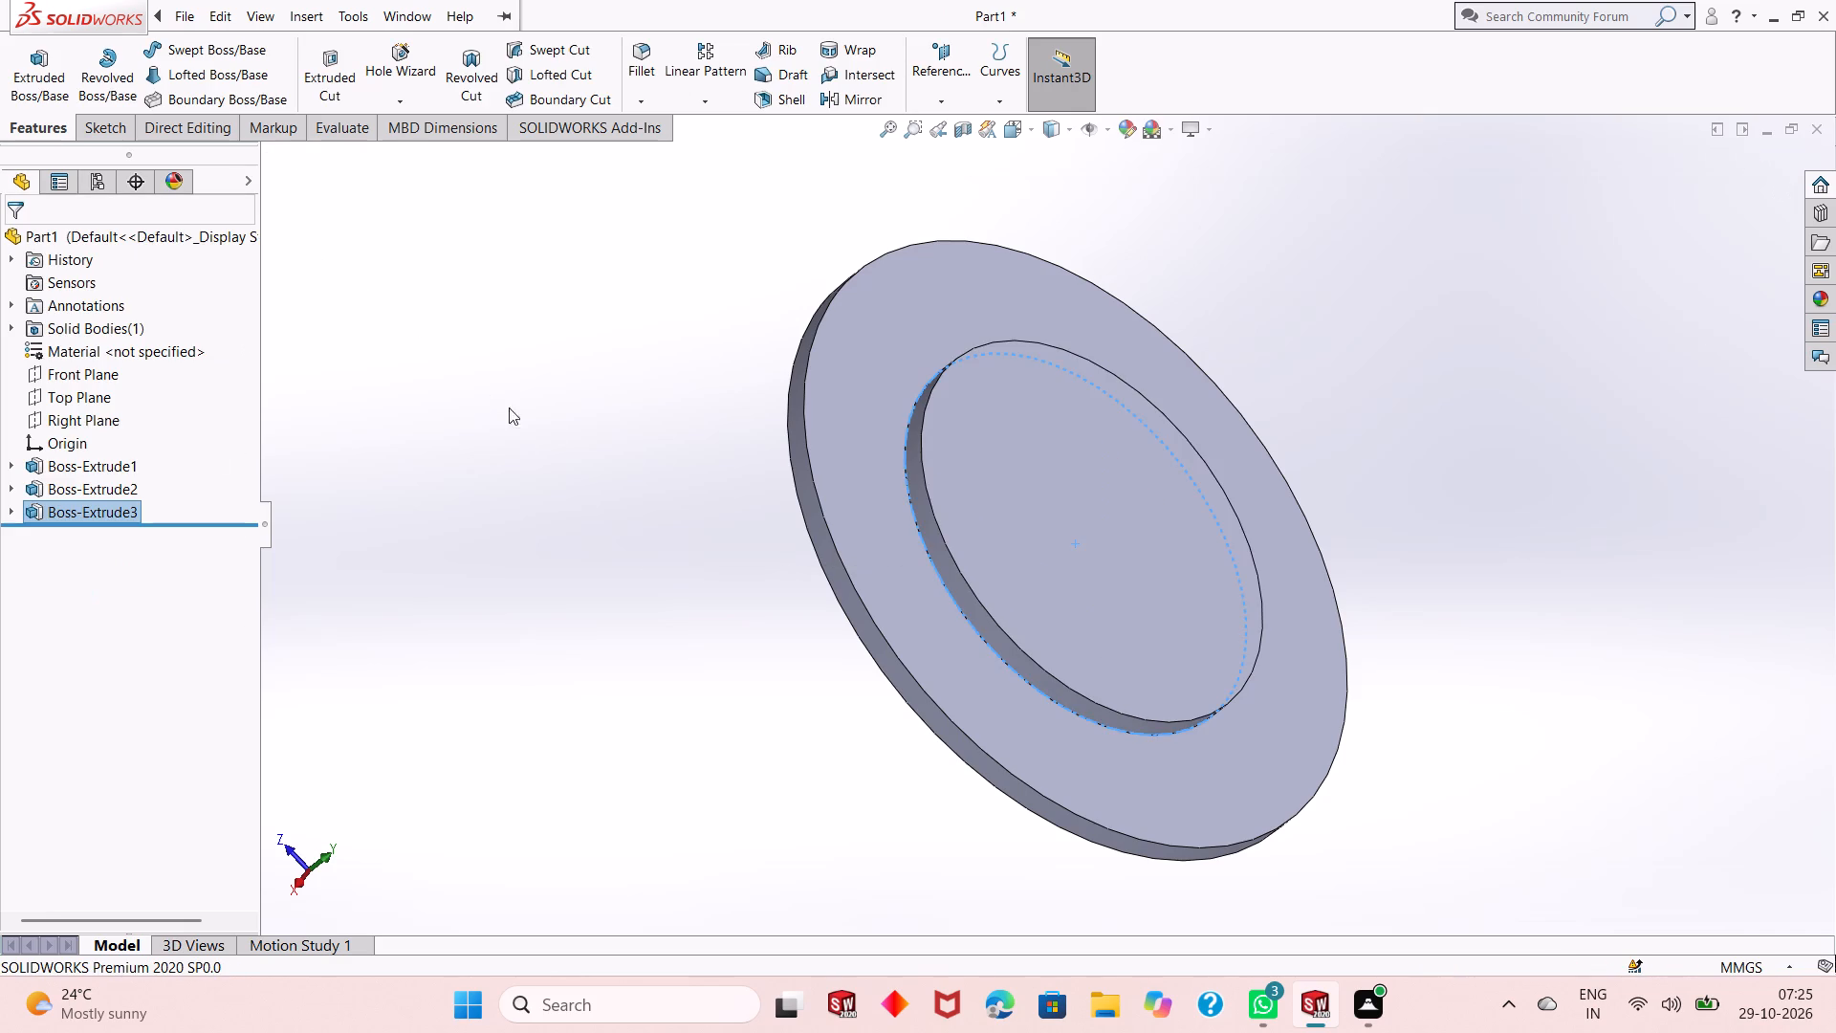
click(542, 419)
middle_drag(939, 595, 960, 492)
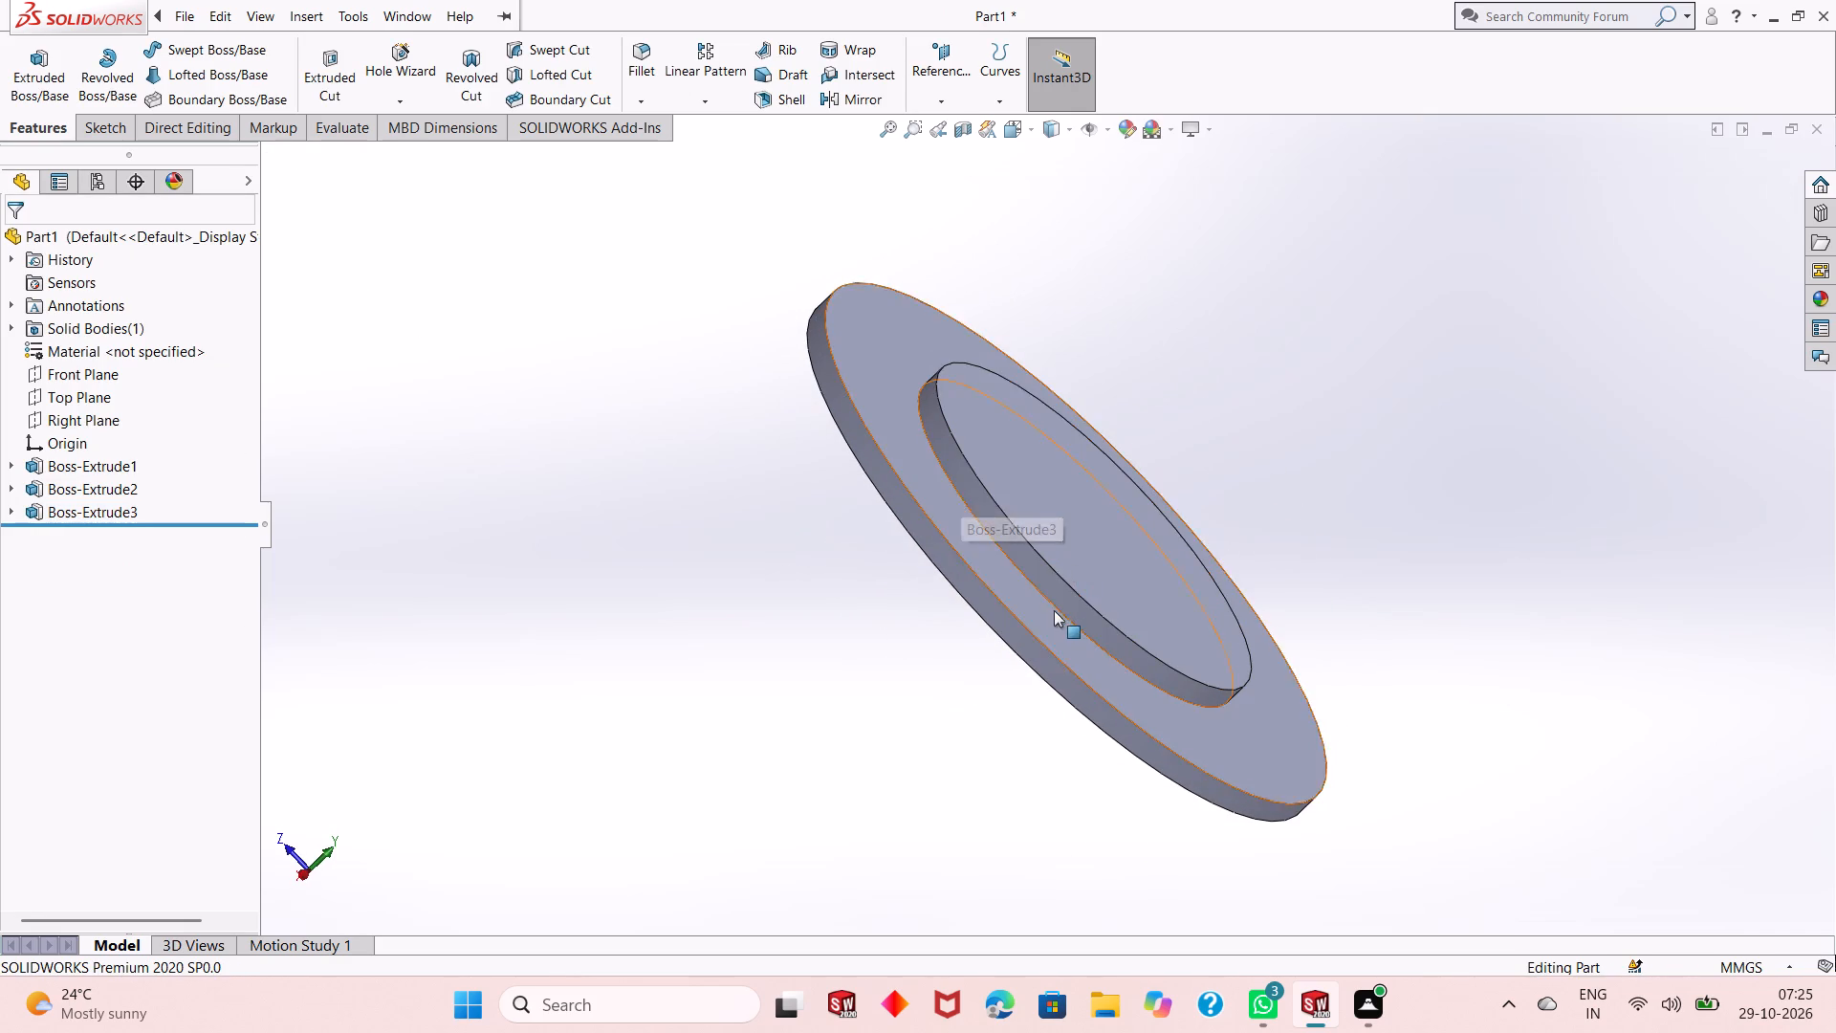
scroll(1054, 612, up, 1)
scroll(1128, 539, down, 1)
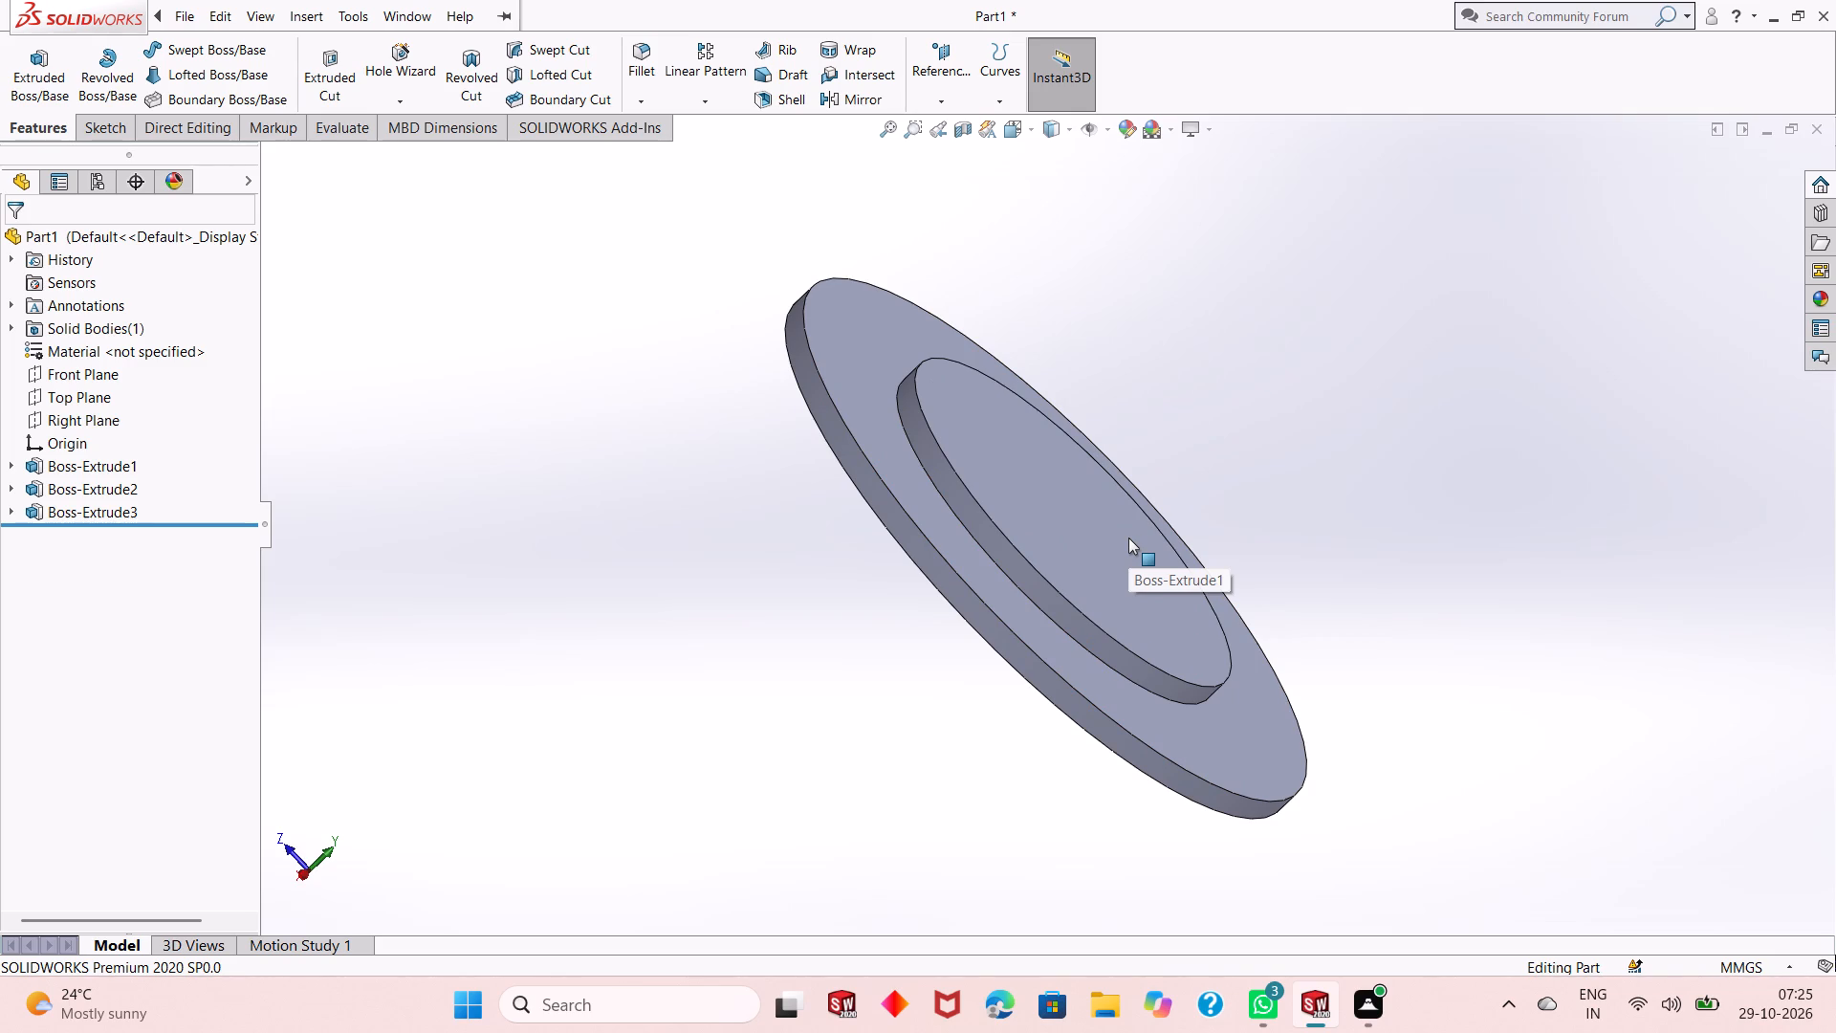
Change the extrusion depth of the 13 mm deep, 220 mm diameter boss to 45 mm.
scroll(1198, 516, down, 1)
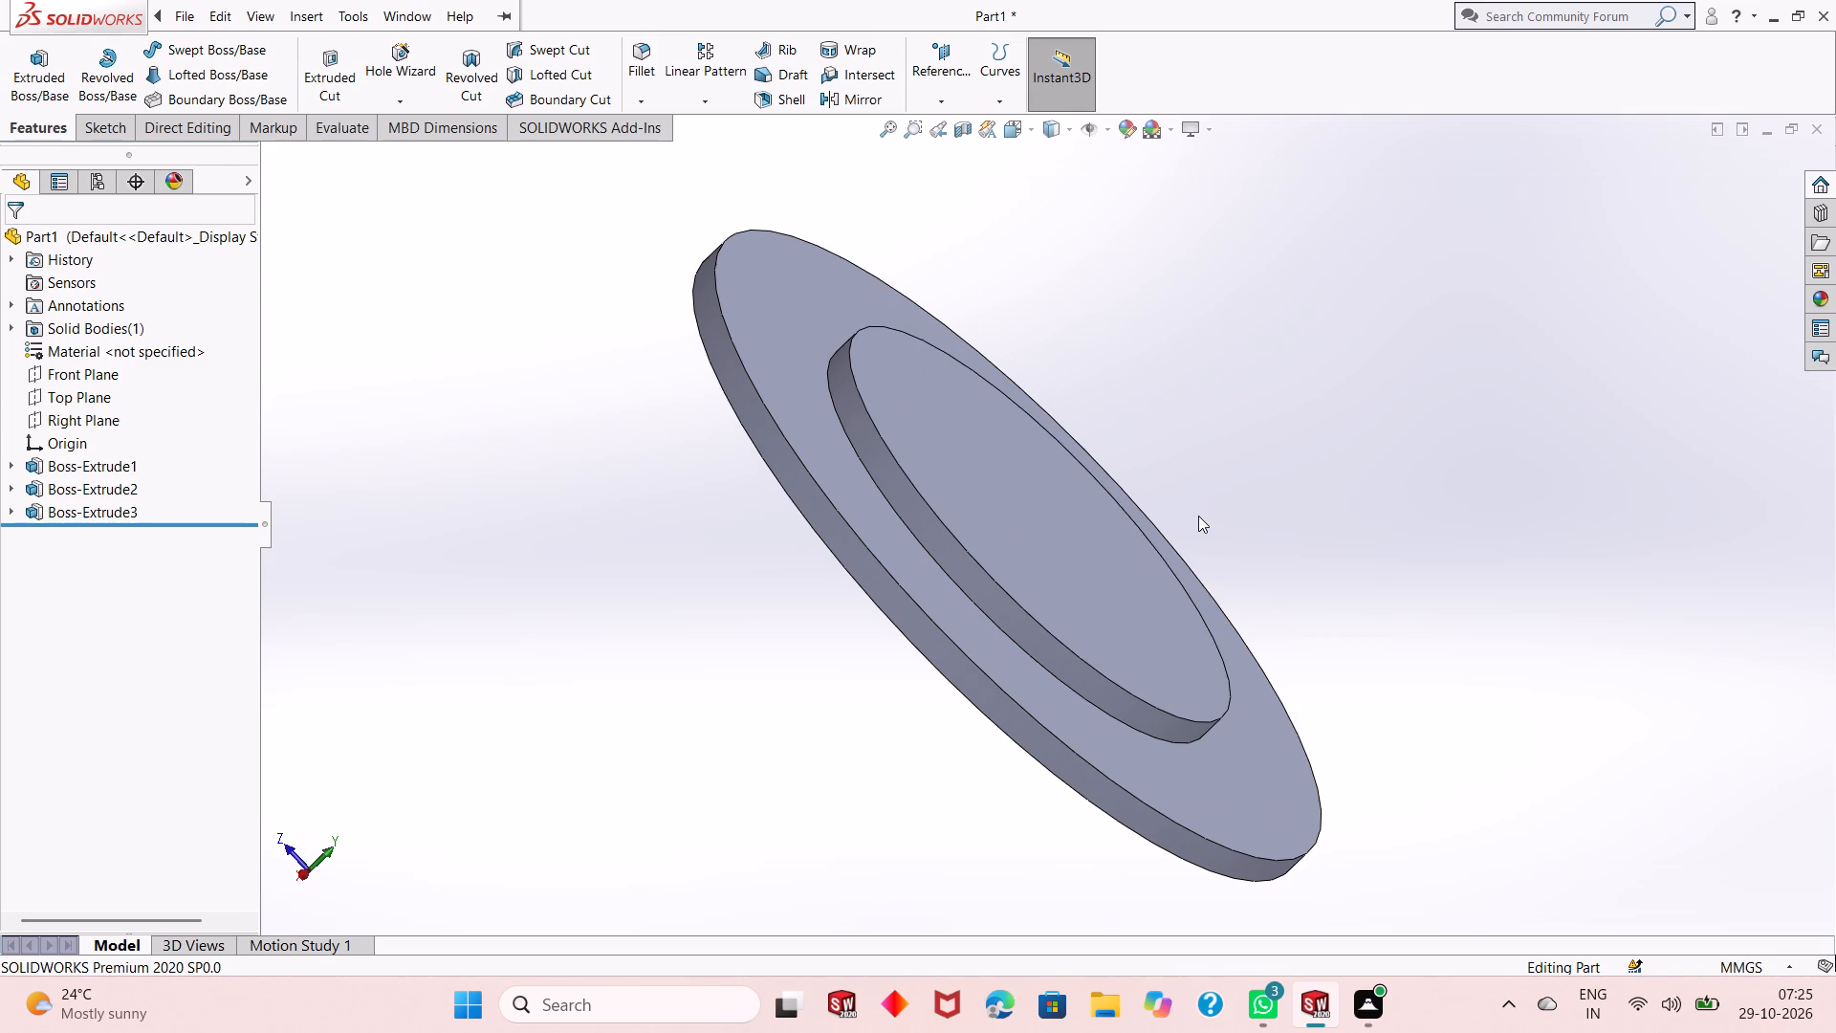
scroll(1206, 538, up, 1)
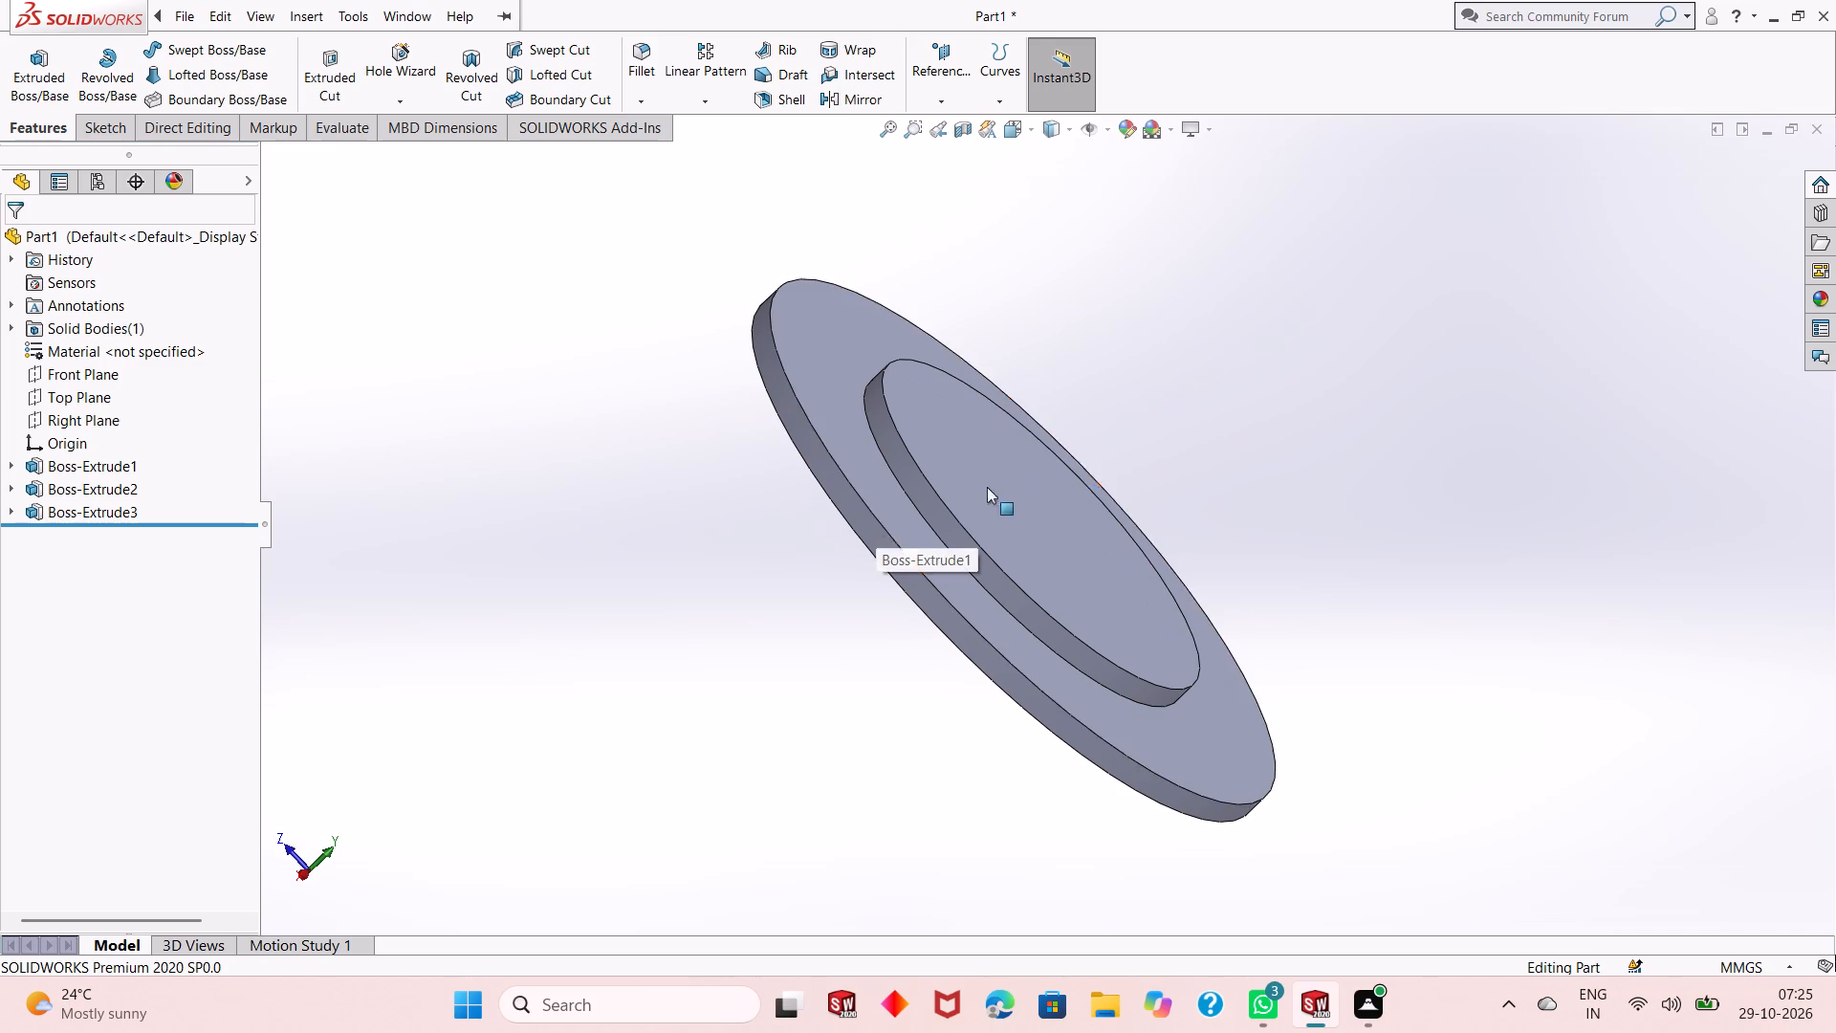
click(138, 511)
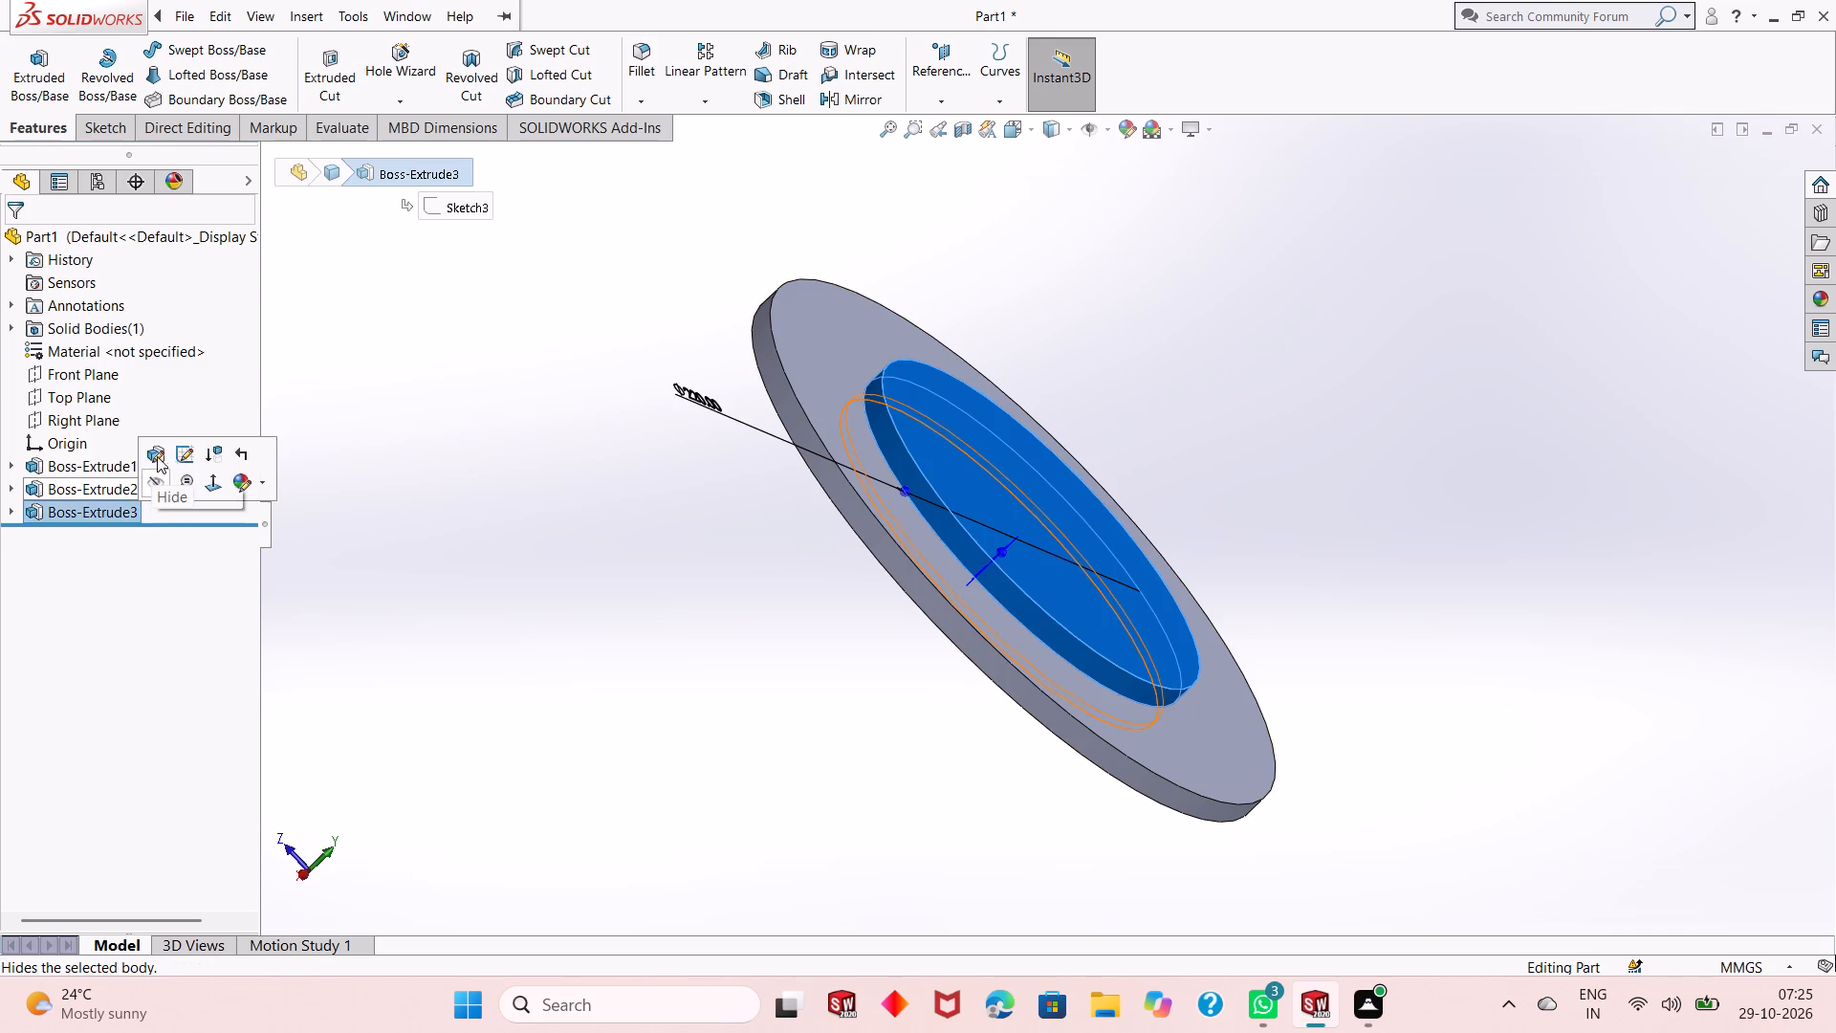
click(157, 449)
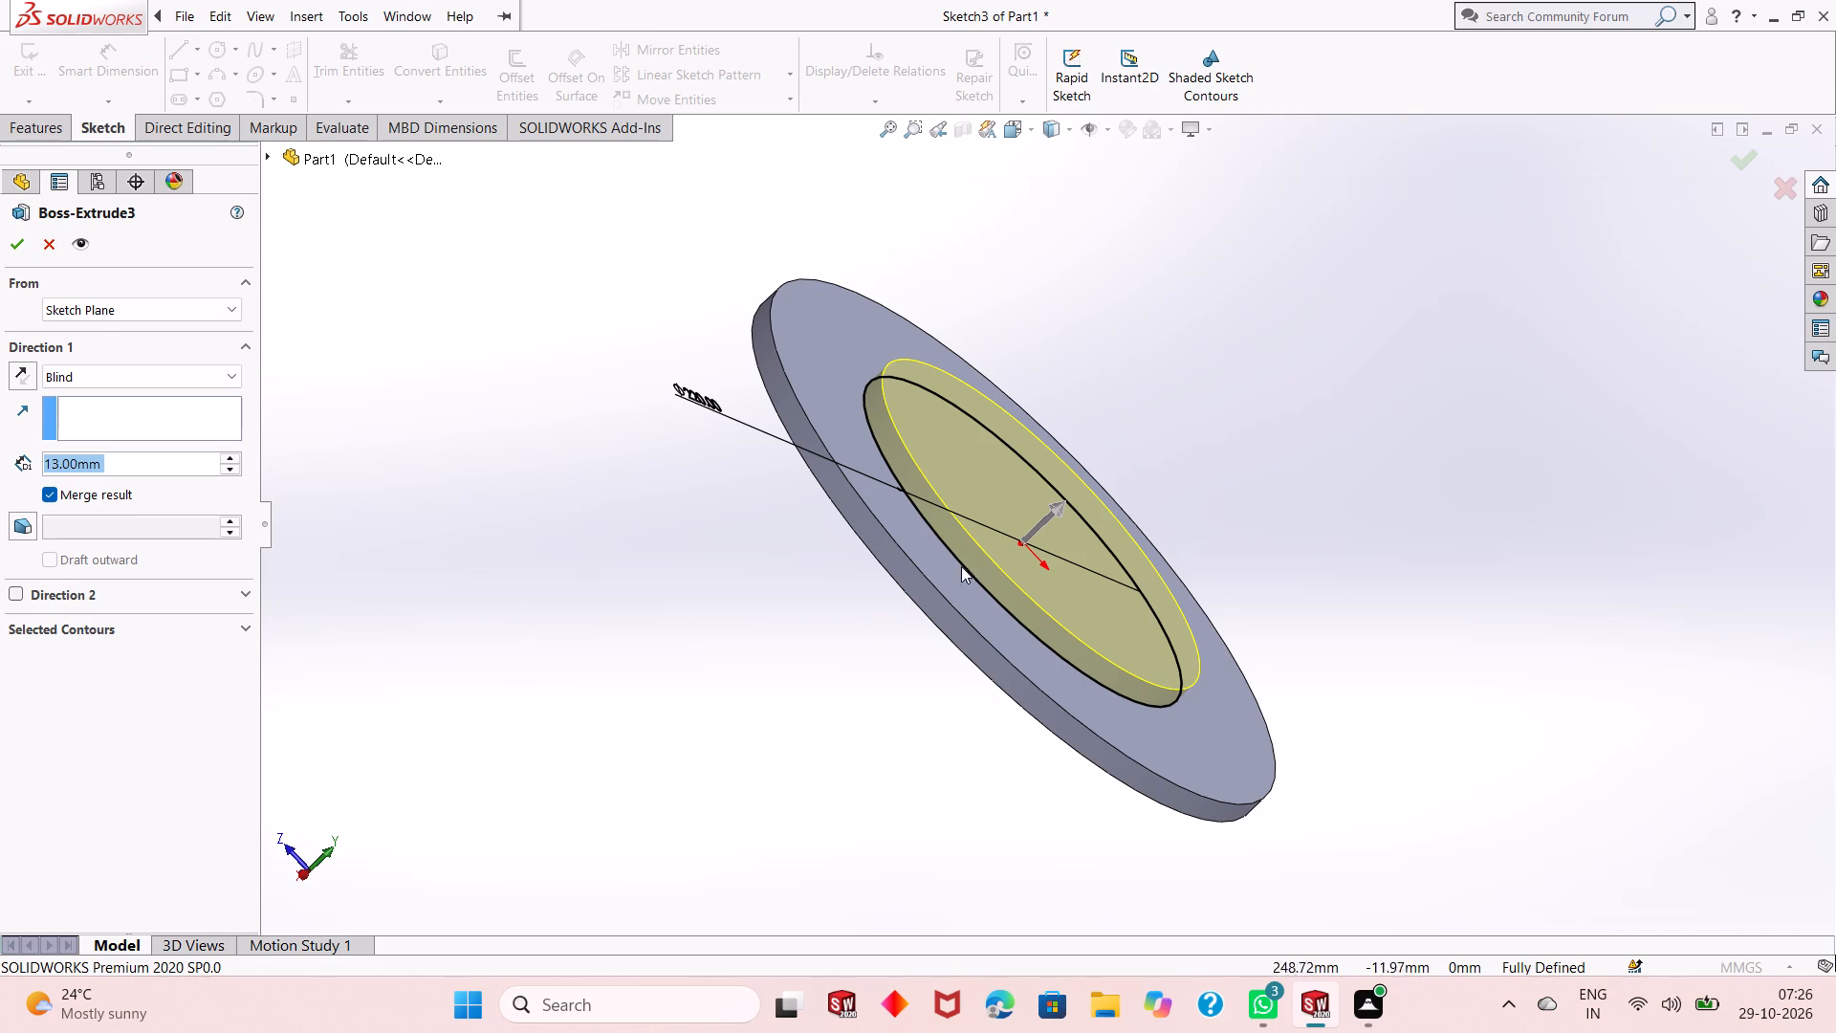
scroll(1036, 533, up, 3)
scroll(1065, 458, down, 2)
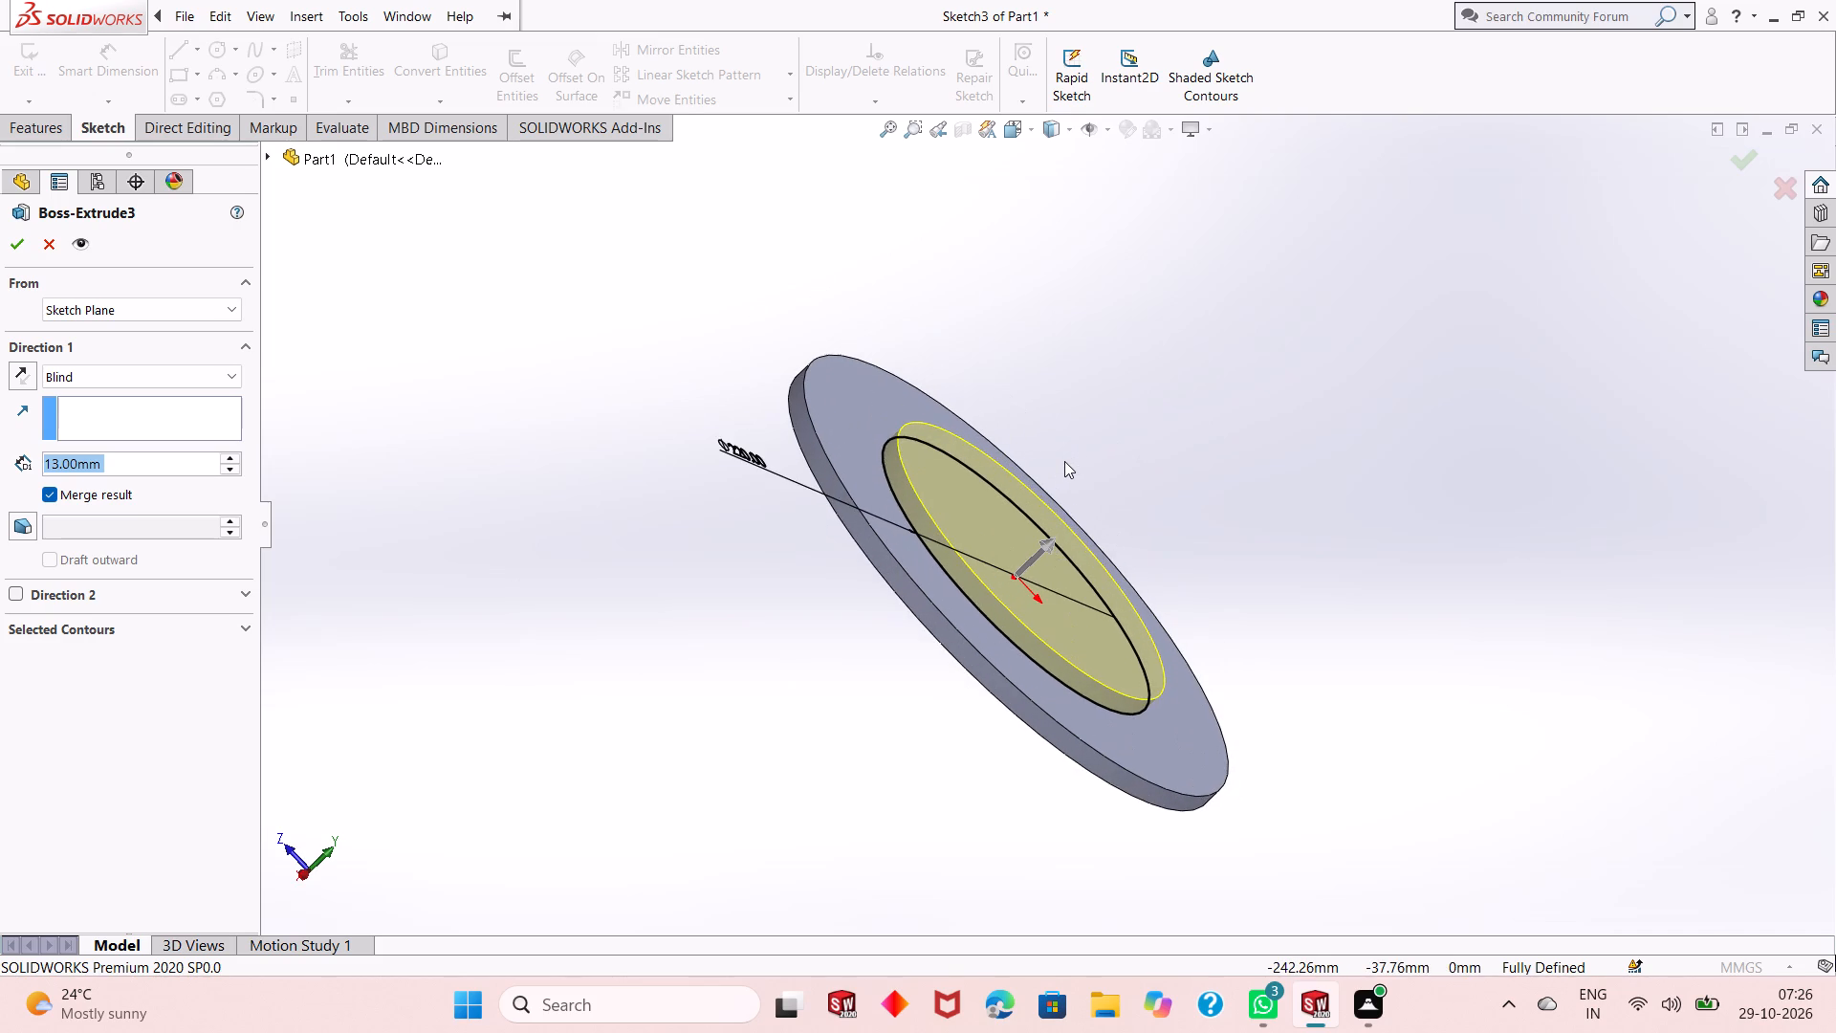
scroll(1064, 461, down, 1)
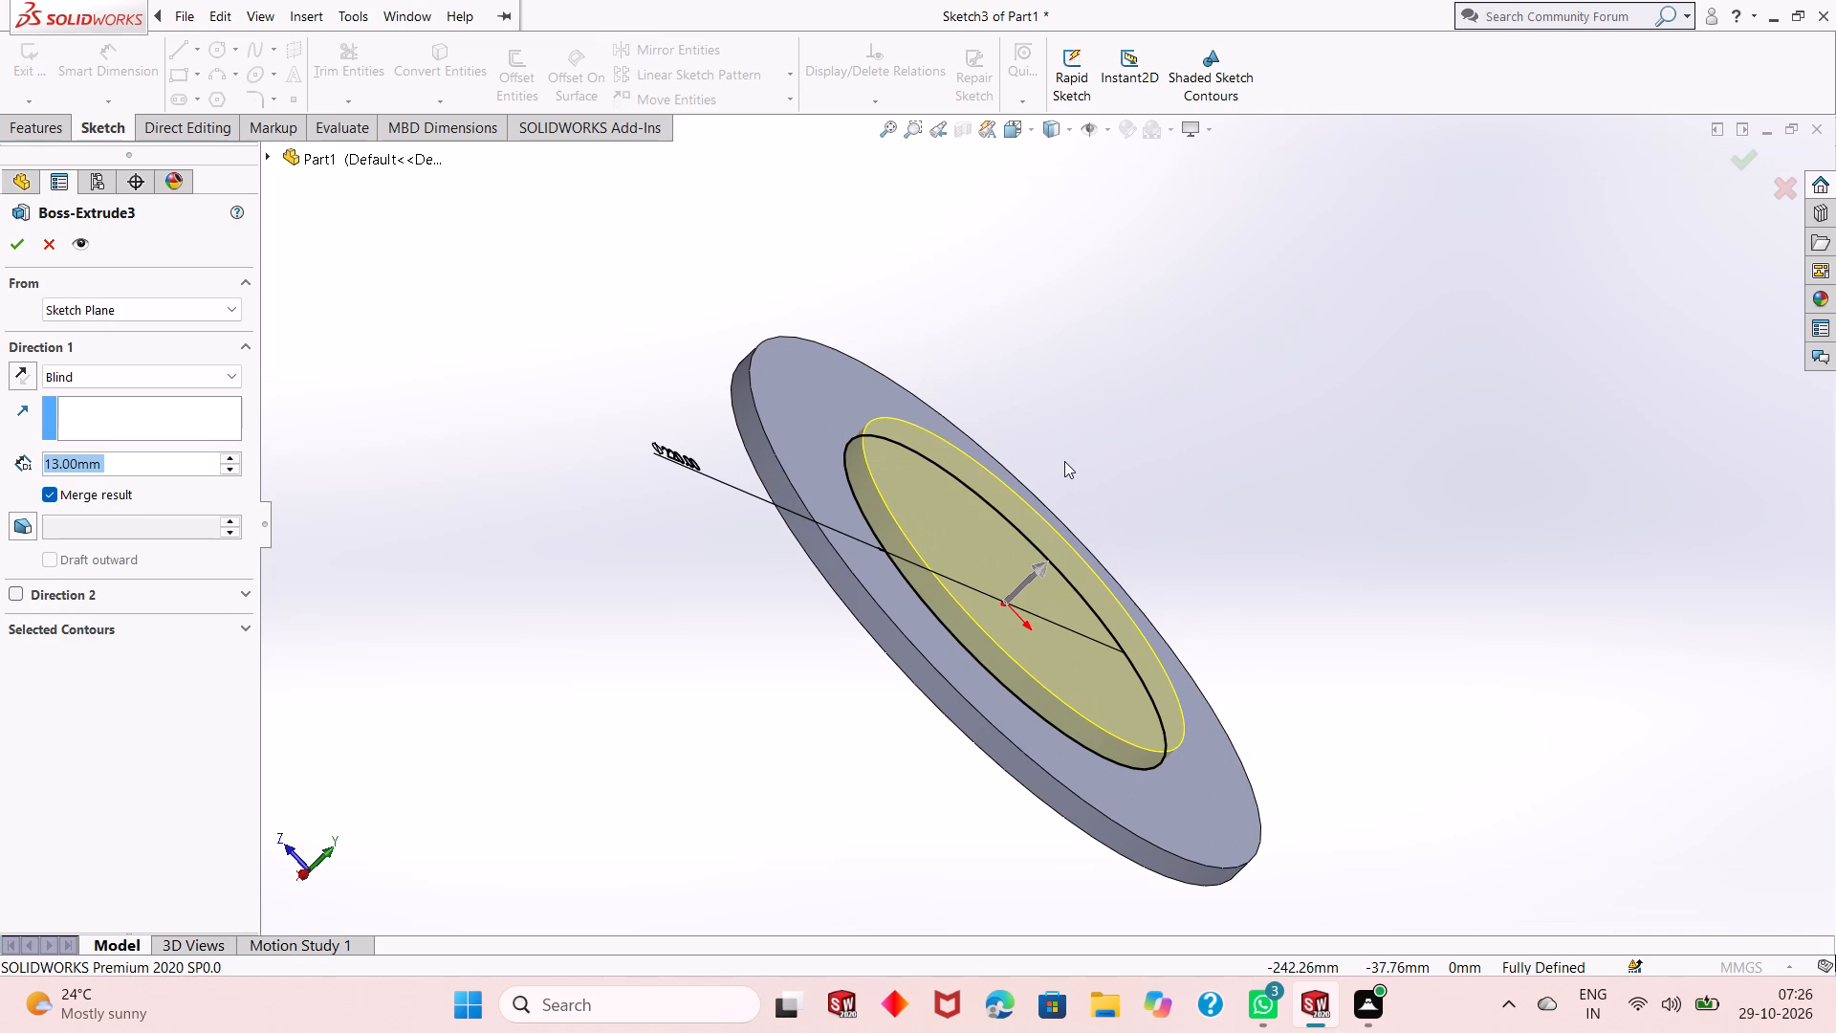
scroll(1064, 461, down, 1)
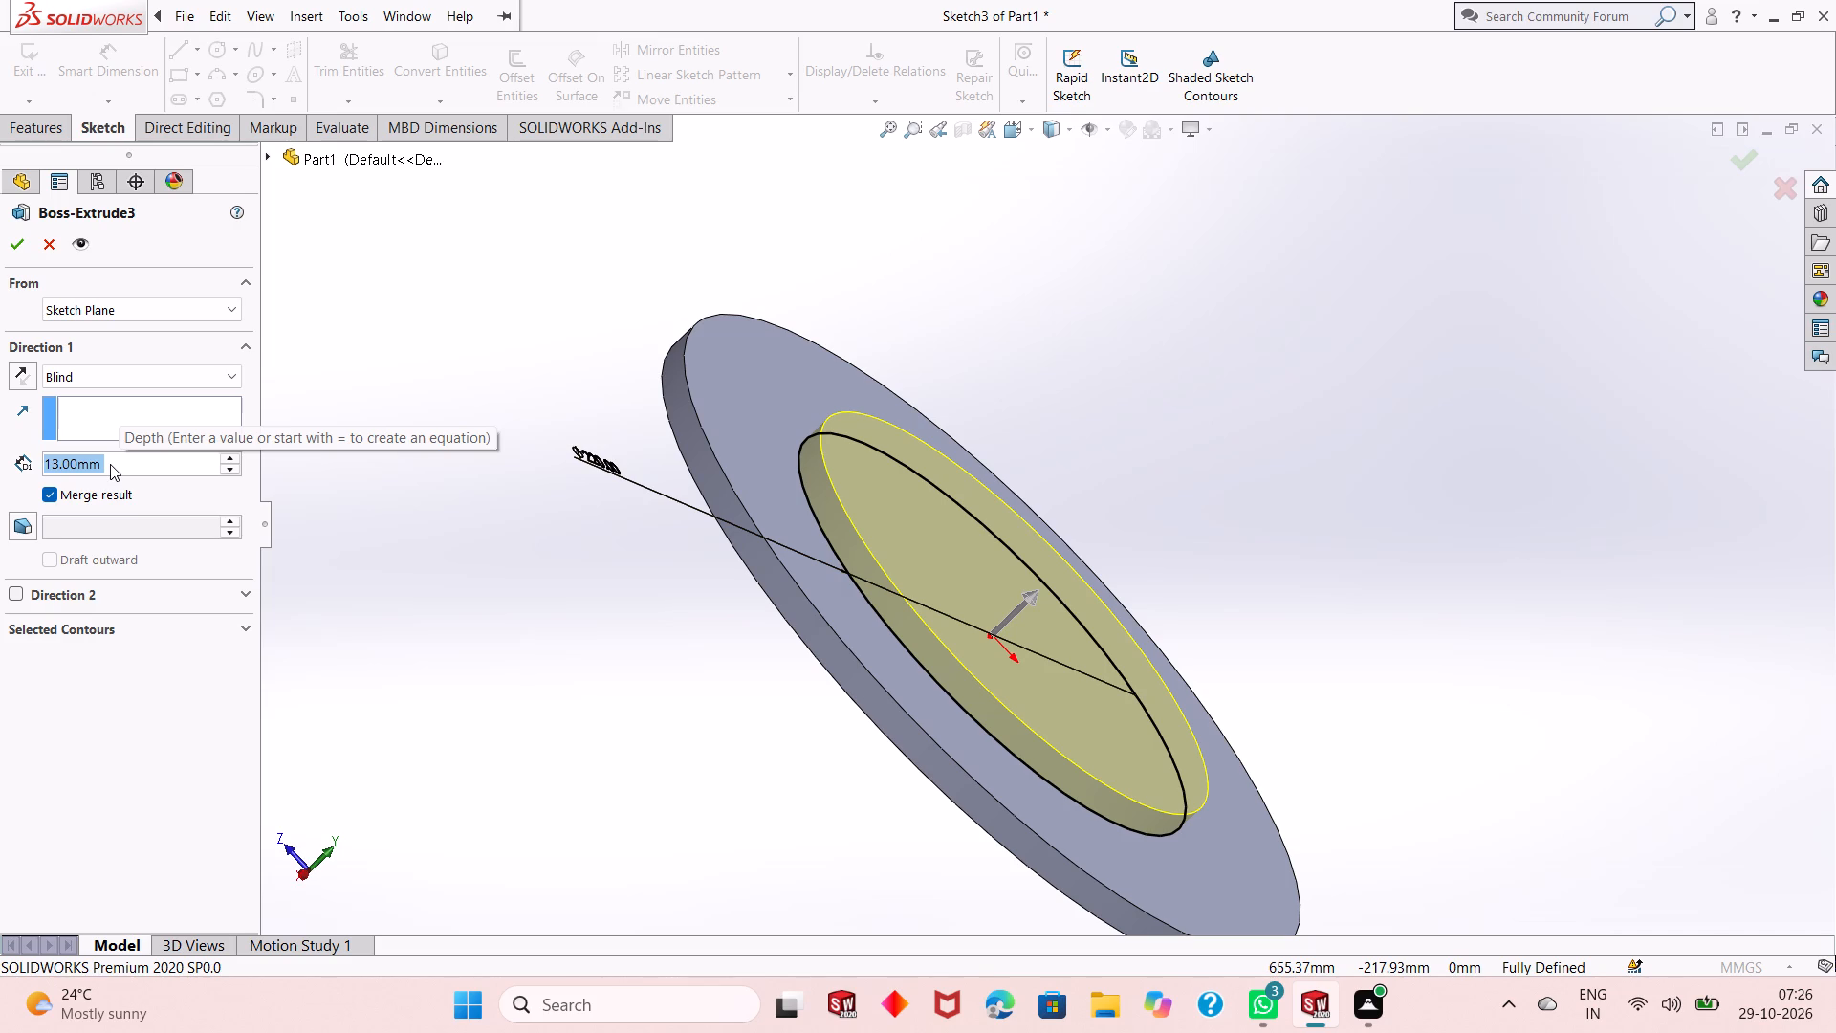
text(45)
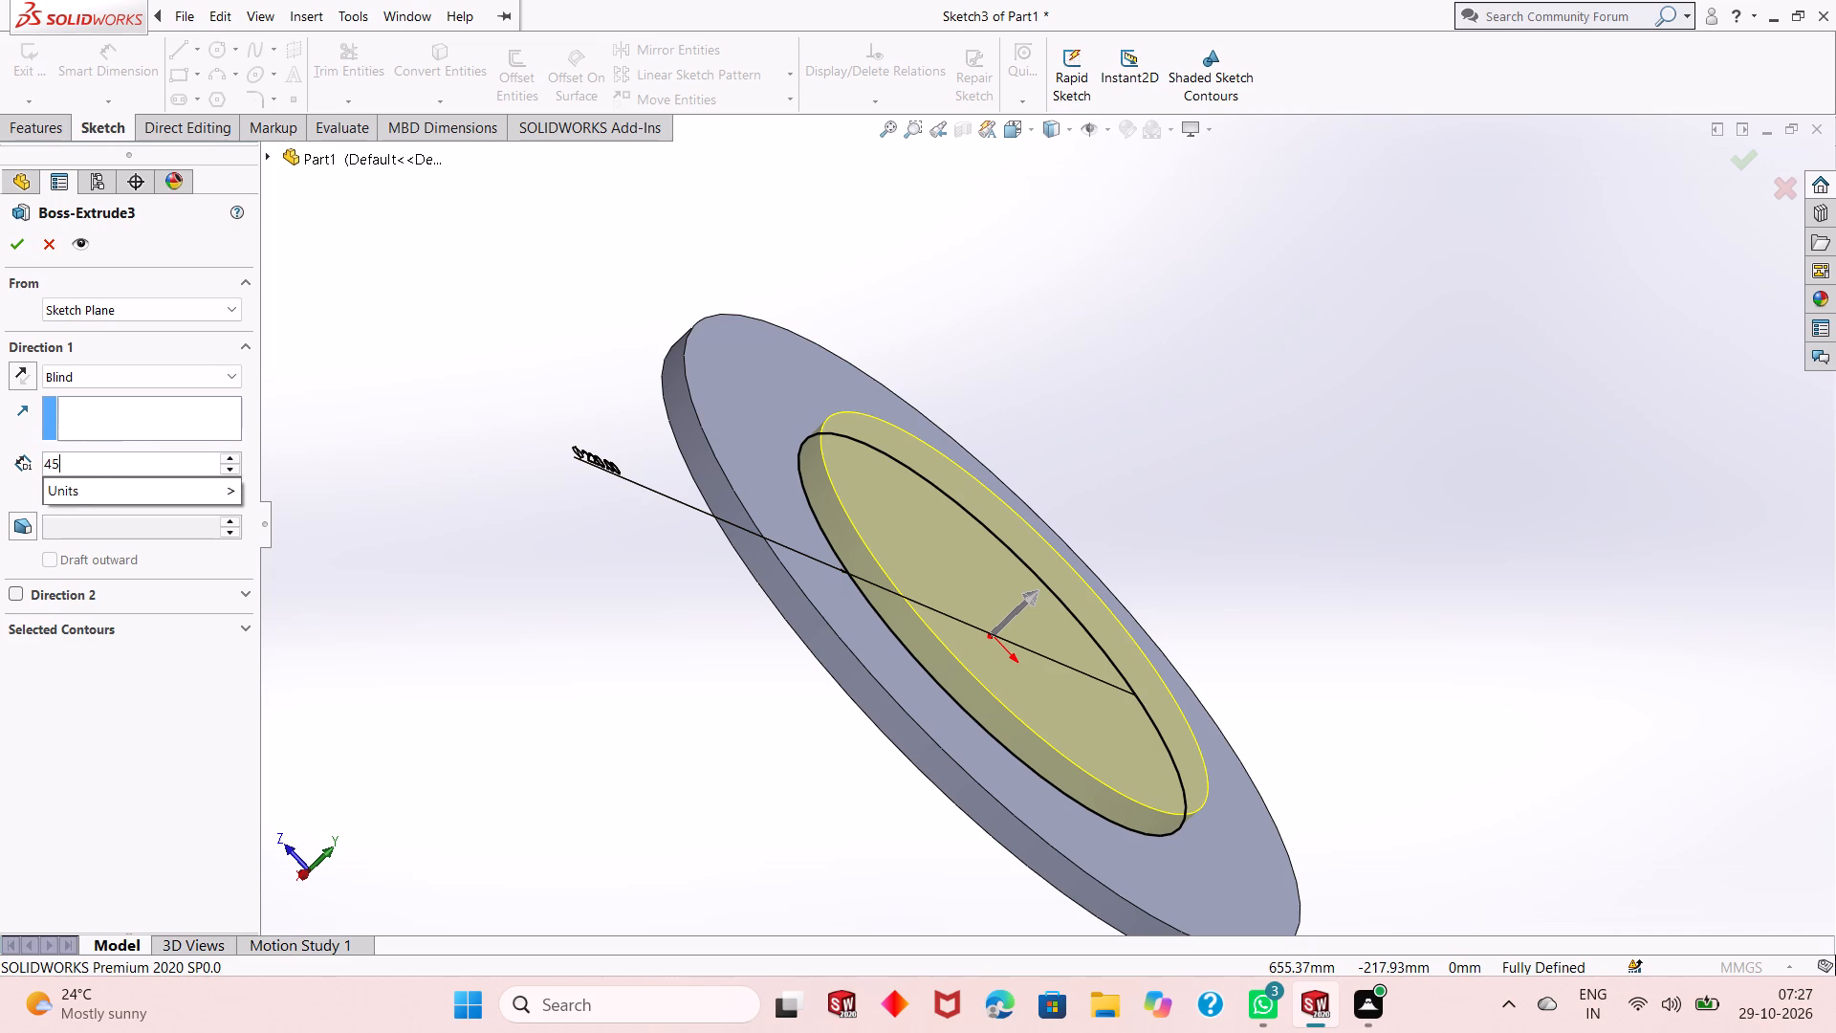
key(Return)
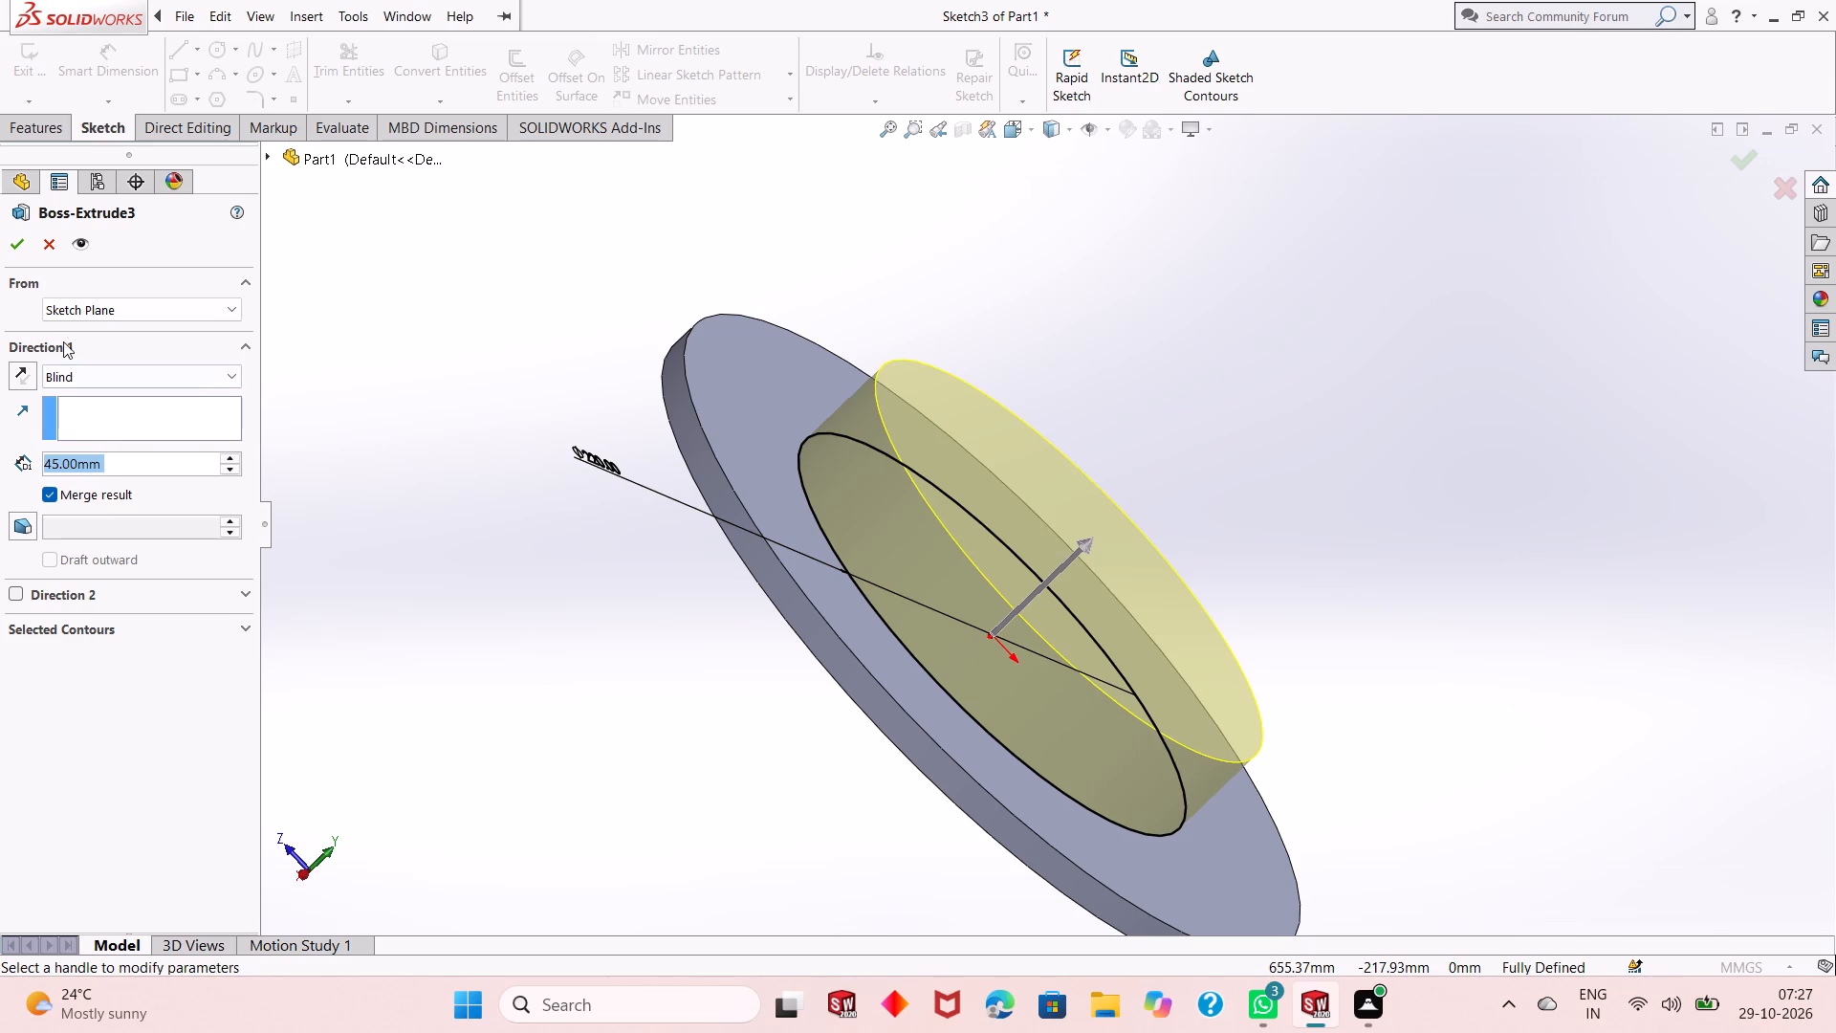
click(29, 249)
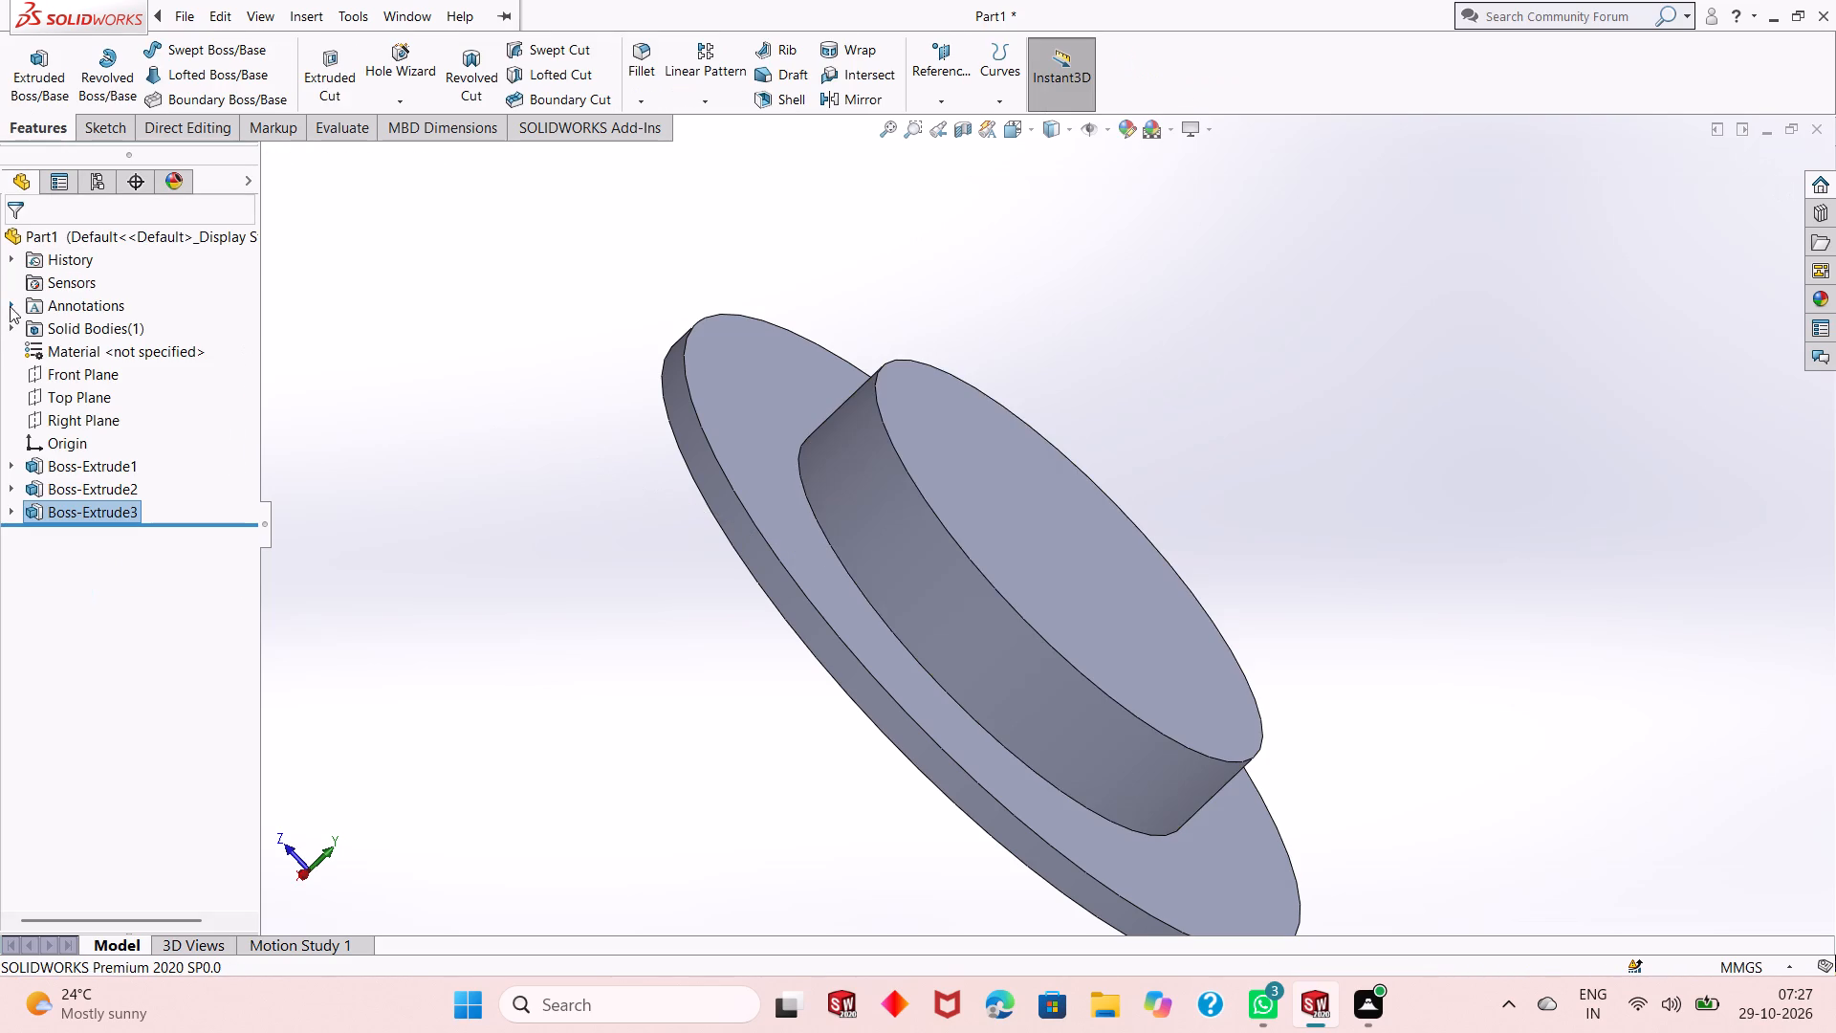
Start a new sketch on the flat end face of the 45 mm boss, viewed normal to the face.
scroll(666, 474, up, 2)
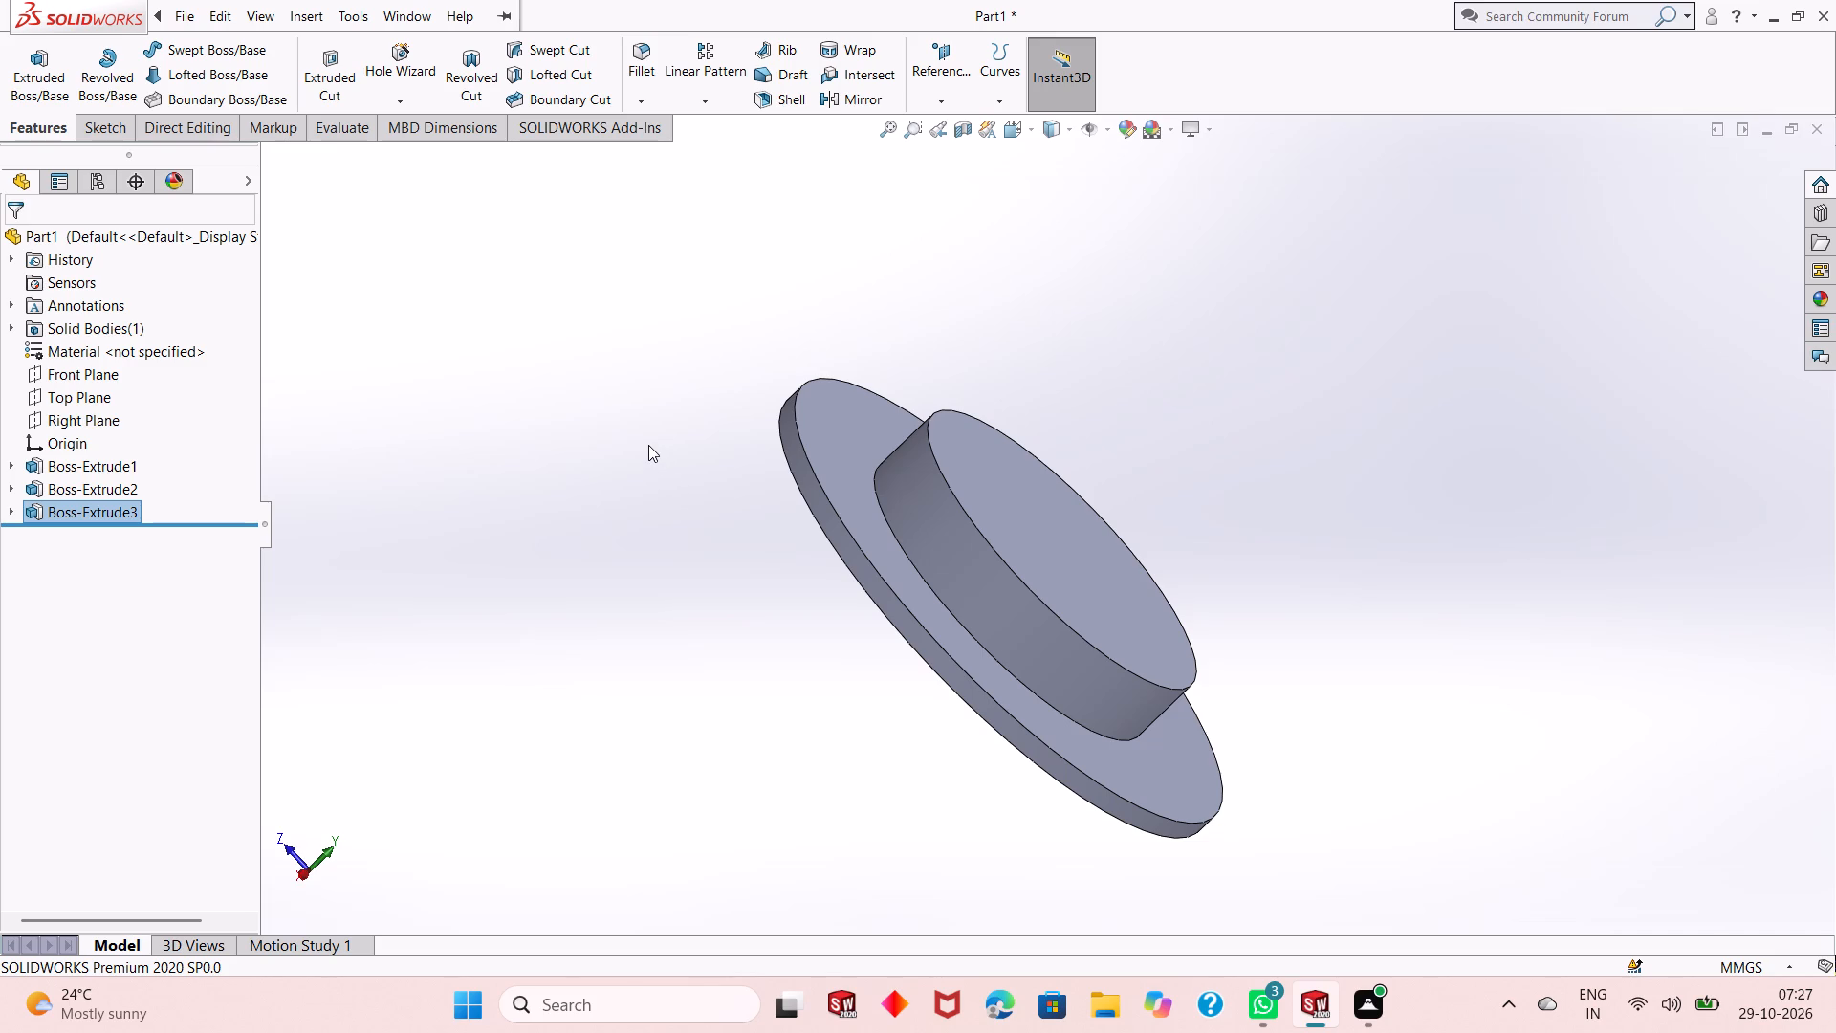
scroll(911, 578, up, 2)
middle_drag(952, 561, 923, 578)
click(1012, 529)
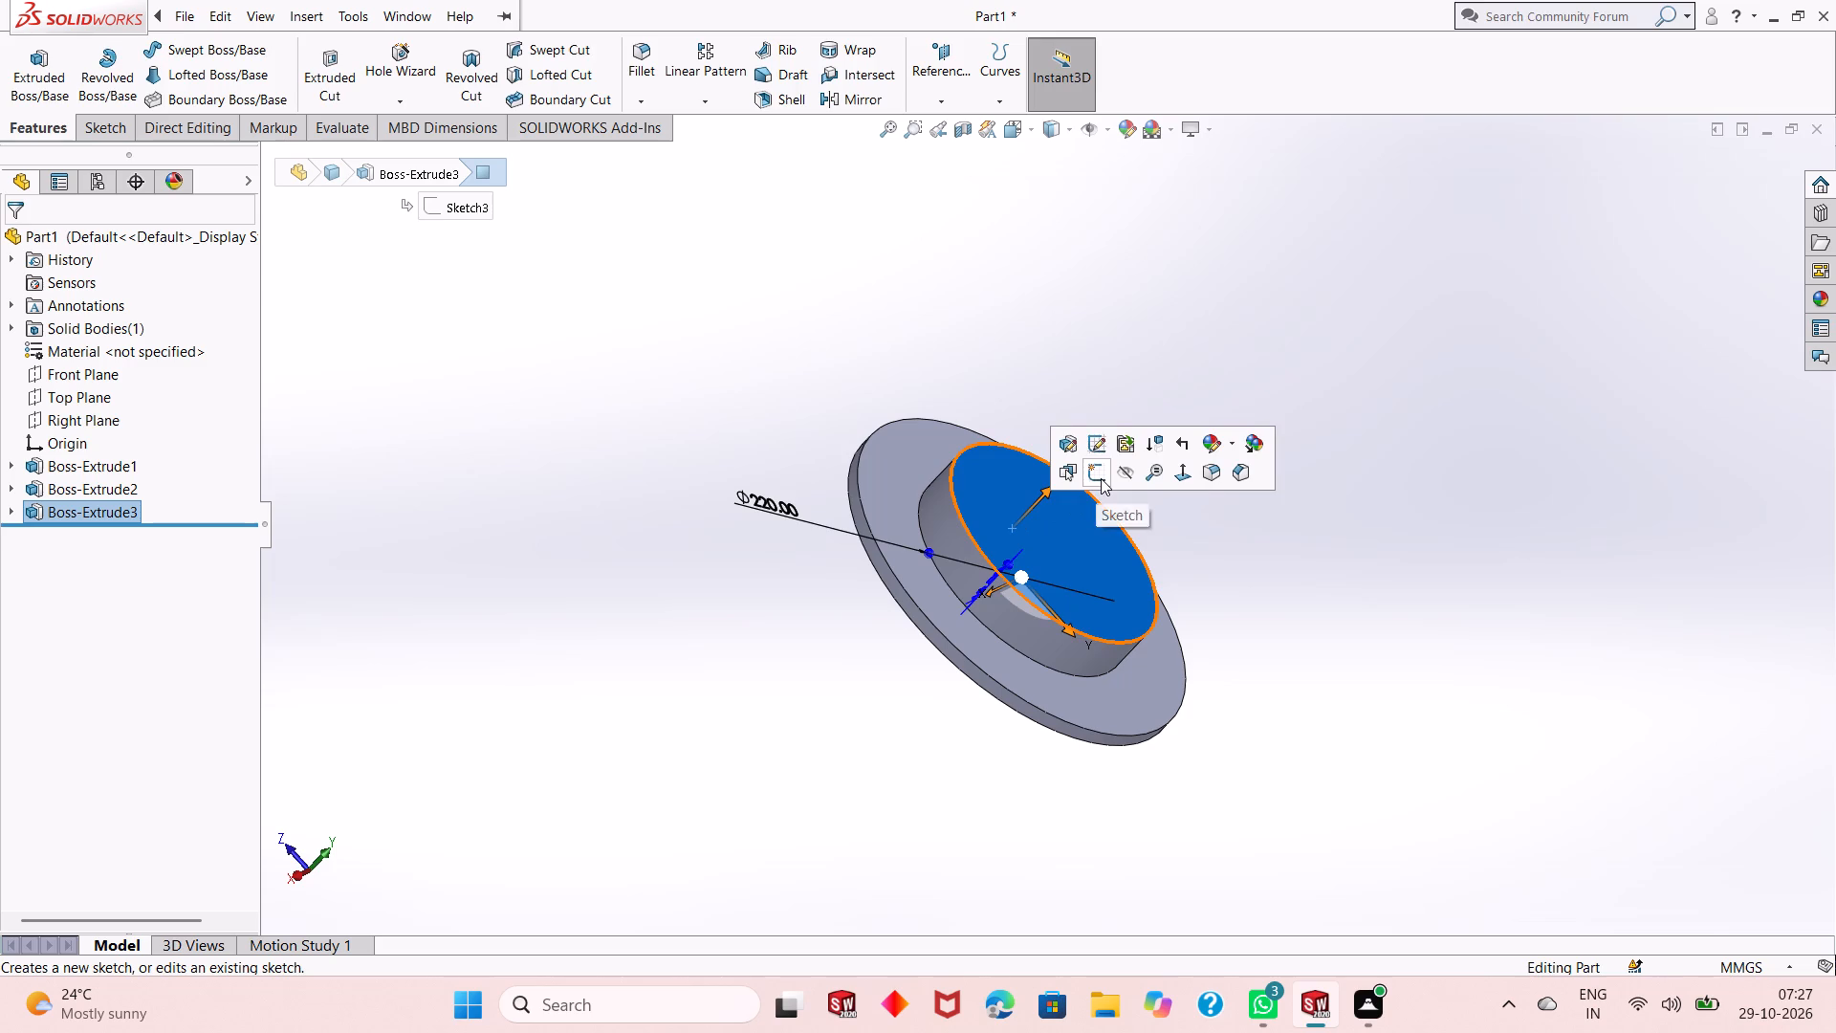
click(1101, 478)
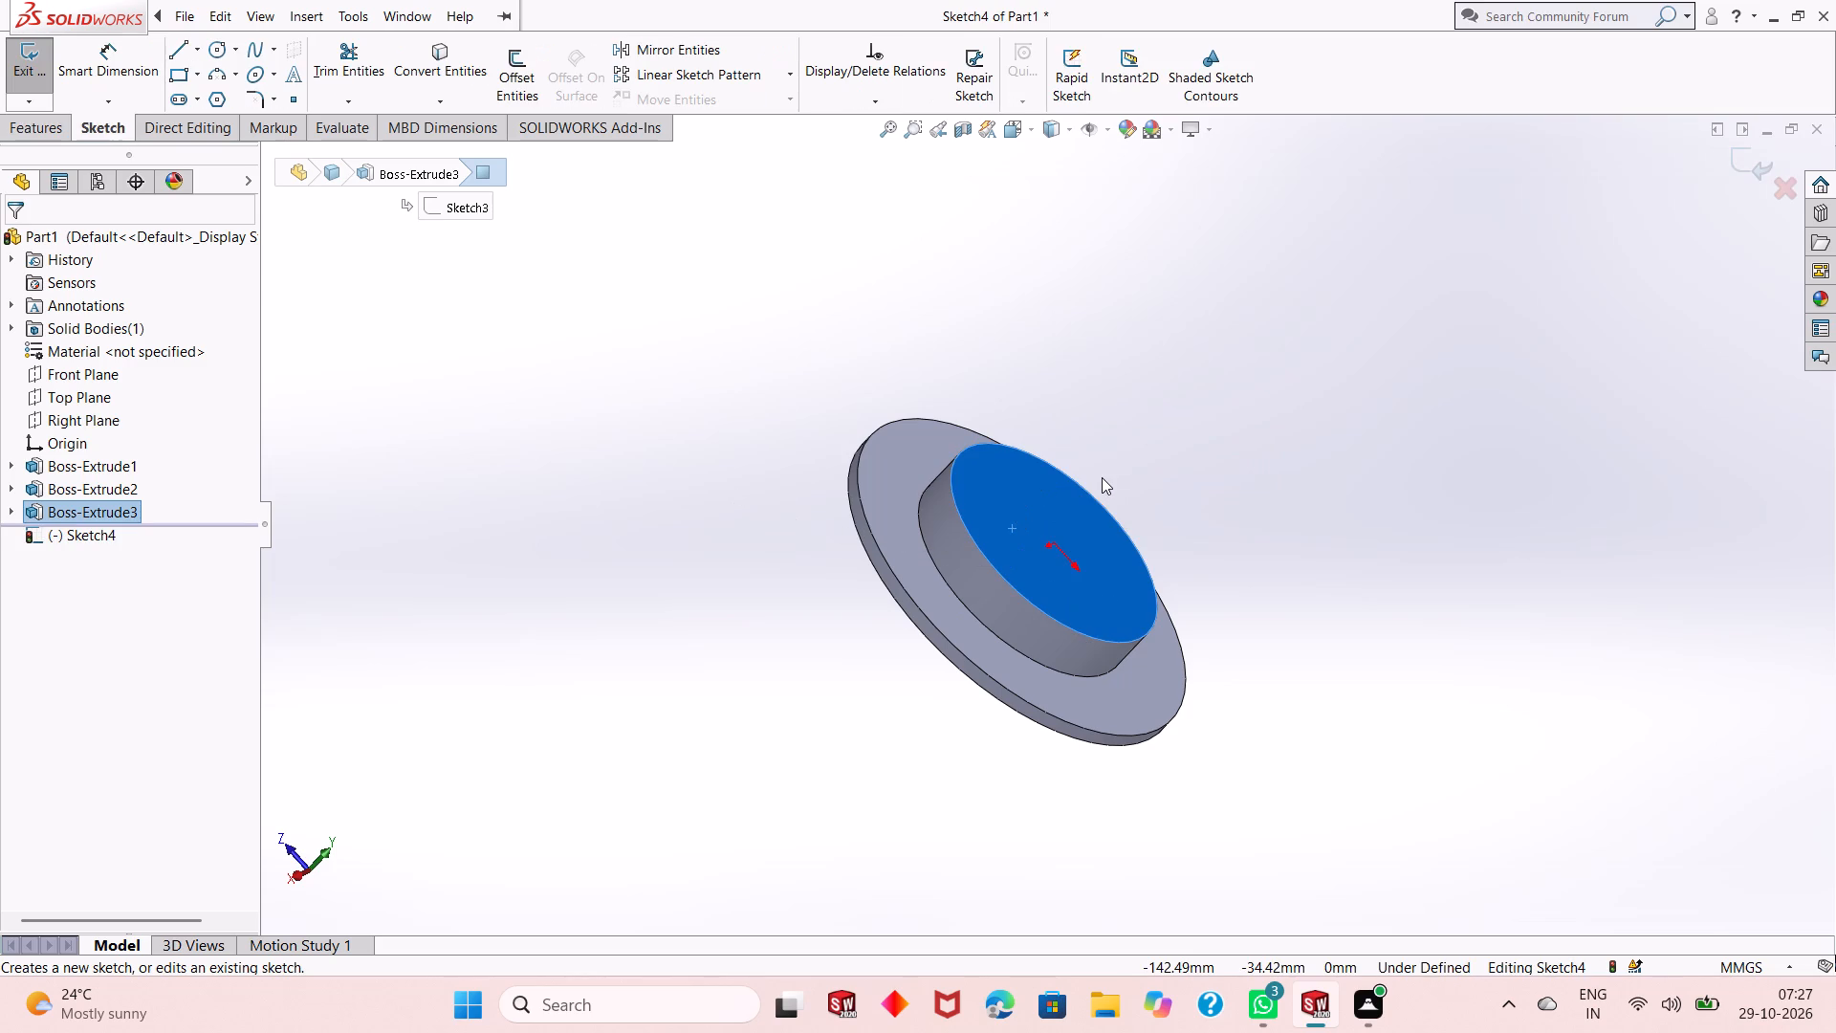
key(ctrl+8)
click(1431, 347)
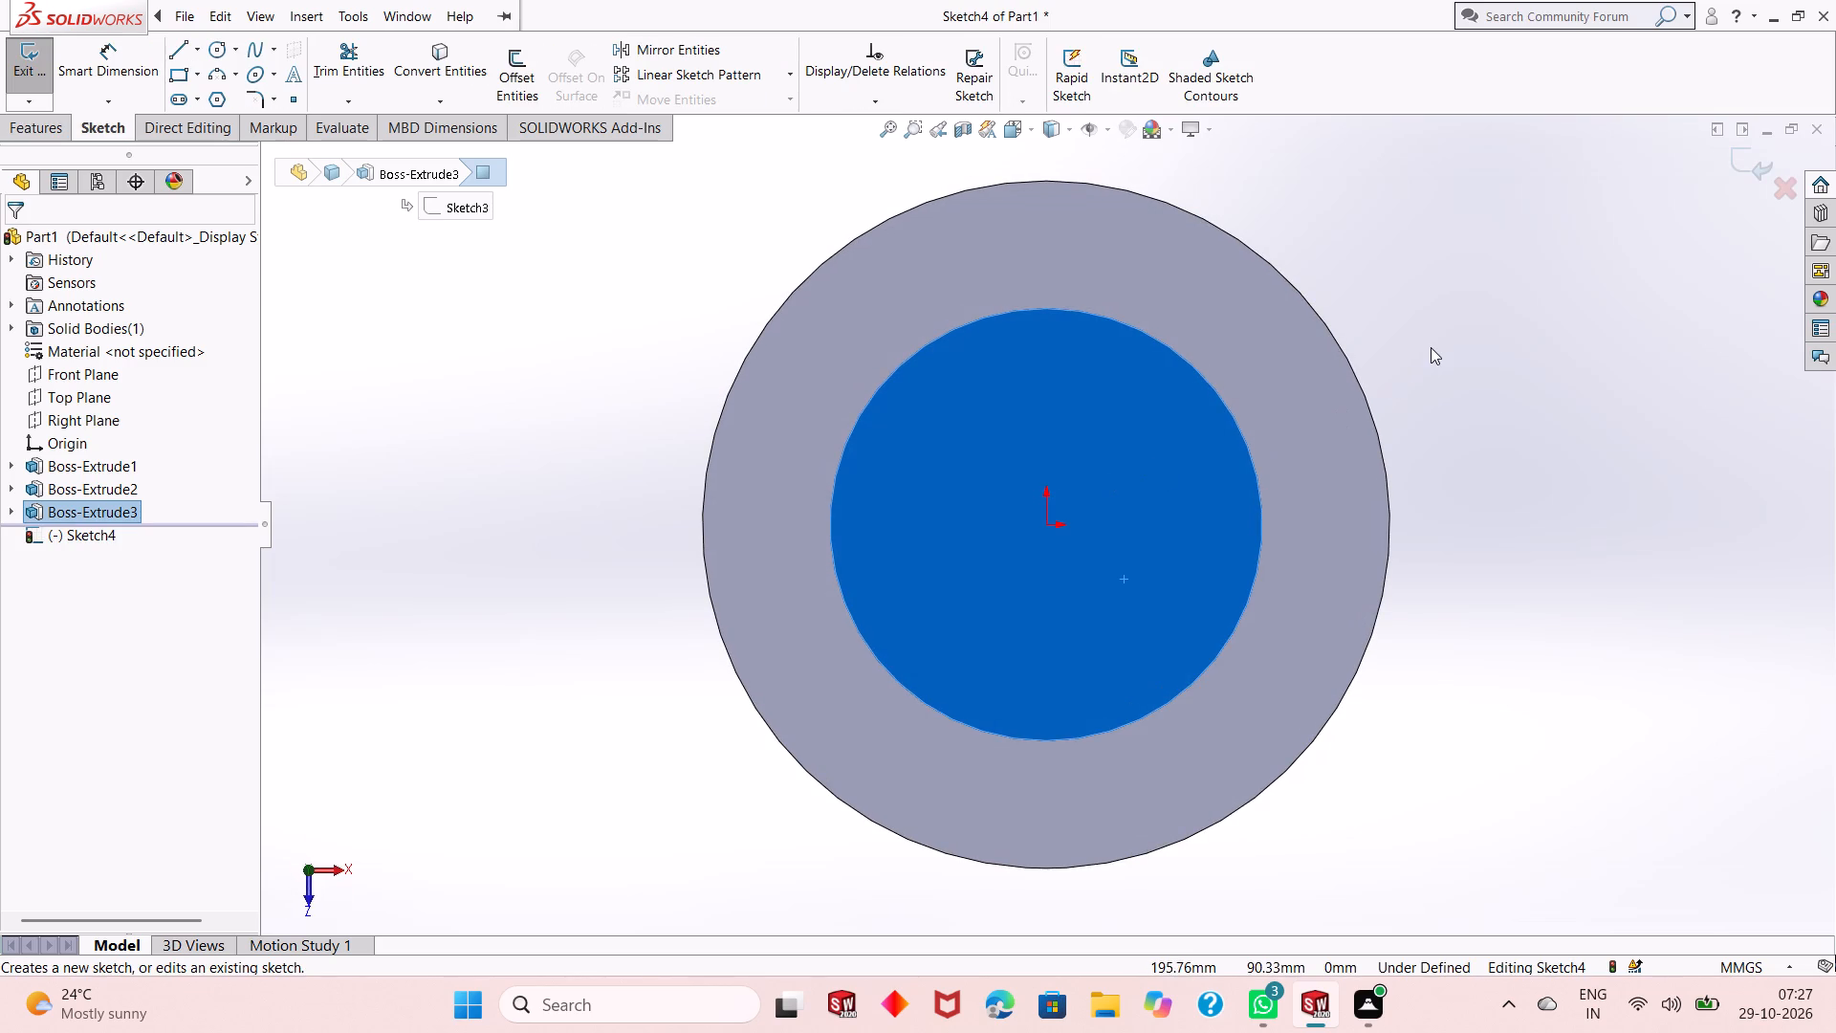
Sketch two concentric circles centred on the origin, with radii of about 117 mm and 130 mm.
click(217, 48)
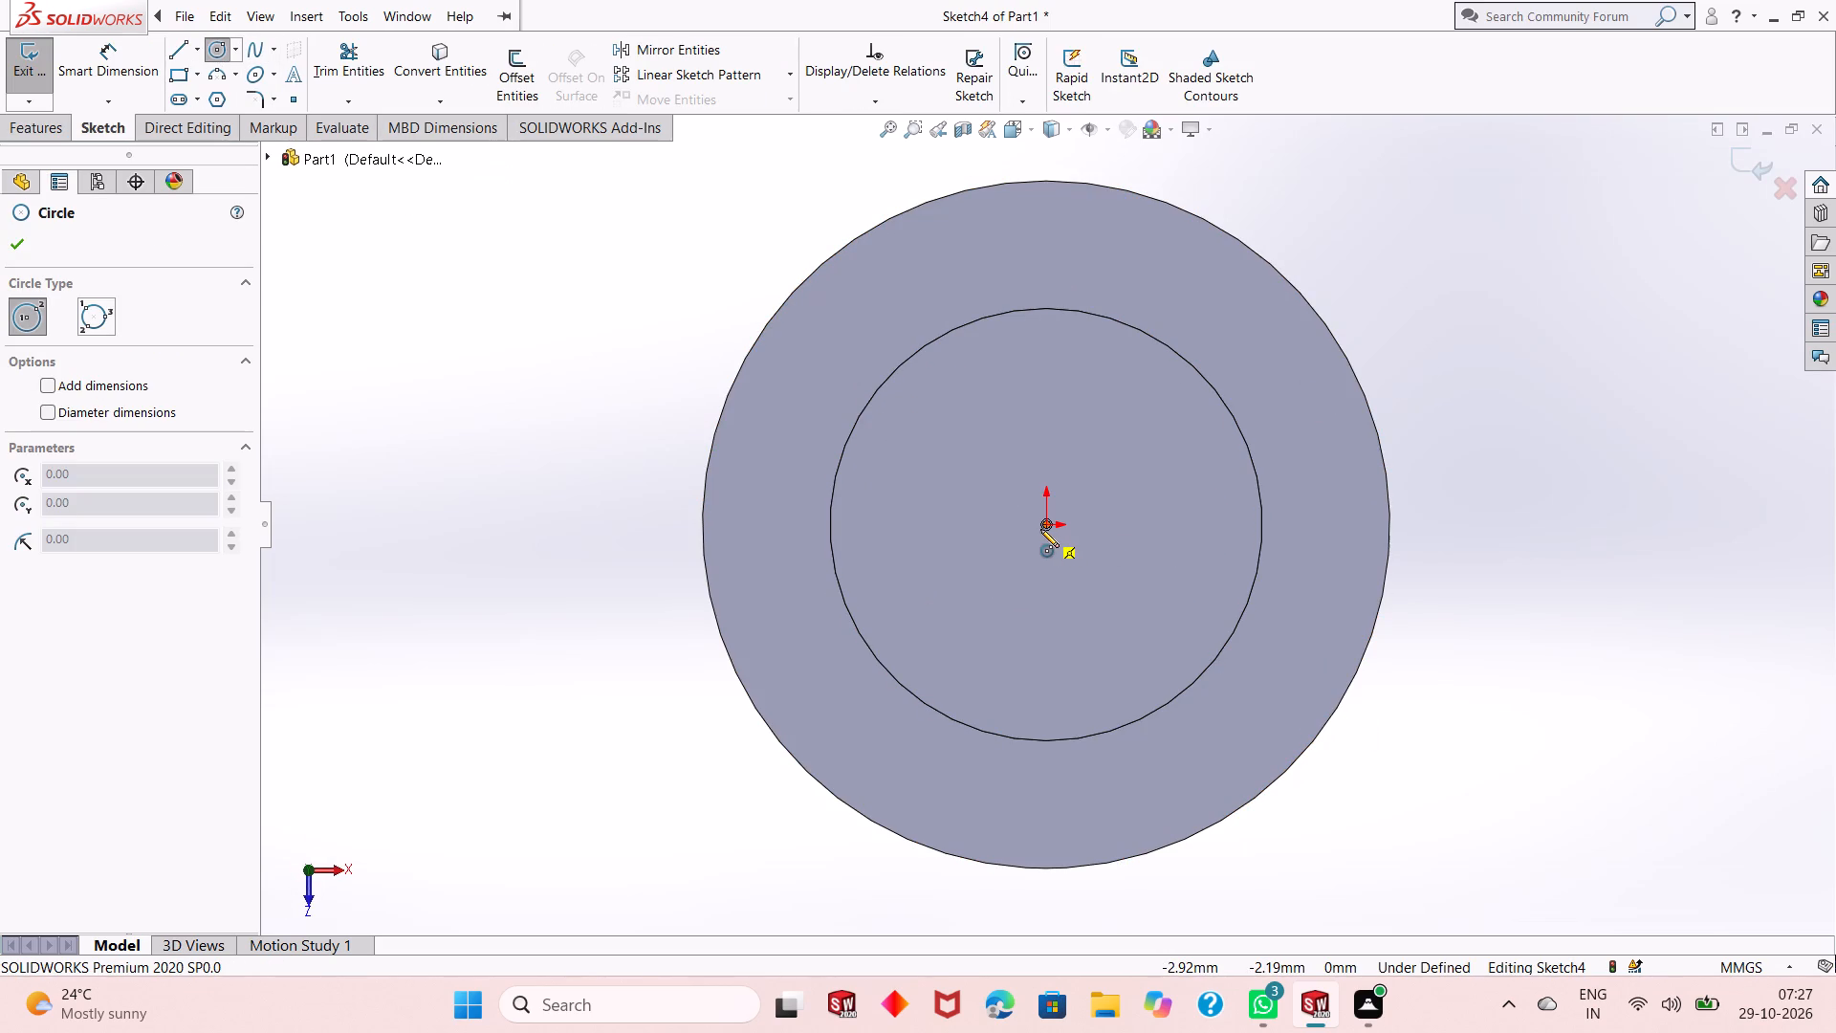
click(1042, 527)
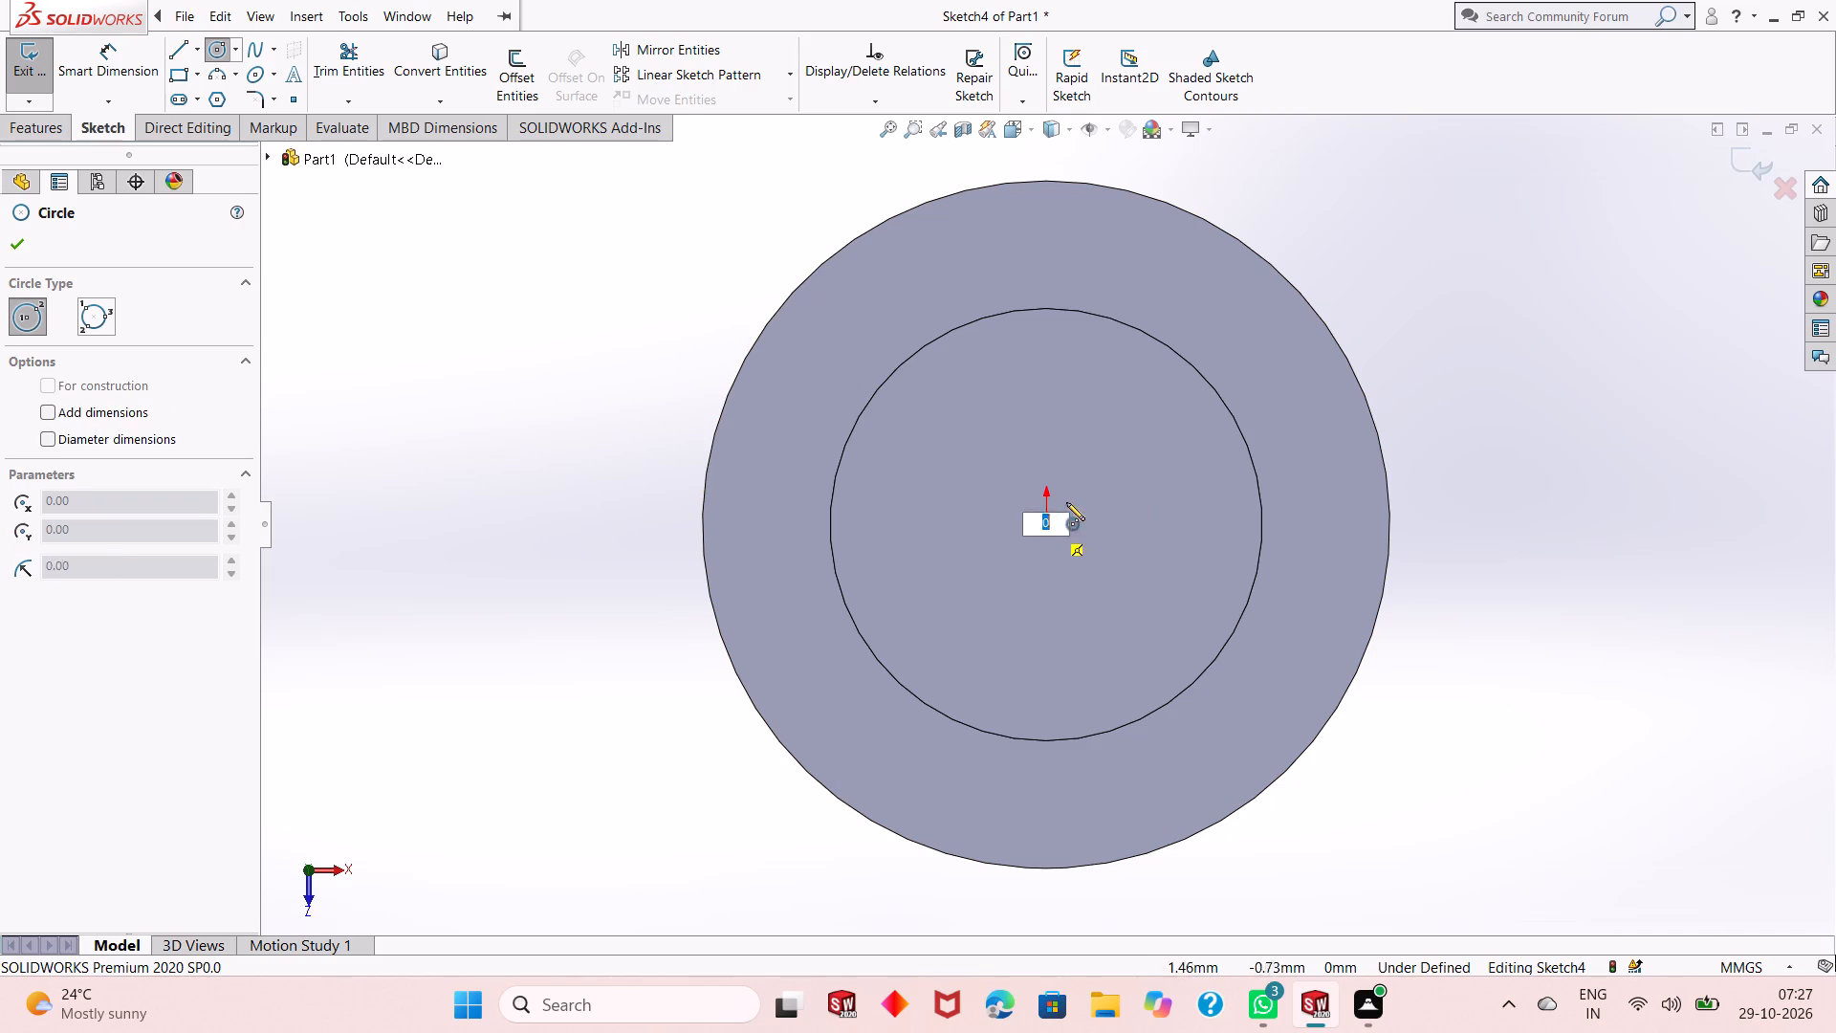
click(1113, 304)
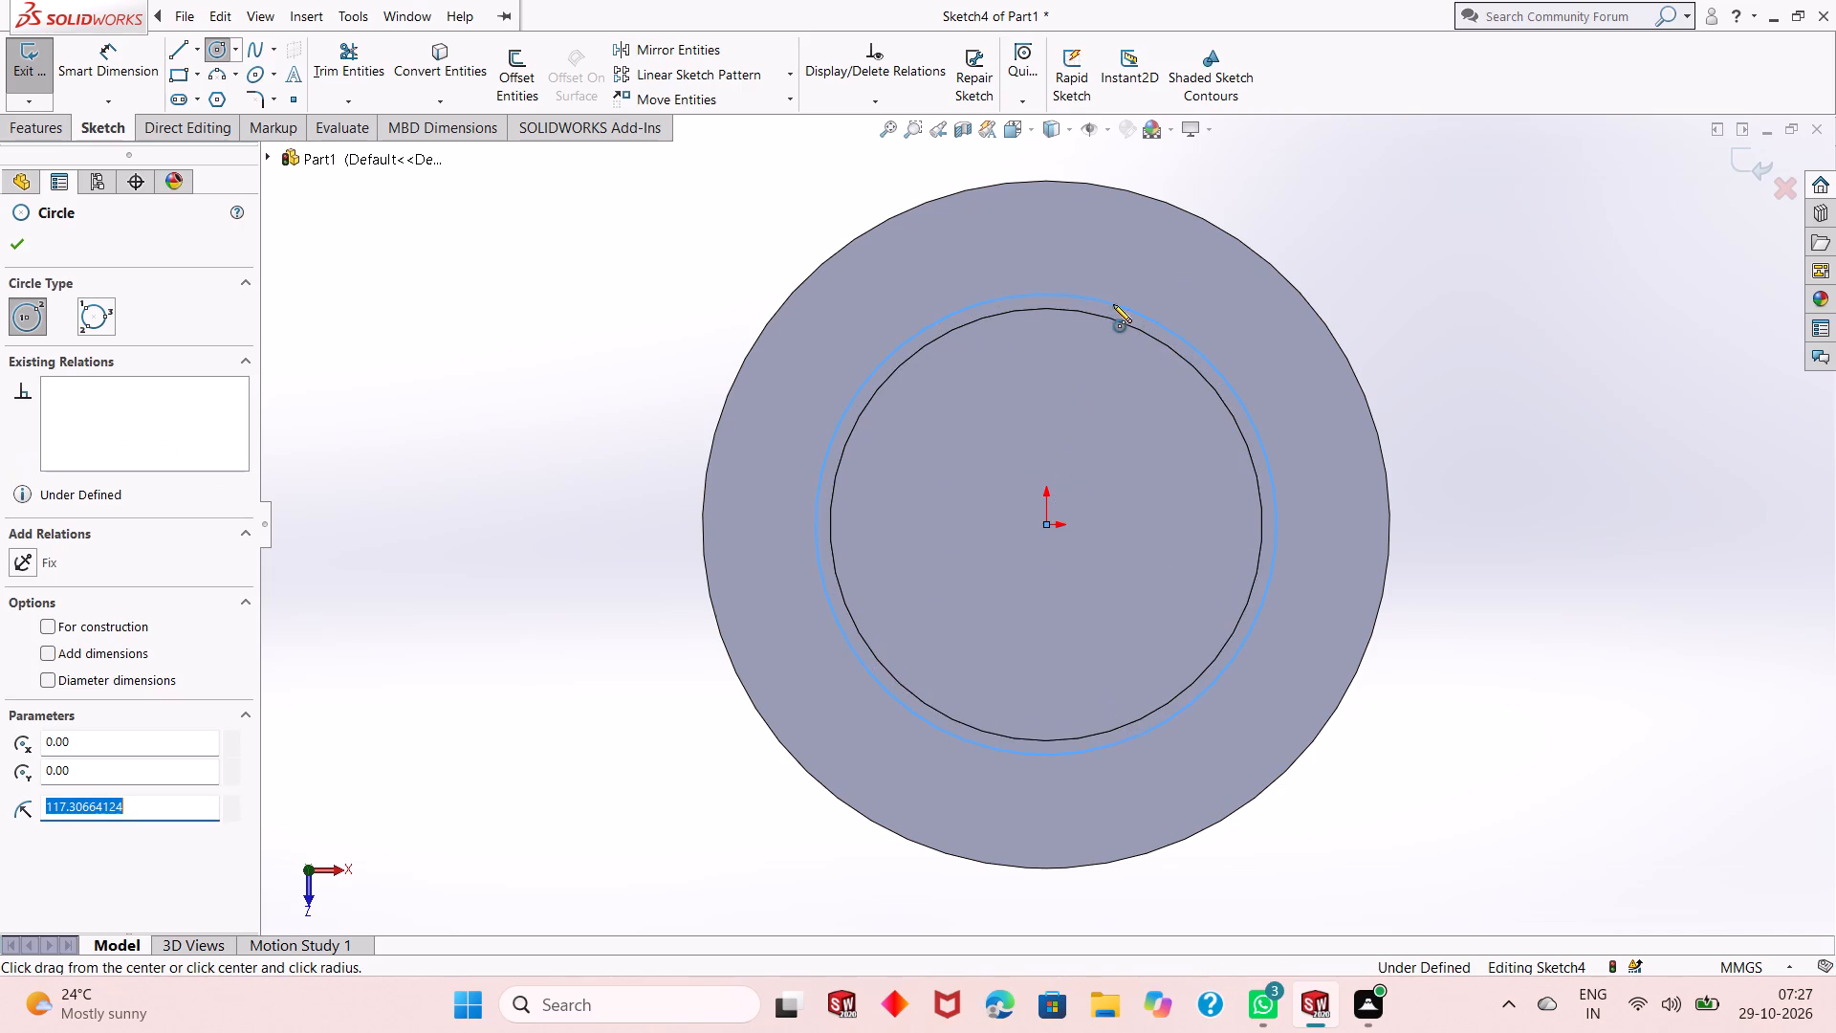
click(1047, 526)
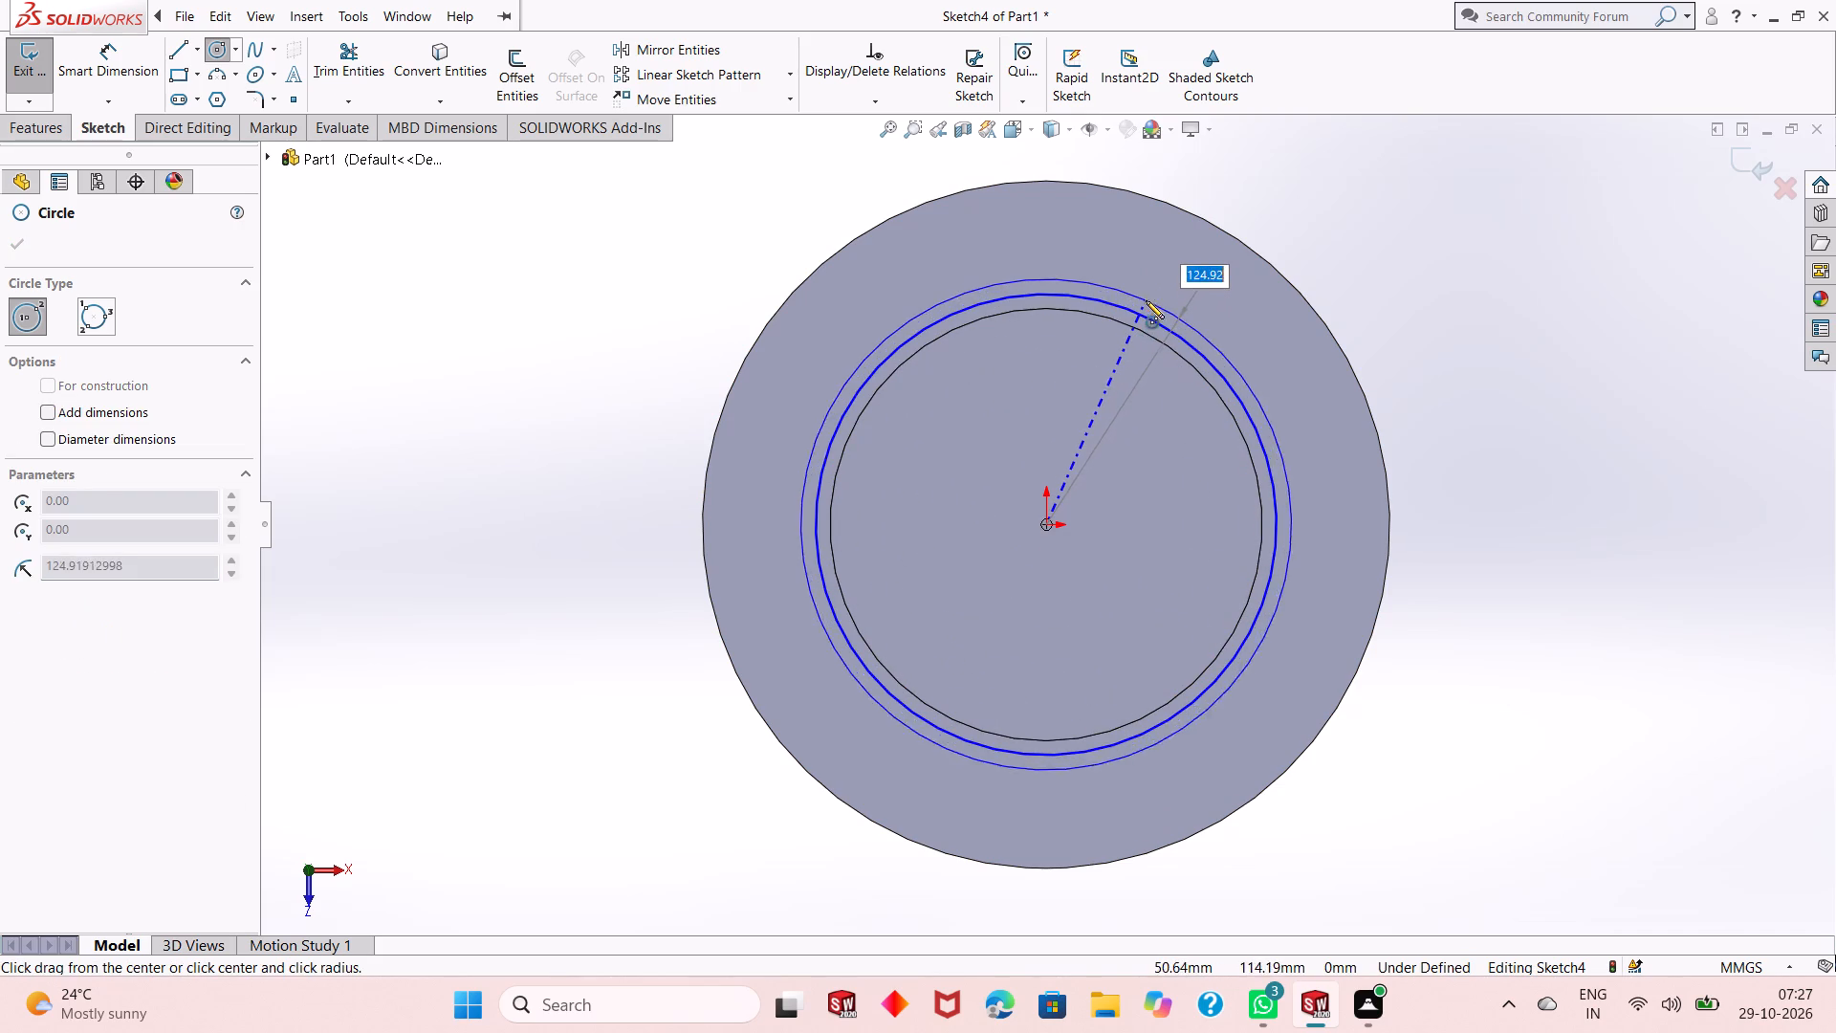
click(1148, 291)
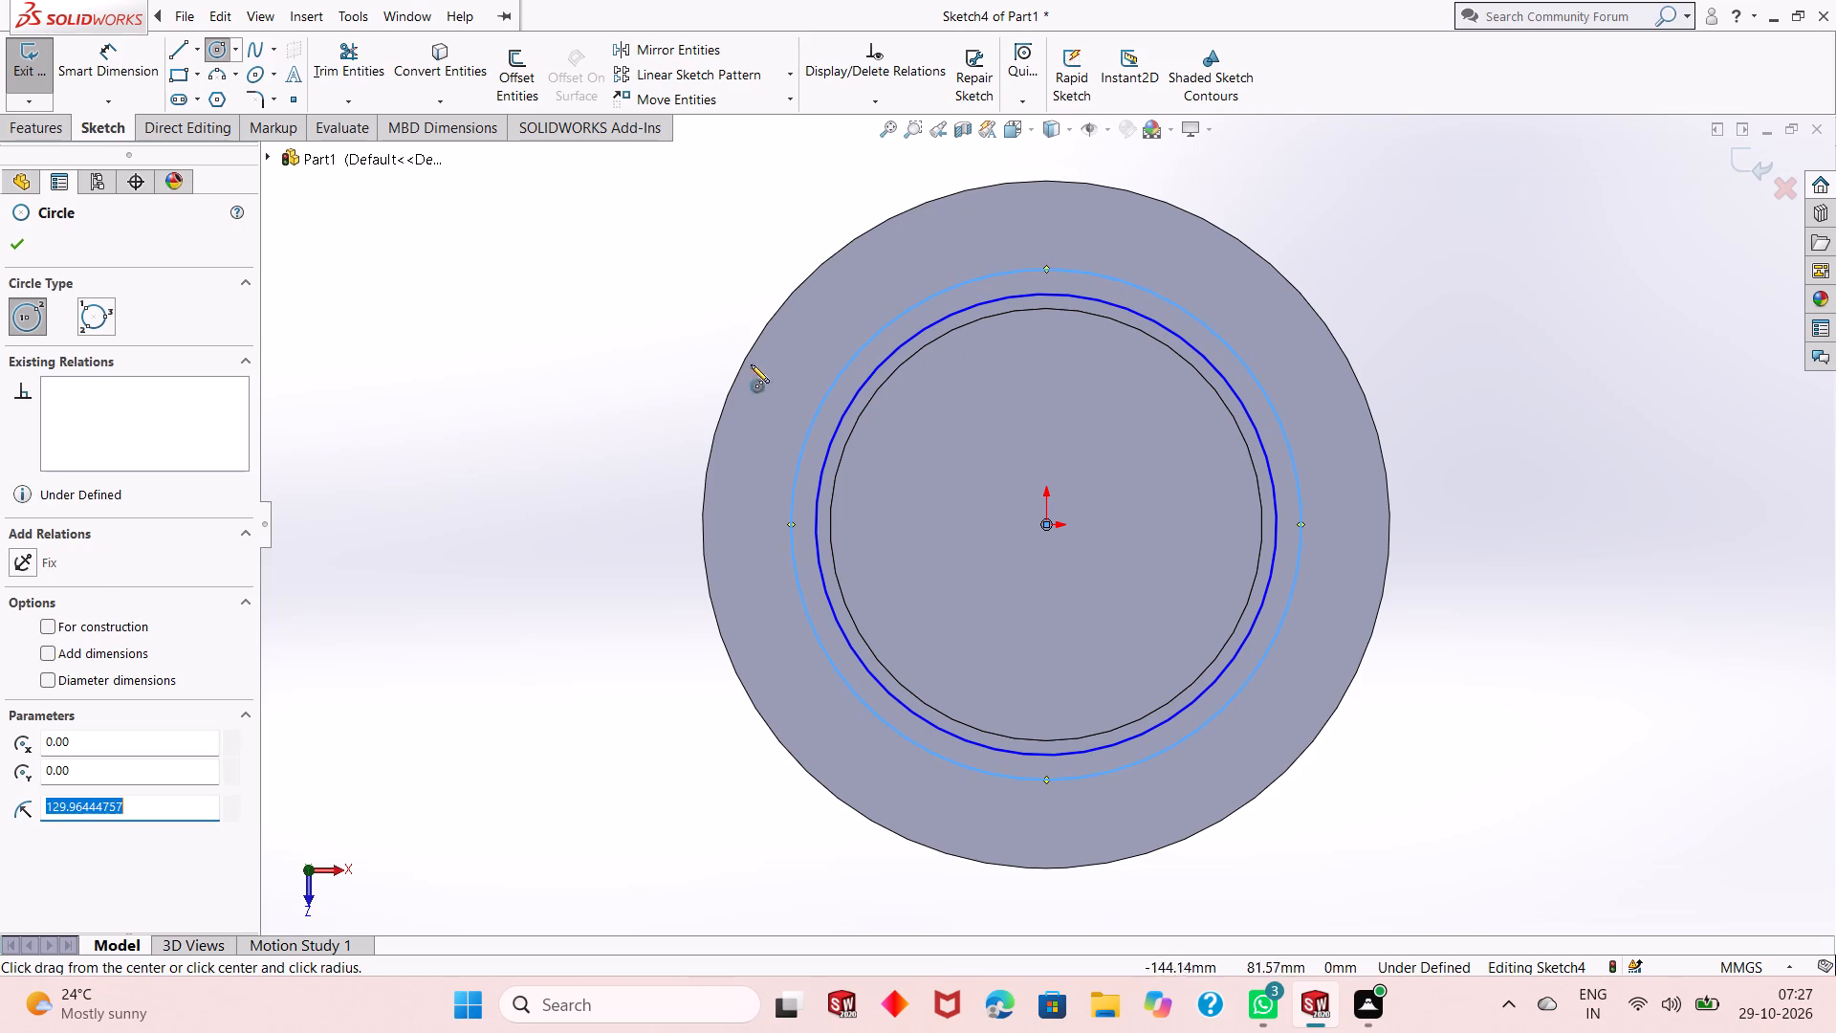
right_click(371, 319)
click(426, 339)
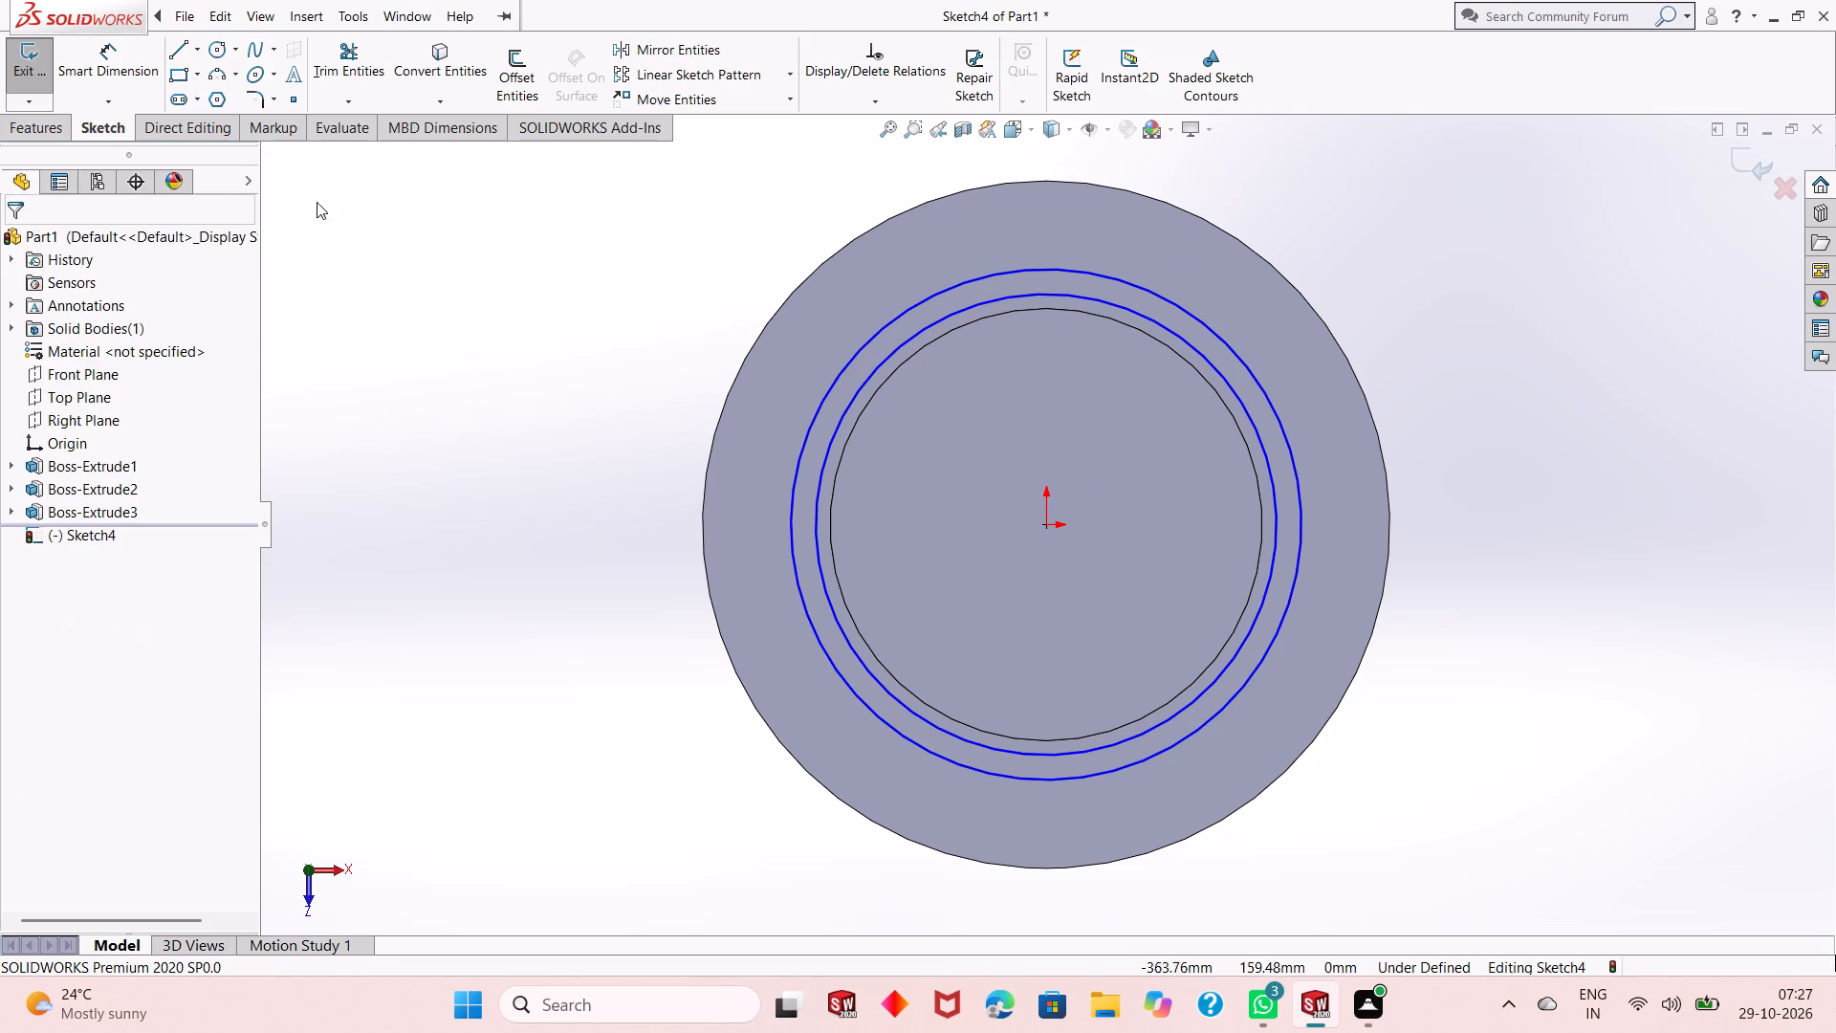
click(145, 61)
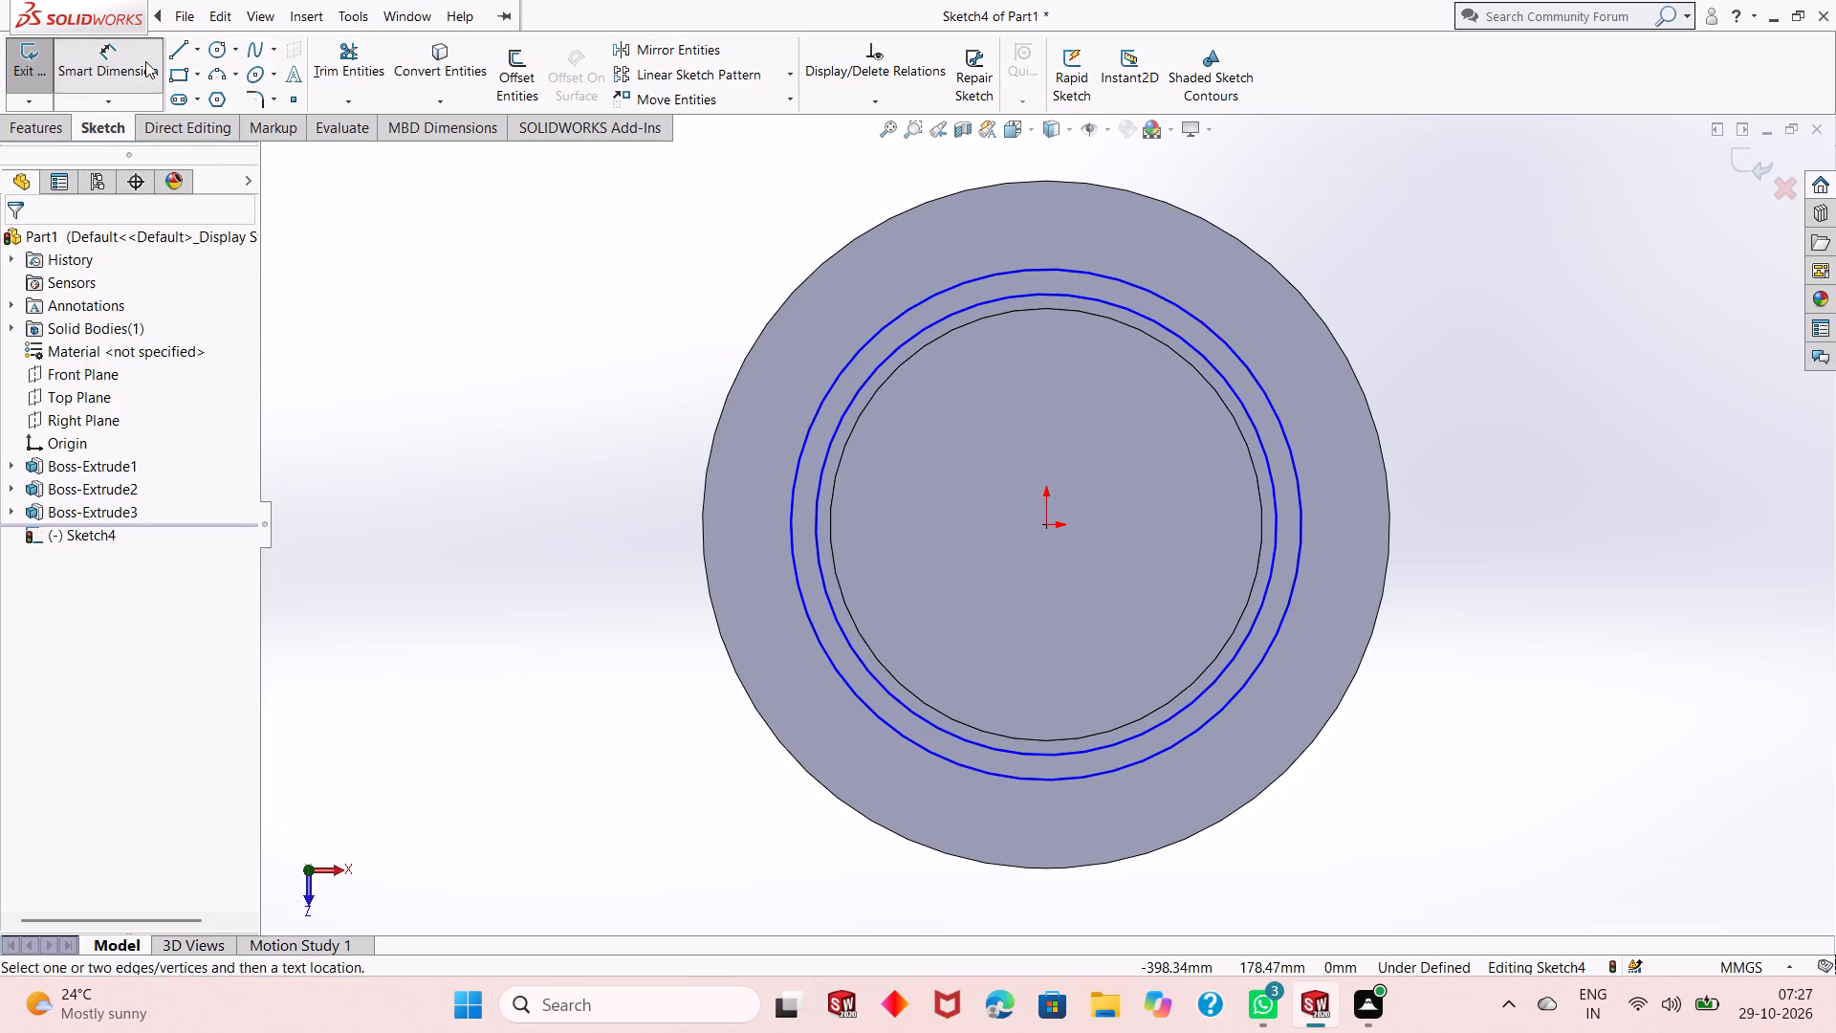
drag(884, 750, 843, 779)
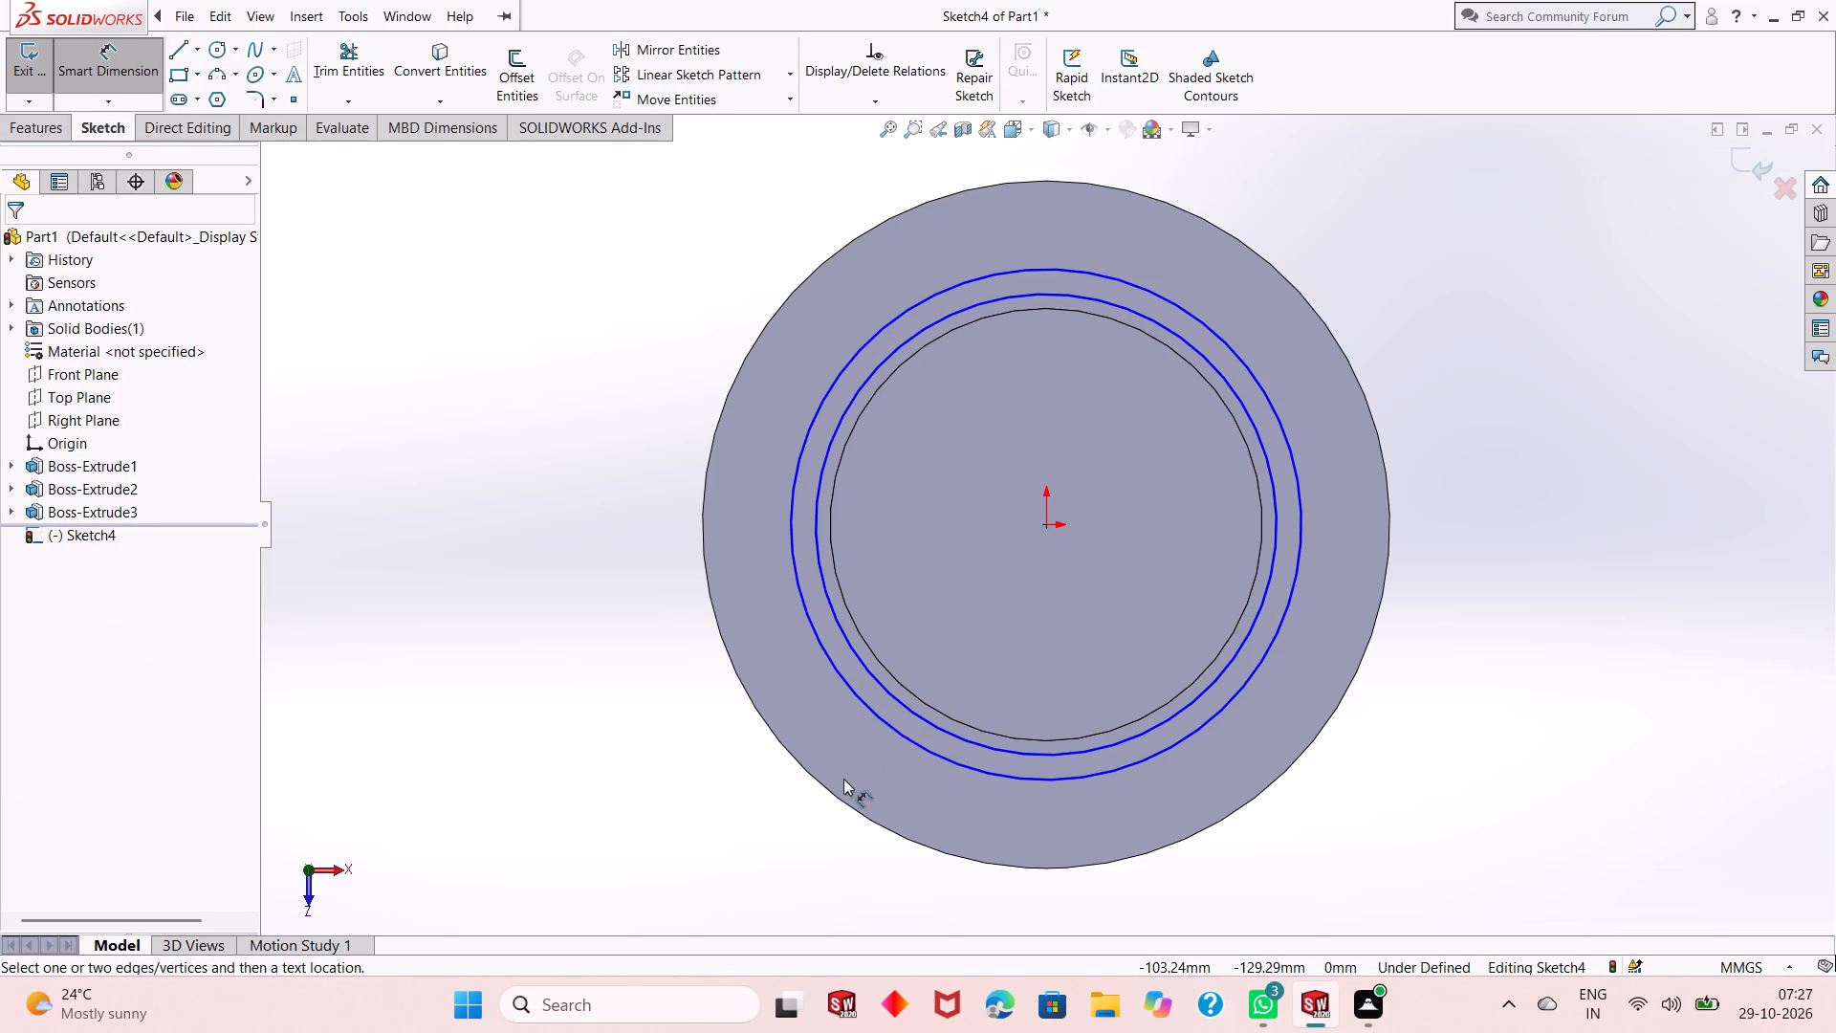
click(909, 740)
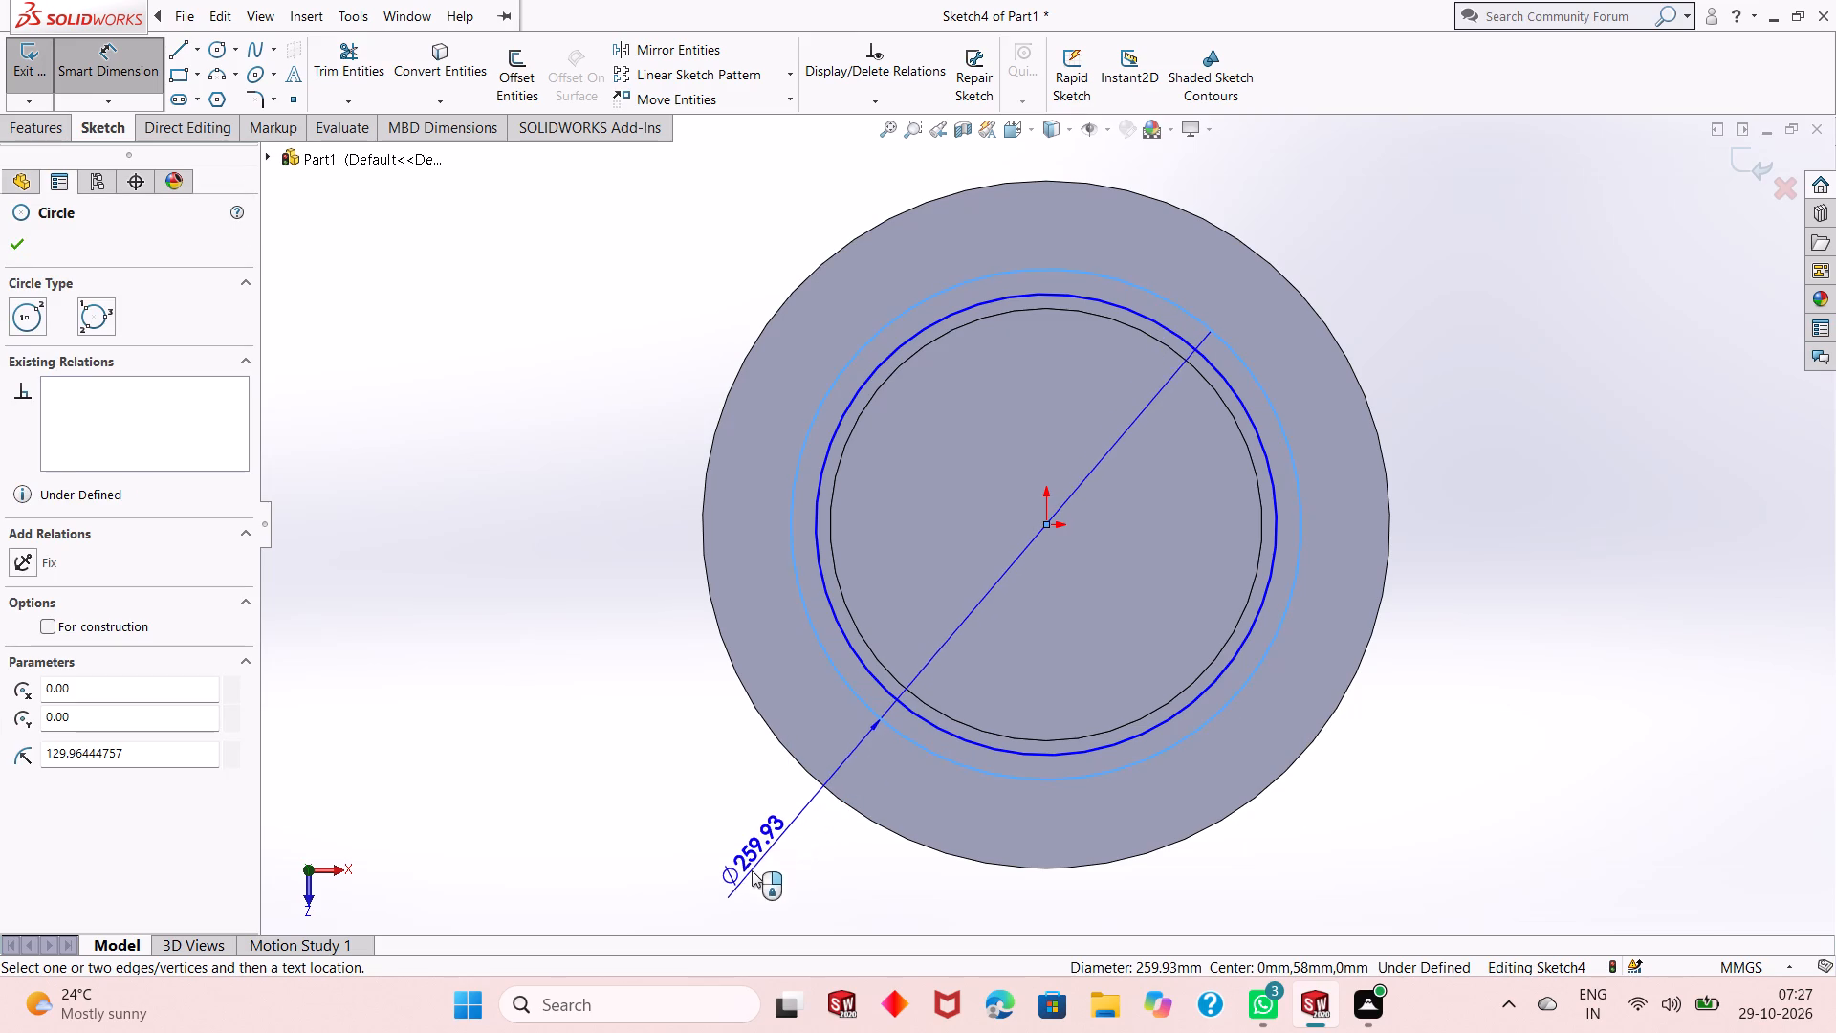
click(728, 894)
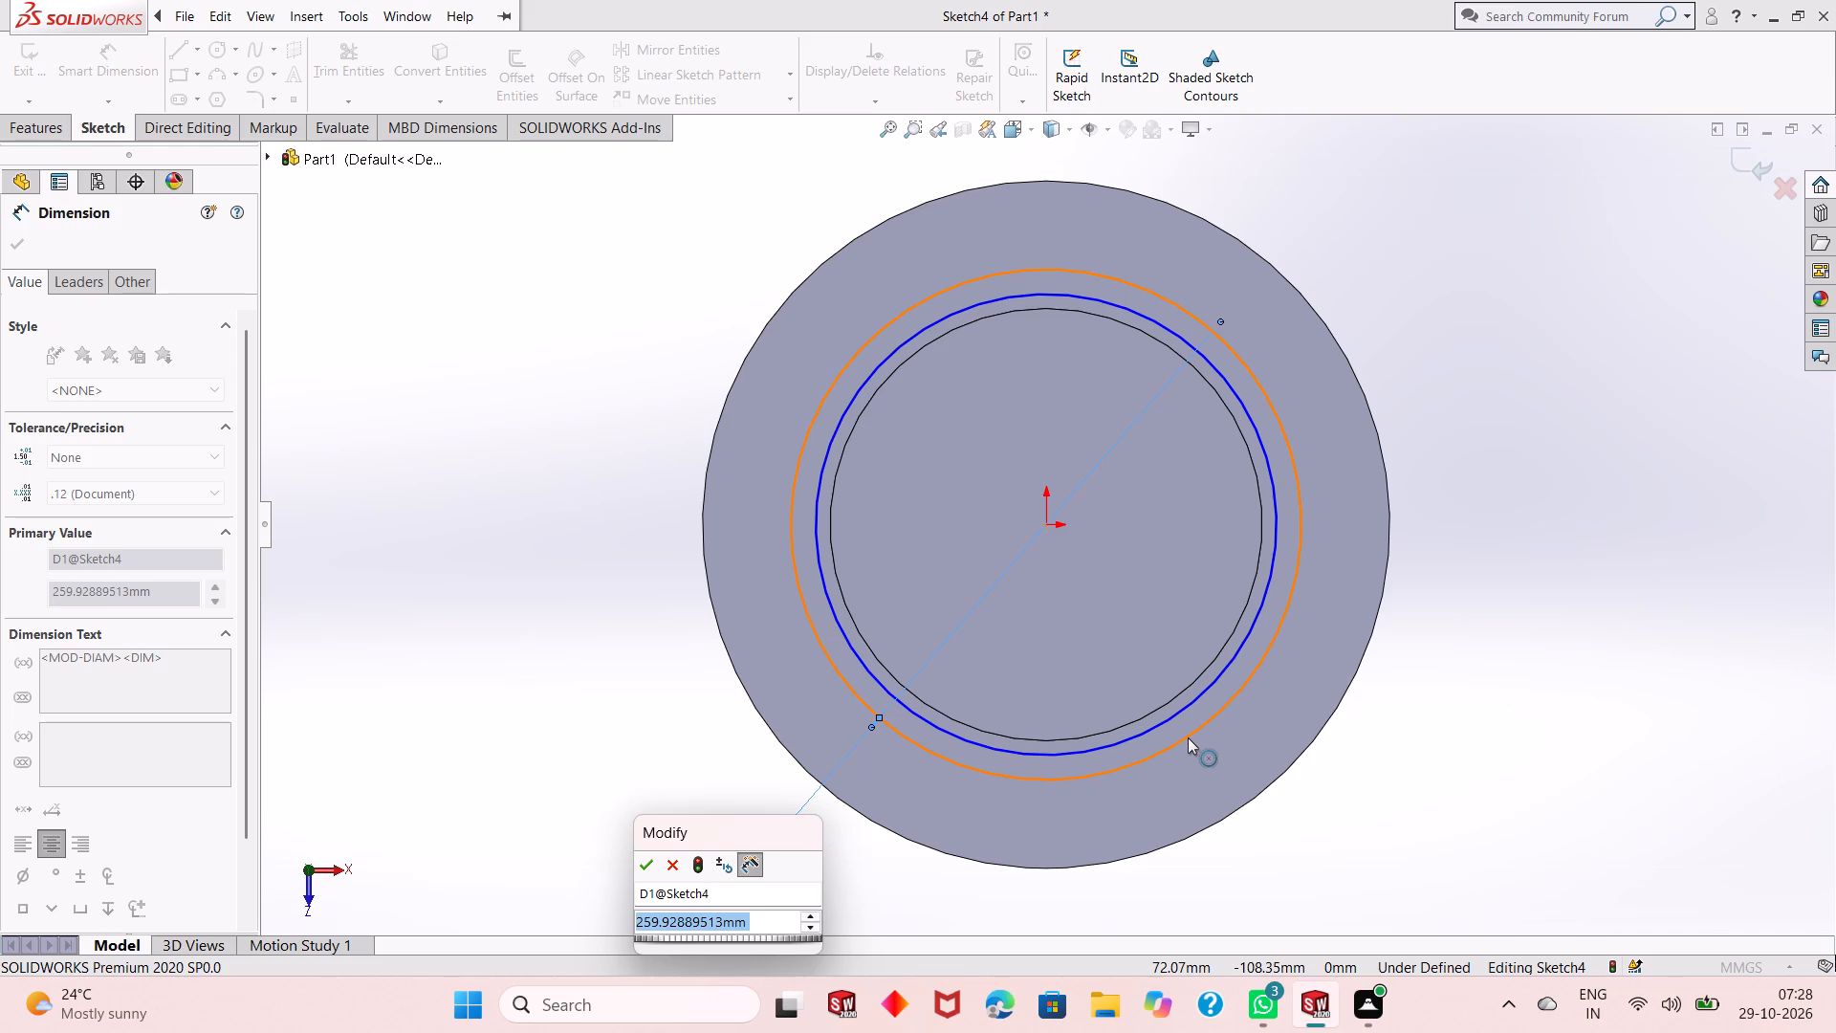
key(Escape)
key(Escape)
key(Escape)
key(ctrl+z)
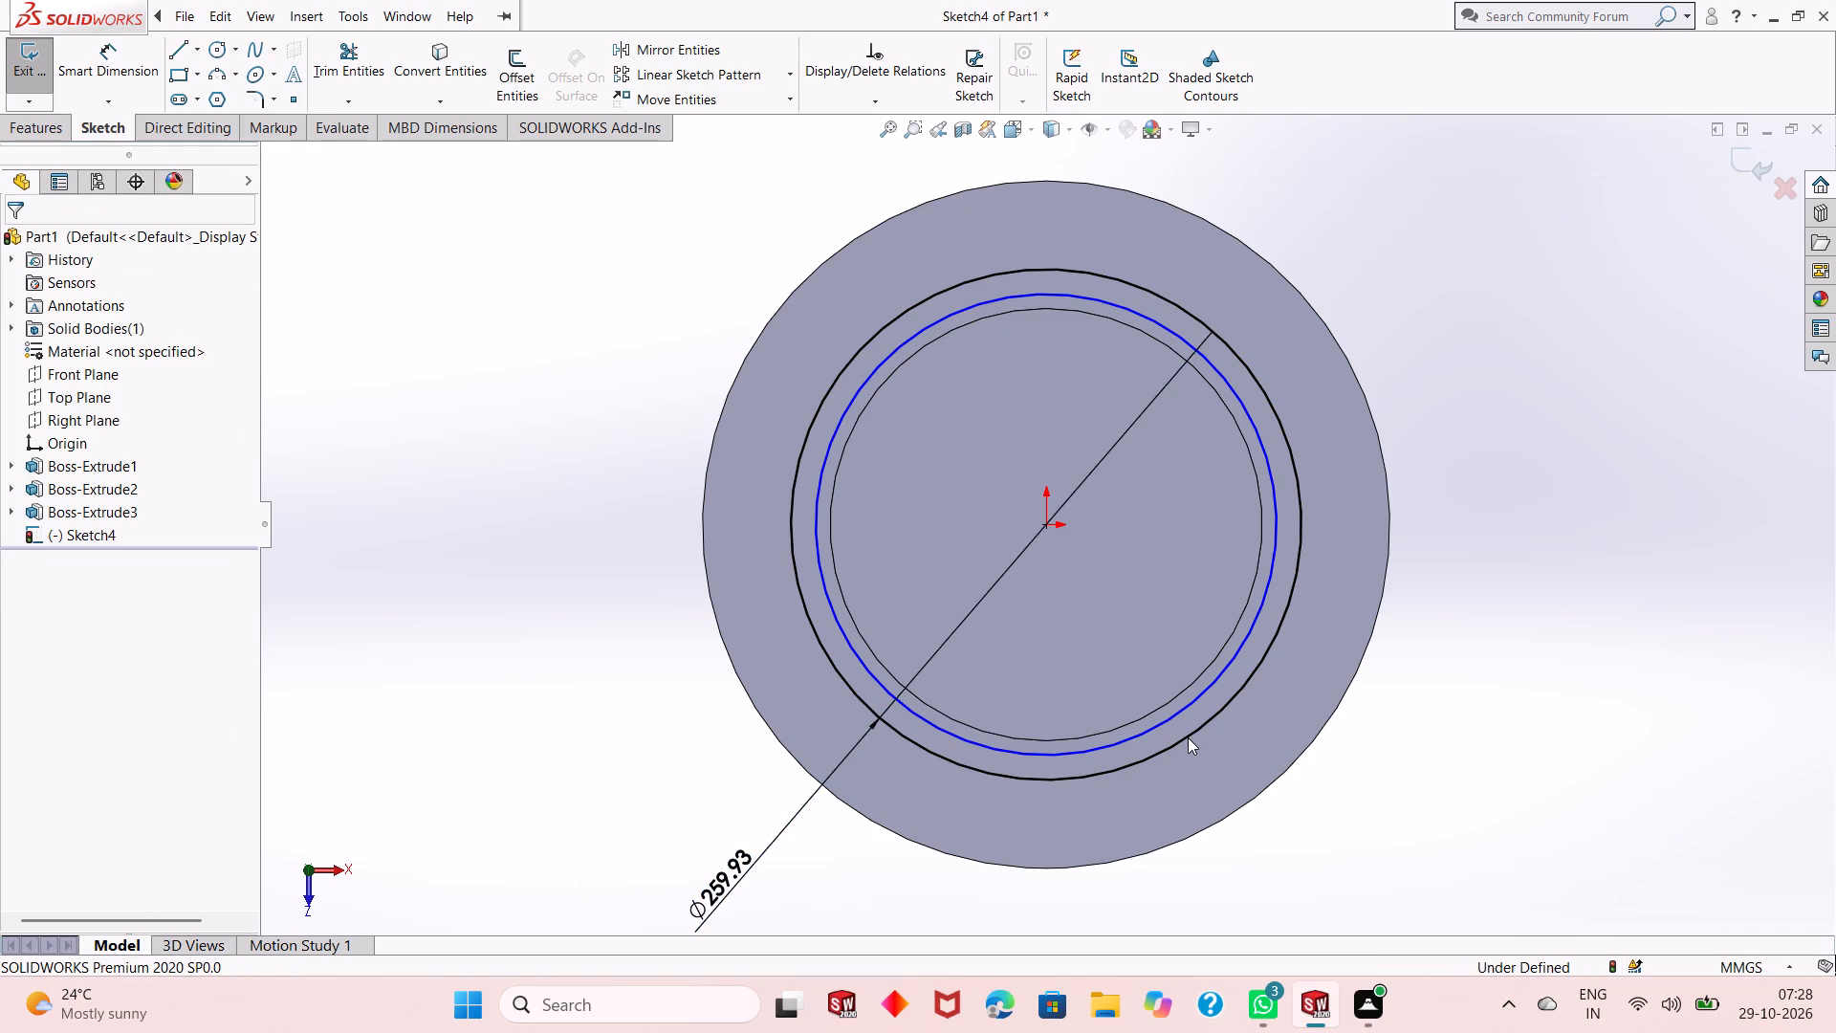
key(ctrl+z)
Dimension the inner sketched circle's diameter as 240 mm.
click(121, 73)
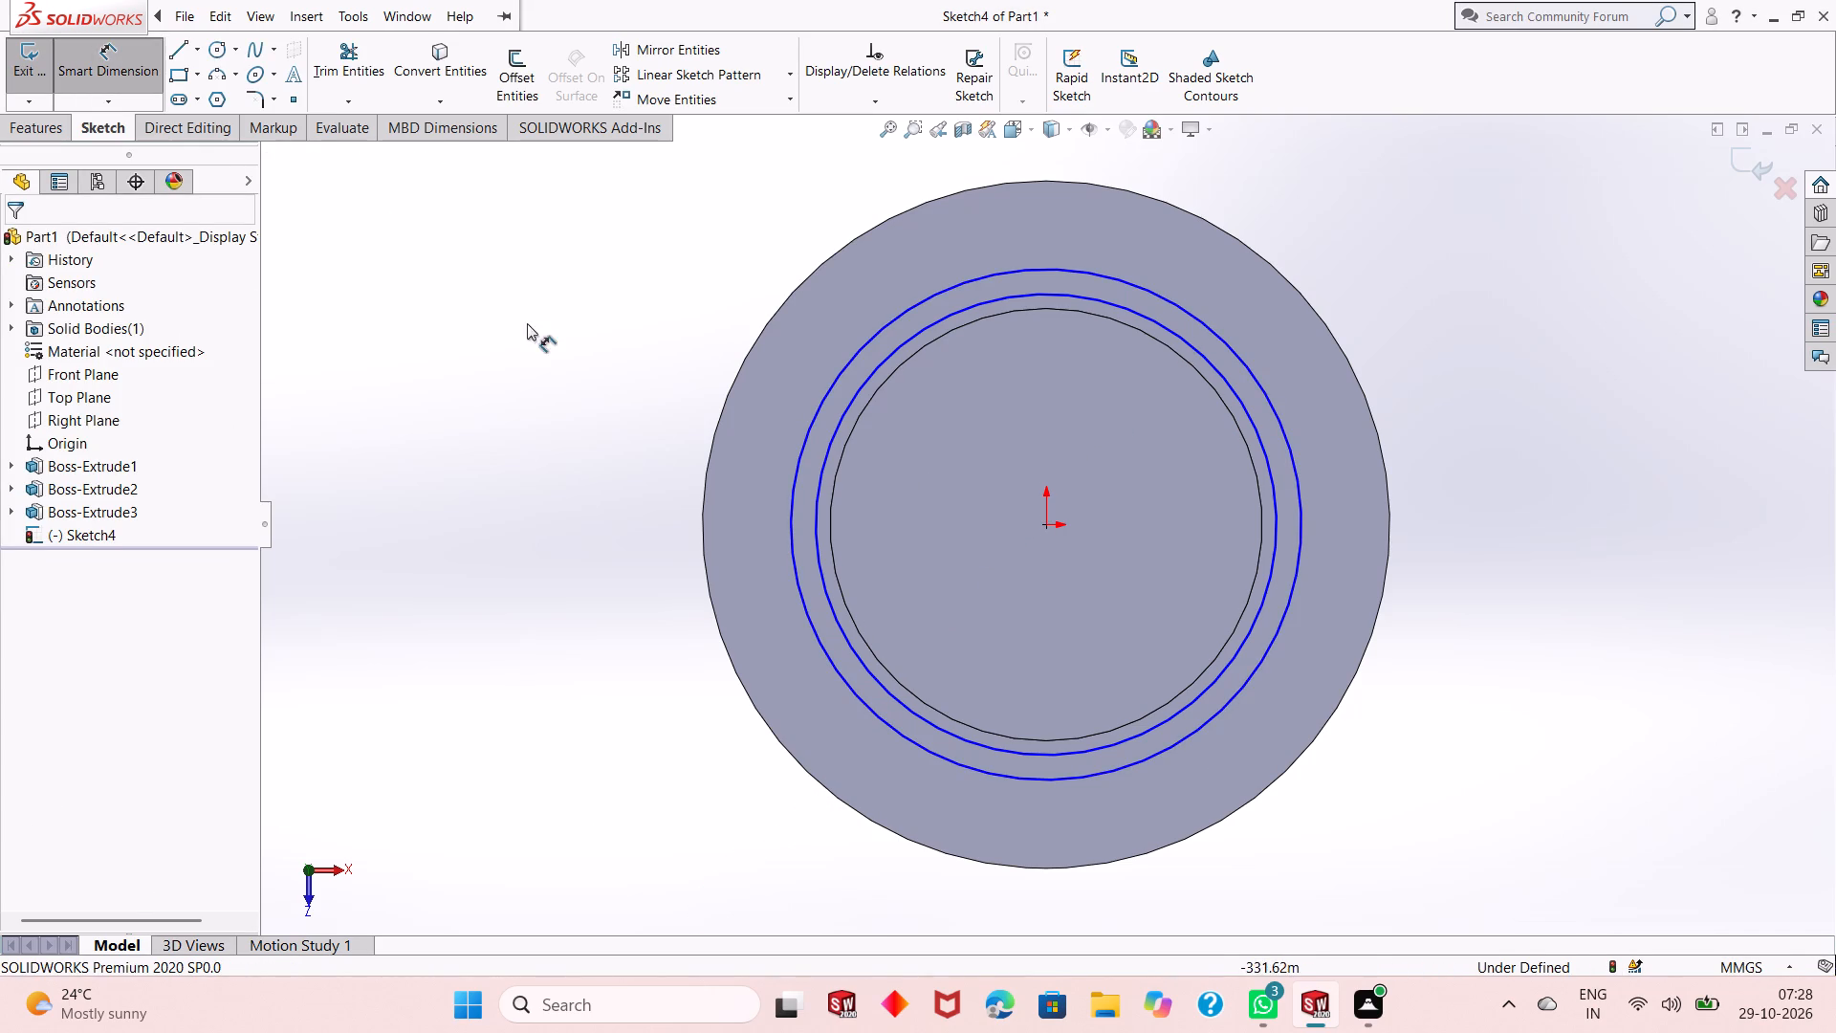
click(879, 679)
click(557, 787)
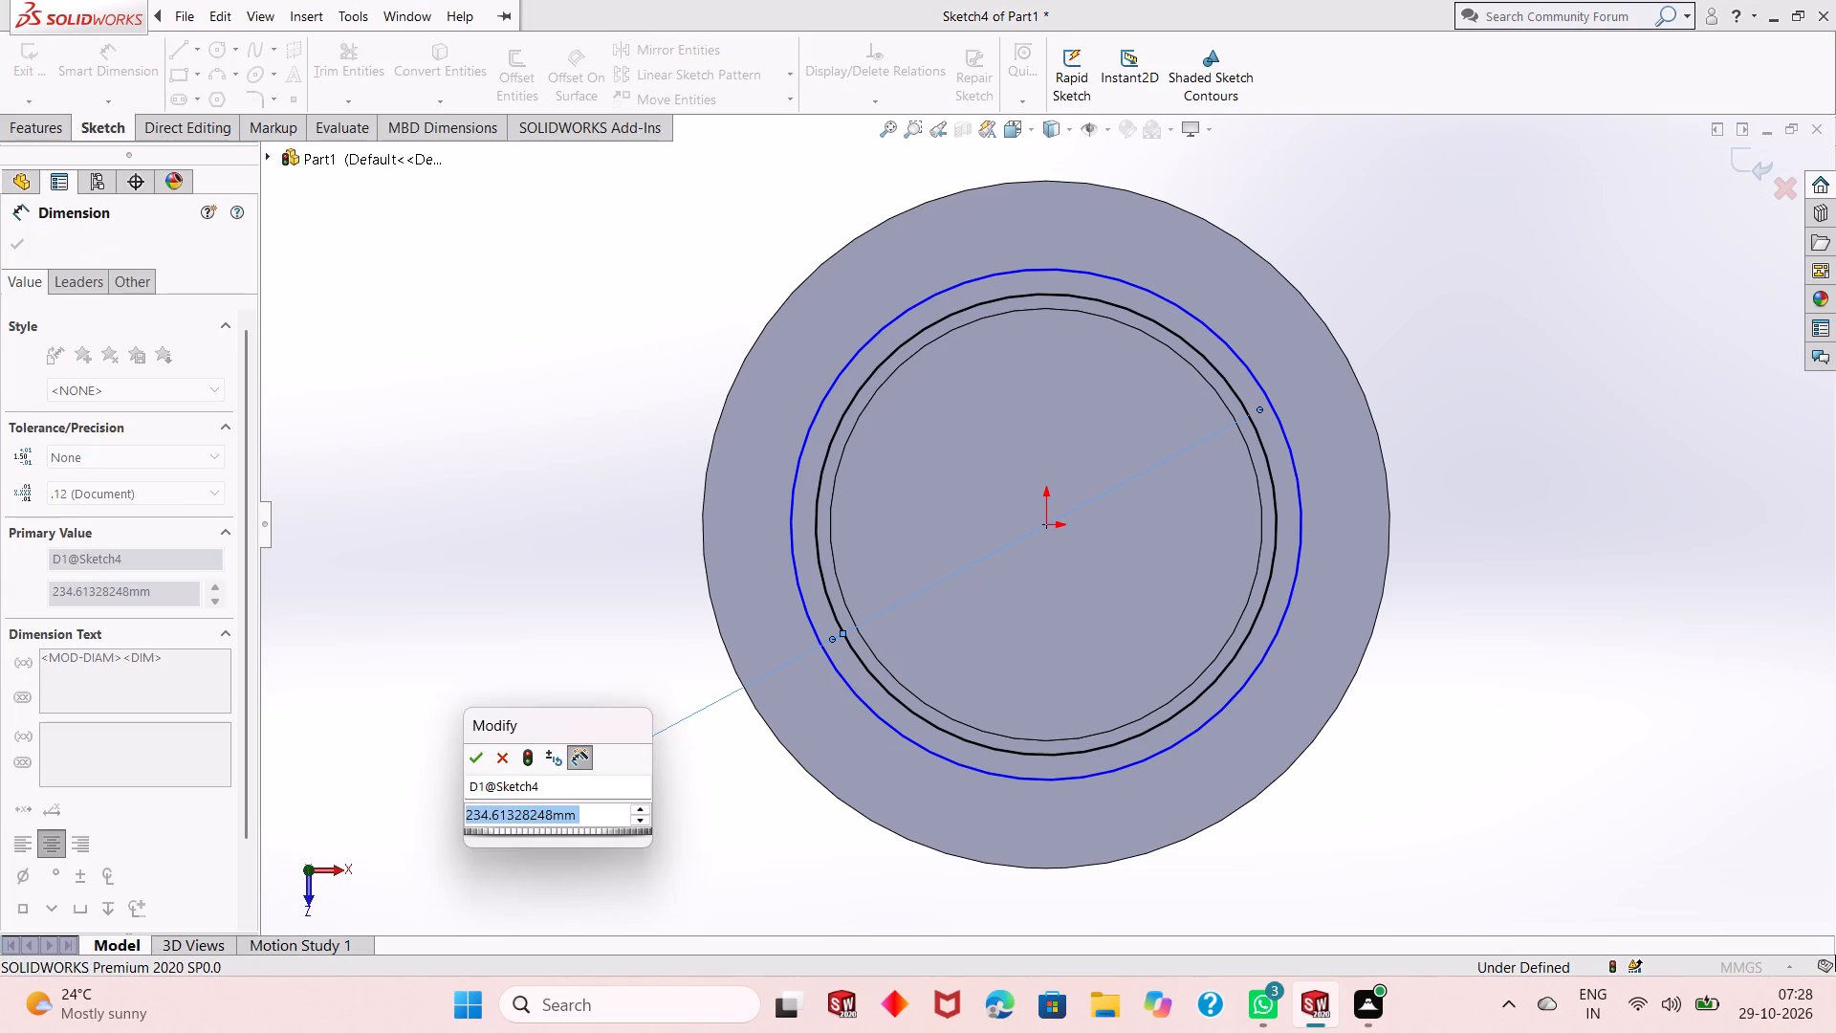
text(240)
key(Return)
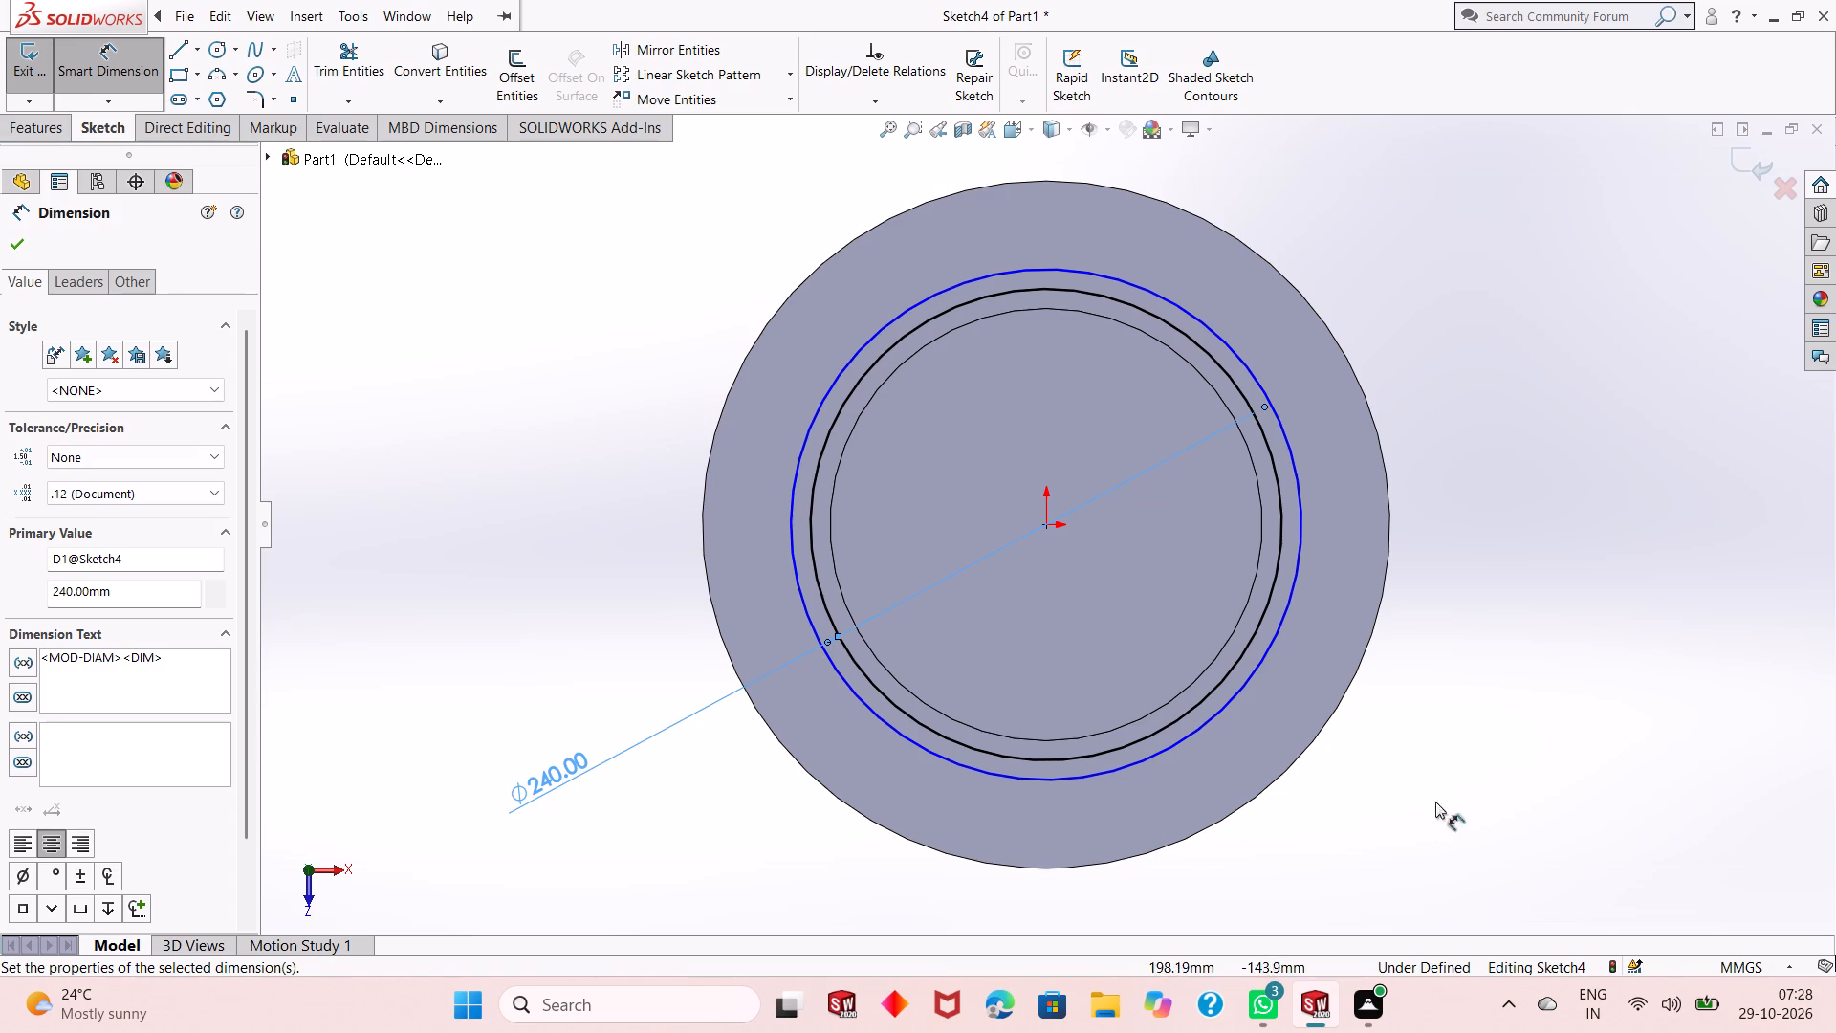
Dimension the outer sketched circle's diameter as 320 mm, entered as the sum 160+160.
click(1279, 626)
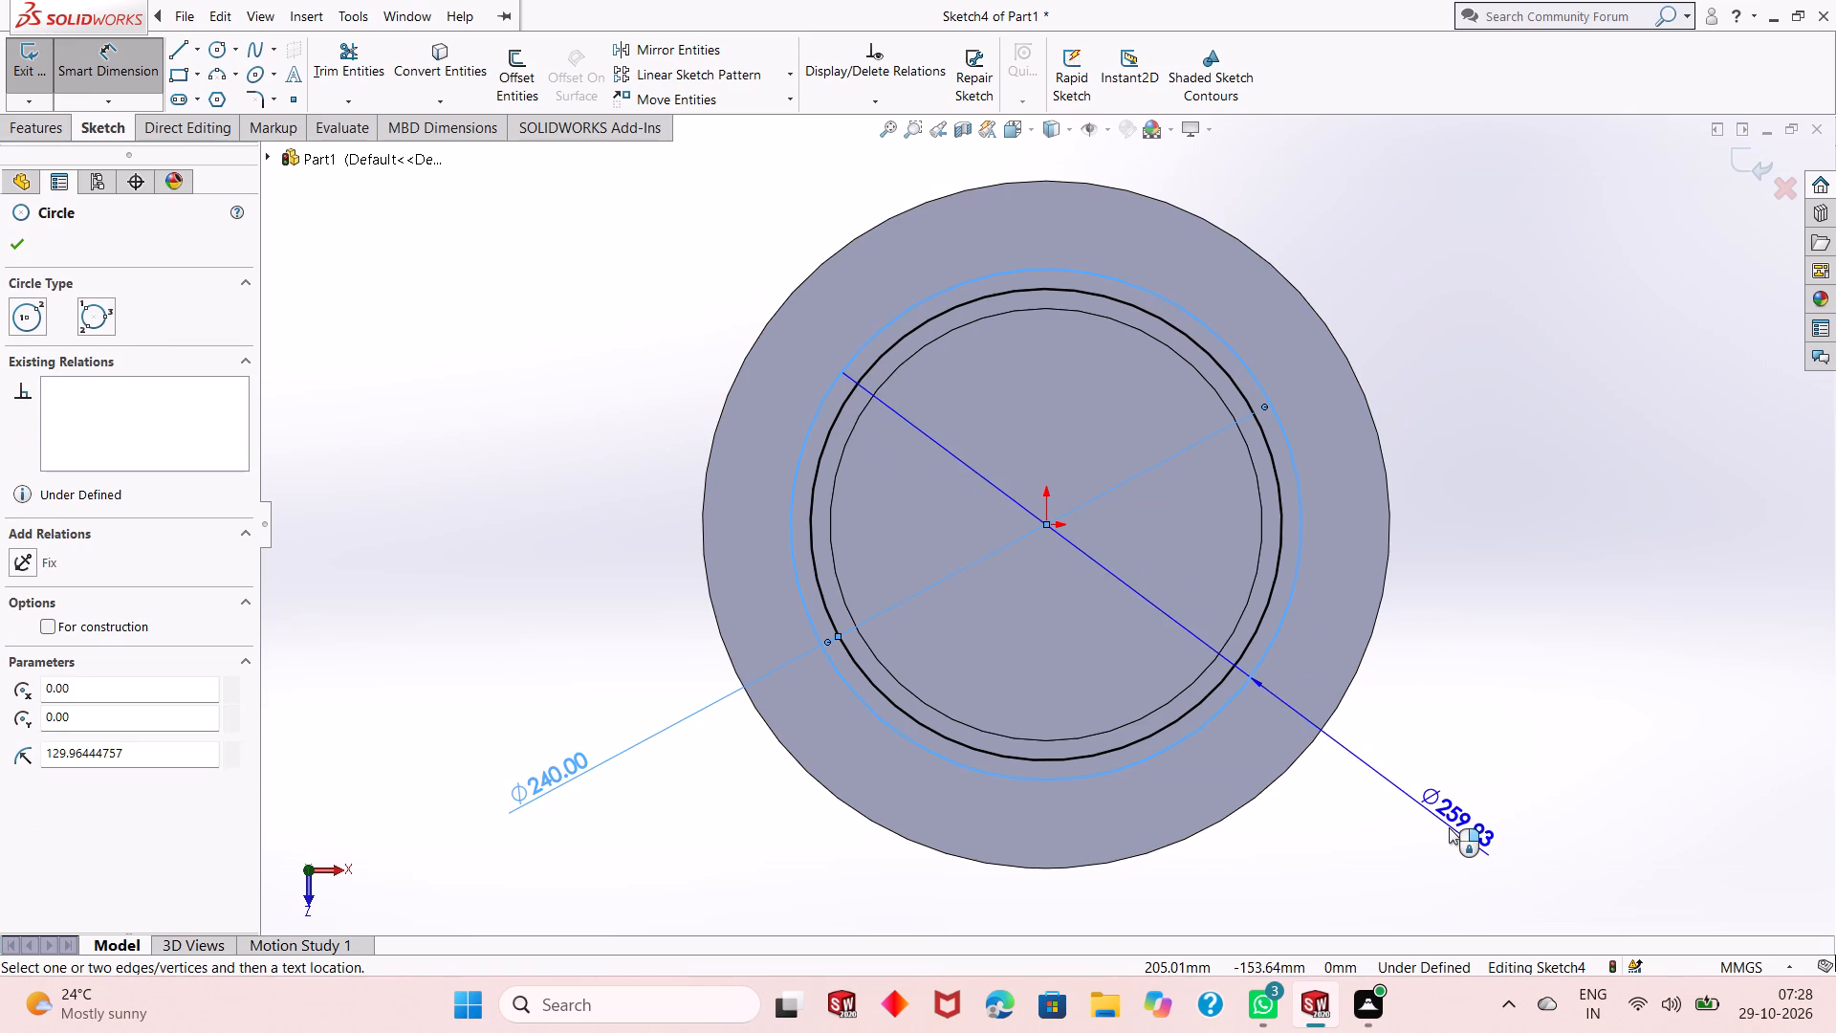
click(1449, 827)
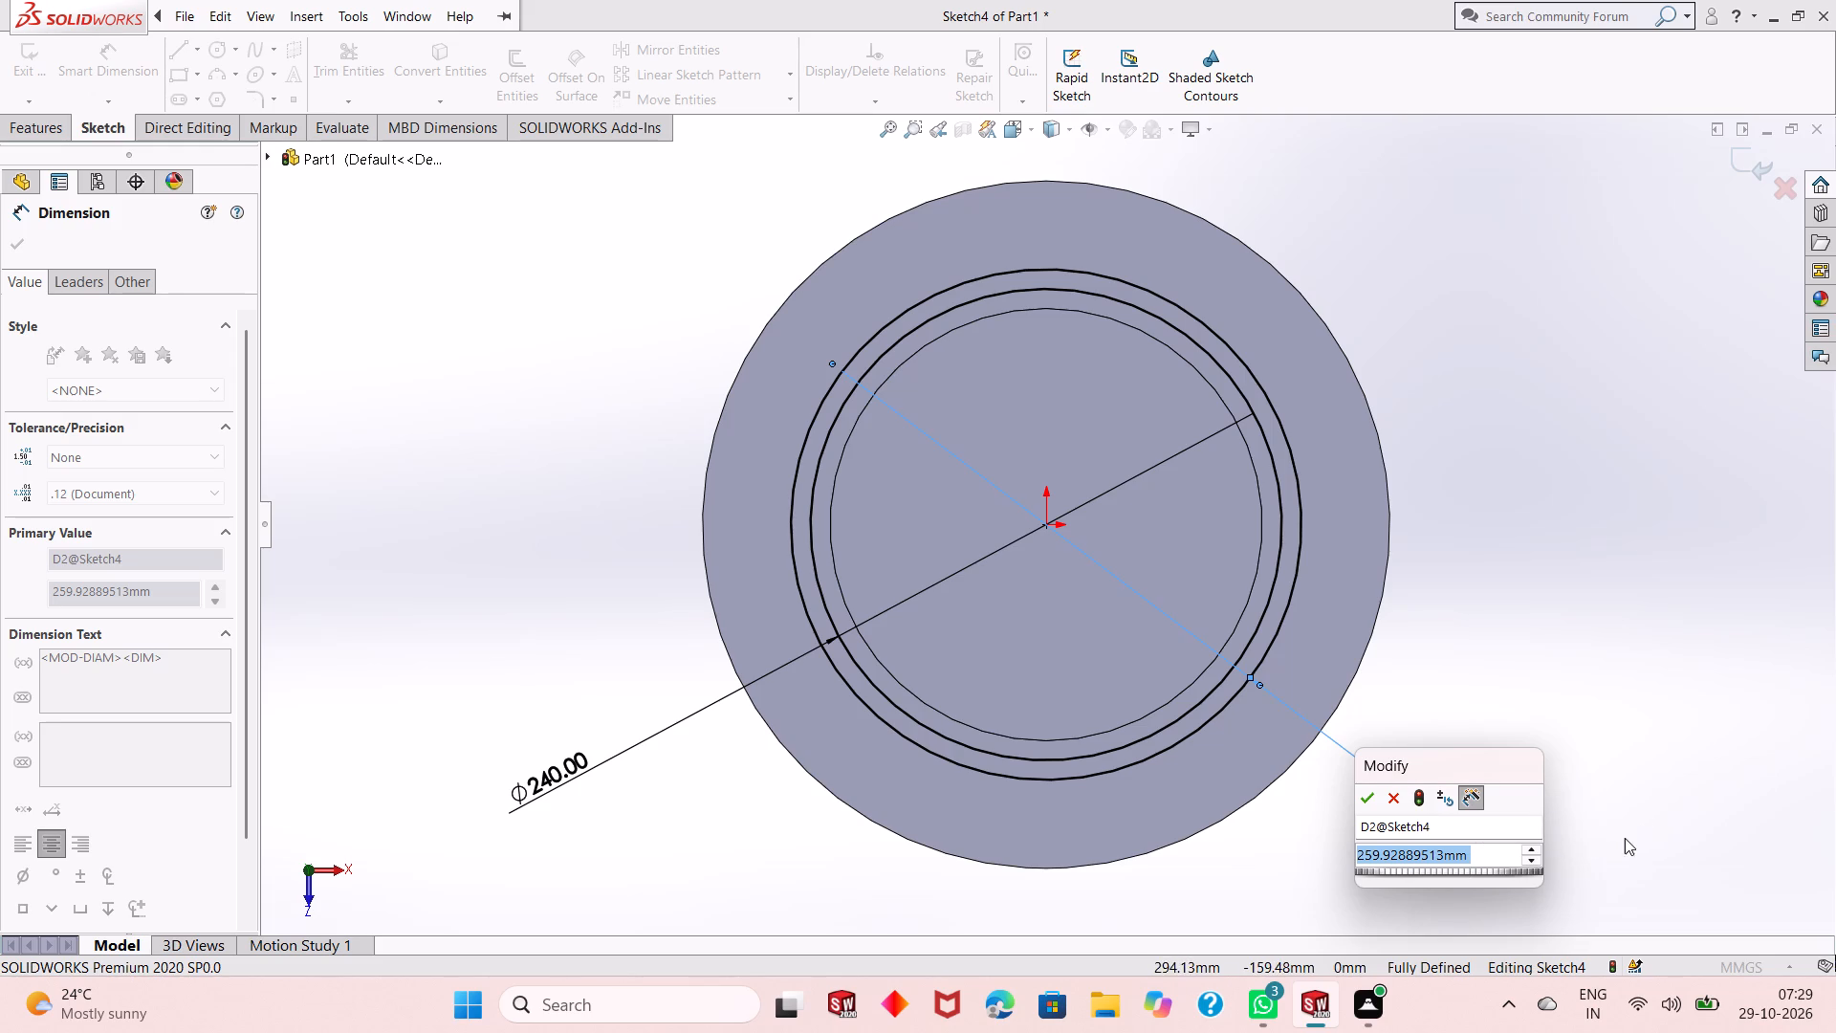
text(160)
text(+160)
key(Return)
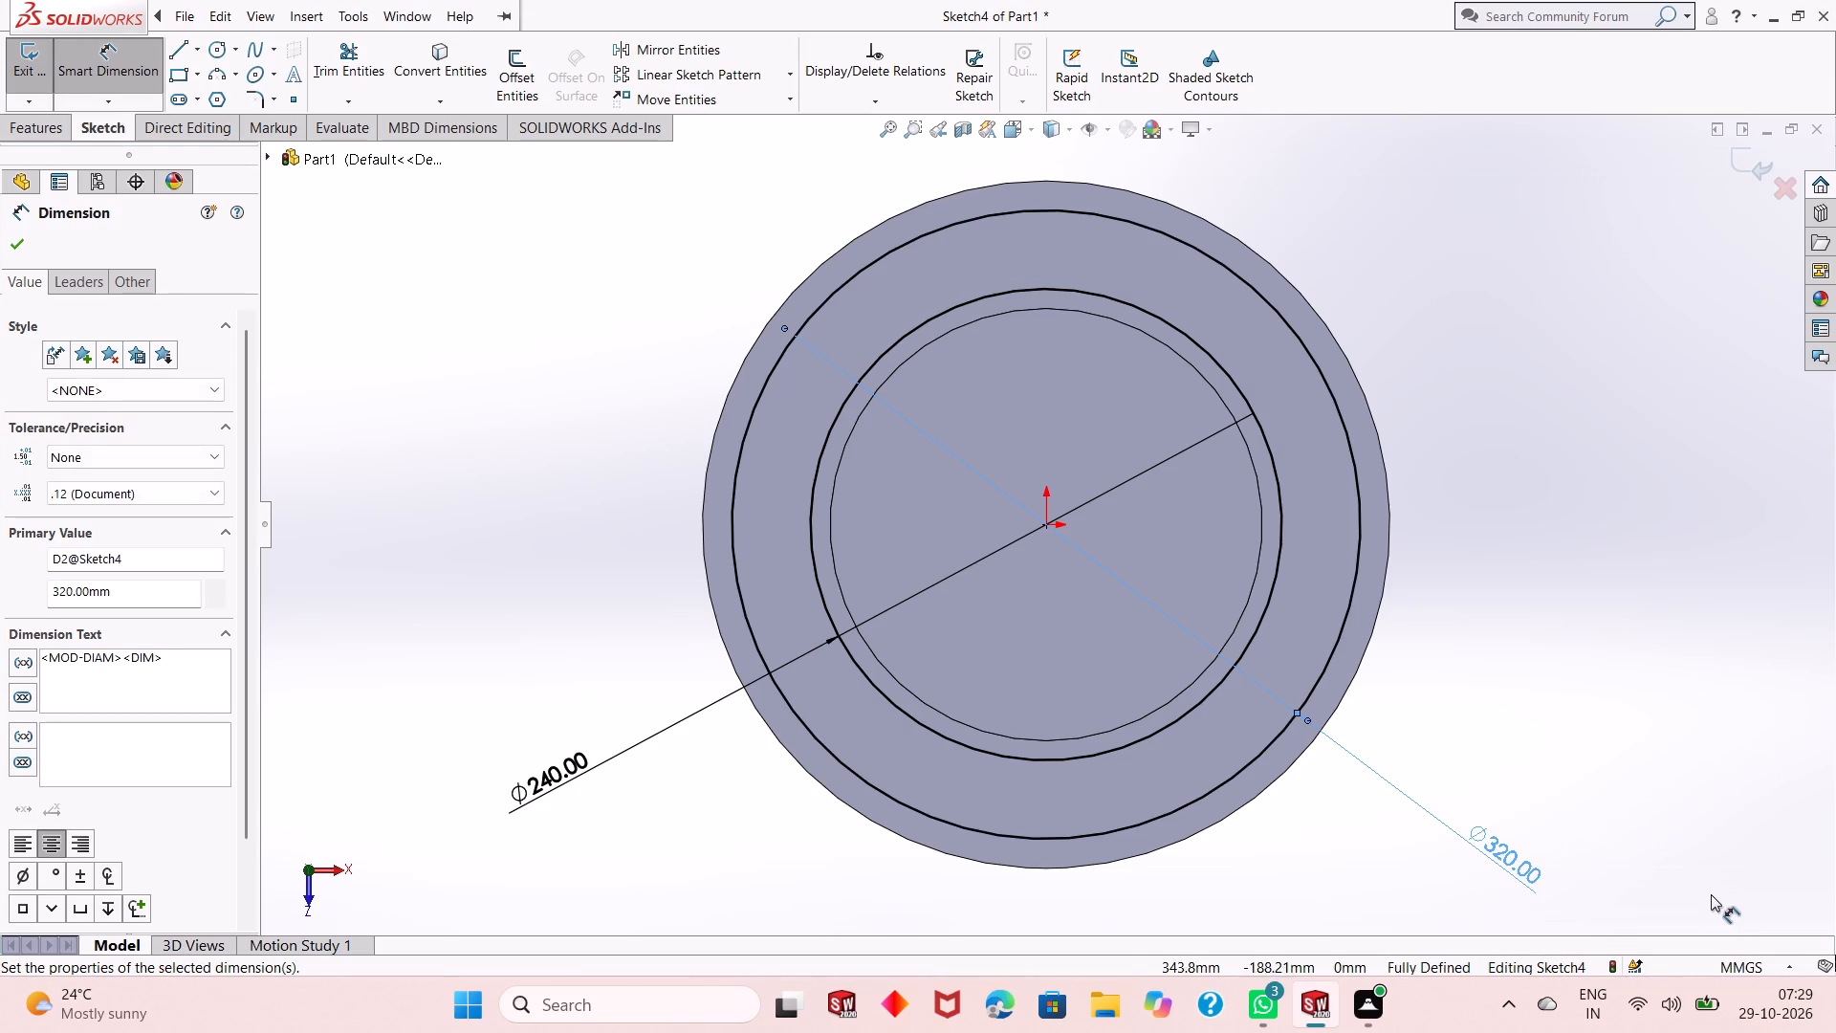
right_click(1598, 605)
click(1639, 670)
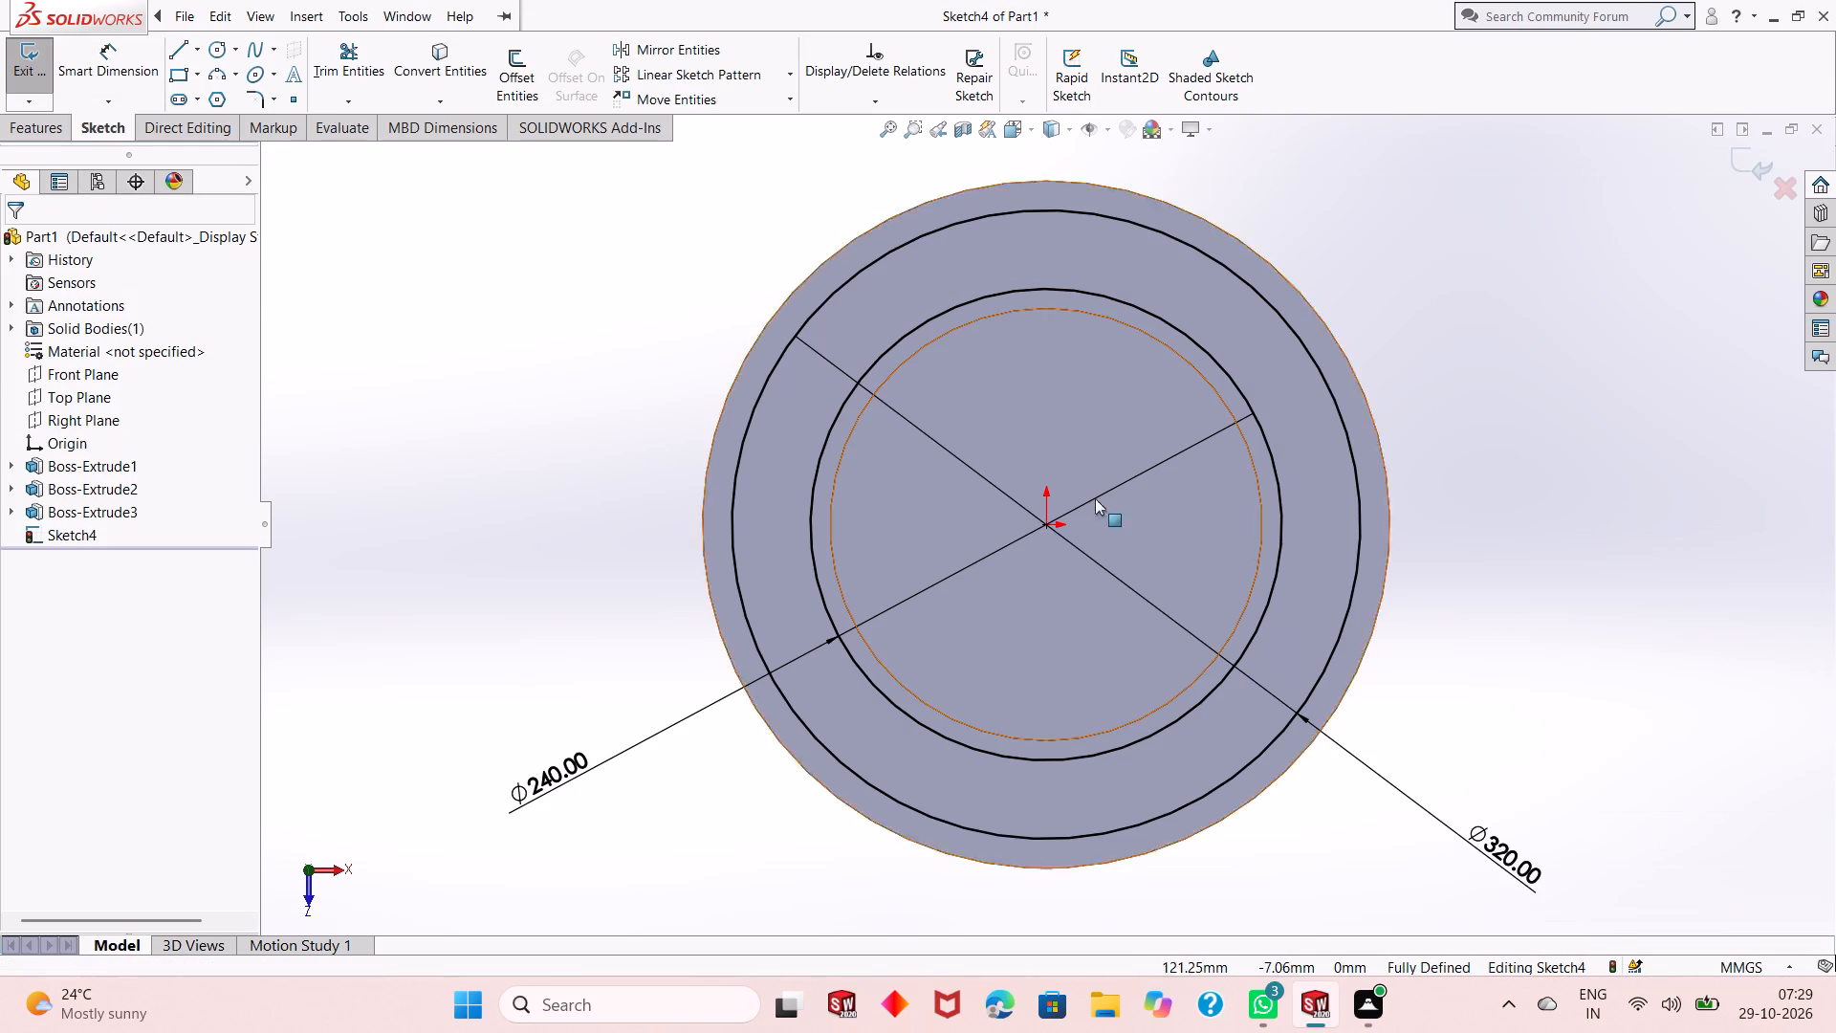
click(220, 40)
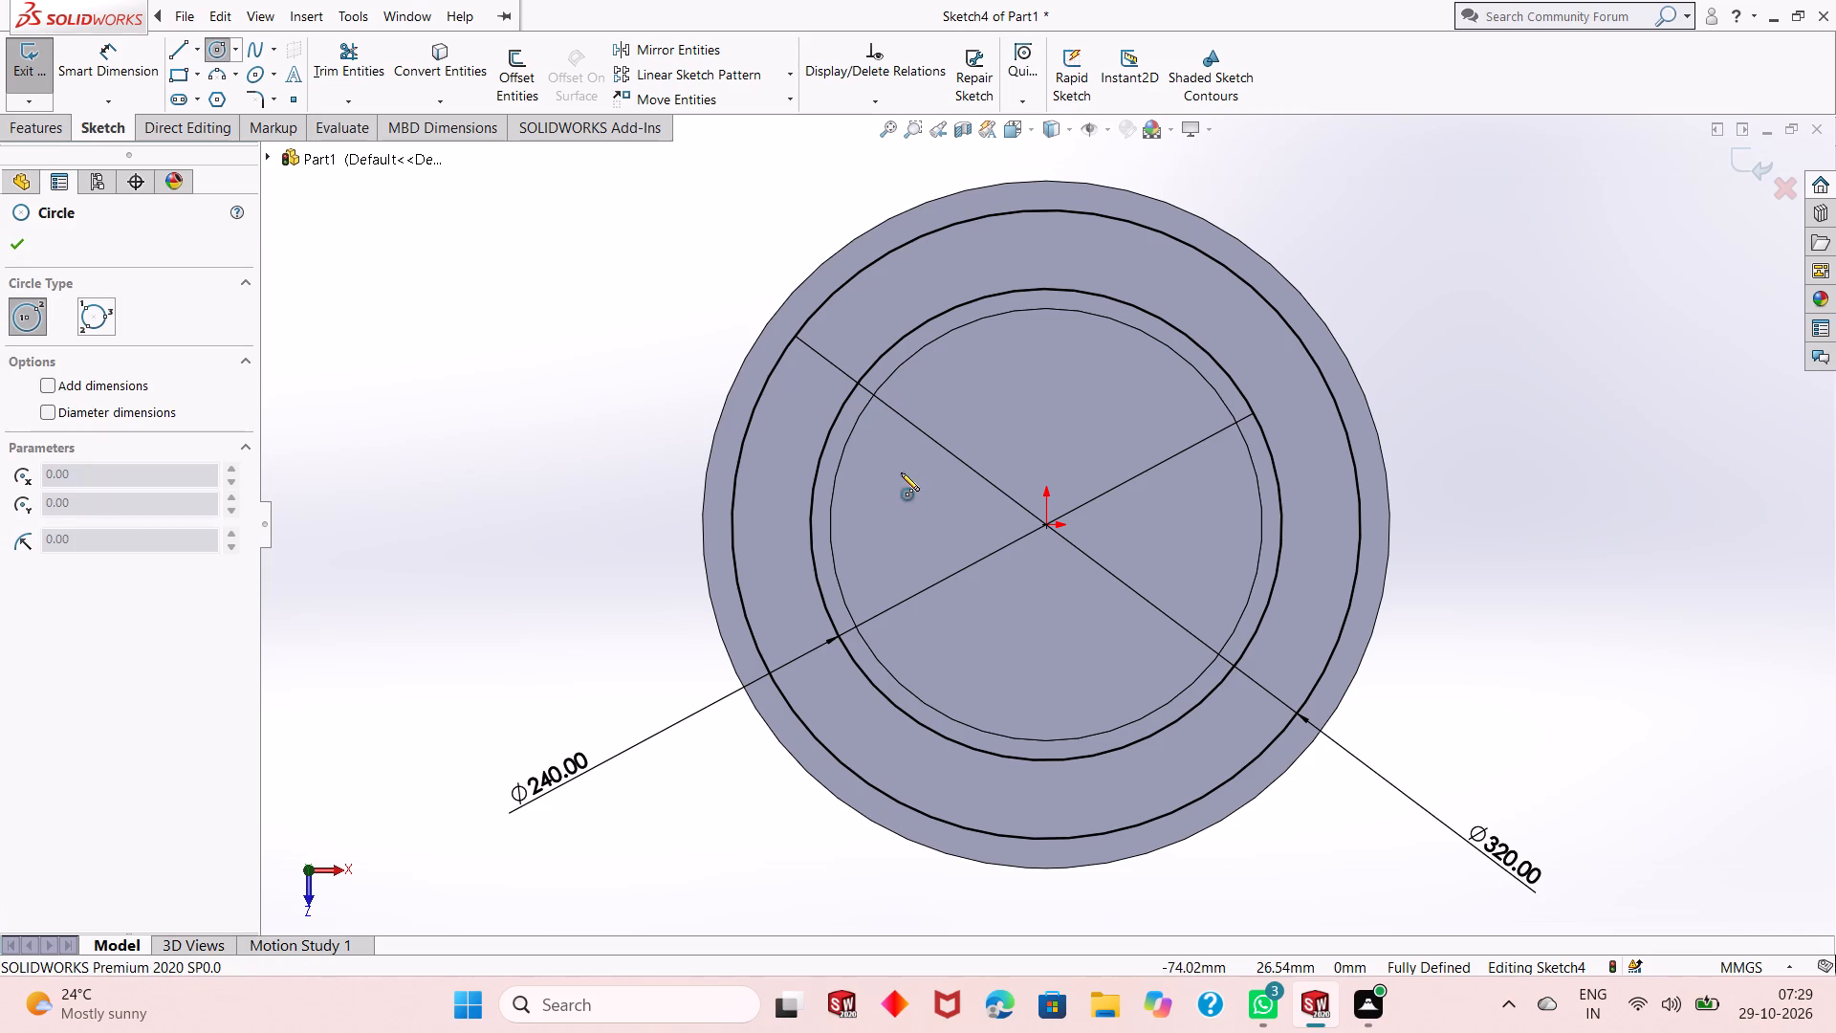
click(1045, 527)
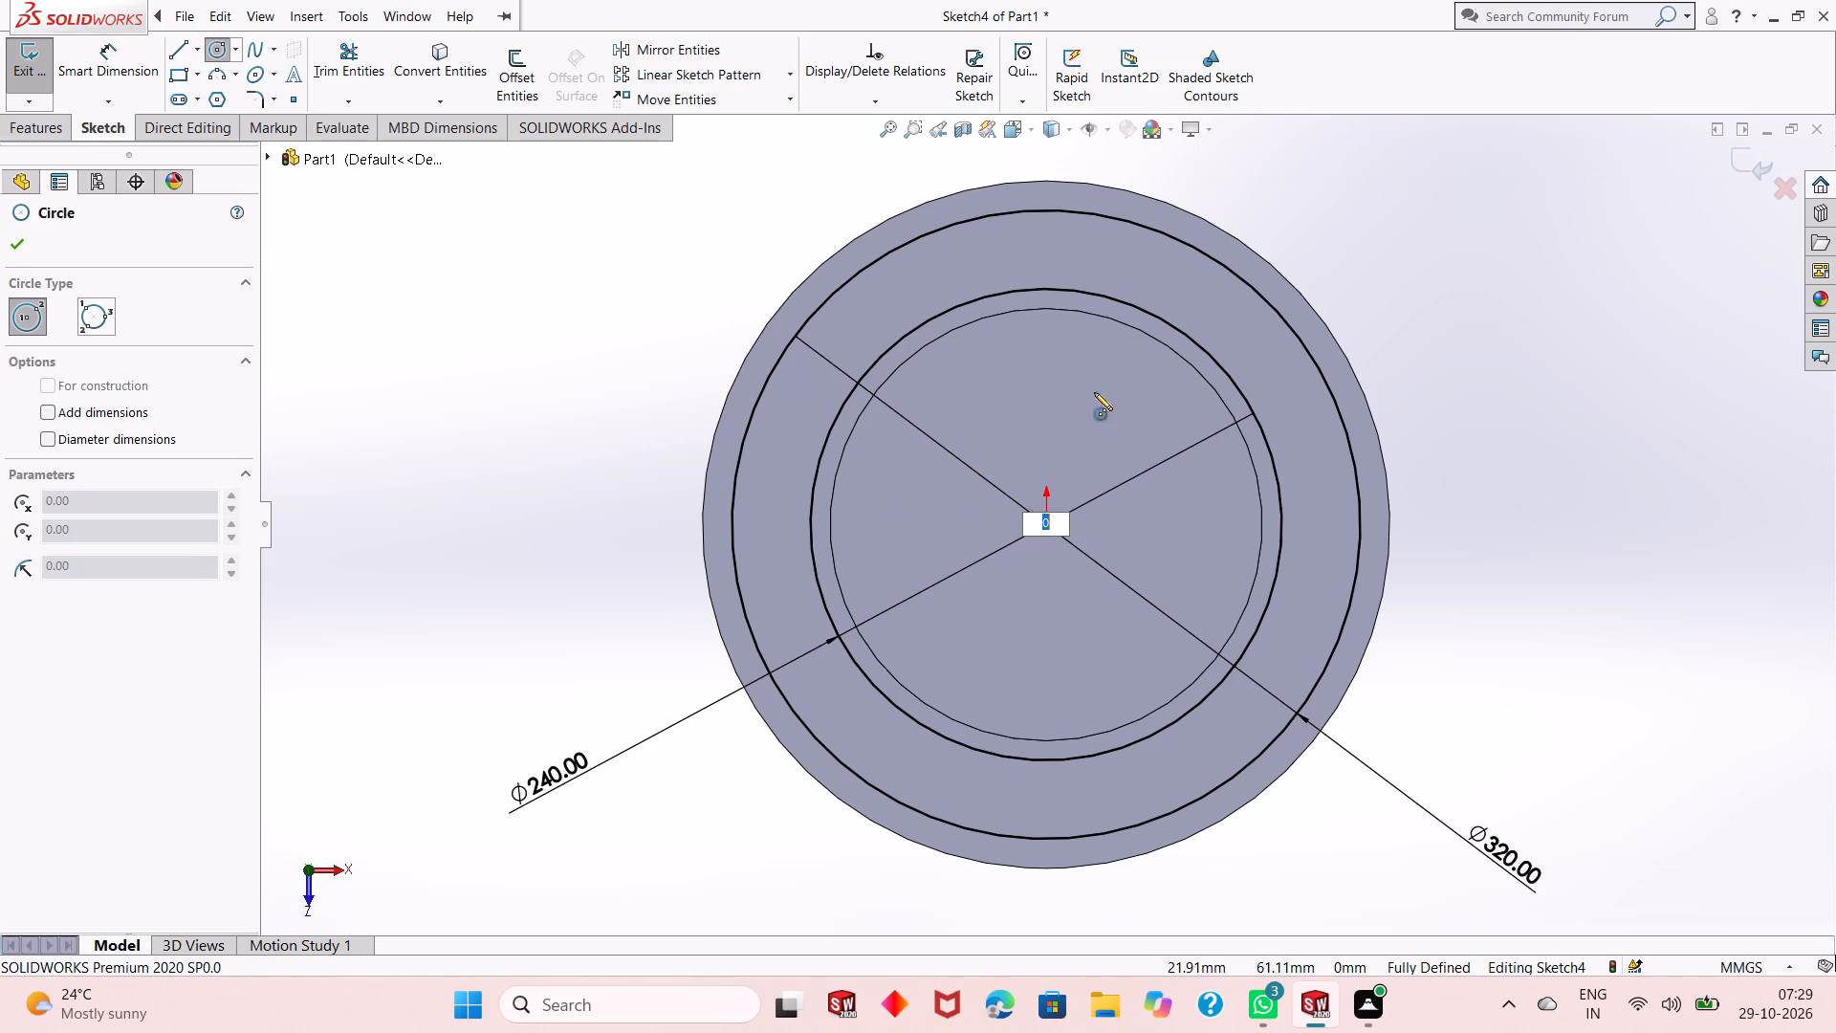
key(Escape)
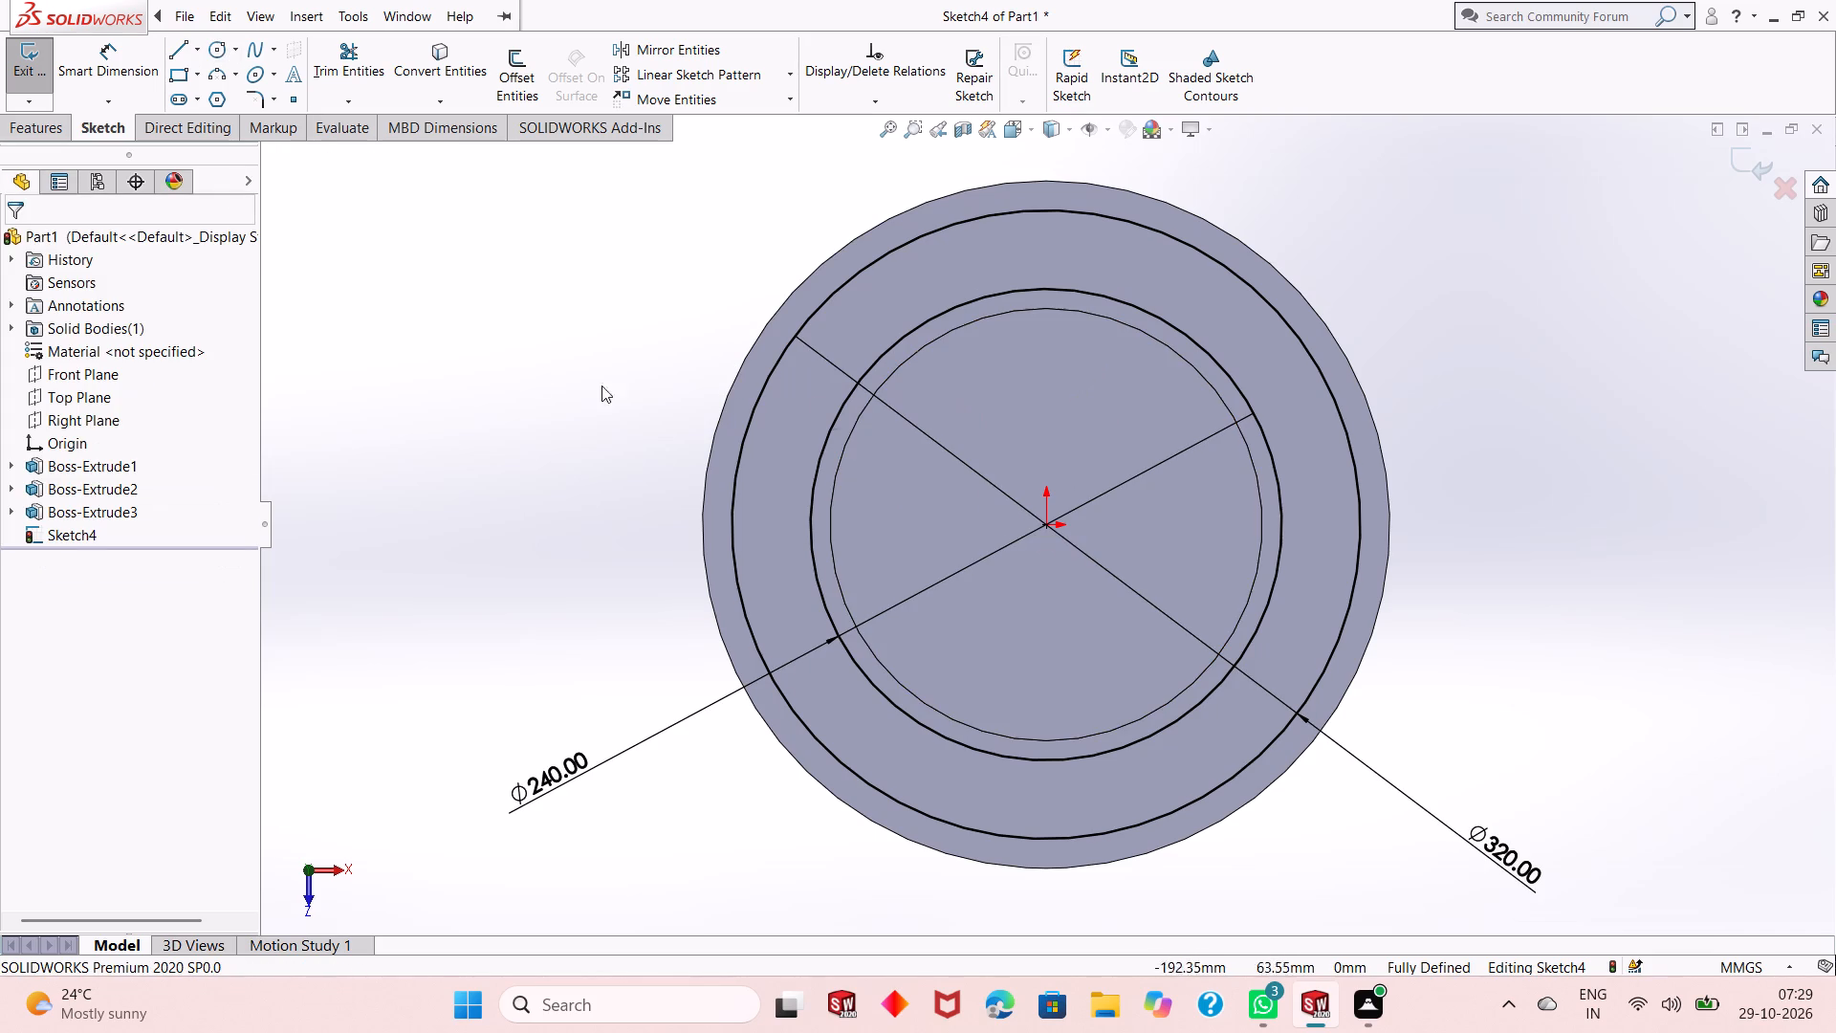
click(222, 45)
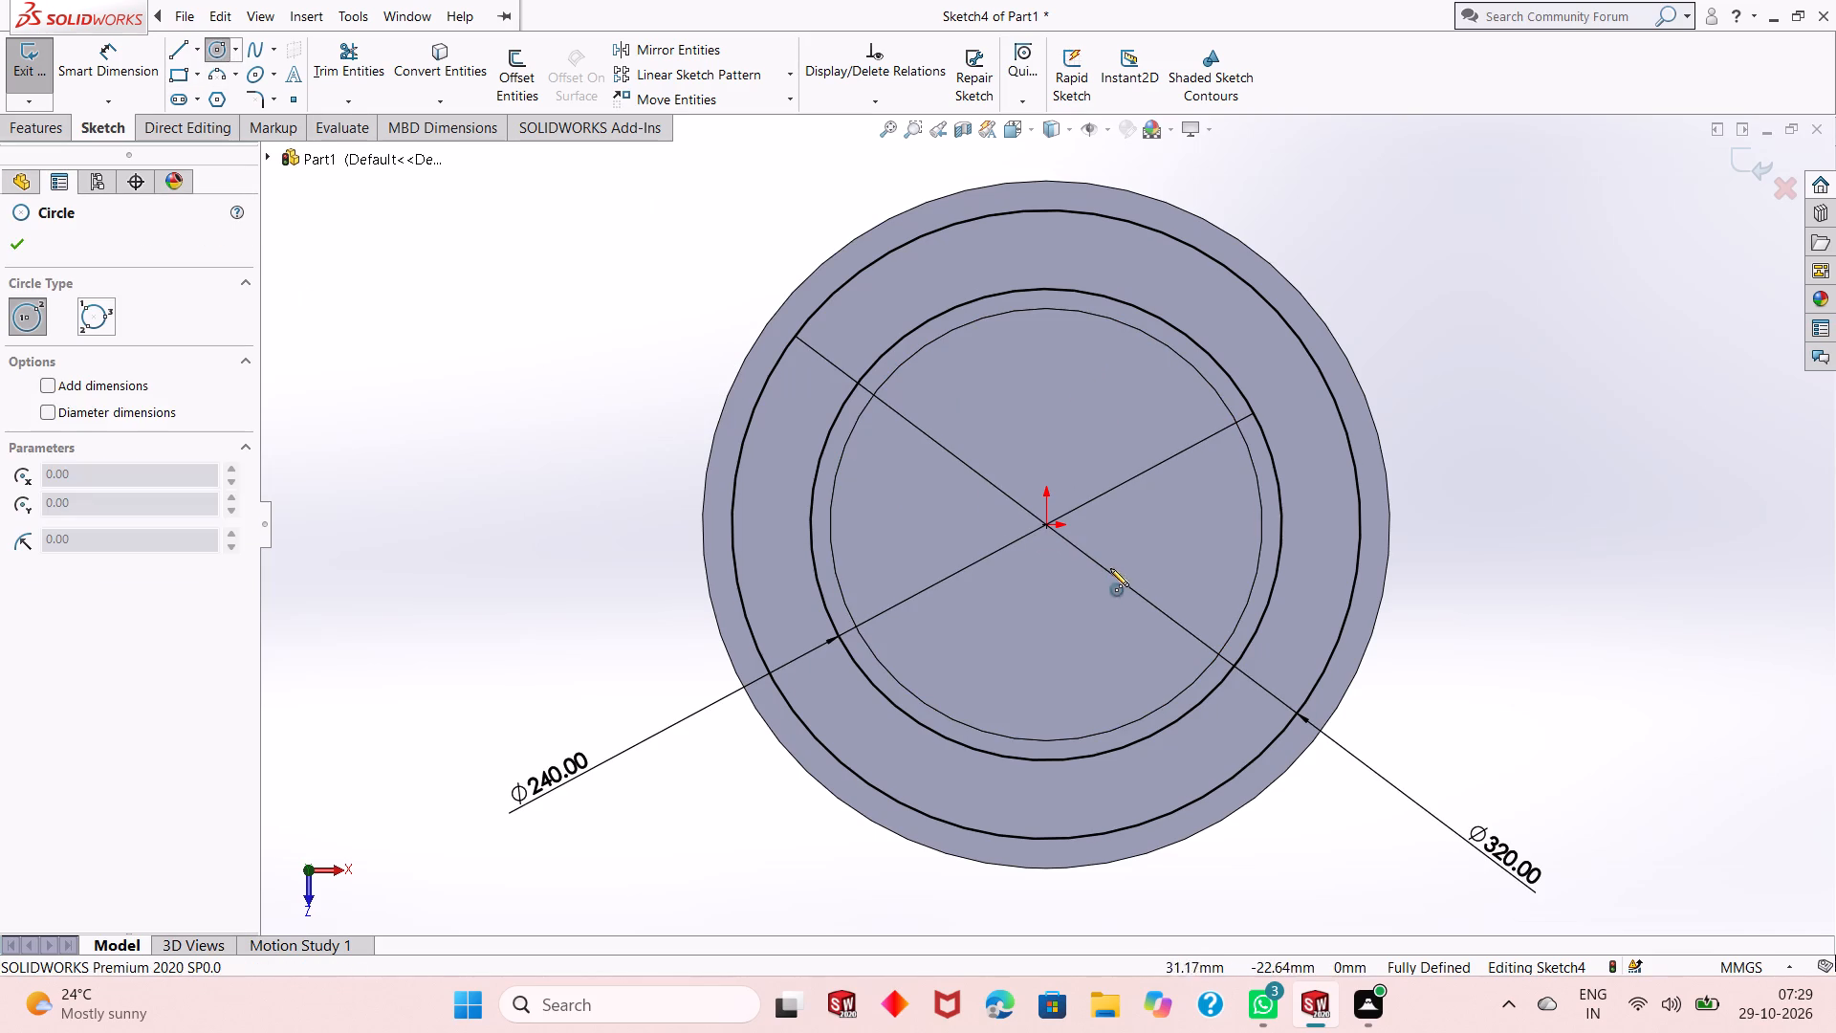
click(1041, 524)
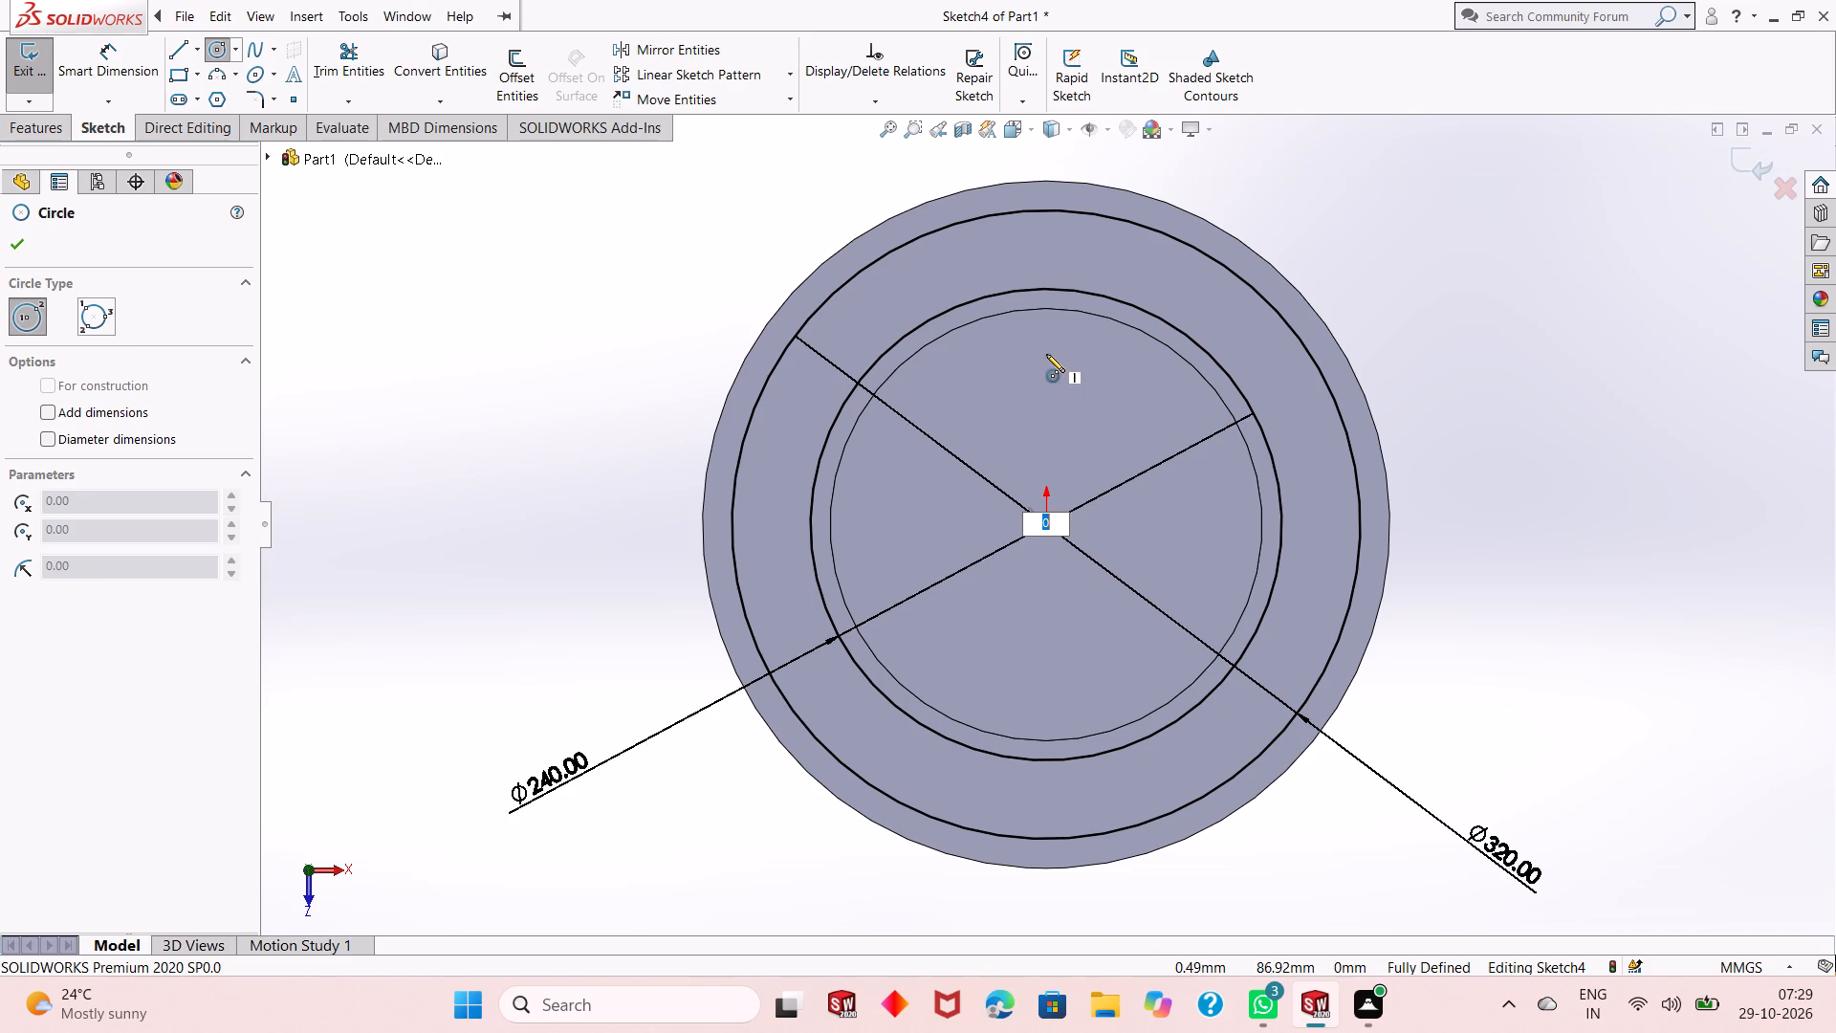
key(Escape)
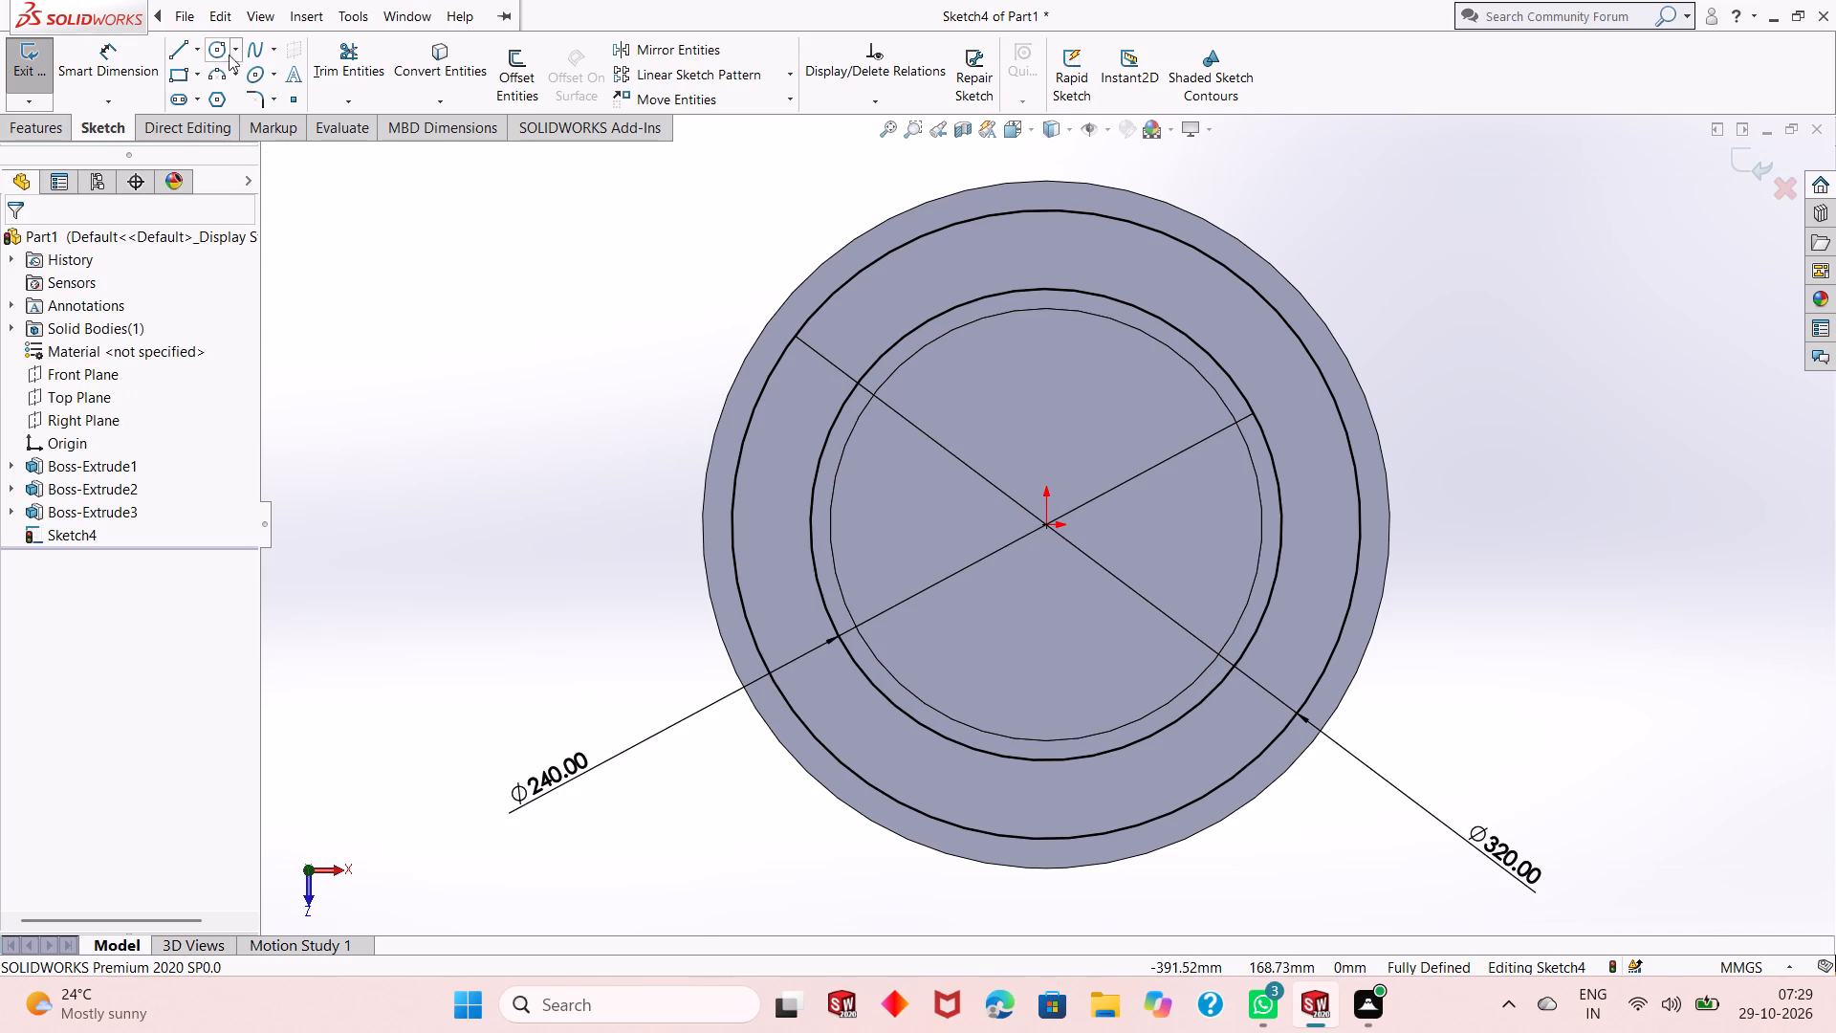
Sketch a circle centred on the origin with a radius of about 132 mm, between the 240 mm and 320 mm circles.
click(214, 56)
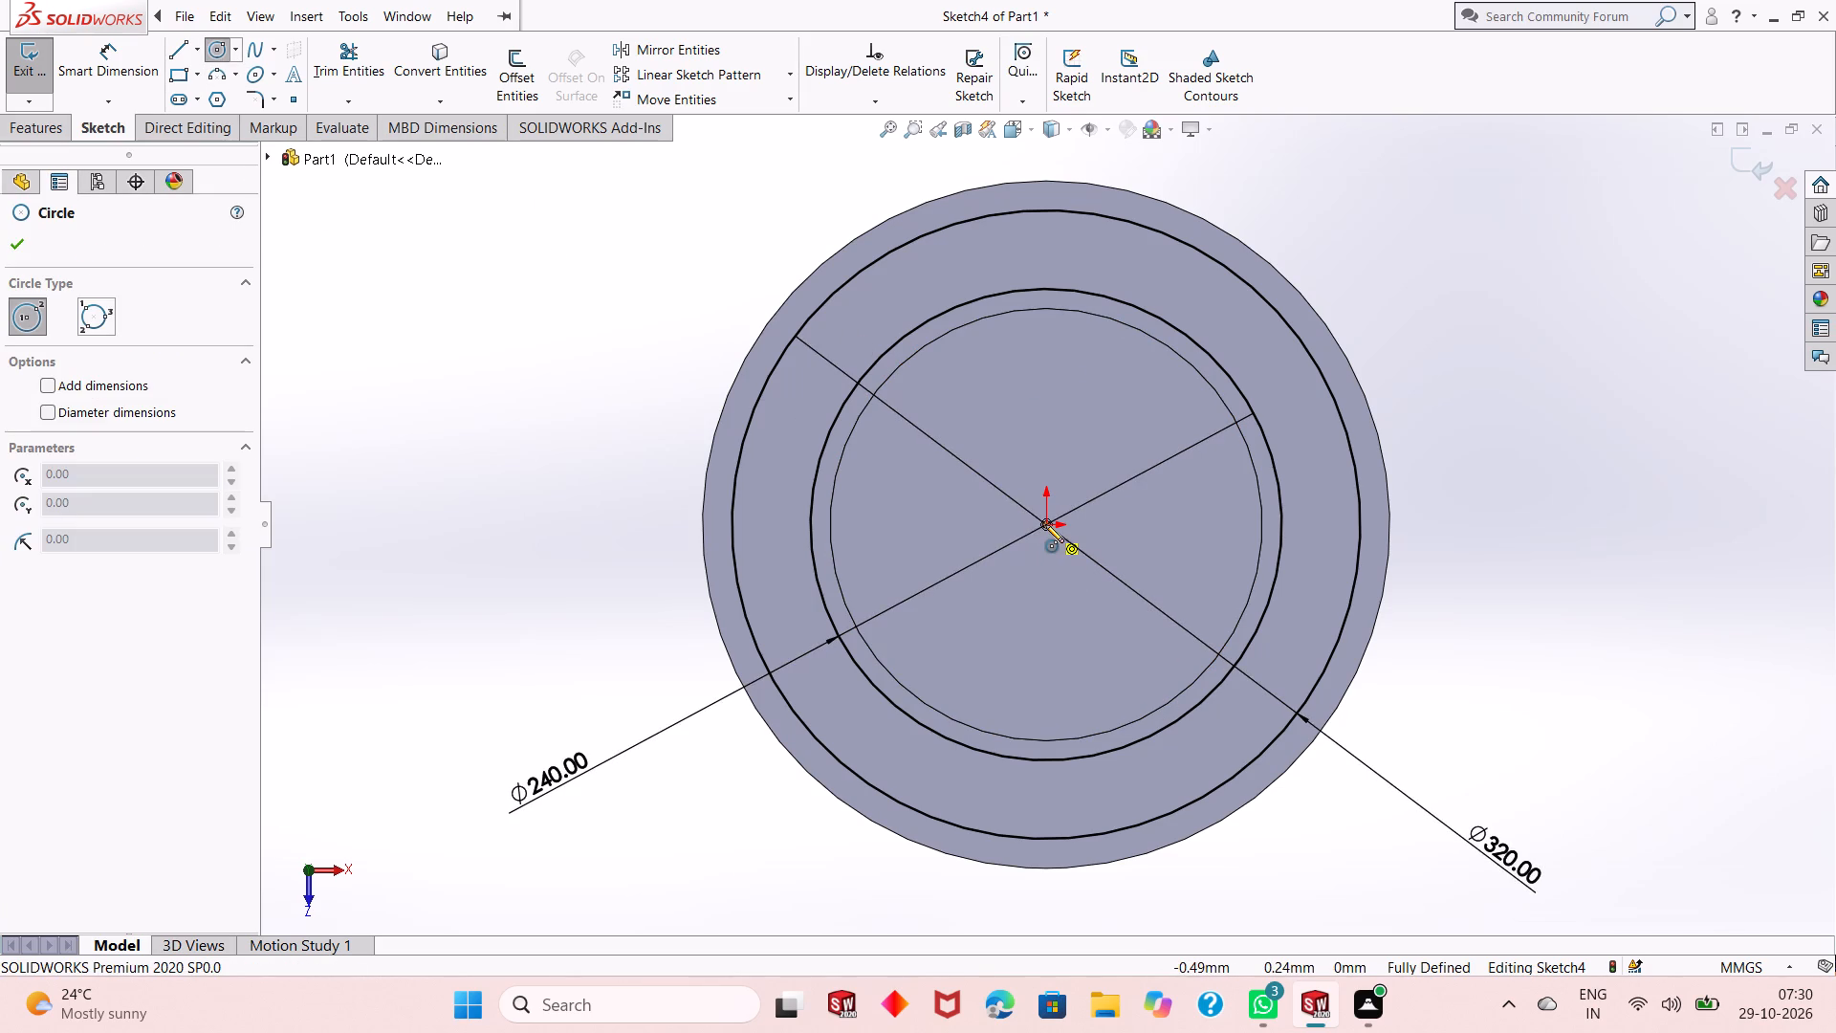
click(1045, 524)
click(1141, 283)
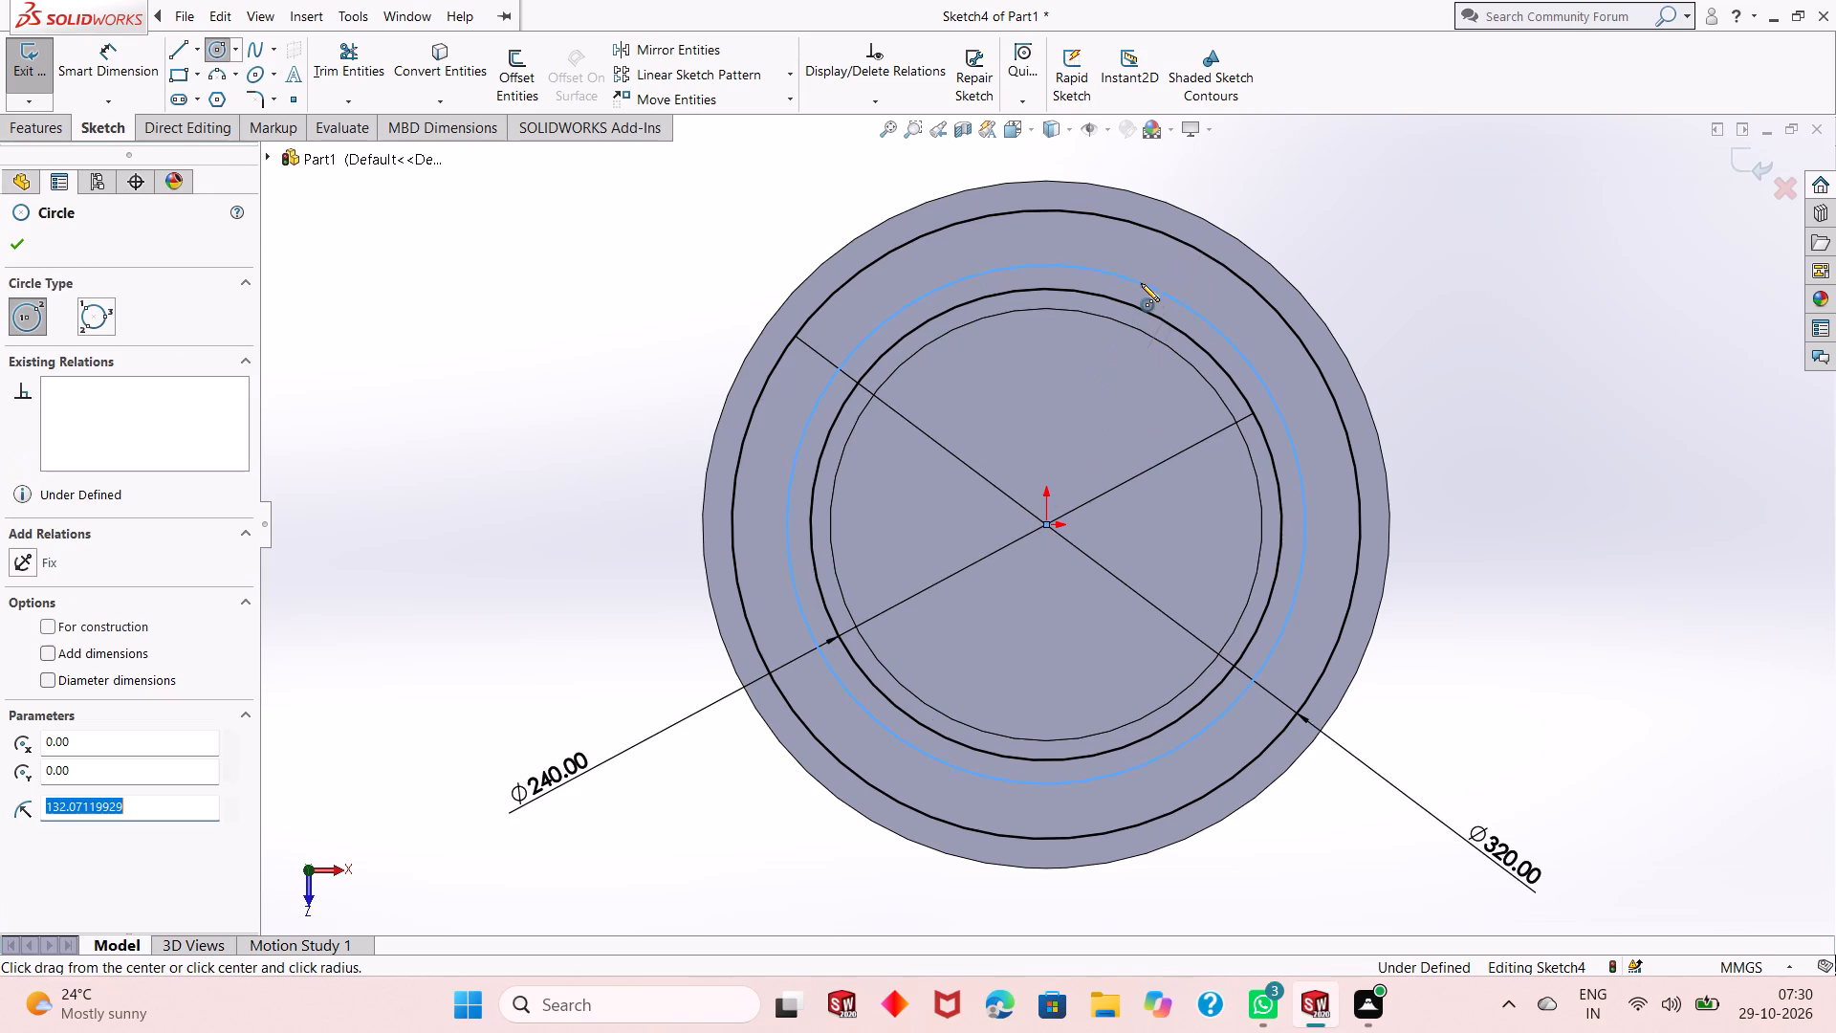
right_click(1410, 279)
click(1431, 285)
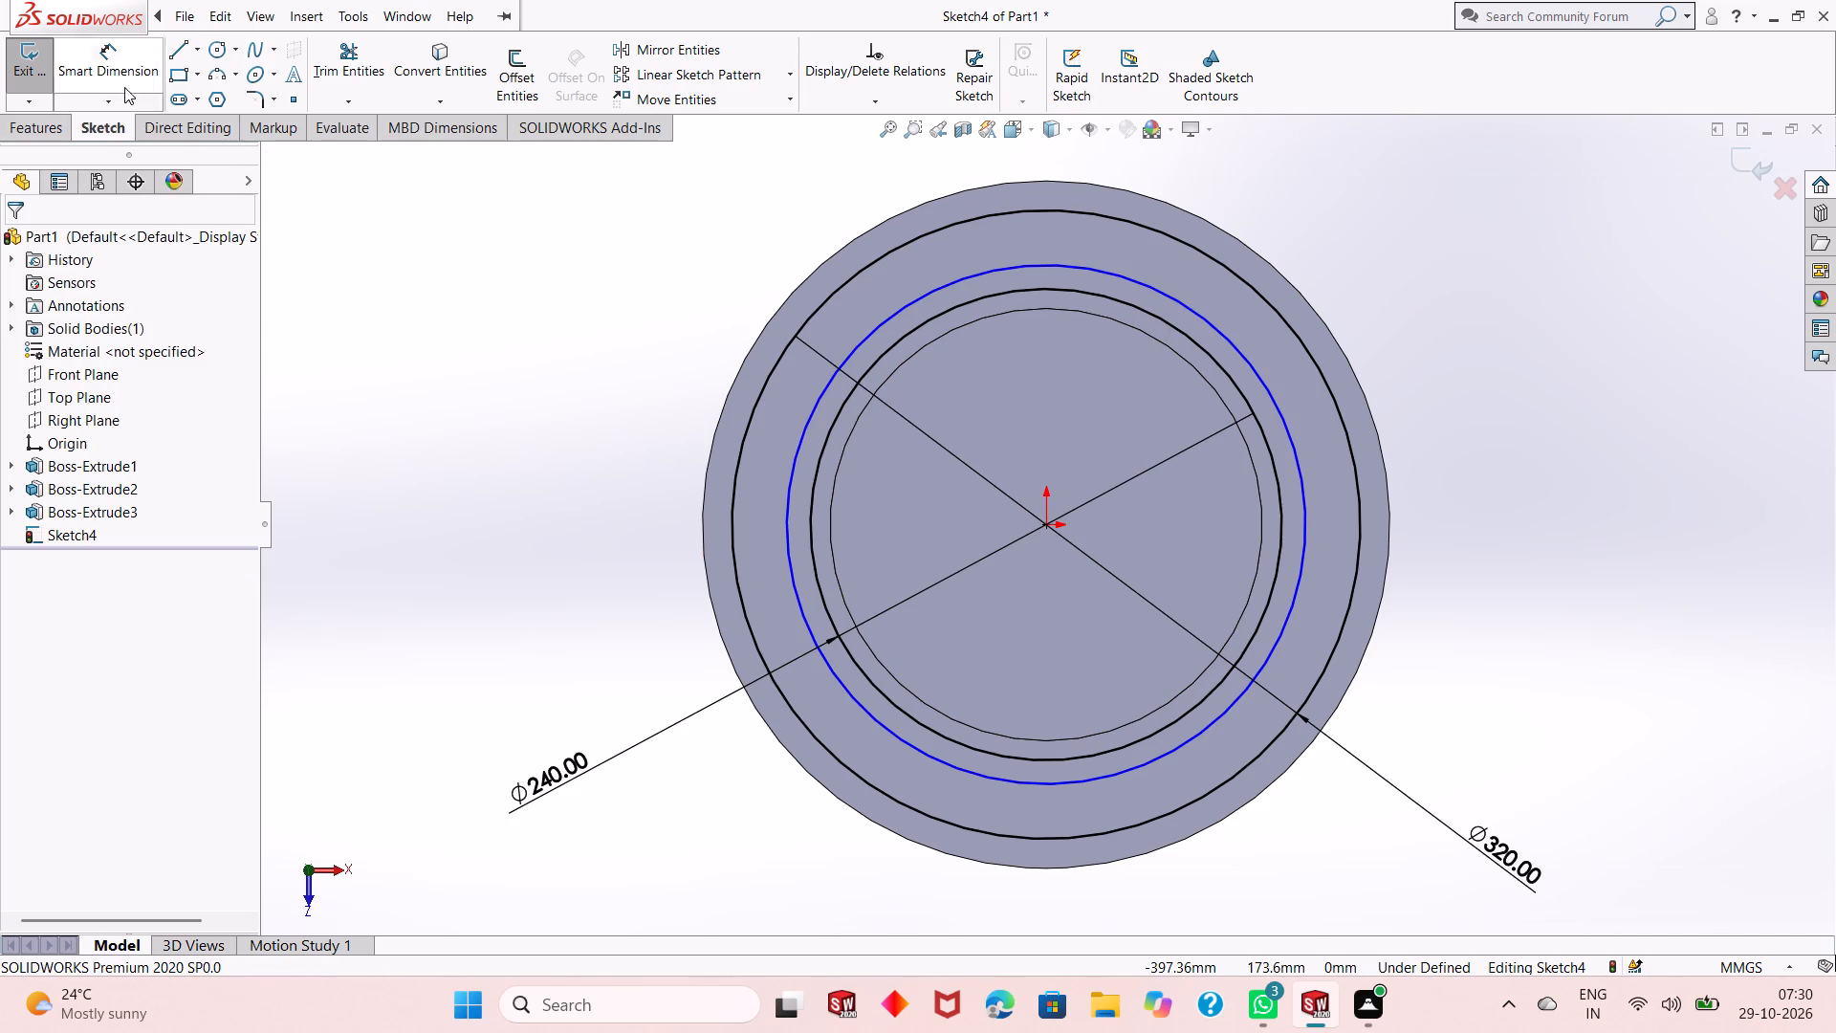
Dimension the new middle circle's diameter as 280 mm.
click(122, 82)
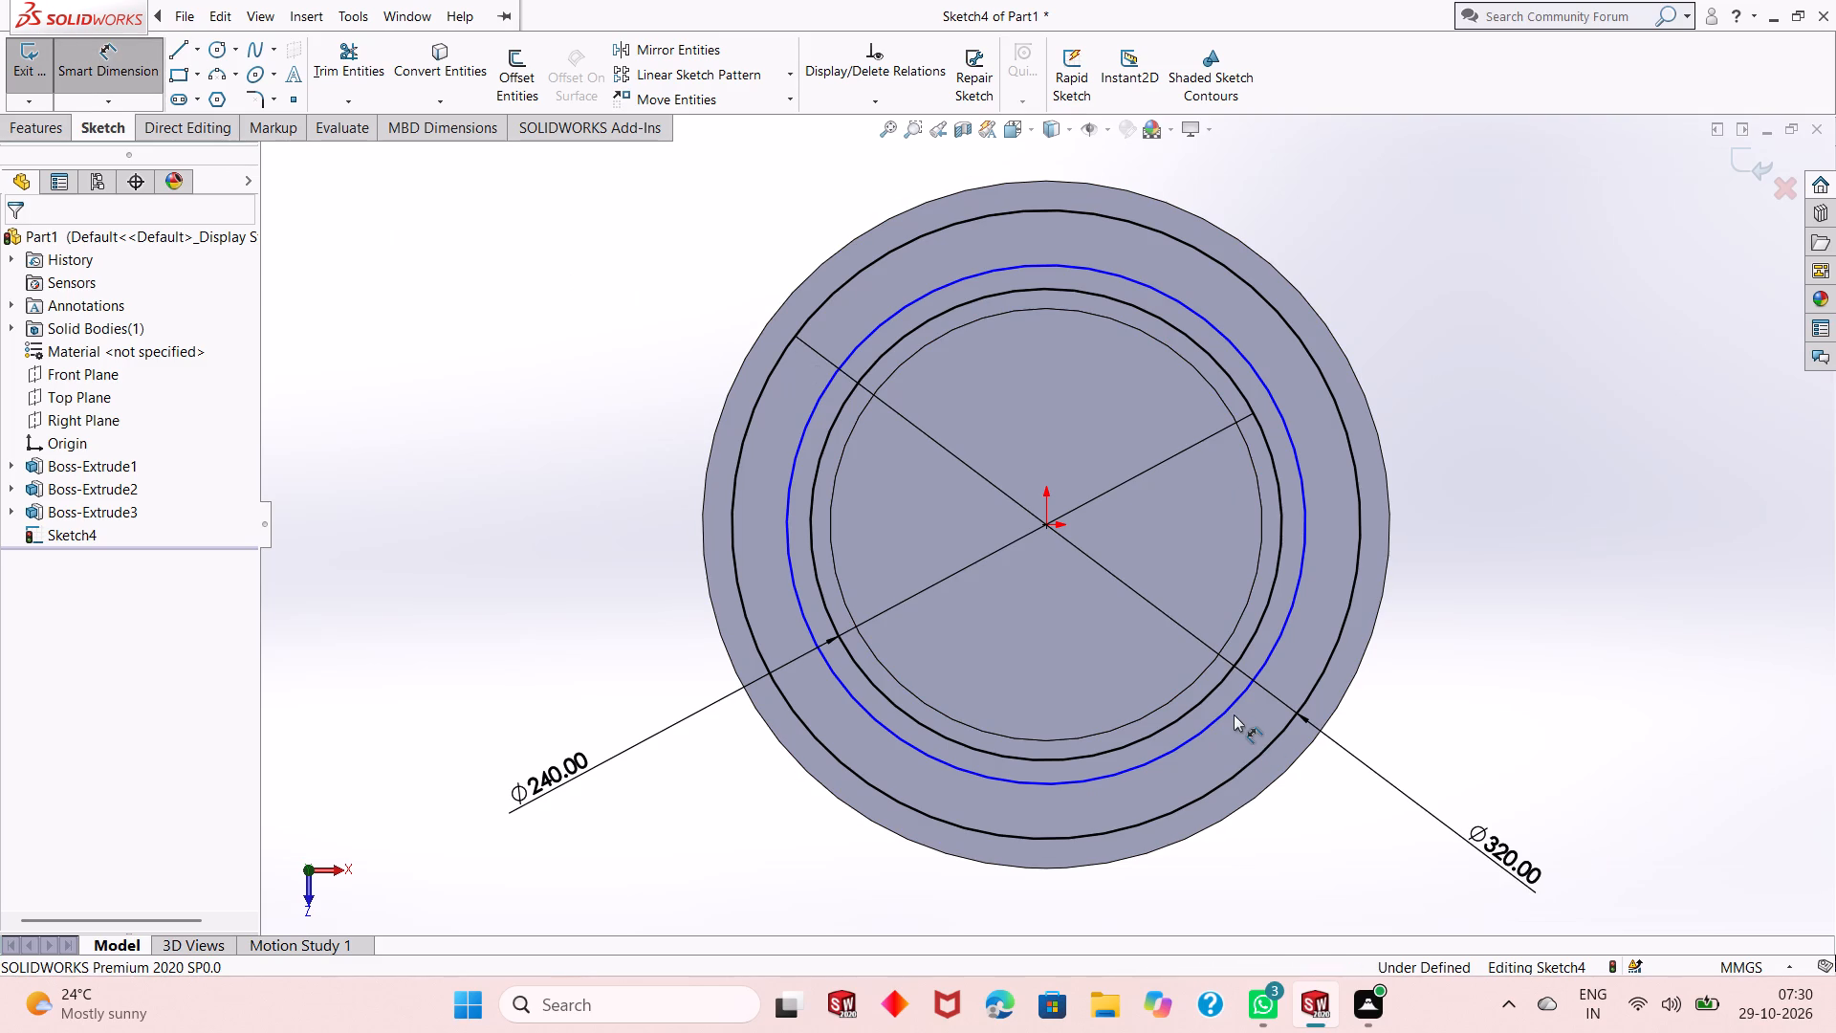
click(1233, 706)
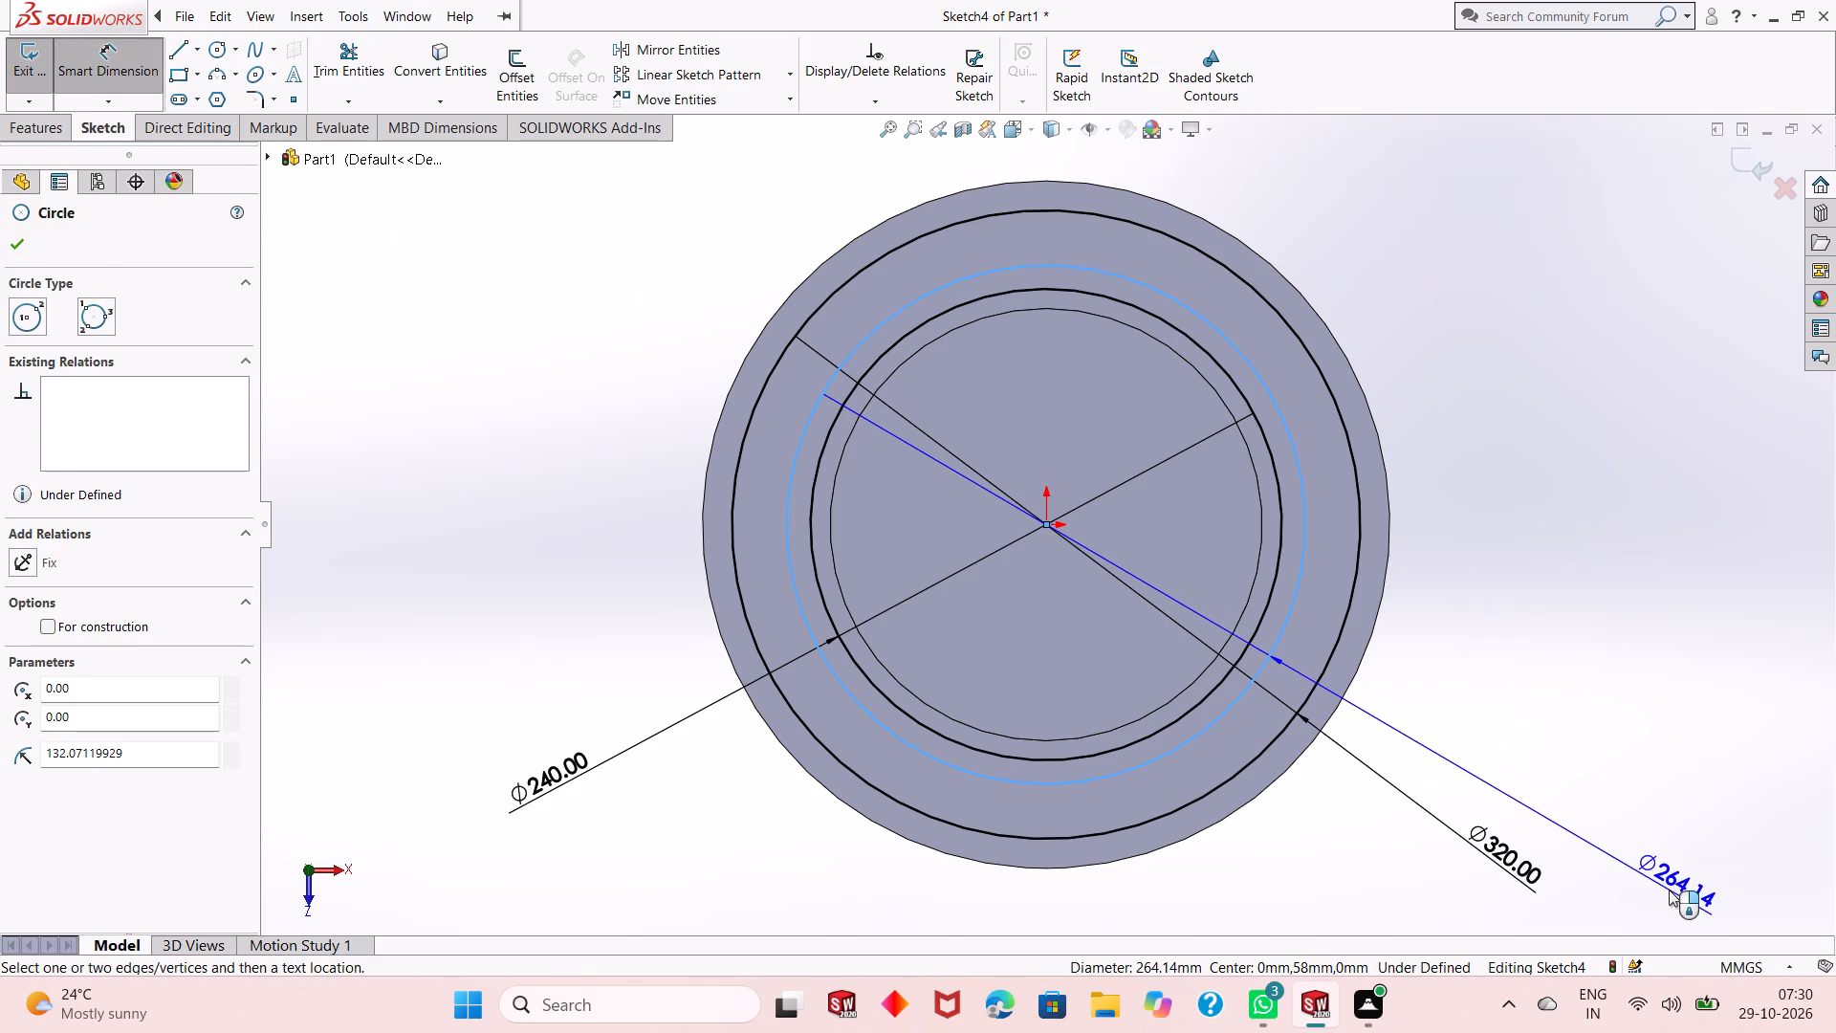
click(1669, 890)
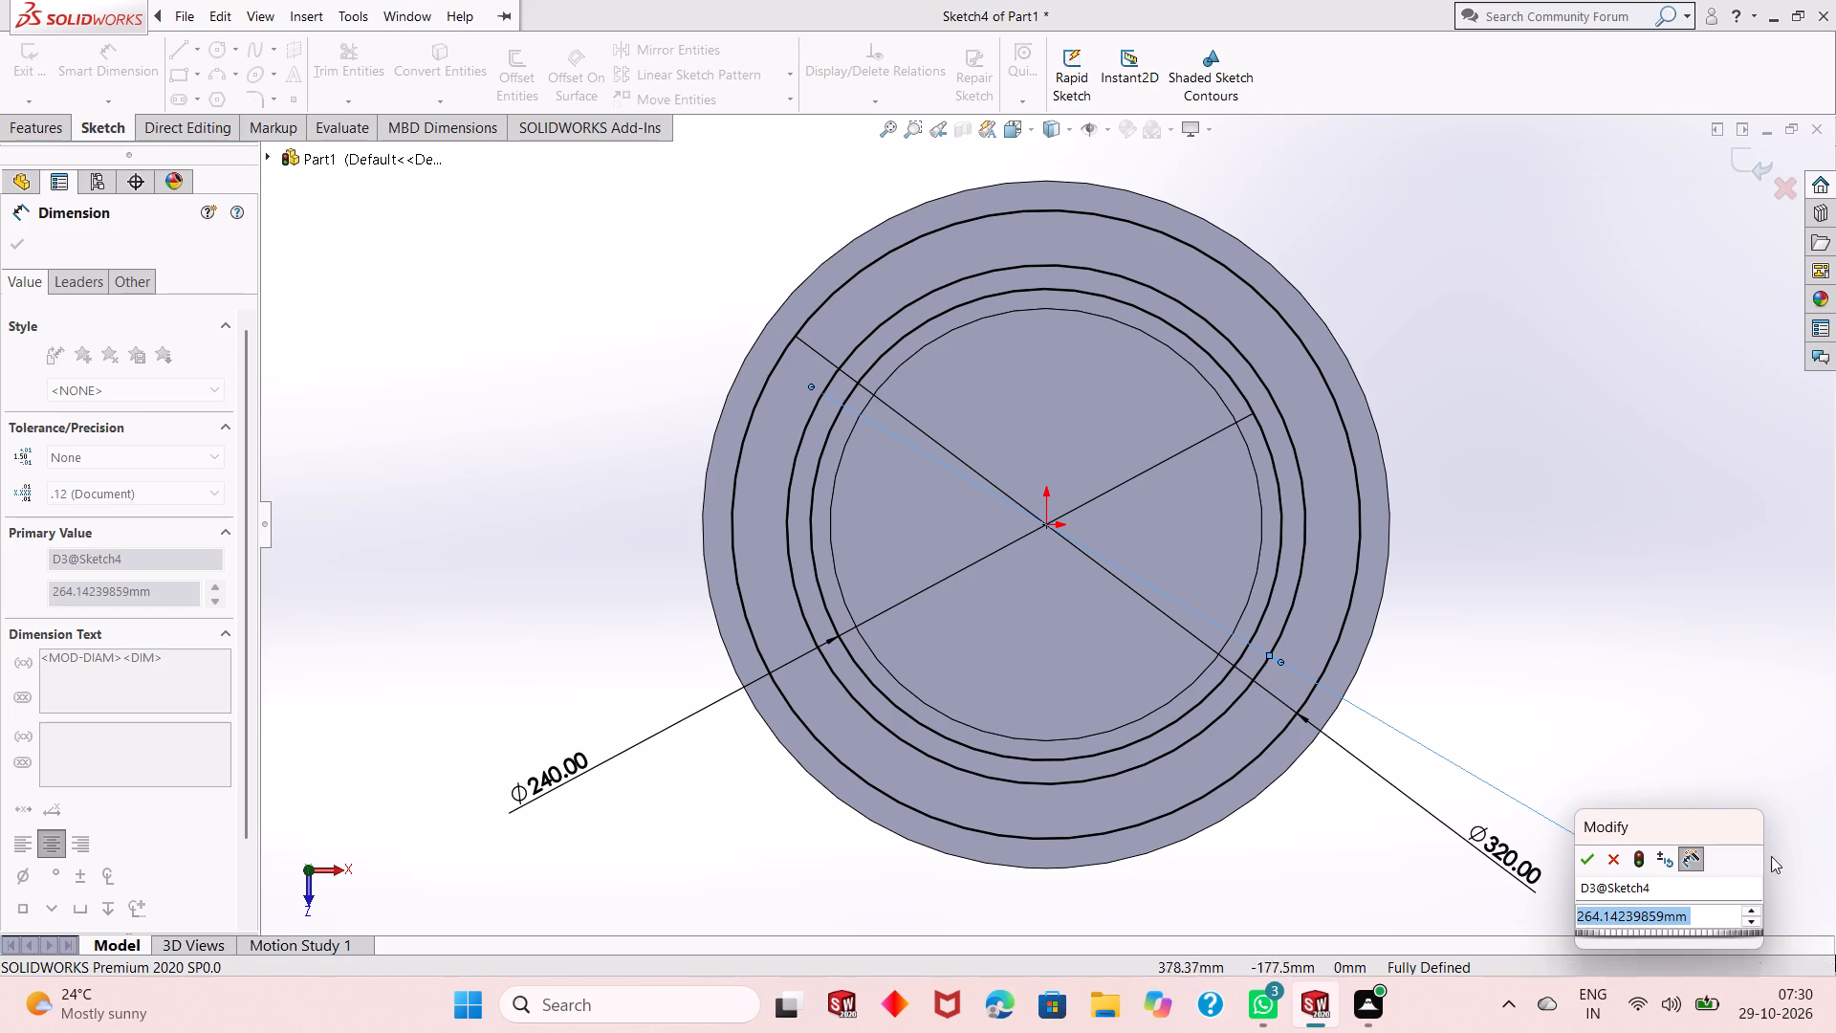
scroll(994, 594, down, 3)
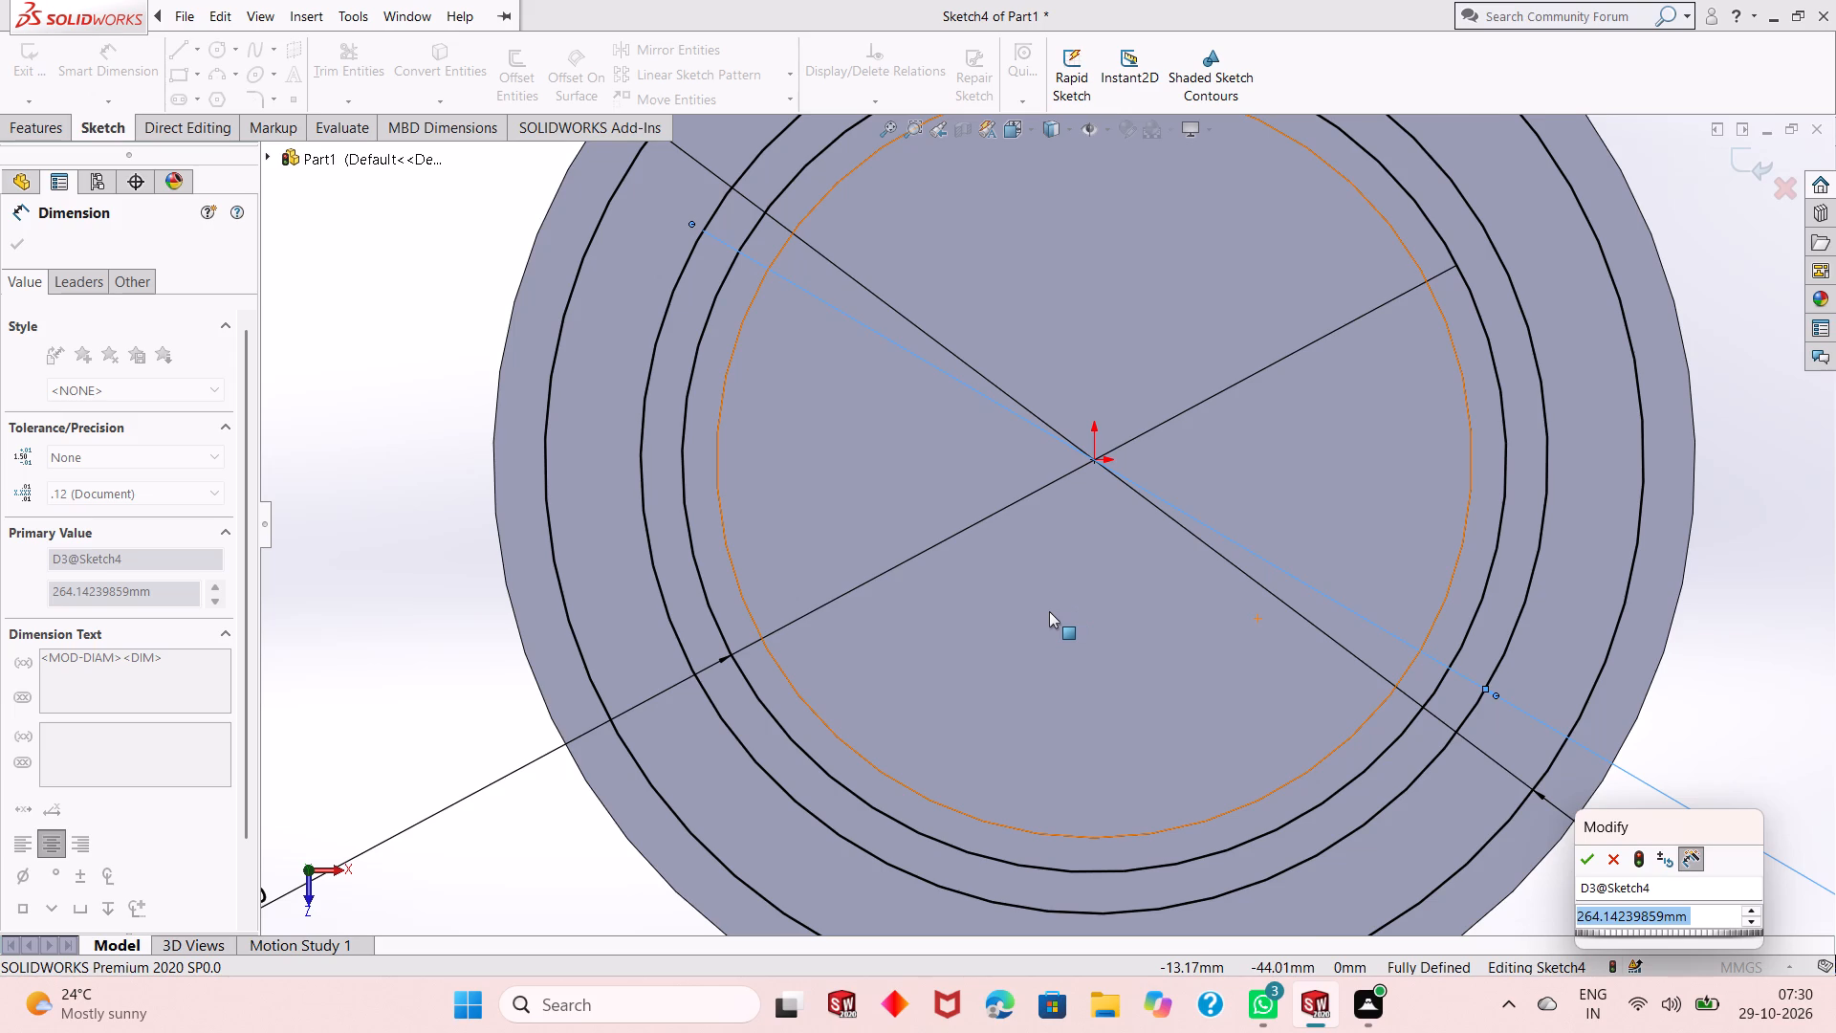
scroll(1049, 611, down, 4)
scroll(1049, 611, up, 9)
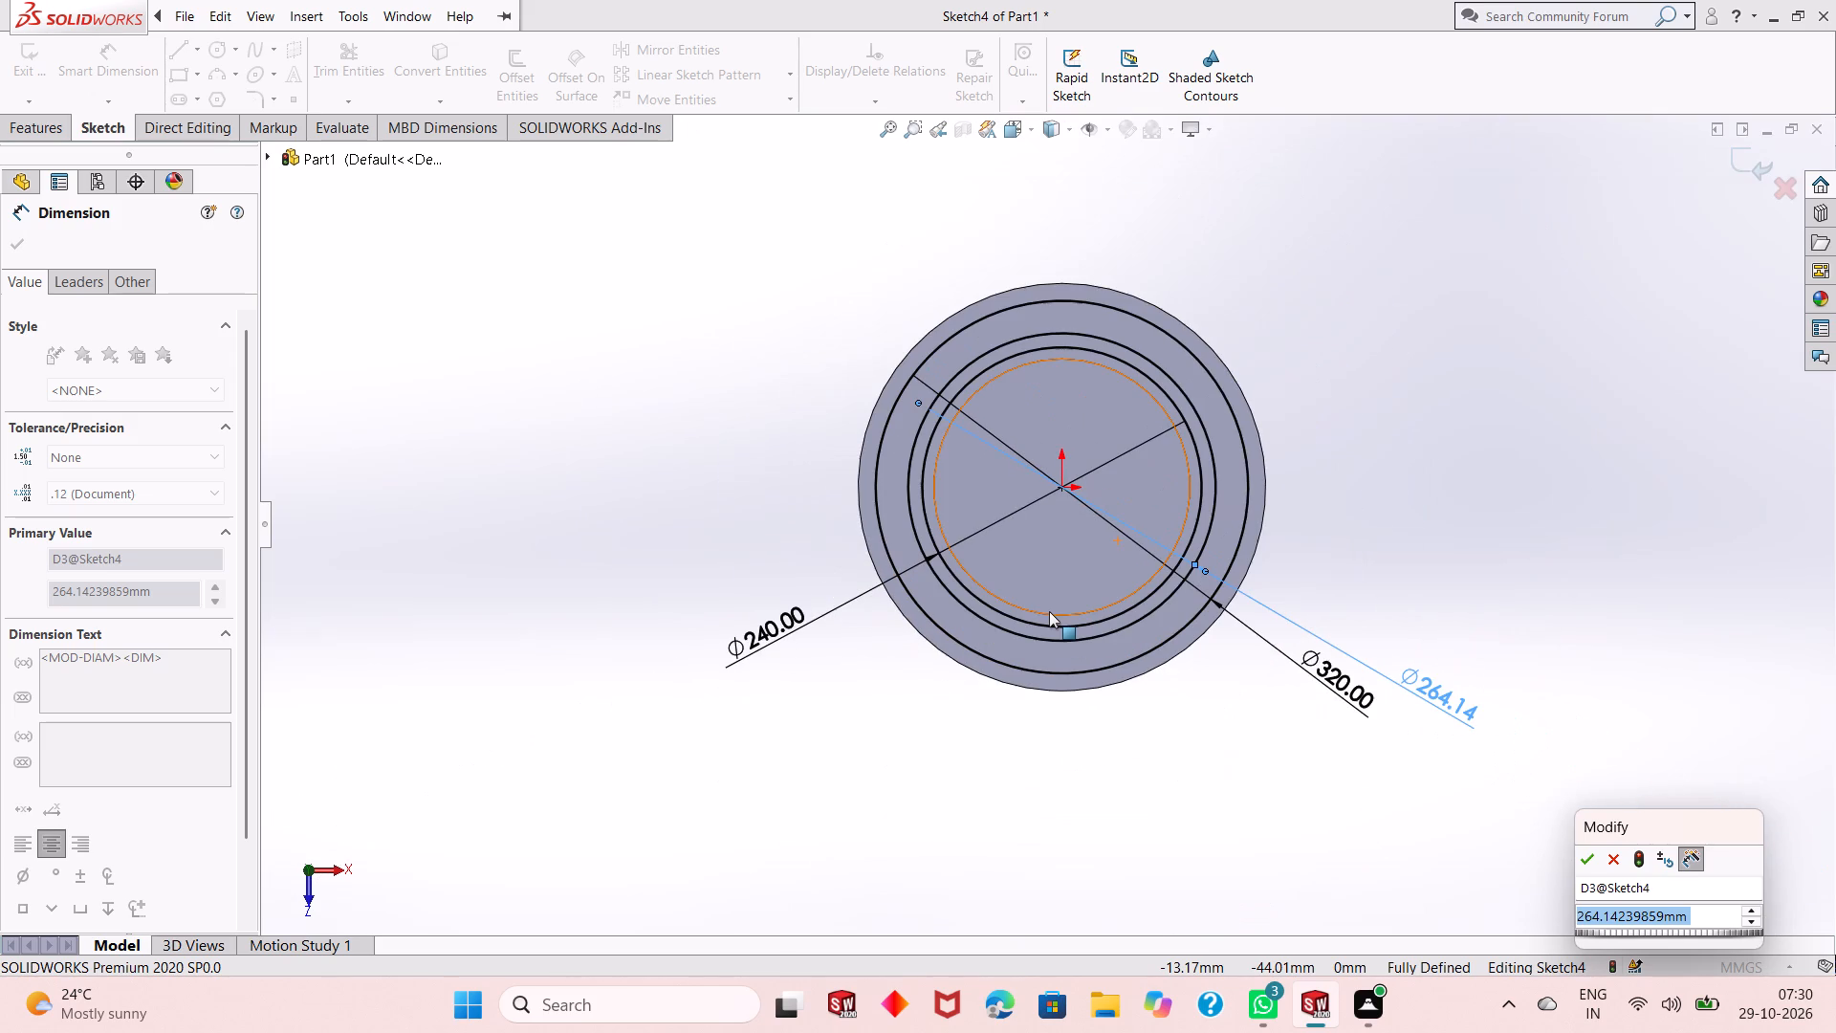
scroll(1016, 576, down, 2)
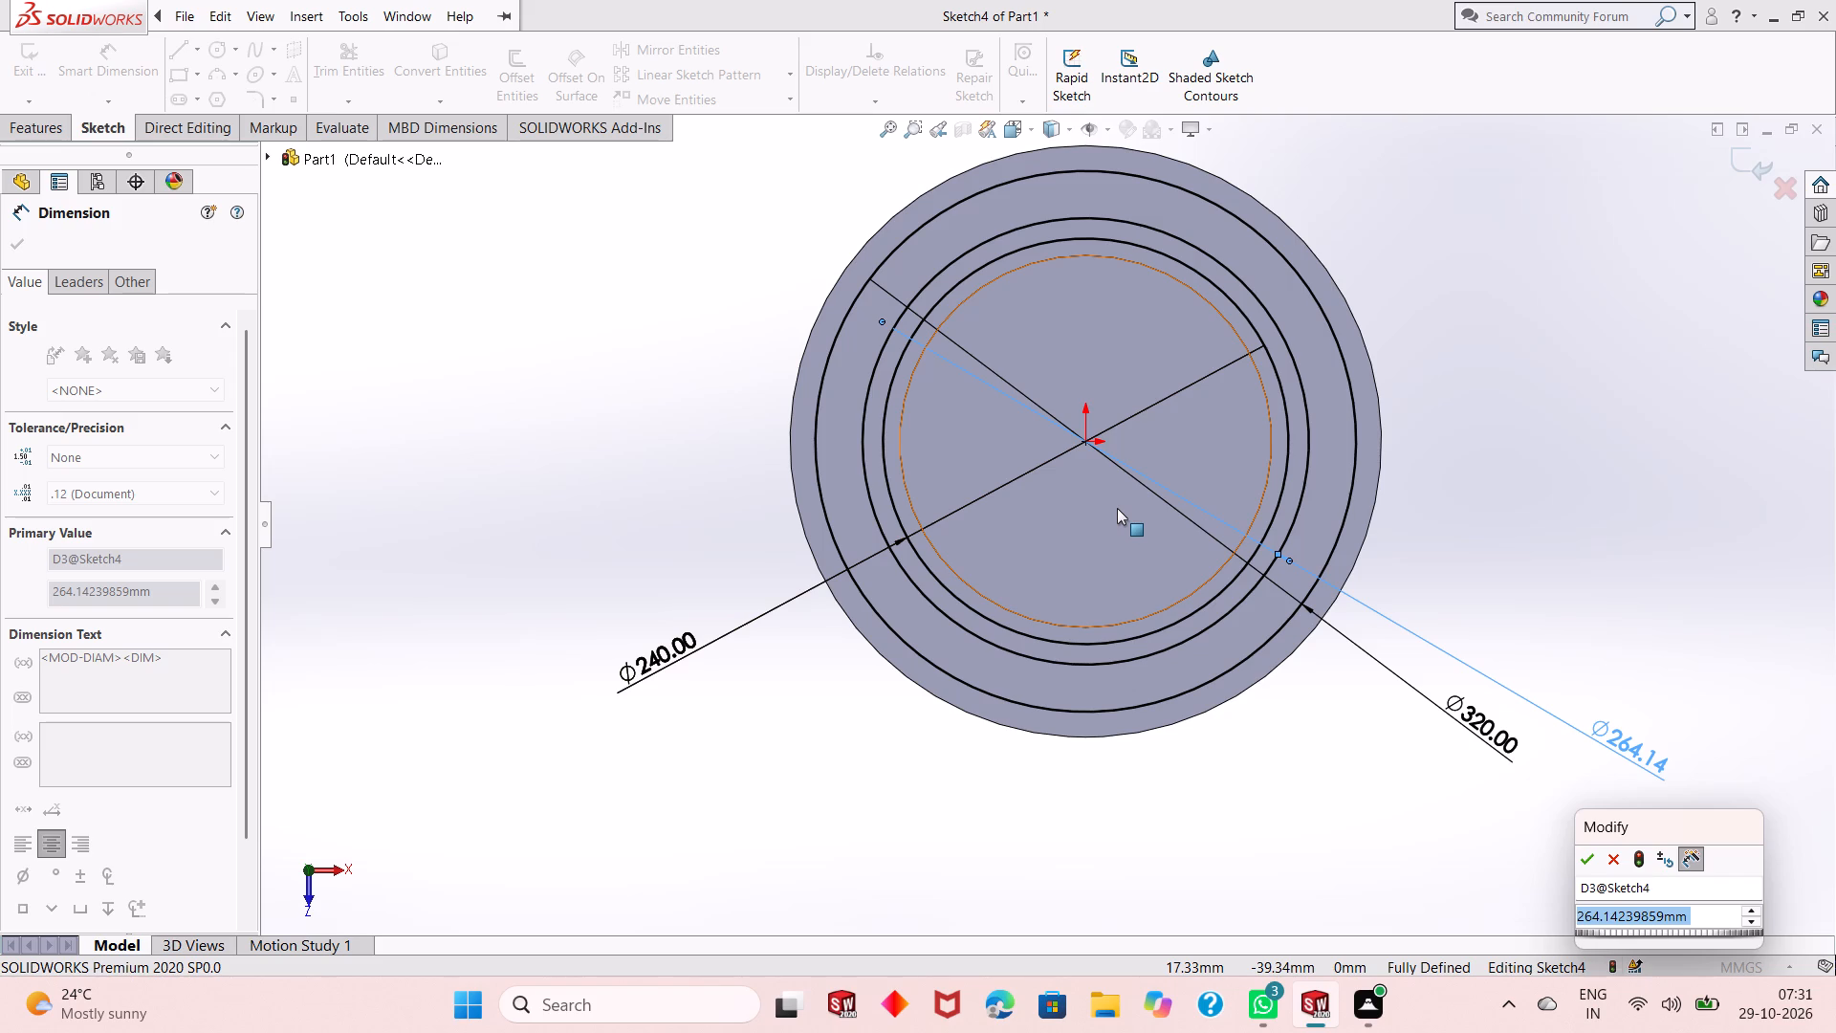
scroll(1123, 523, up, 2)
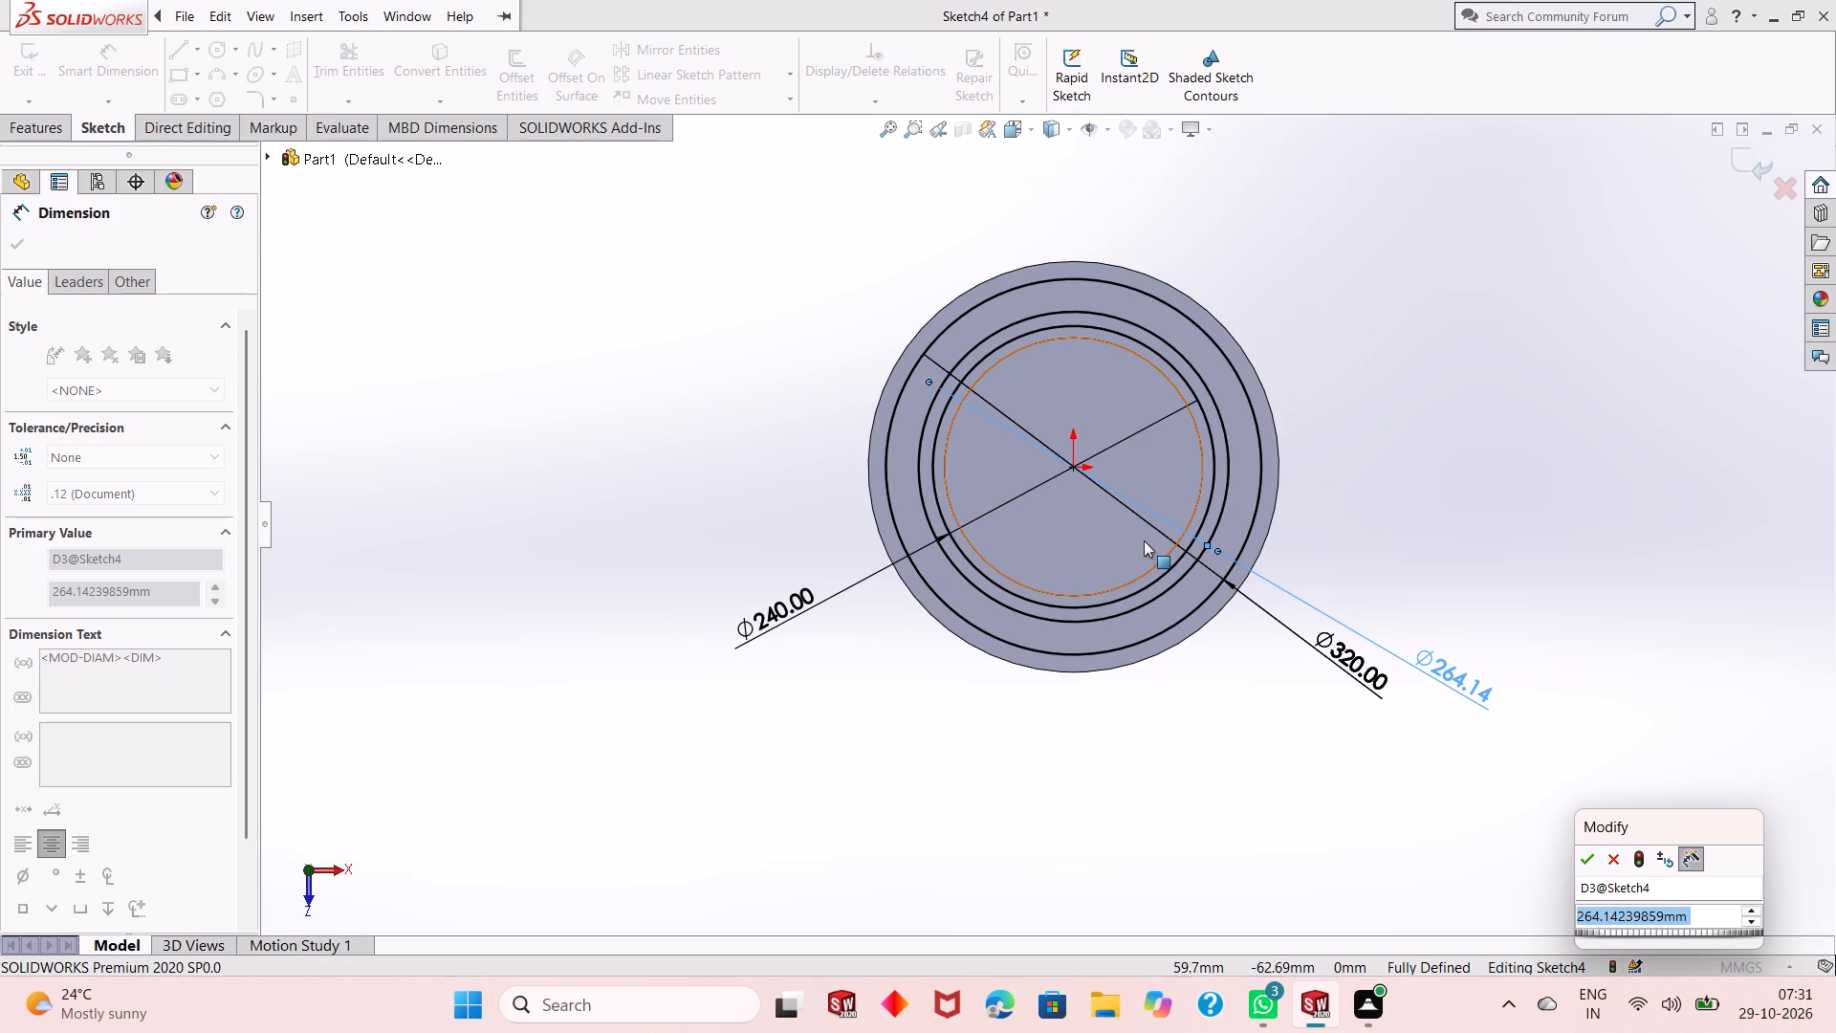
scroll(1066, 432, down, 2)
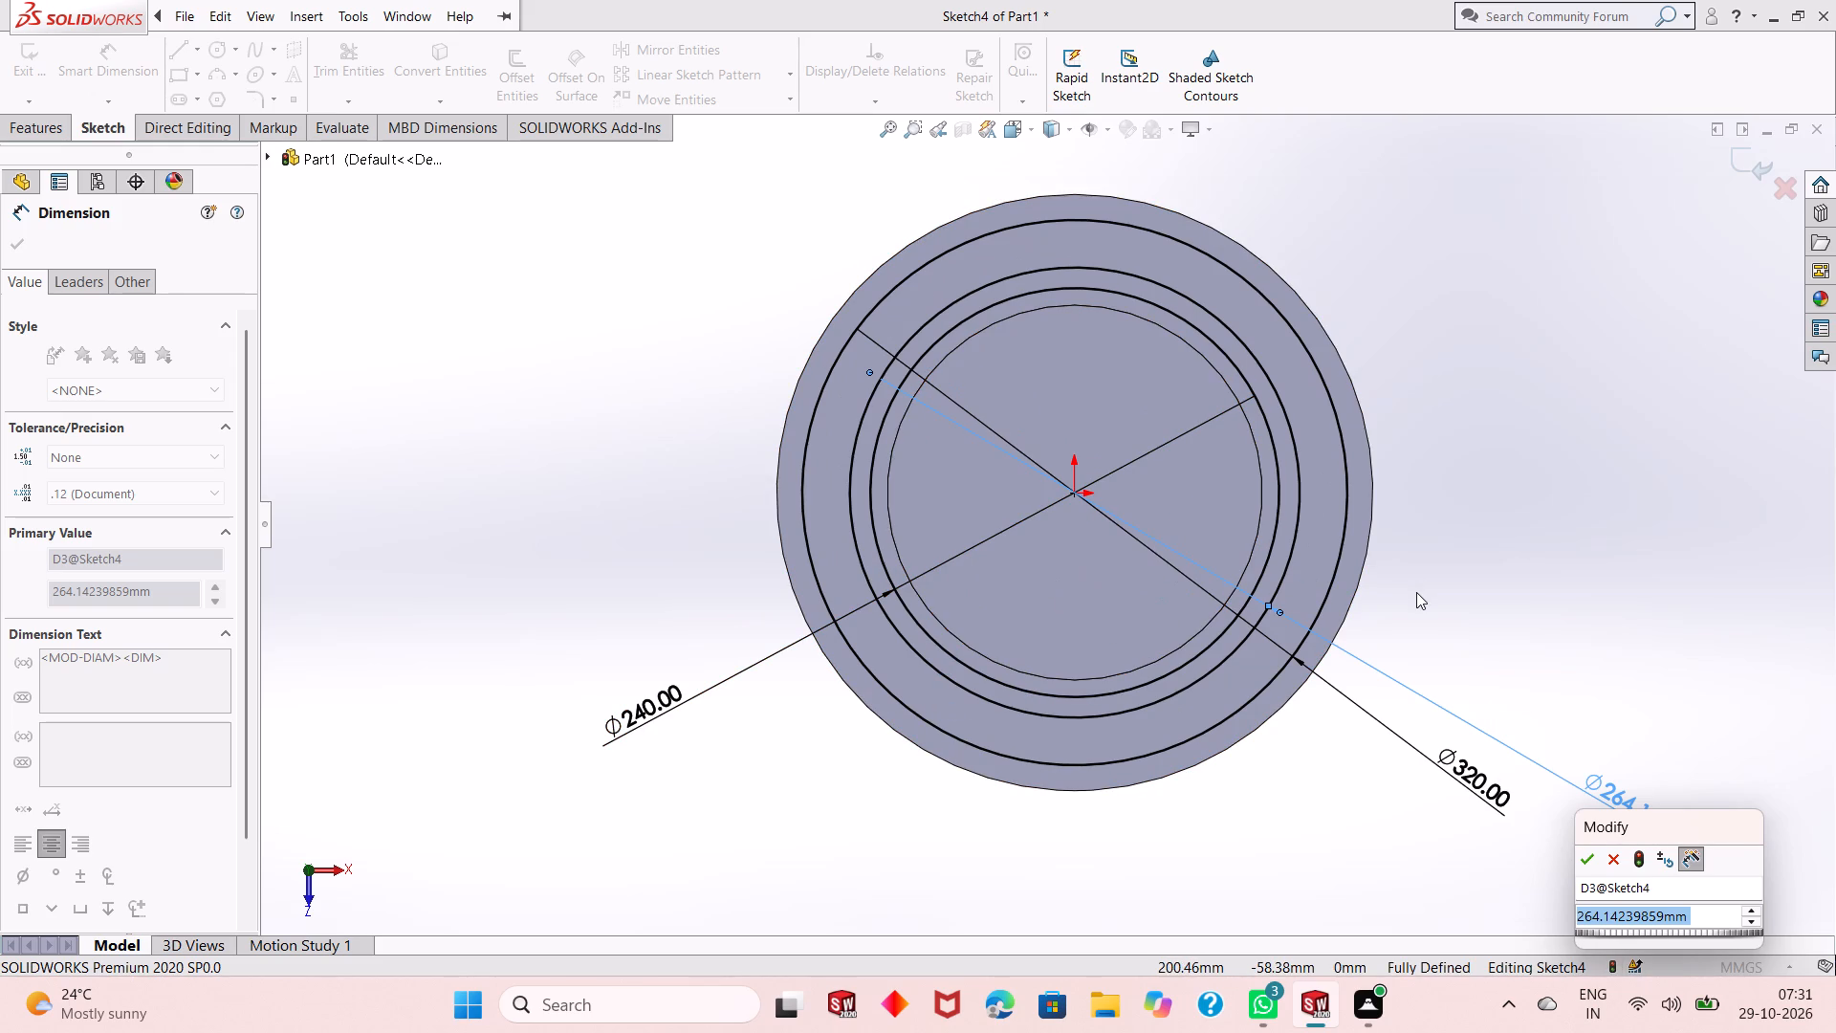
text(280)
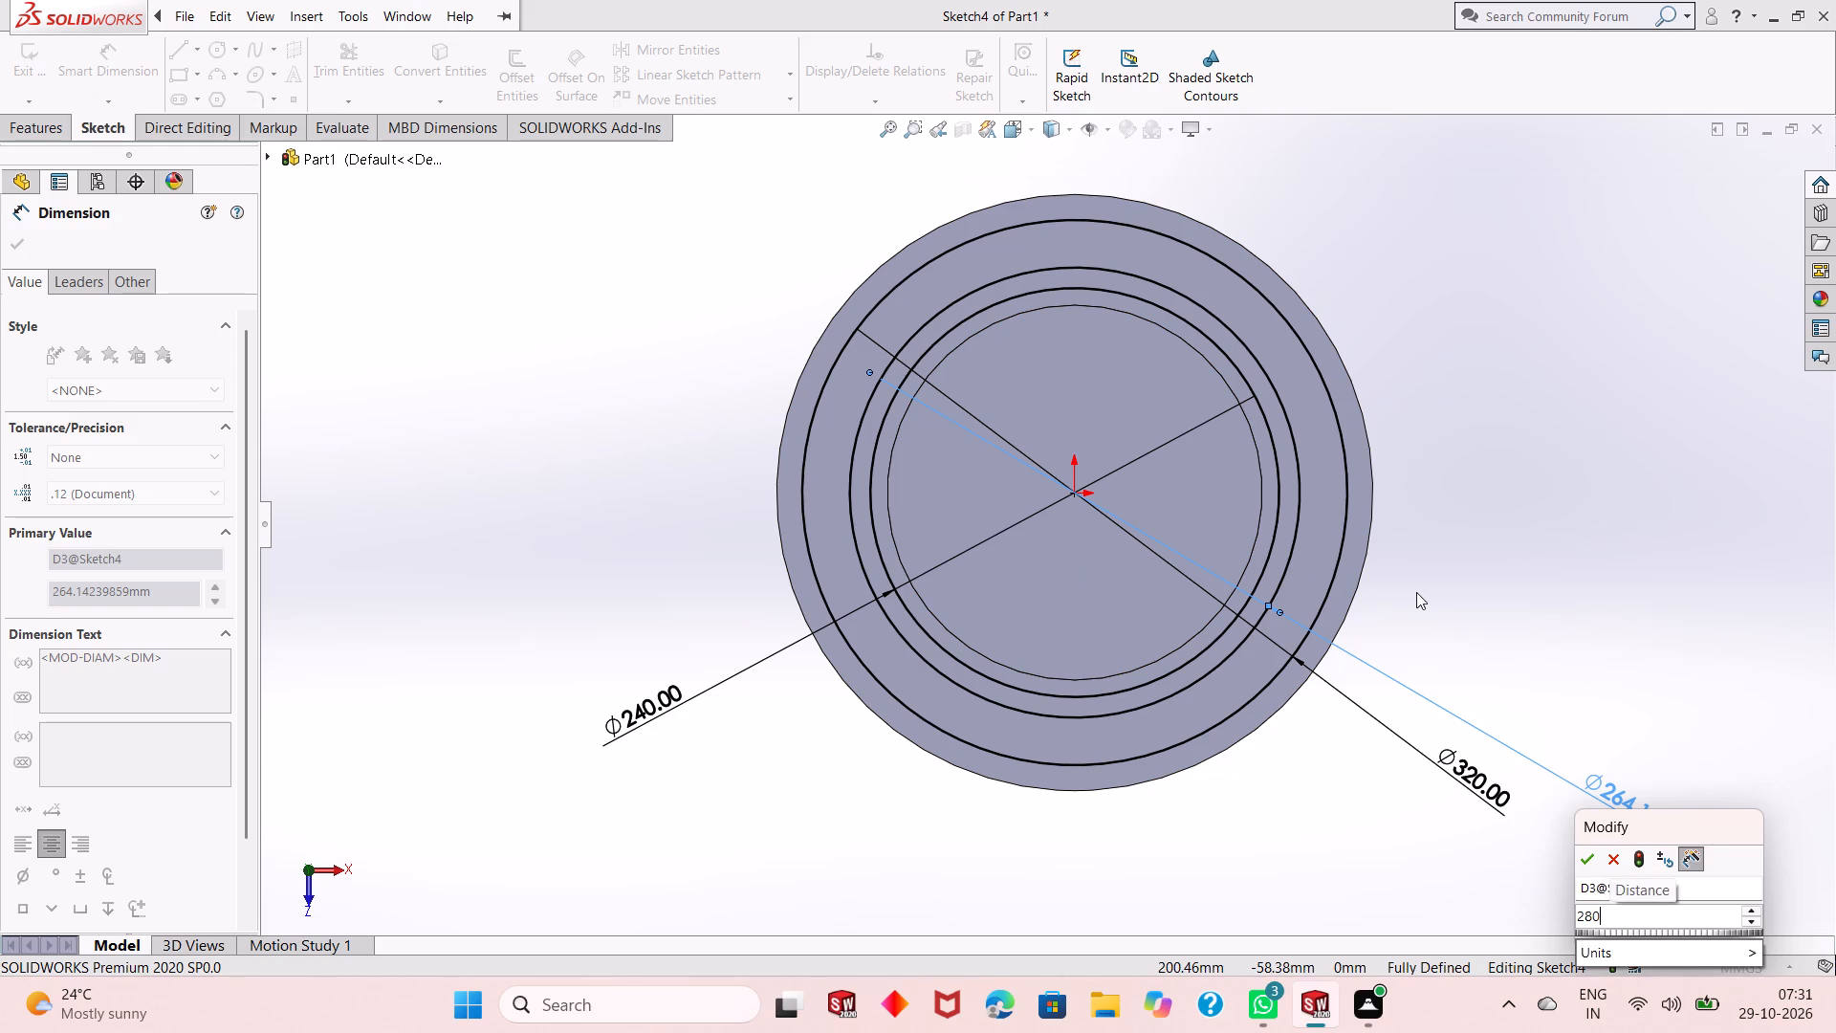
key(Return)
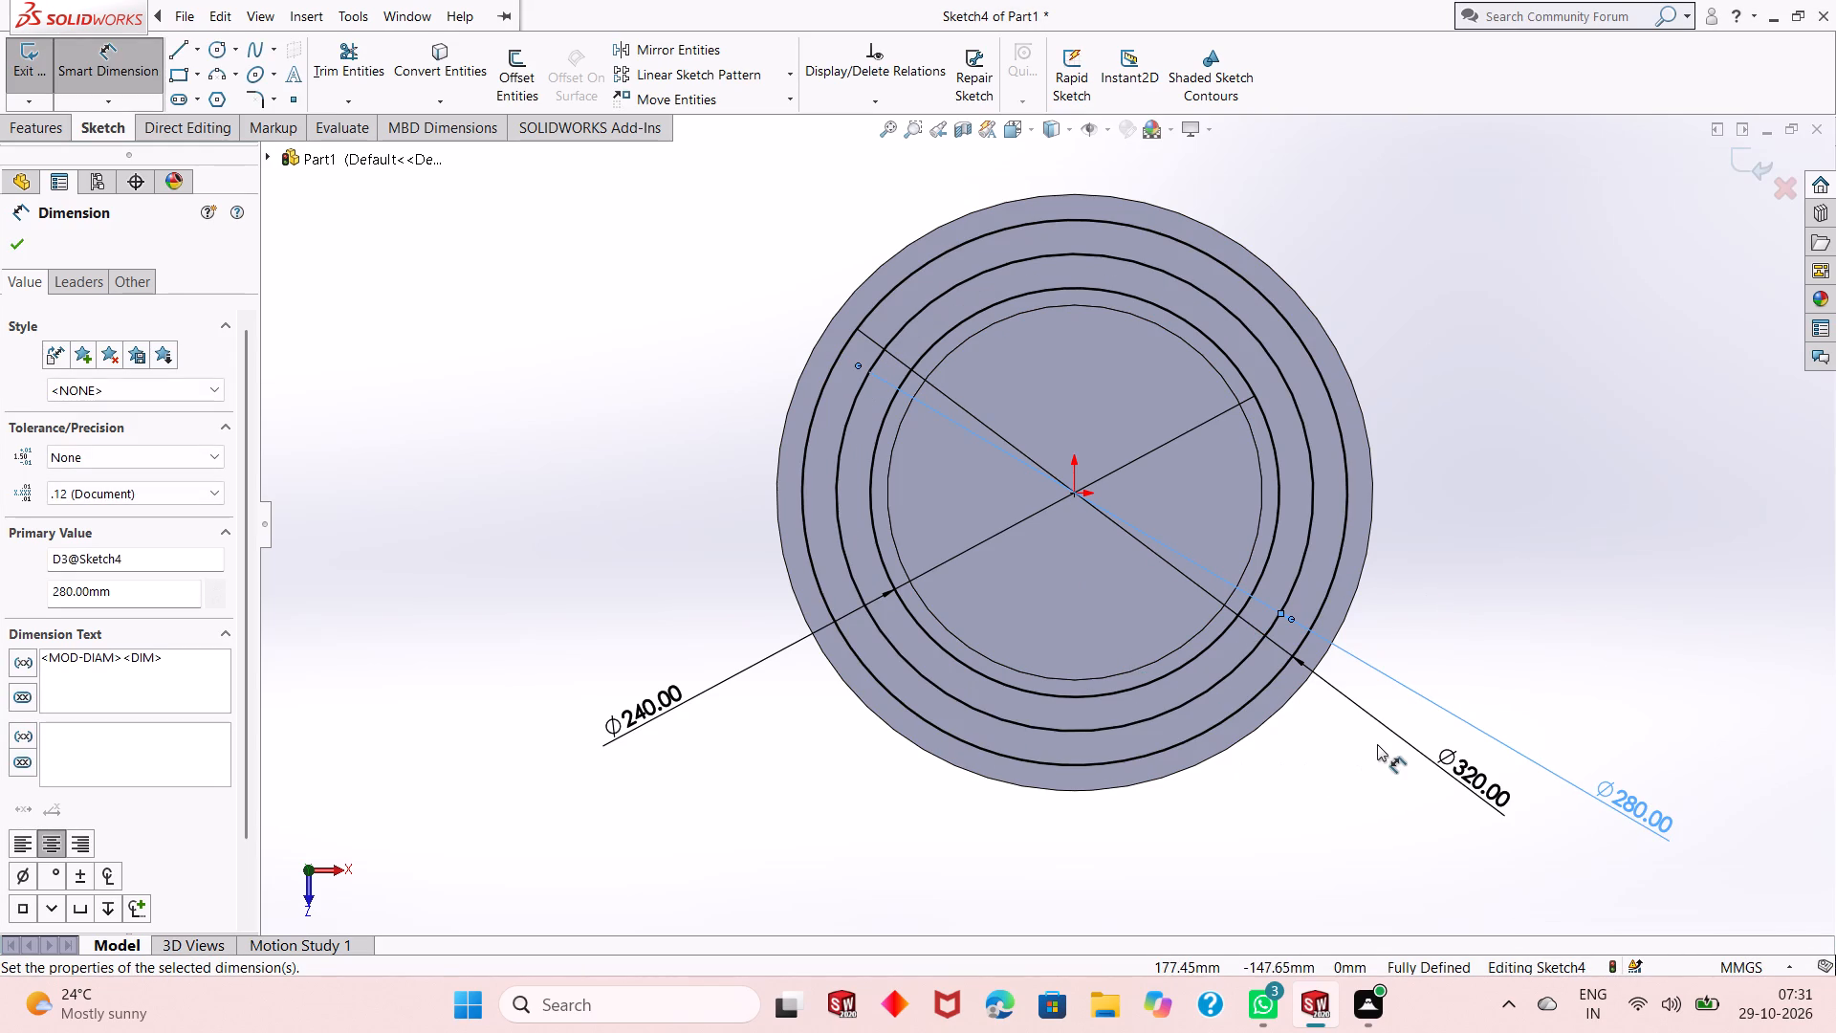
right_click(1409, 522)
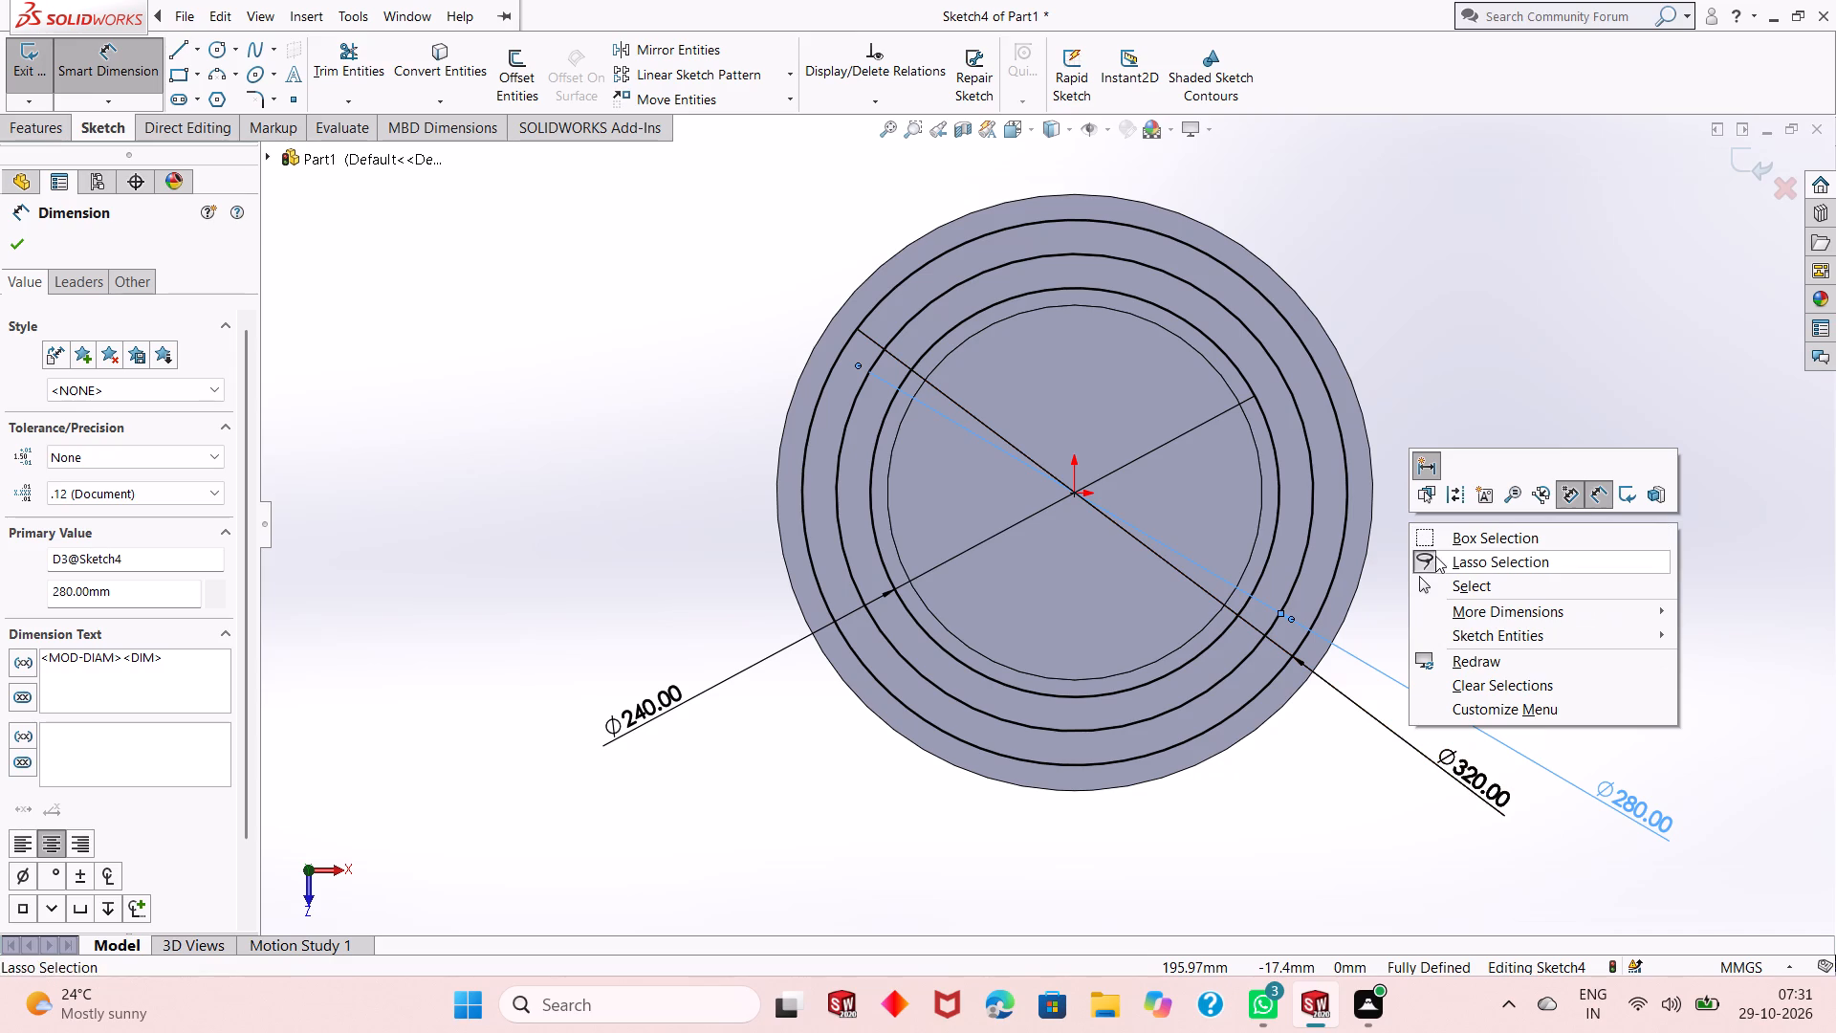
click(1438, 580)
Sketch another circle centred on the origin with a radius of about 128 mm, between the 240 mm and 280 mm circles.
scroll(1196, 619, down, 1)
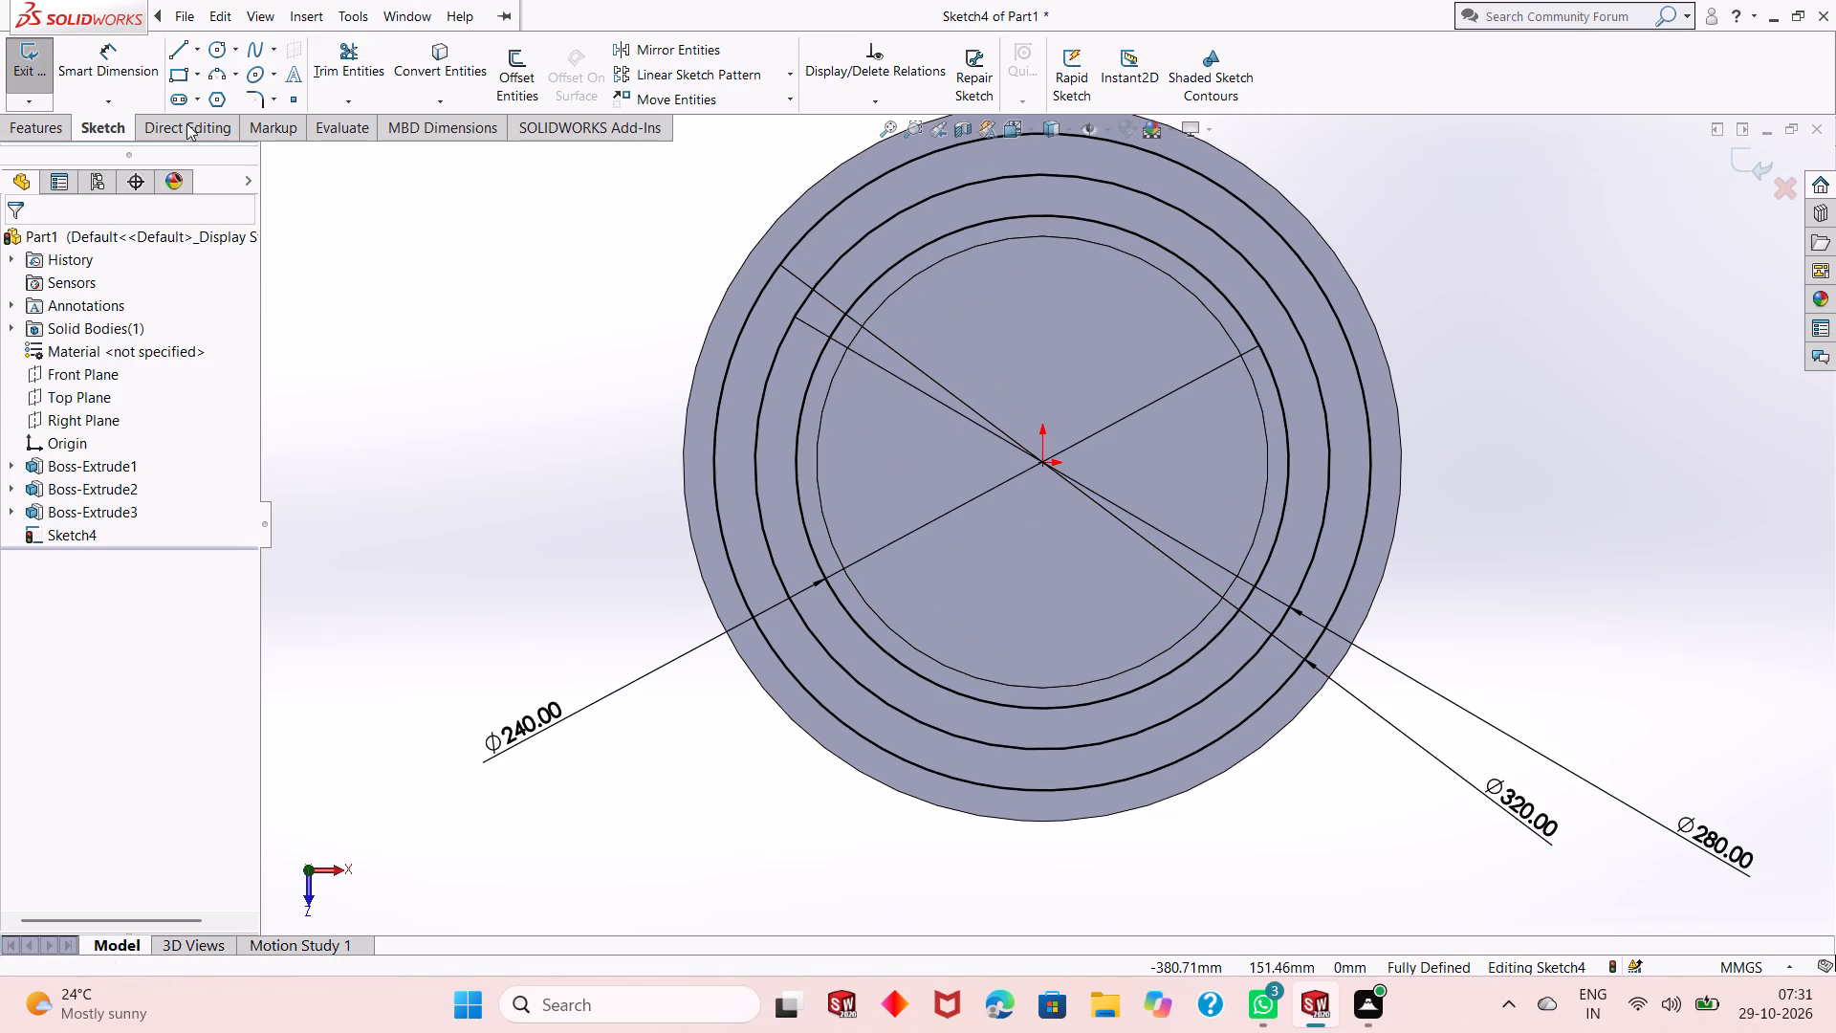
click(509, 214)
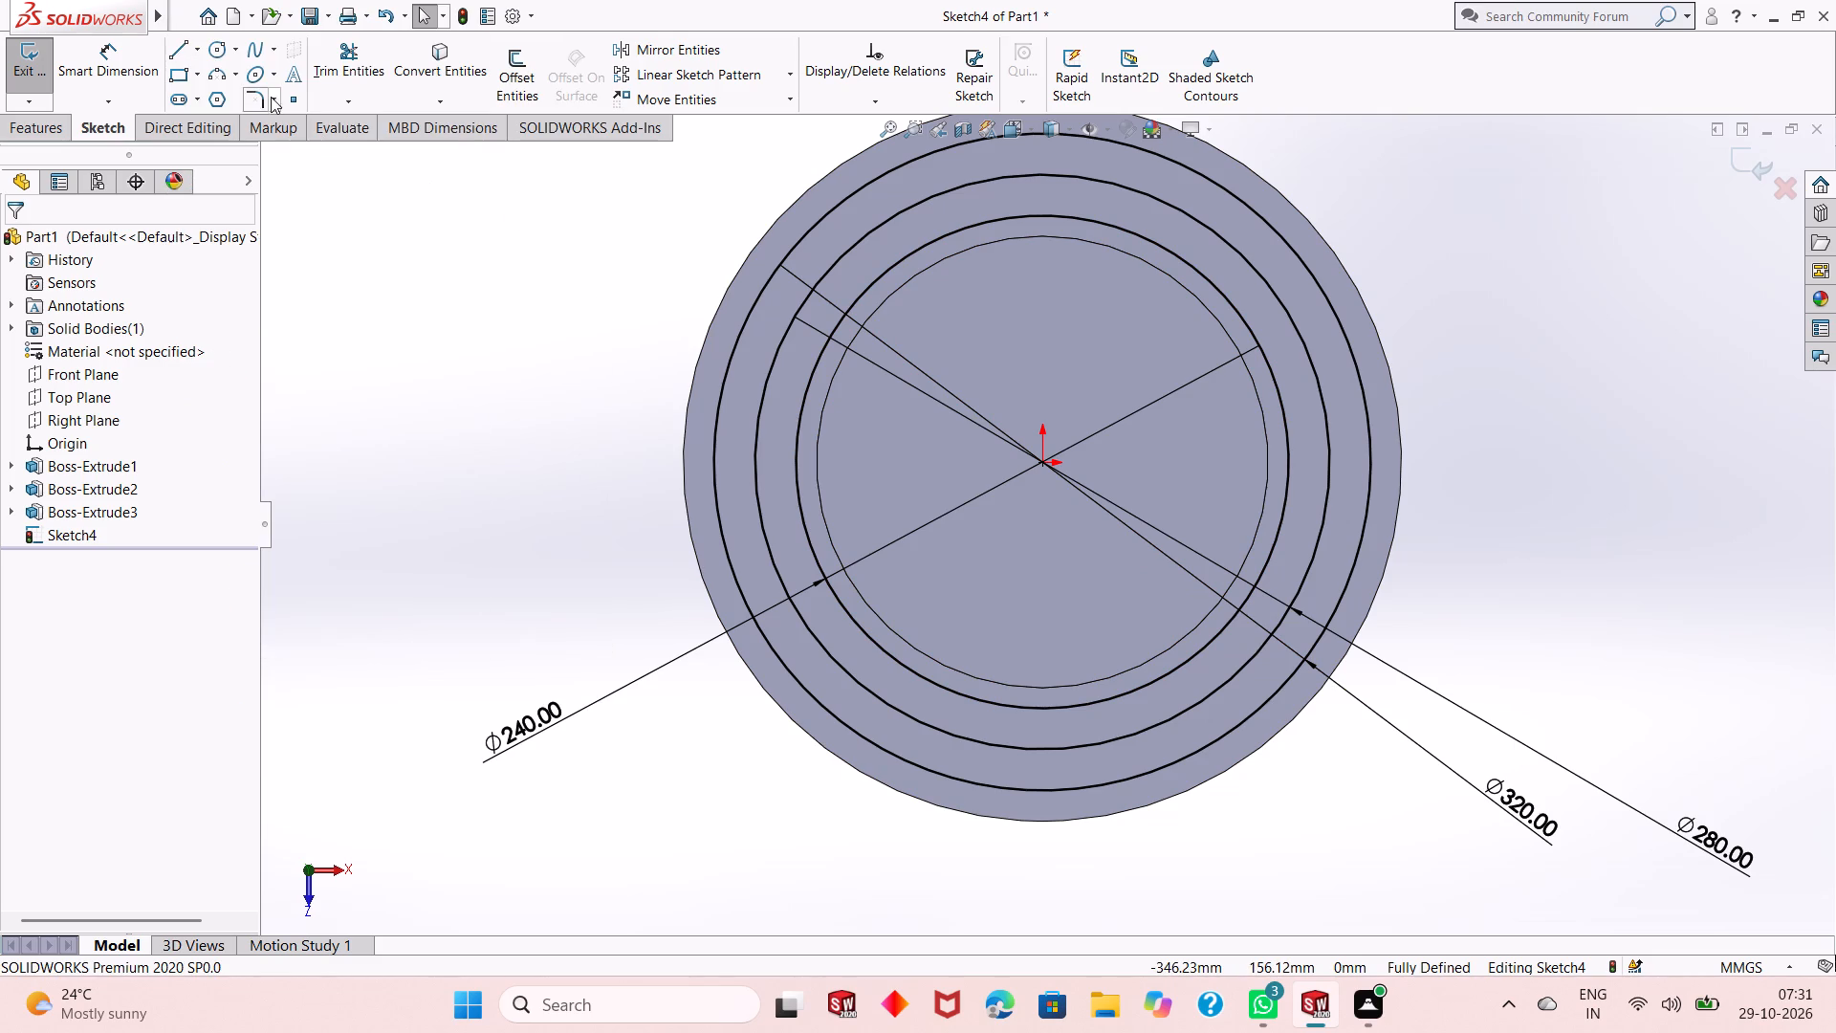
click(226, 55)
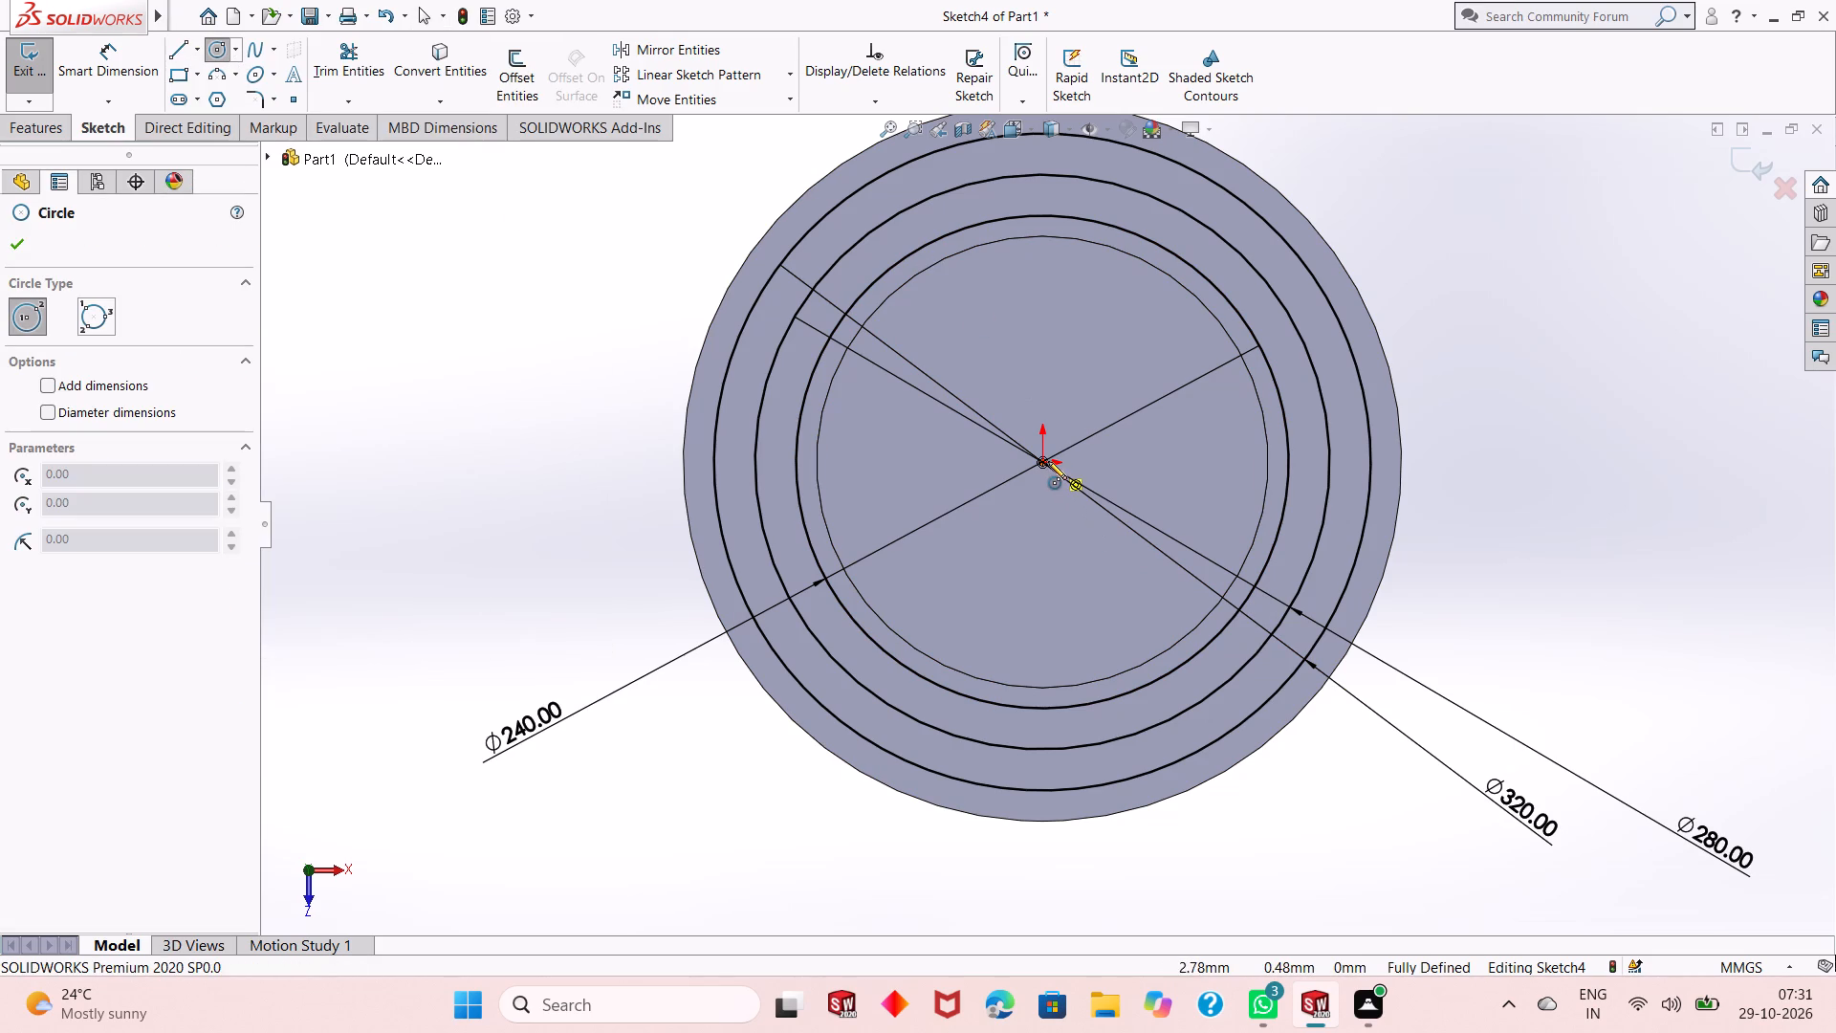
click(1042, 461)
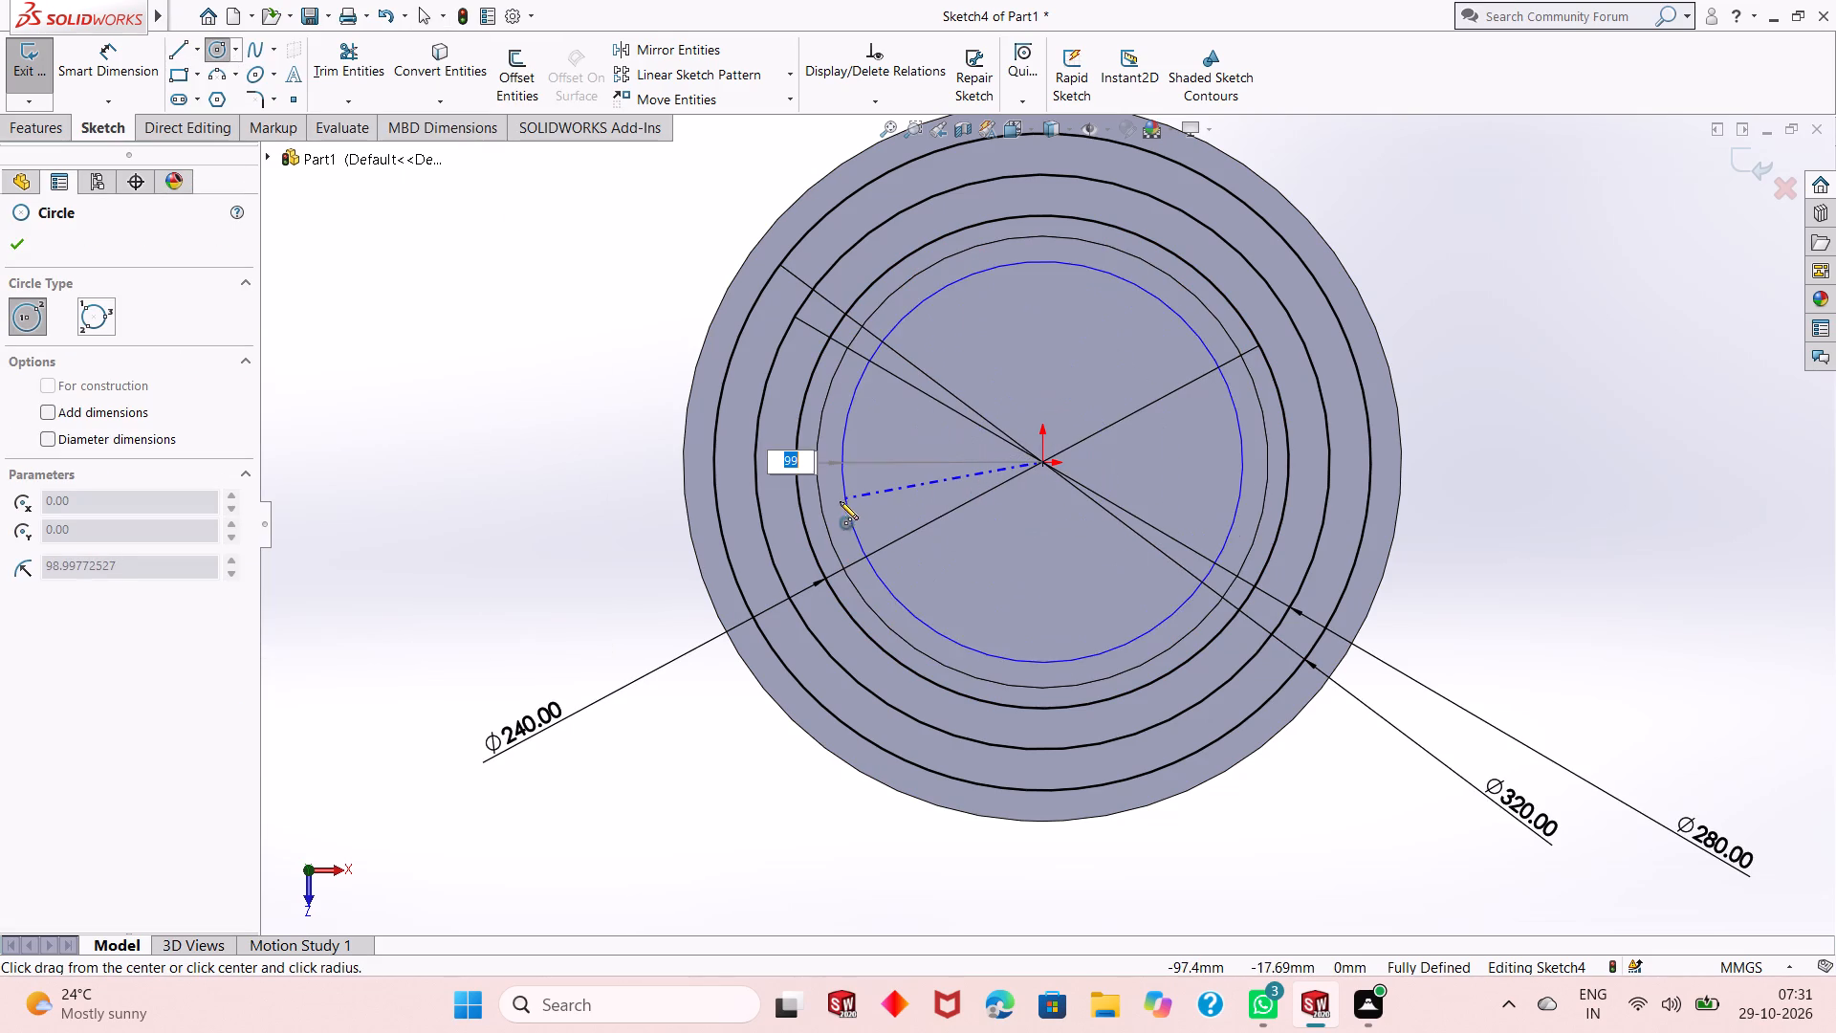
click(791, 537)
right_click(1006, 369)
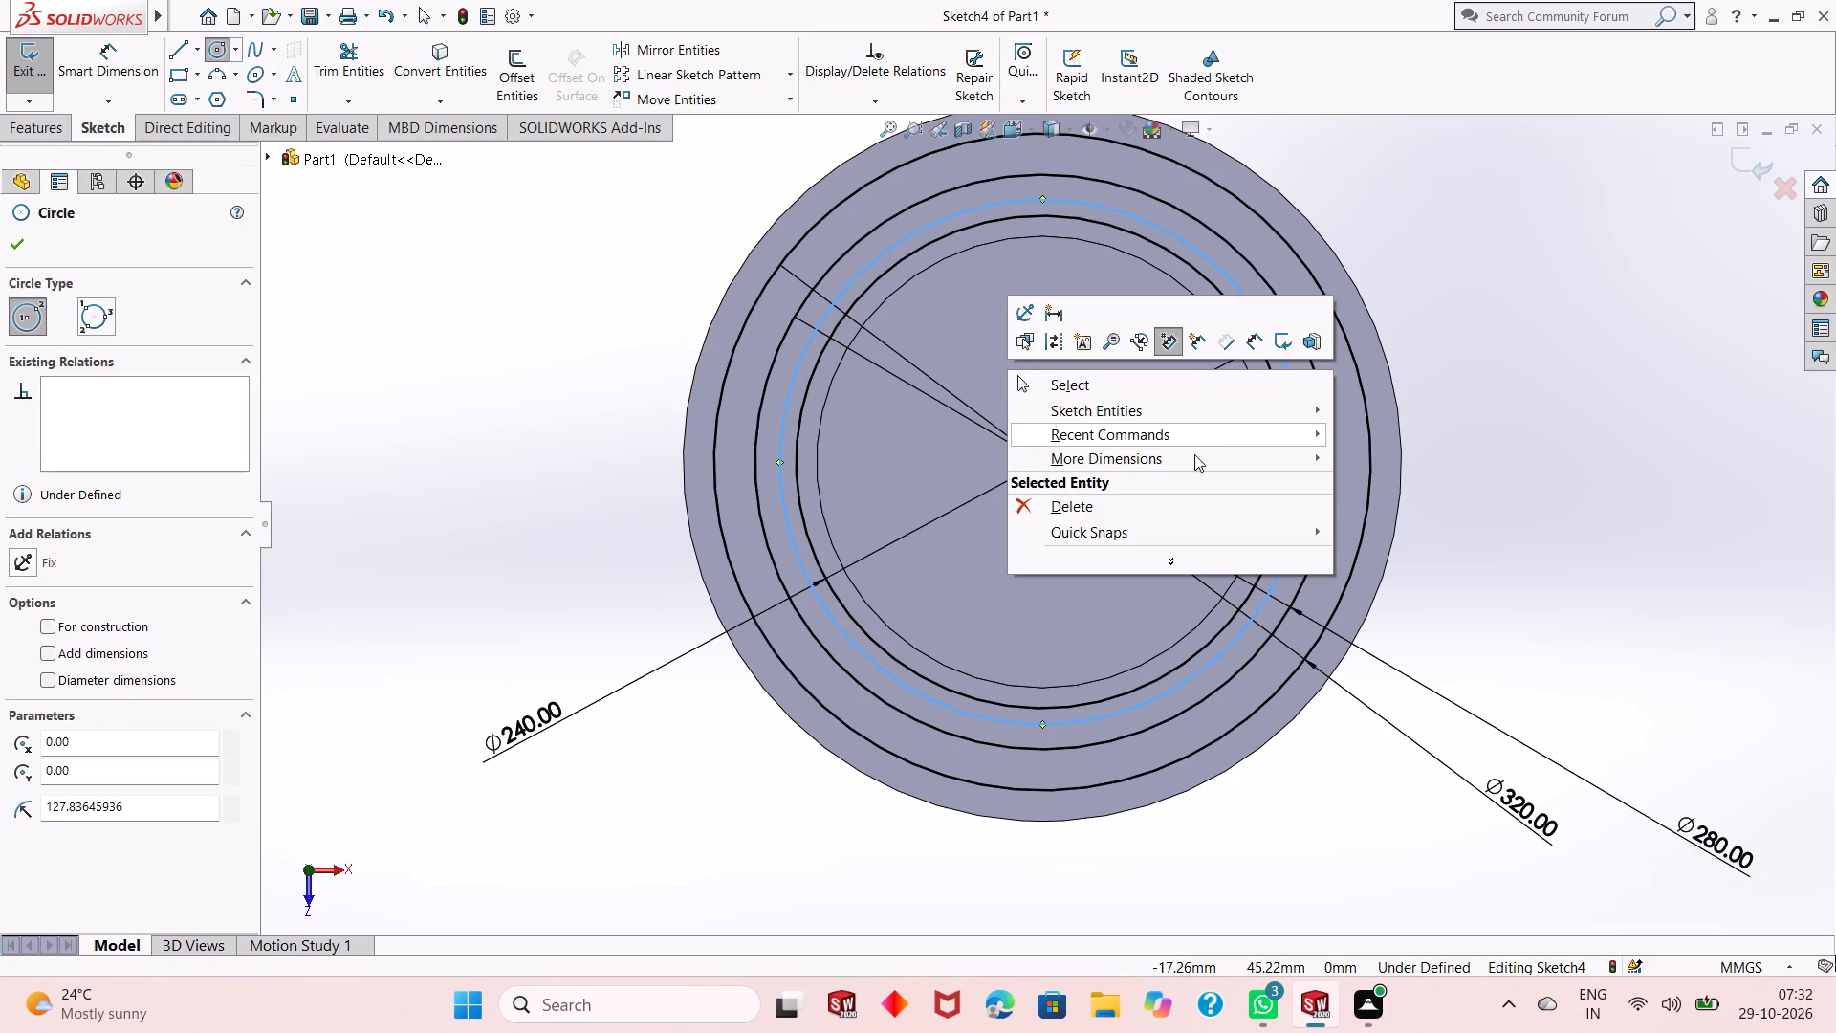
click(1080, 384)
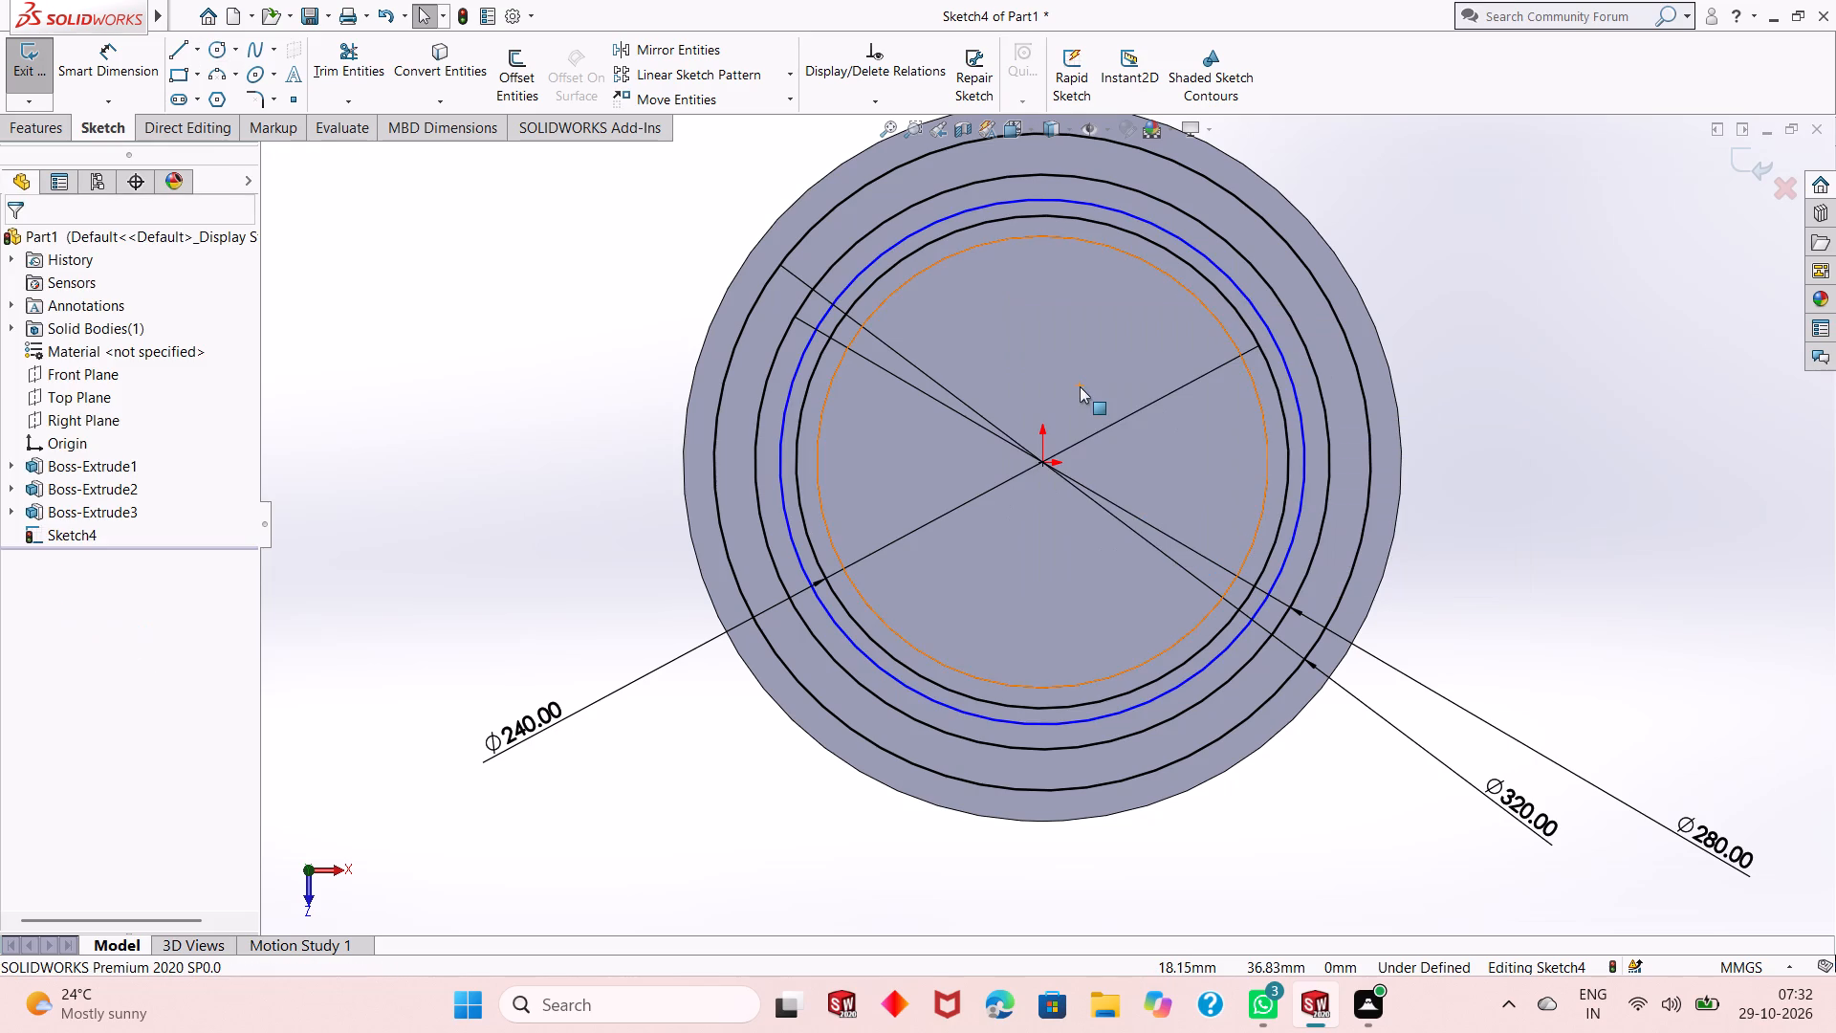
Dimension the newest circle's diameter as 256 mm.
click(117, 76)
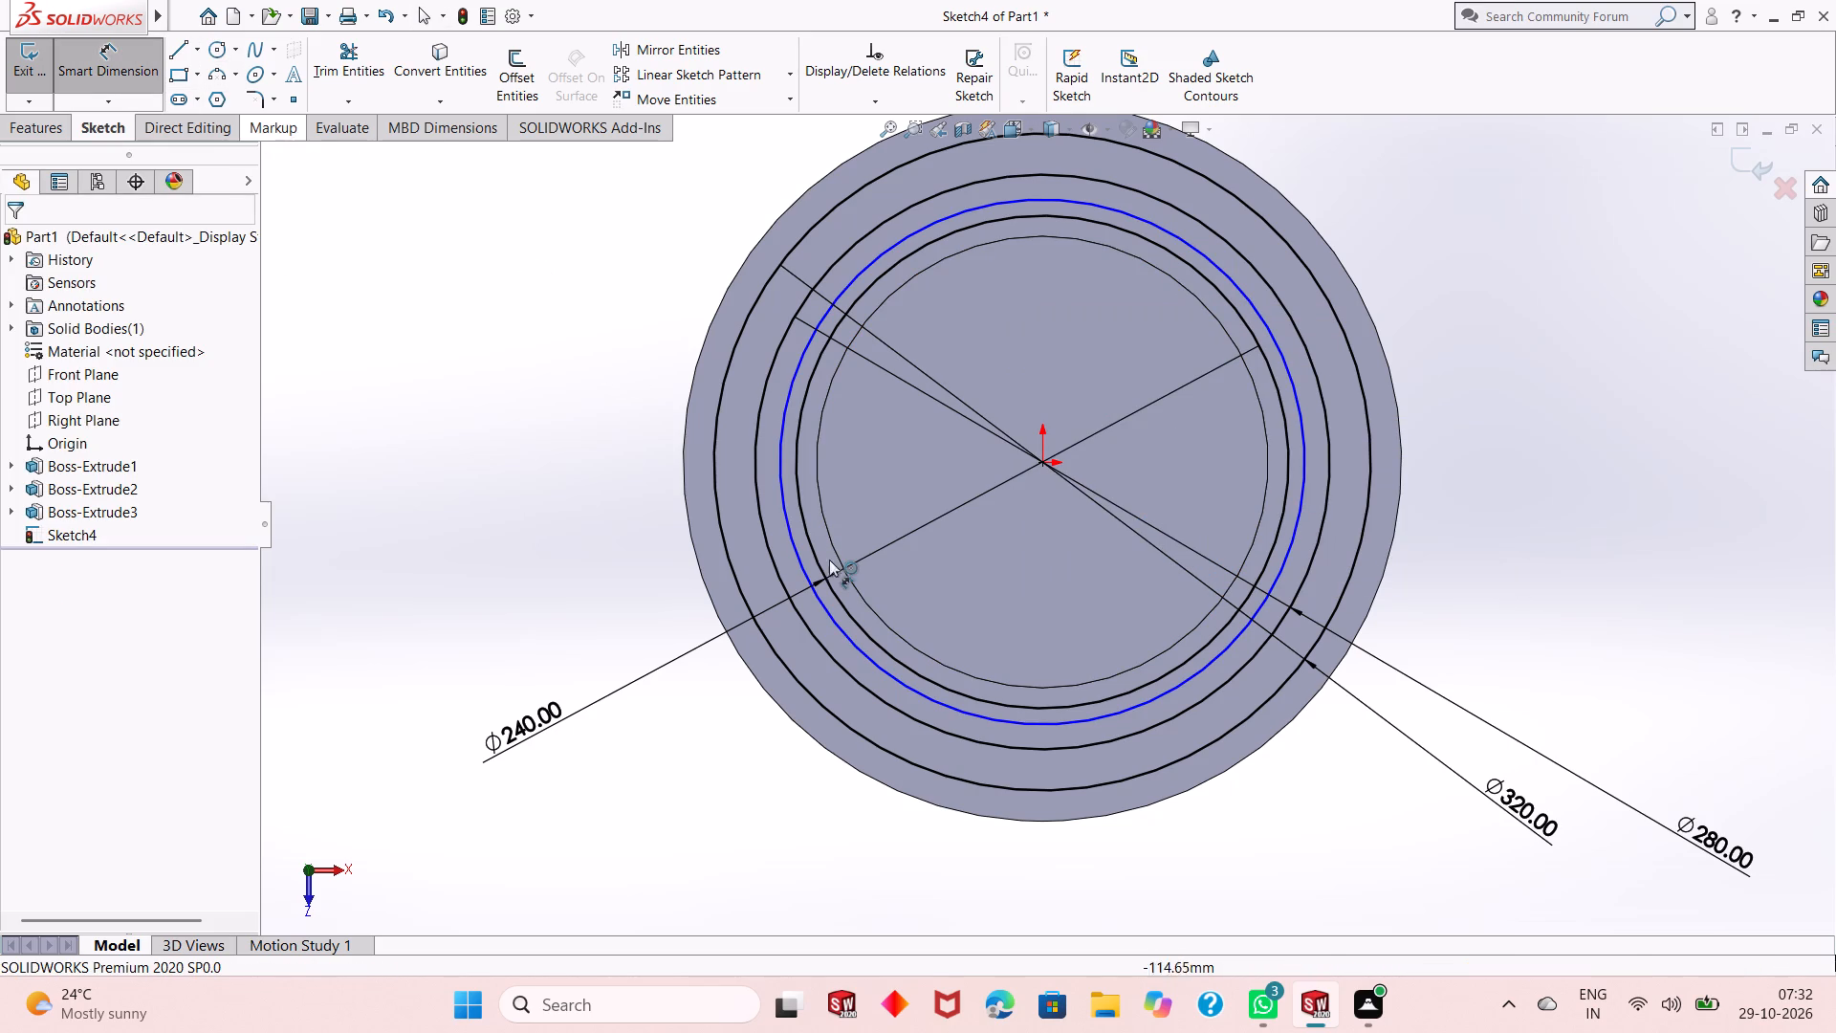
click(882, 671)
click(1401, 849)
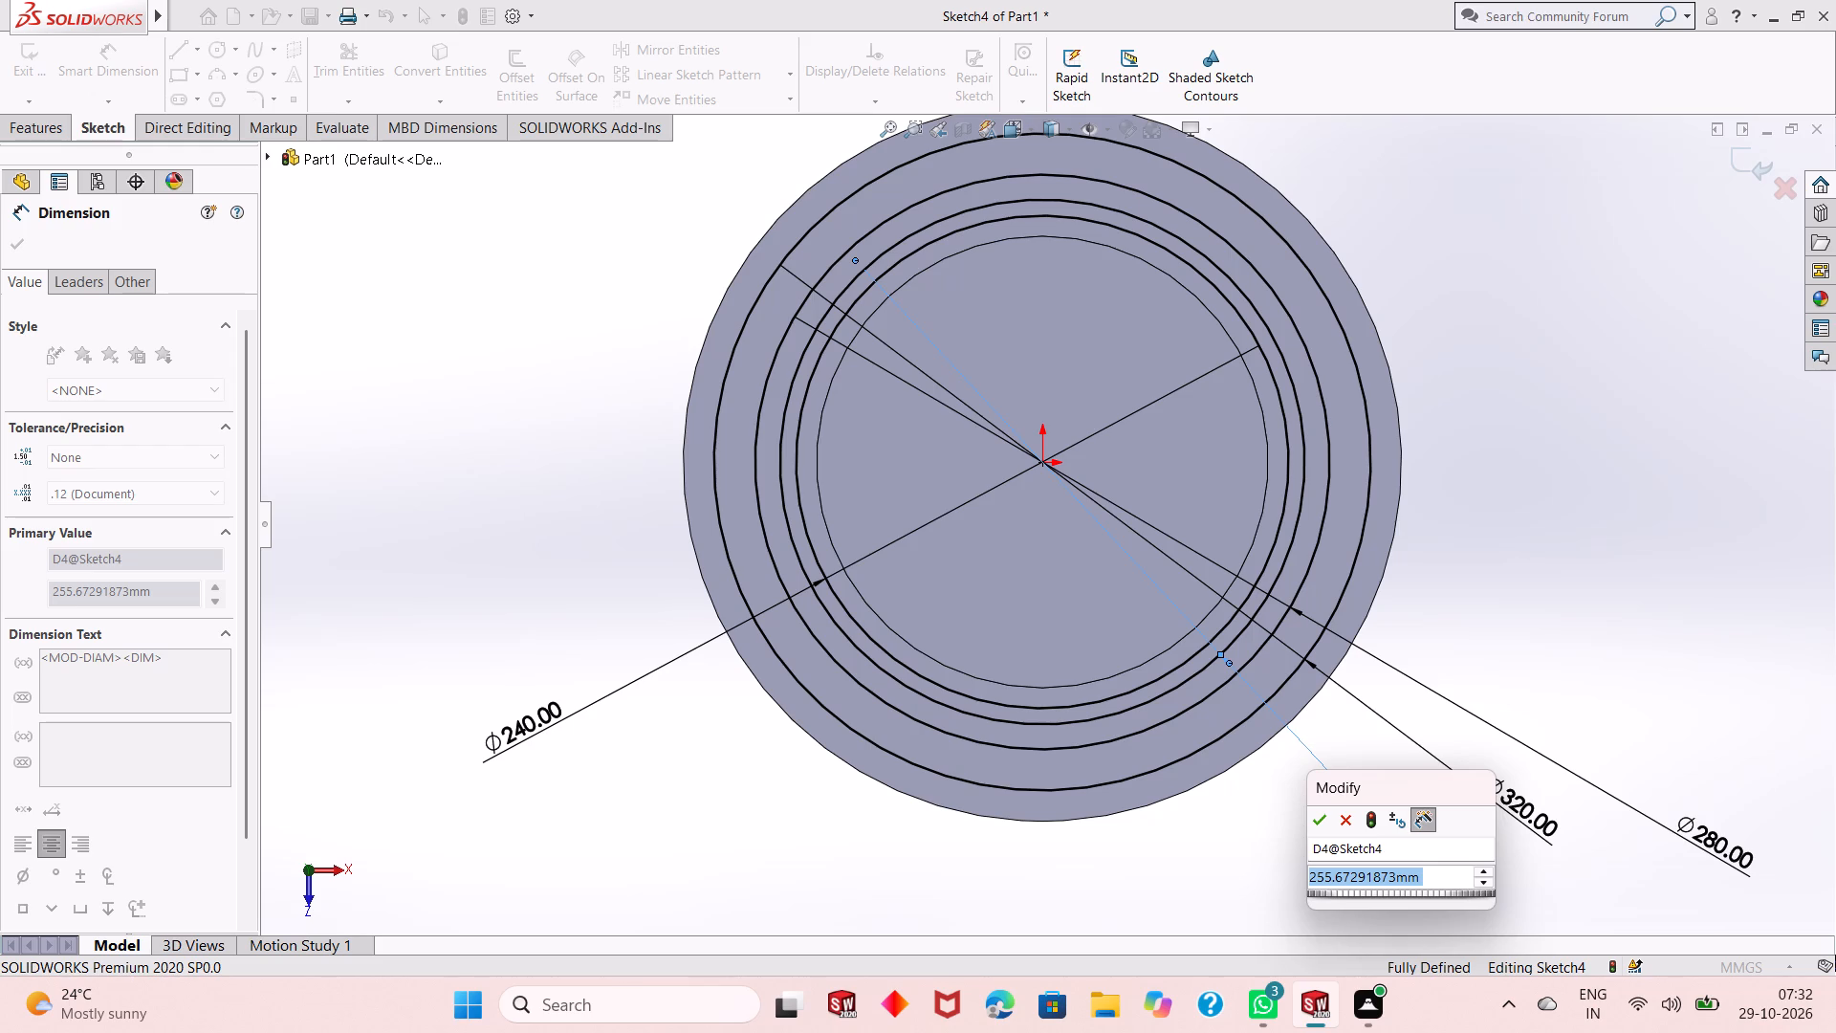
text(256)
key(Return)
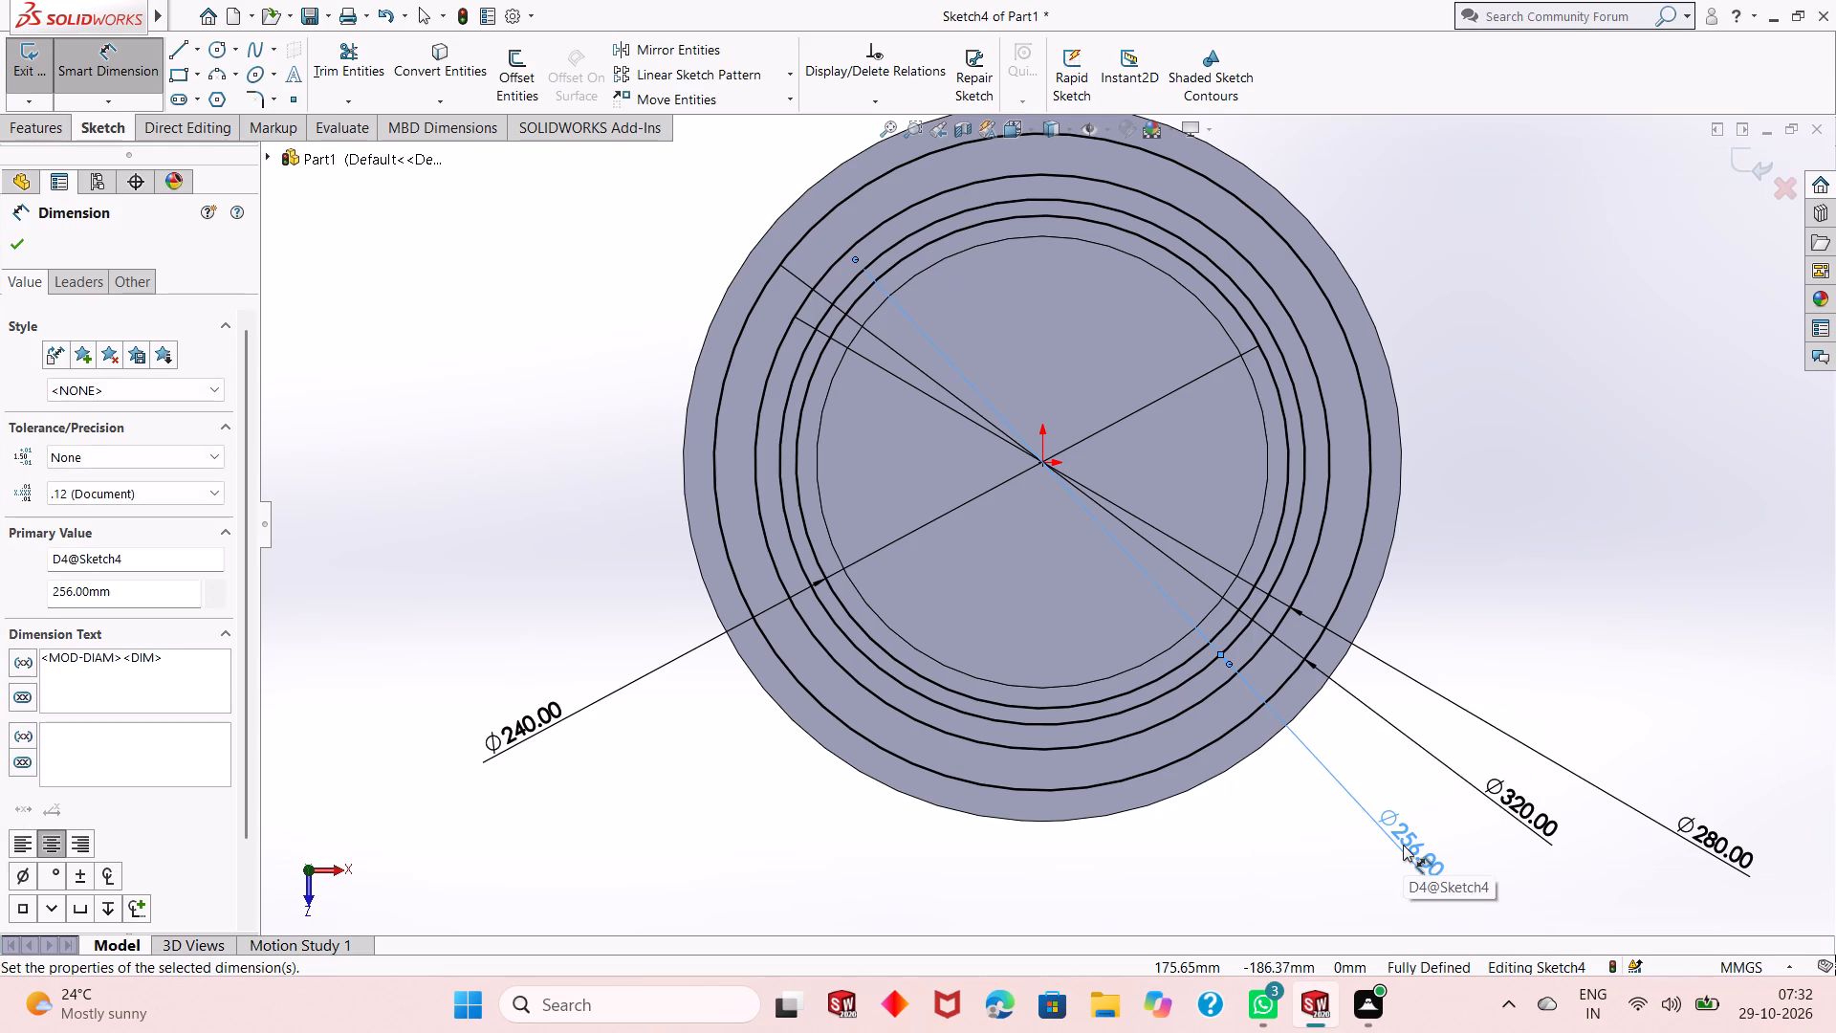
right_click(1455, 562)
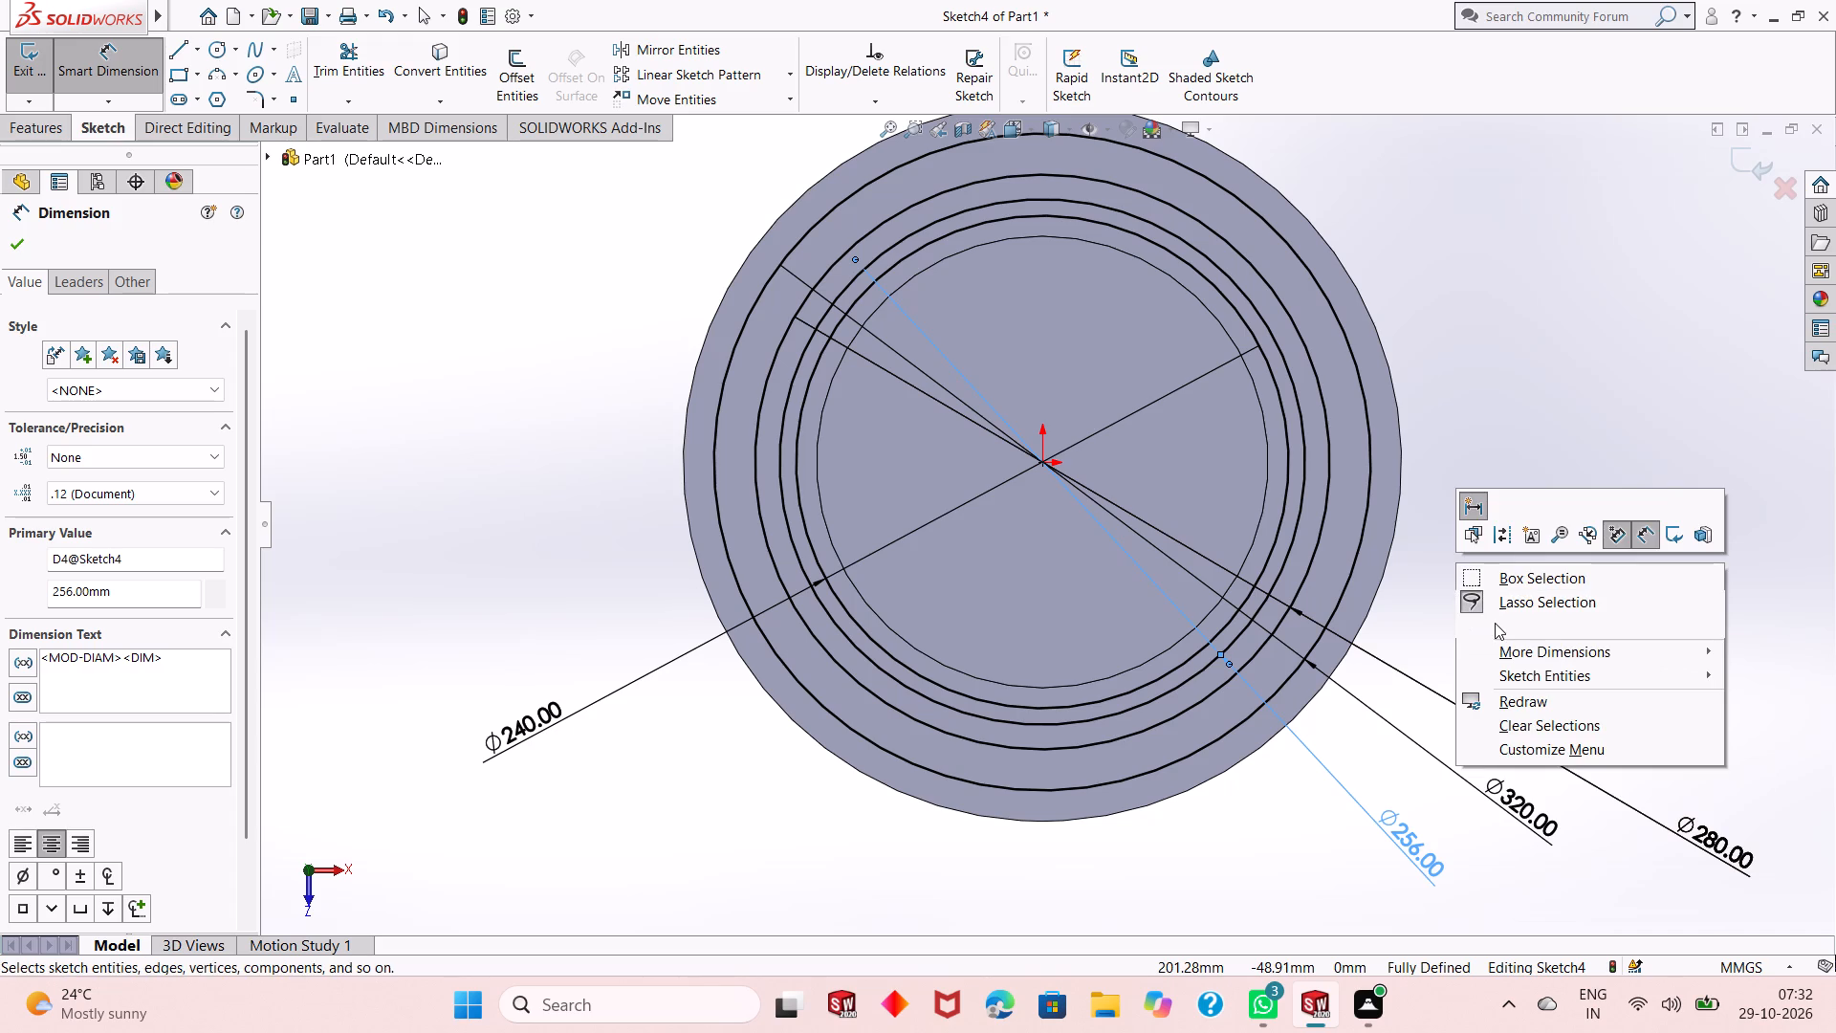
click(1495, 627)
Convert the 256 mm circle to construction geometry.
click(1294, 541)
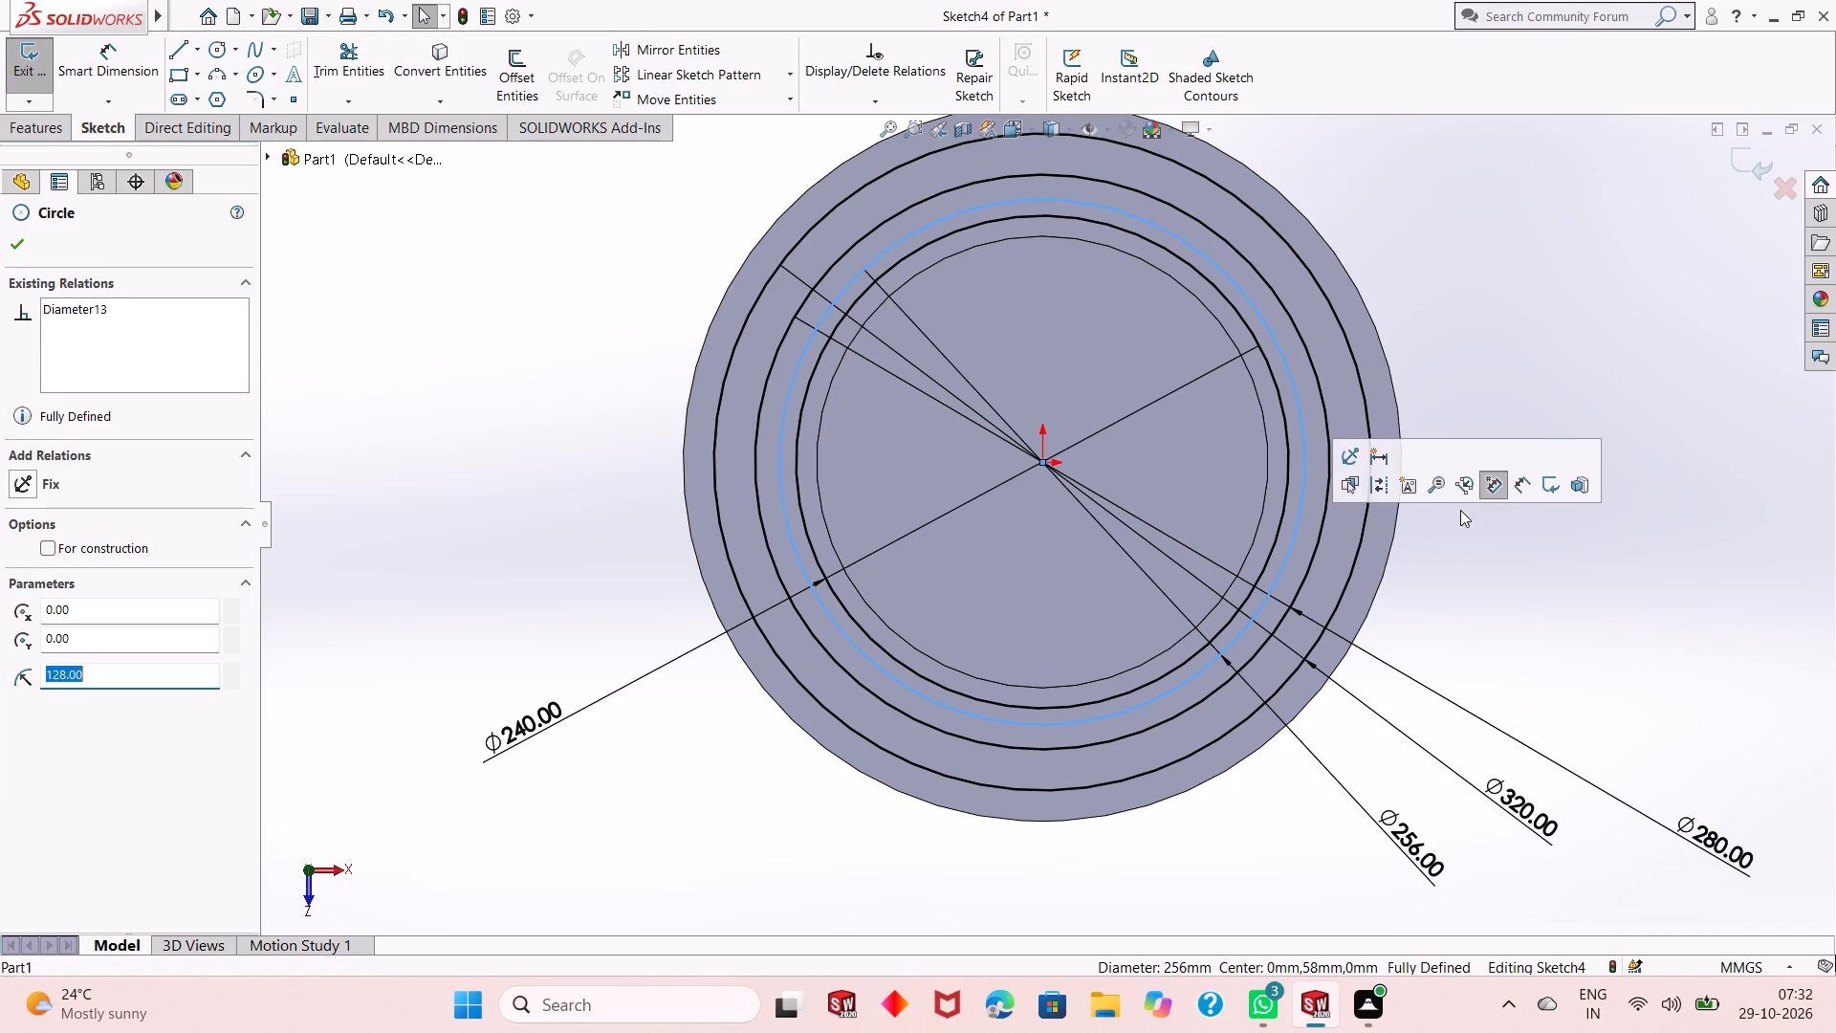
click(1382, 486)
click(1578, 555)
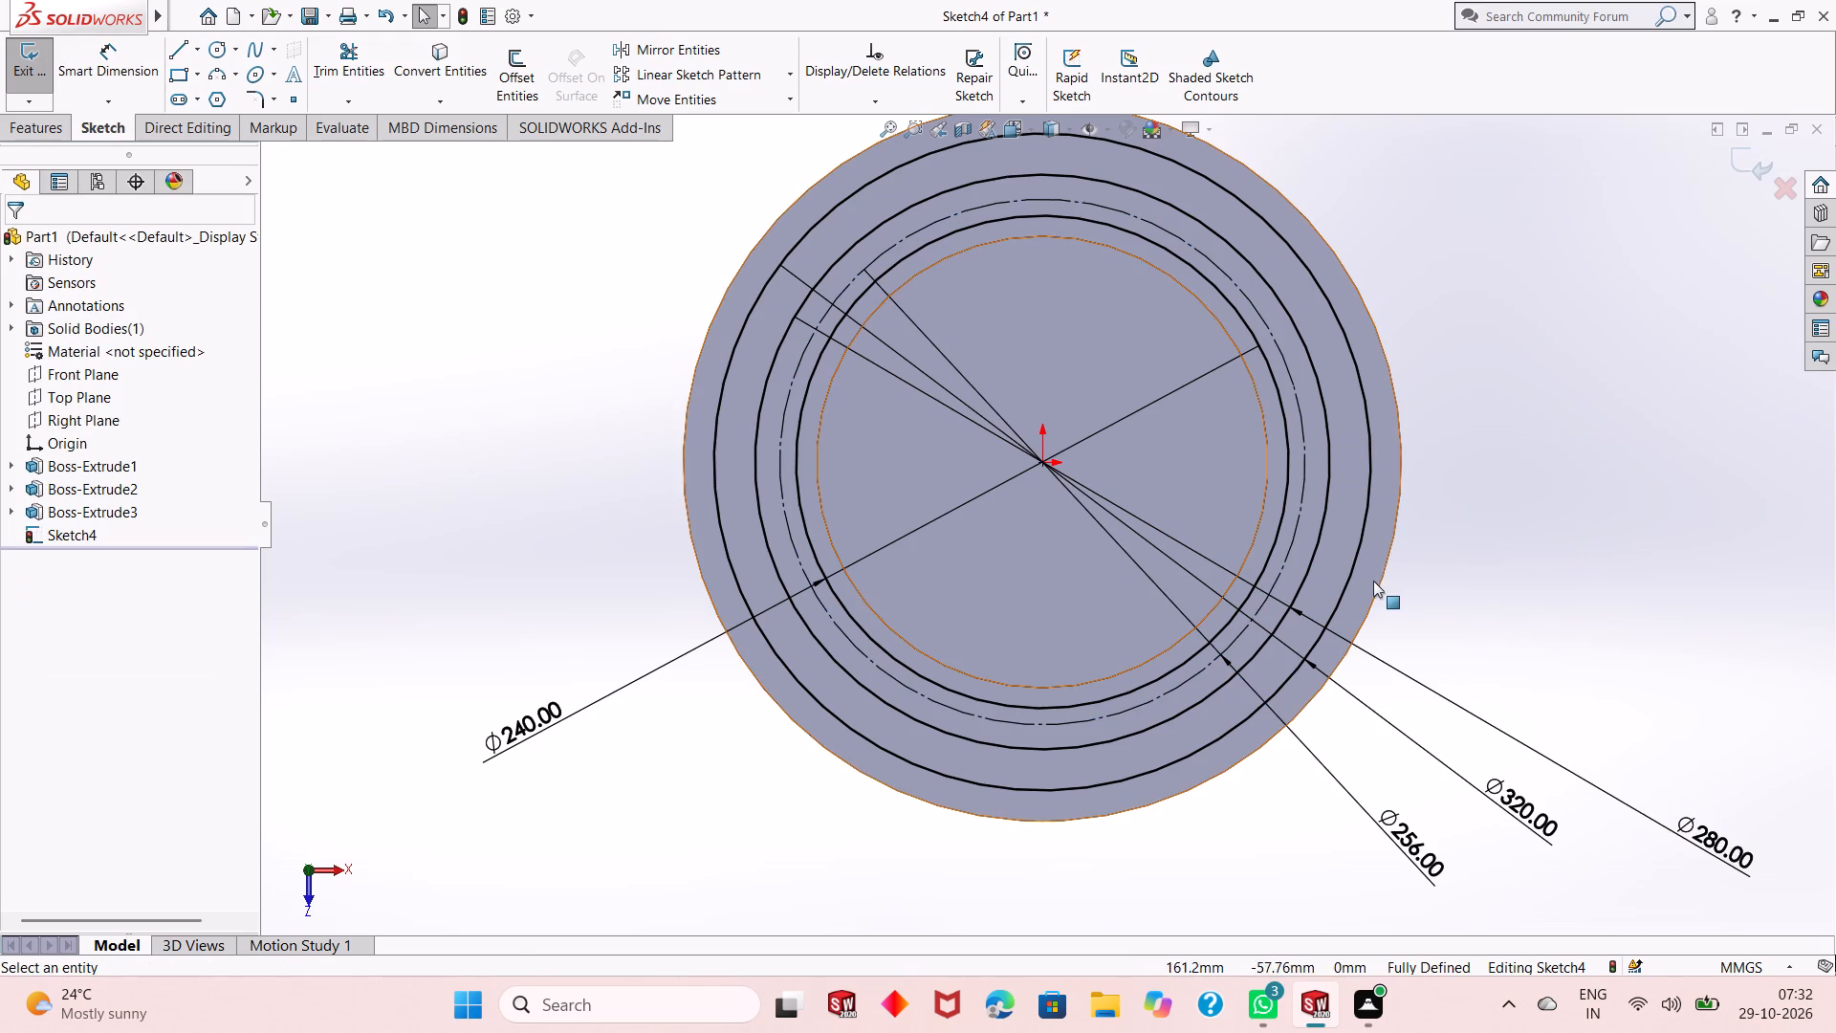
Delete the outer 320 mm circle from the sketch together with its diameter dimension.
click(1344, 588)
right_click(1494, 407)
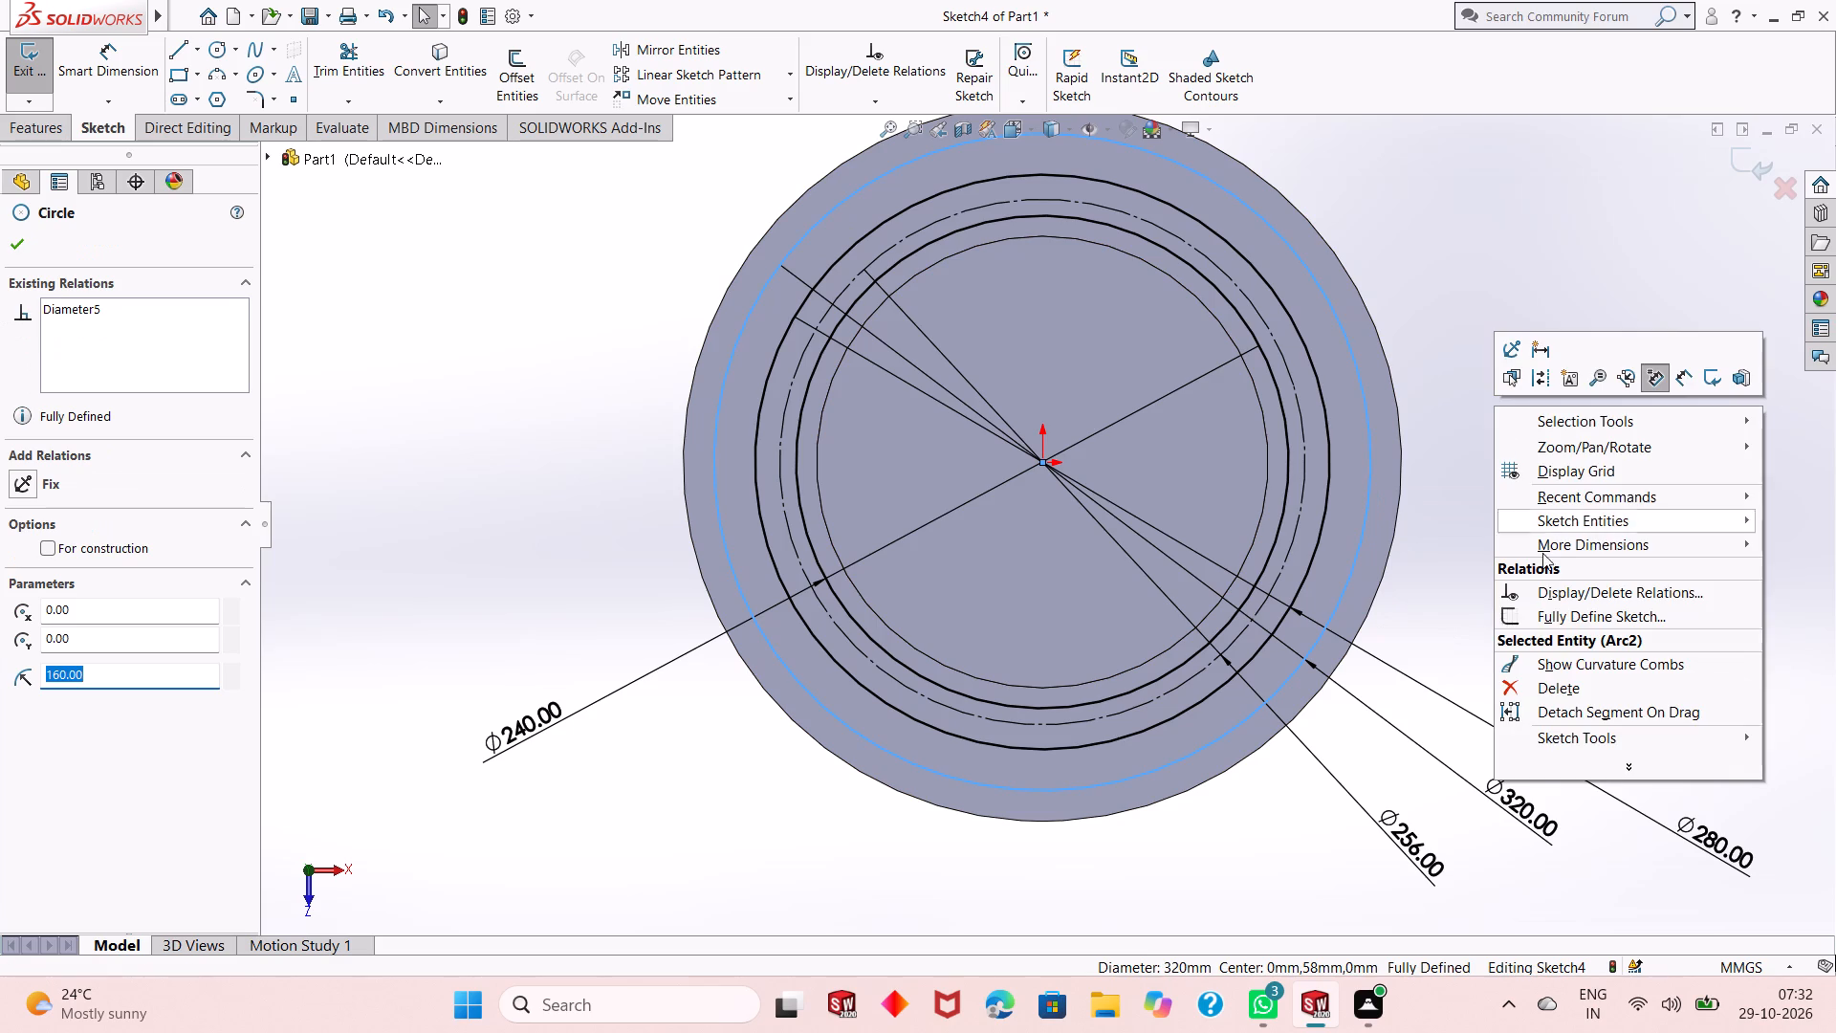
click(1559, 685)
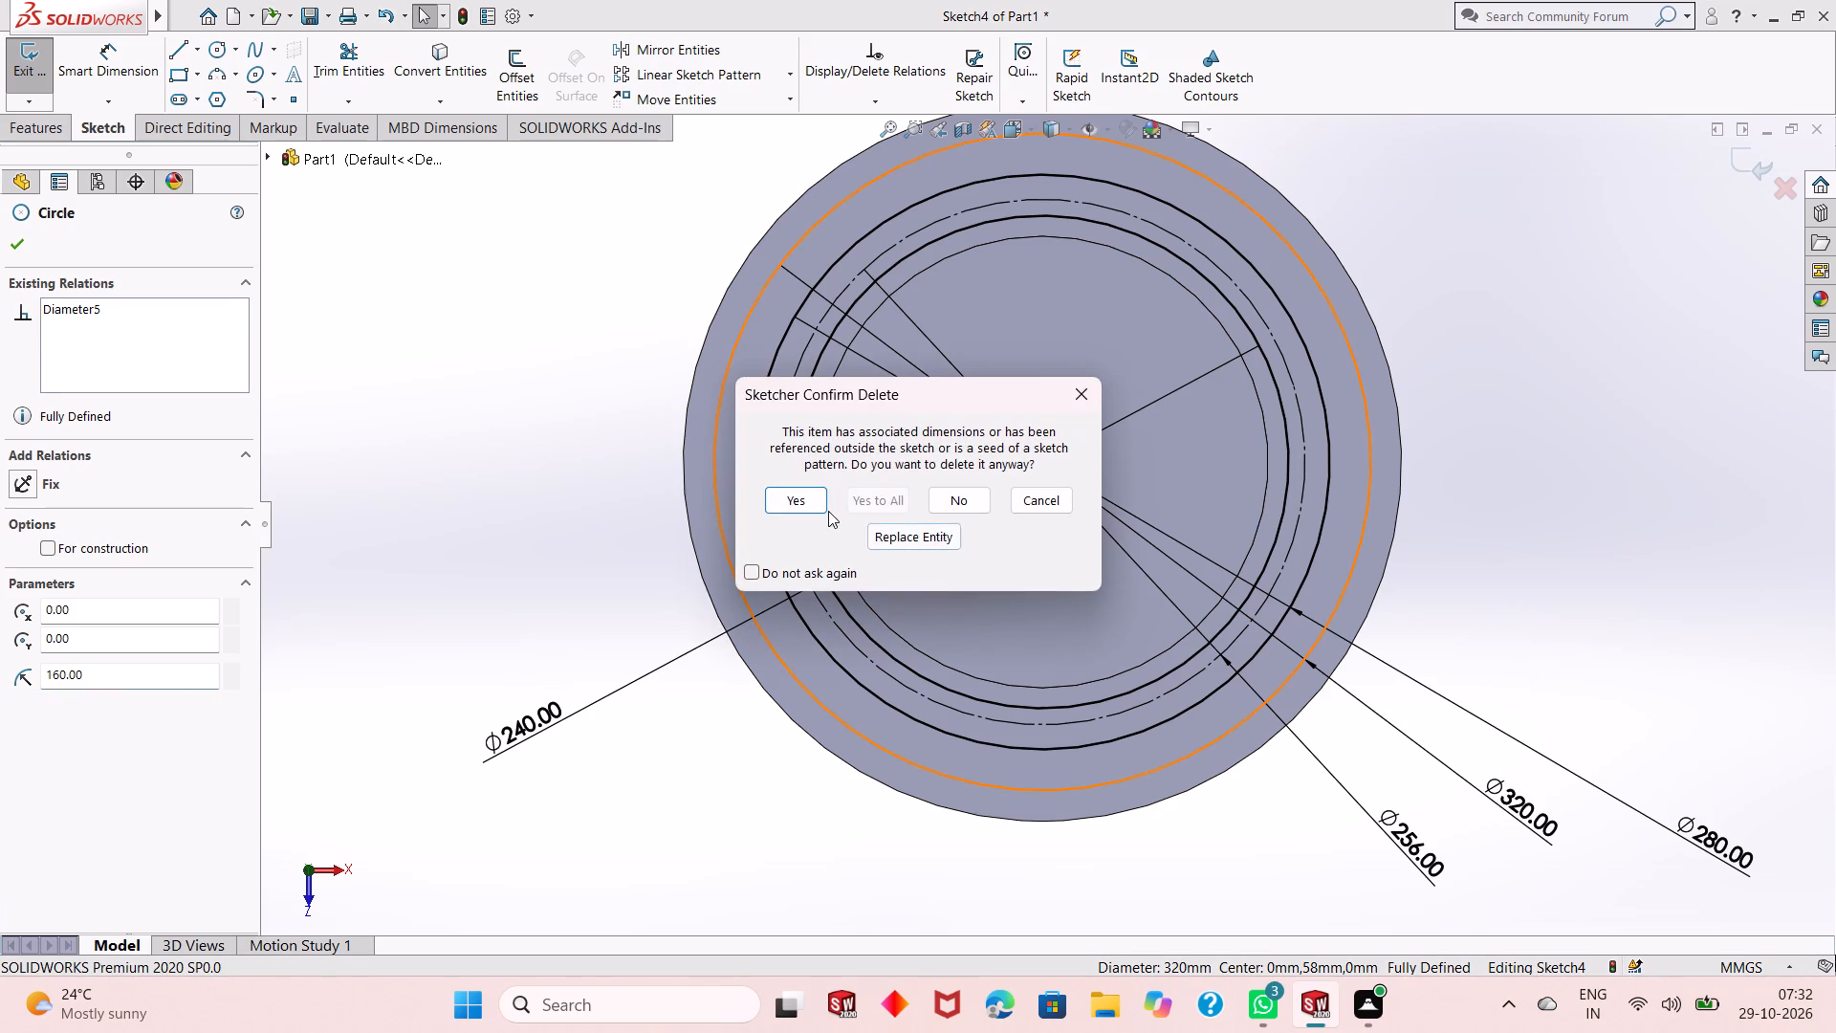
click(806, 505)
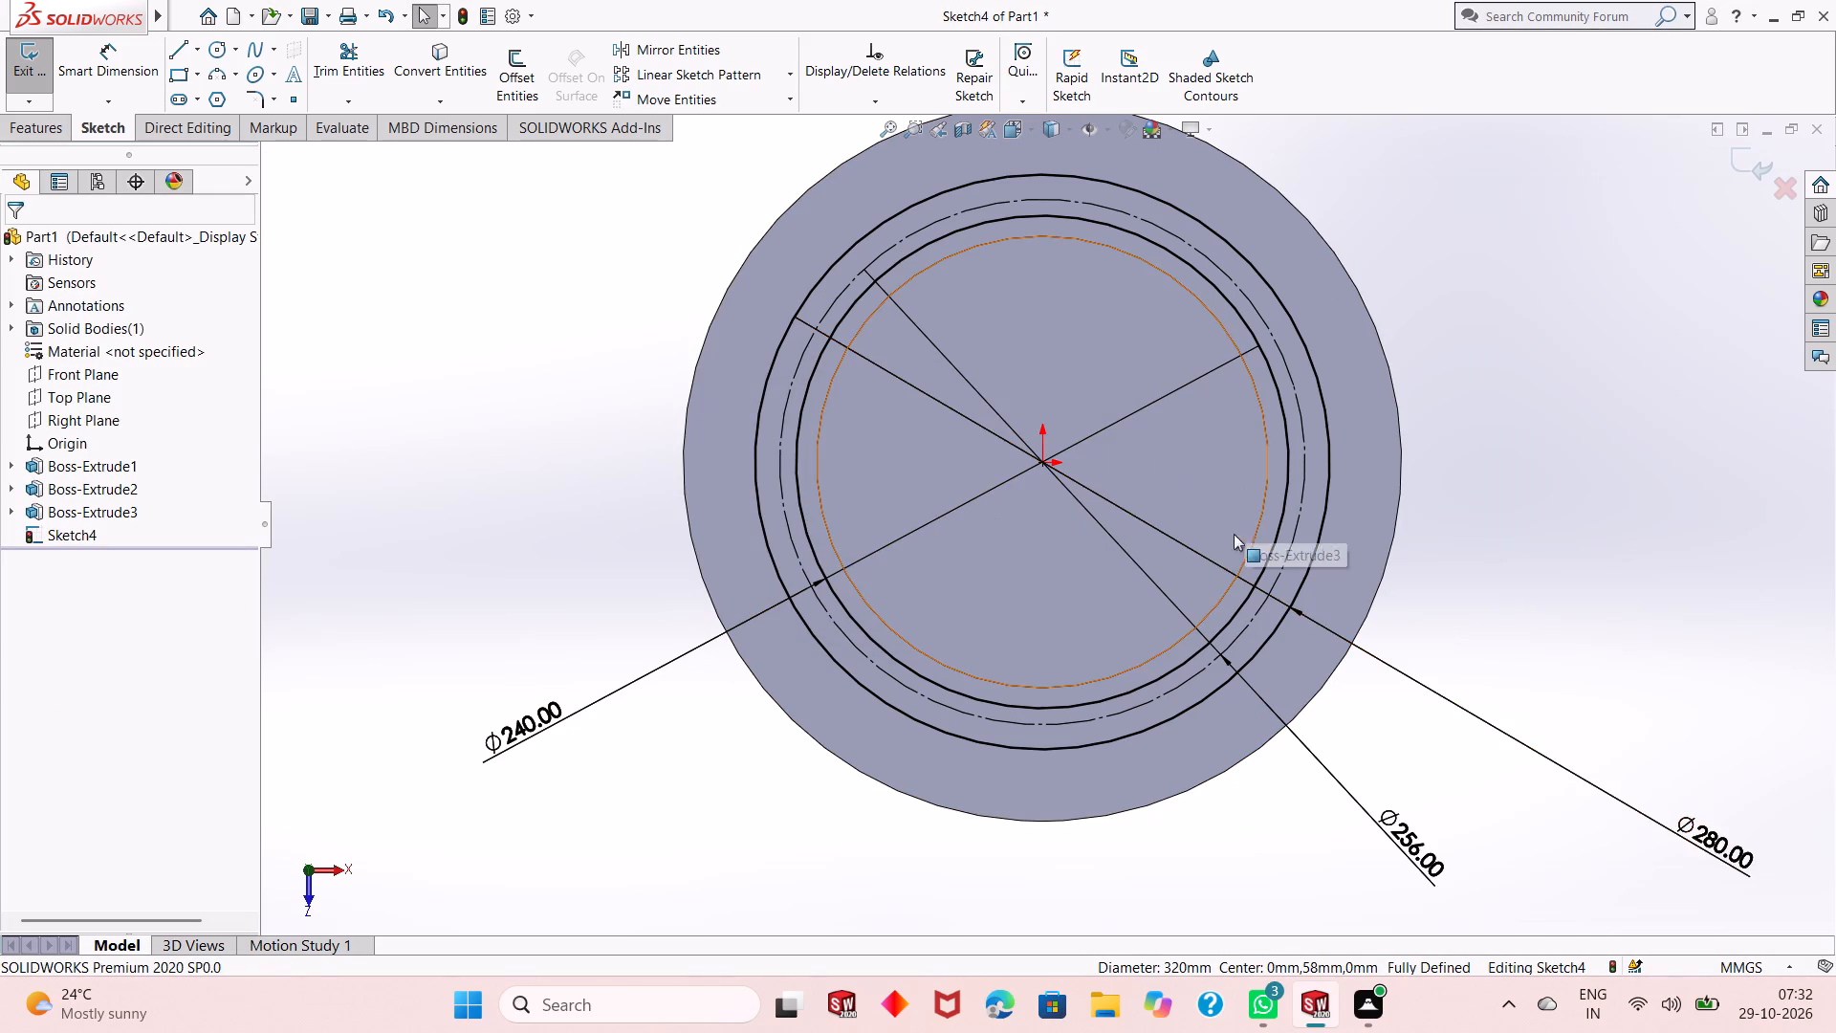
Examine the sketched circles against the stepped disc from tilted and face-on views.
scroll(1042, 497, up, 2)
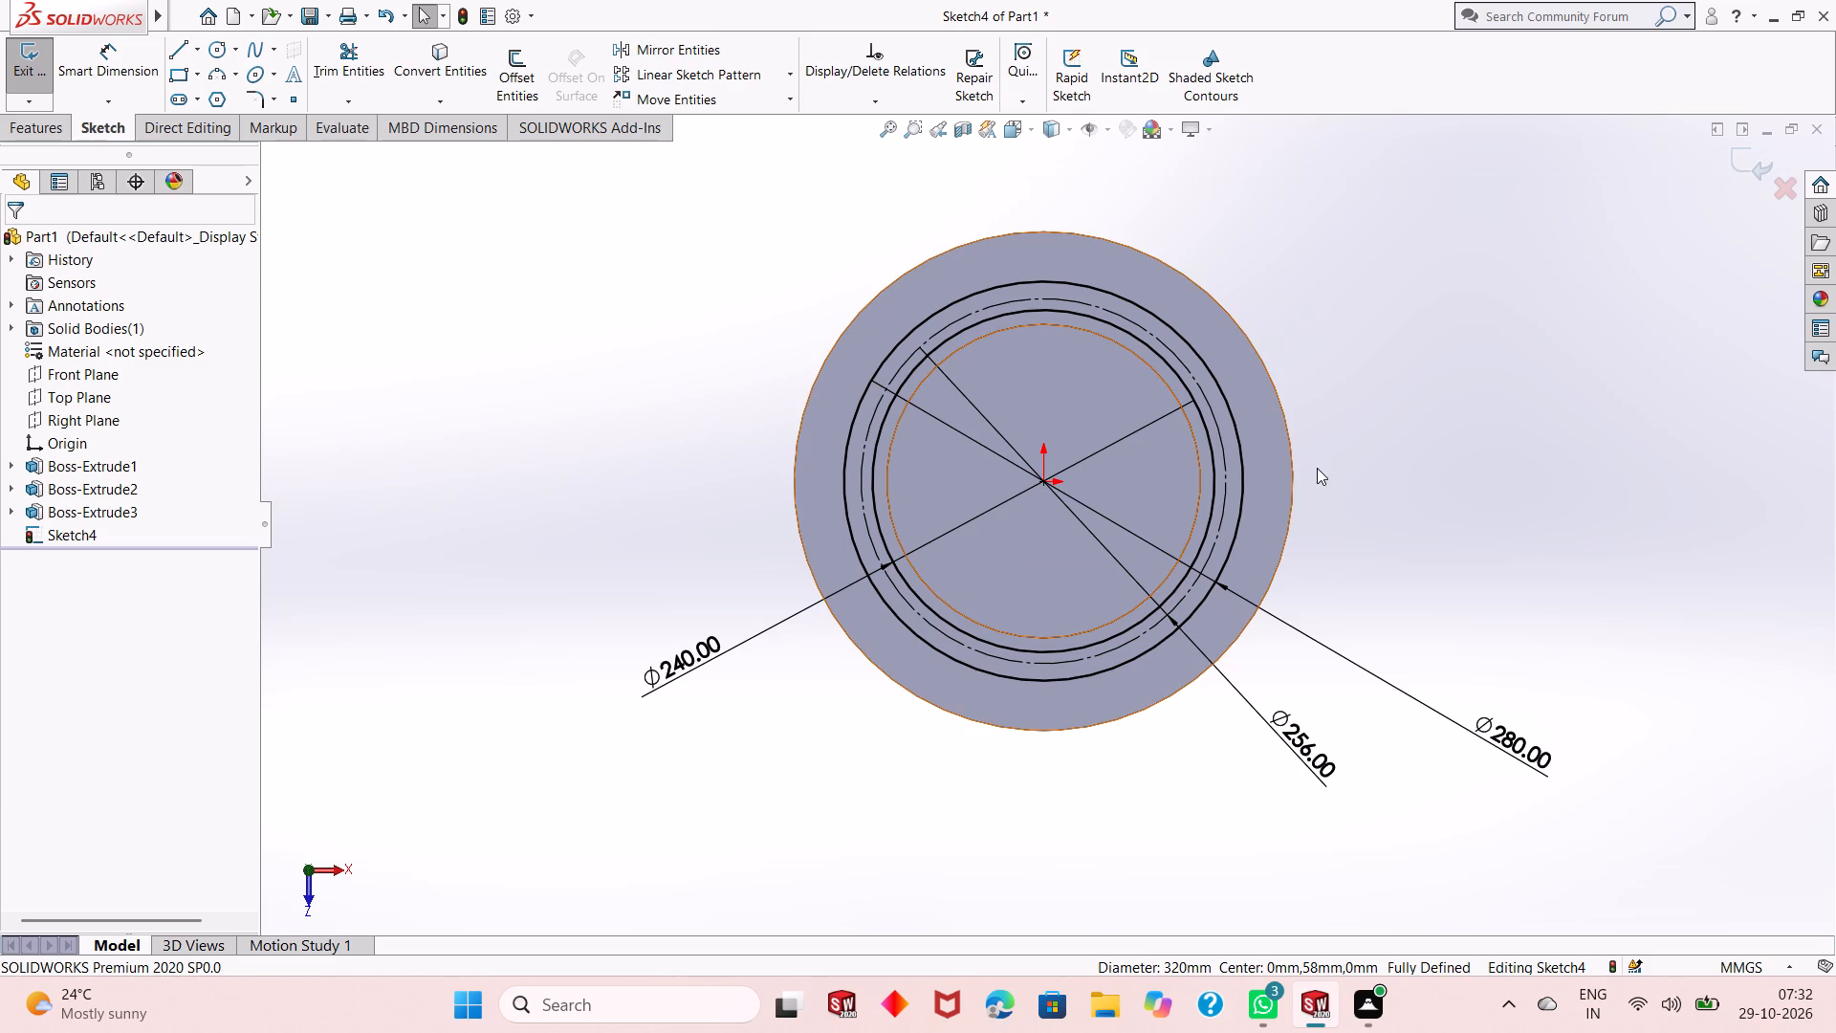
middle_drag(1319, 526, 1388, 239)
middle_drag(1382, 288, 1265, 338)
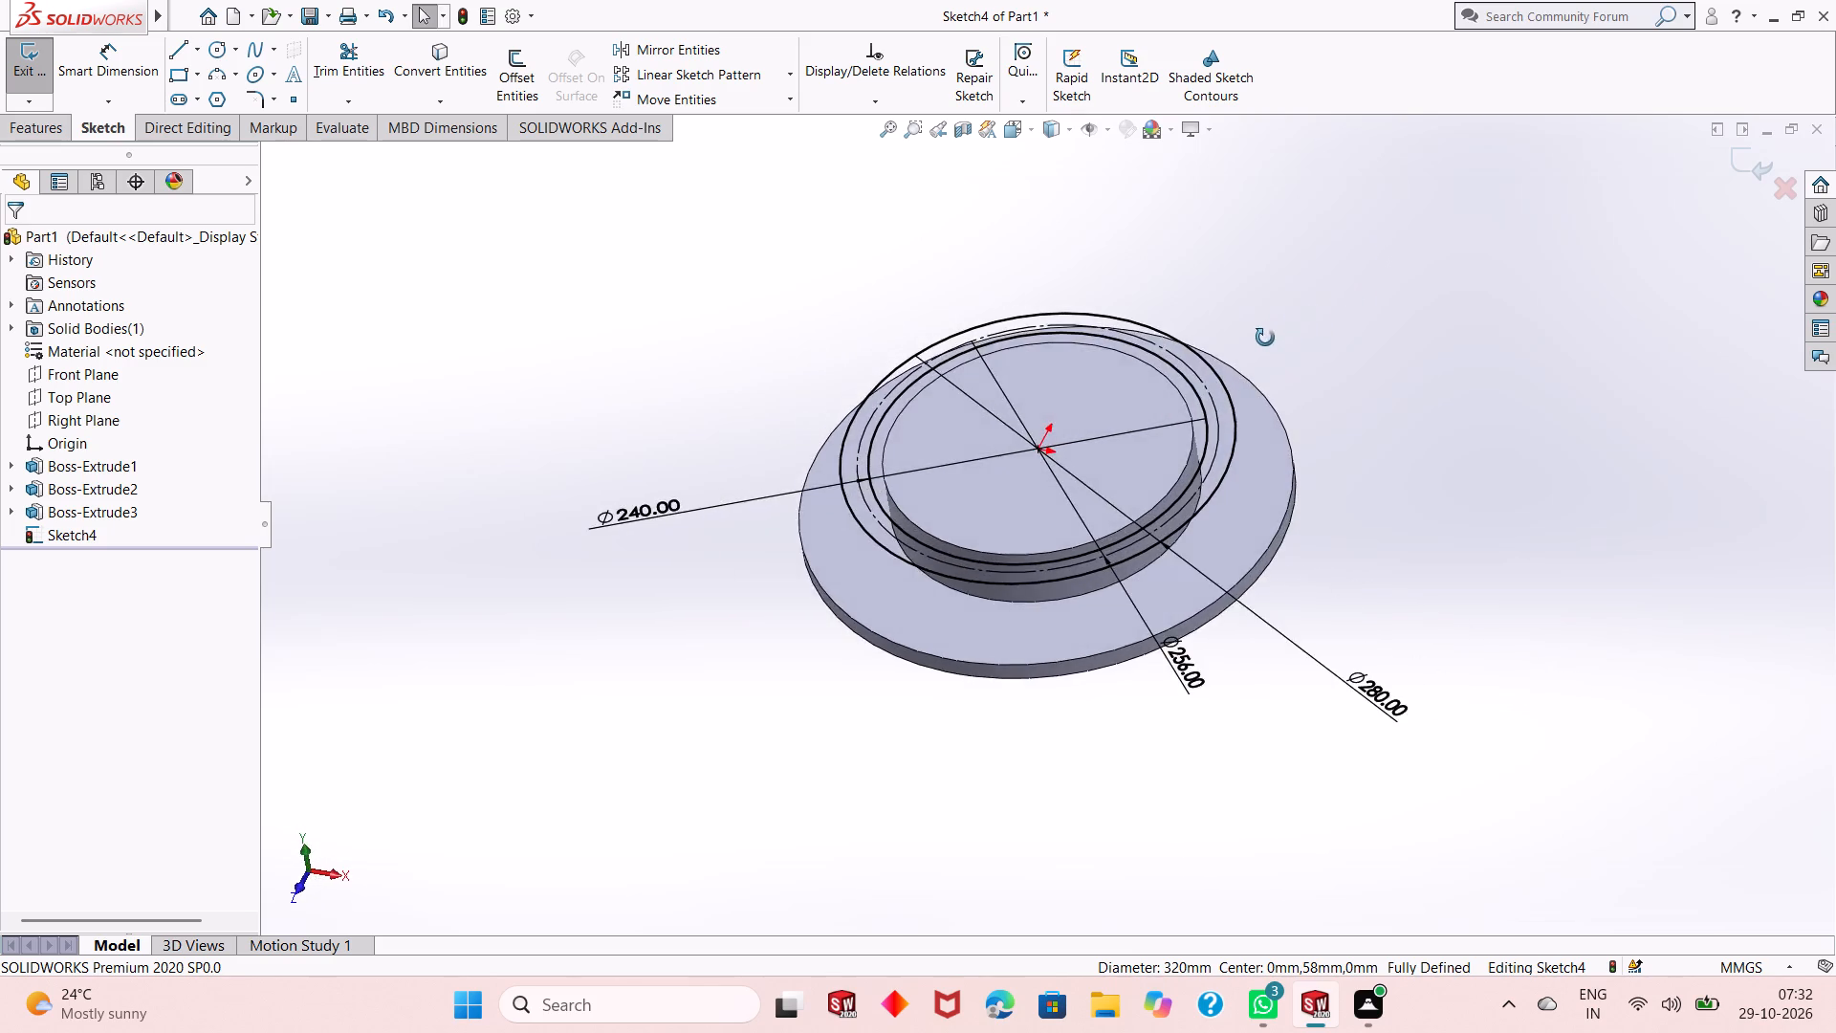
middle_drag(1265, 338, 1315, 420)
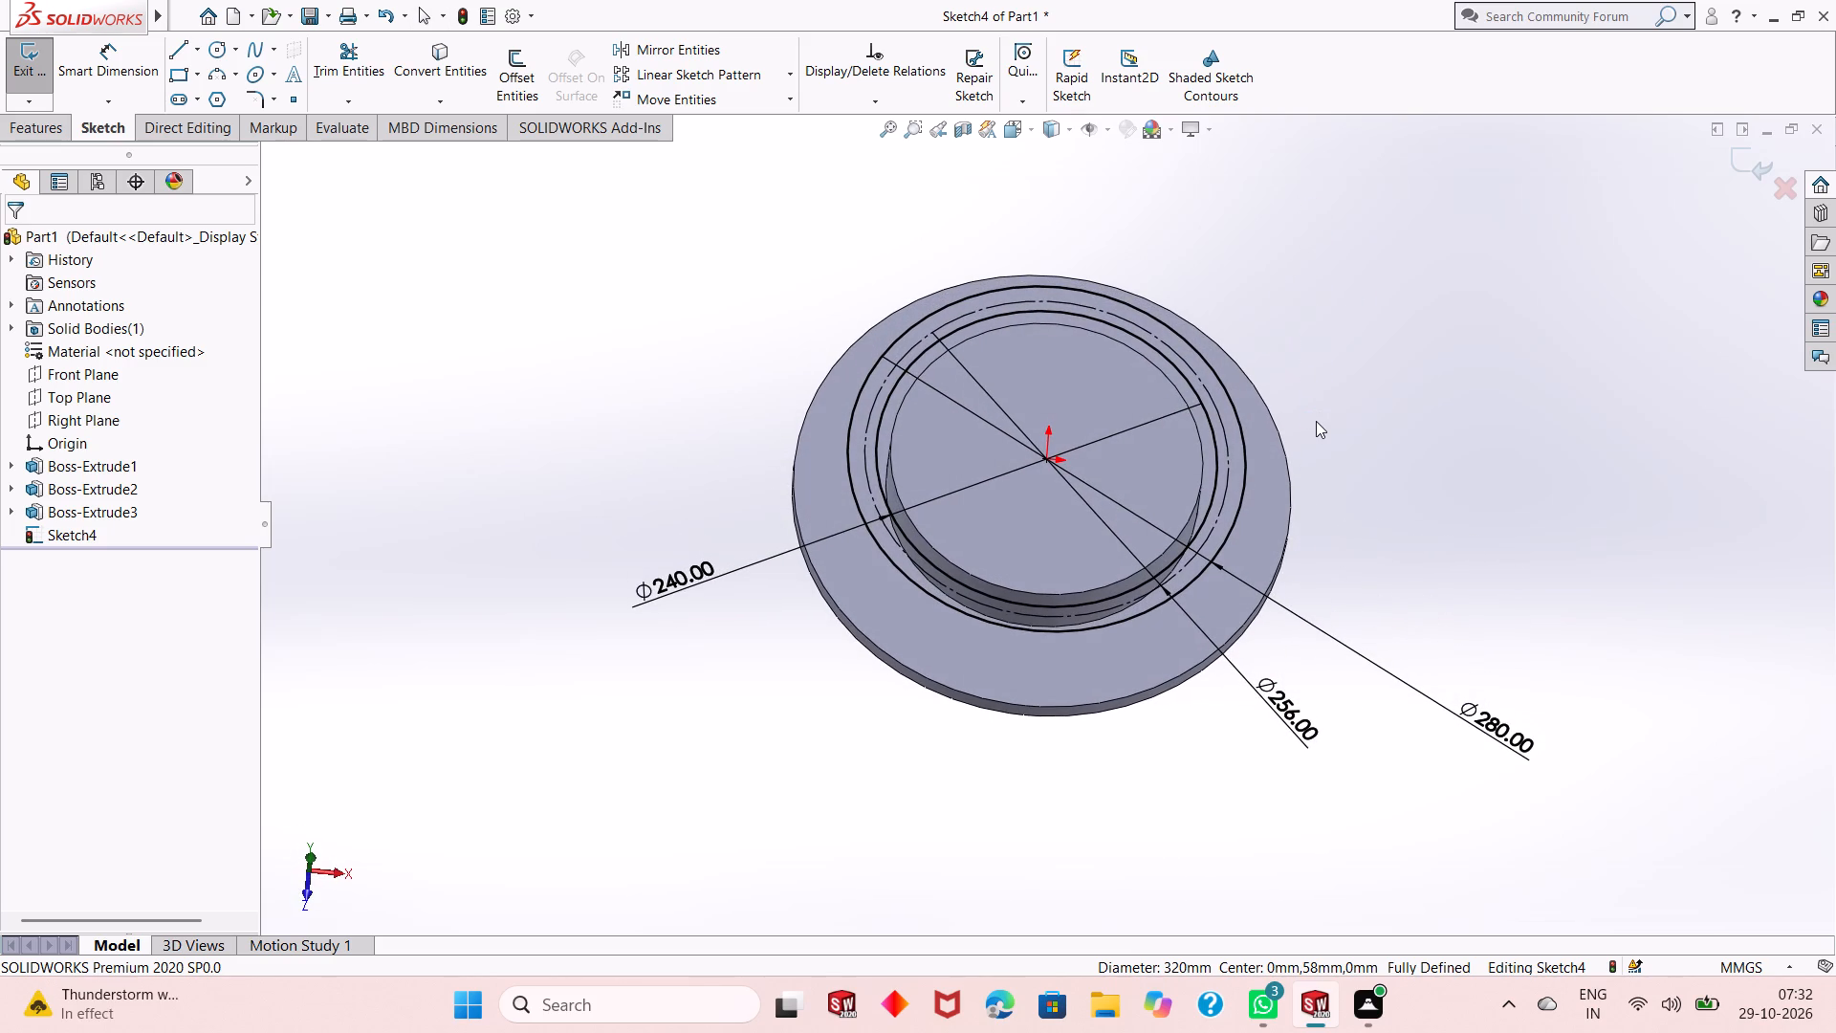
key(ctrl+8)
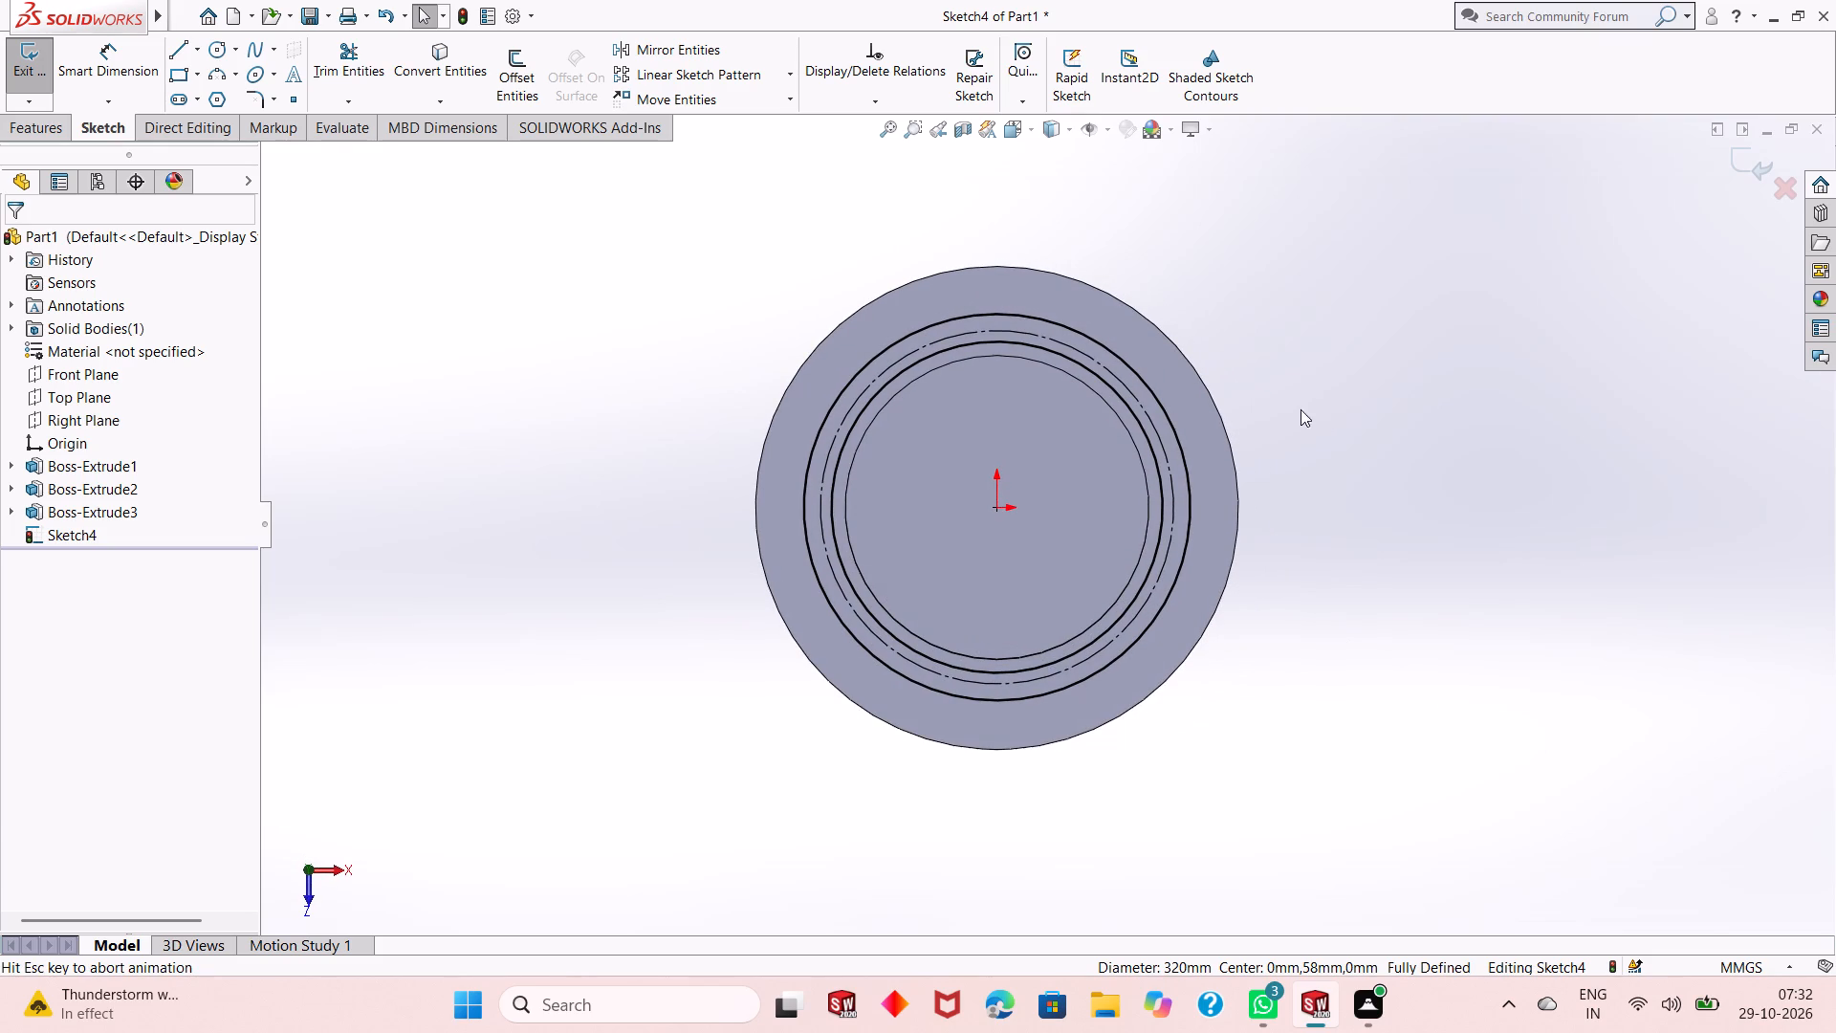
scroll(1019, 404, down, 2)
middle_drag(953, 689, 938, 562)
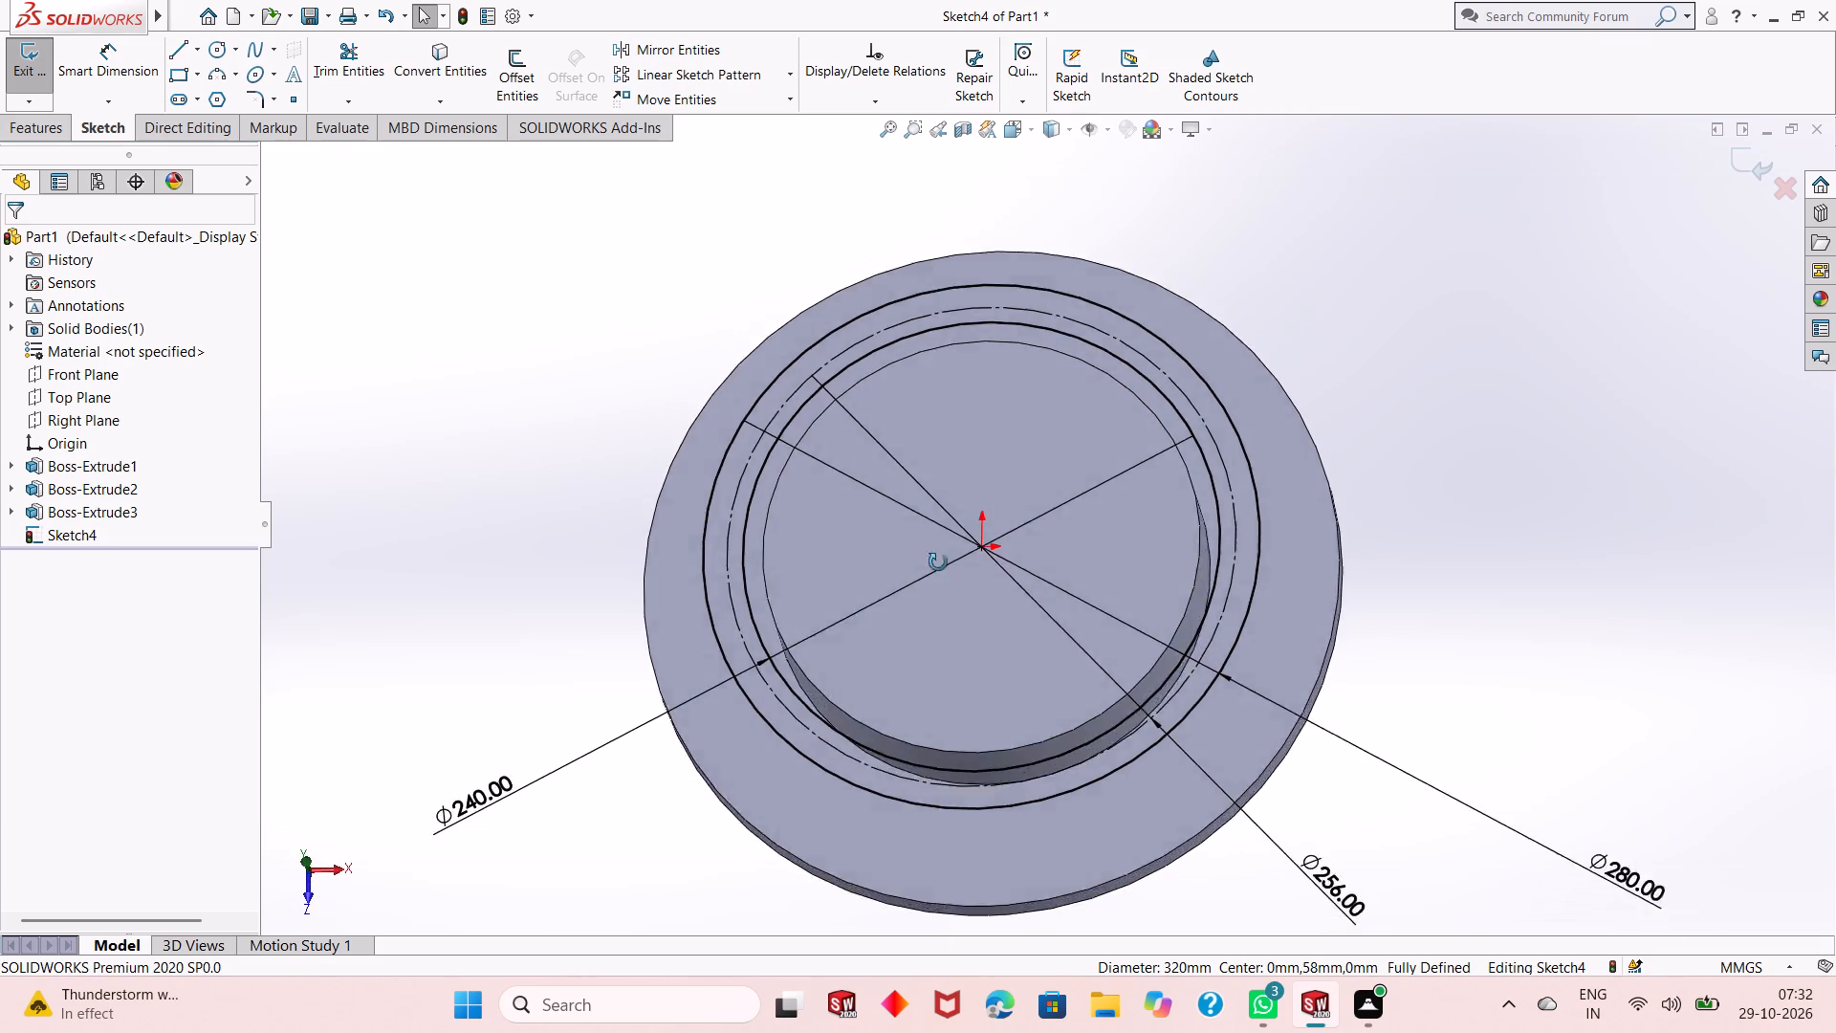
middle_drag(938, 562, 995, 648)
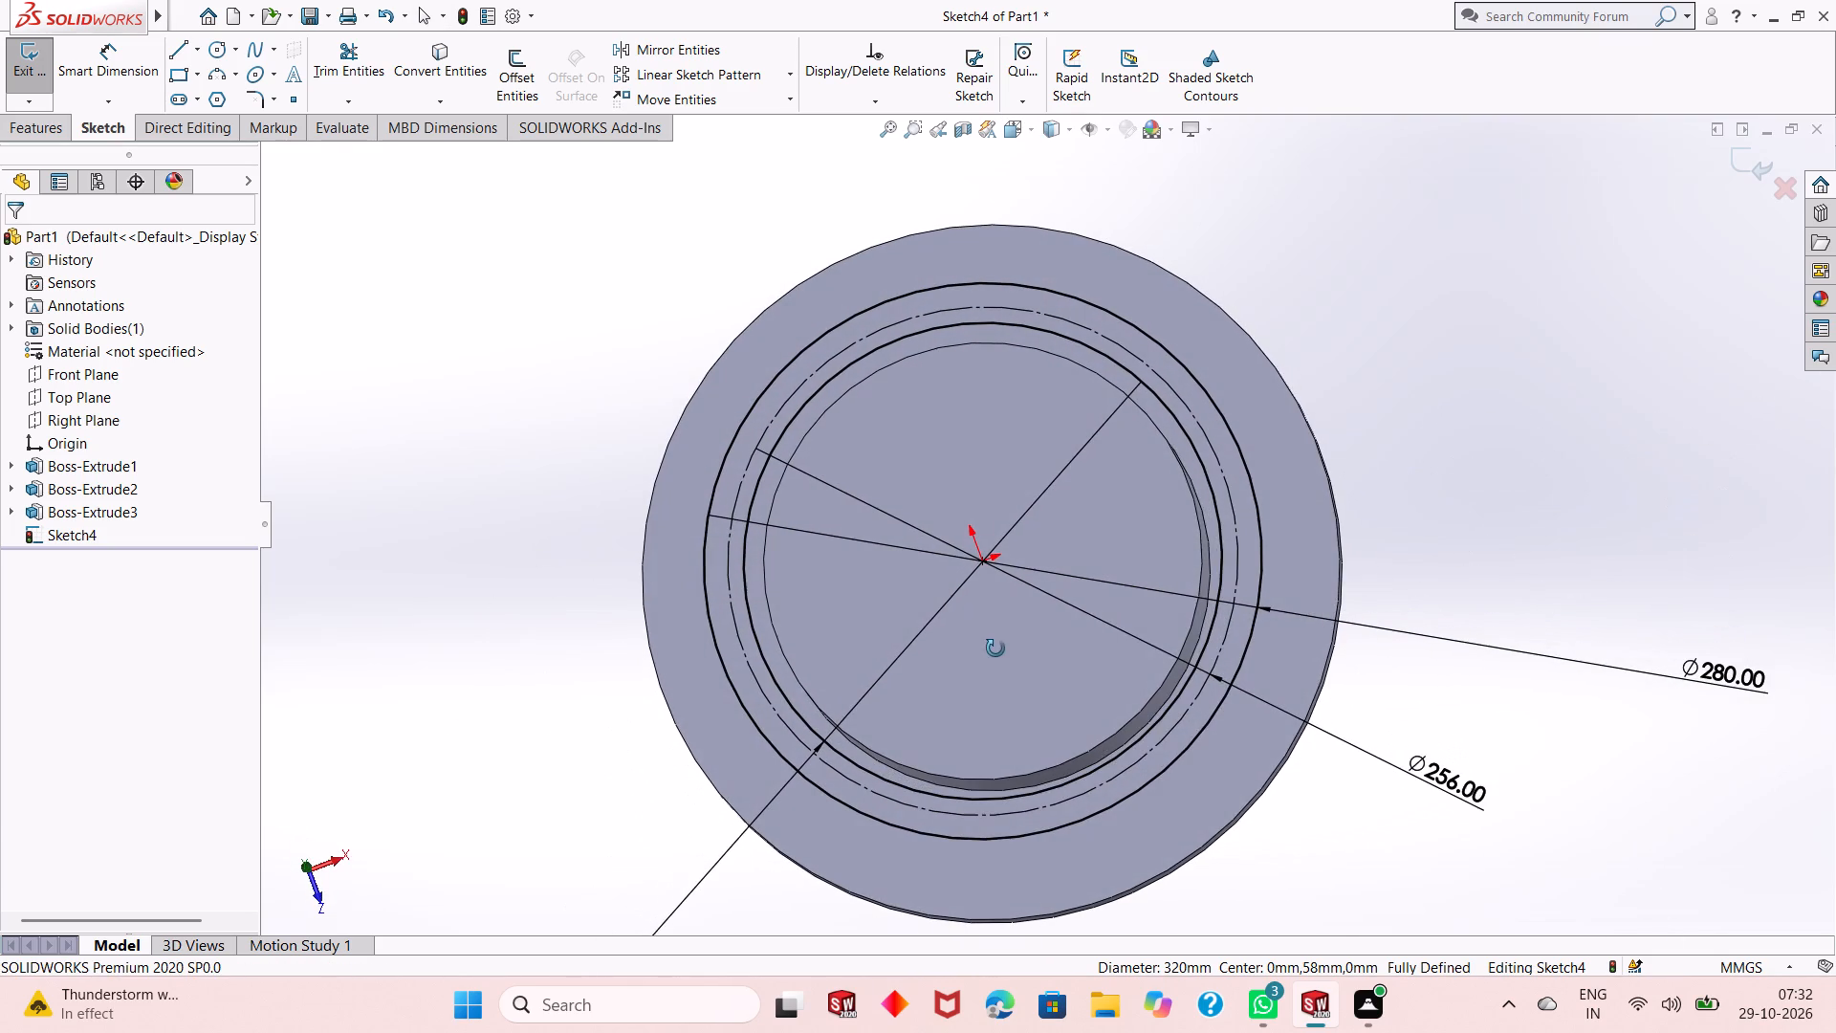
middle_drag(995, 648, 998, 650)
key(ctrl+8)
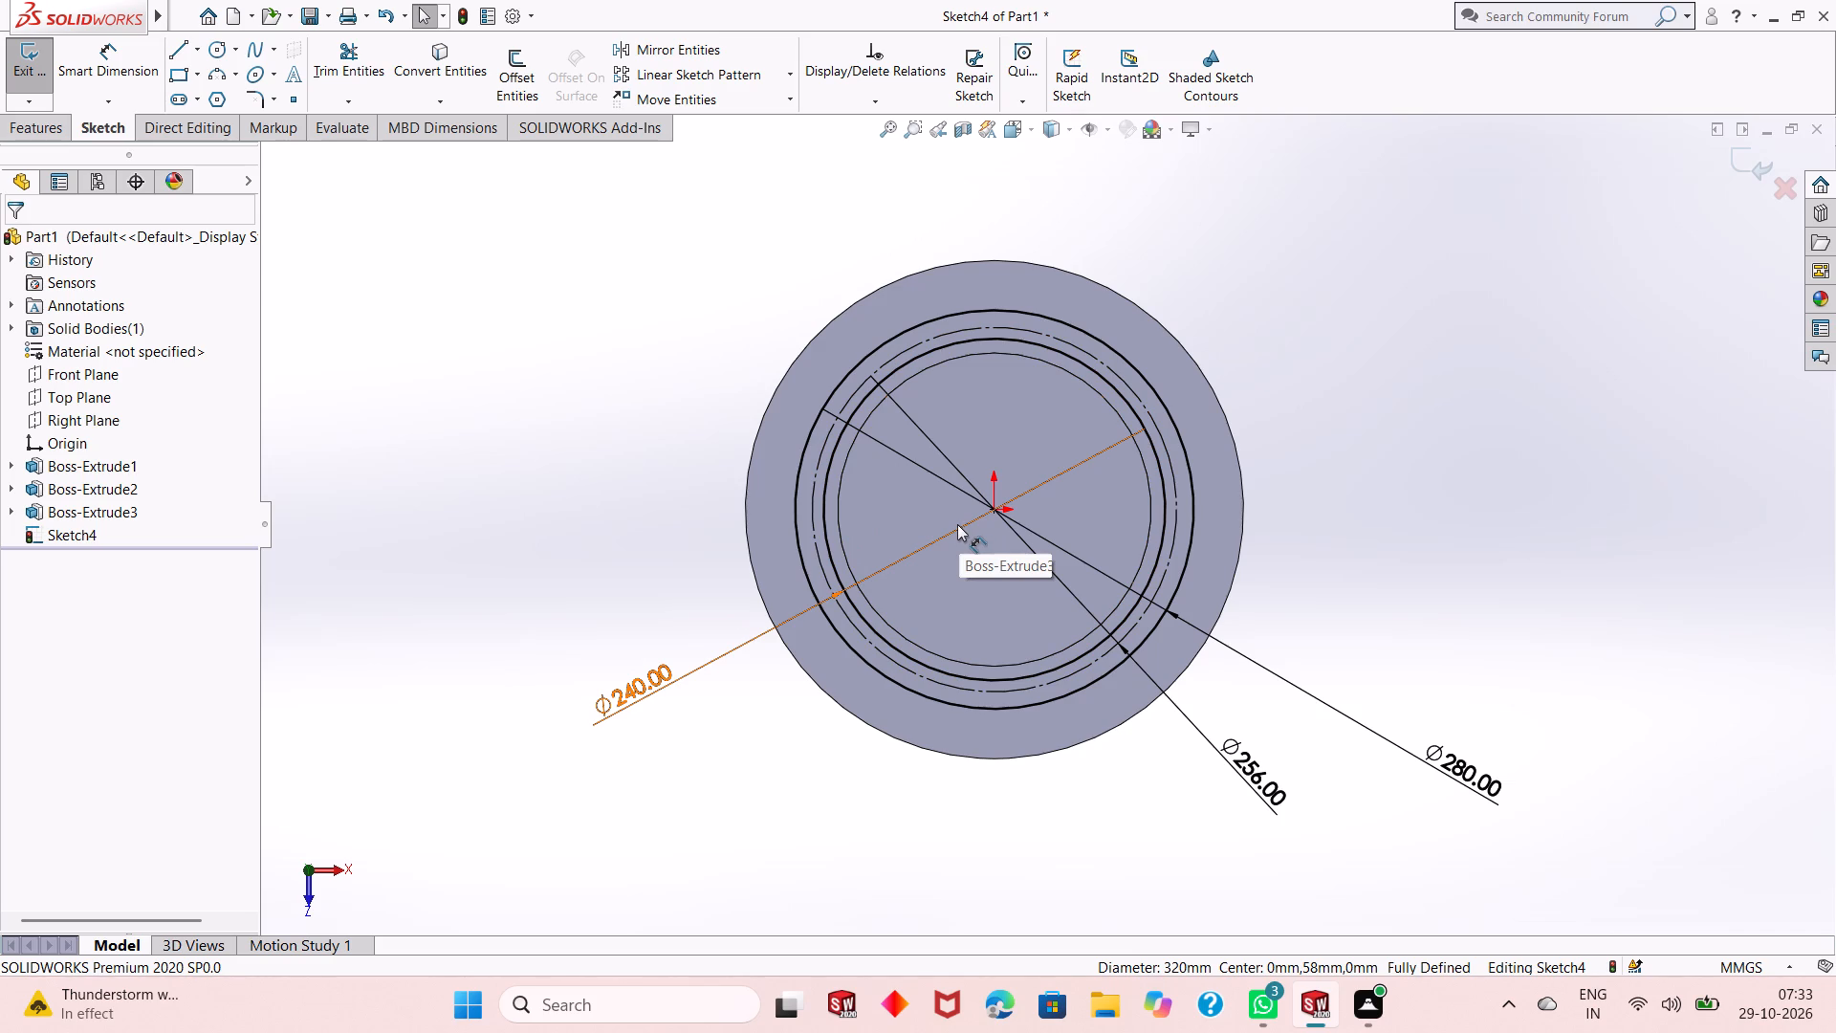
scroll(940, 478, down, 2)
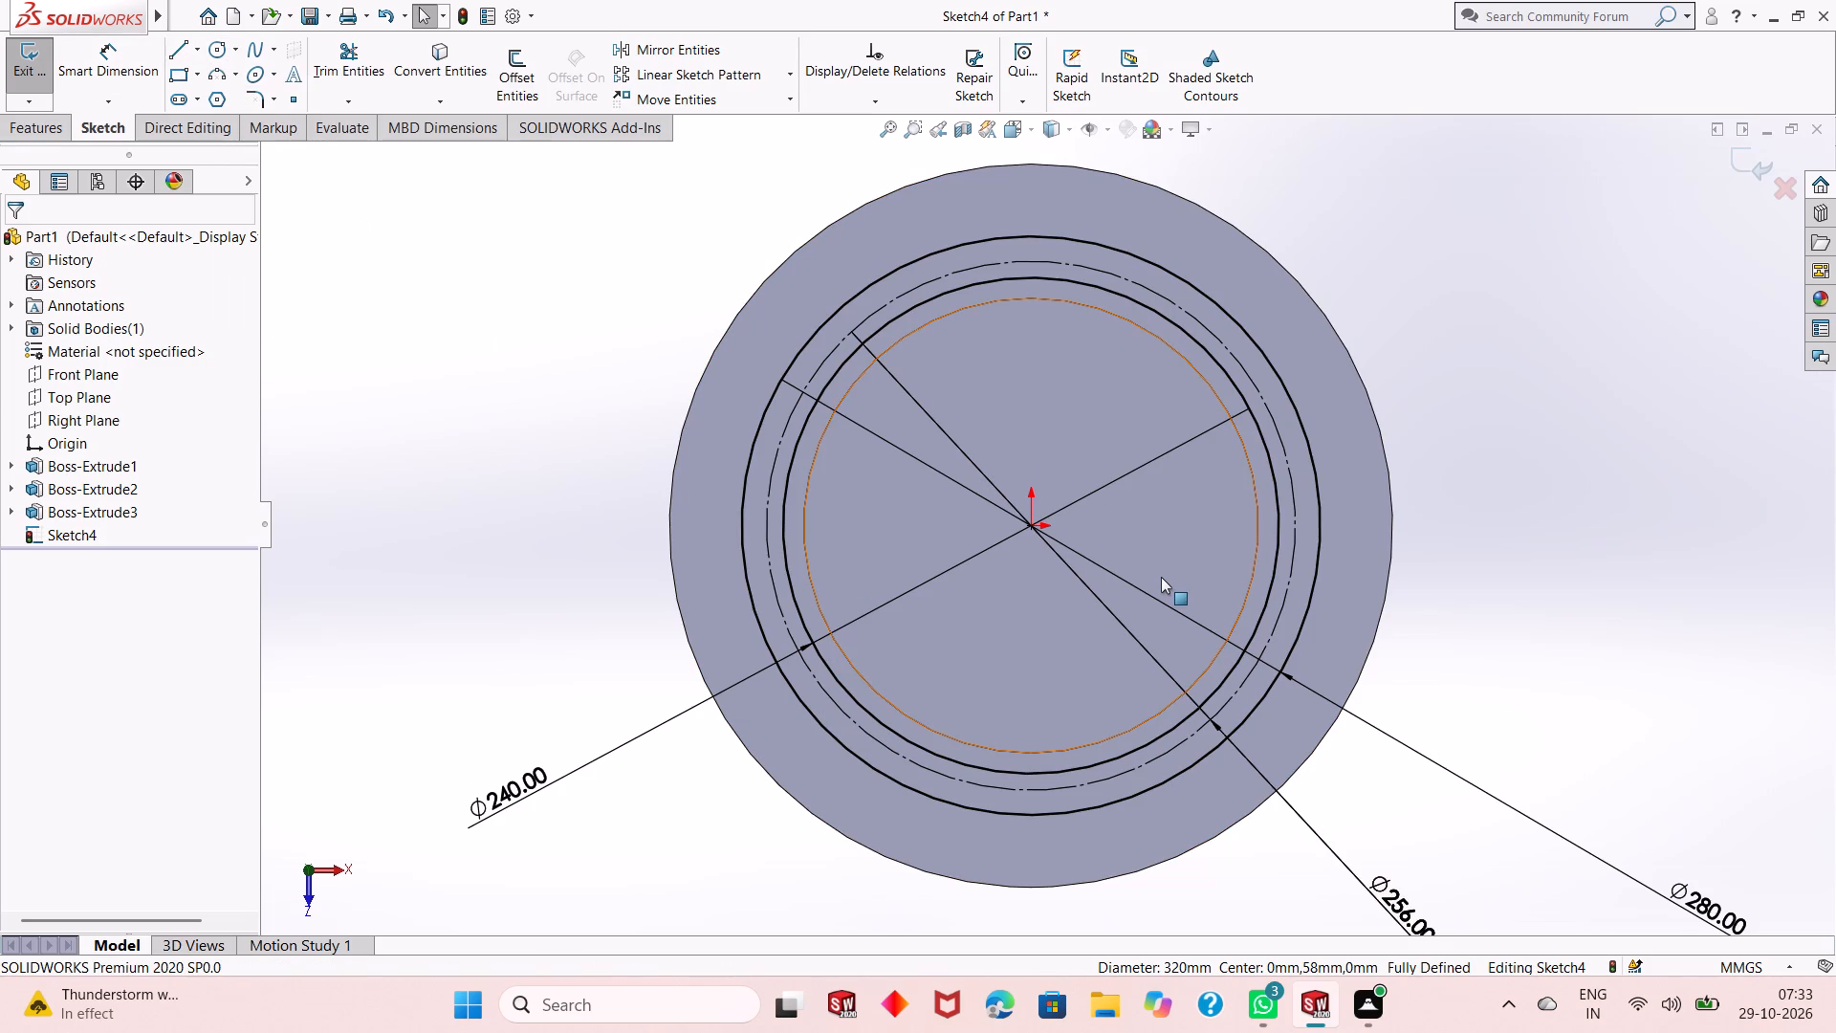
scroll(1161, 577, down, 1)
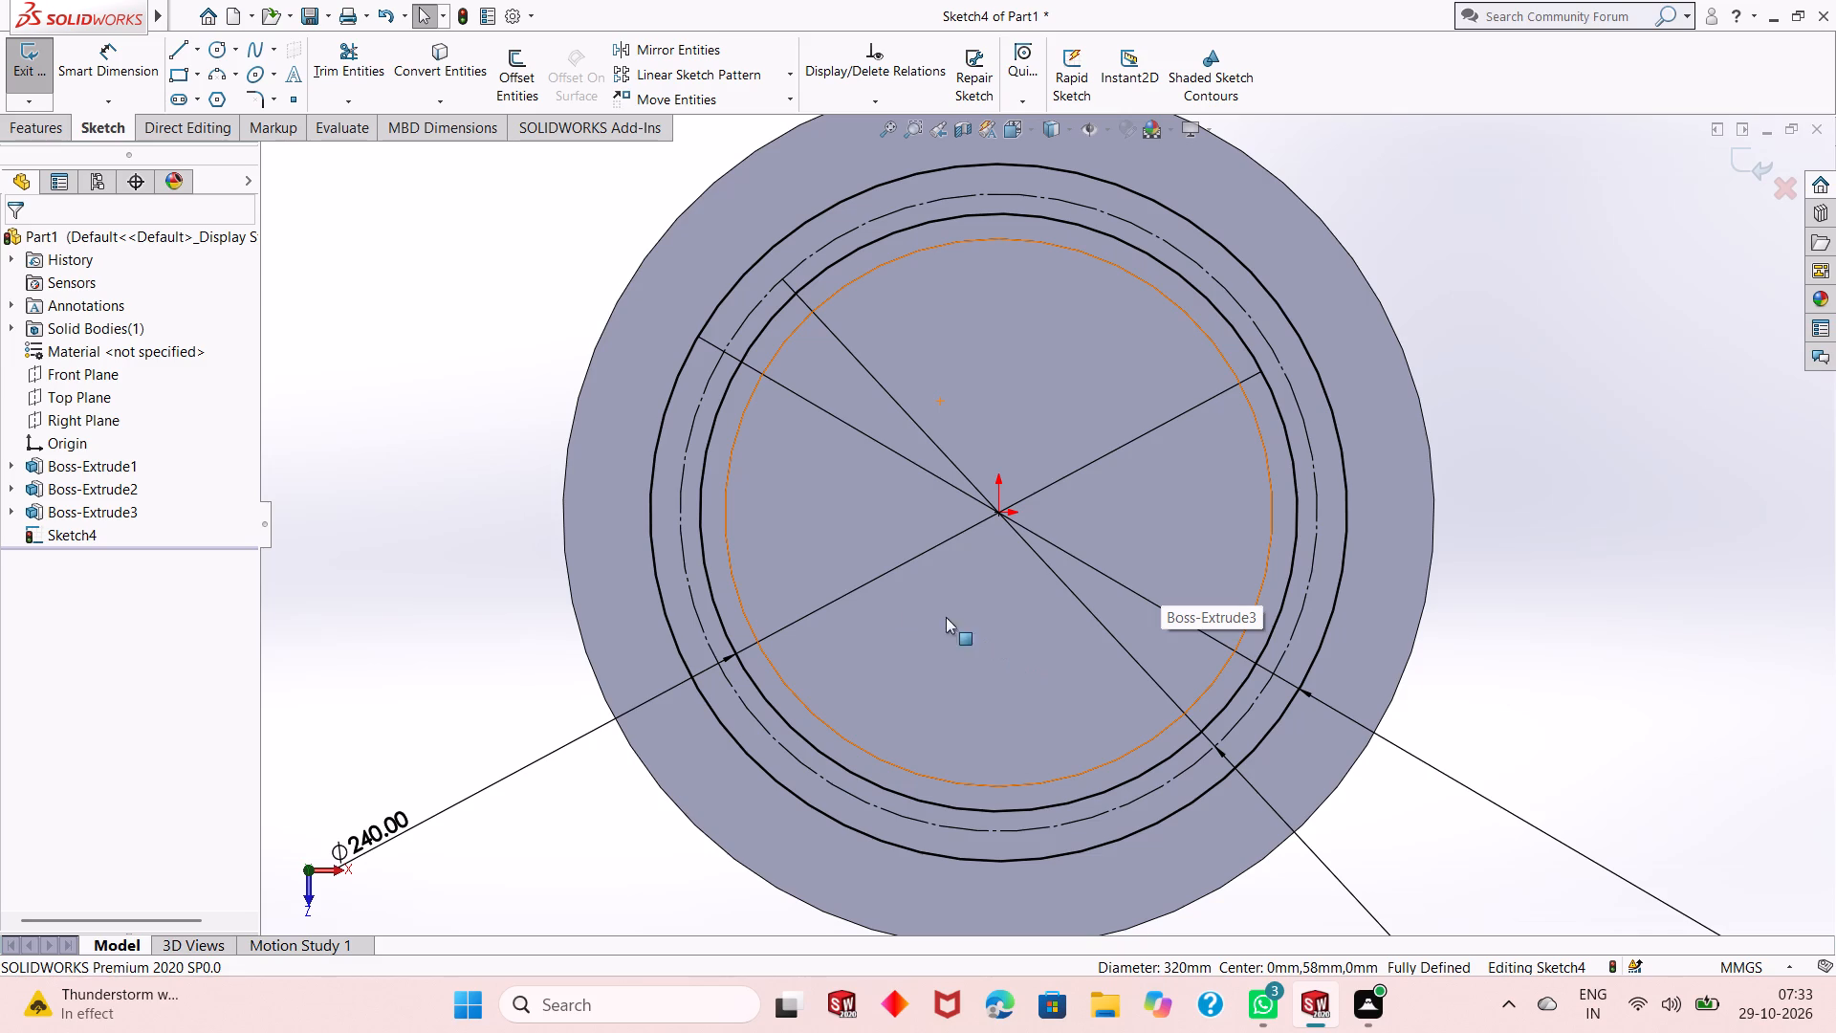
scroll(932, 651, up, 4)
scroll(1044, 265, down, 3)
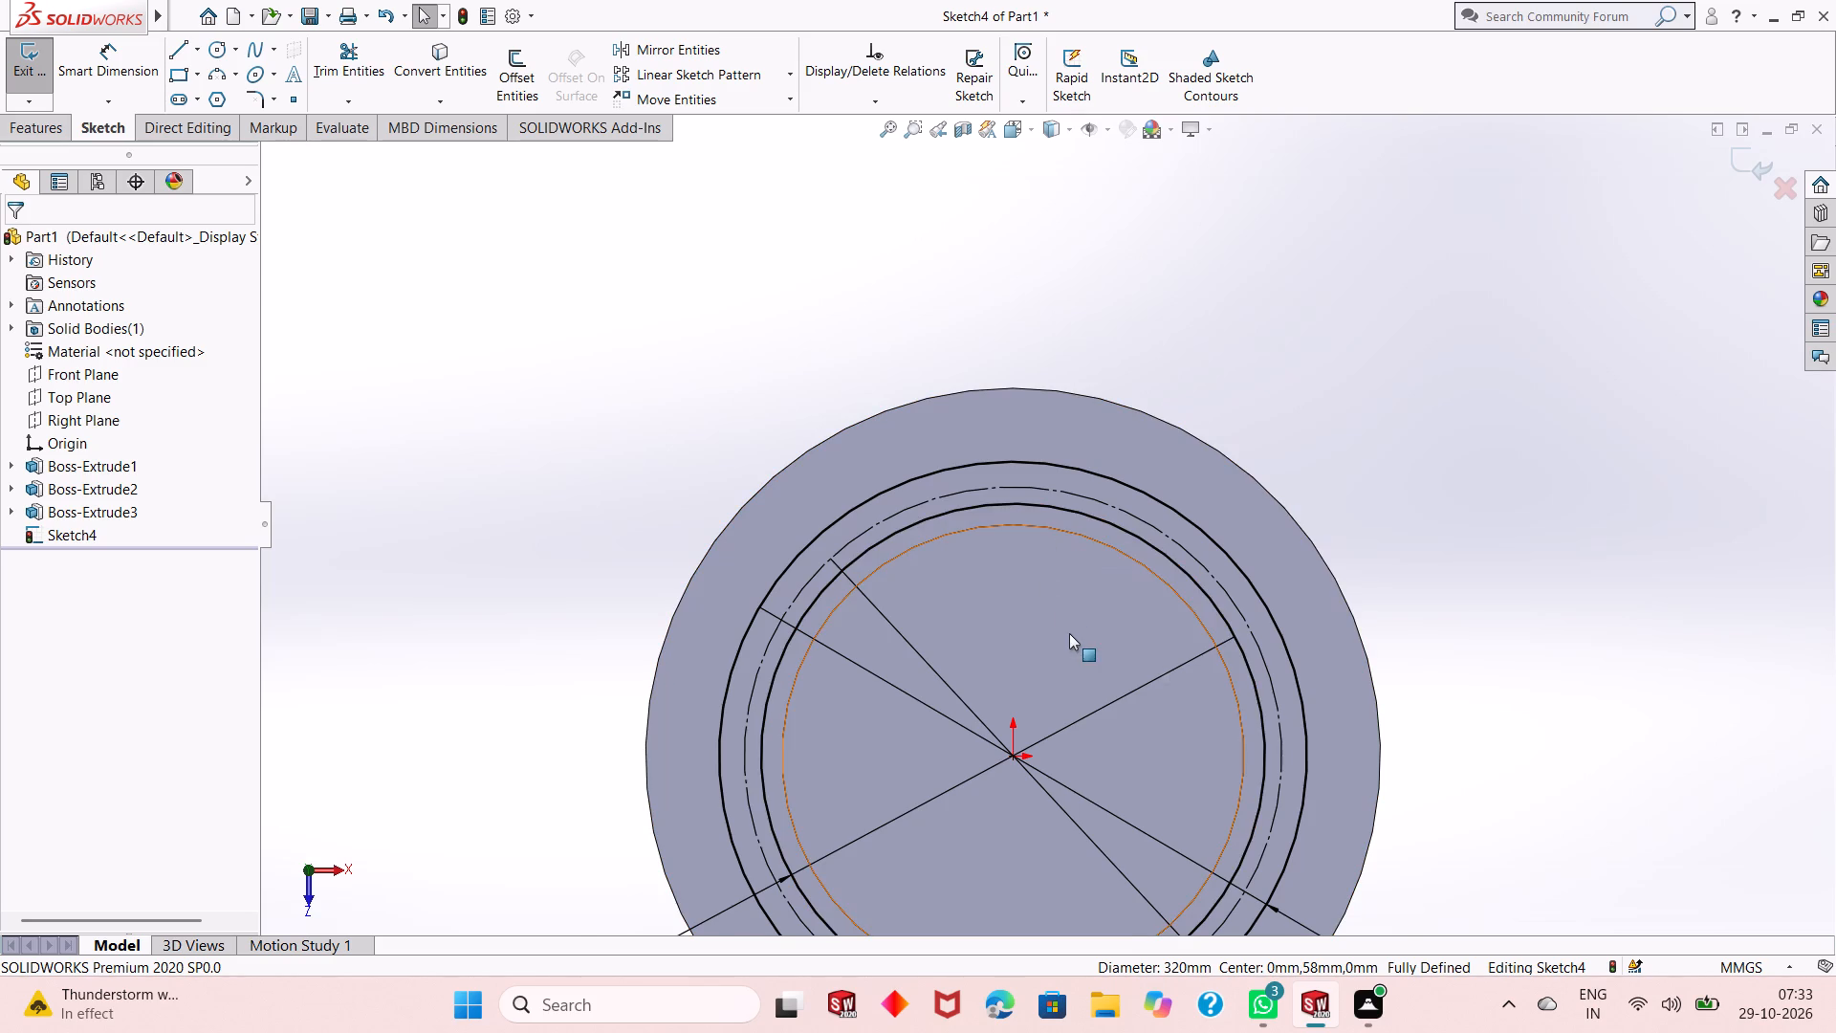
scroll(1070, 635, down, 1)
scroll(1030, 435, up, 1)
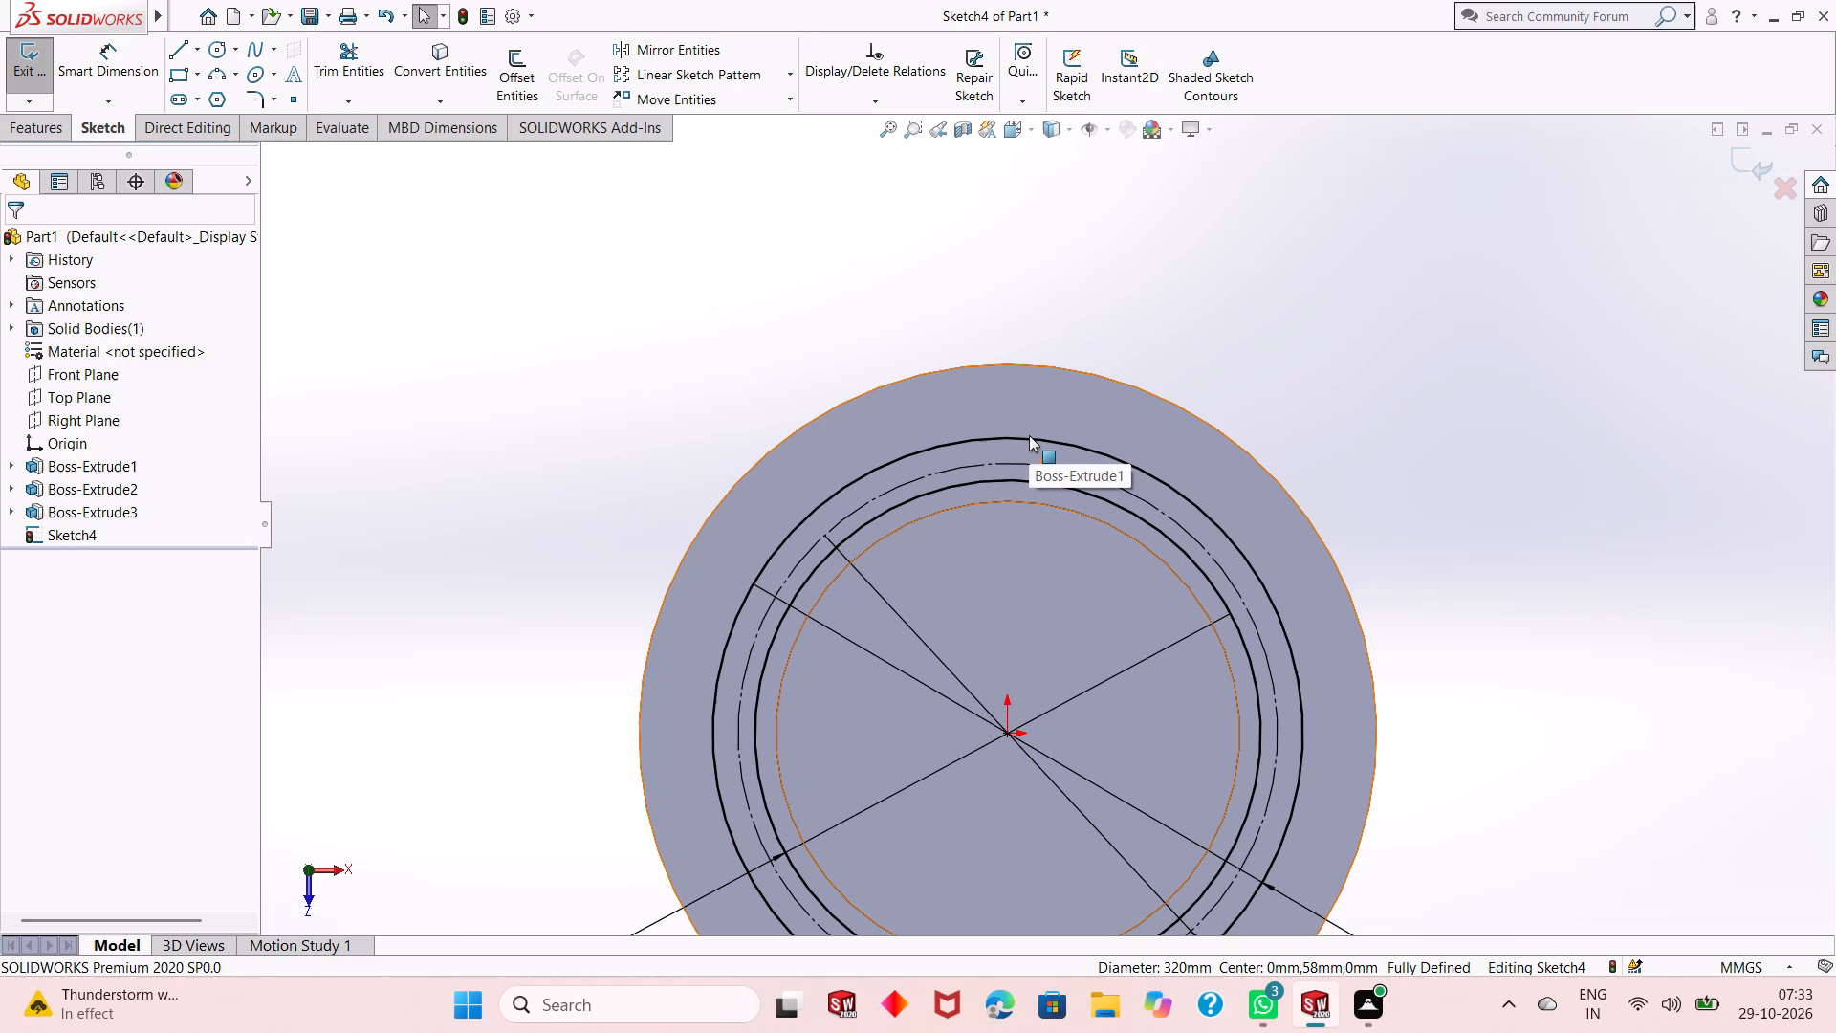
Sketch a vertical centerline about 160 mm long from the origin, ending beyond the 280 mm circle.
click(196, 38)
click(208, 96)
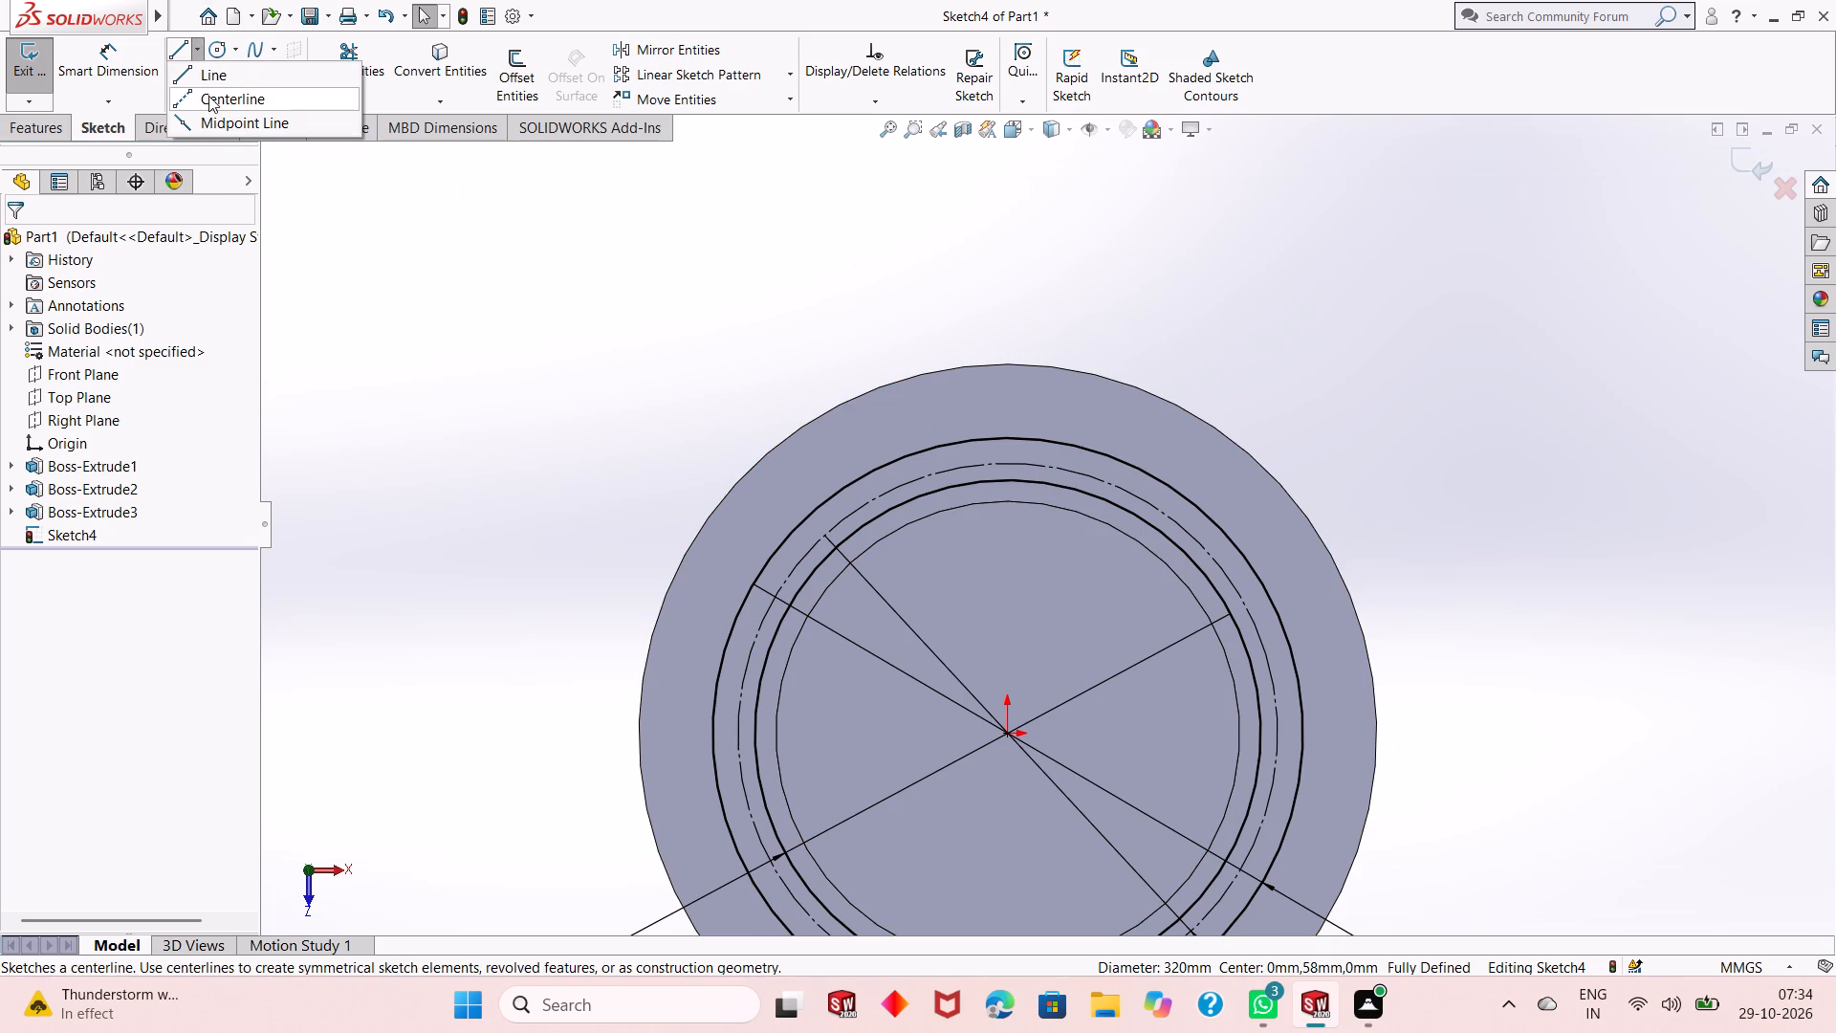
click(1007, 736)
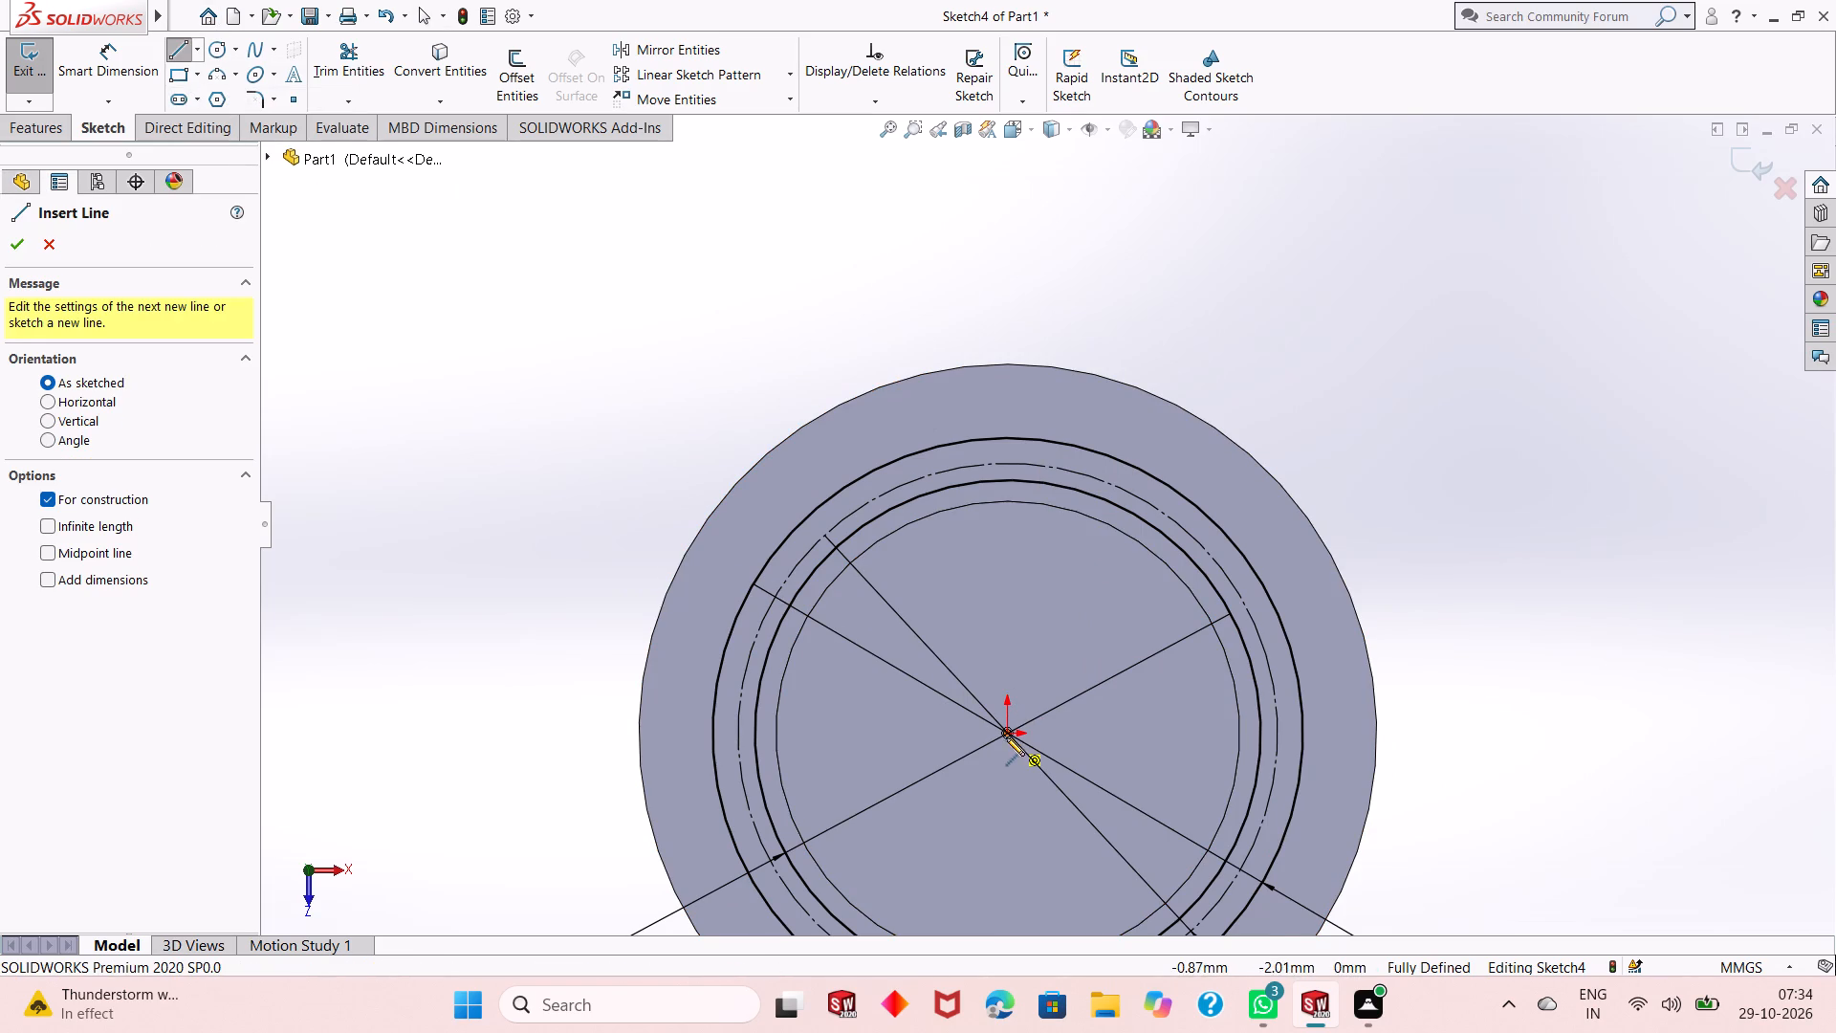
click(1012, 395)
right_click(1012, 395)
click(1058, 406)
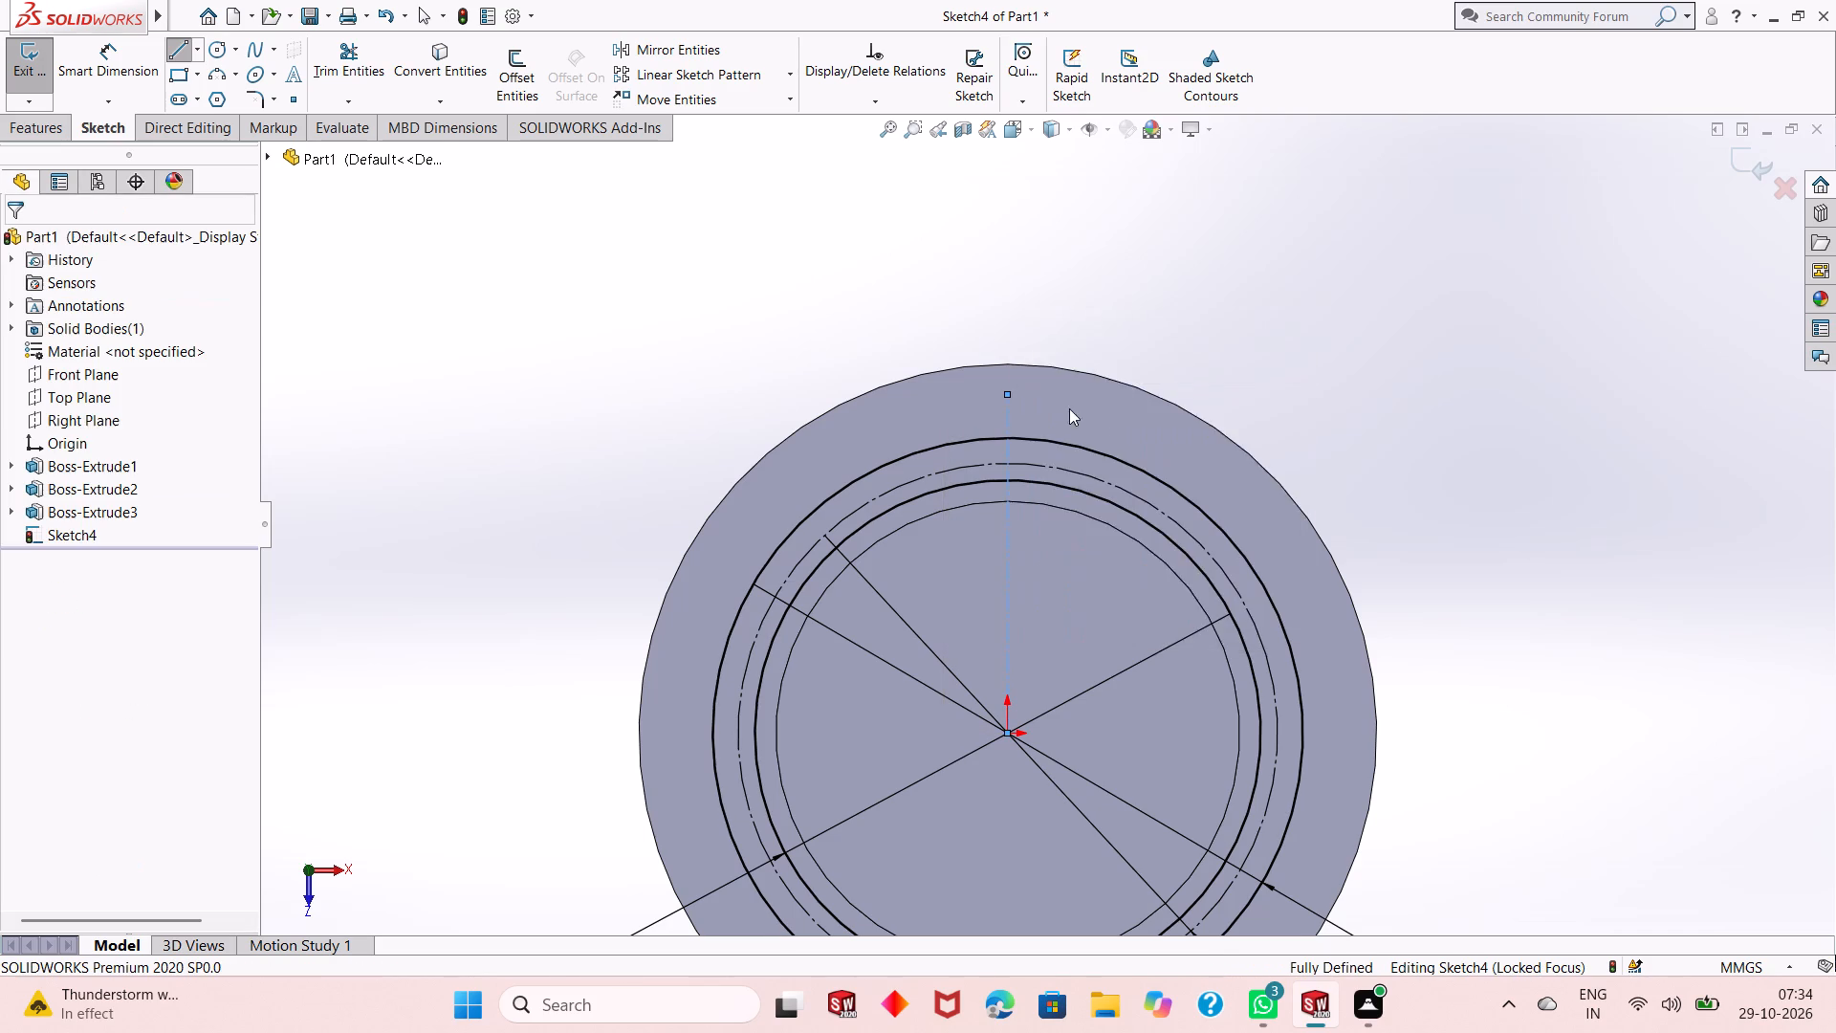
Offset the vertical centerline by 11 mm bi-directionally to create parallel lines on both sides.
scroll(1022, 490, down, 2)
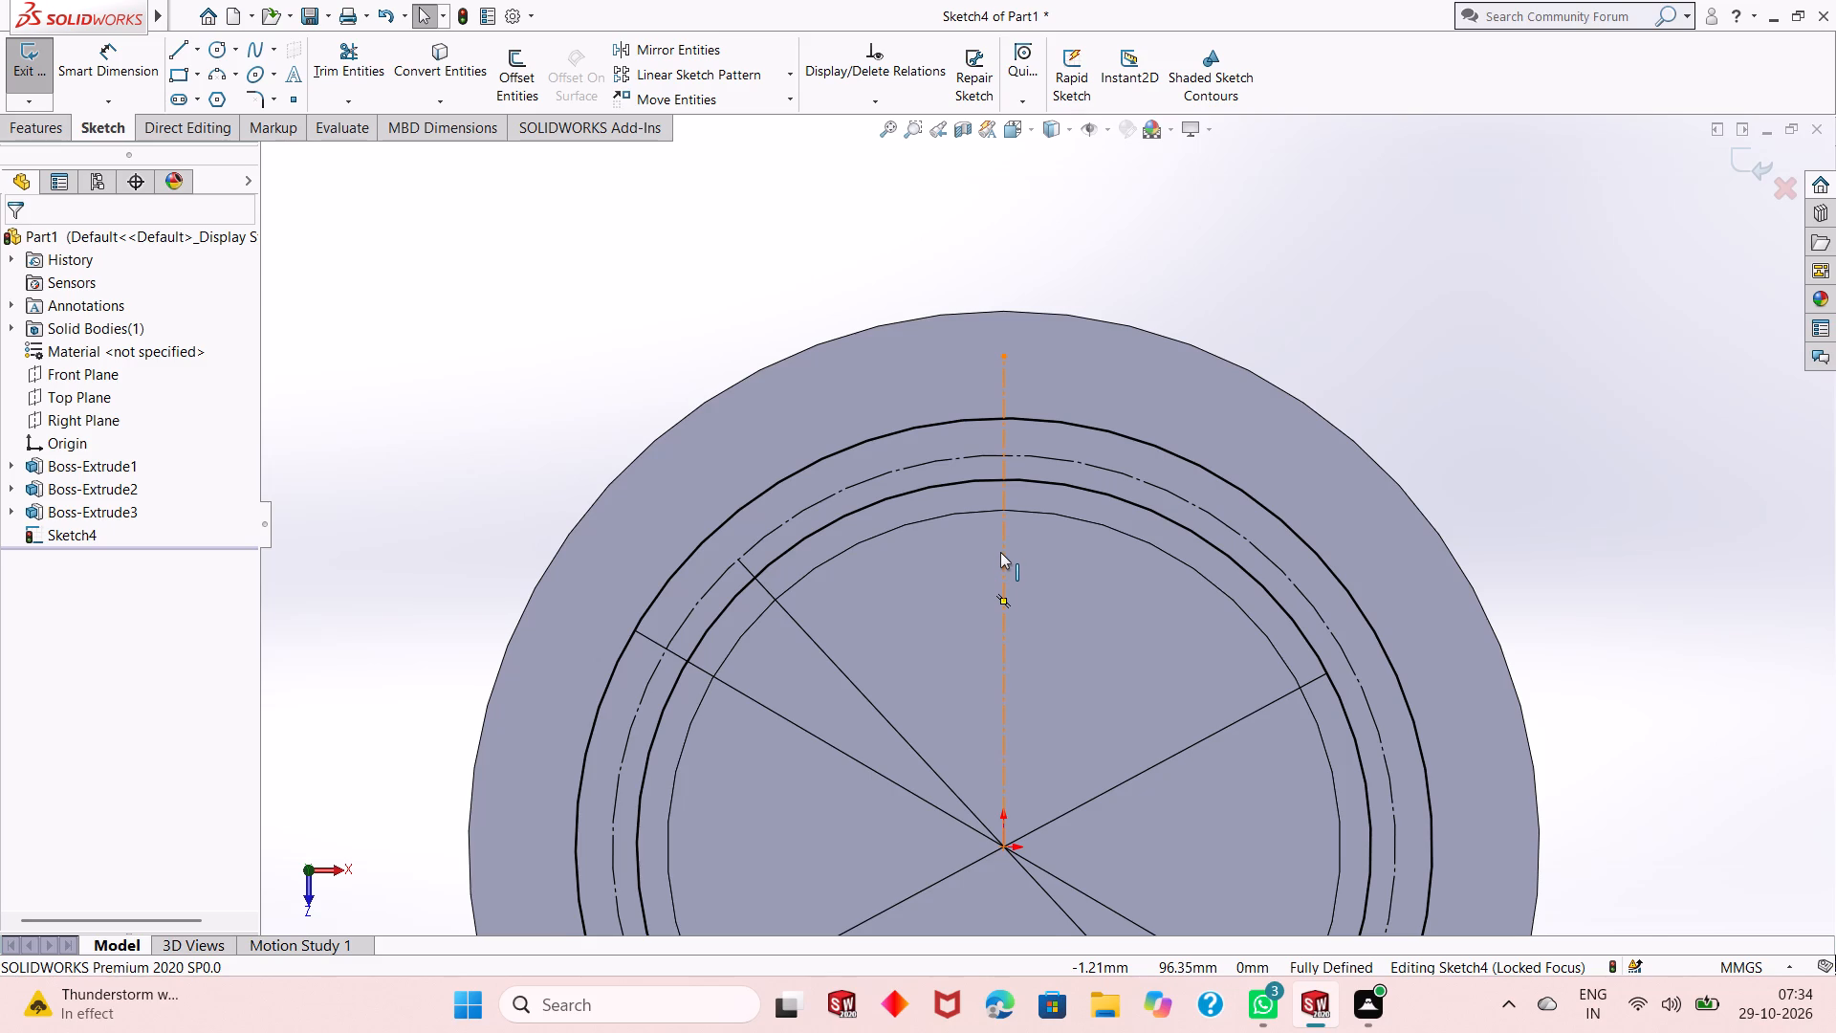
scroll(1000, 552, down, 2)
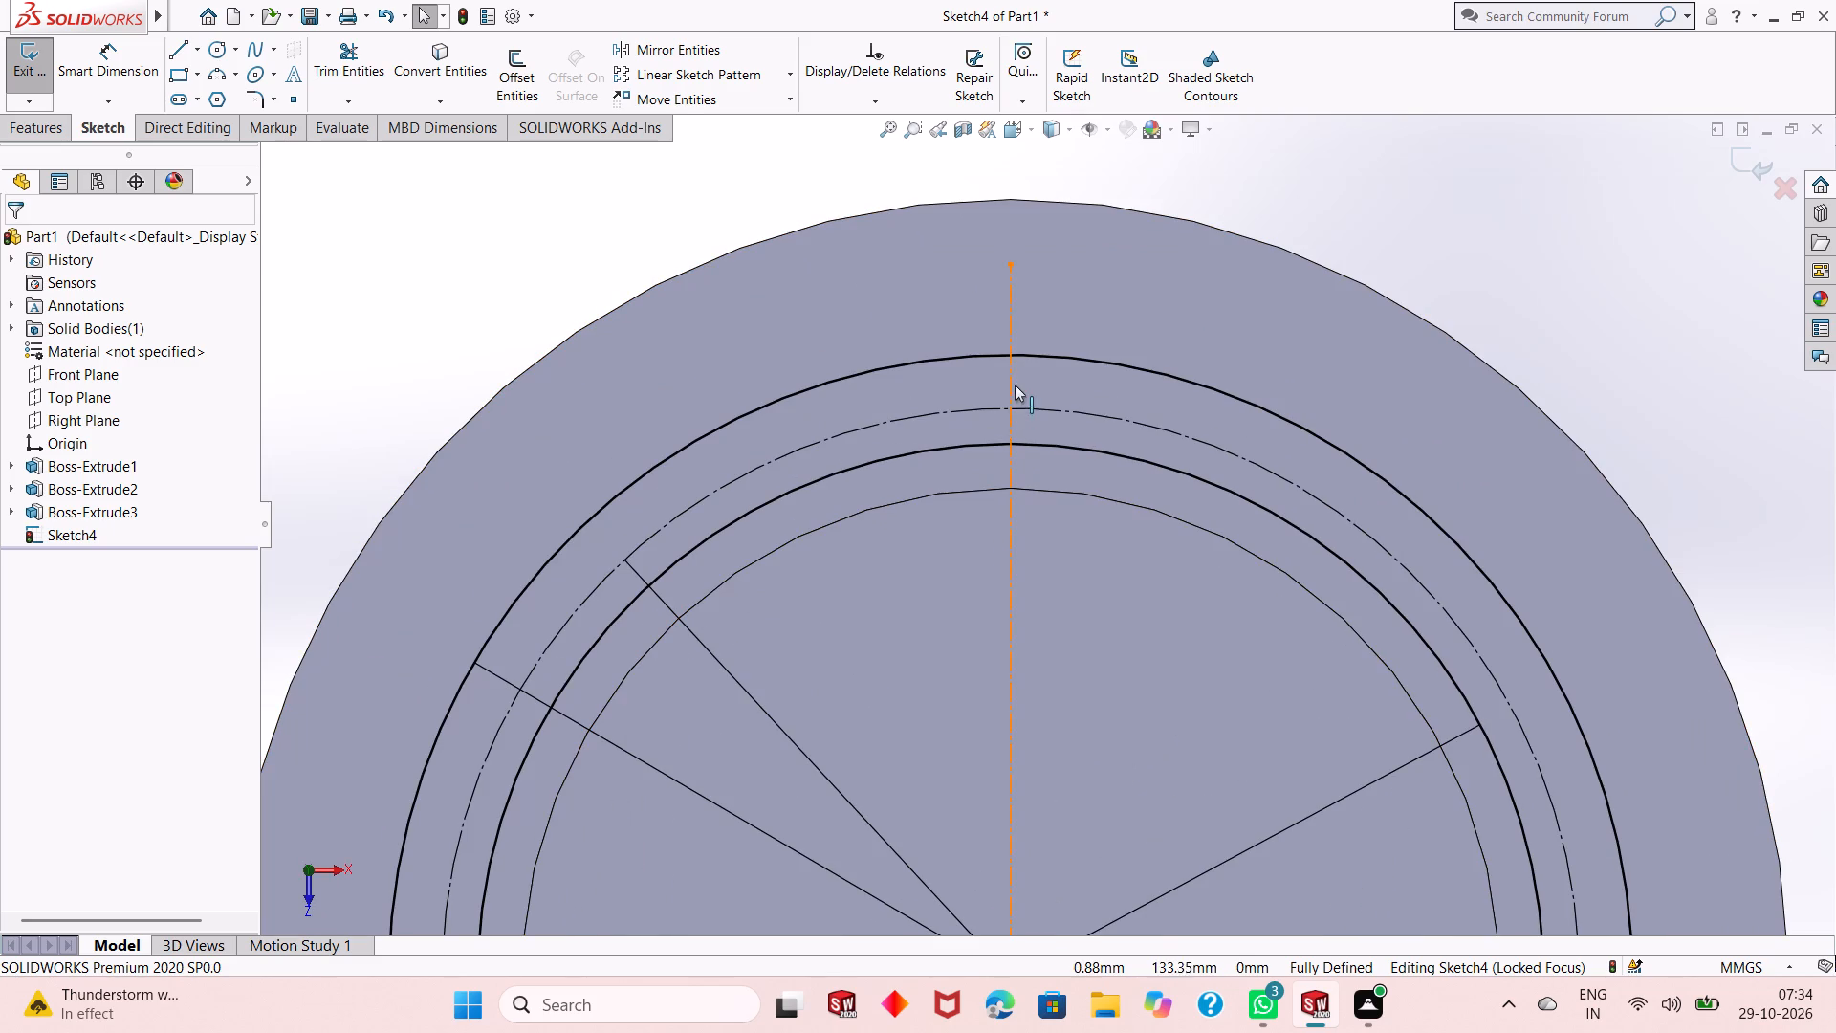
click(1006, 372)
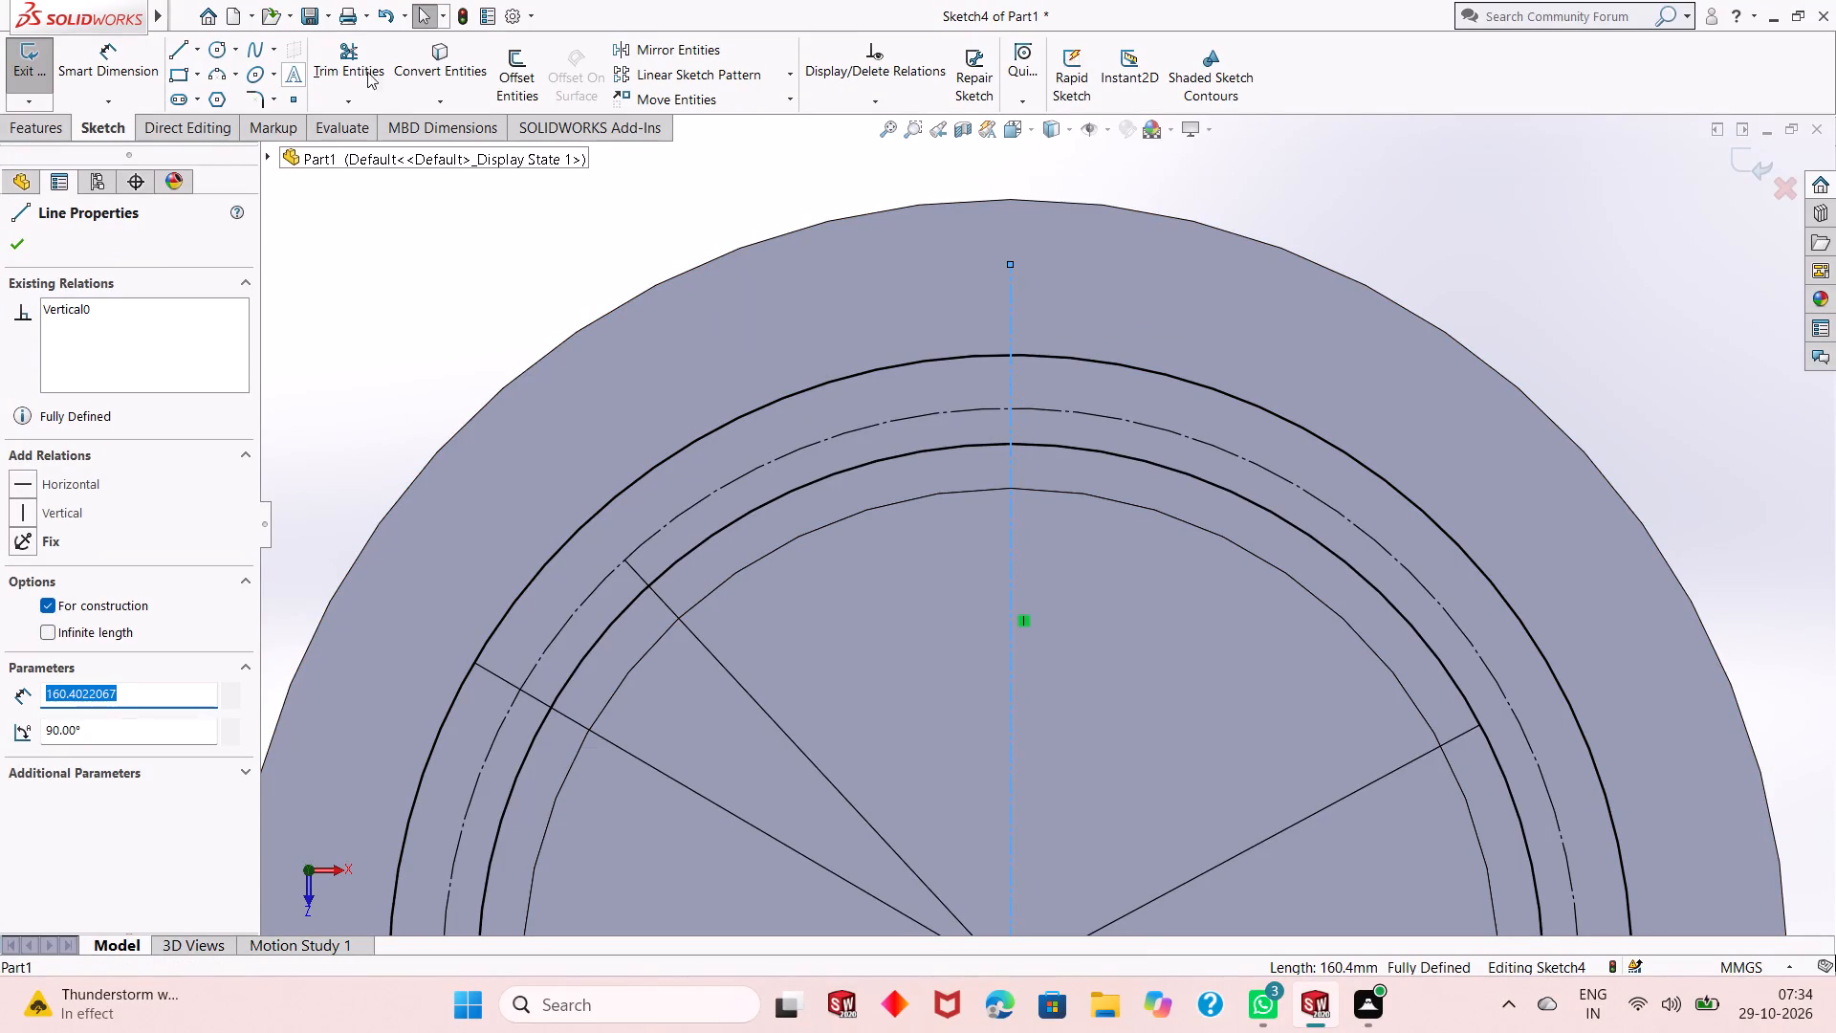
click(524, 73)
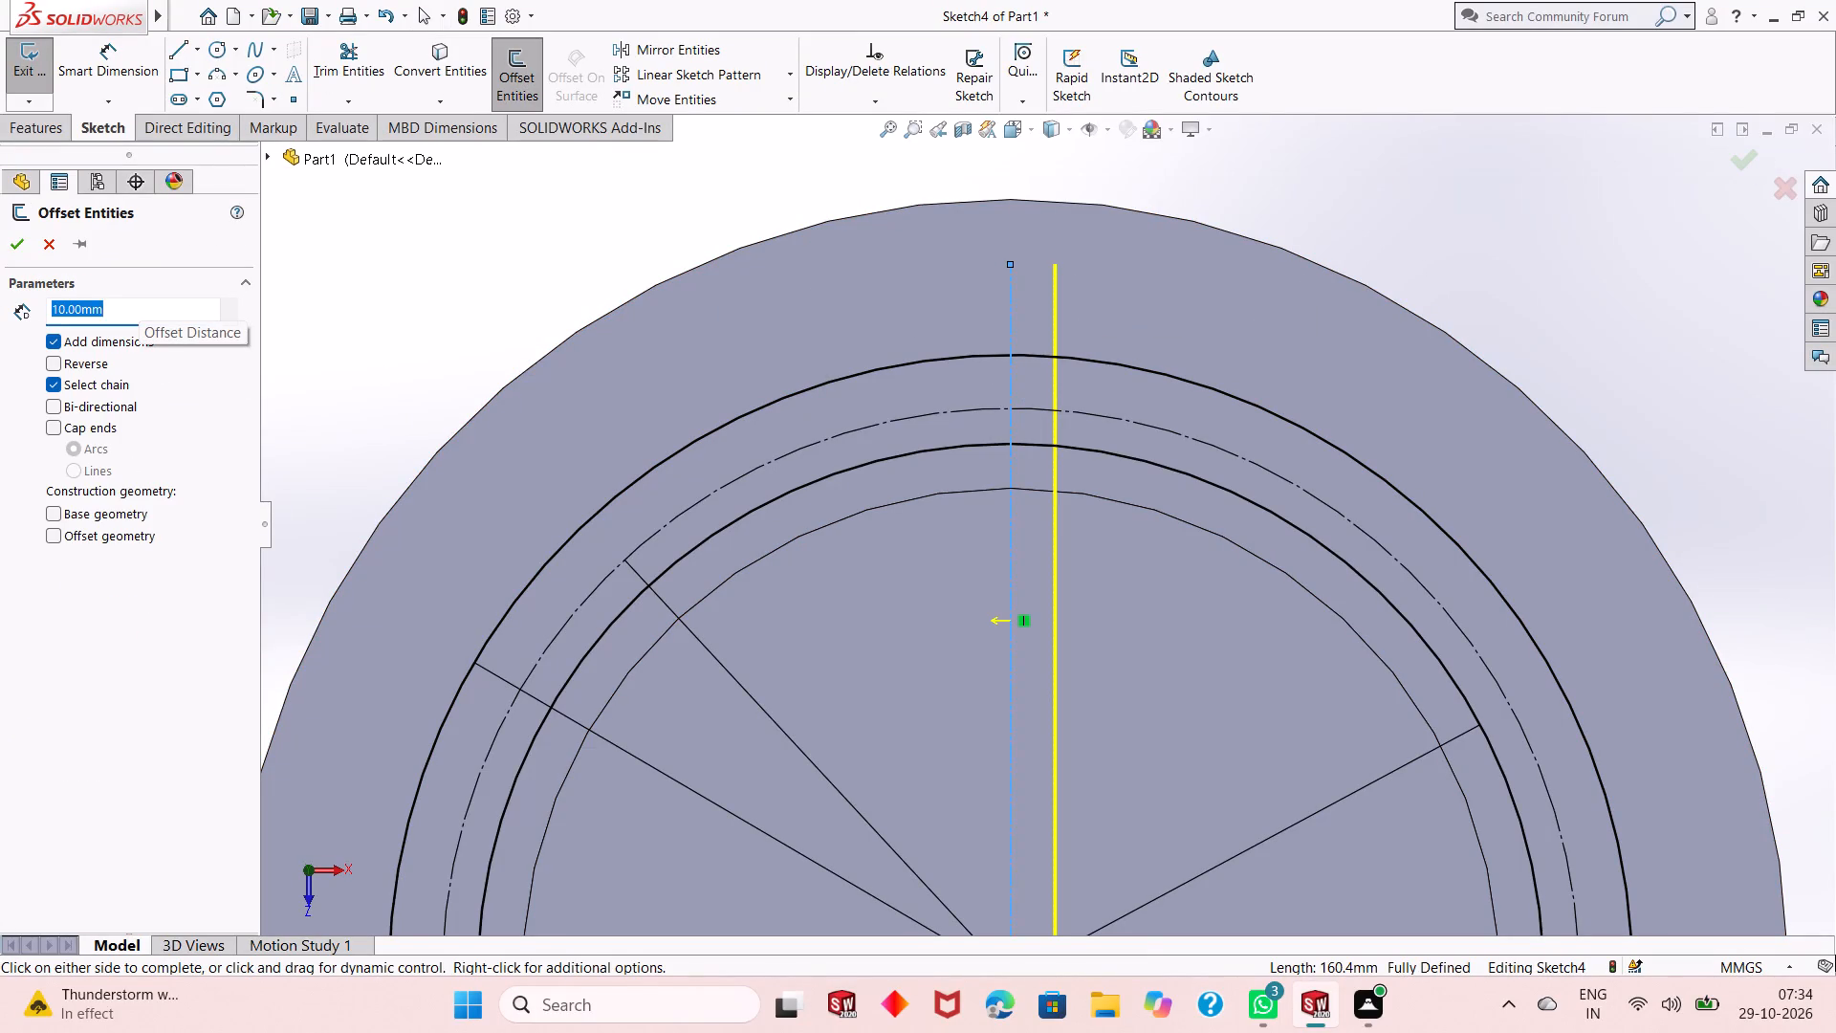
text(11)
key(Return)
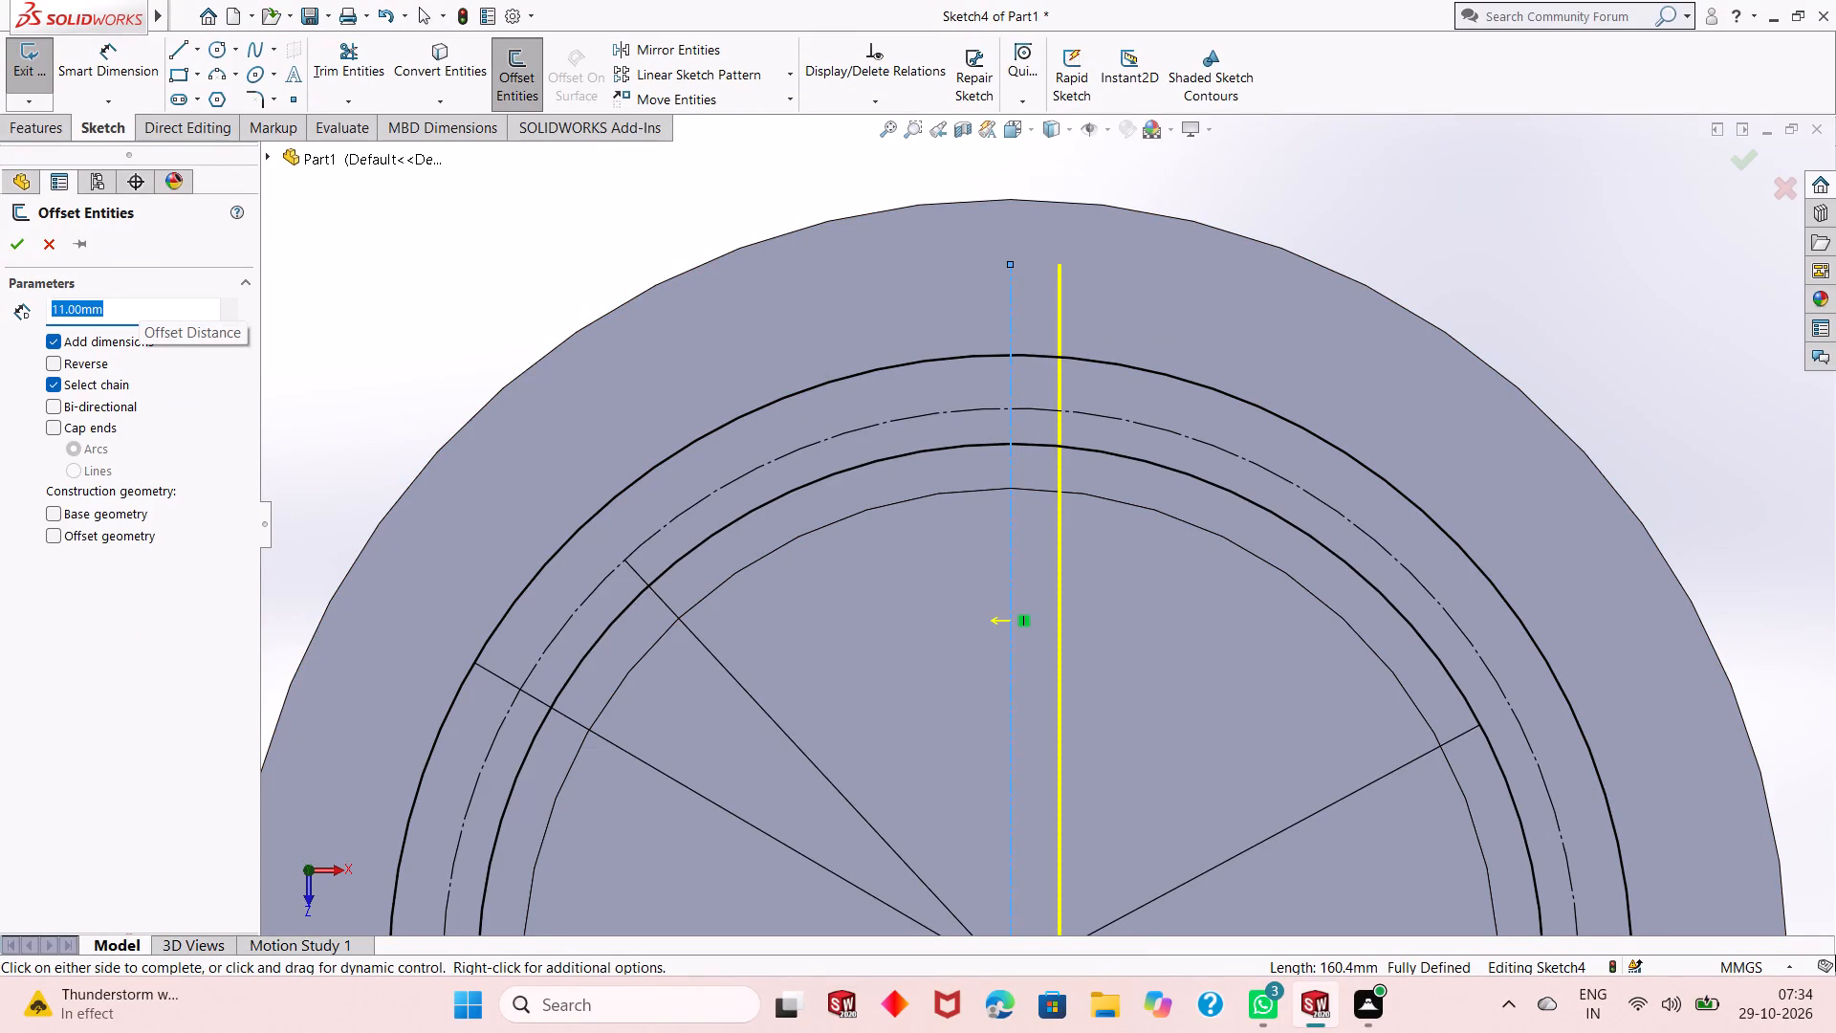
click(94, 404)
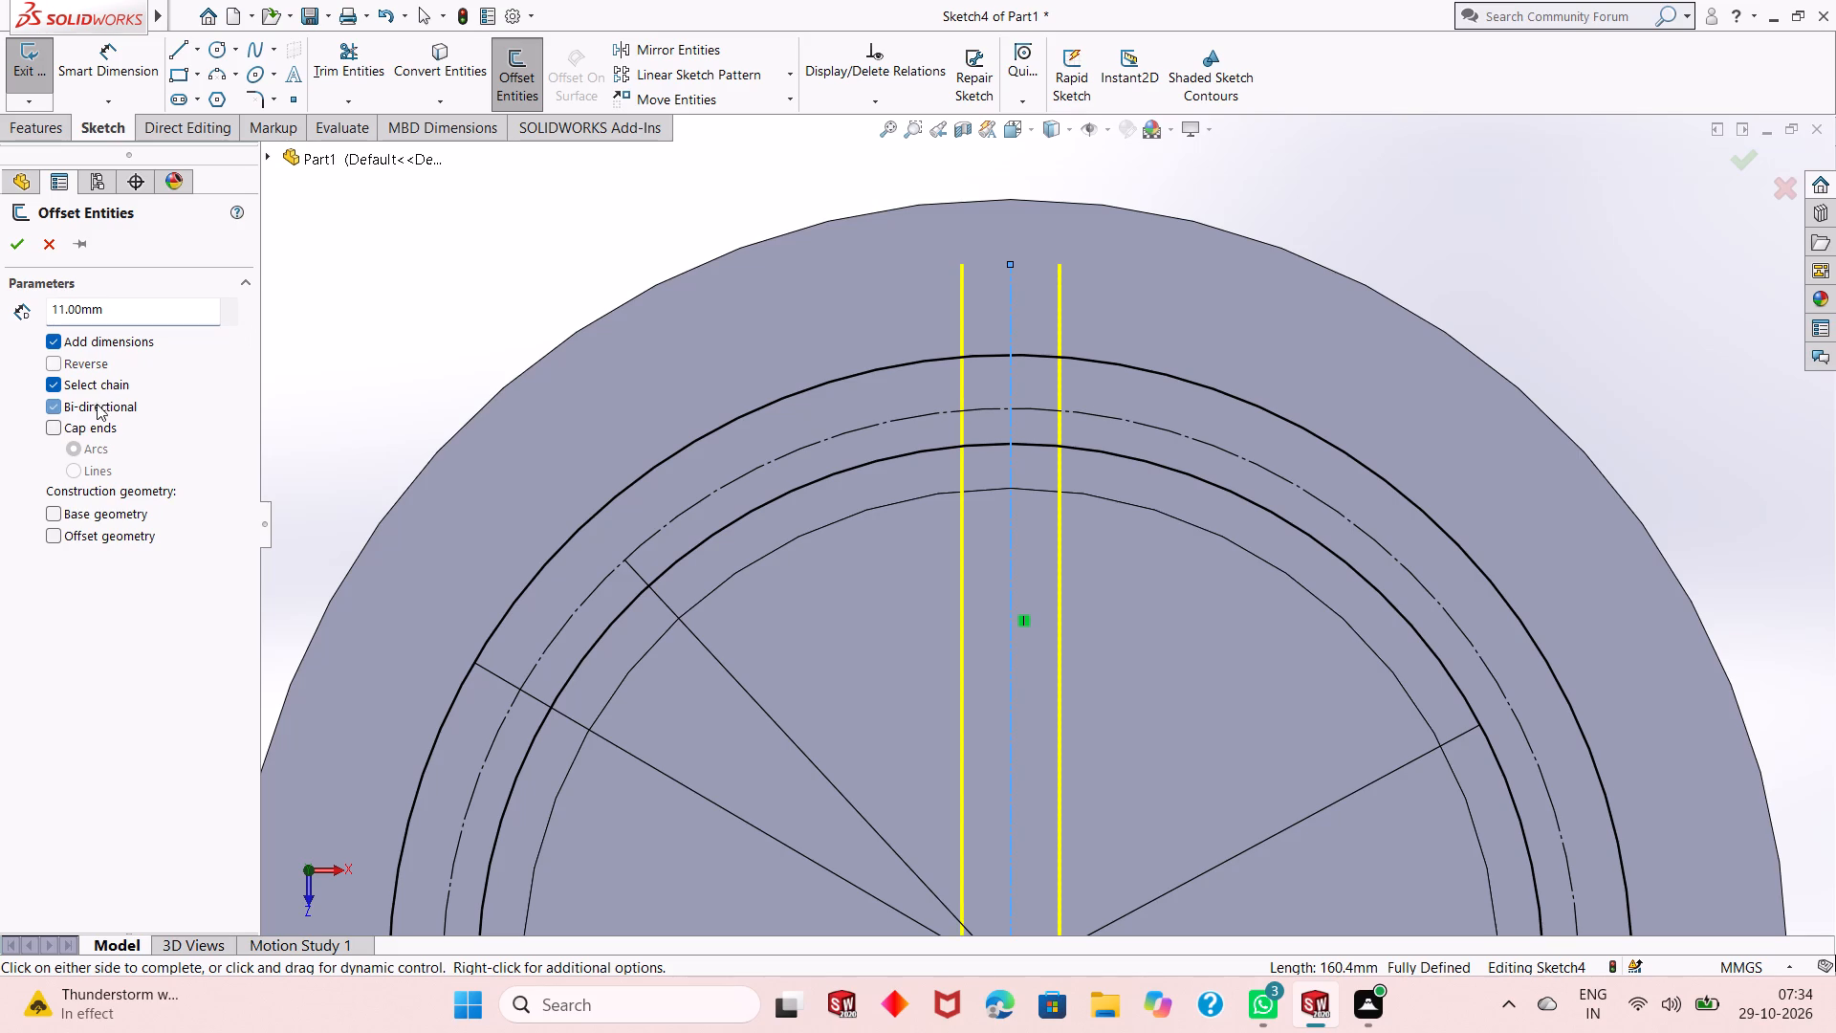
click(15, 248)
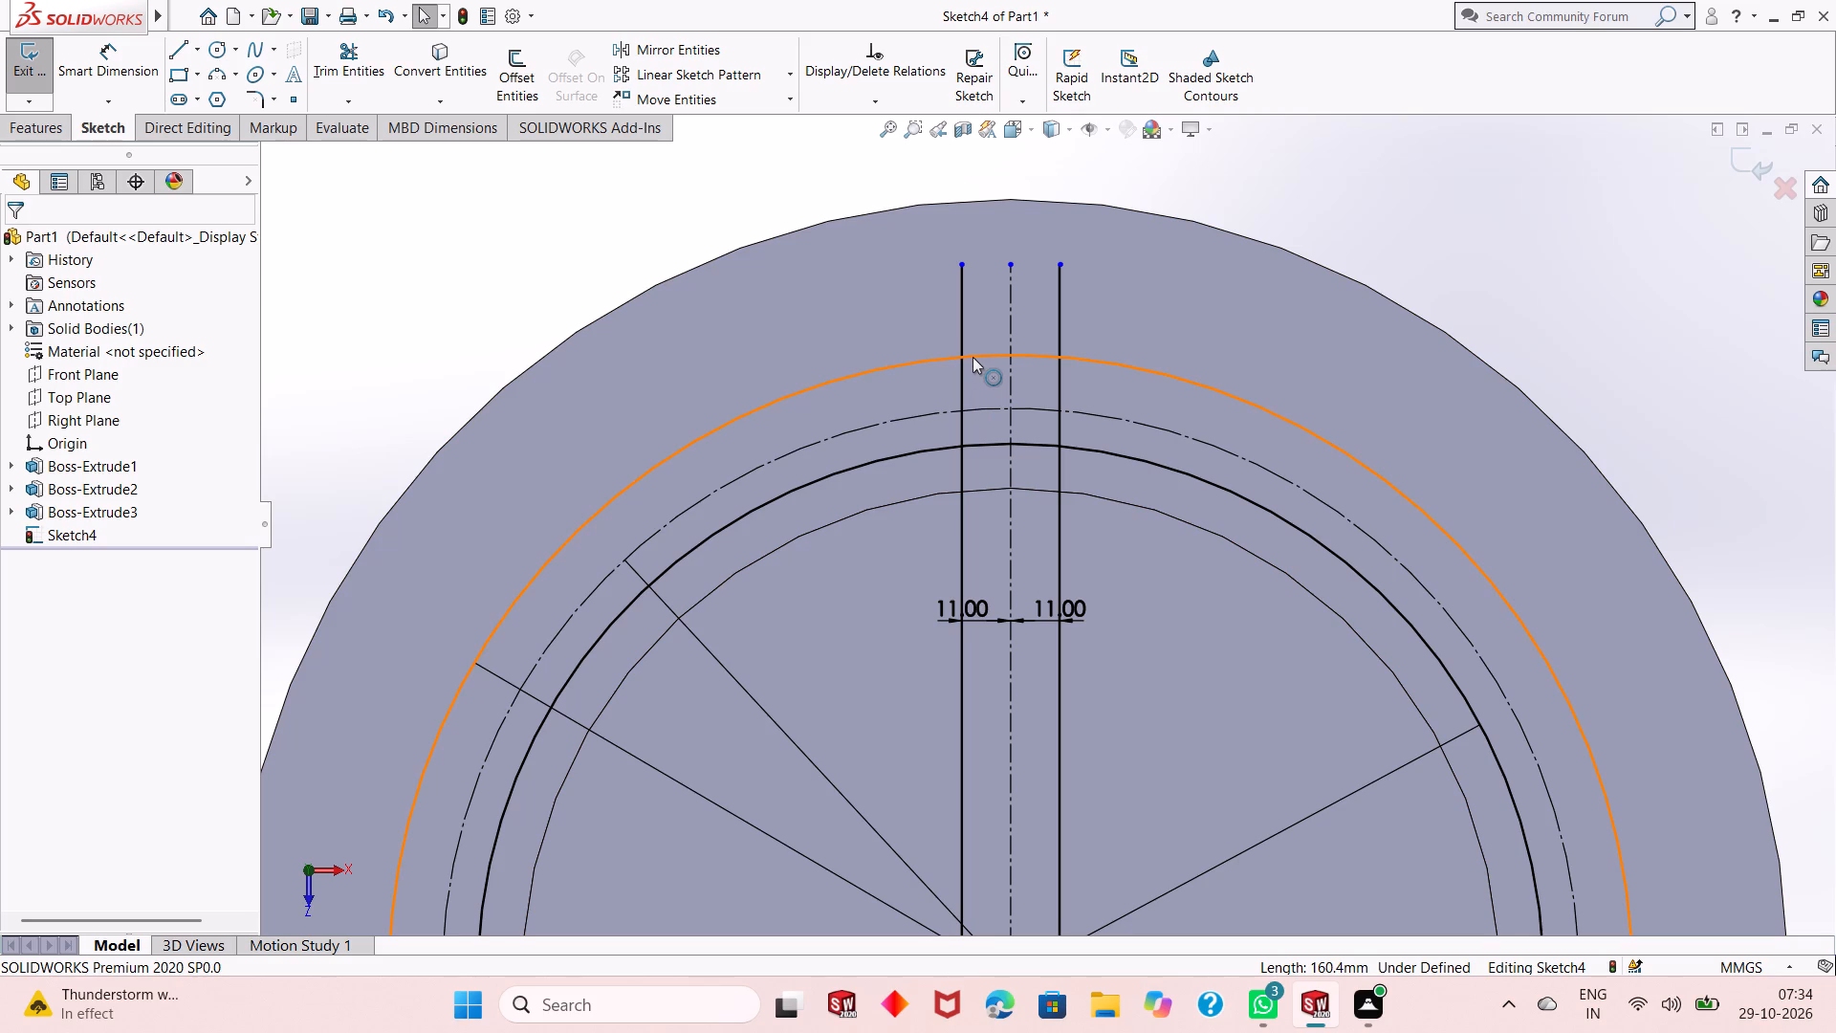
Sketch a line about 31 mm long from the left offset line's intersection with the 280 mm circle, slanting outward past the 240 mm circle.
click(176, 49)
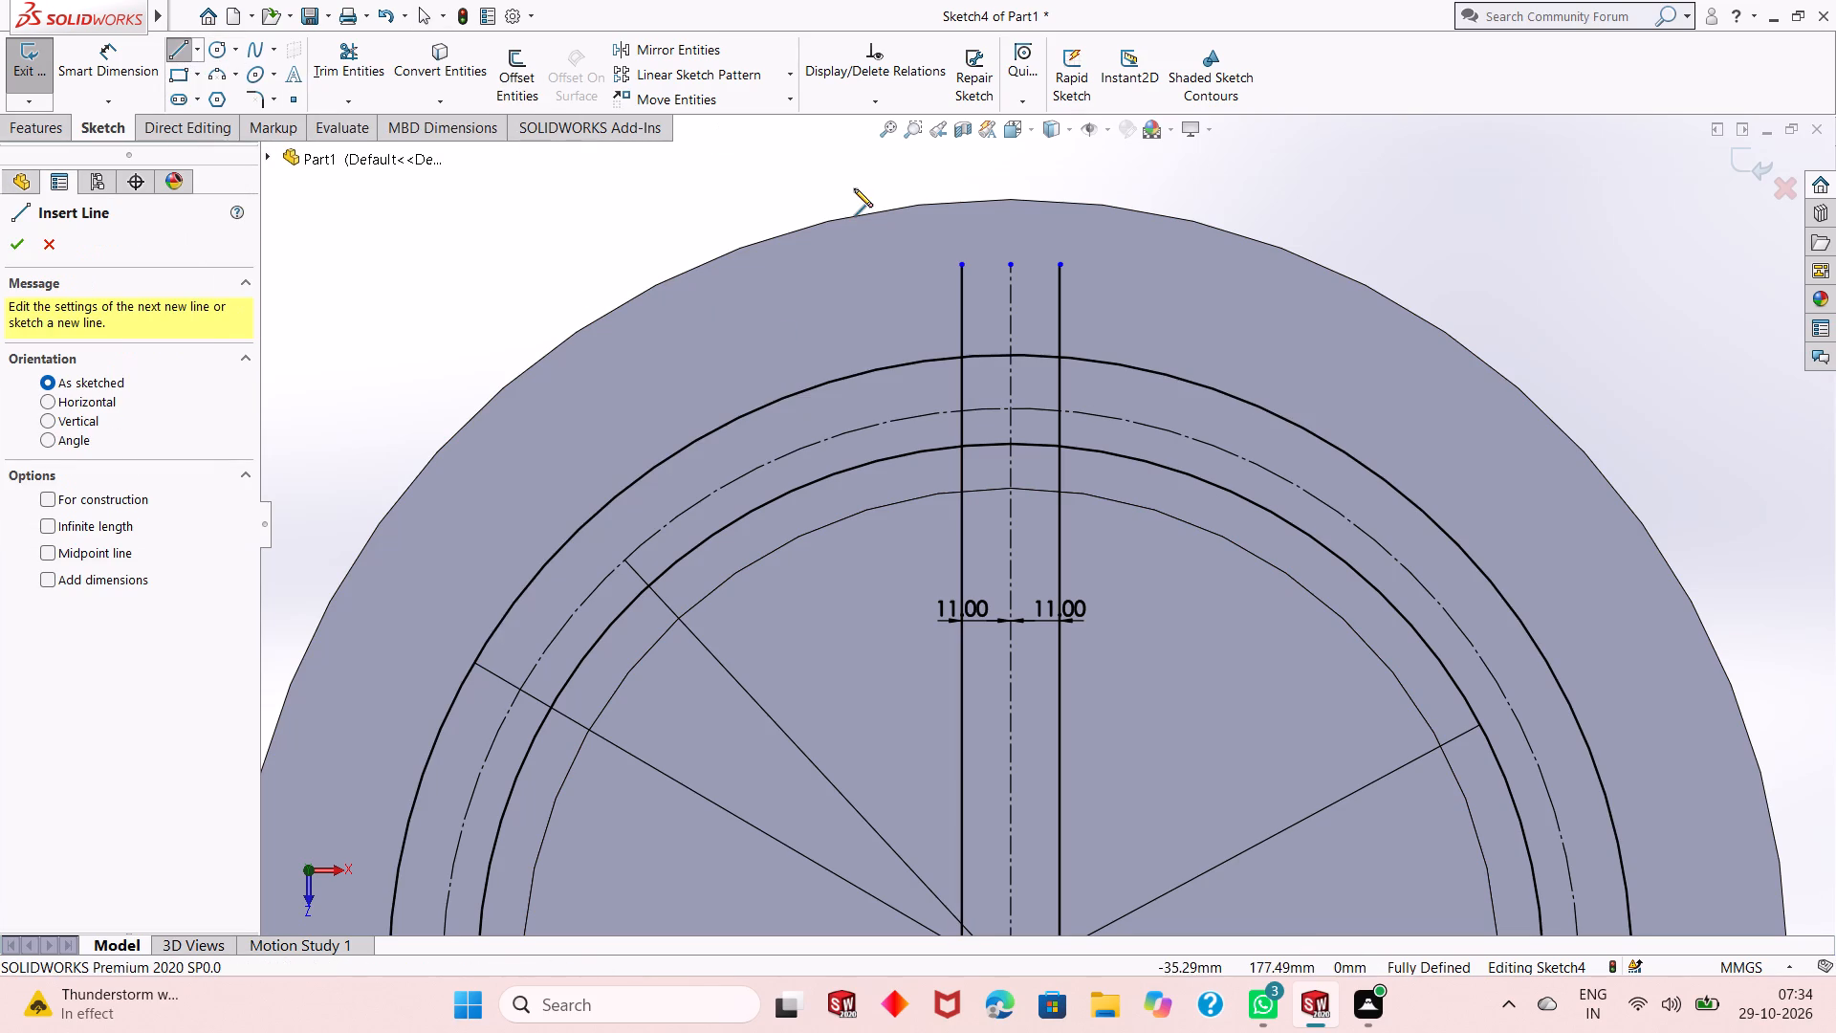
click(958, 356)
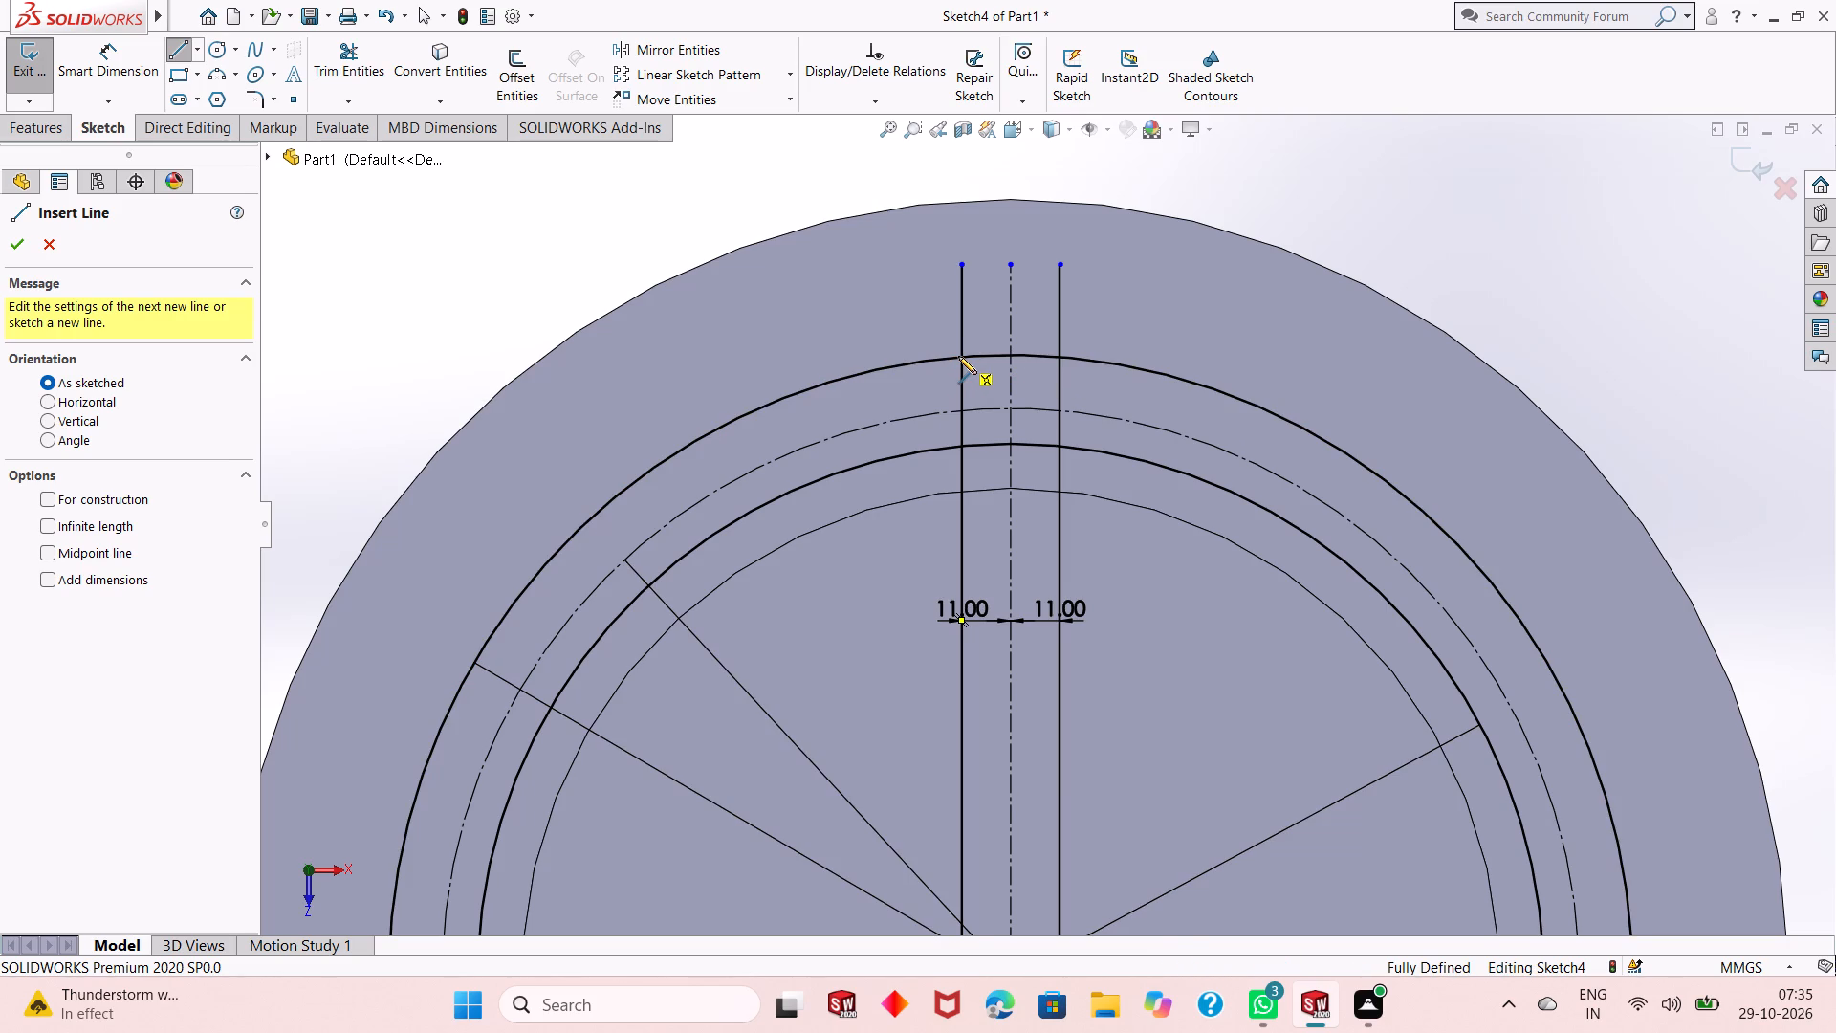
click(912, 484)
right_click(912, 485)
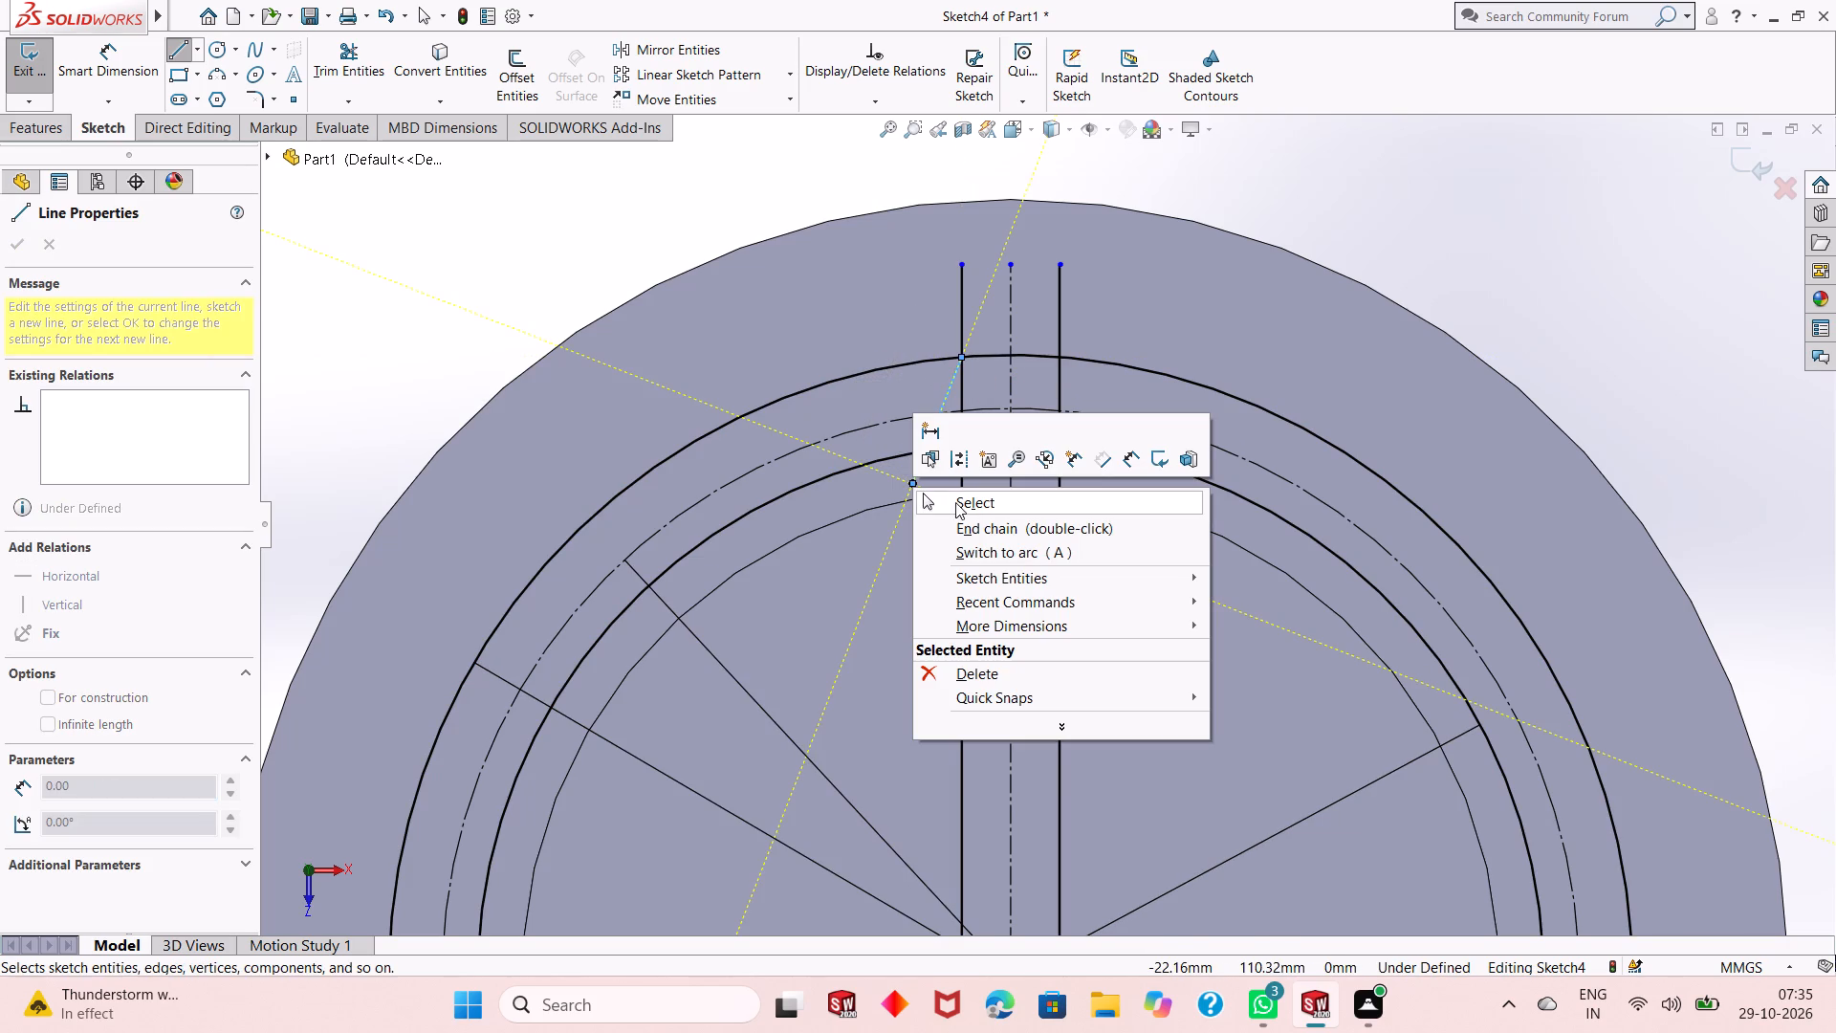
click(957, 503)
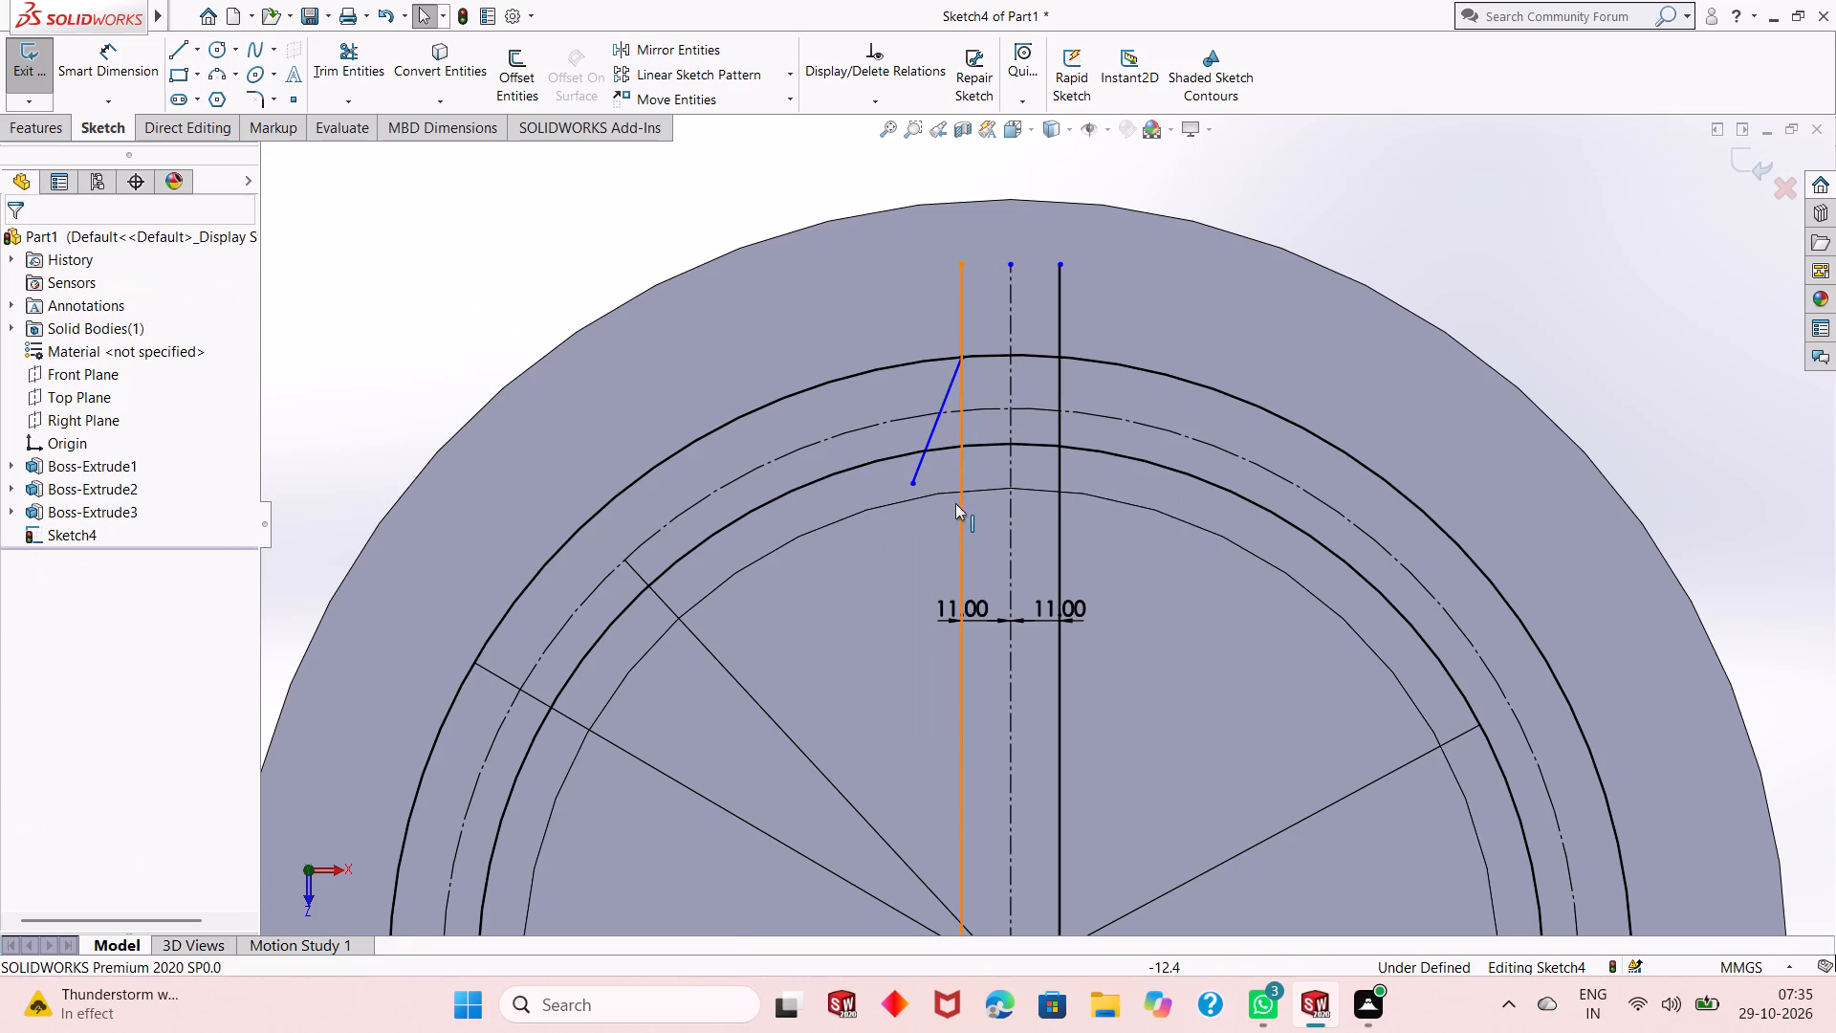
Dimension the angle between the slanted line and the vertical centerline as 12.5 degrees.
click(138, 85)
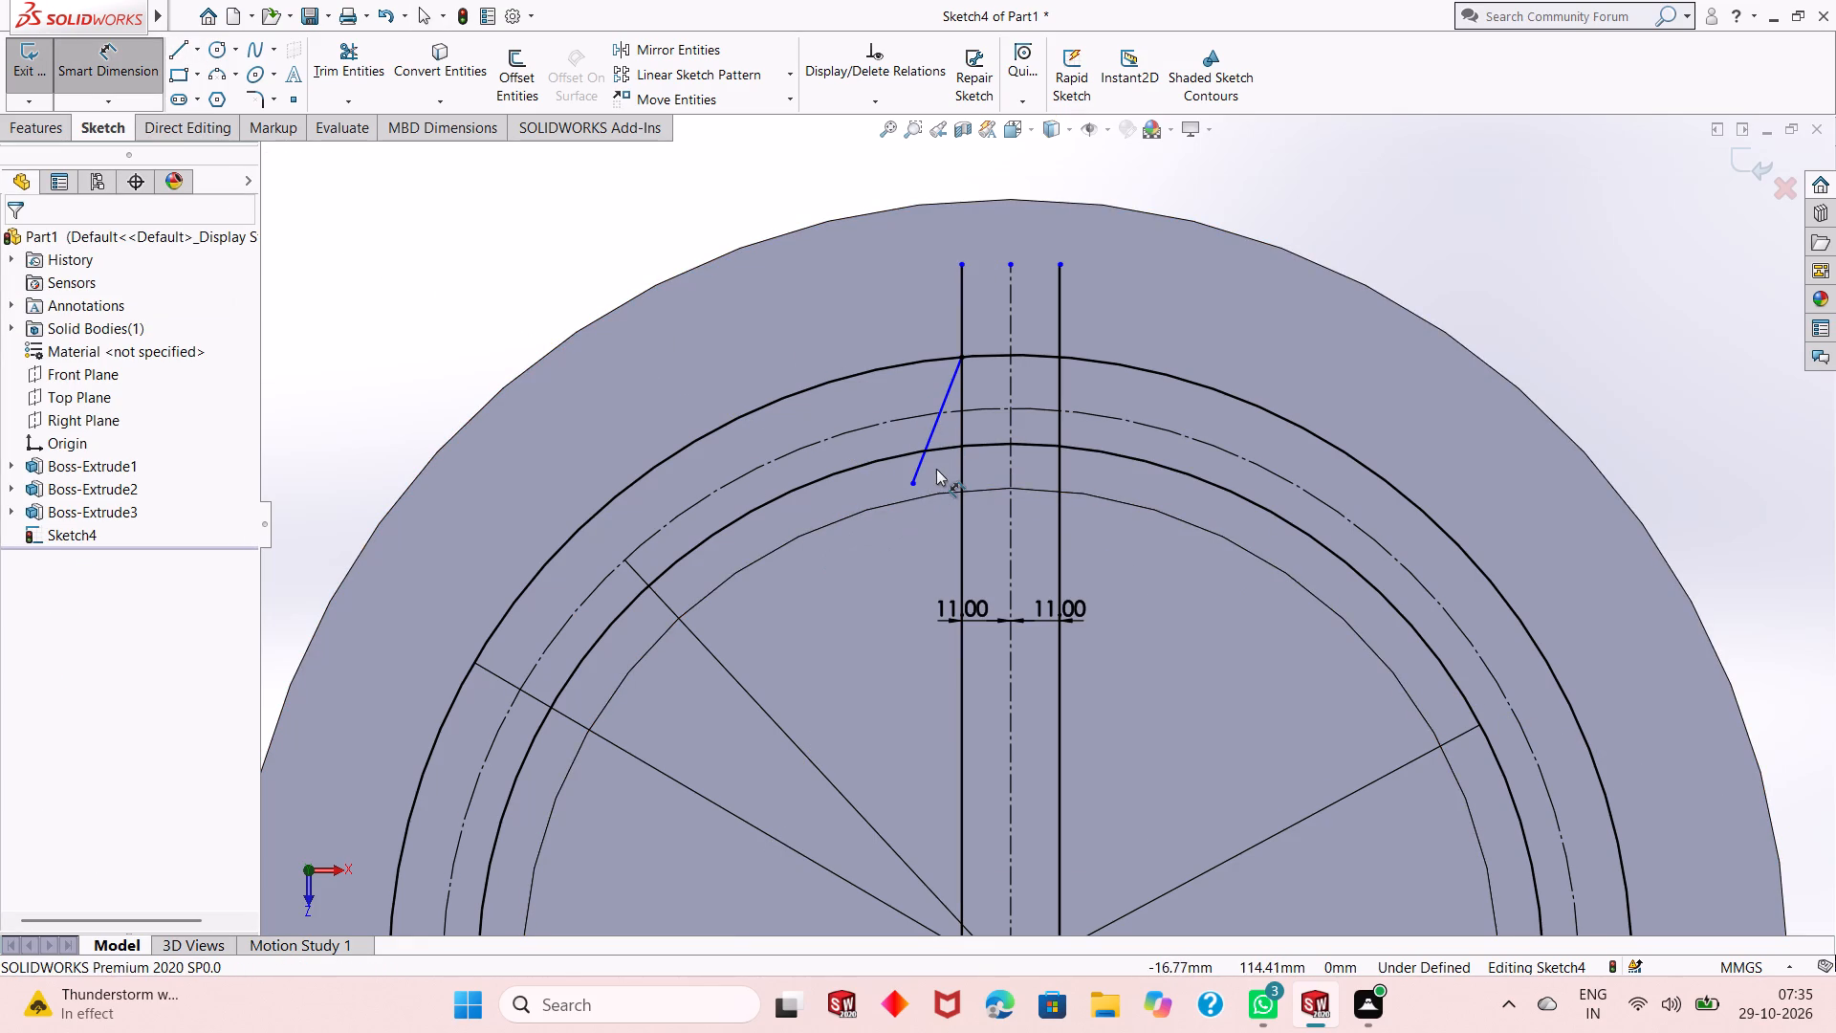
click(914, 468)
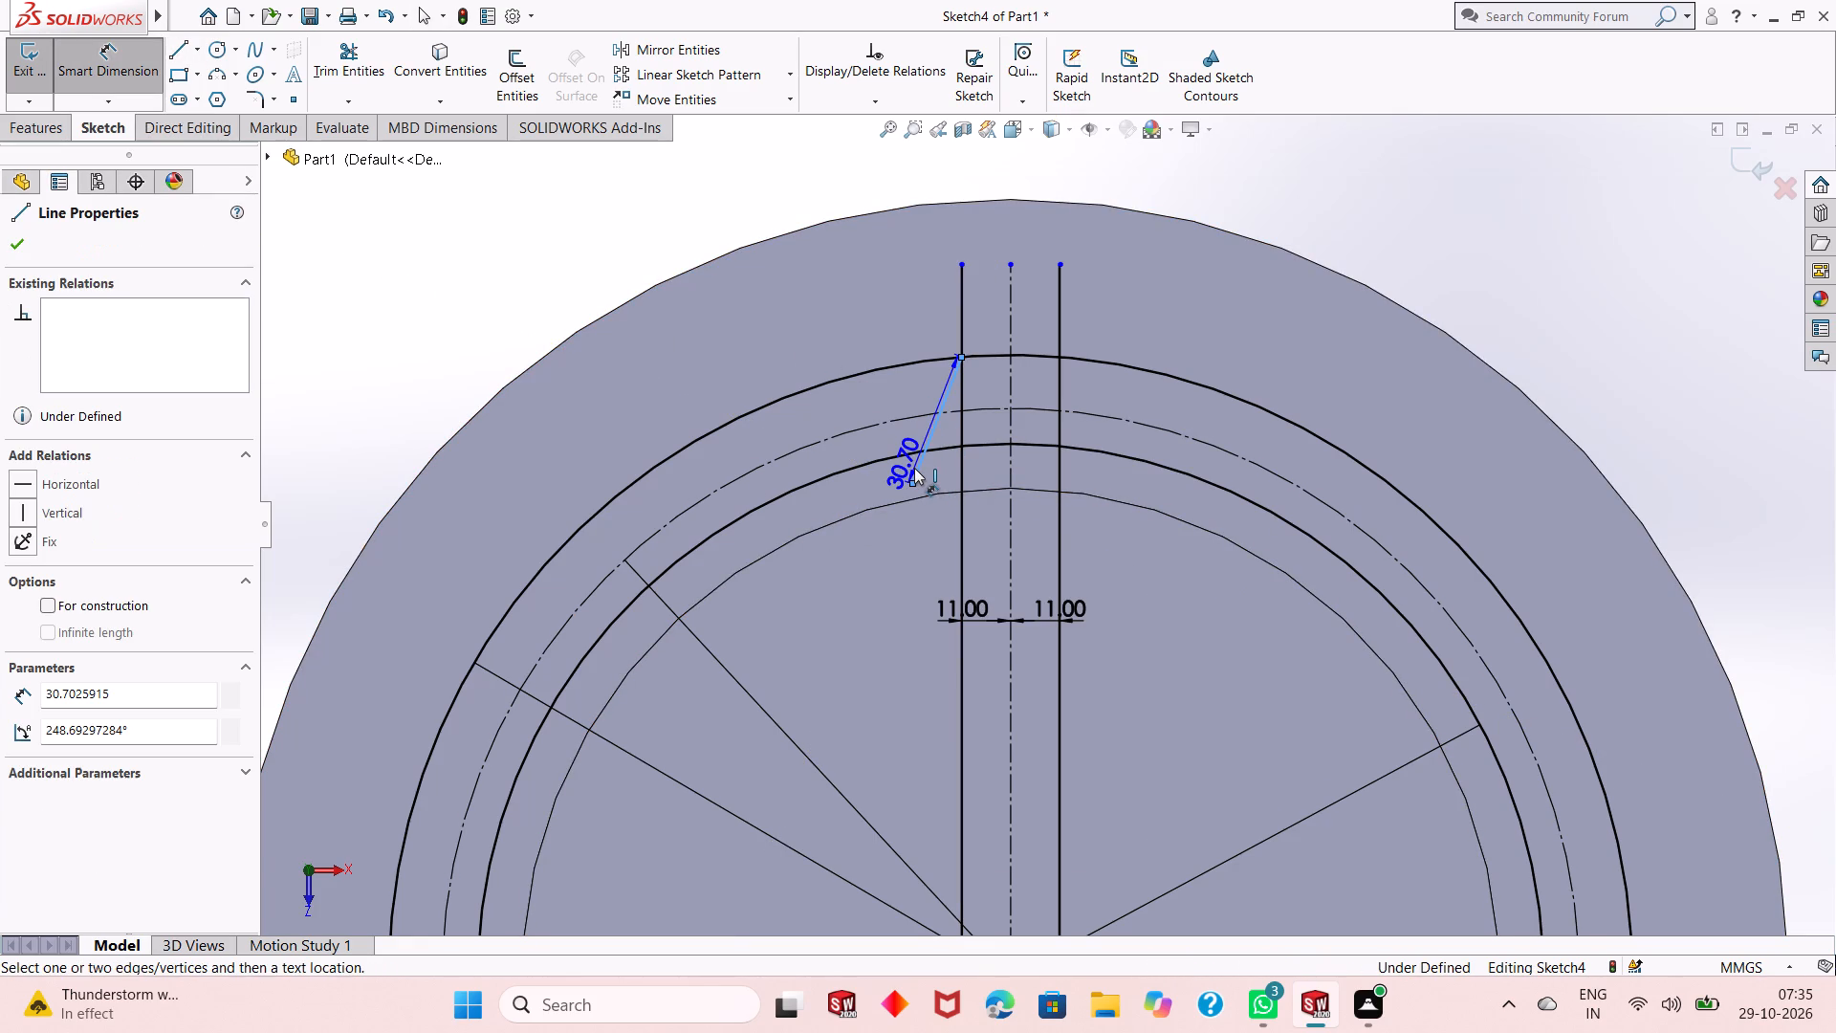
click(1007, 471)
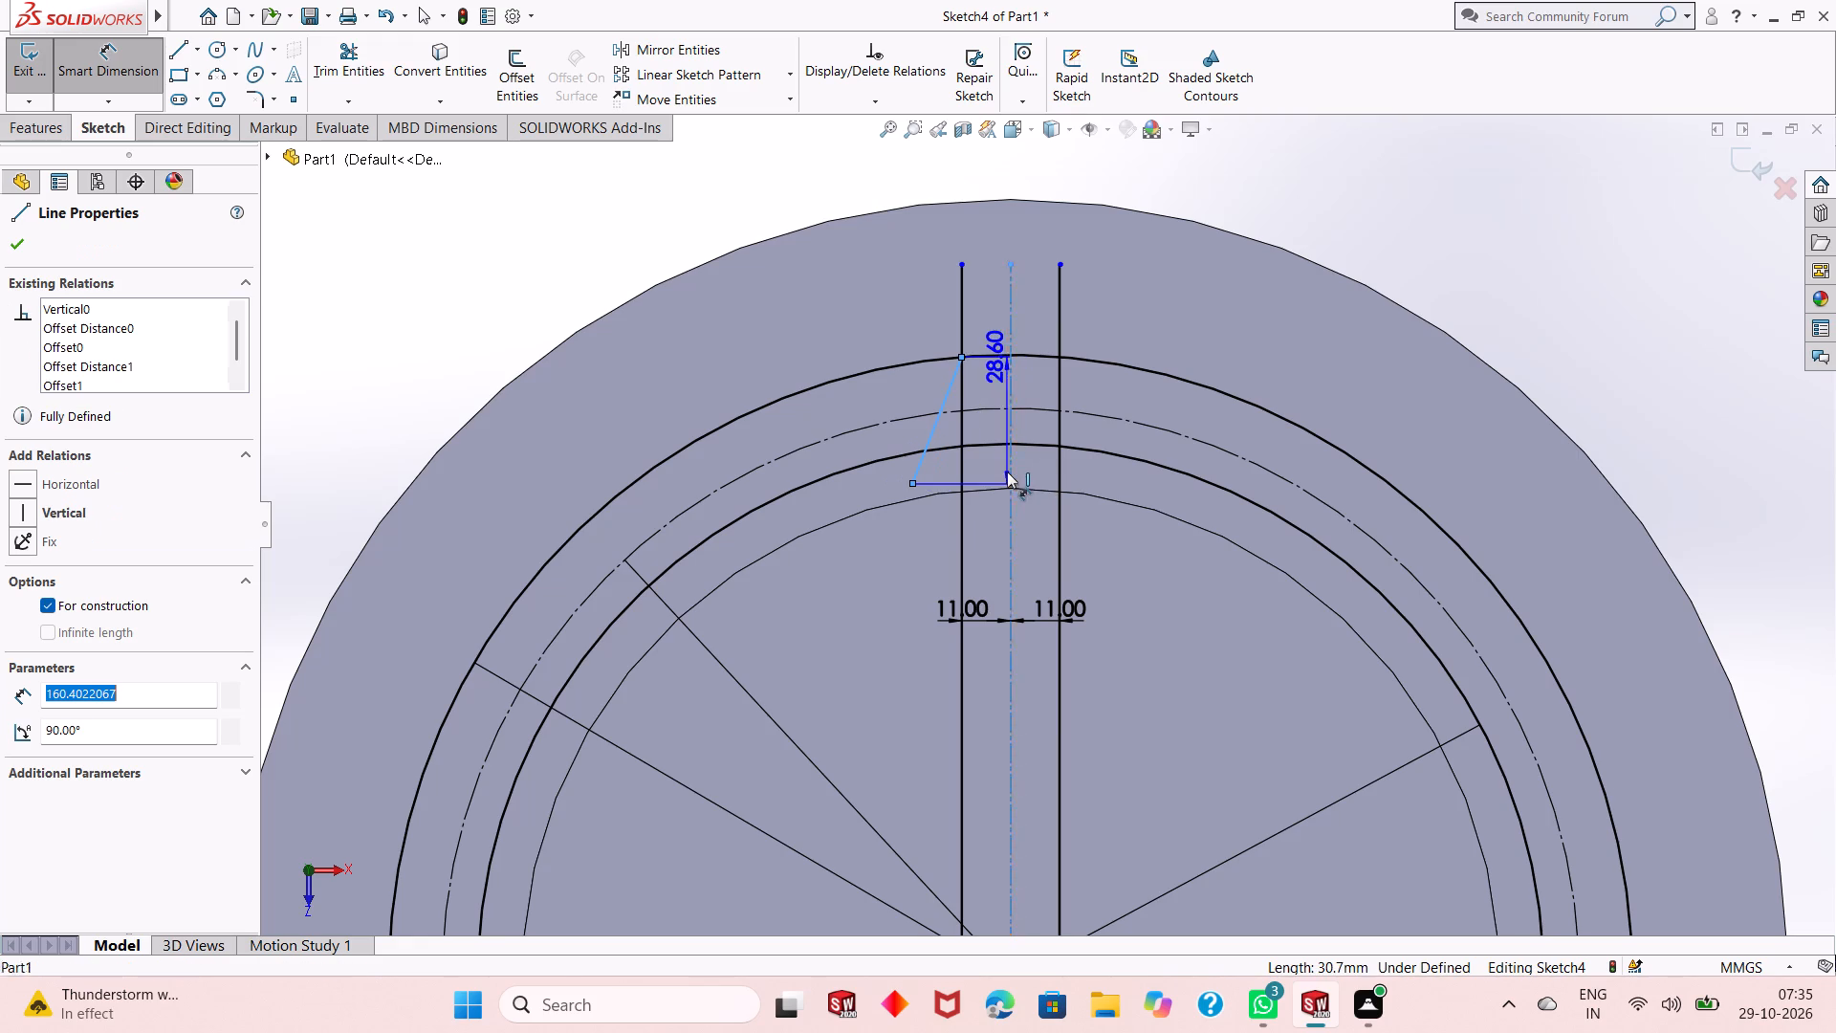
click(923, 512)
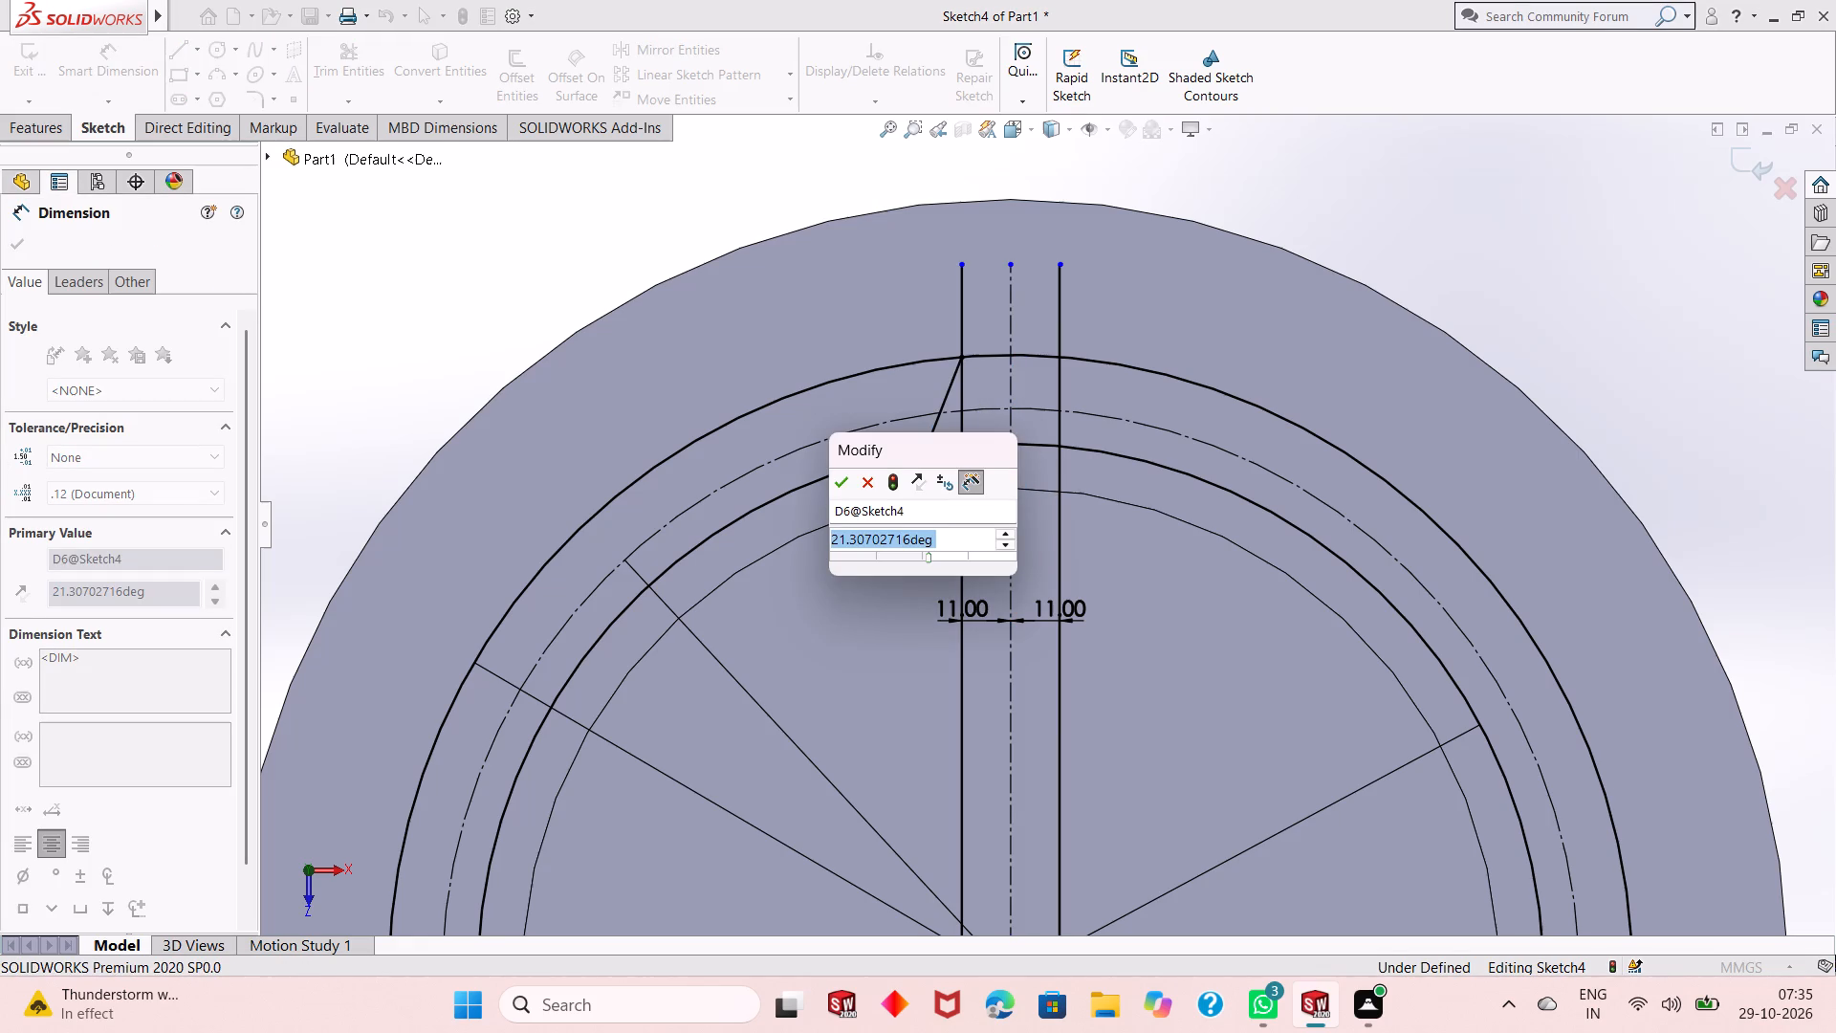
text(12.5)
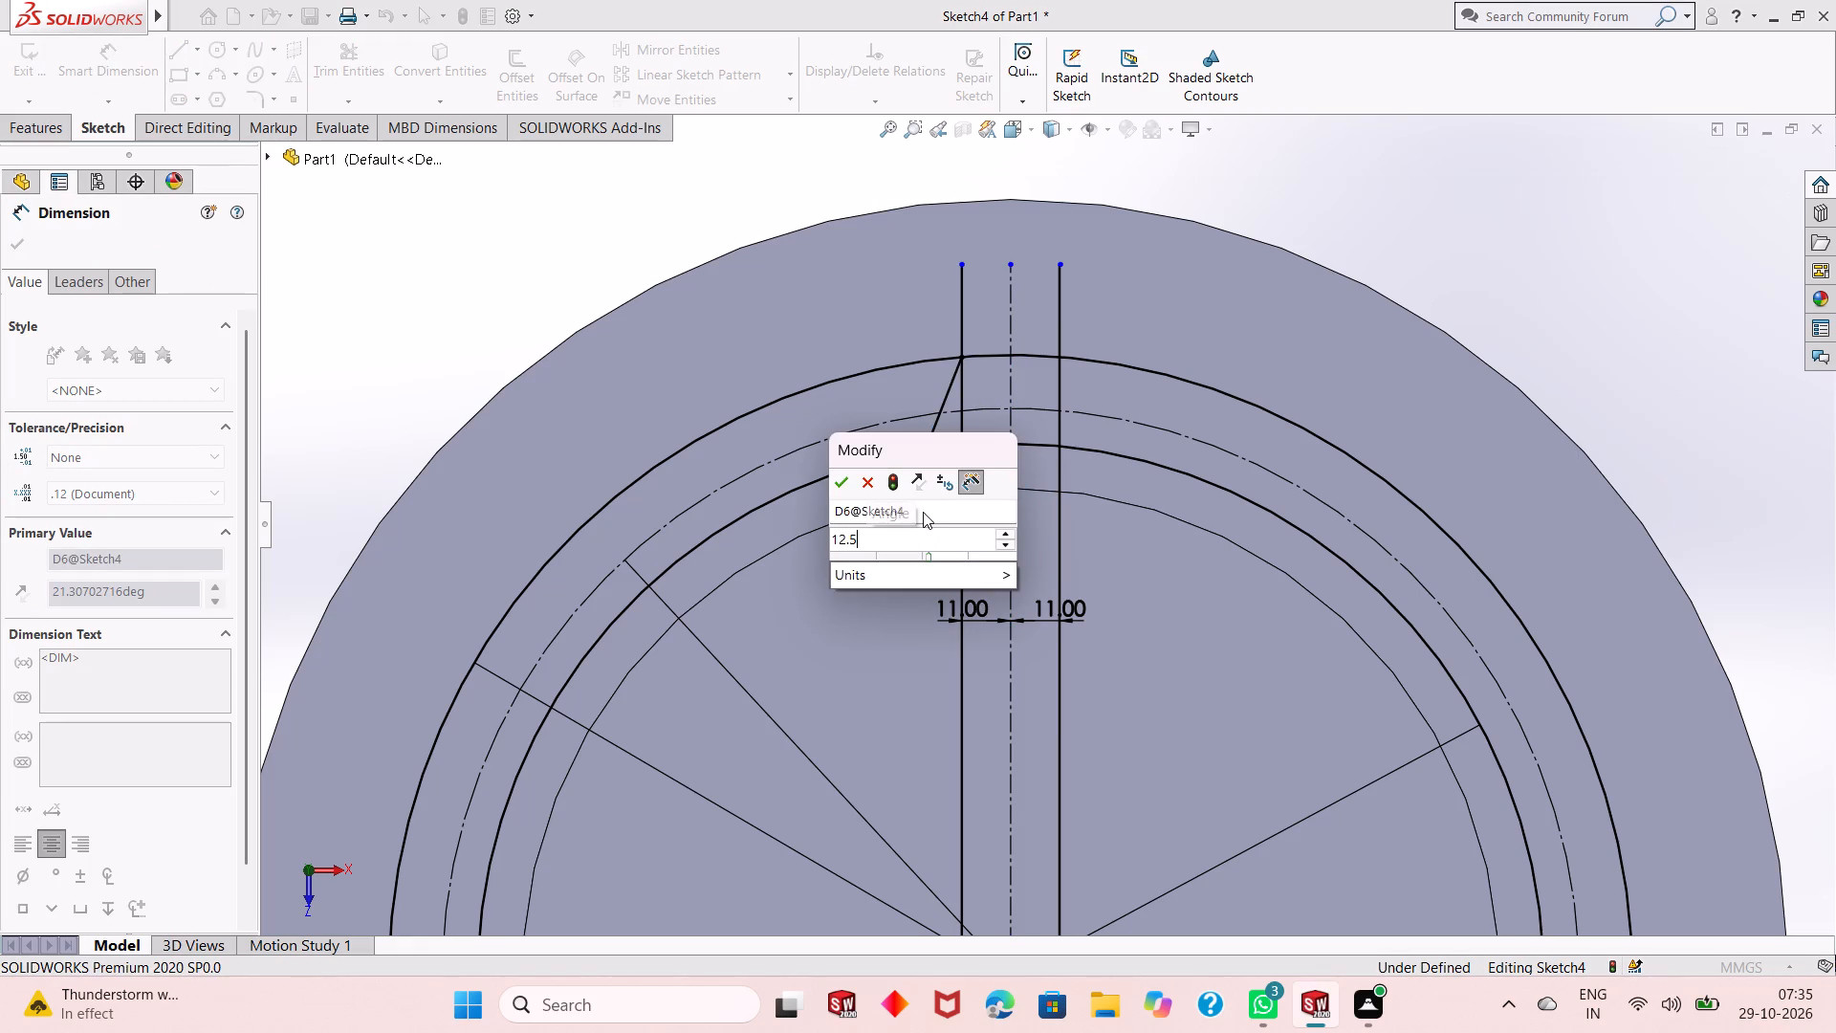
key(Return)
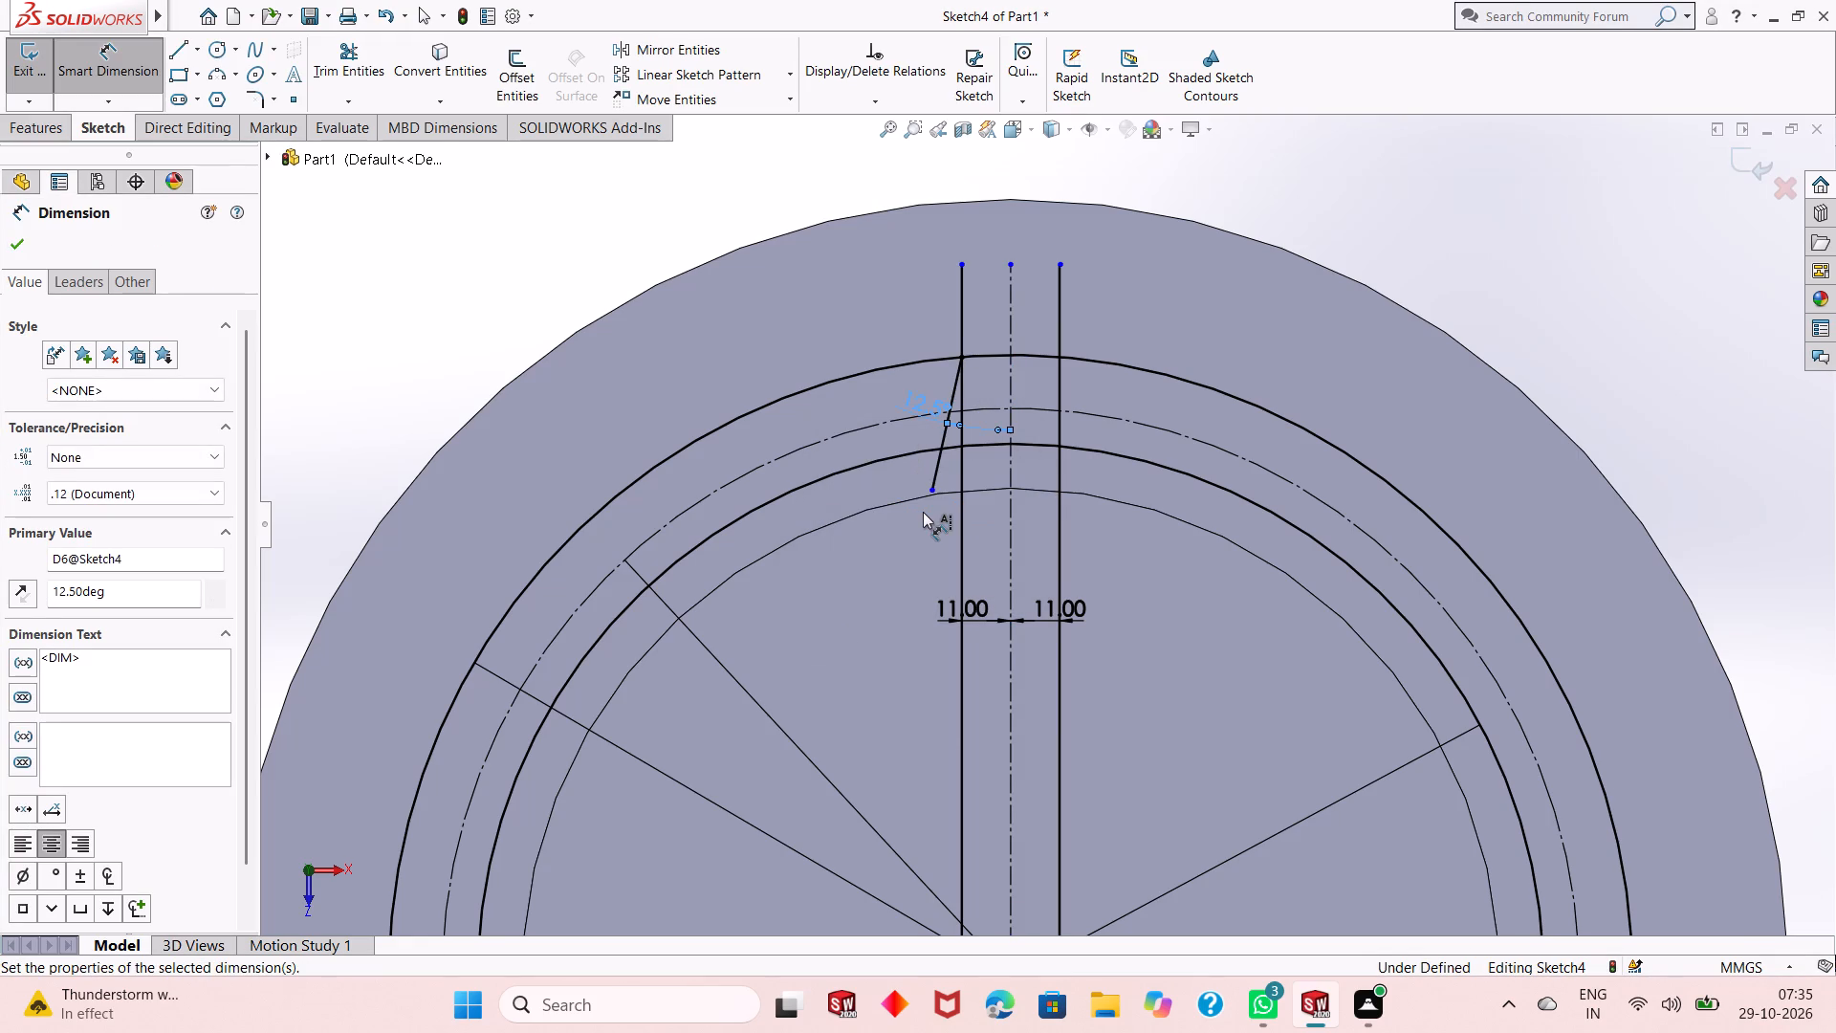
right_click(557, 285)
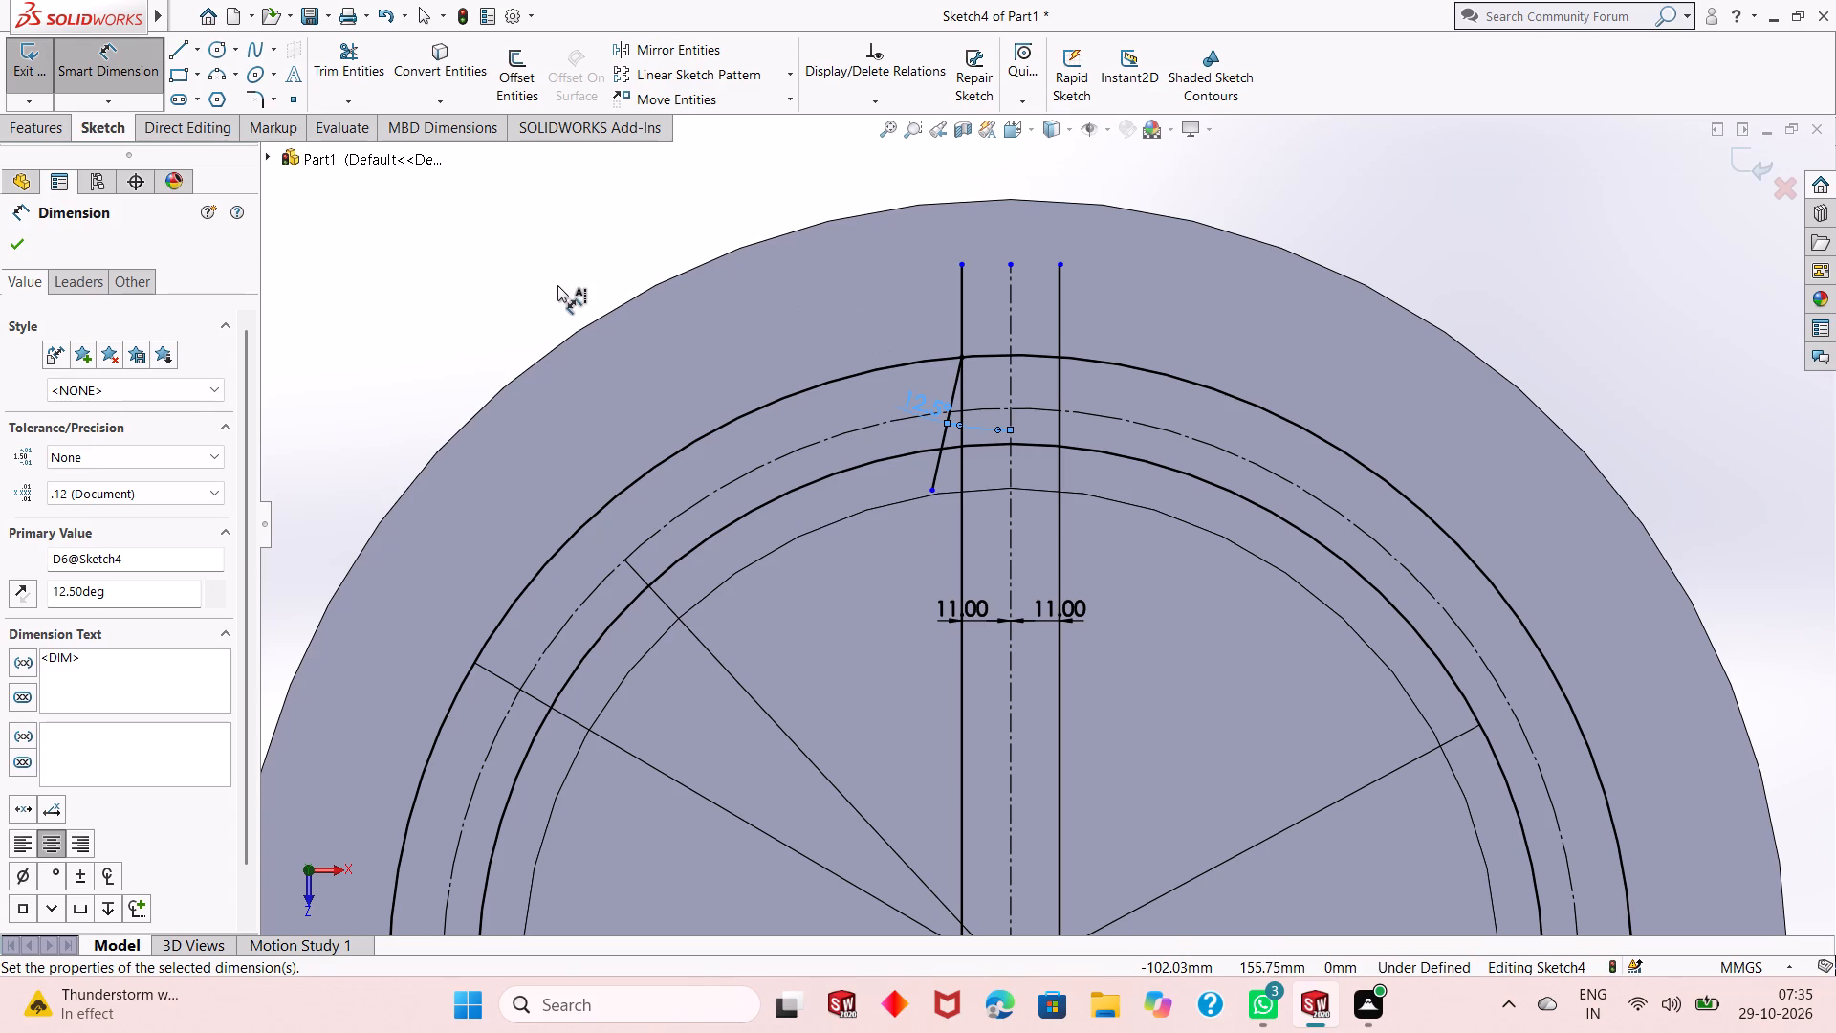
click(587, 340)
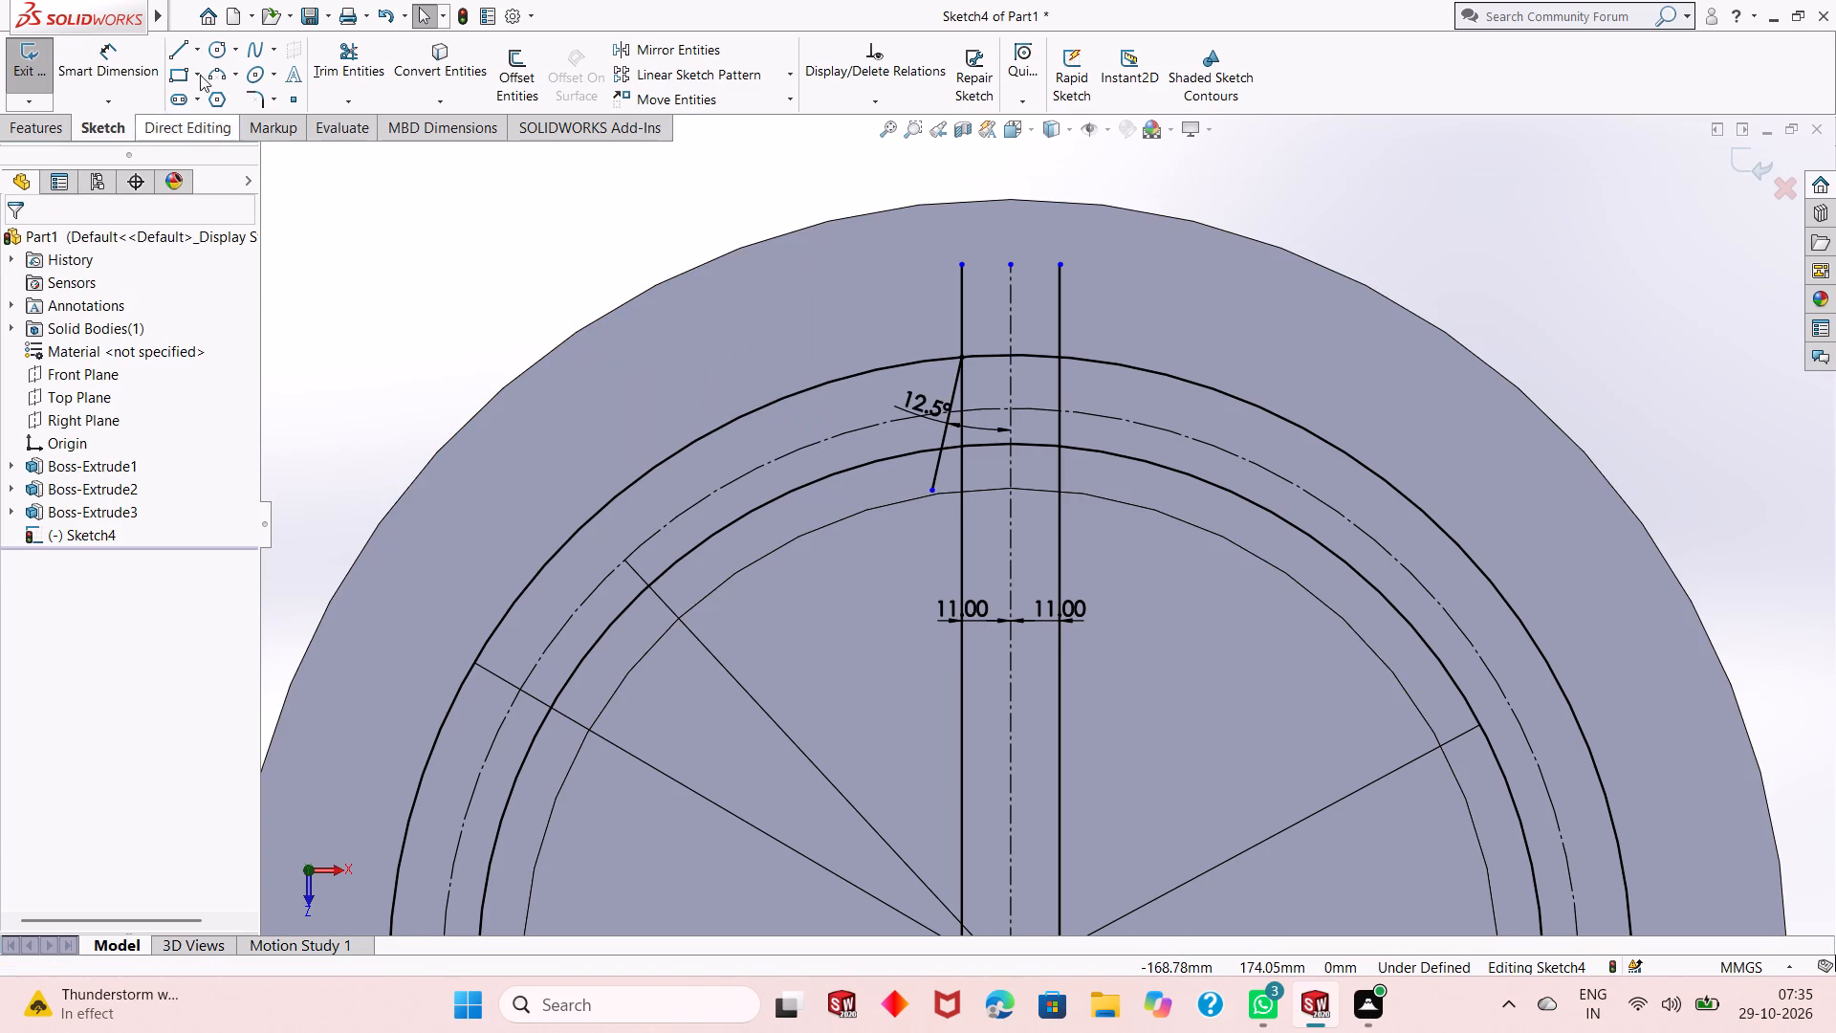
Sketch a line about 31 mm long from the right offset line's intersection with the 280 mm circle, slanting outward past the 240 mm circle.
click(171, 44)
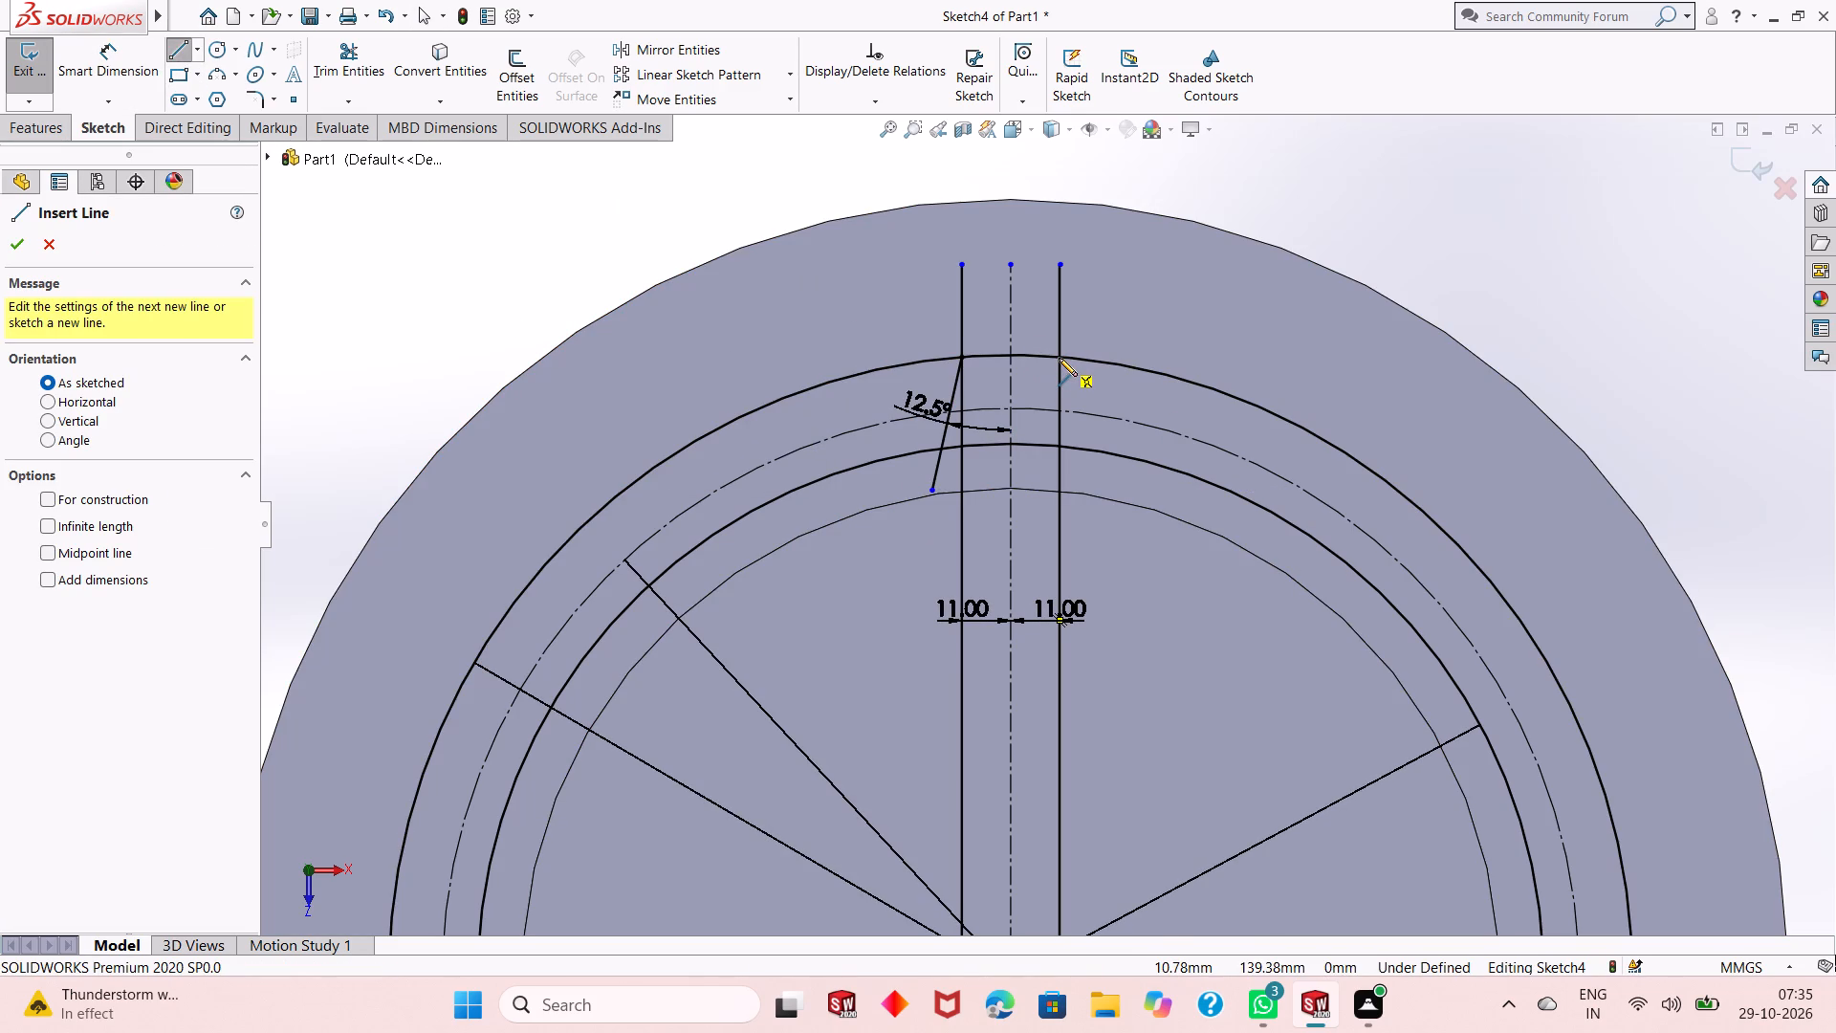
click(1060, 357)
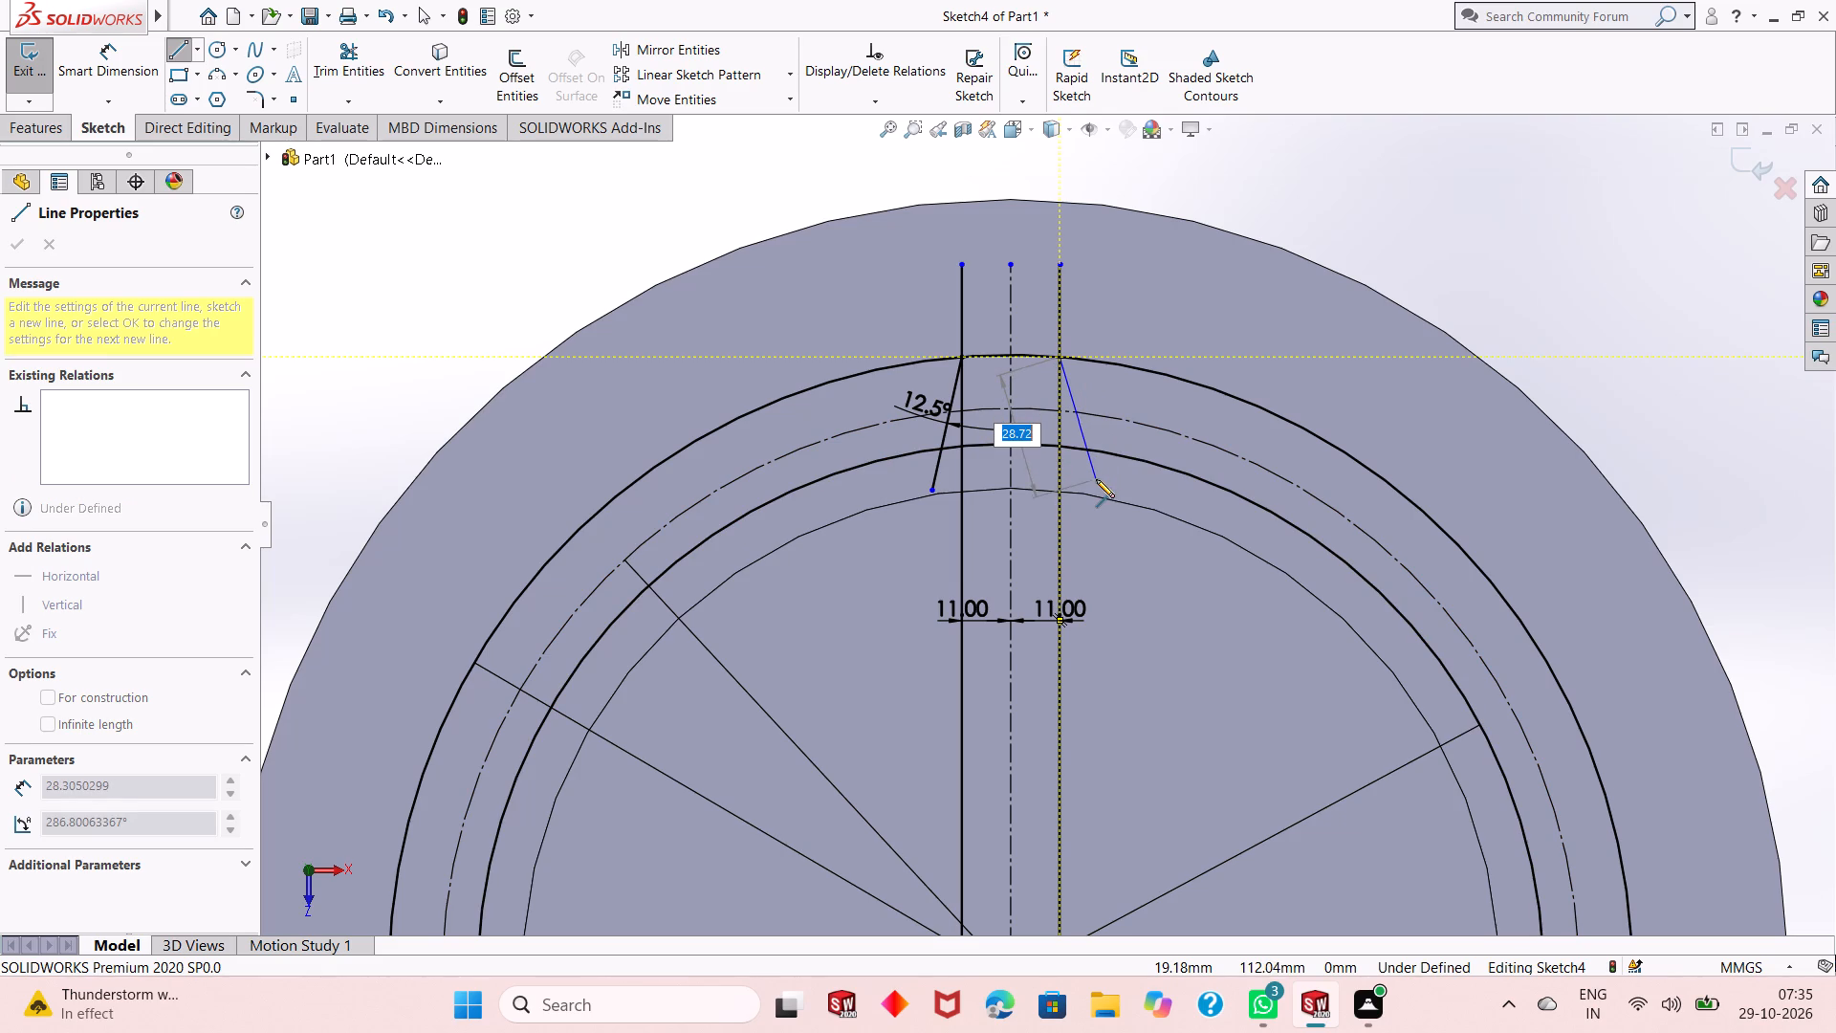
click(1096, 486)
right_click(1096, 488)
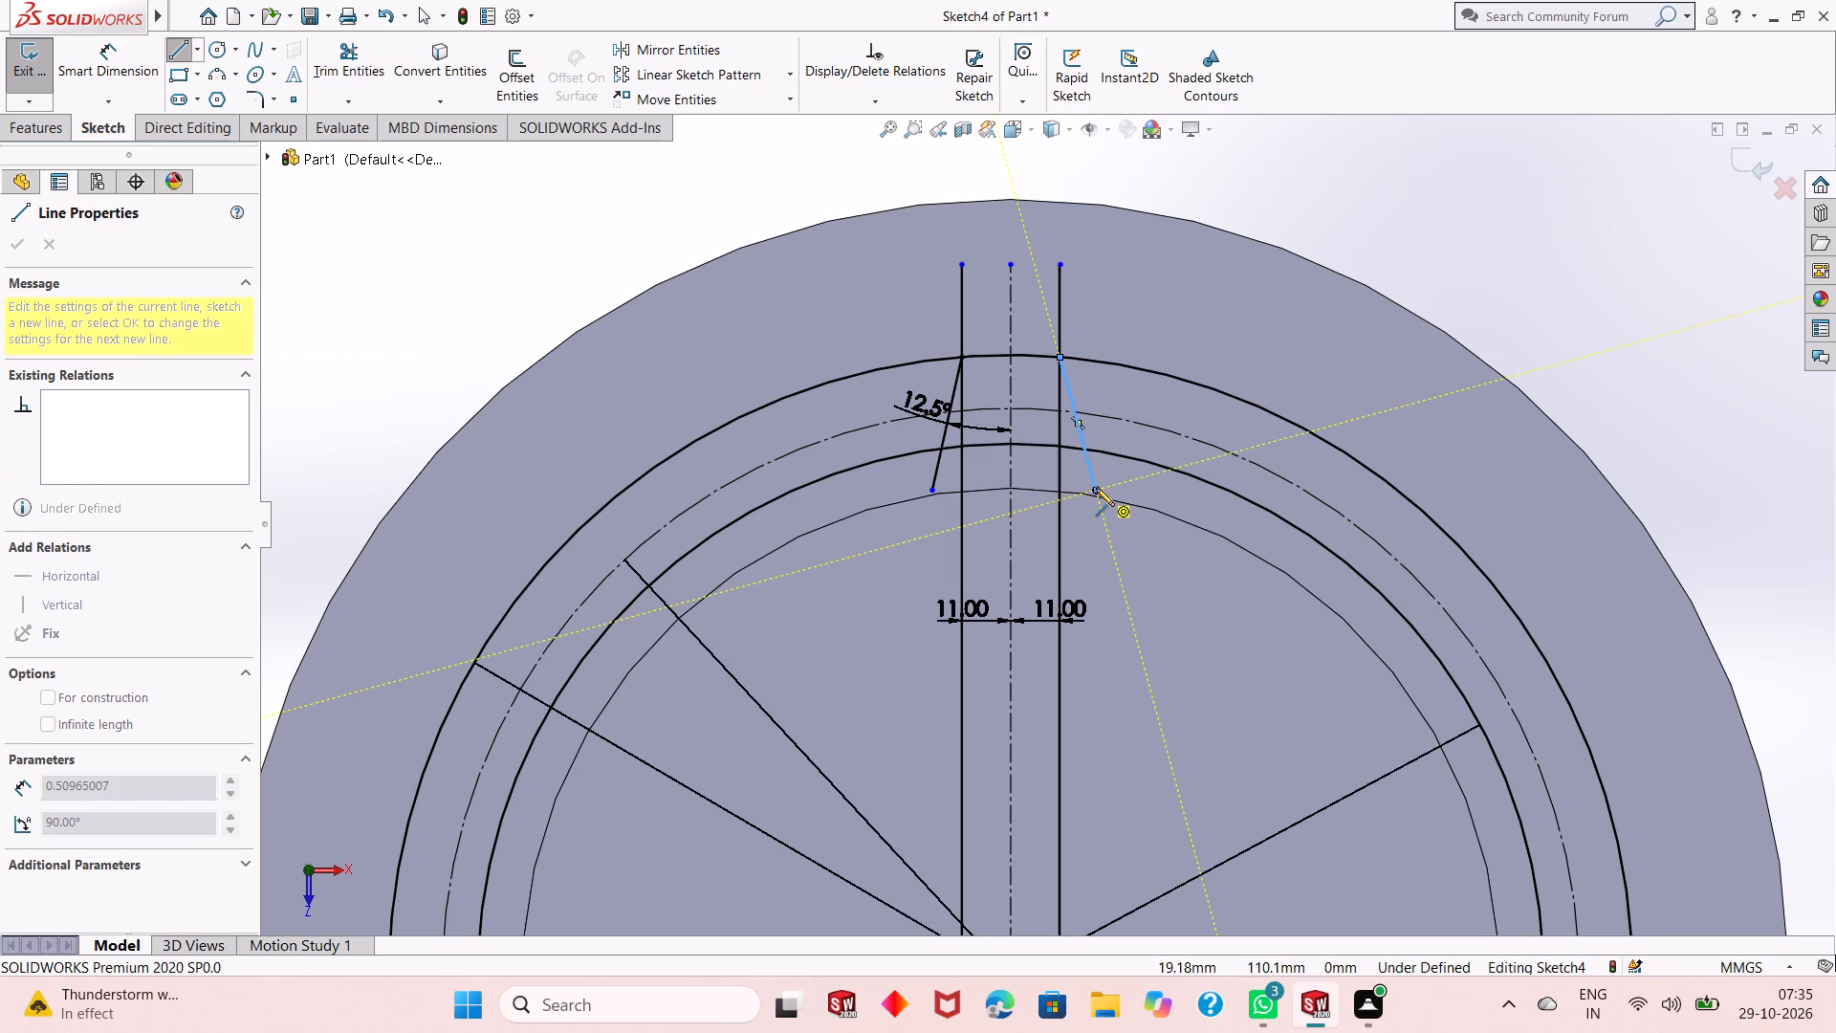
click(1126, 498)
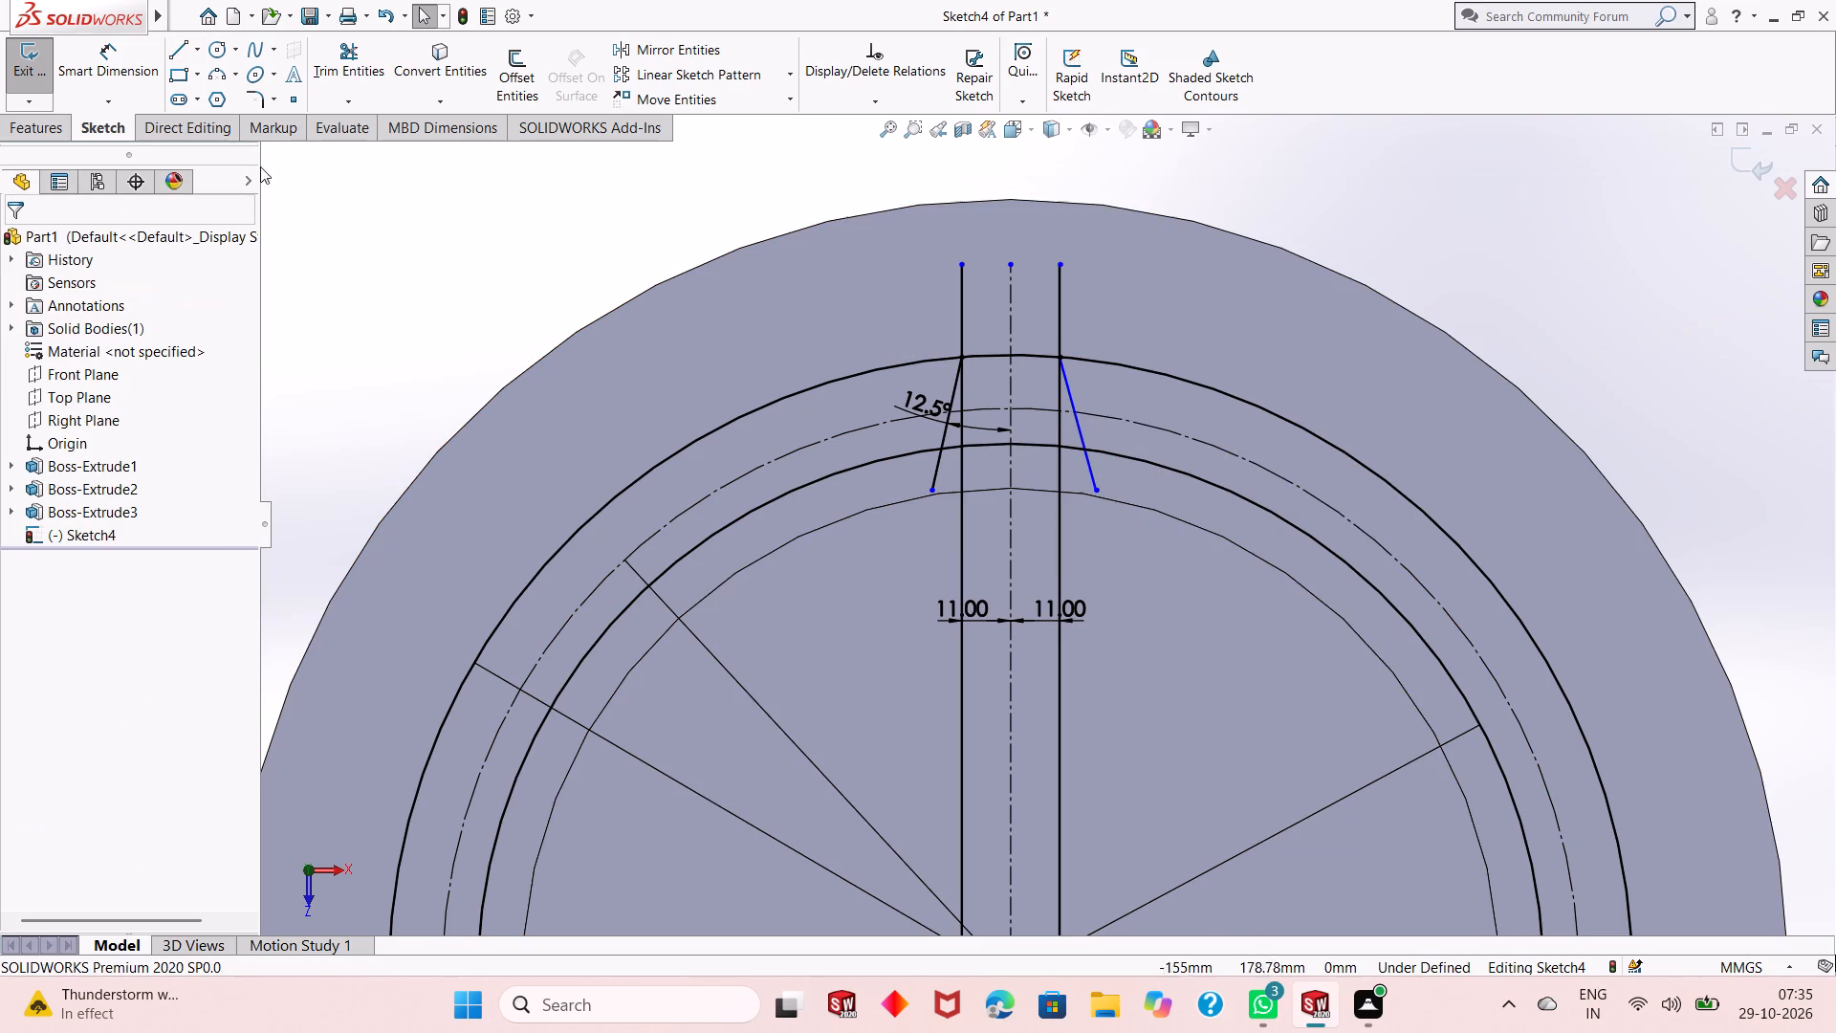
Dimension the angle between the right slanted line and the vertical centerline as 12.5 degrees.
click(111, 77)
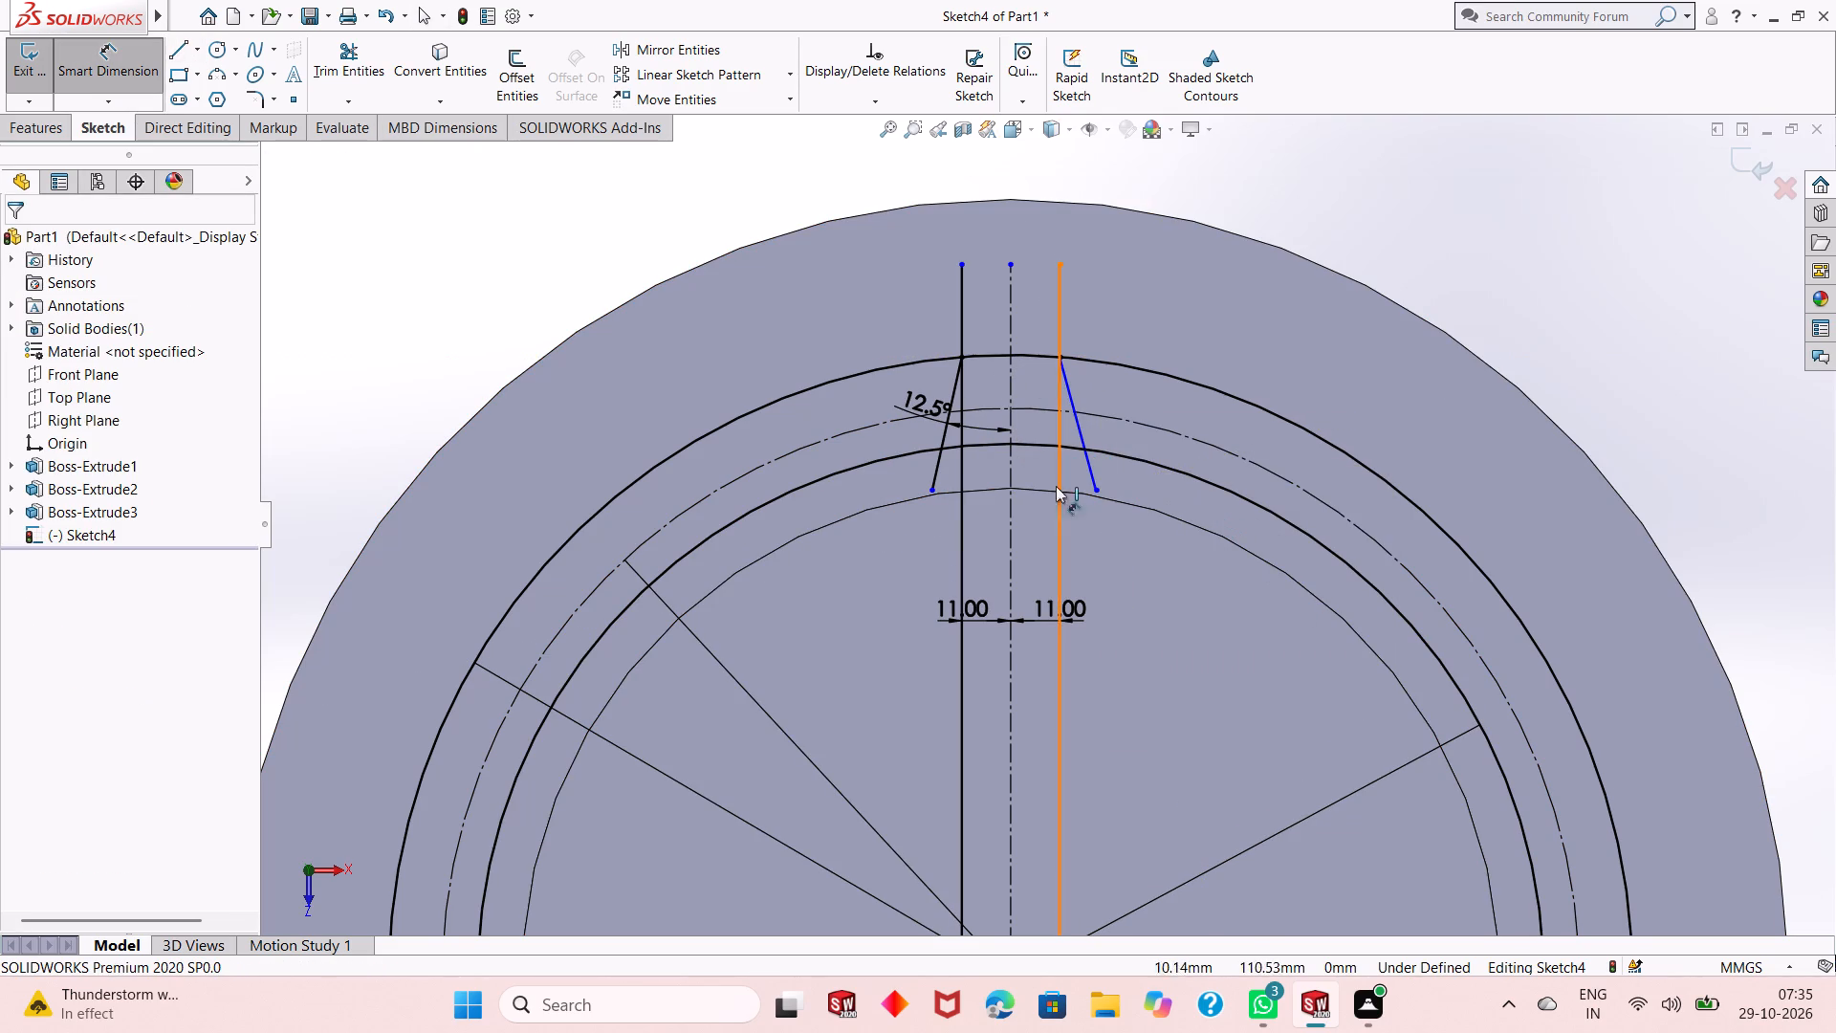
click(1090, 464)
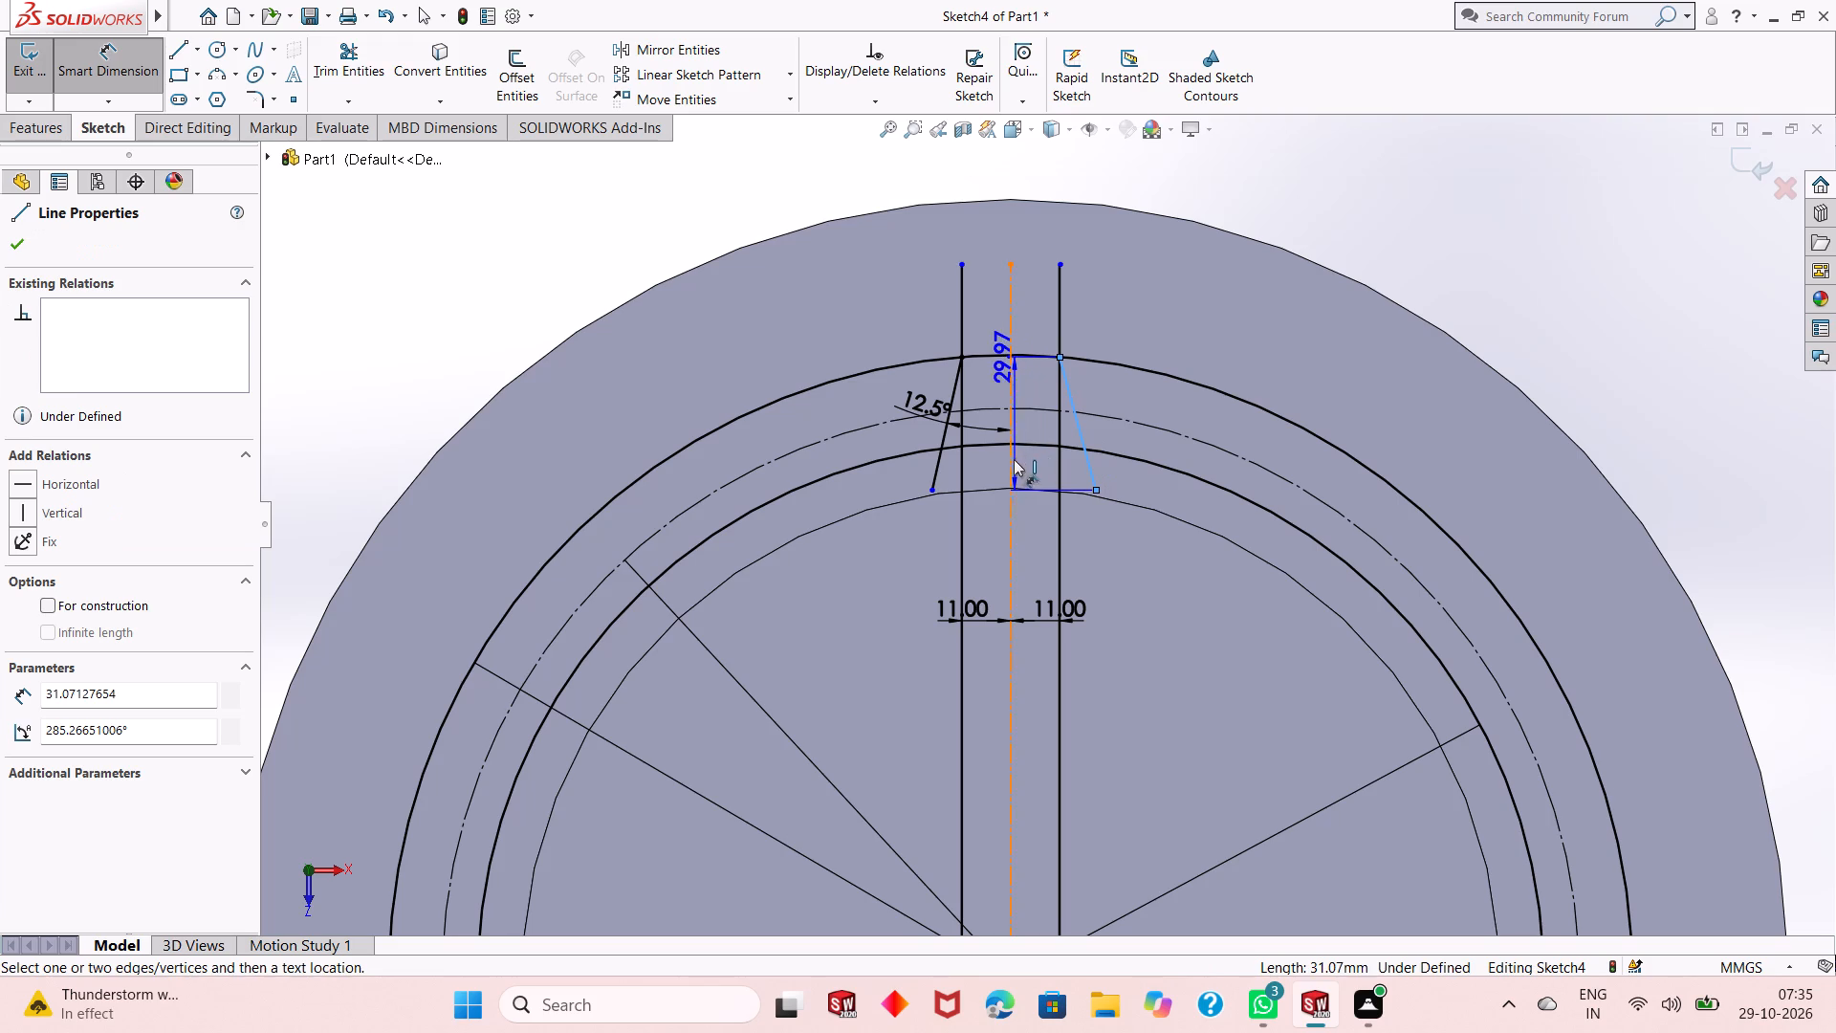
click(1009, 463)
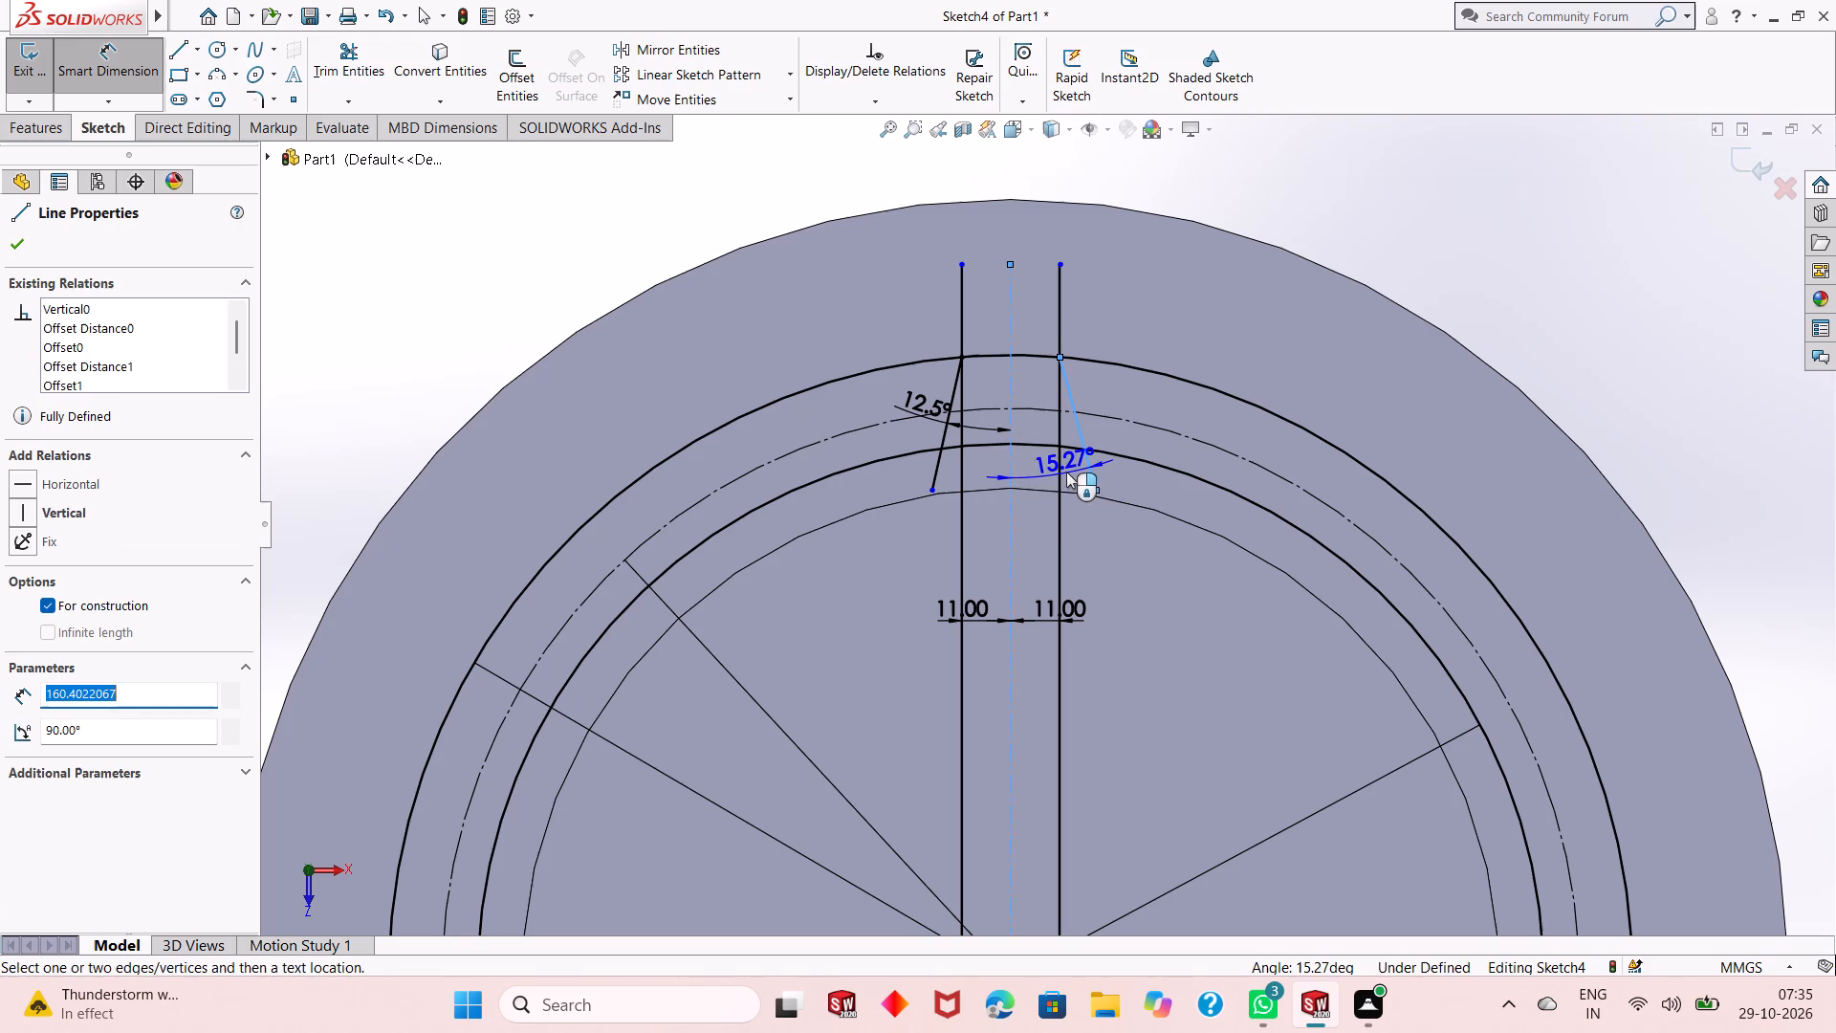
click(1066, 472)
text(12.5)
key(Return)
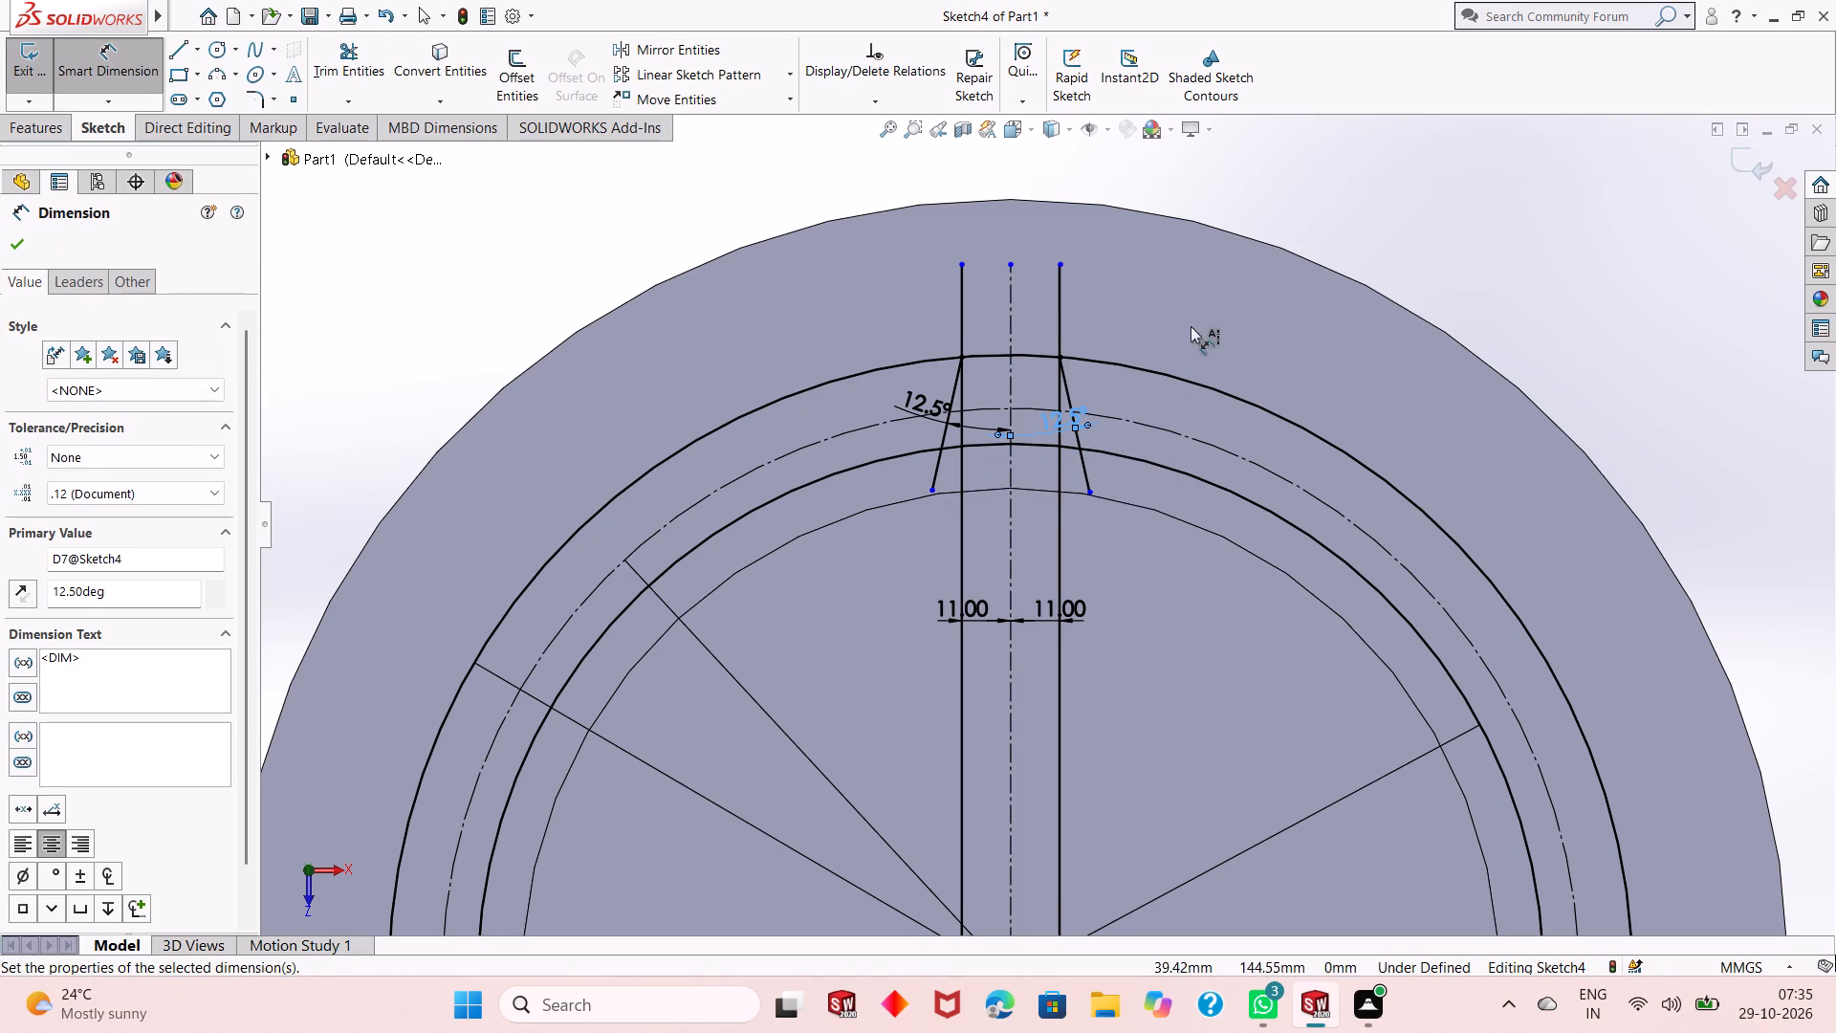
right_click(1290, 144)
click(1388, 198)
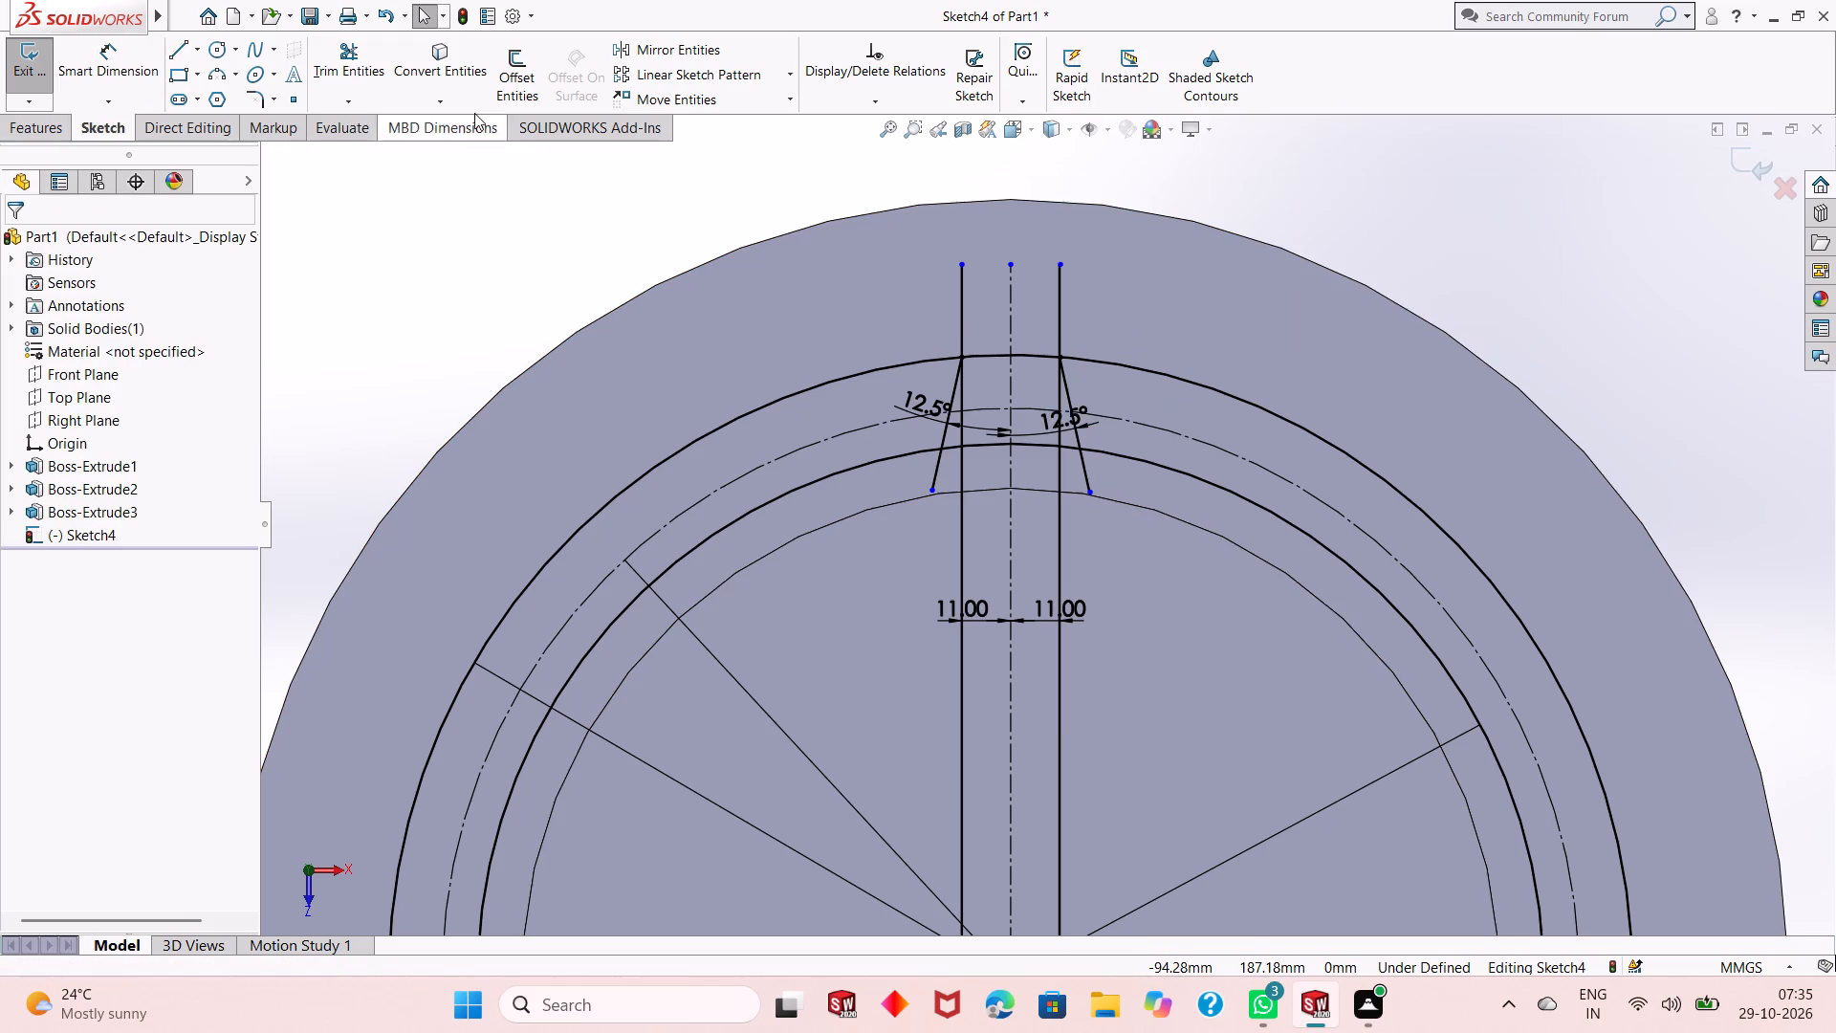
Check the included angle between the two slanted flank lines with a trial dimension, without placing it.
click(120, 74)
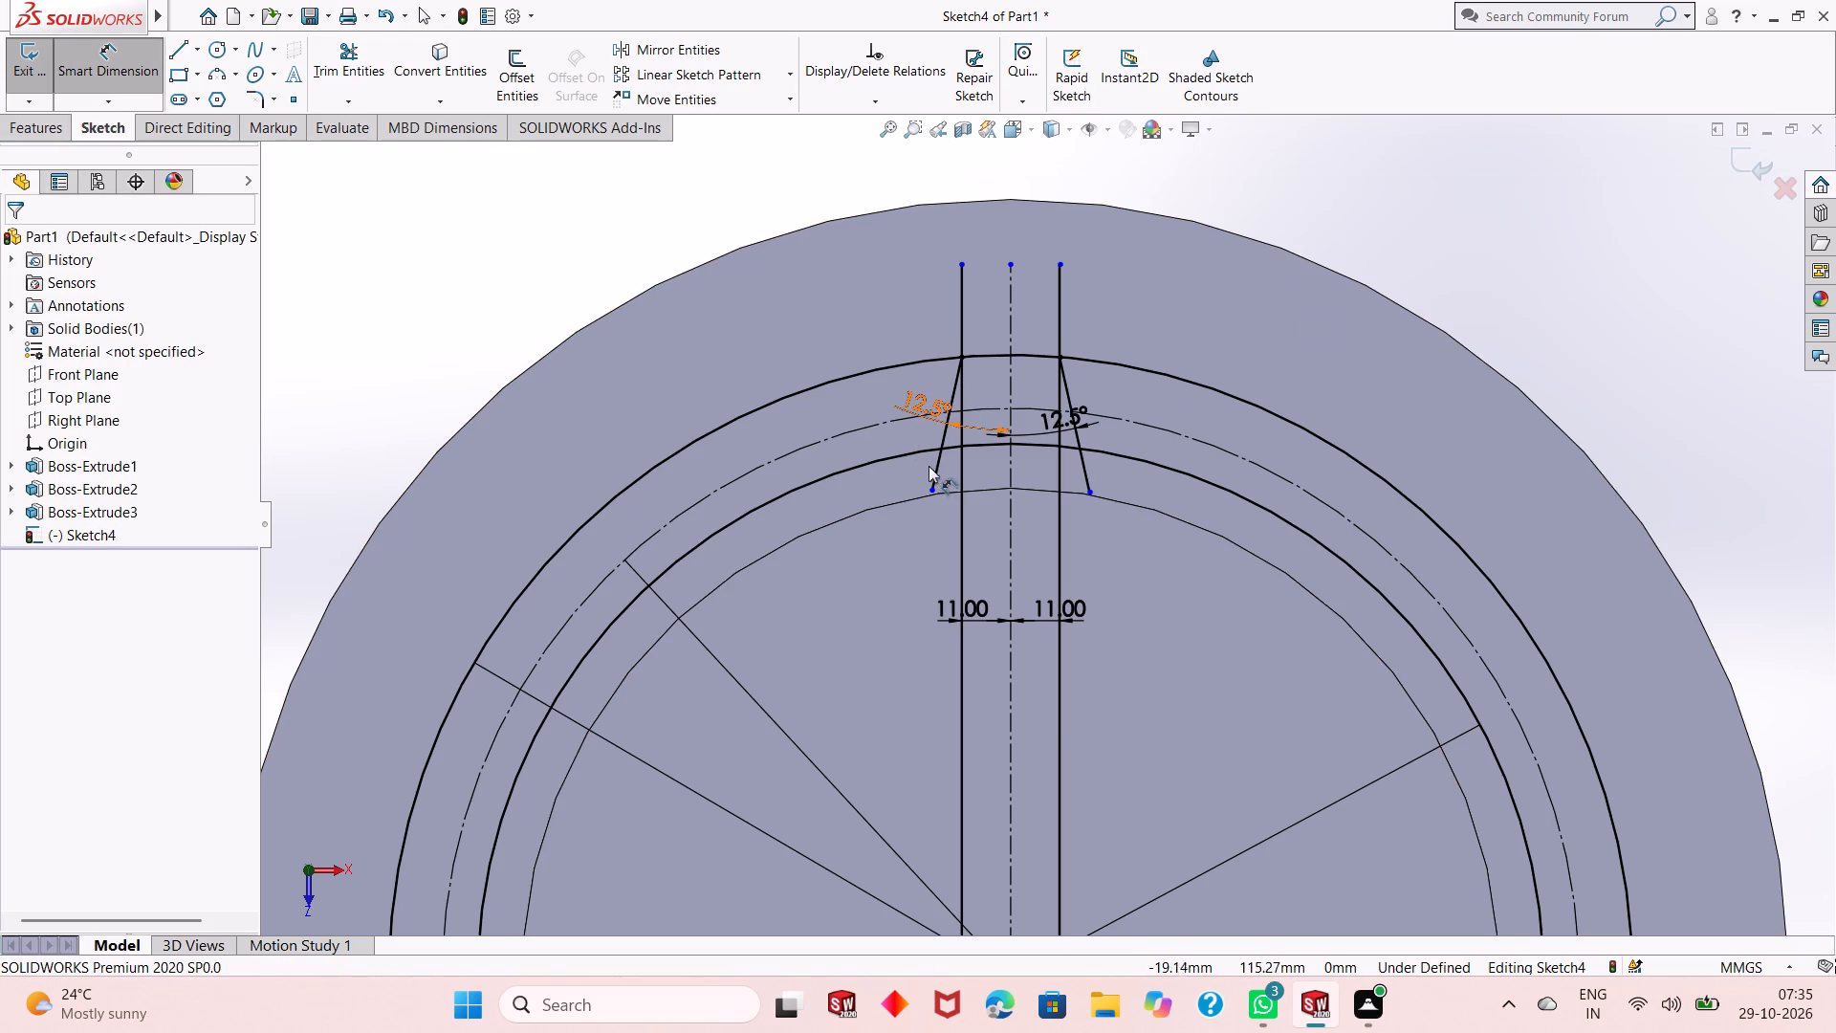
click(934, 469)
click(1082, 475)
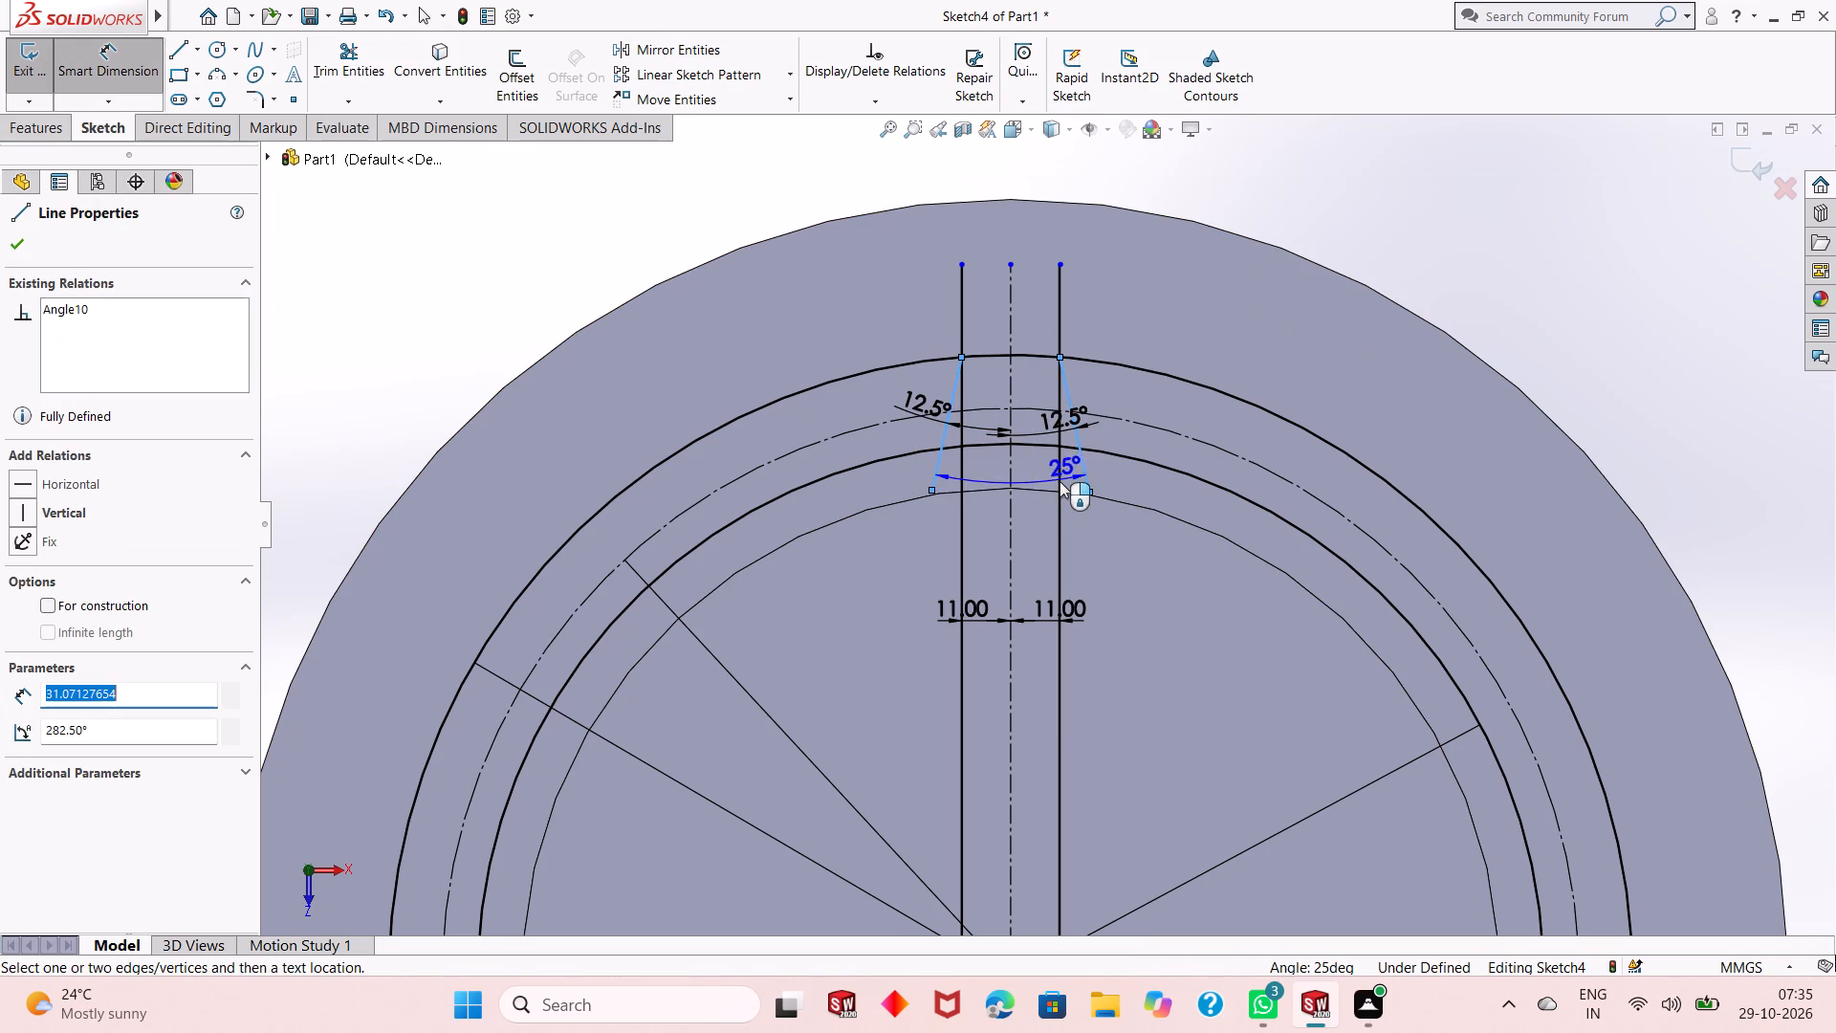
key(Escape)
key(Escape)
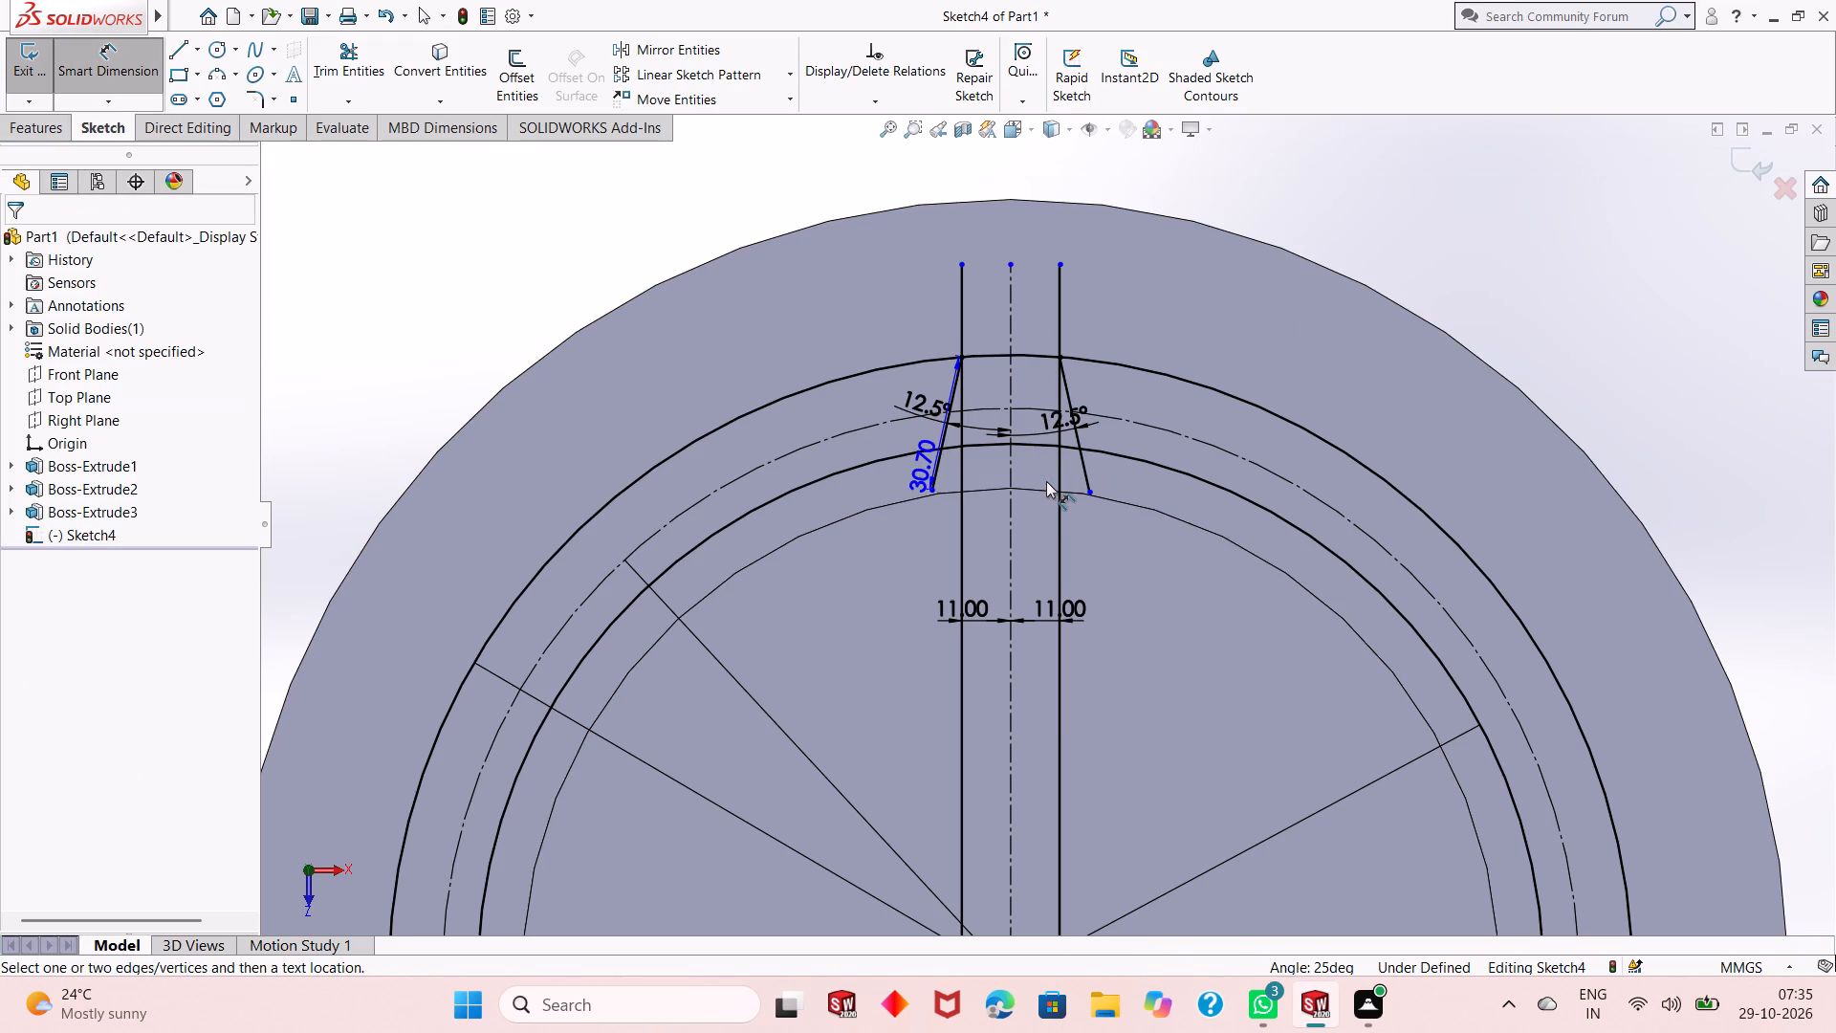
key(Escape)
key(Escape)
key(Escape)
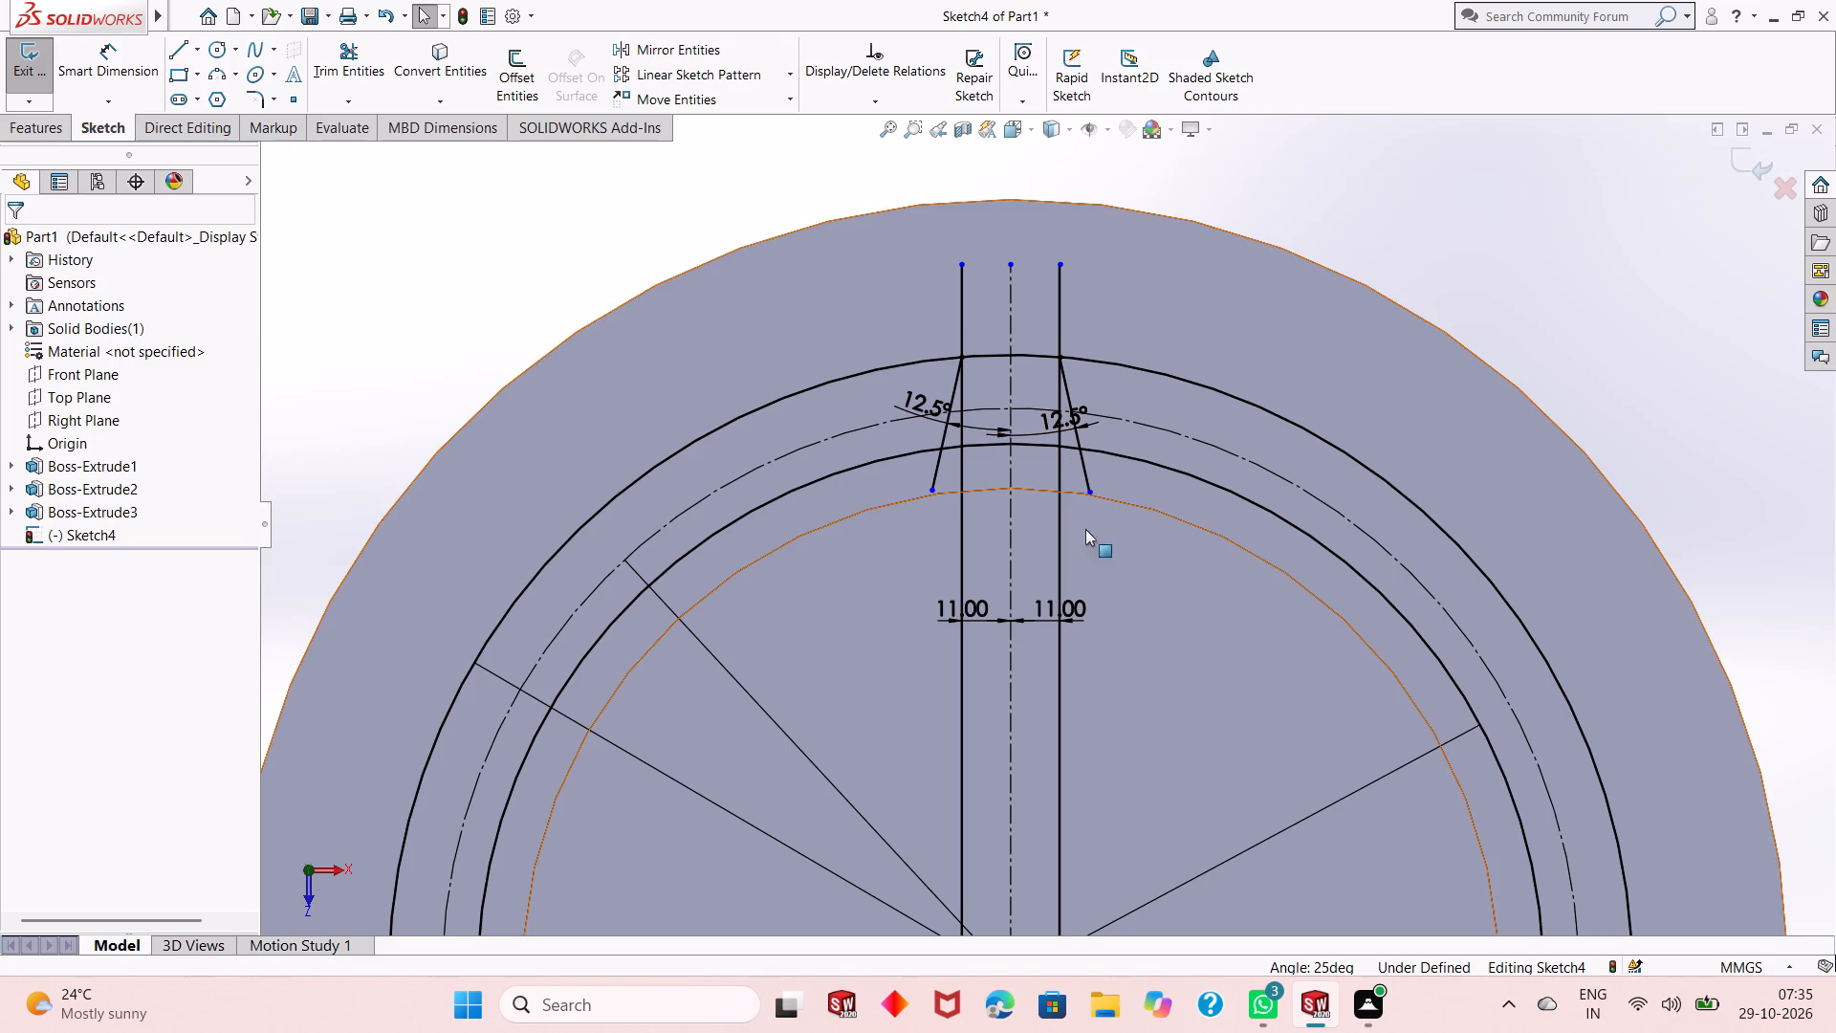
Set the angle dimensions of both slanted flank lines from the vertical centerline to 7.5 degrees.
double_click(1060, 419)
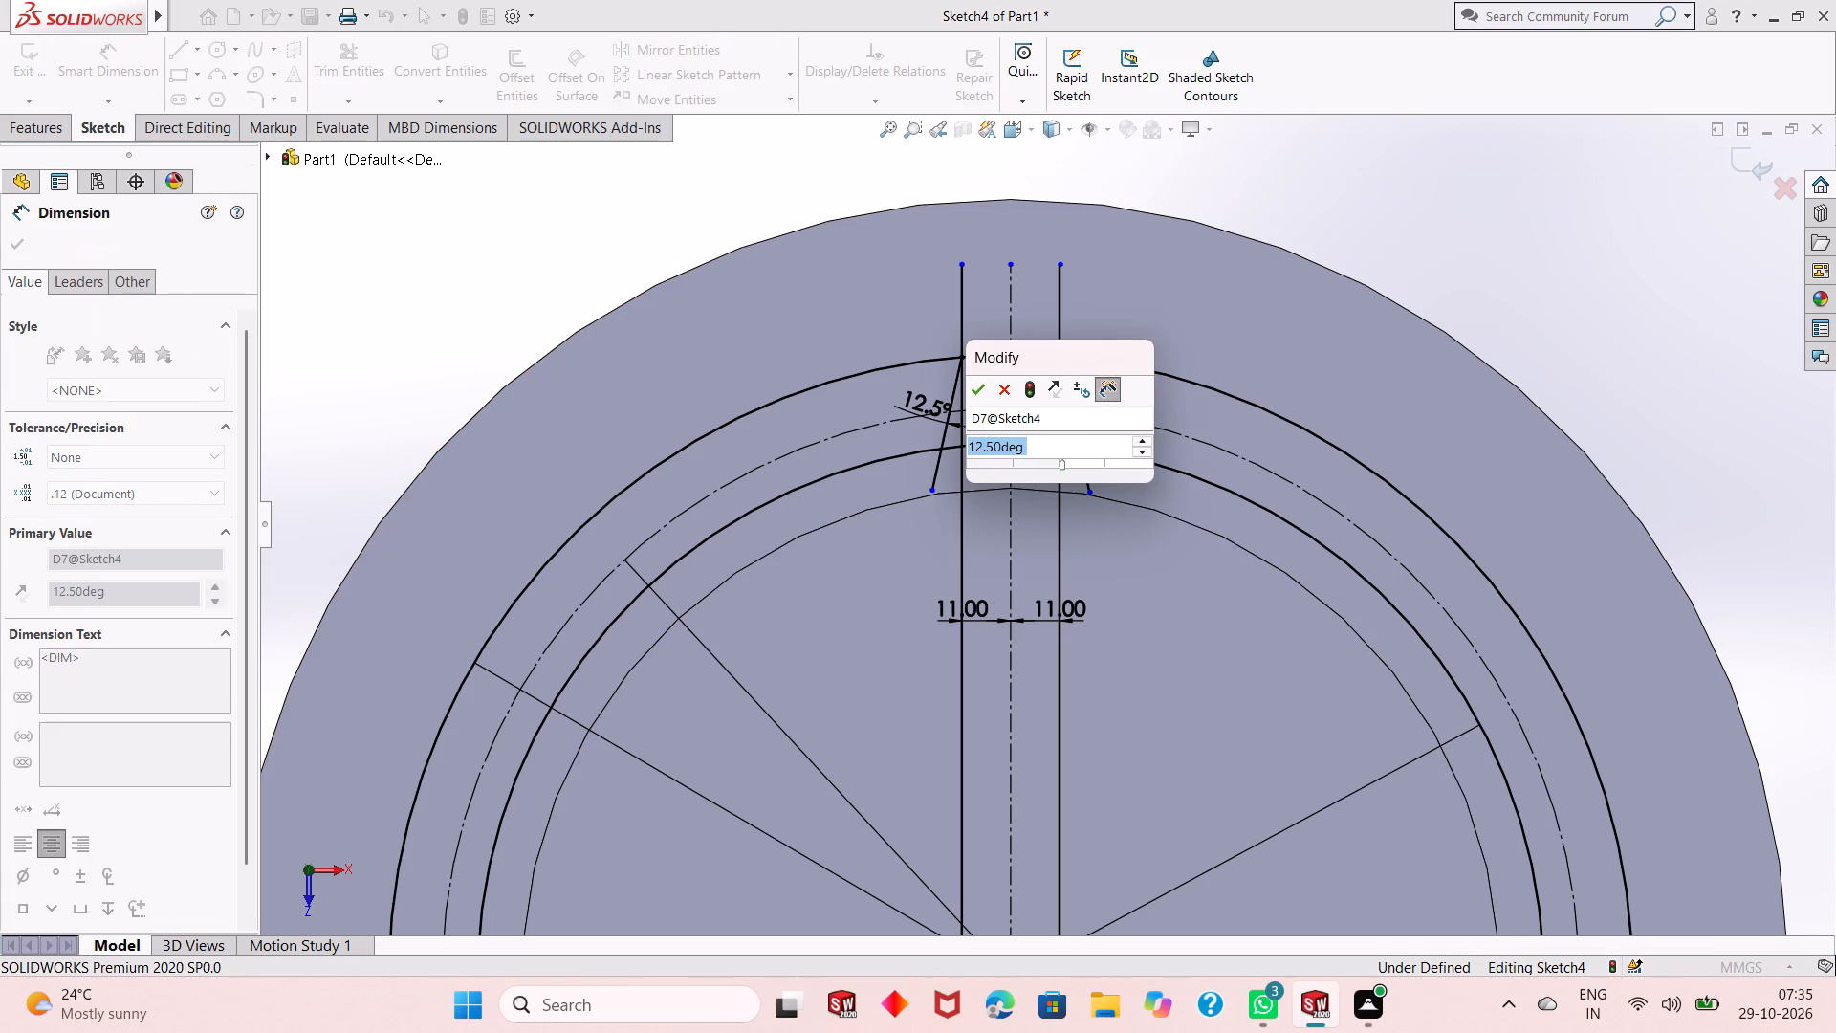
text(7.)
key(5)
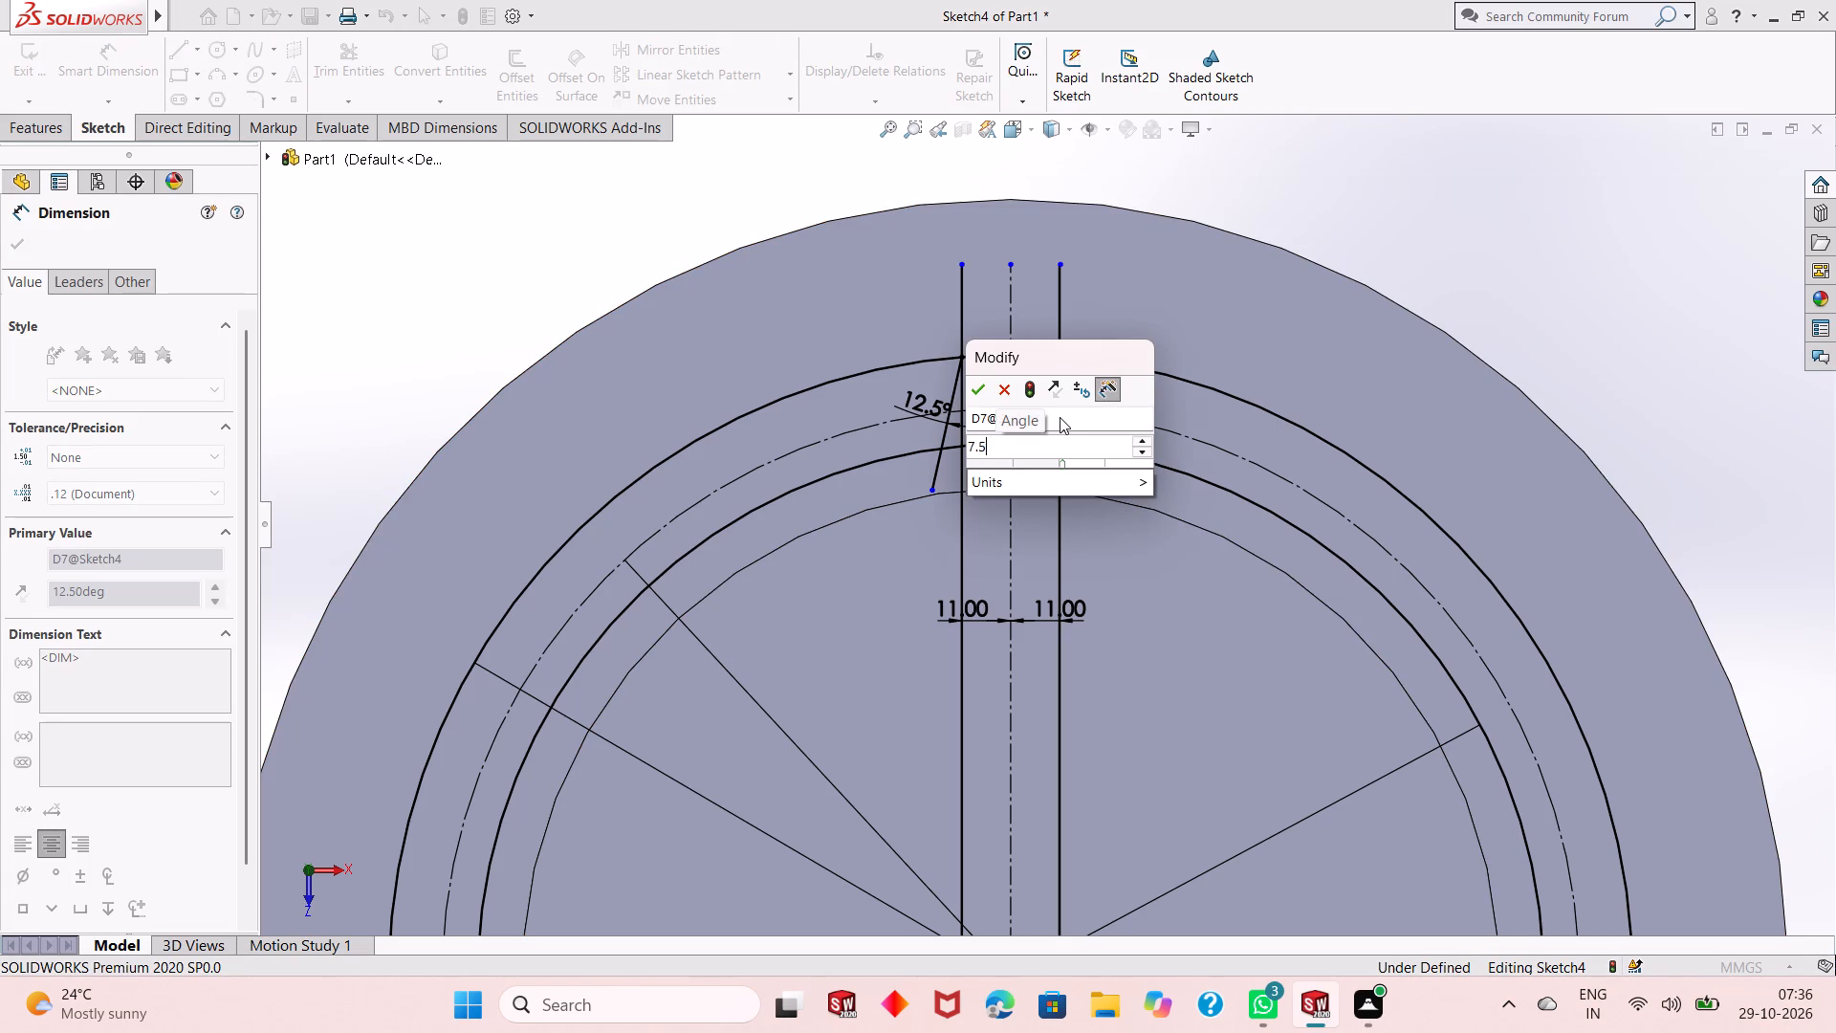
key(Return)
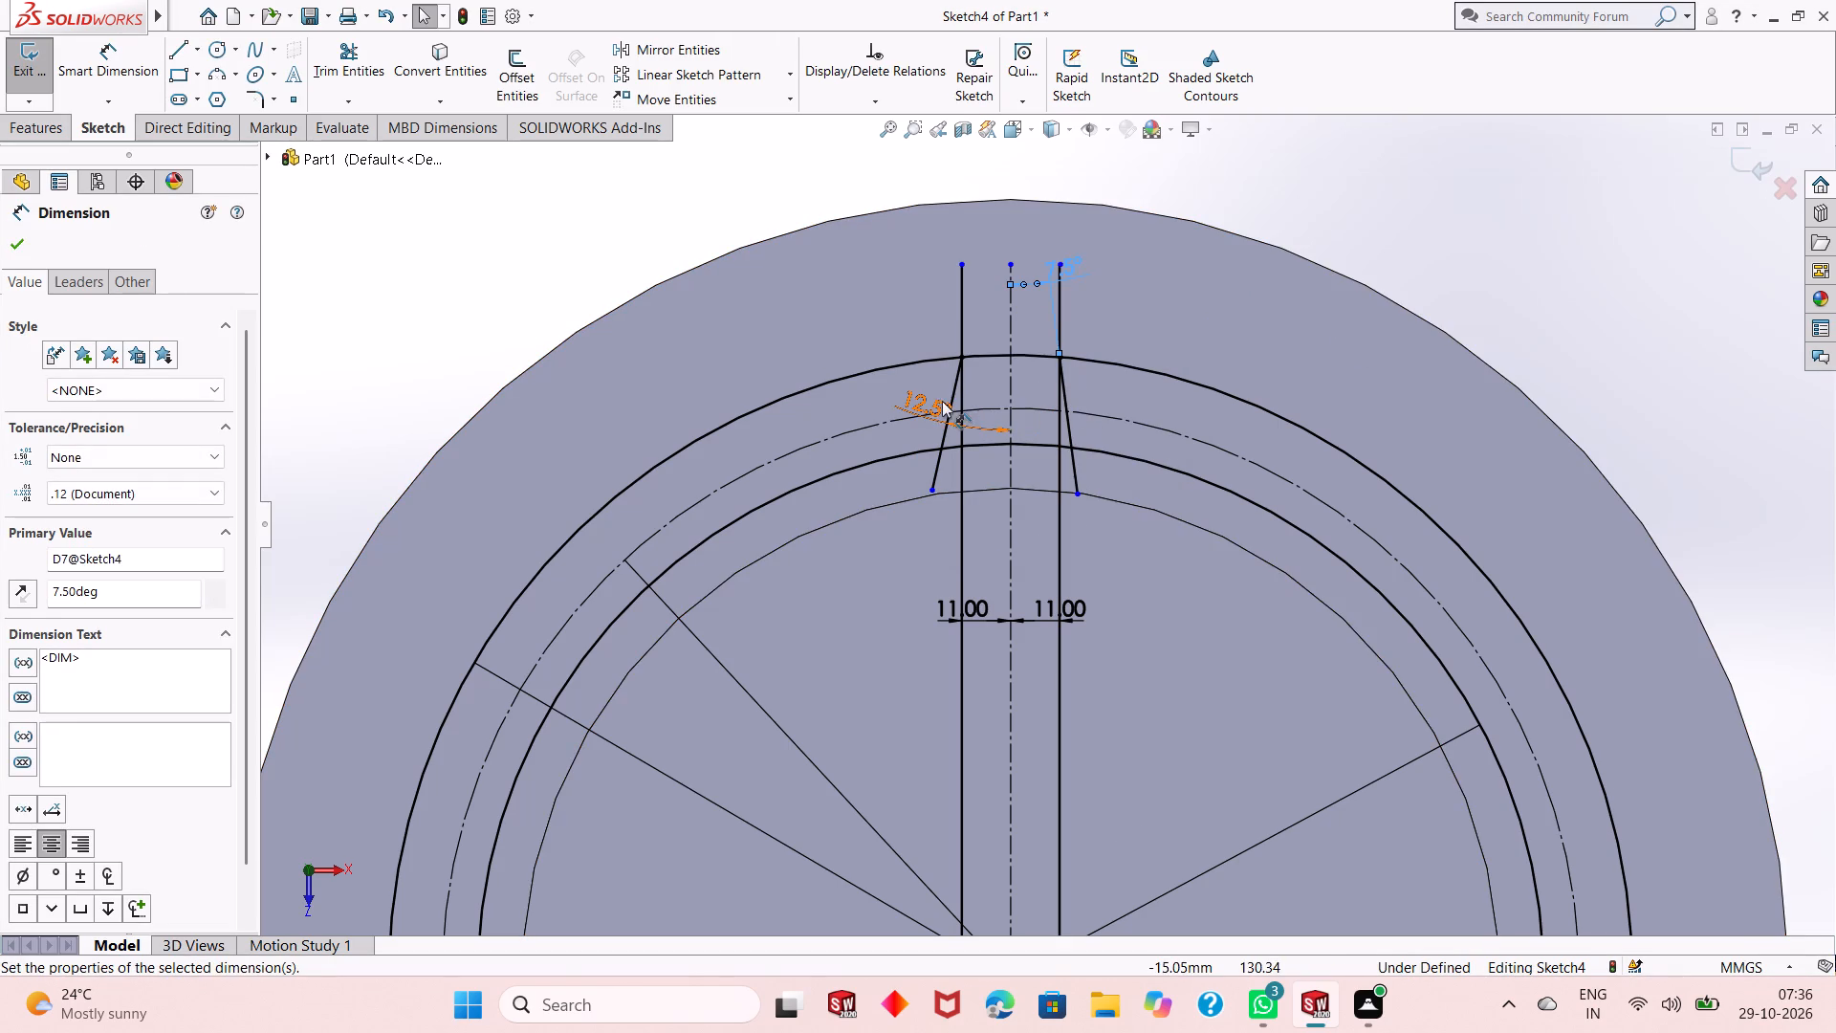
double_click(942, 401)
text(7.5)
key(Return)
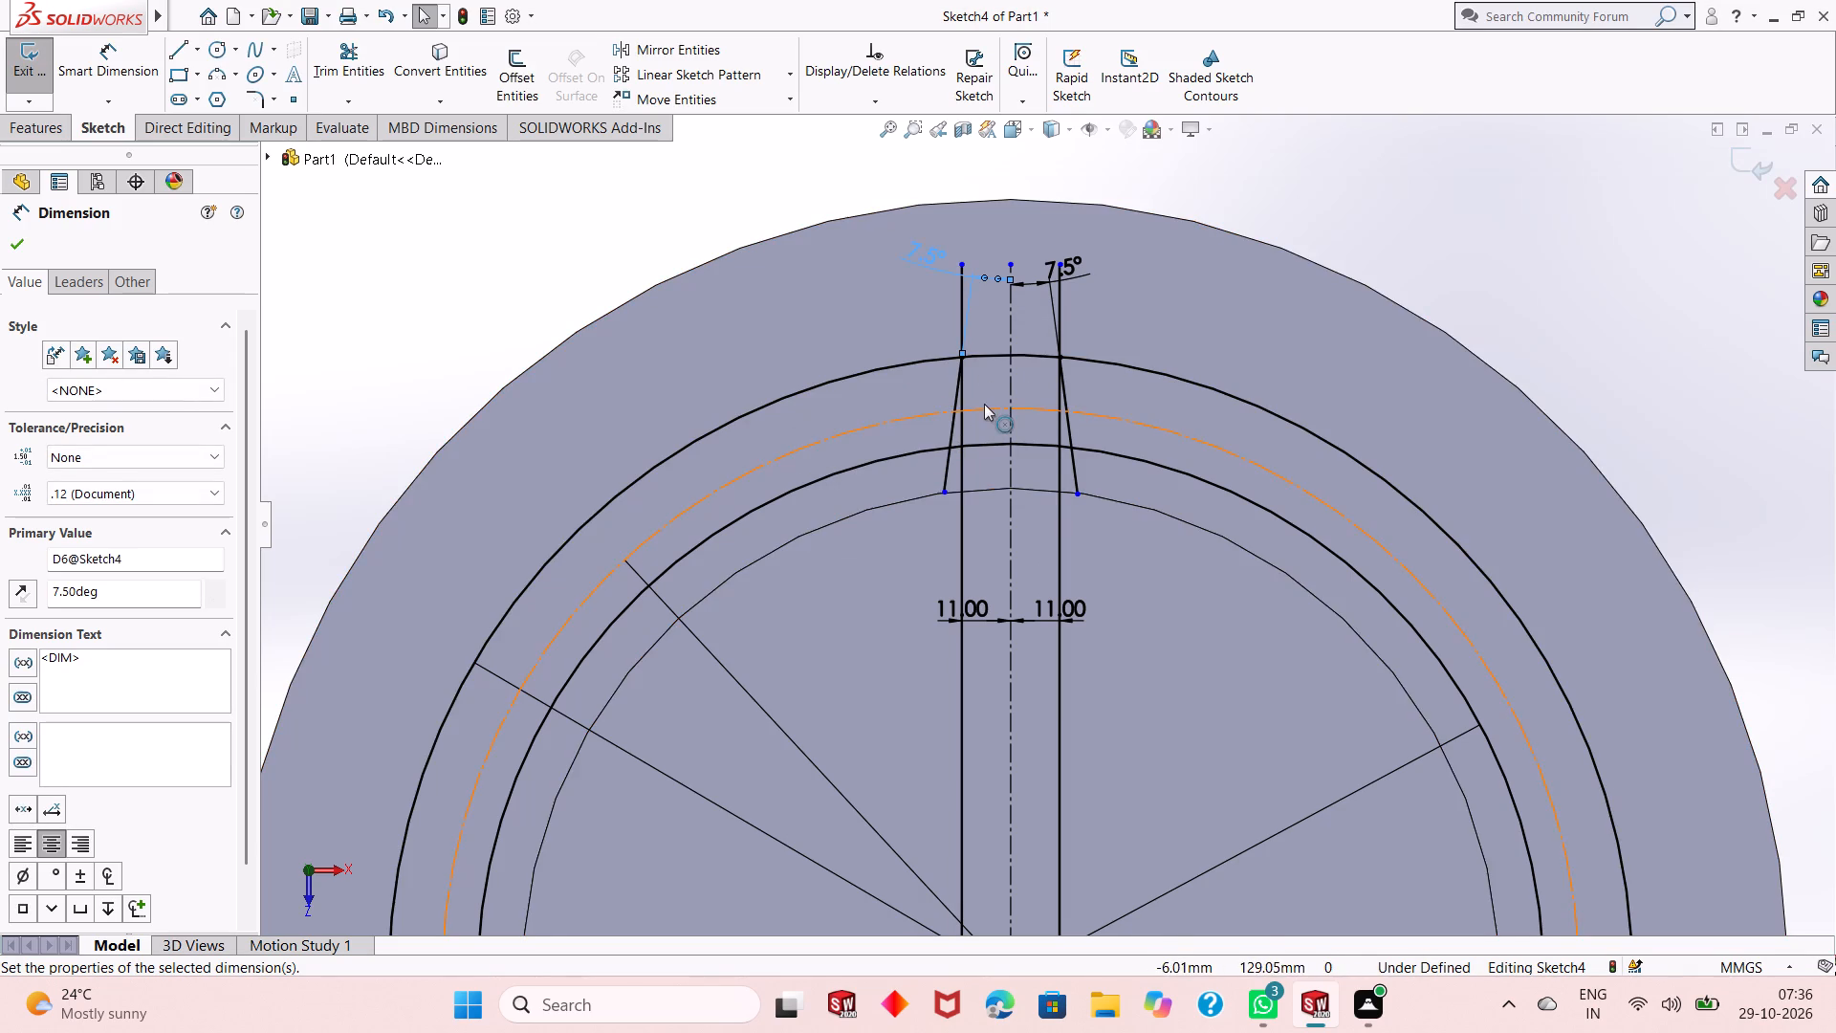
scroll(995, 395, down, 3)
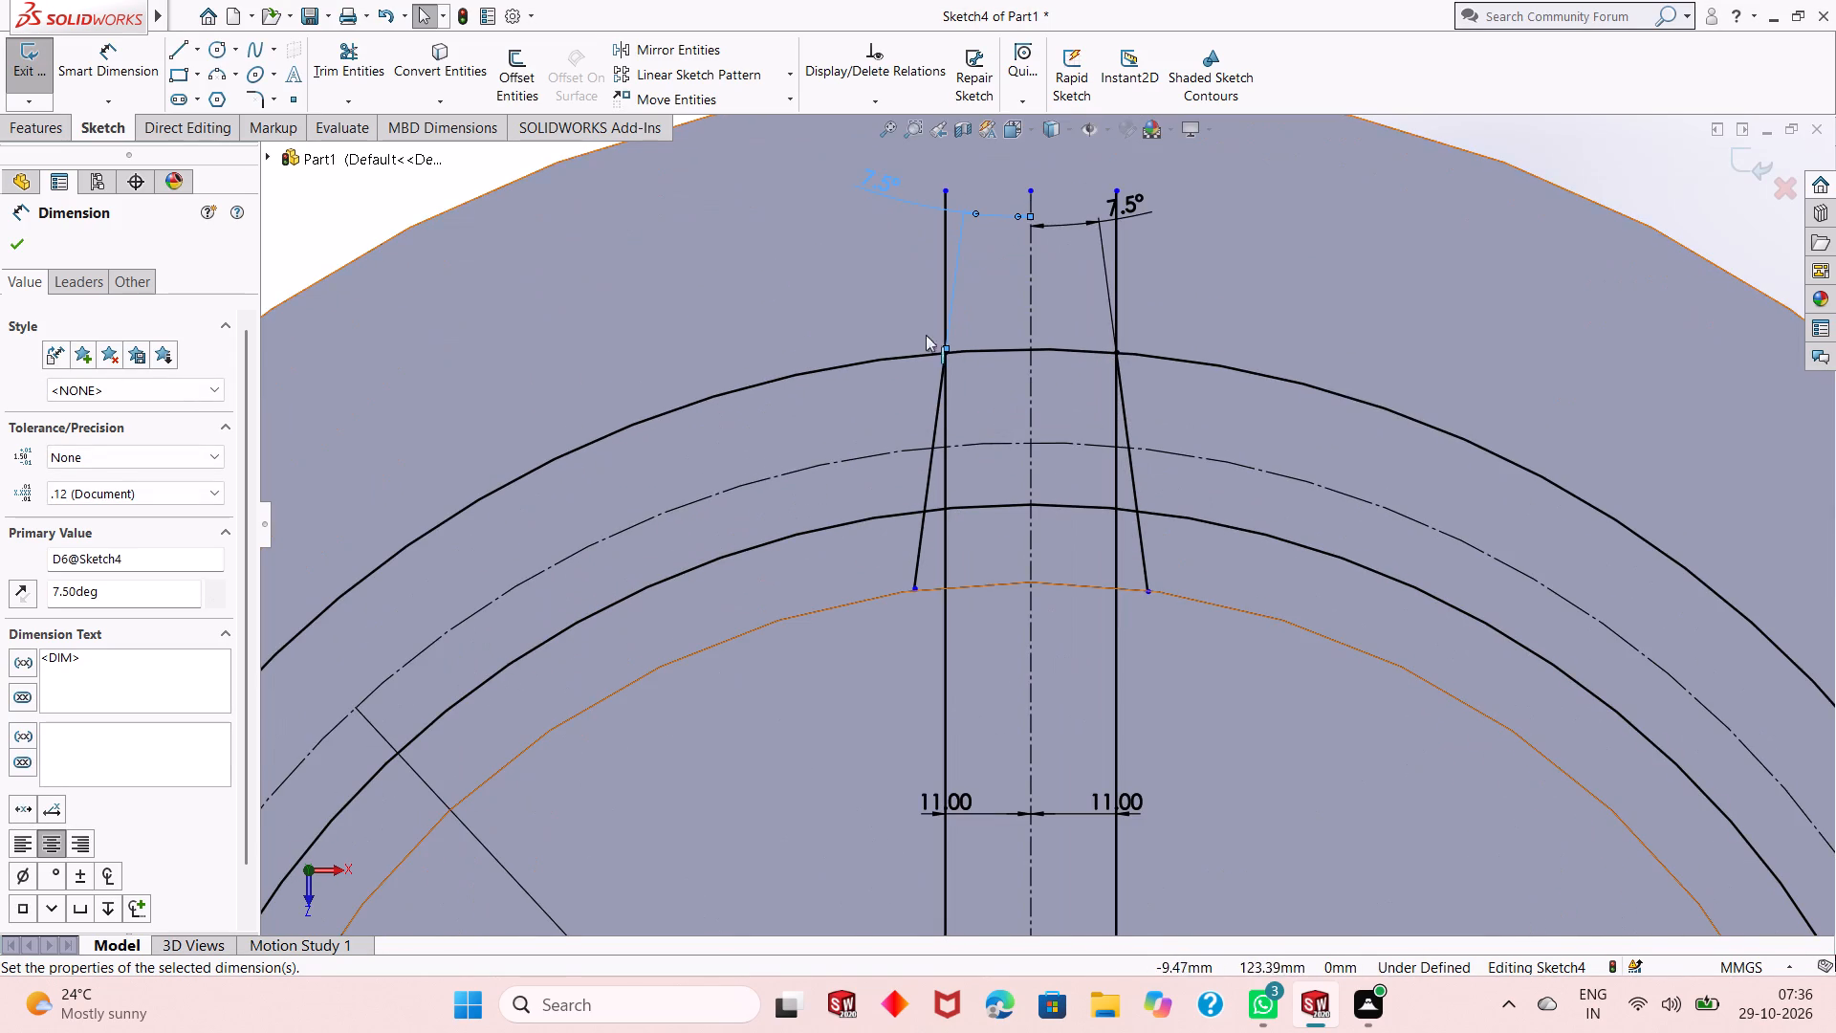
click(19, 240)
Recheck the included angle between the two slanted flank lines with a trial dimension, without placing it.
click(62, 59)
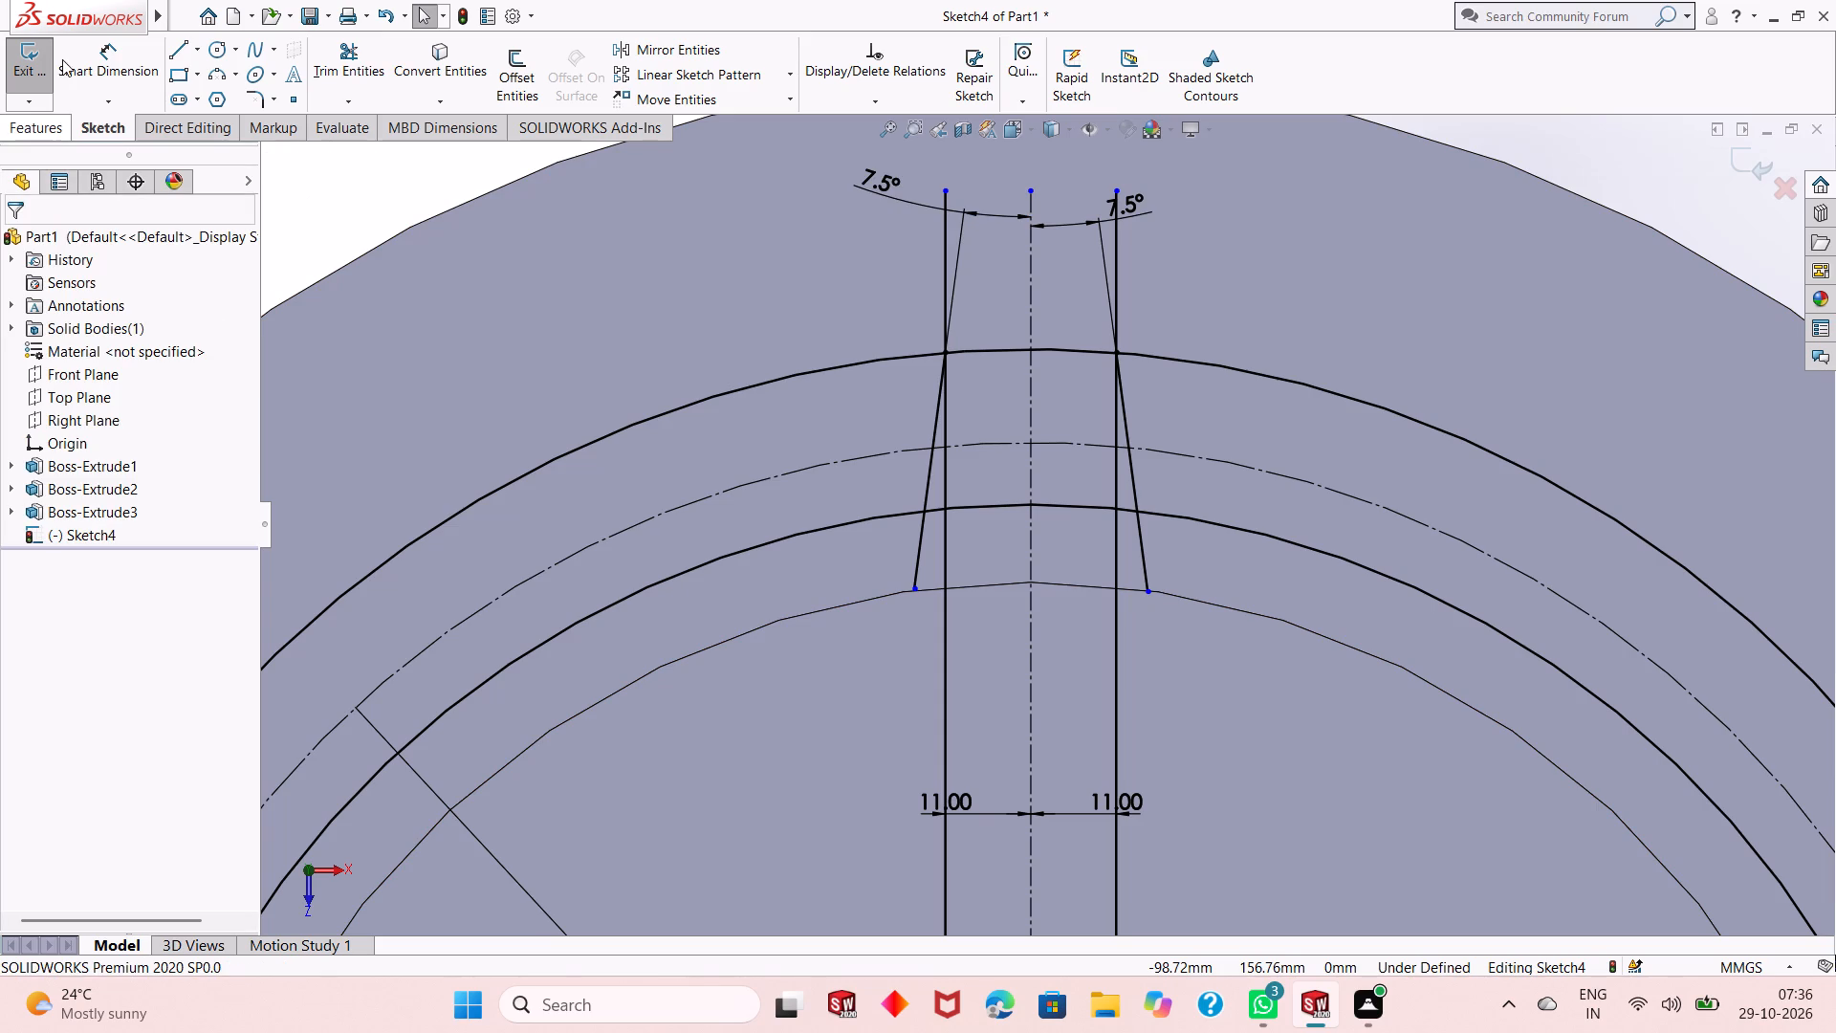
click(919, 529)
click(1148, 554)
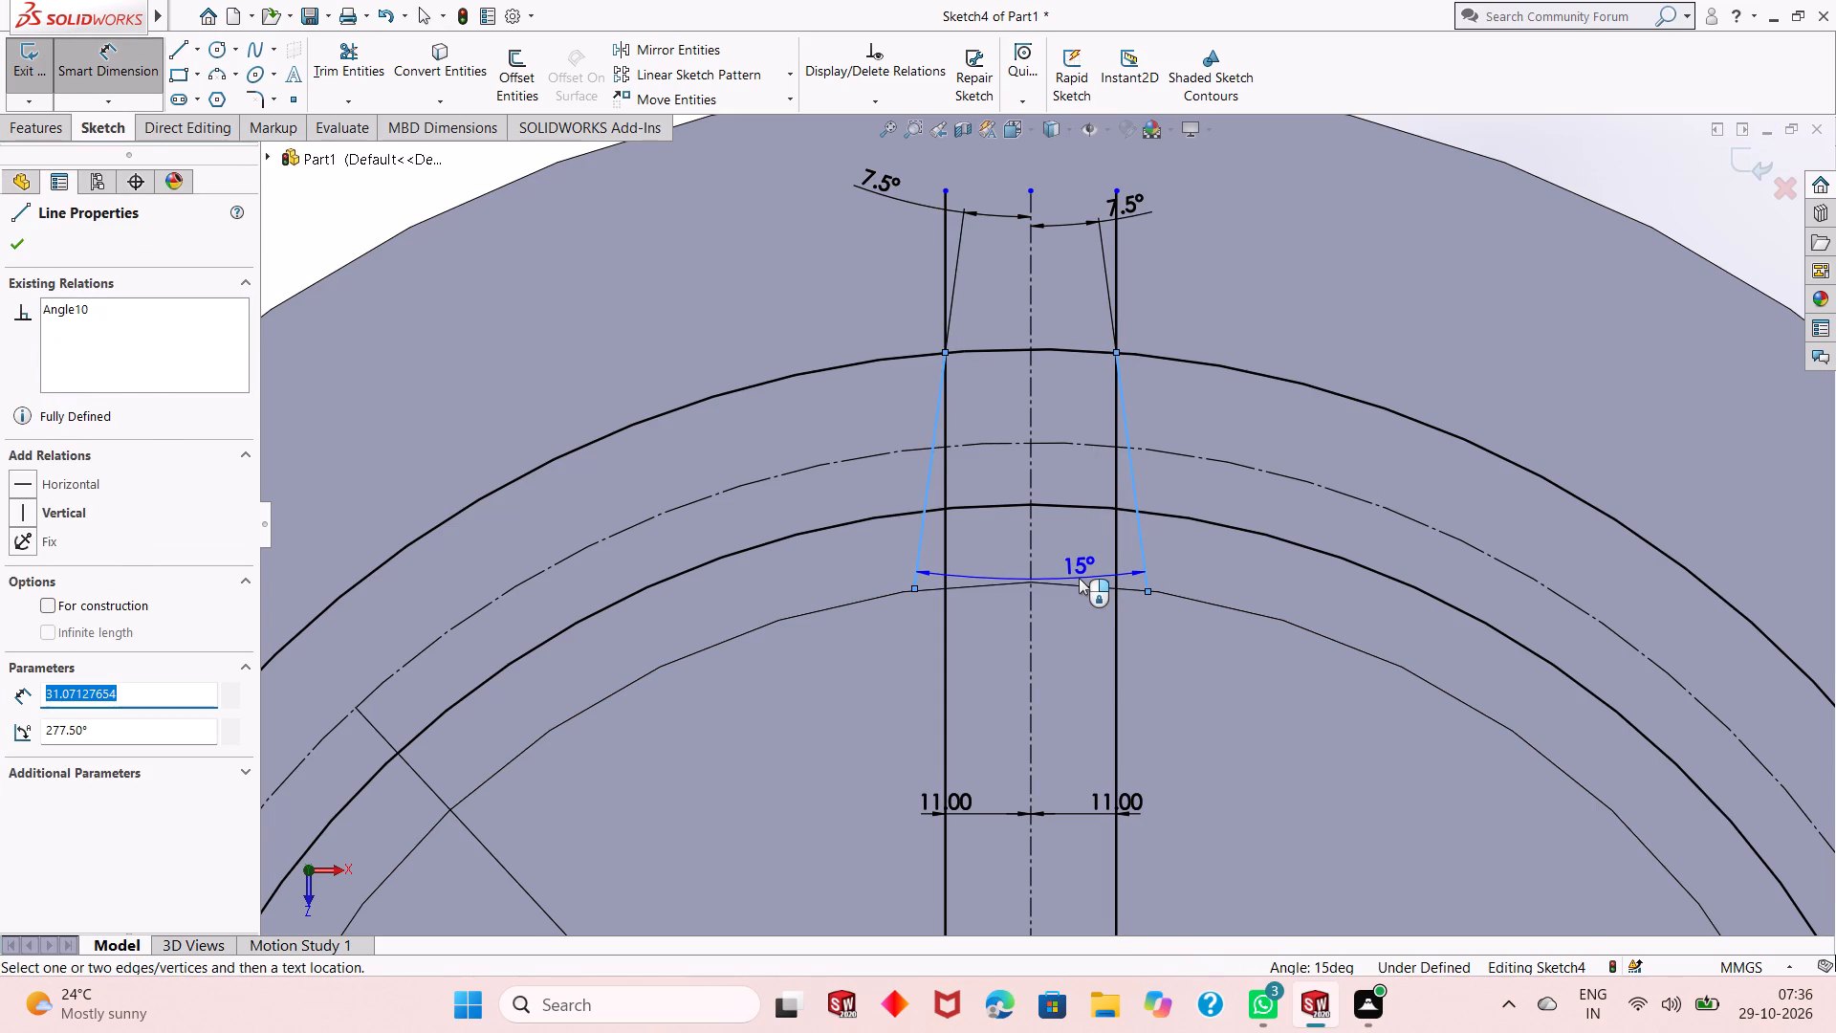
key(Escape)
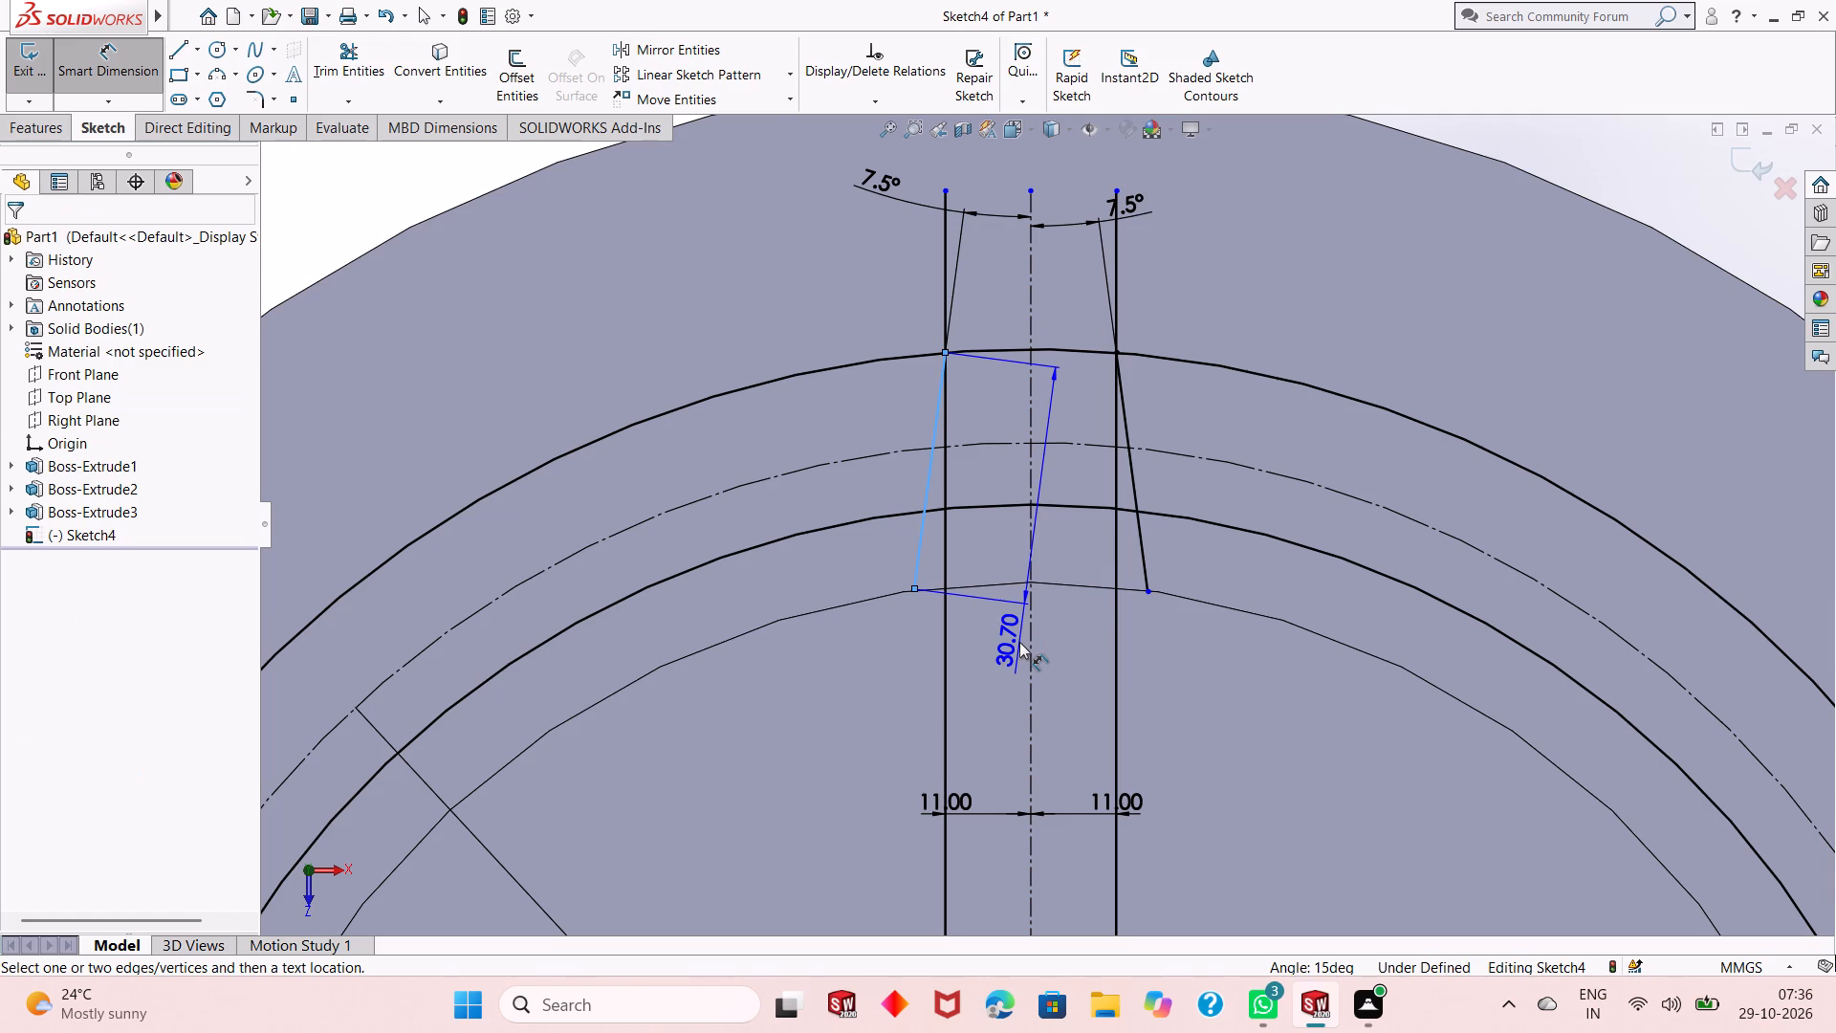
key(Escape)
key(Escape)
key(Escape)
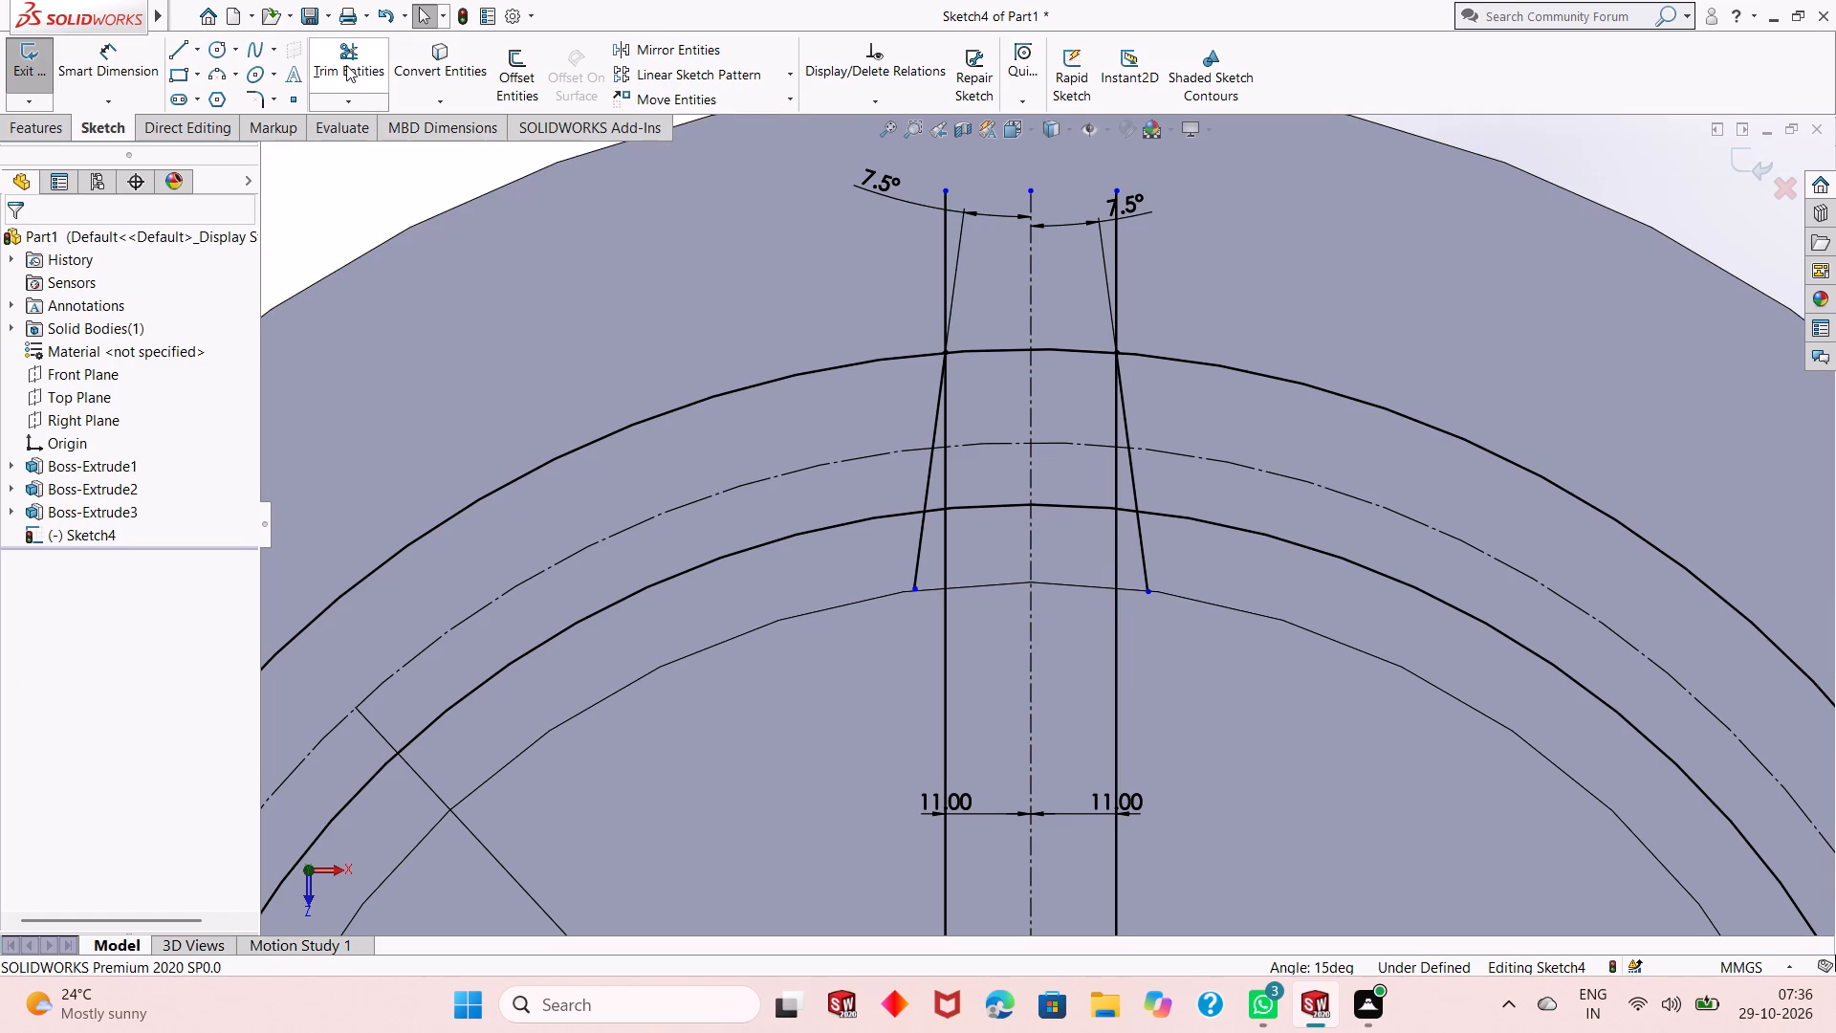
Trim the ends of both slanted flank lines that extend inside the 240 mm circle.
click(346, 65)
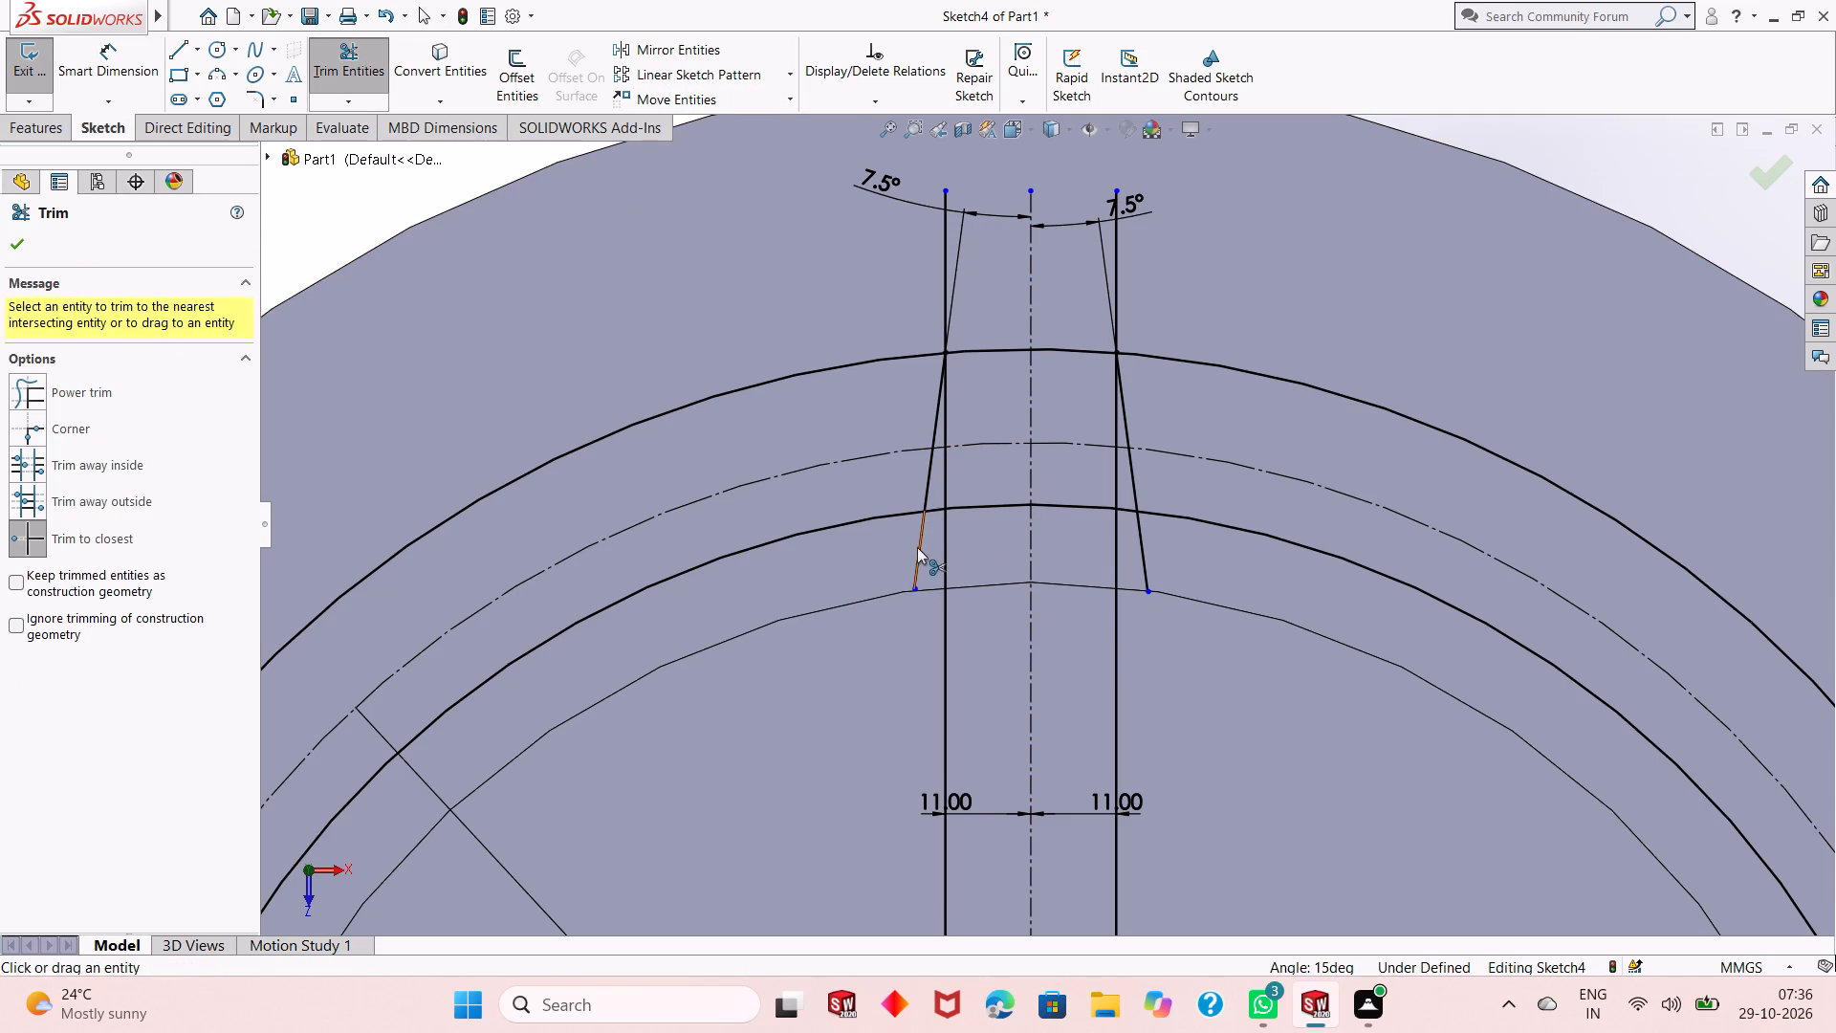
click(917, 547)
click(1145, 550)
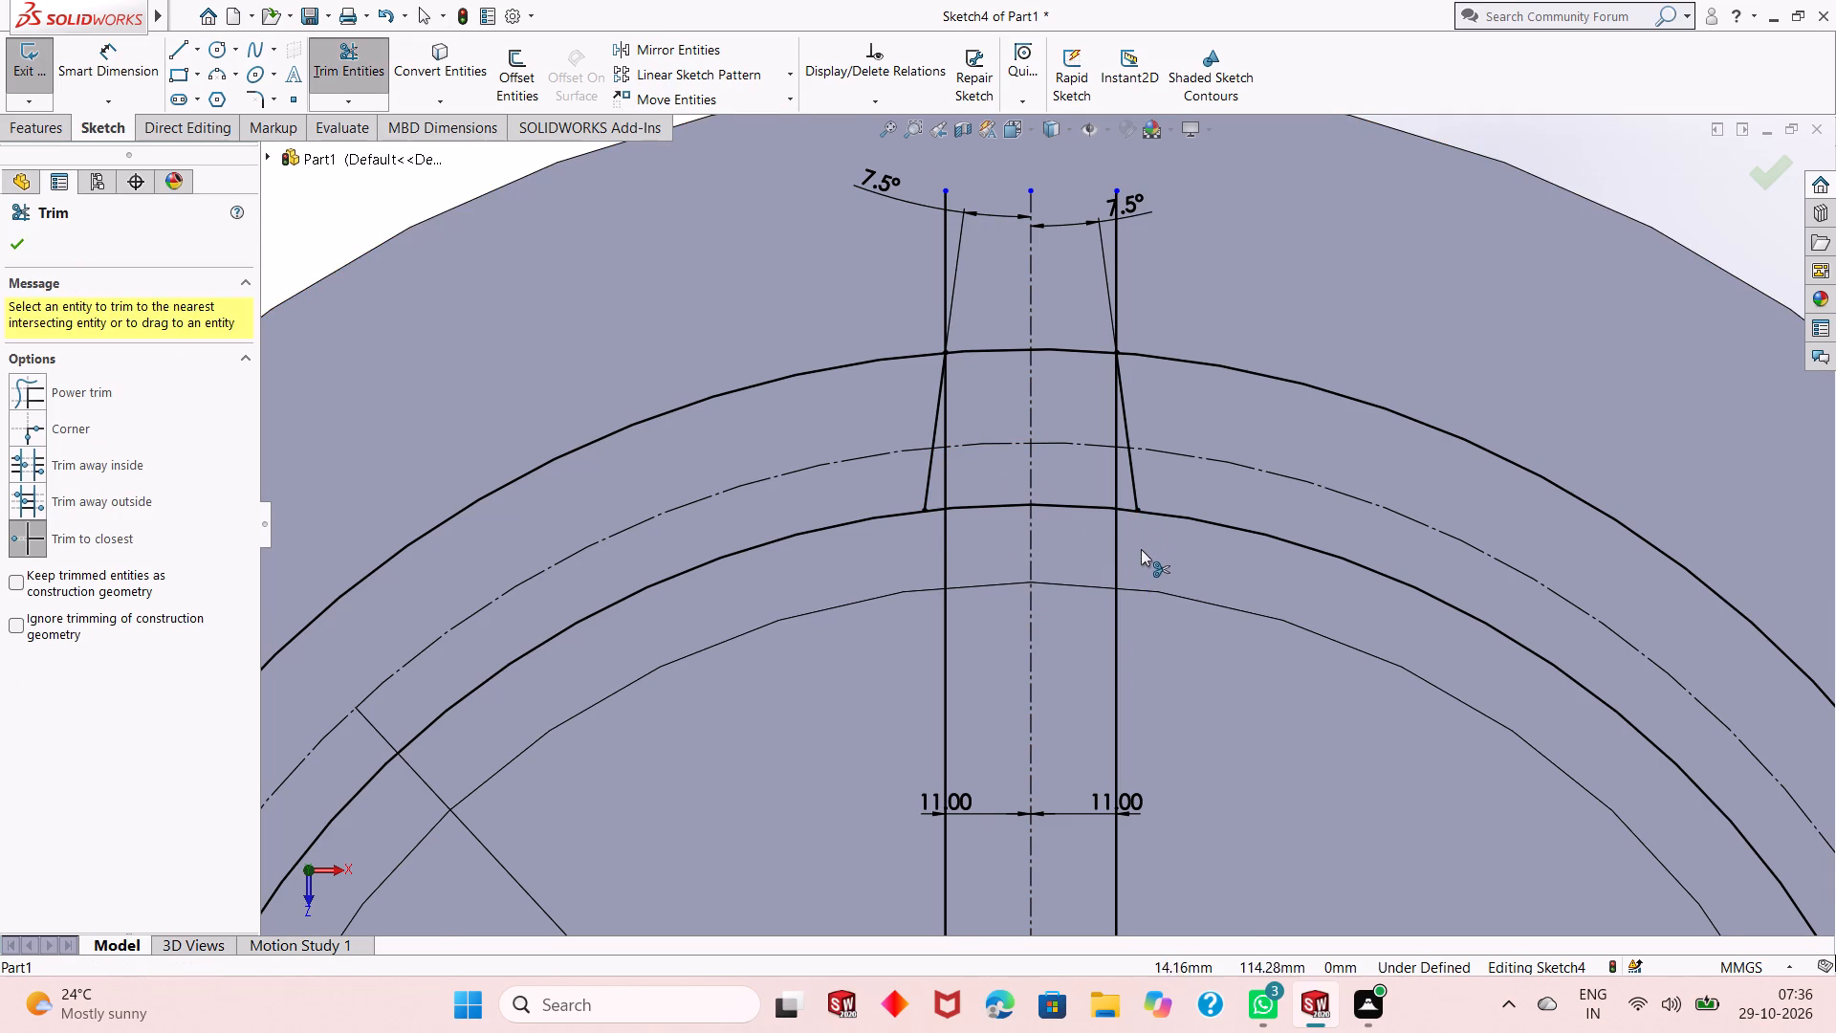
Trim both vertical offset lines back to the 240 mm circle, removing their portions beyond and between the 280 mm and 240 mm circles.
scroll(1104, 563, up, 2)
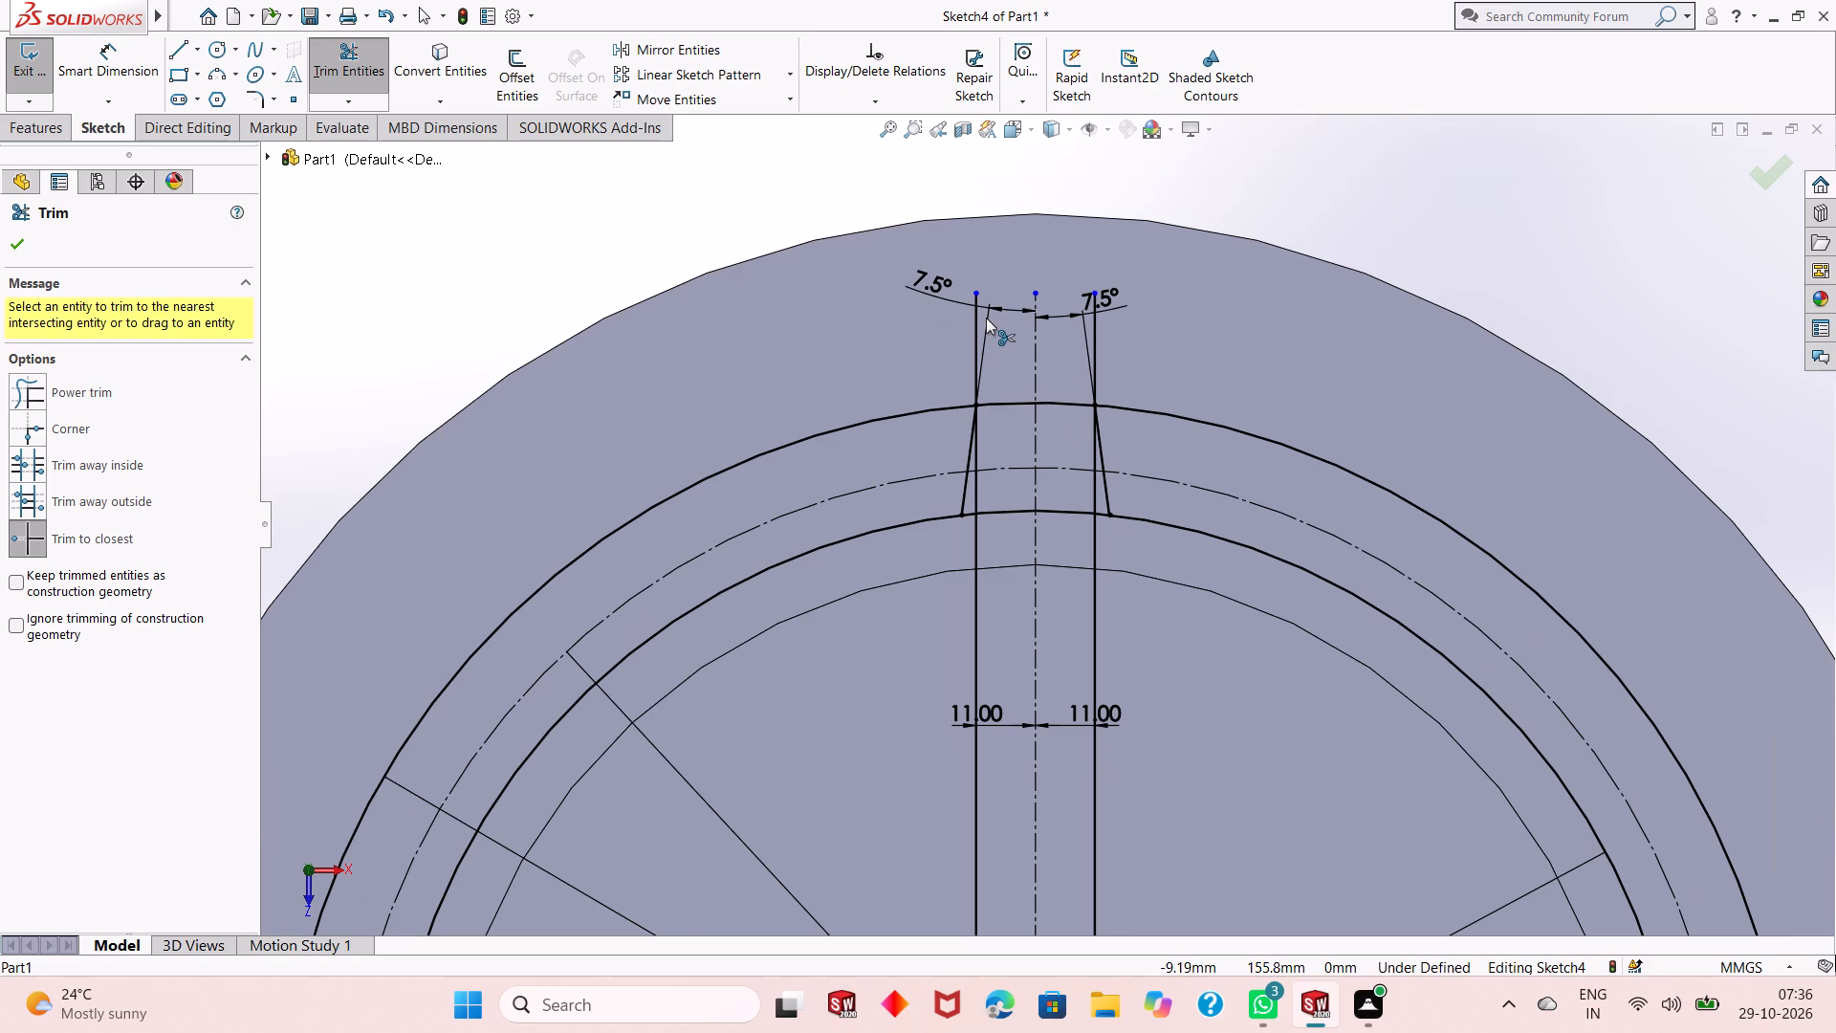
click(975, 338)
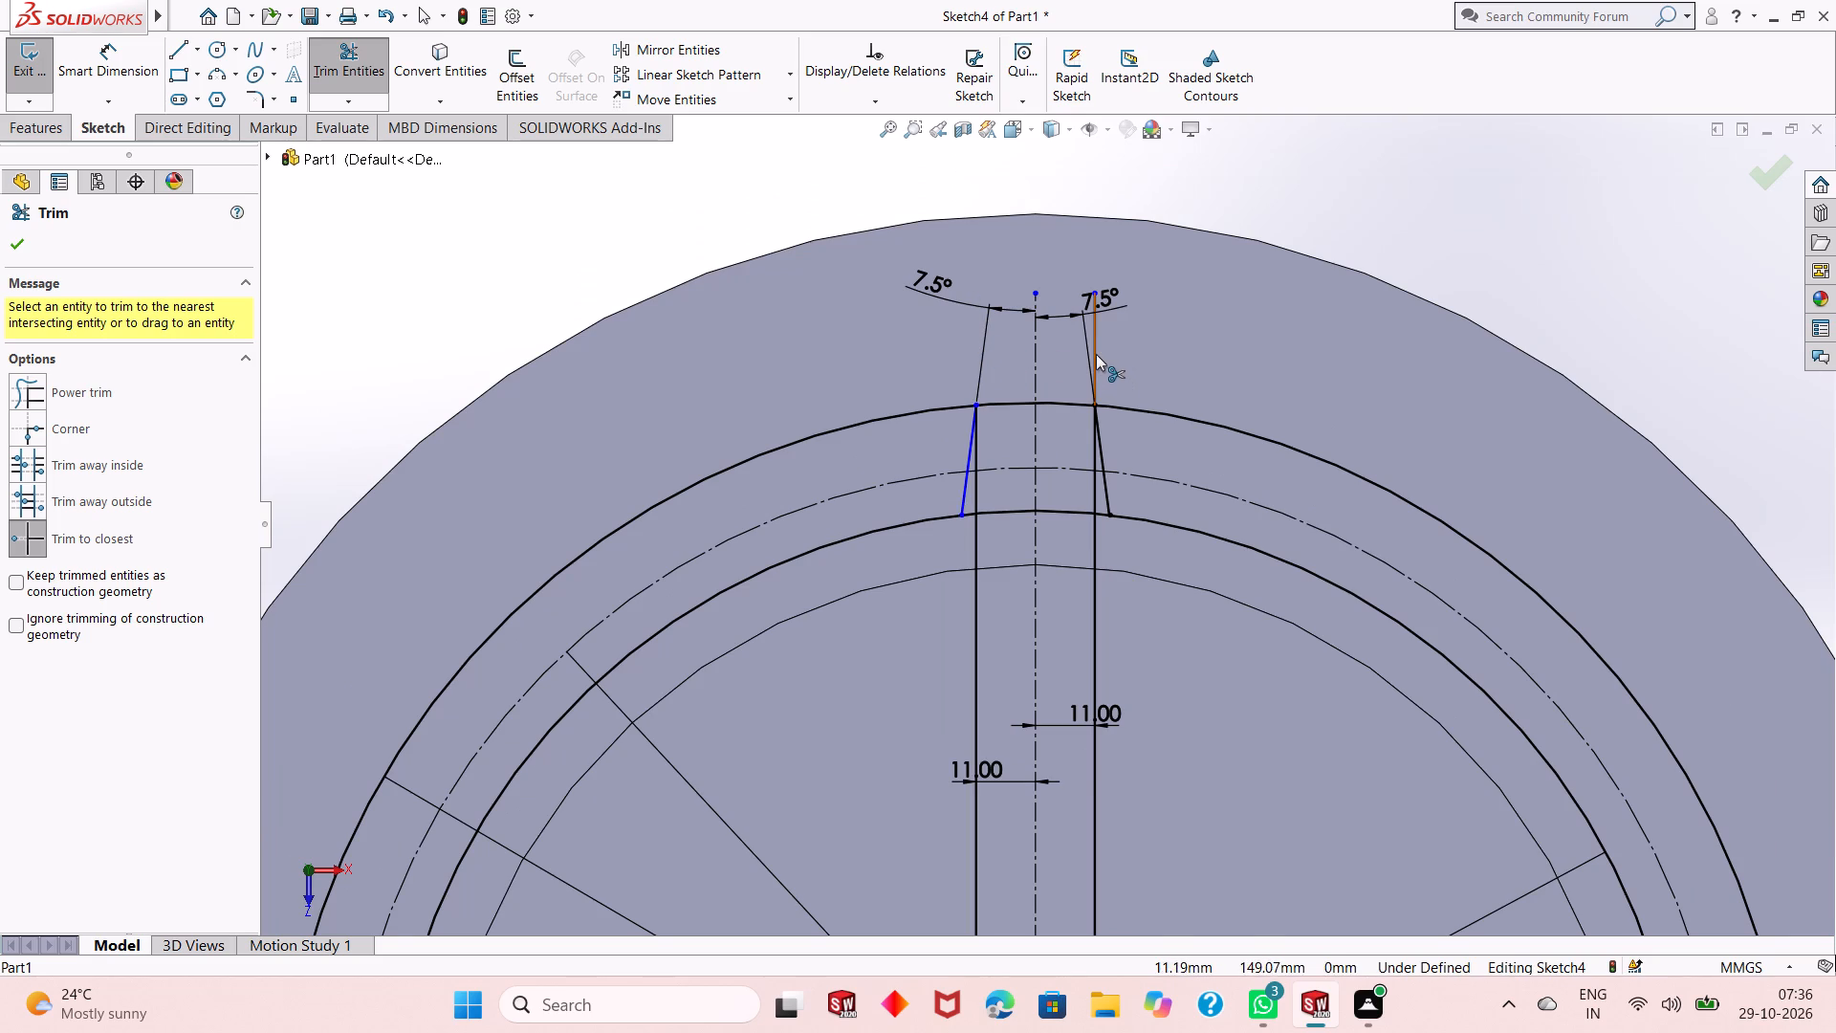
click(1096, 354)
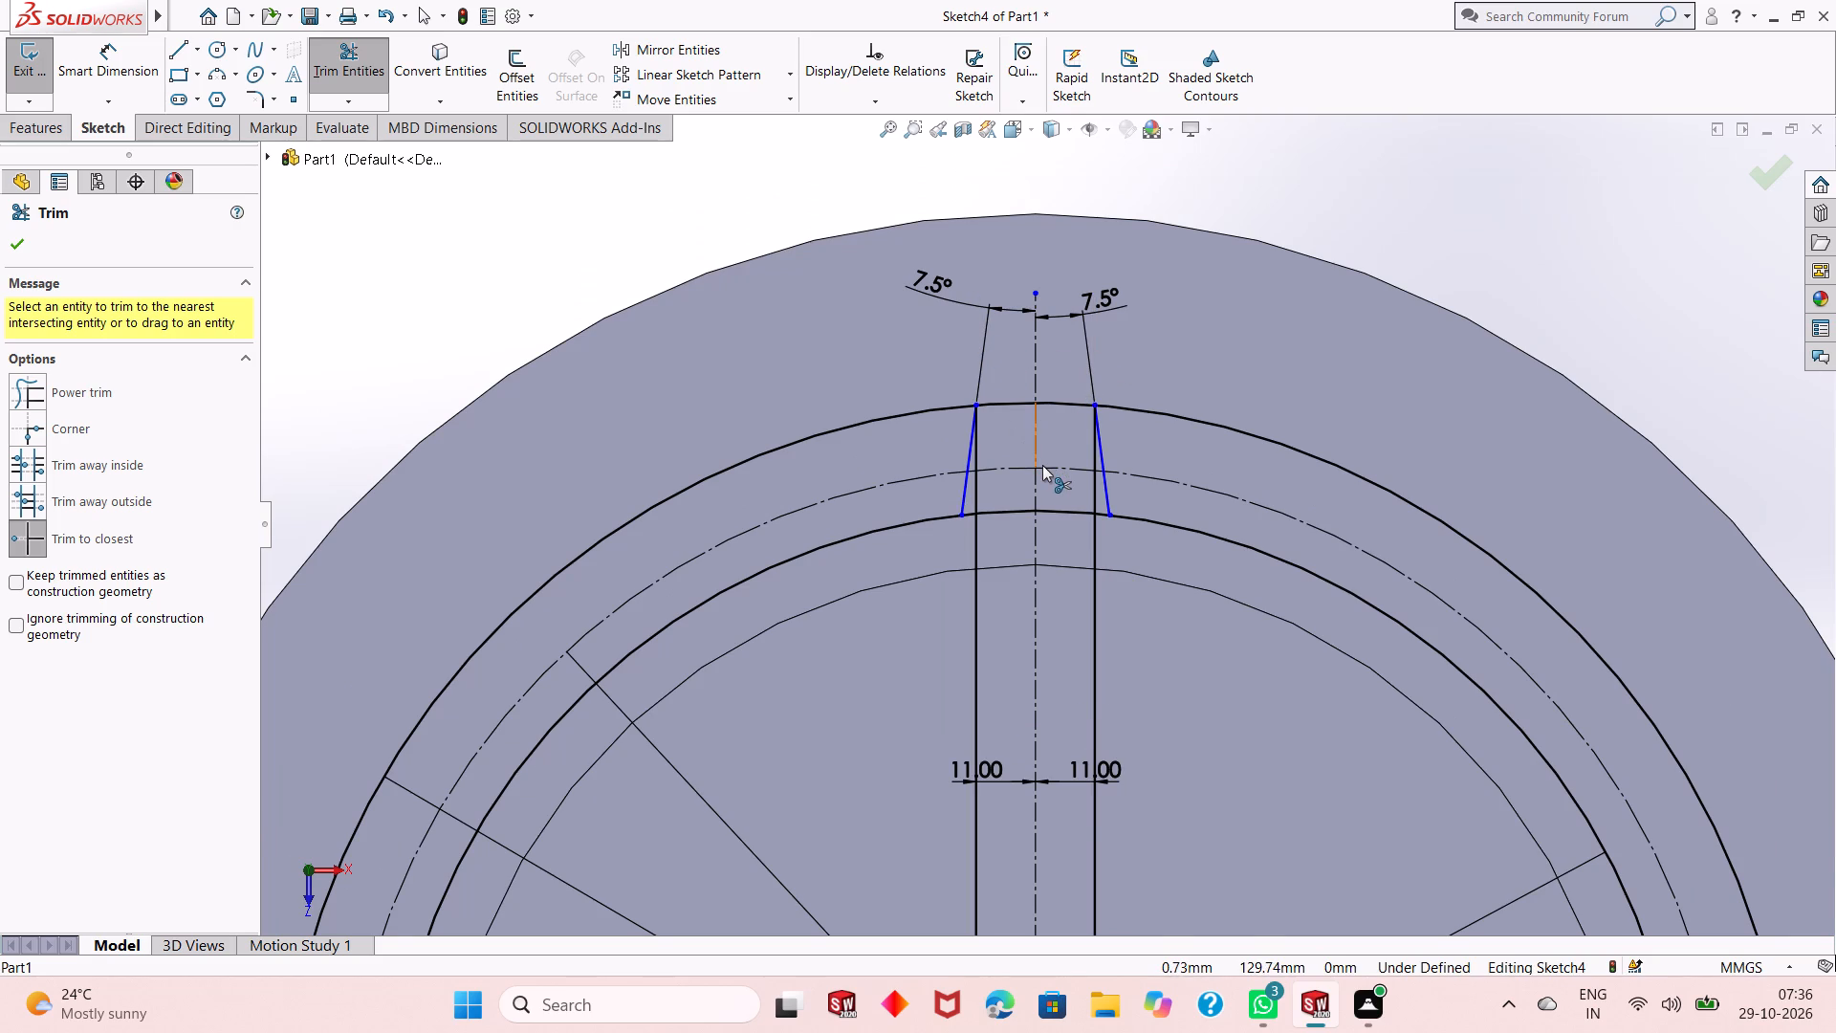
scroll(1042, 465, down, 1)
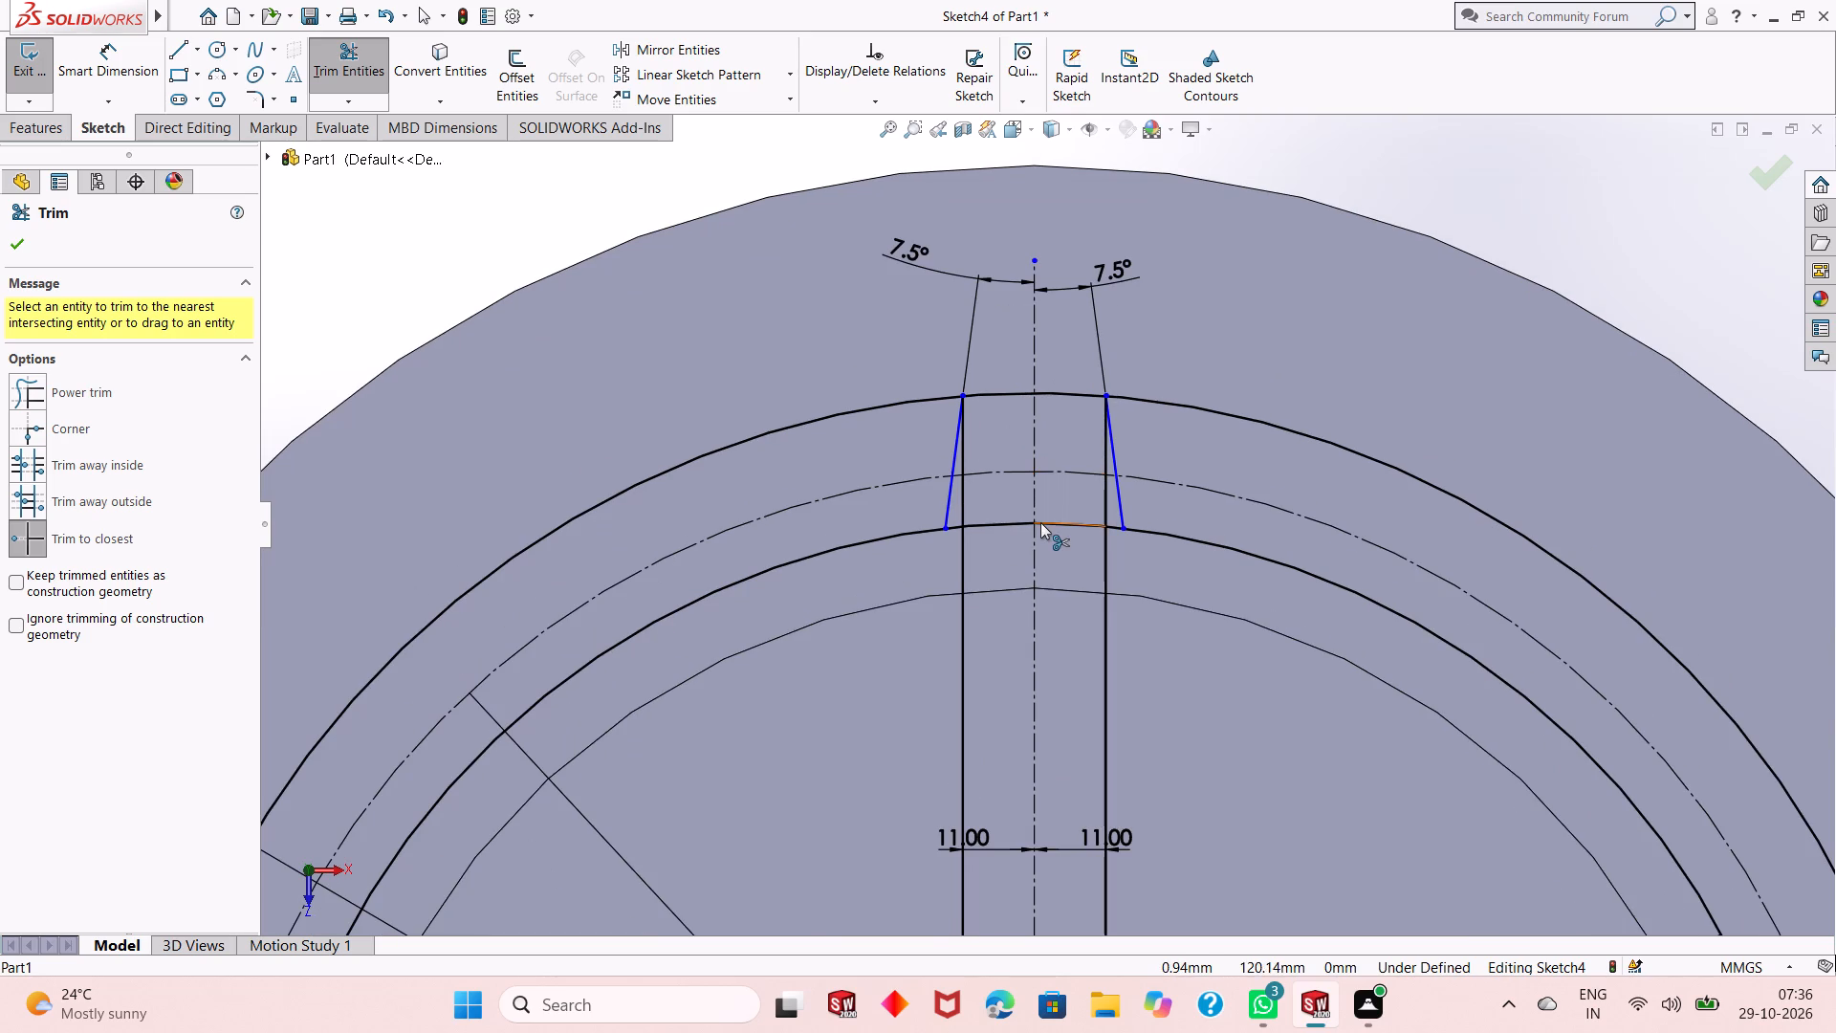
scroll(1040, 523, down, 2)
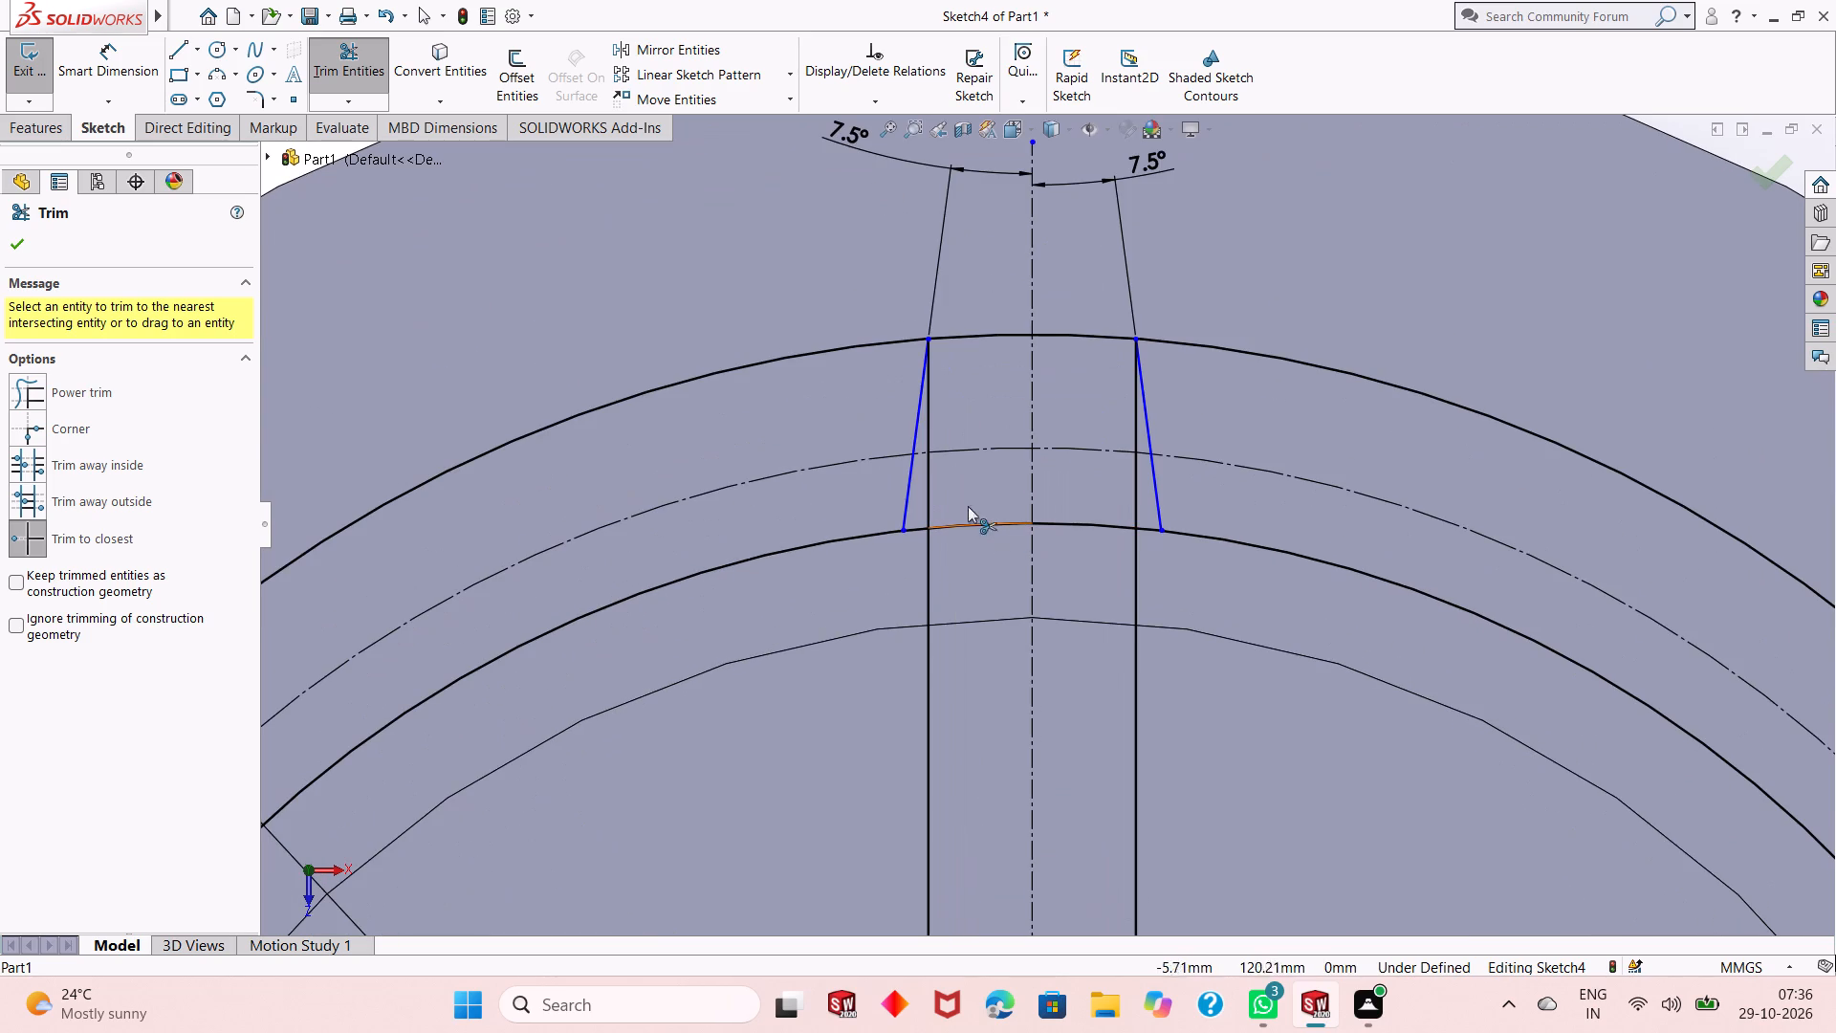
click(929, 419)
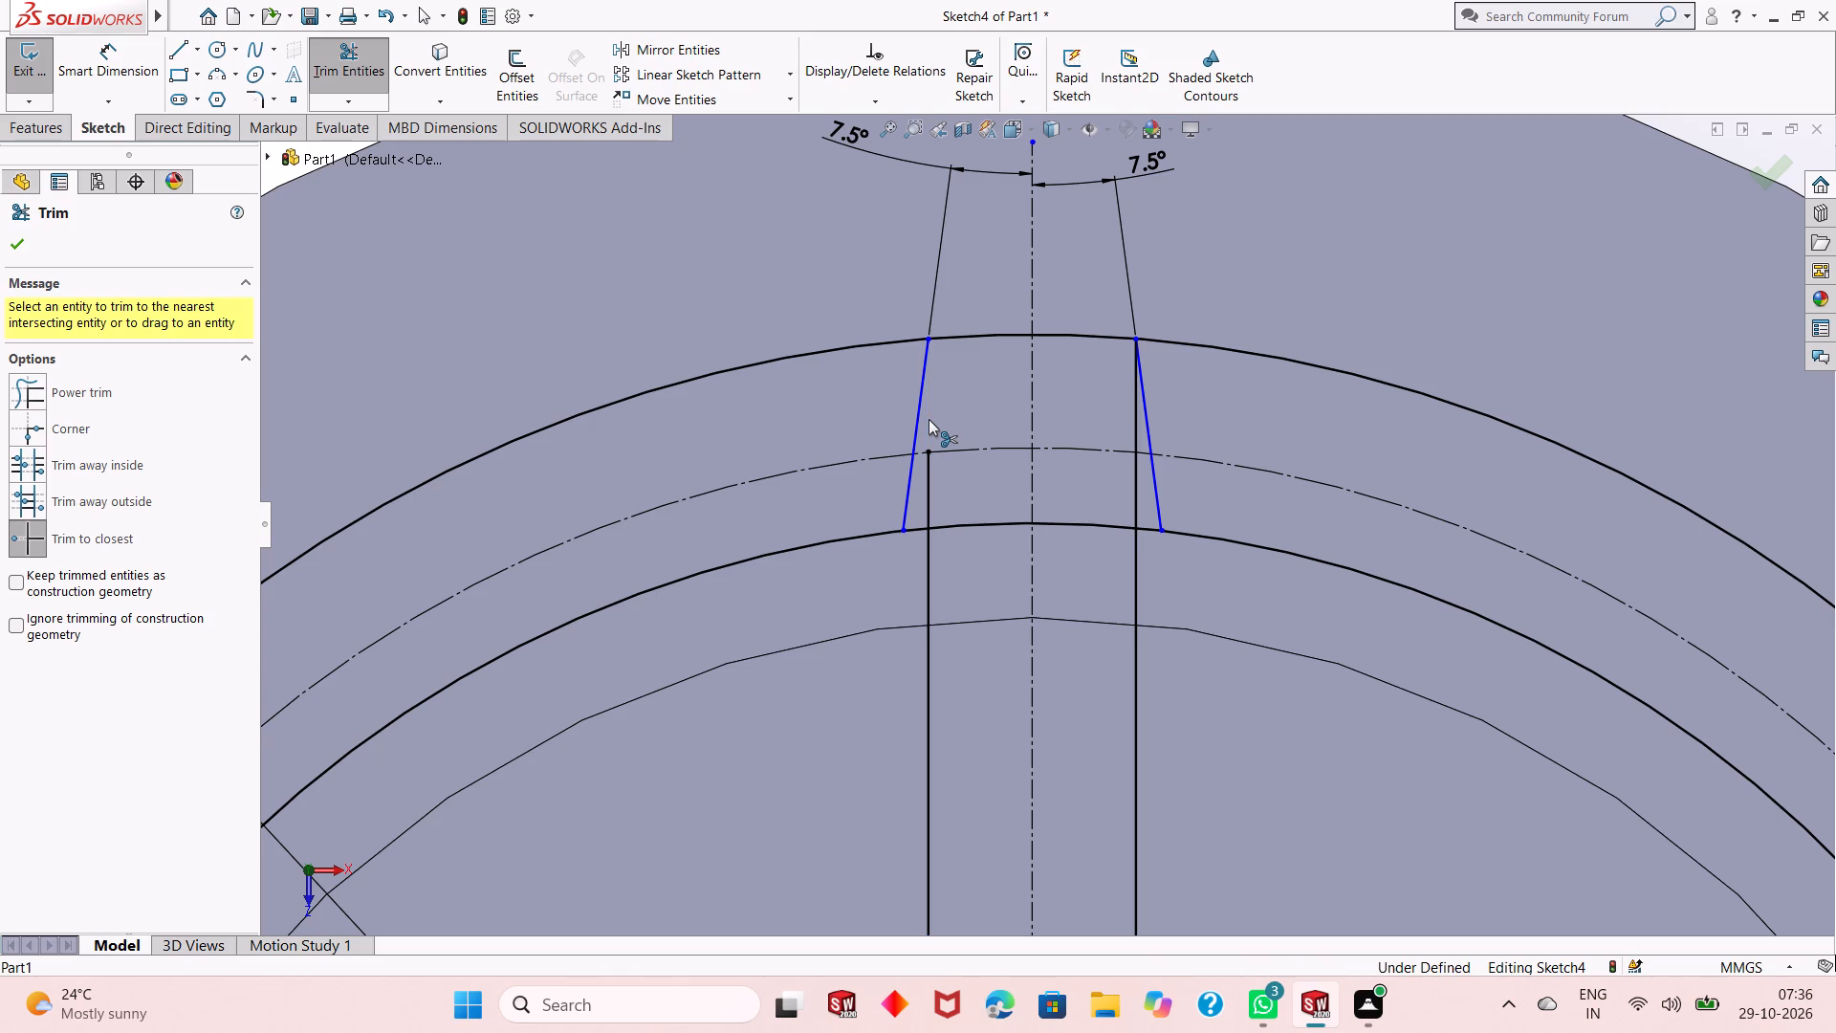
click(926, 494)
click(1134, 408)
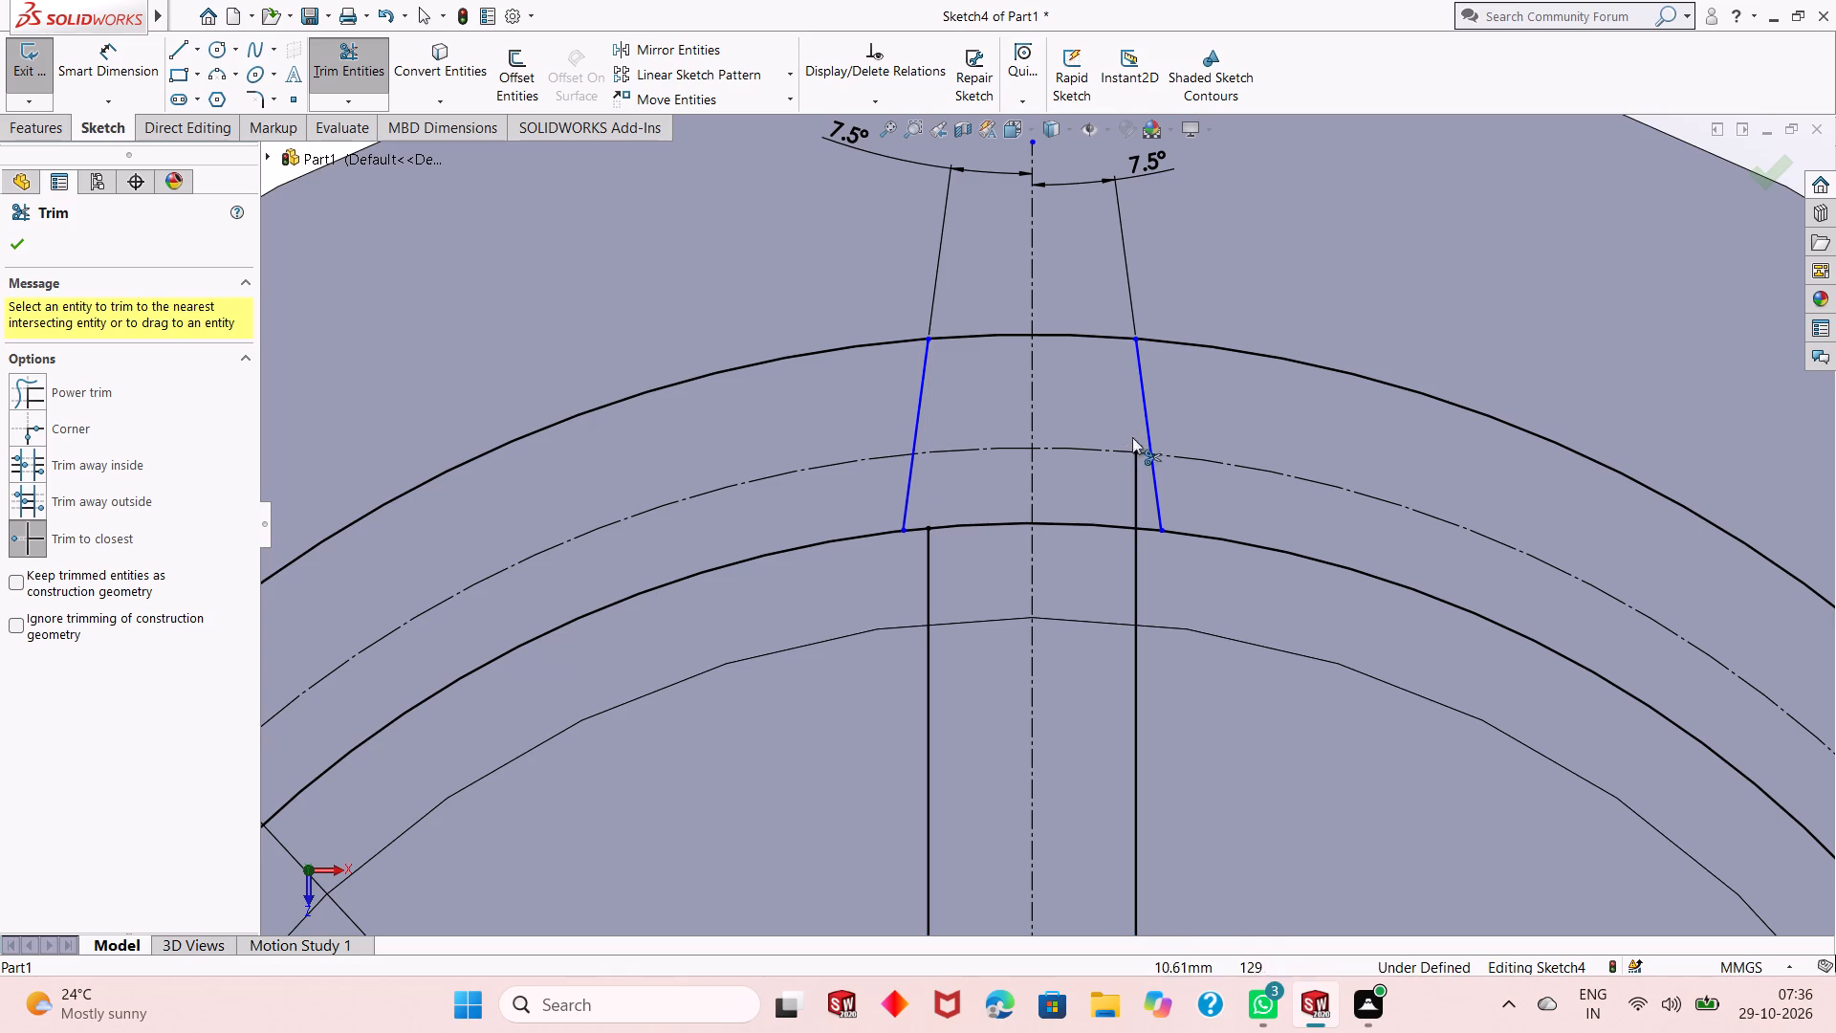
click(1135, 488)
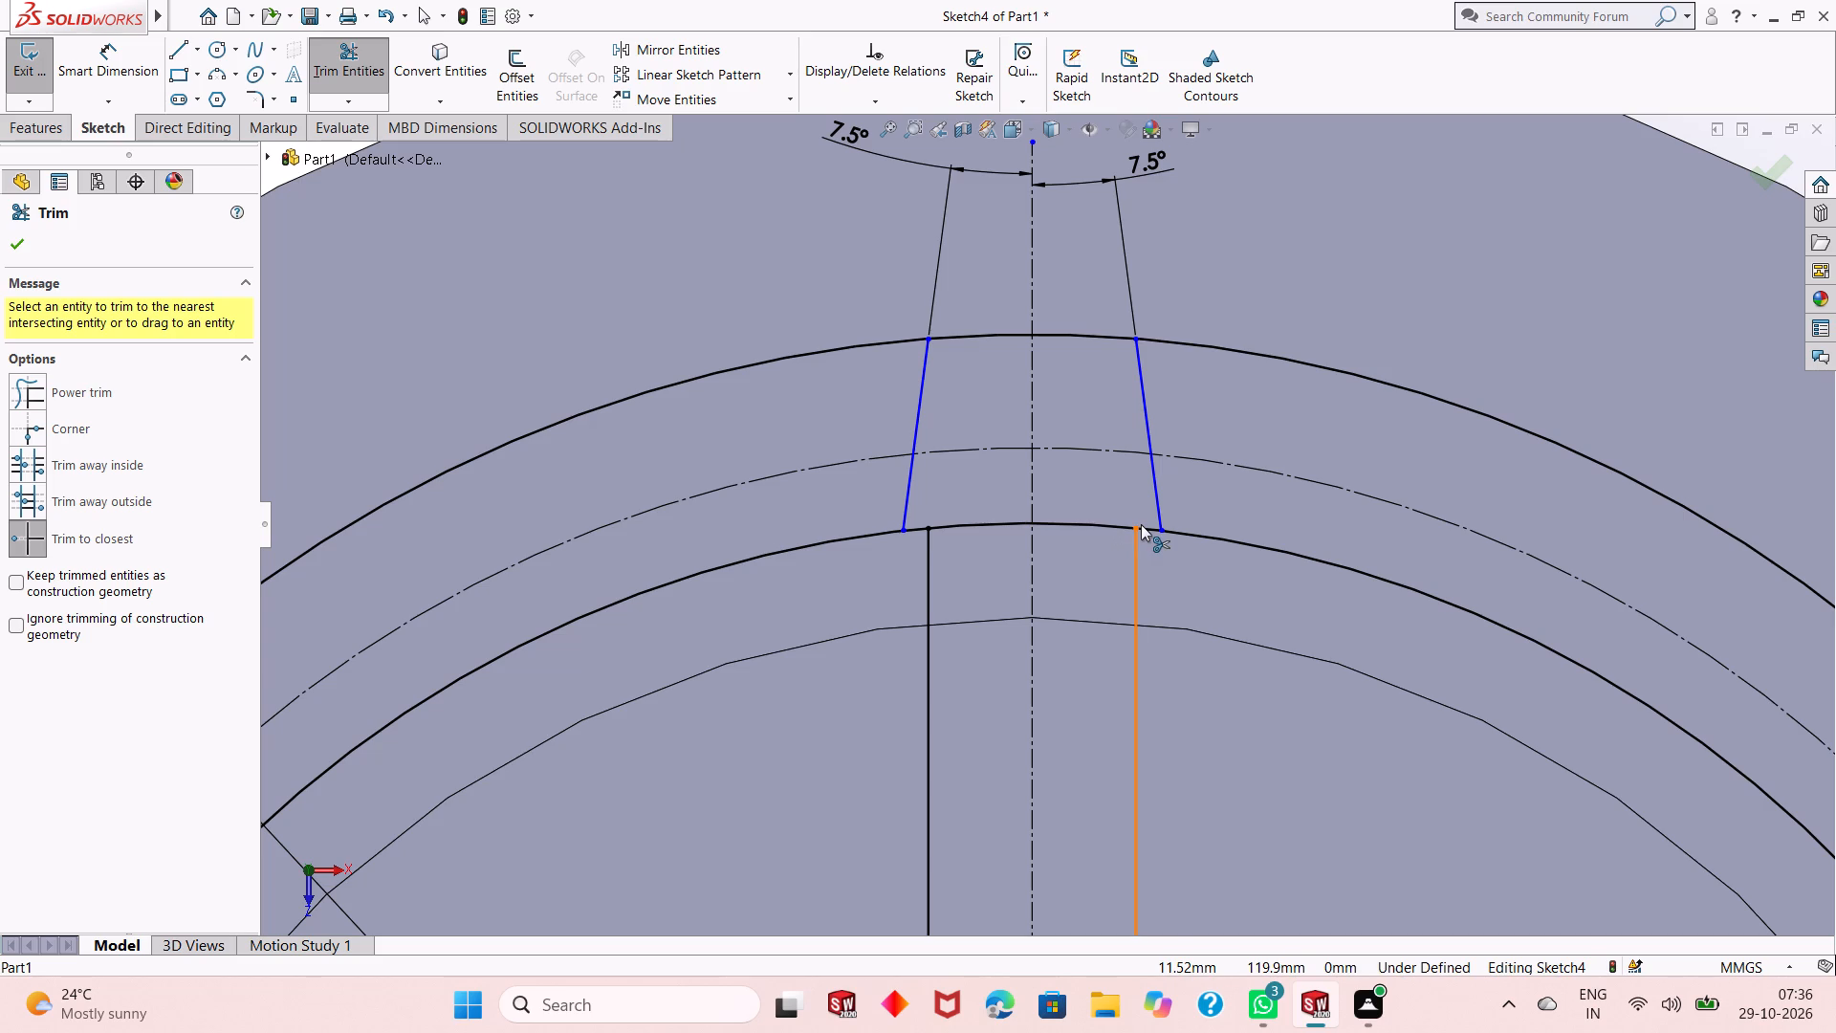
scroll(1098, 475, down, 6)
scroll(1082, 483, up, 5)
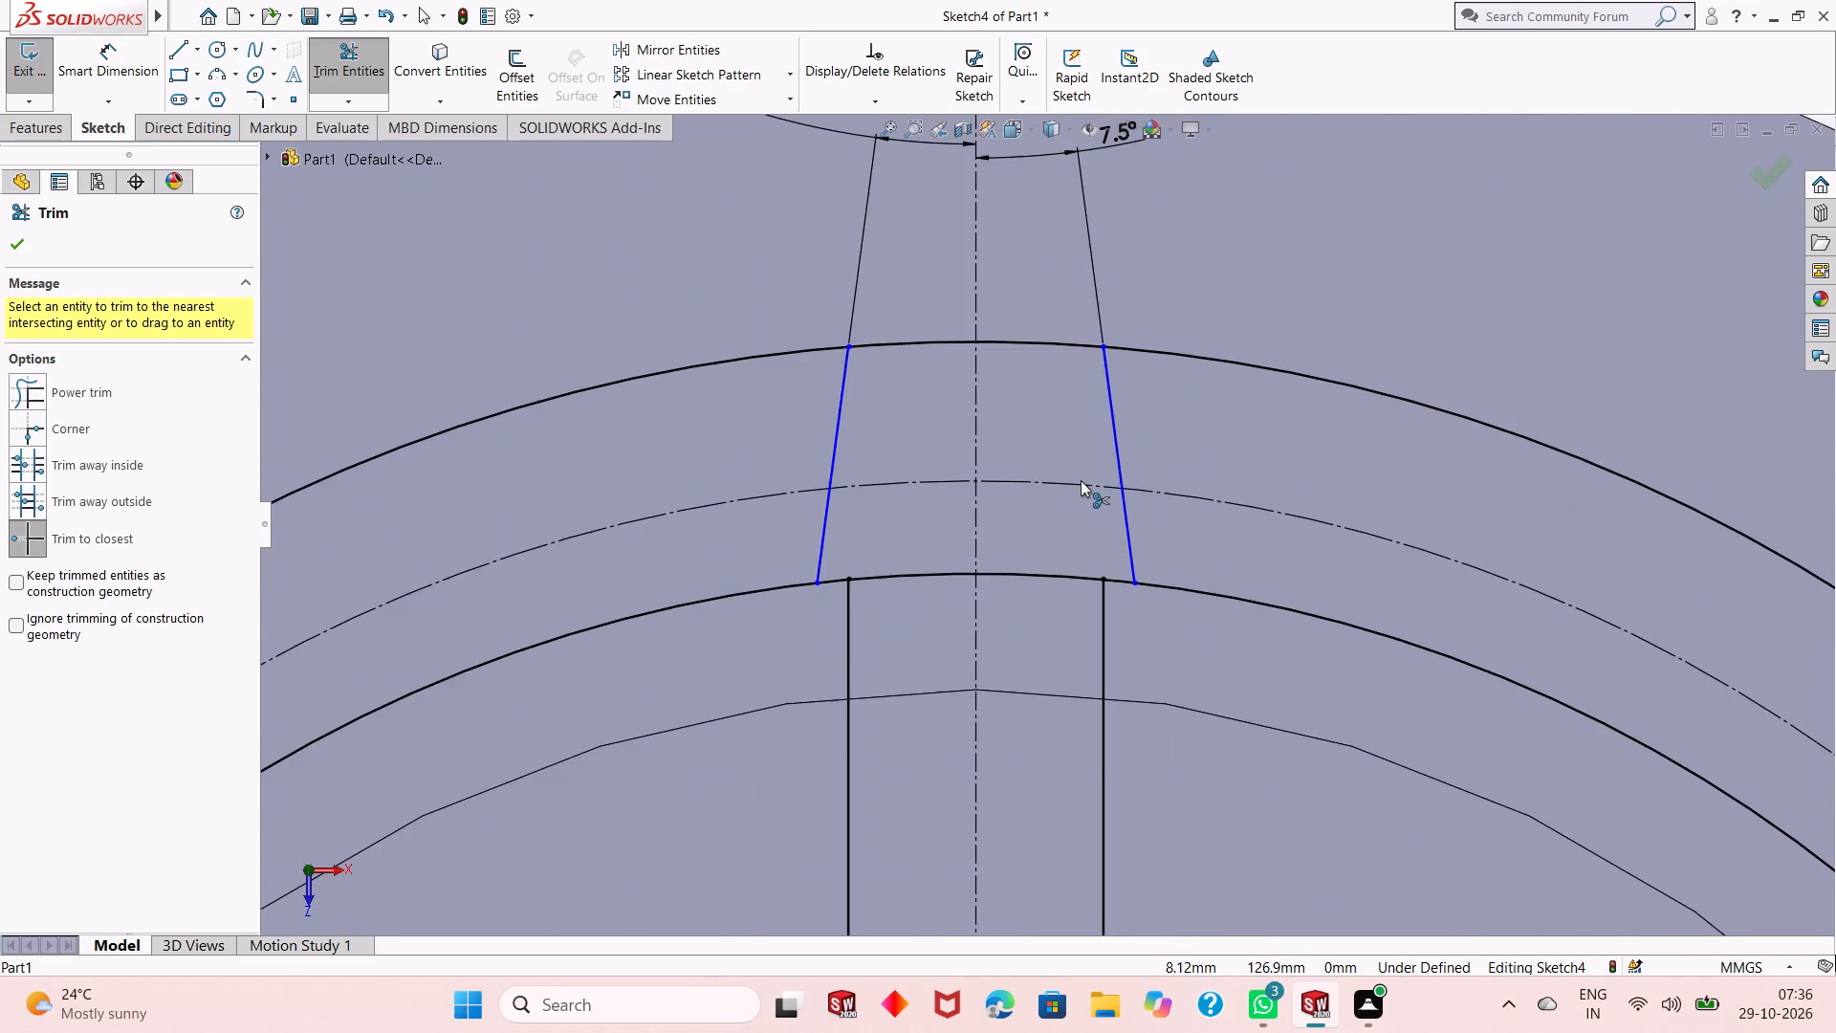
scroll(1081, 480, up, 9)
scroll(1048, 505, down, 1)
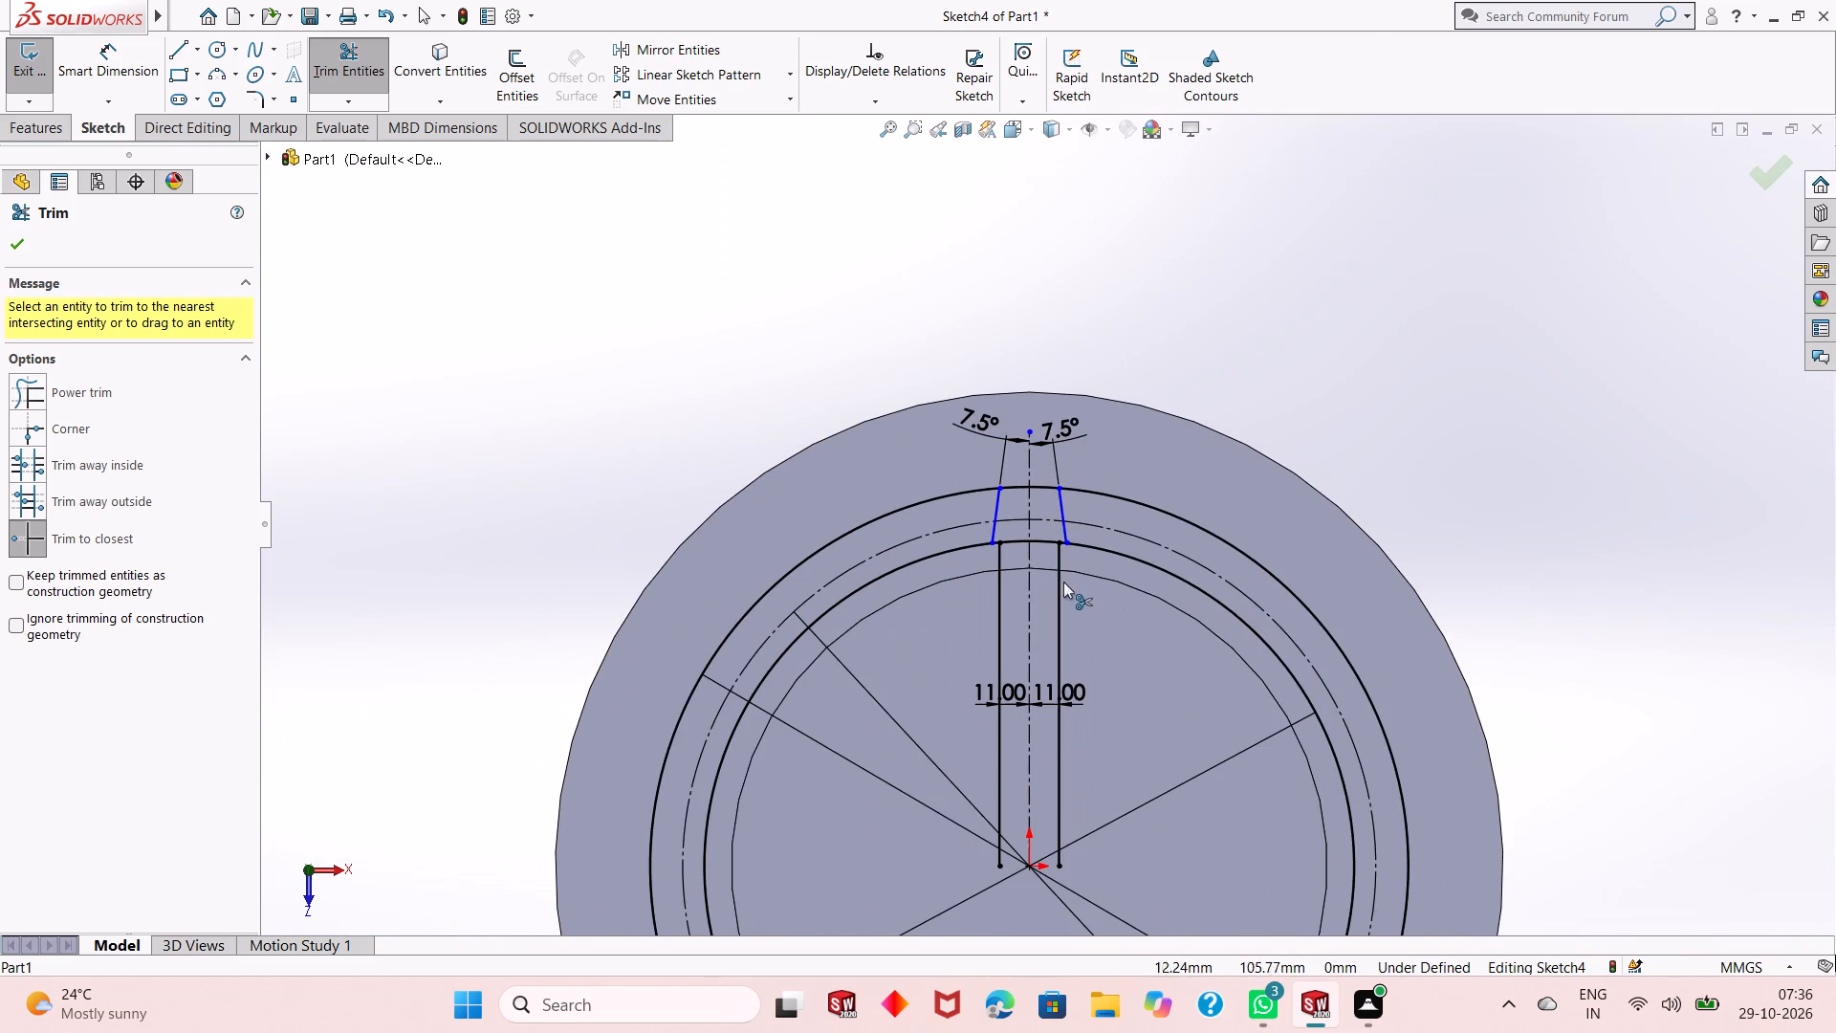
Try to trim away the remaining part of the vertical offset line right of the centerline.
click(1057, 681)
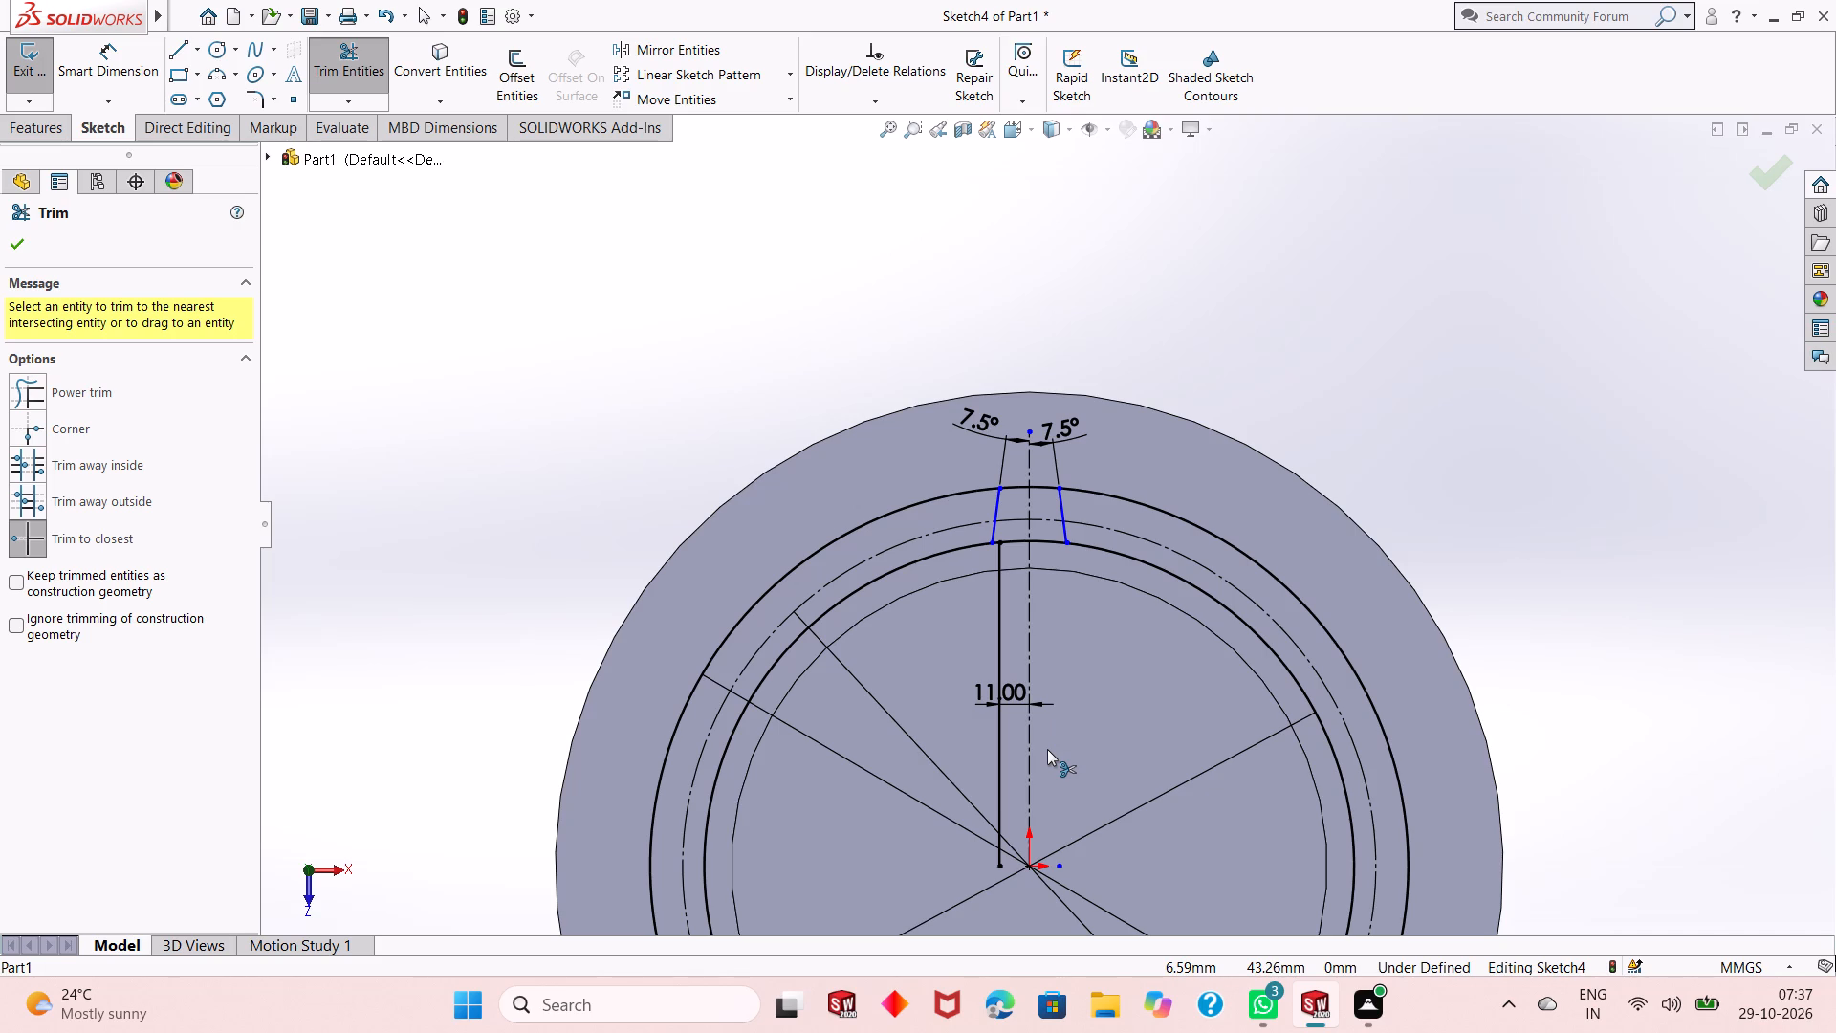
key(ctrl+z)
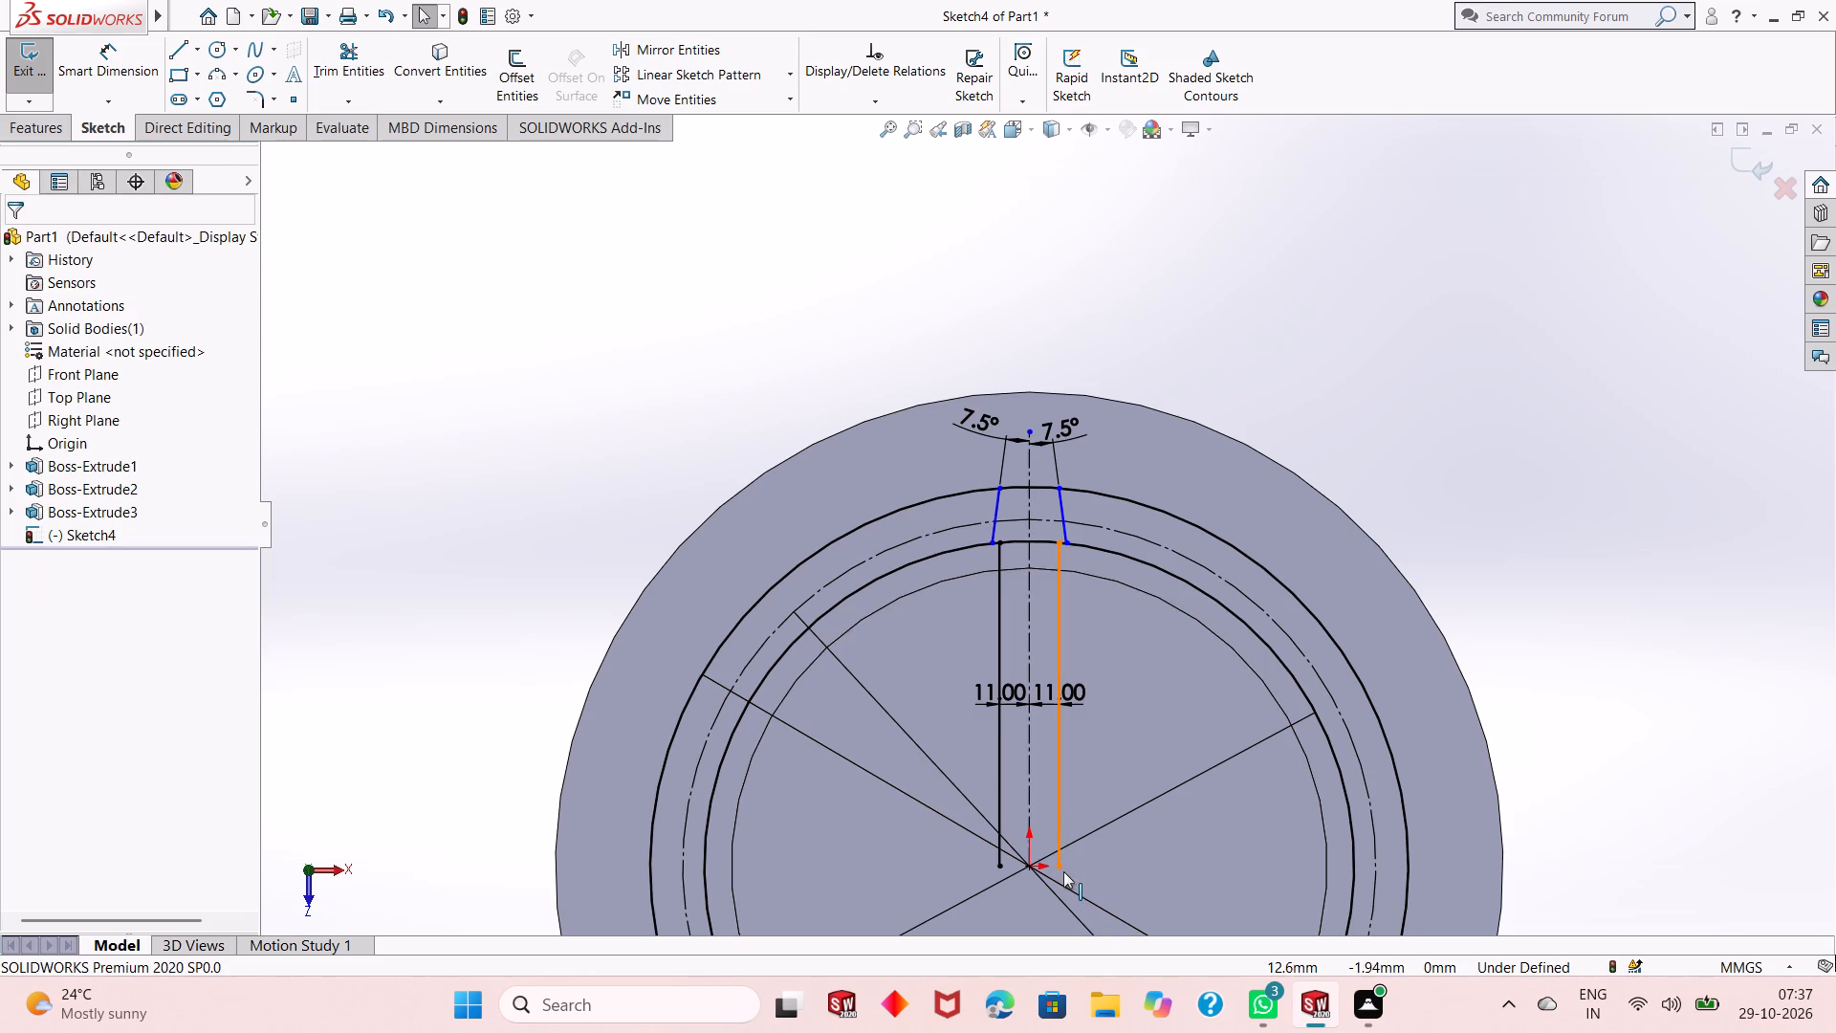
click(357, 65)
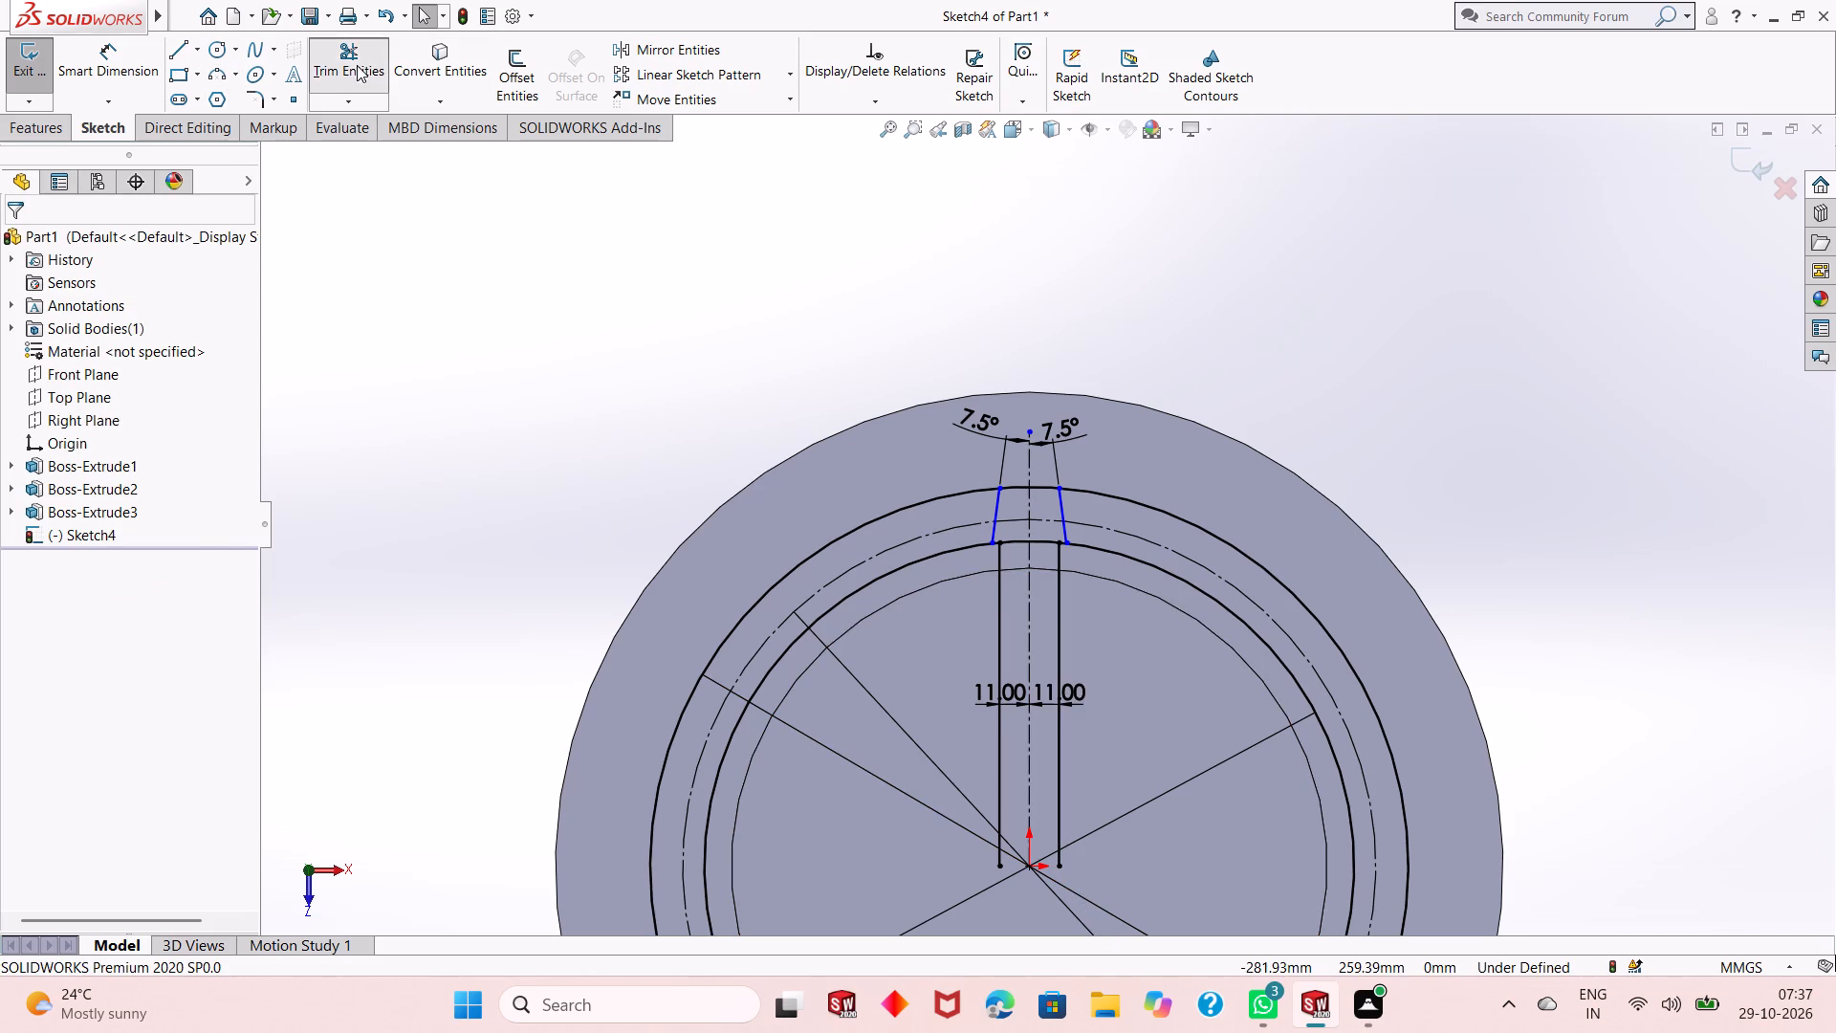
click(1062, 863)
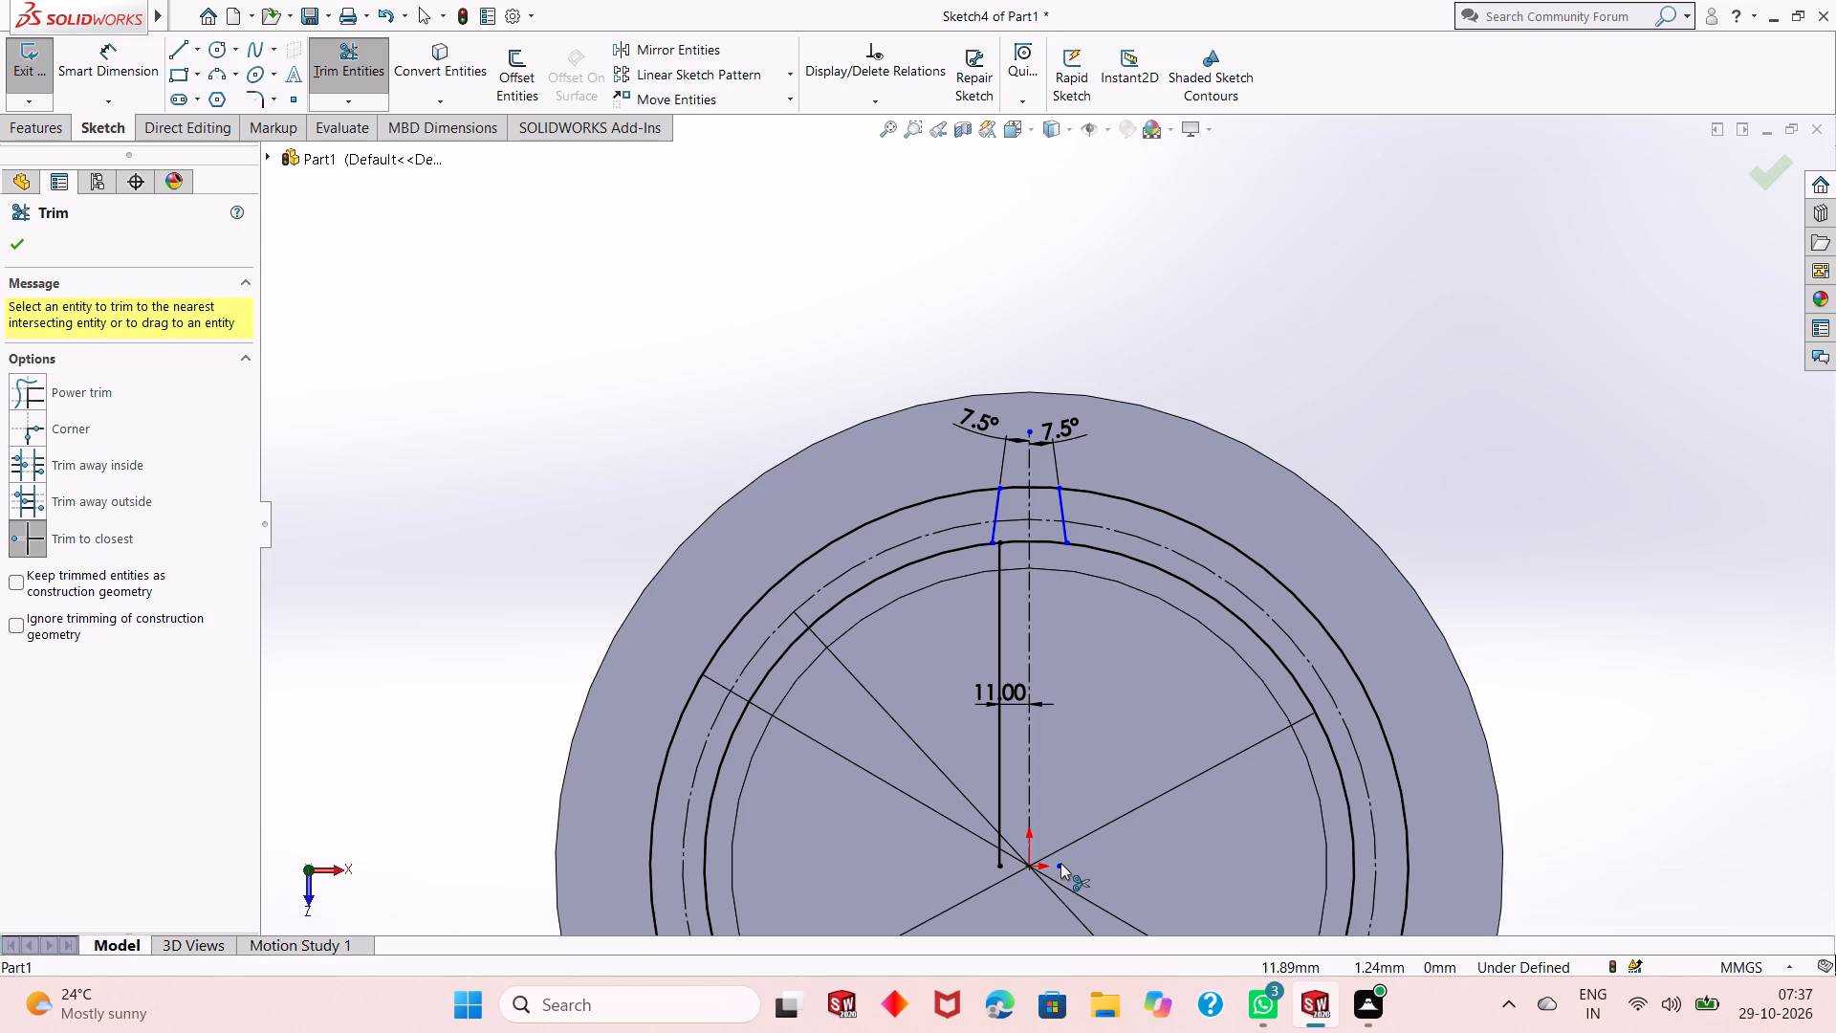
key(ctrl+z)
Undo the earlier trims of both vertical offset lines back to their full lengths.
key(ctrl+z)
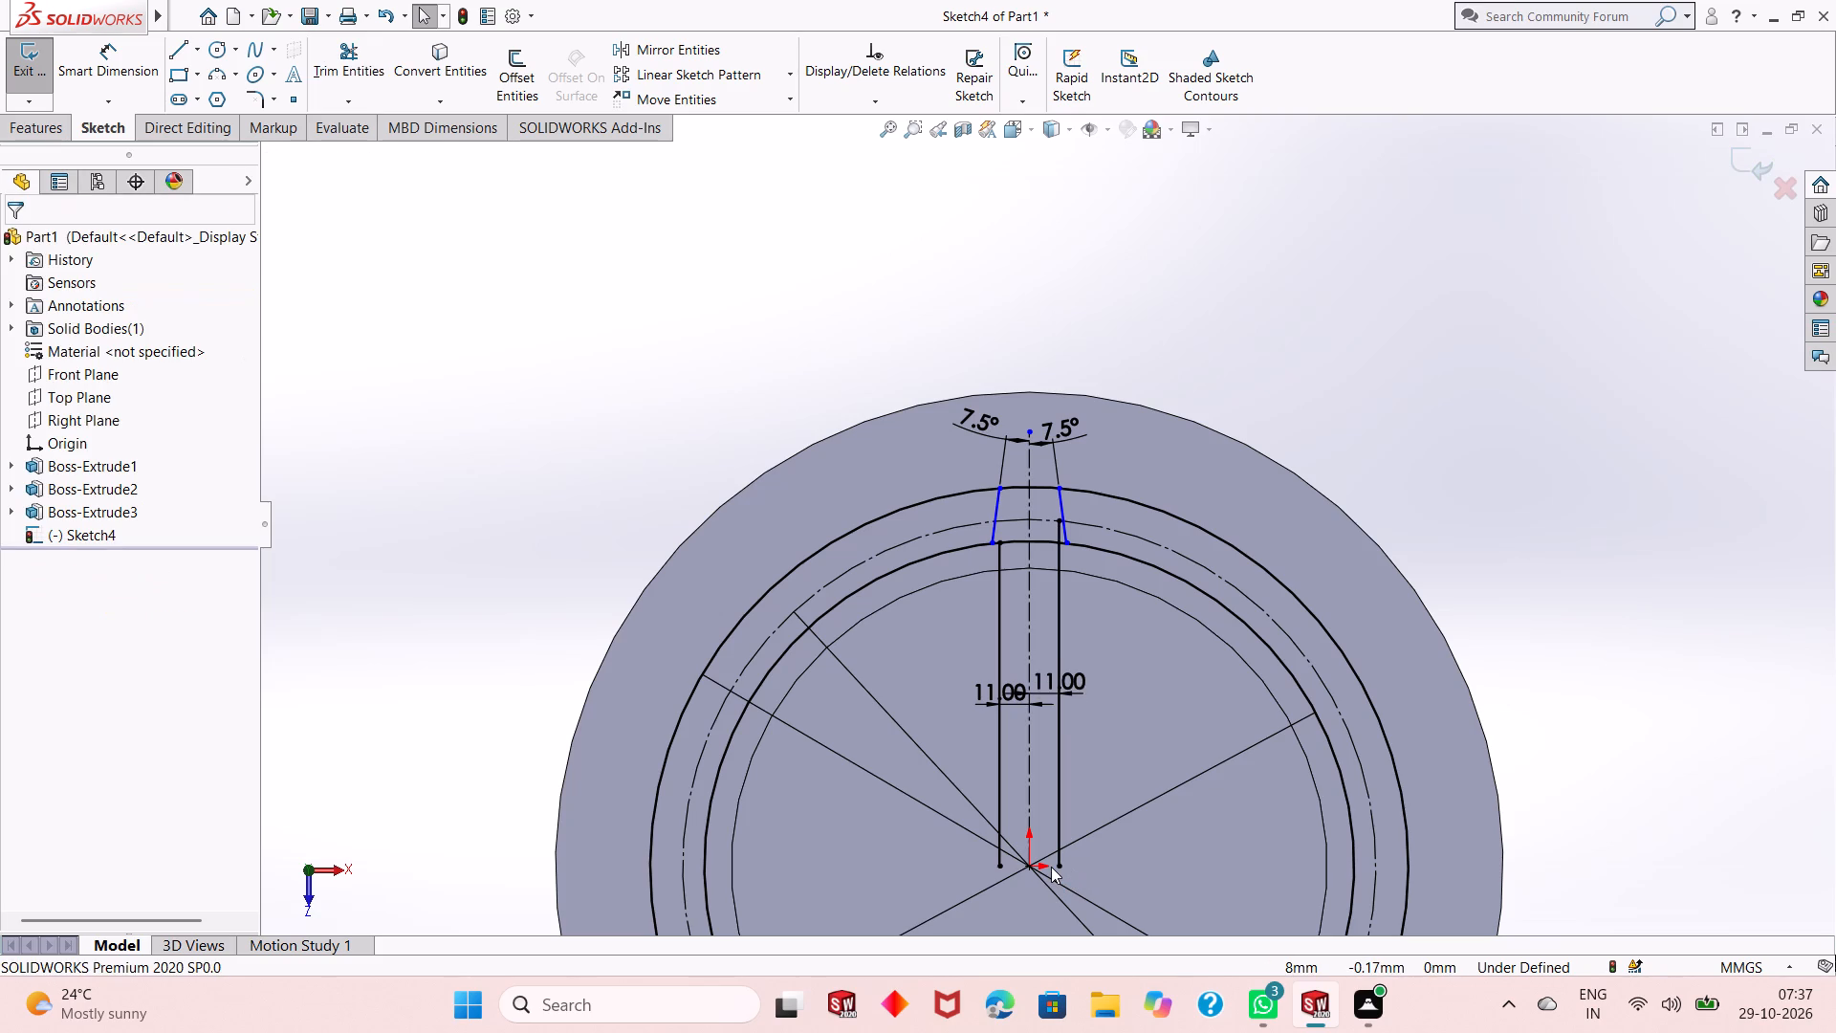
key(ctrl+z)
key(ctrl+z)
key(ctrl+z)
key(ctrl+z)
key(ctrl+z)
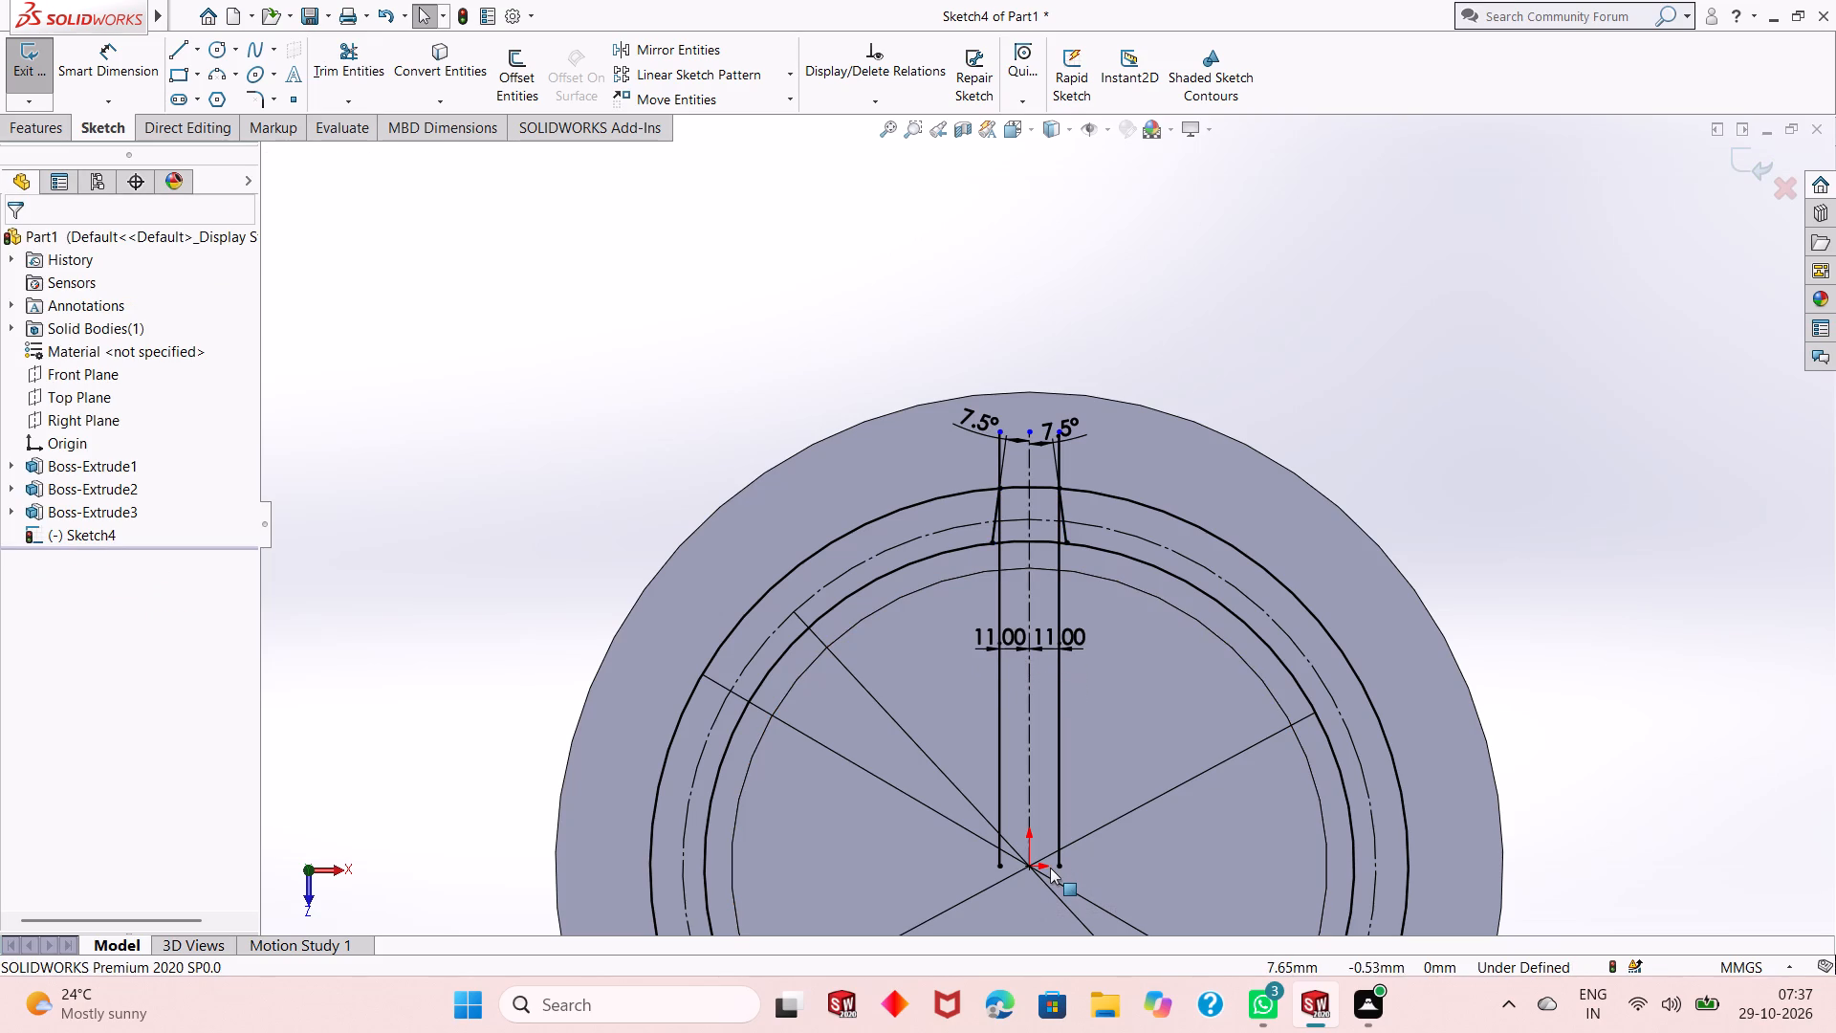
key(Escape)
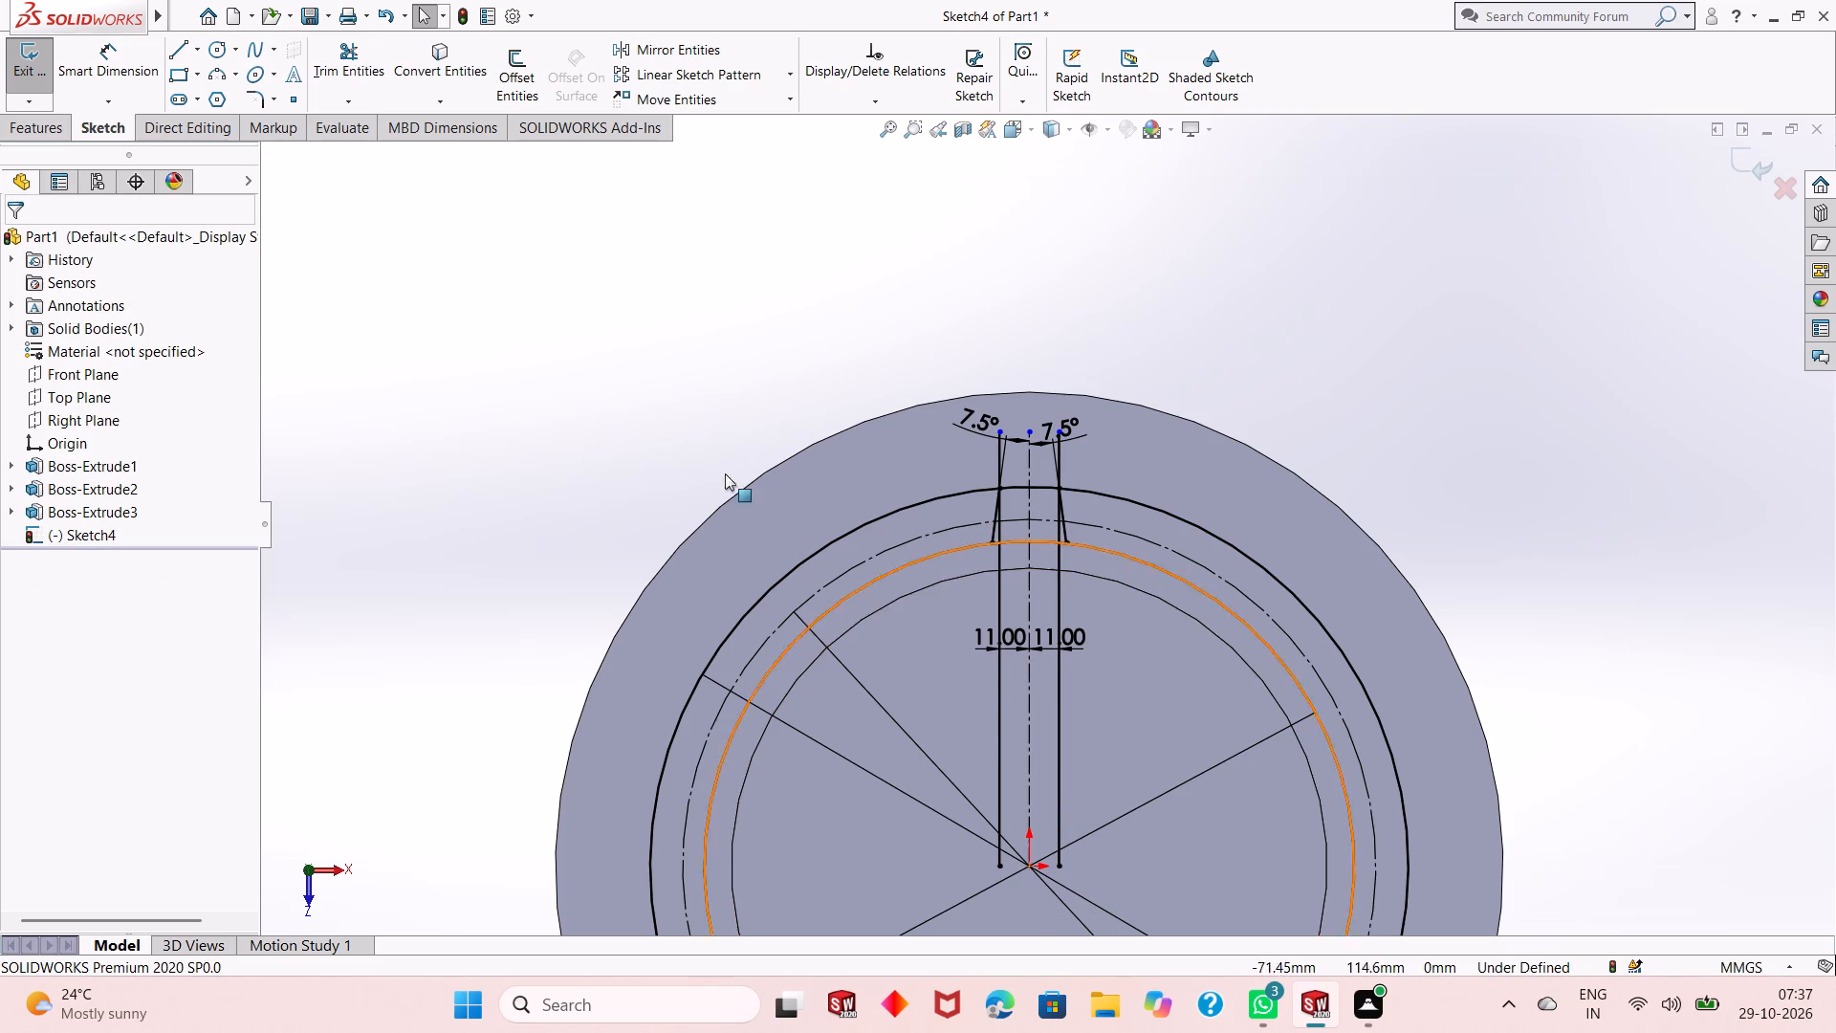
Delete both vertical offset lines together with the vertical centerline between them.
click(1061, 752)
ctrl+click(1002, 807)
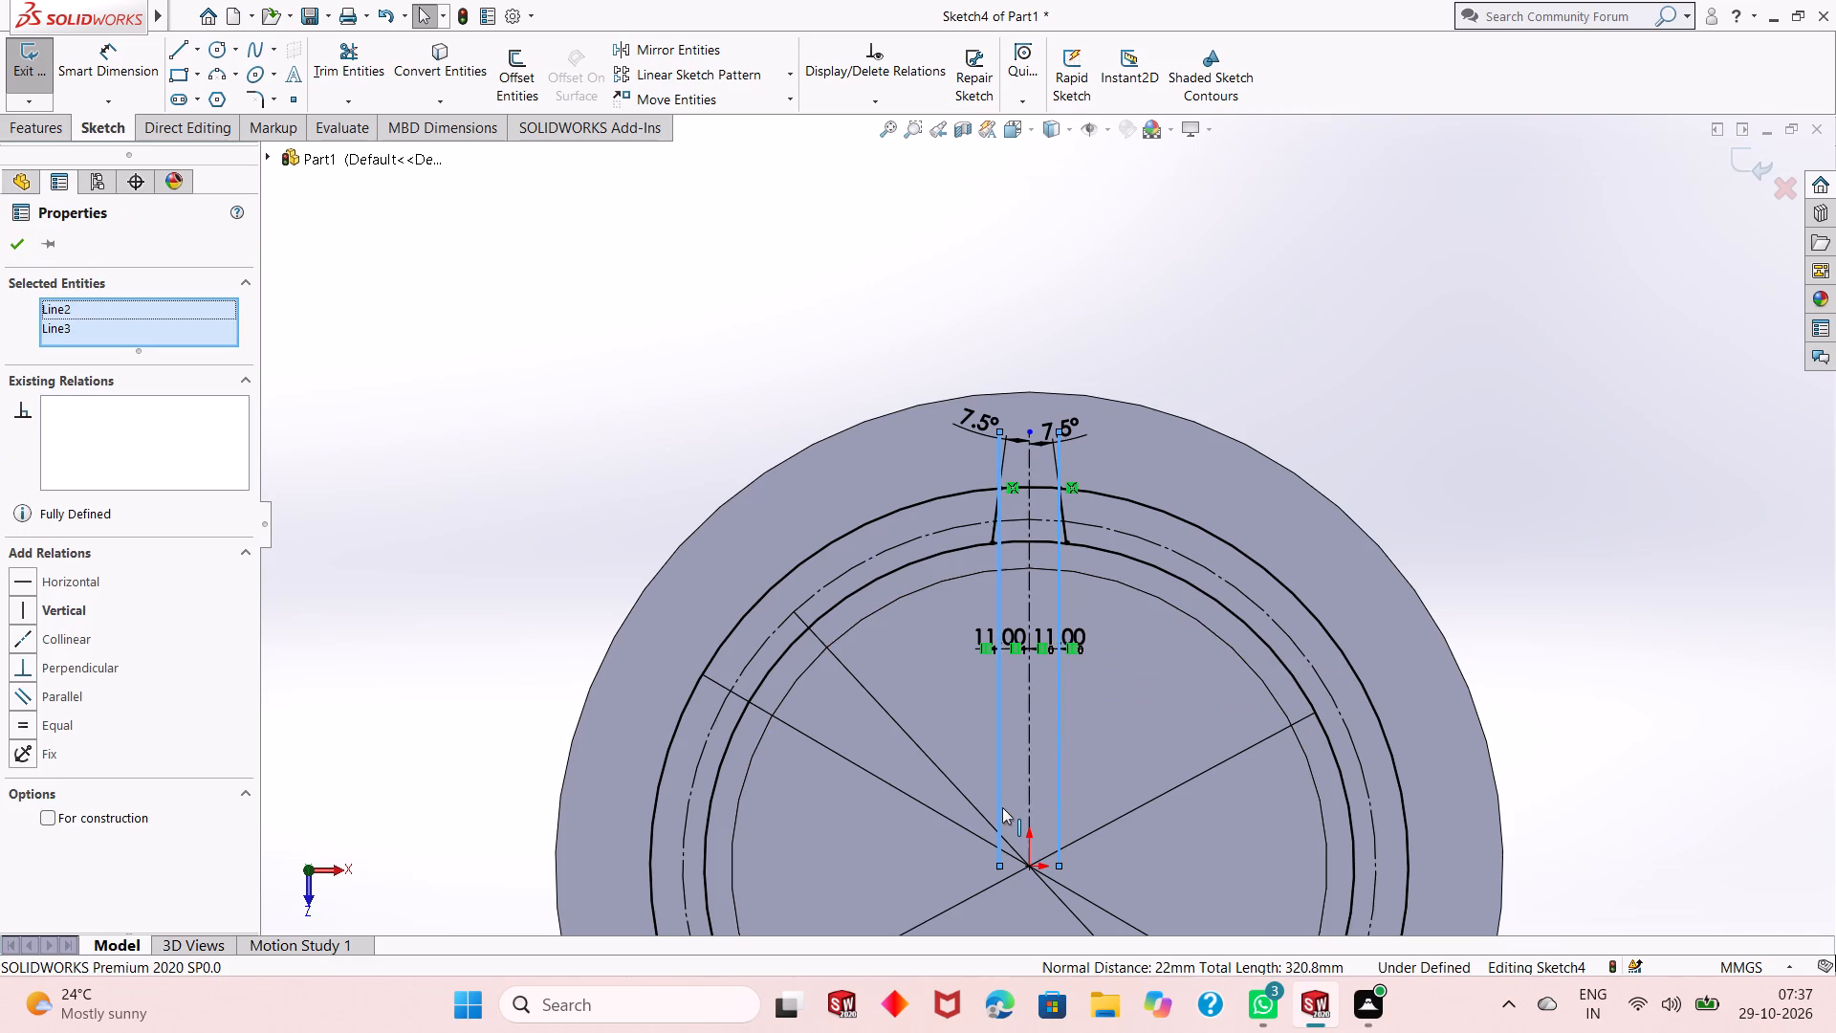
ctrl+click(1027, 762)
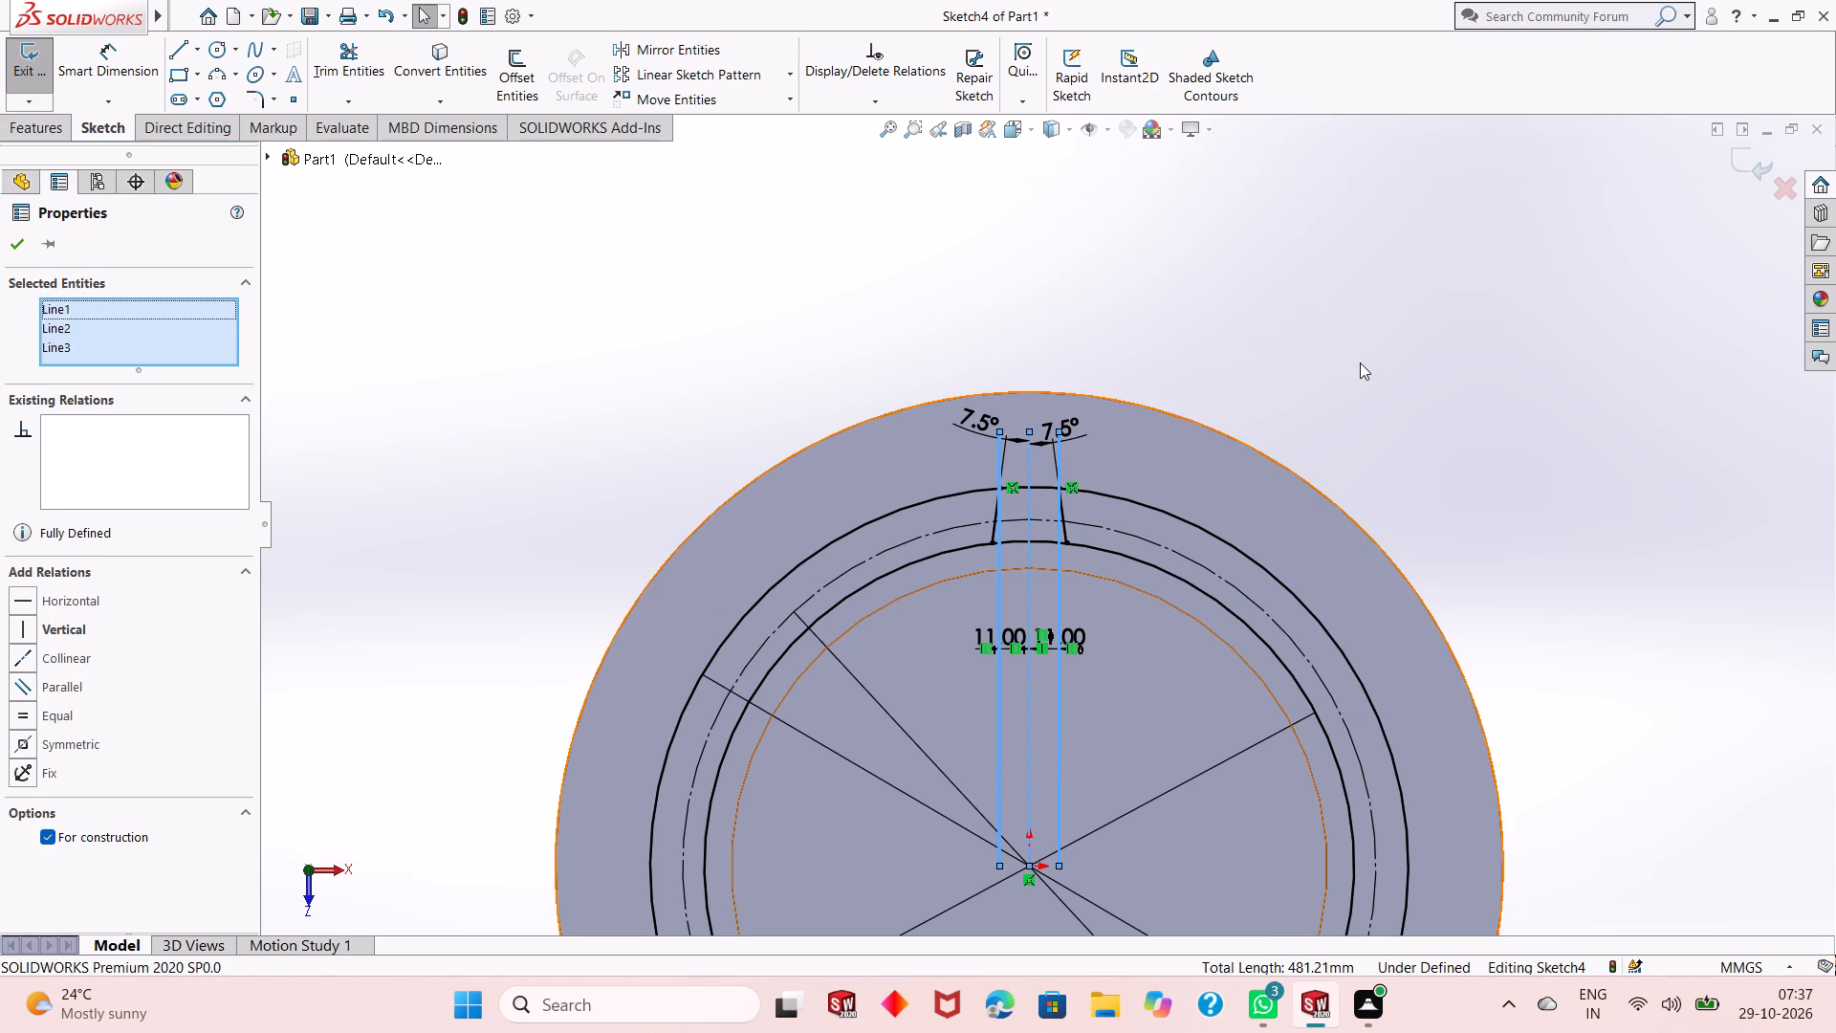
right_click(1360, 363)
click(1468, 625)
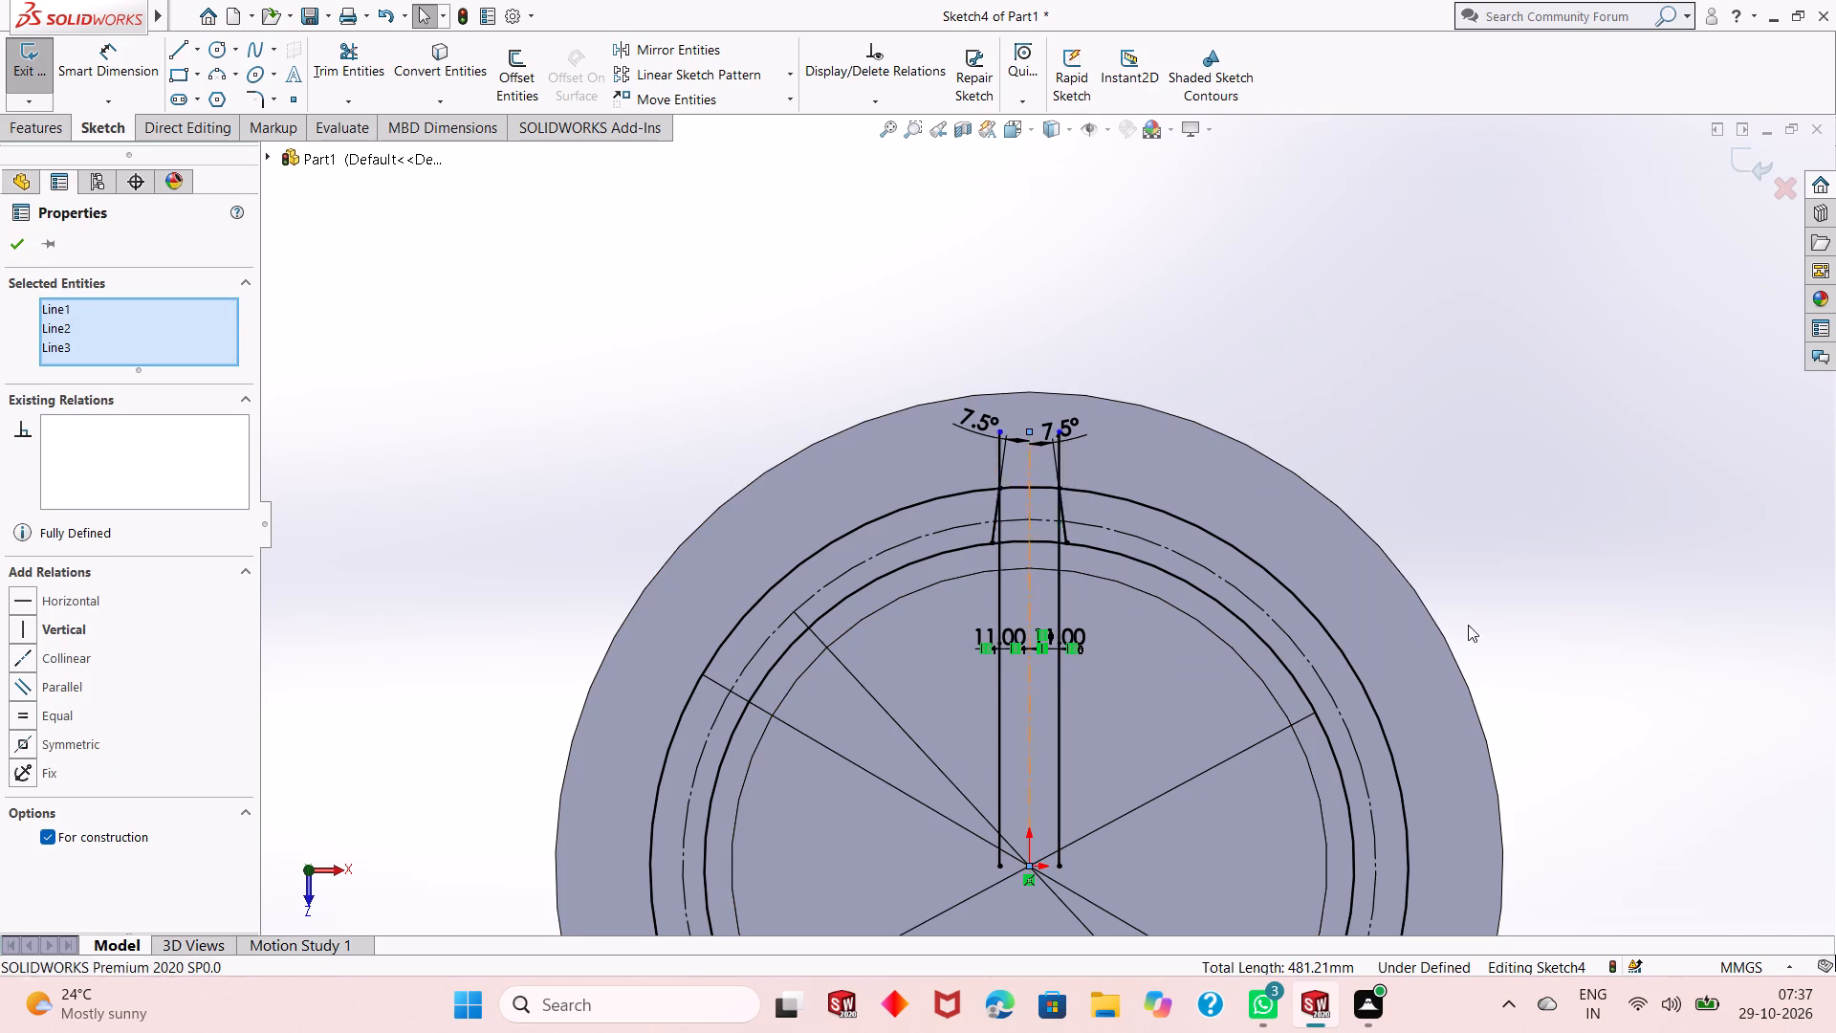
click(776, 491)
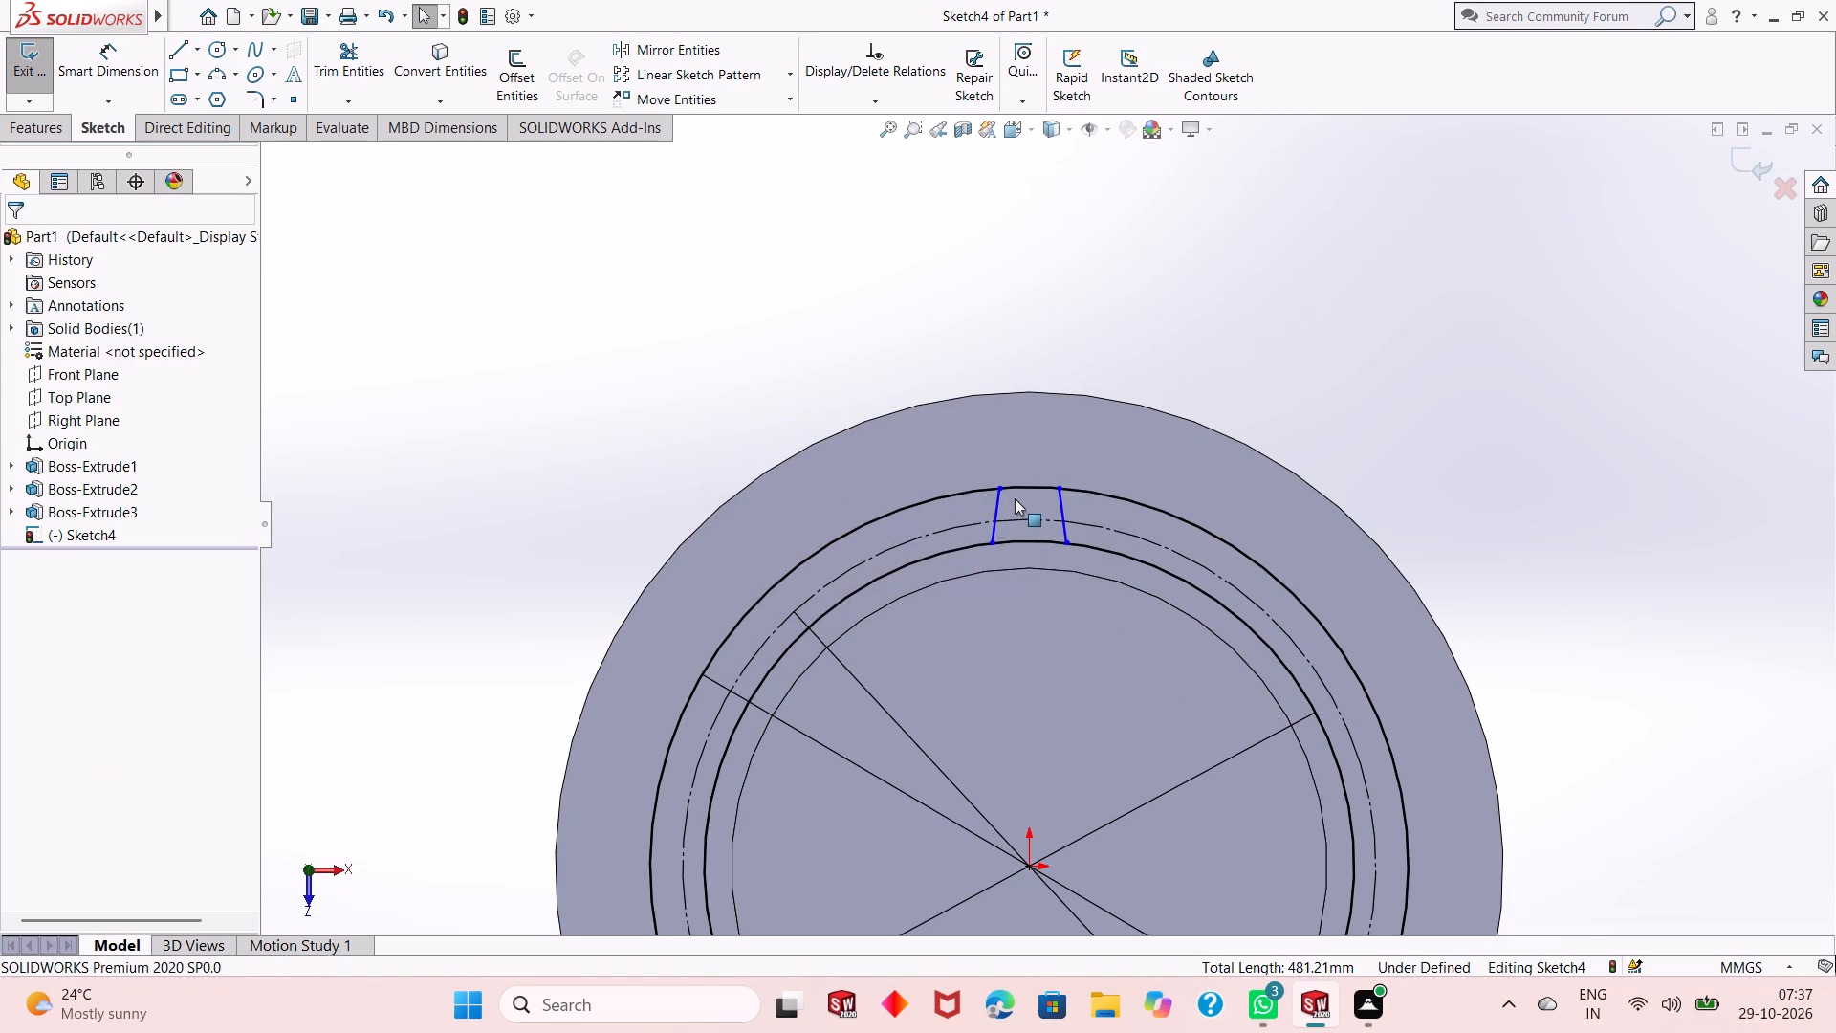
Trim away the short arc of the 240 mm circle between the two slanted flank lines.
scroll(1016, 509, down, 4)
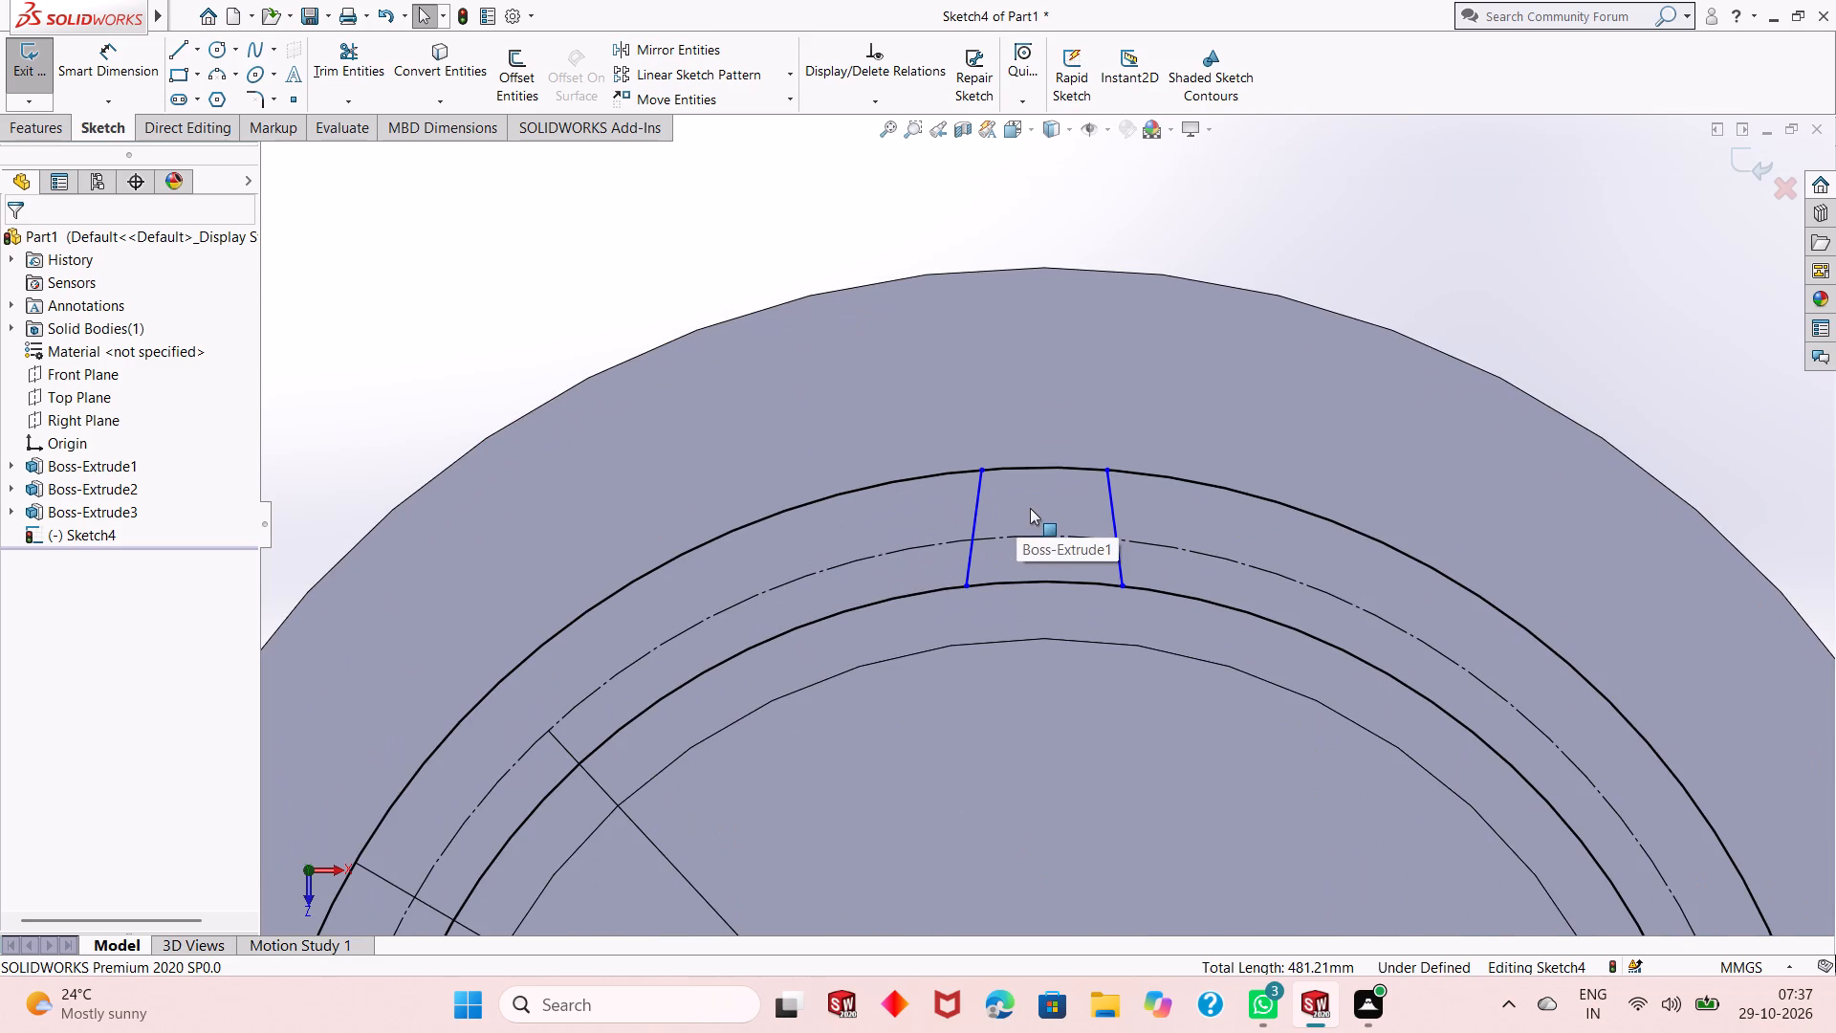
click(350, 45)
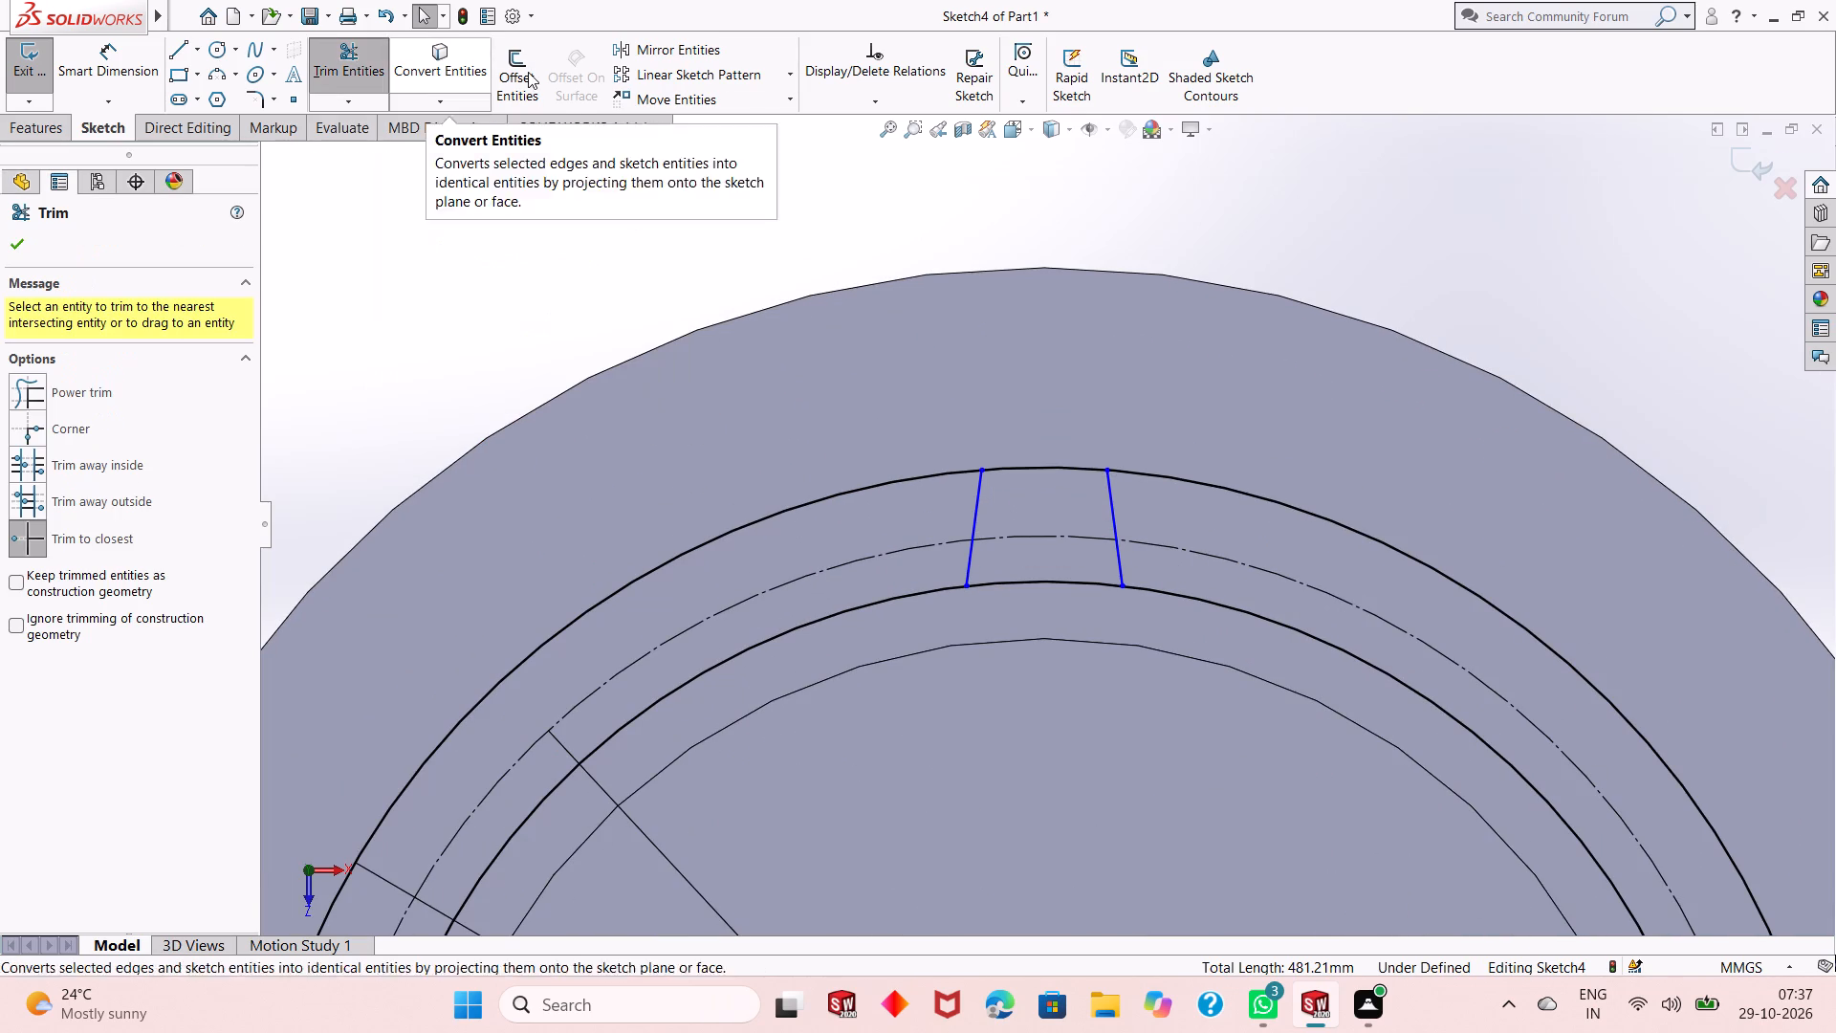
click(1036, 582)
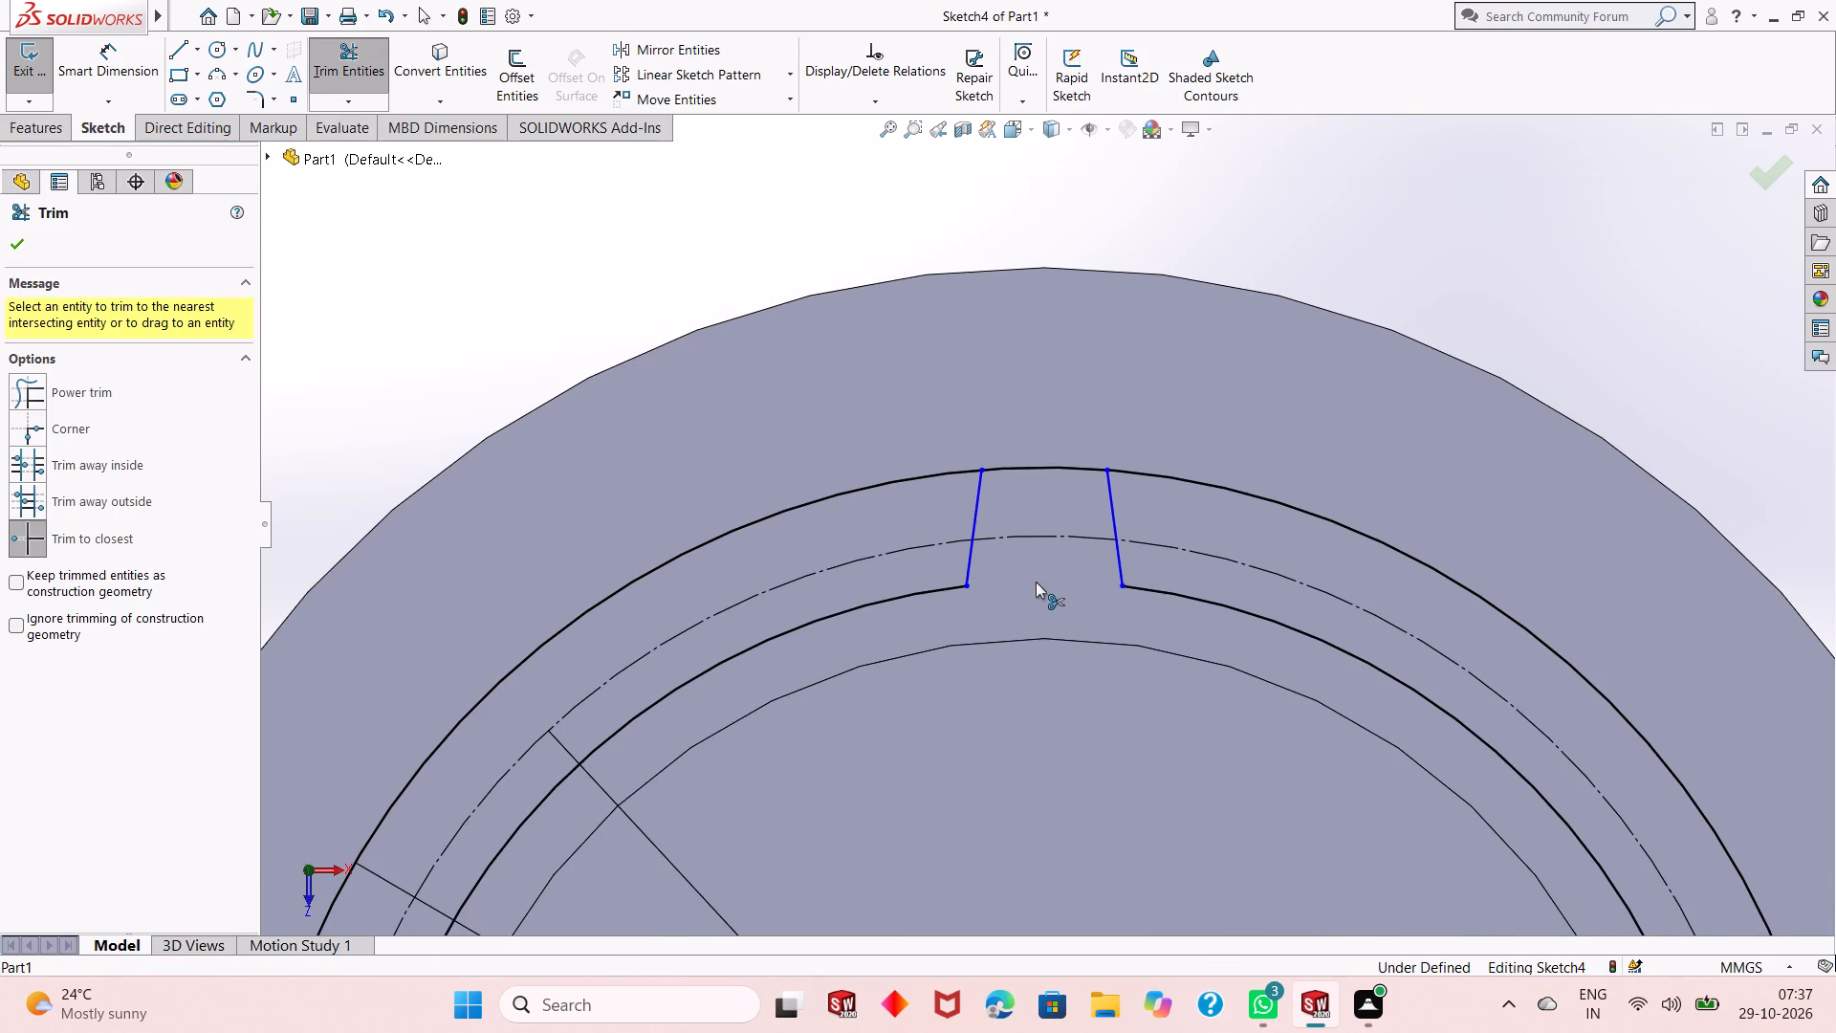
right_click(1012, 355)
click(1049, 414)
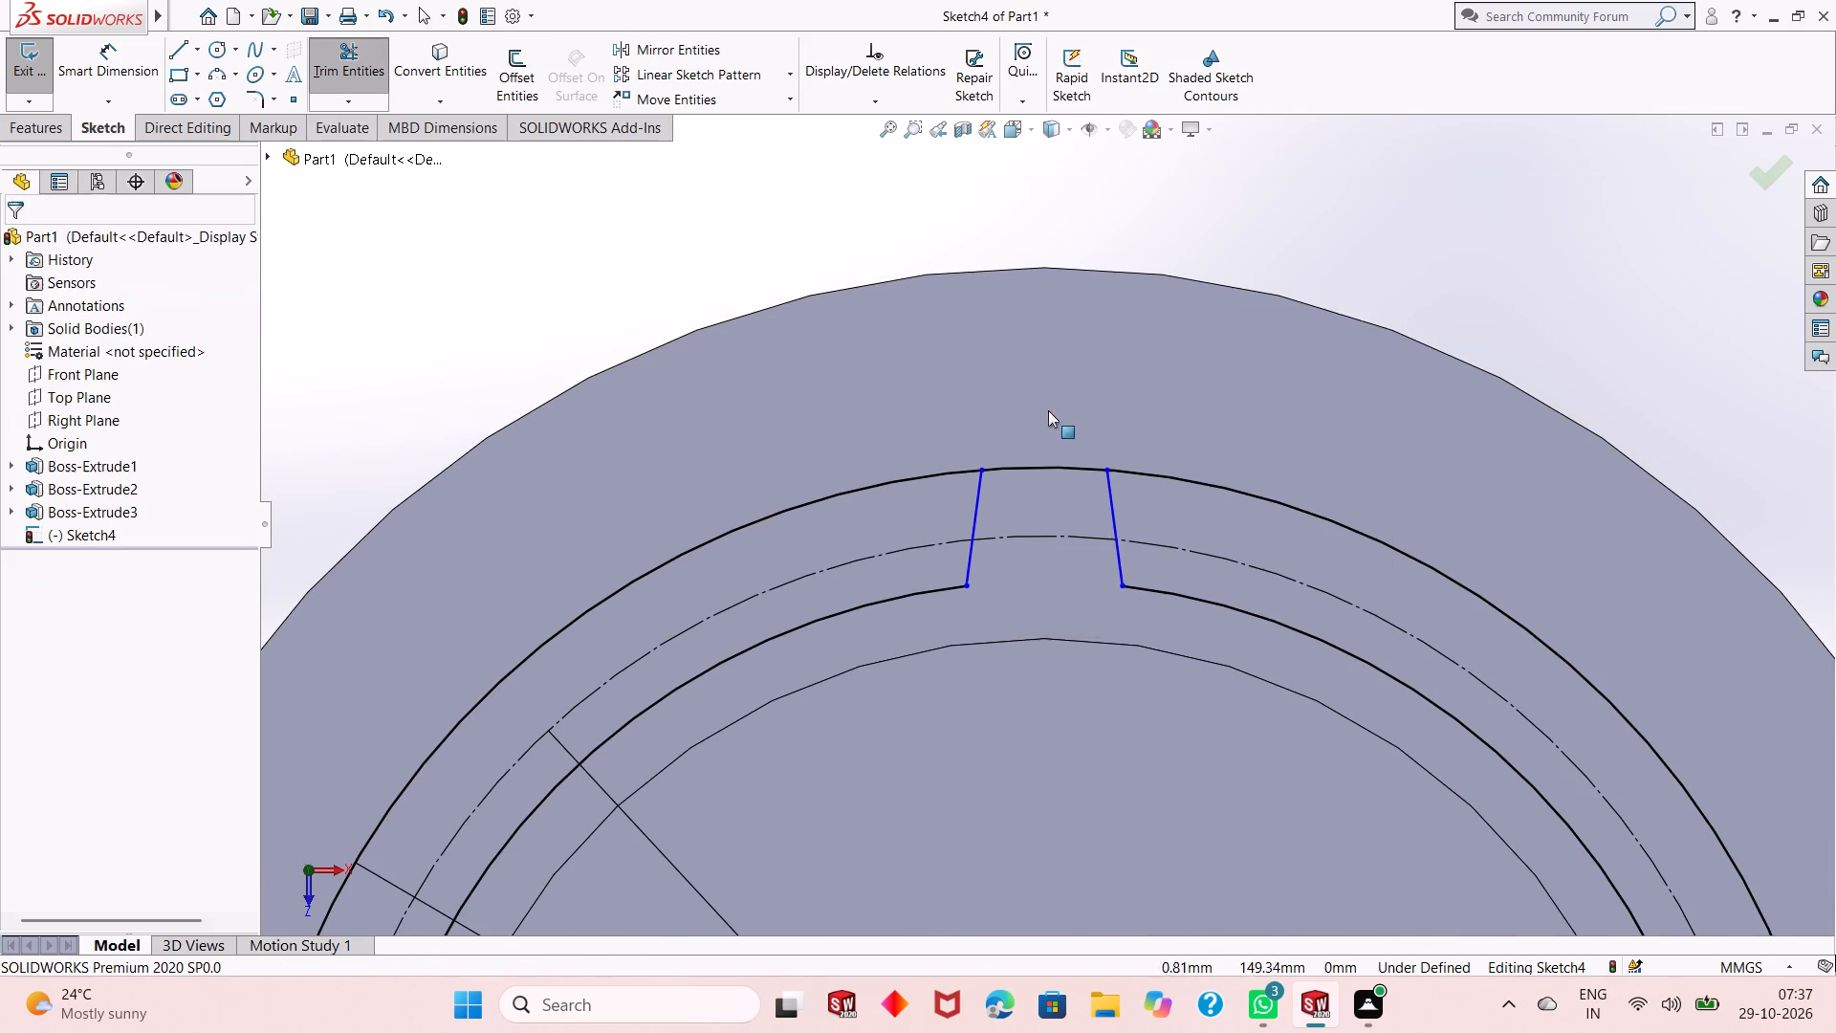
Add a Fix relation to the left flank line's upper endpoint on the 280 mm circle.
click(983, 466)
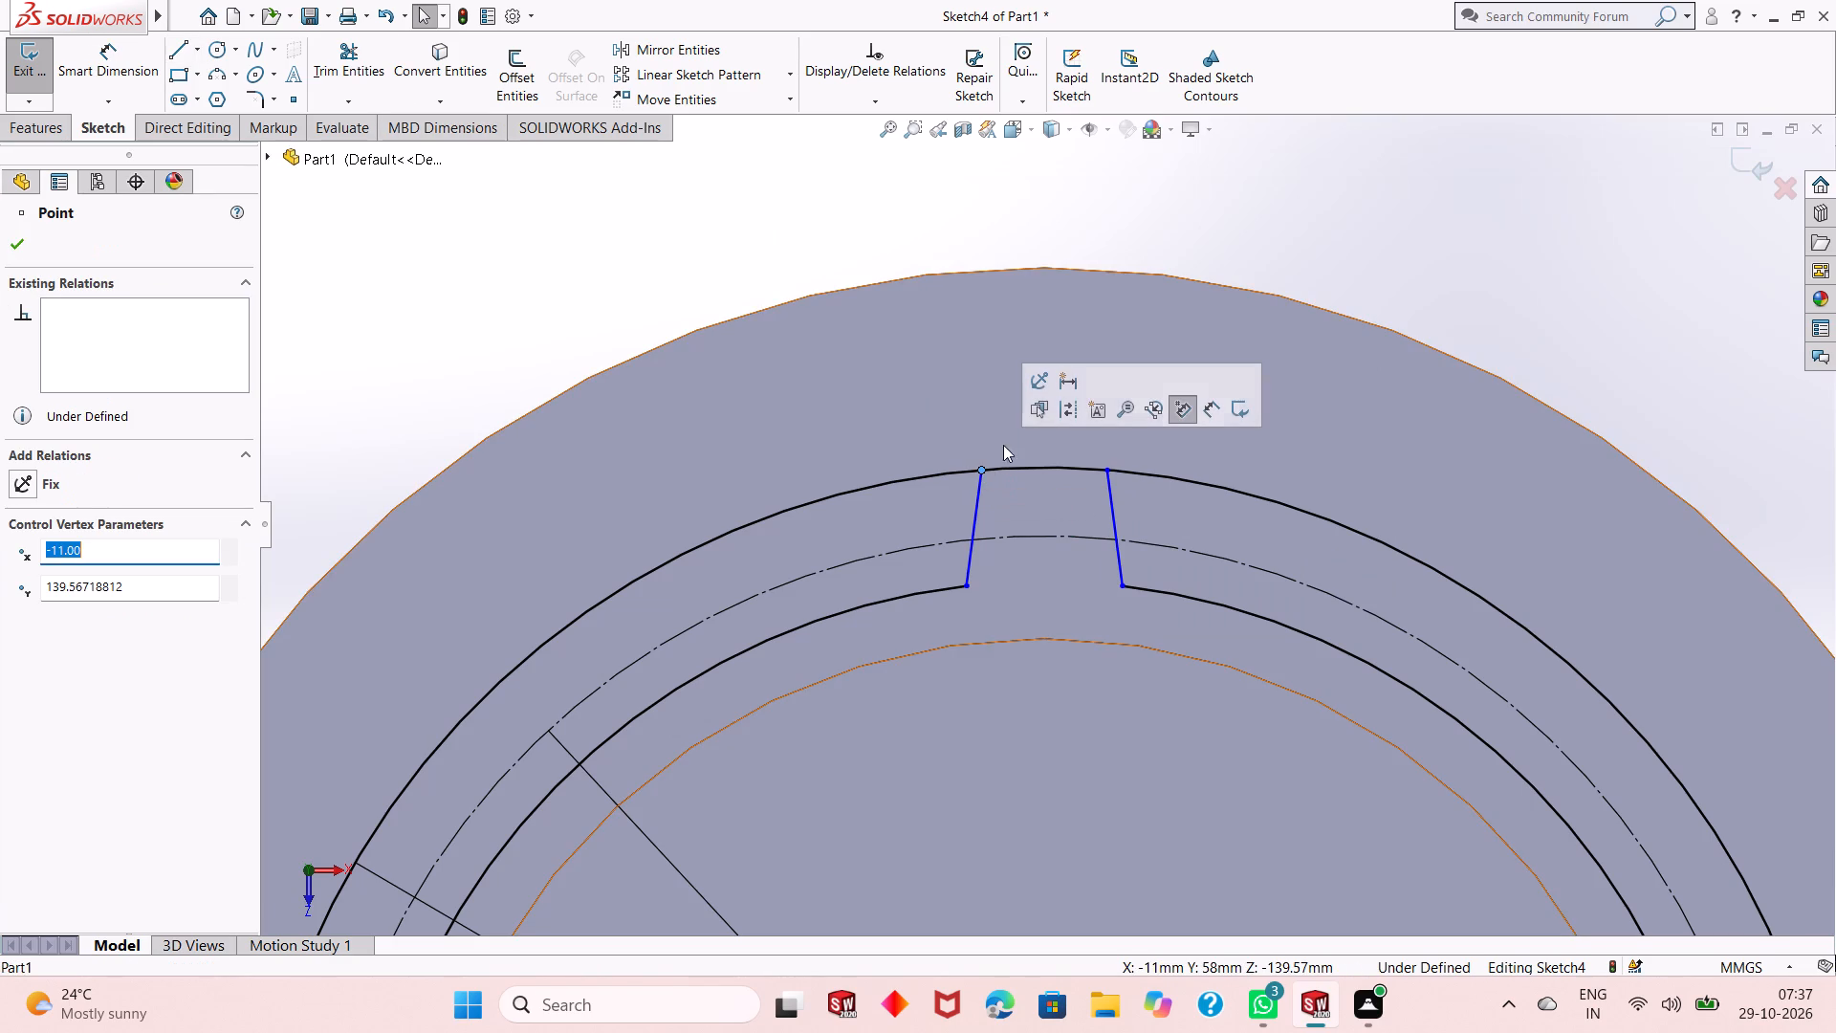
click(1035, 379)
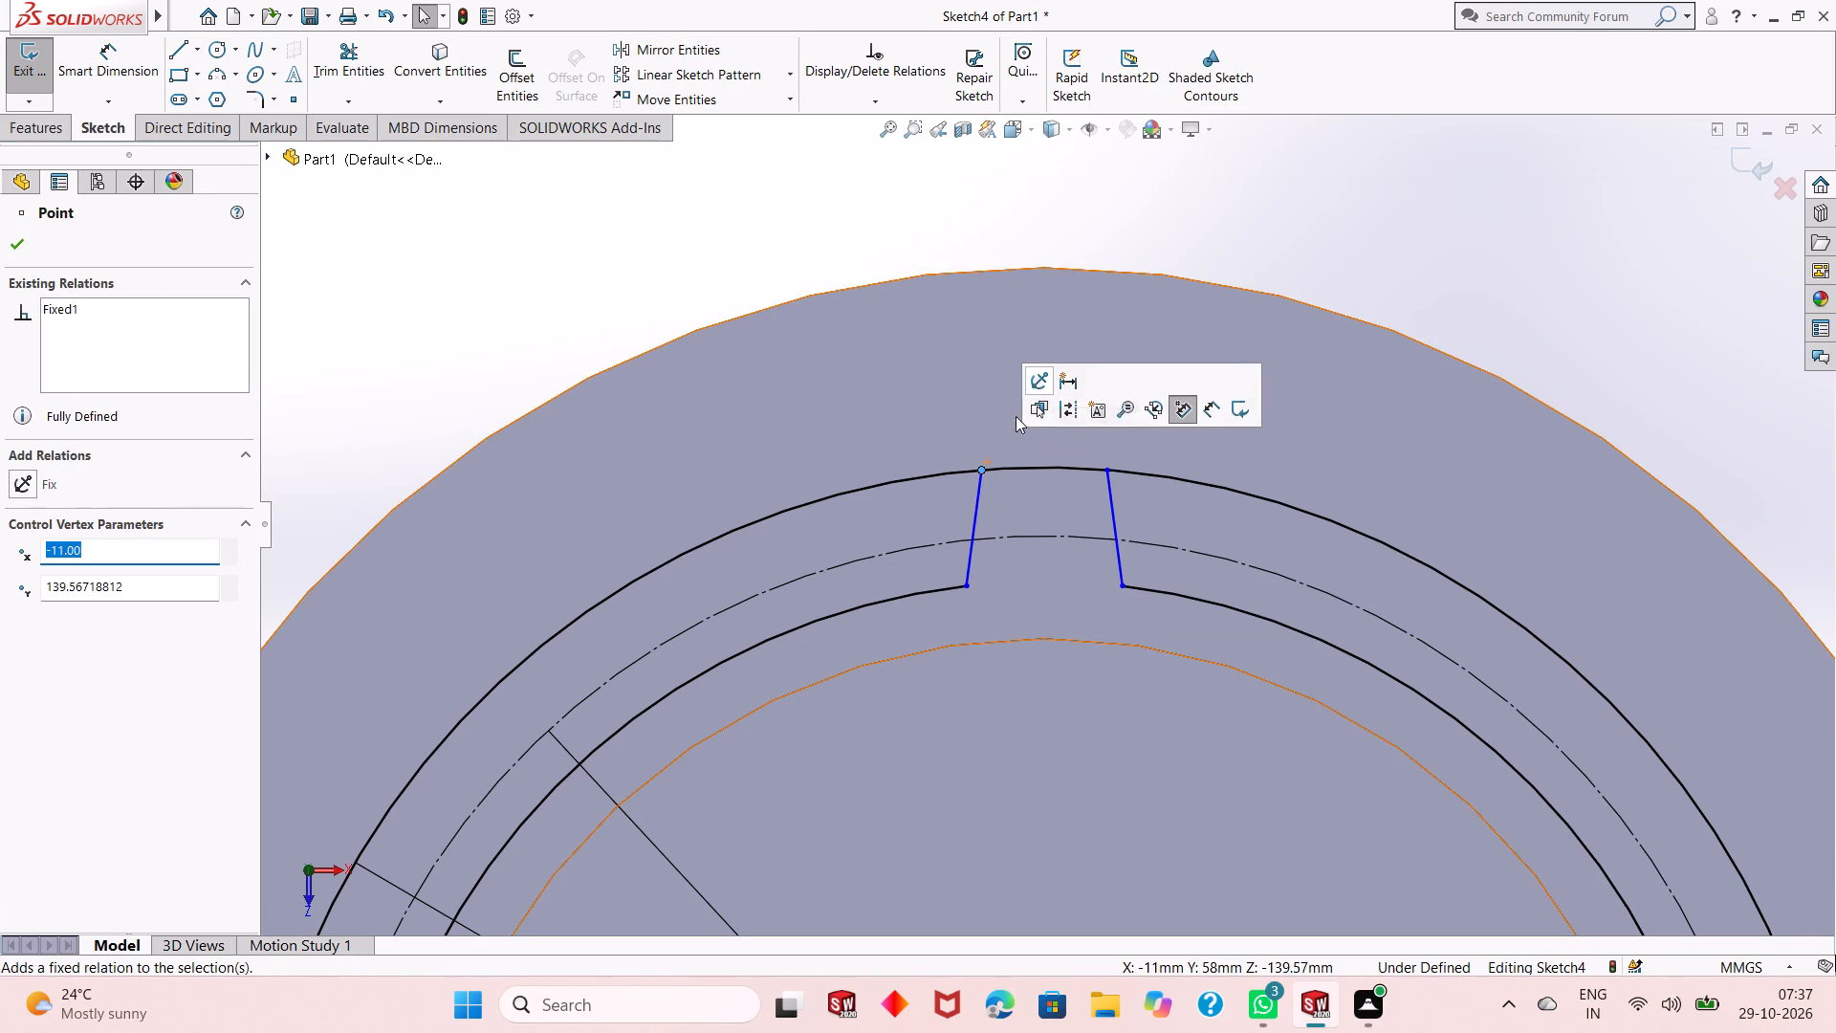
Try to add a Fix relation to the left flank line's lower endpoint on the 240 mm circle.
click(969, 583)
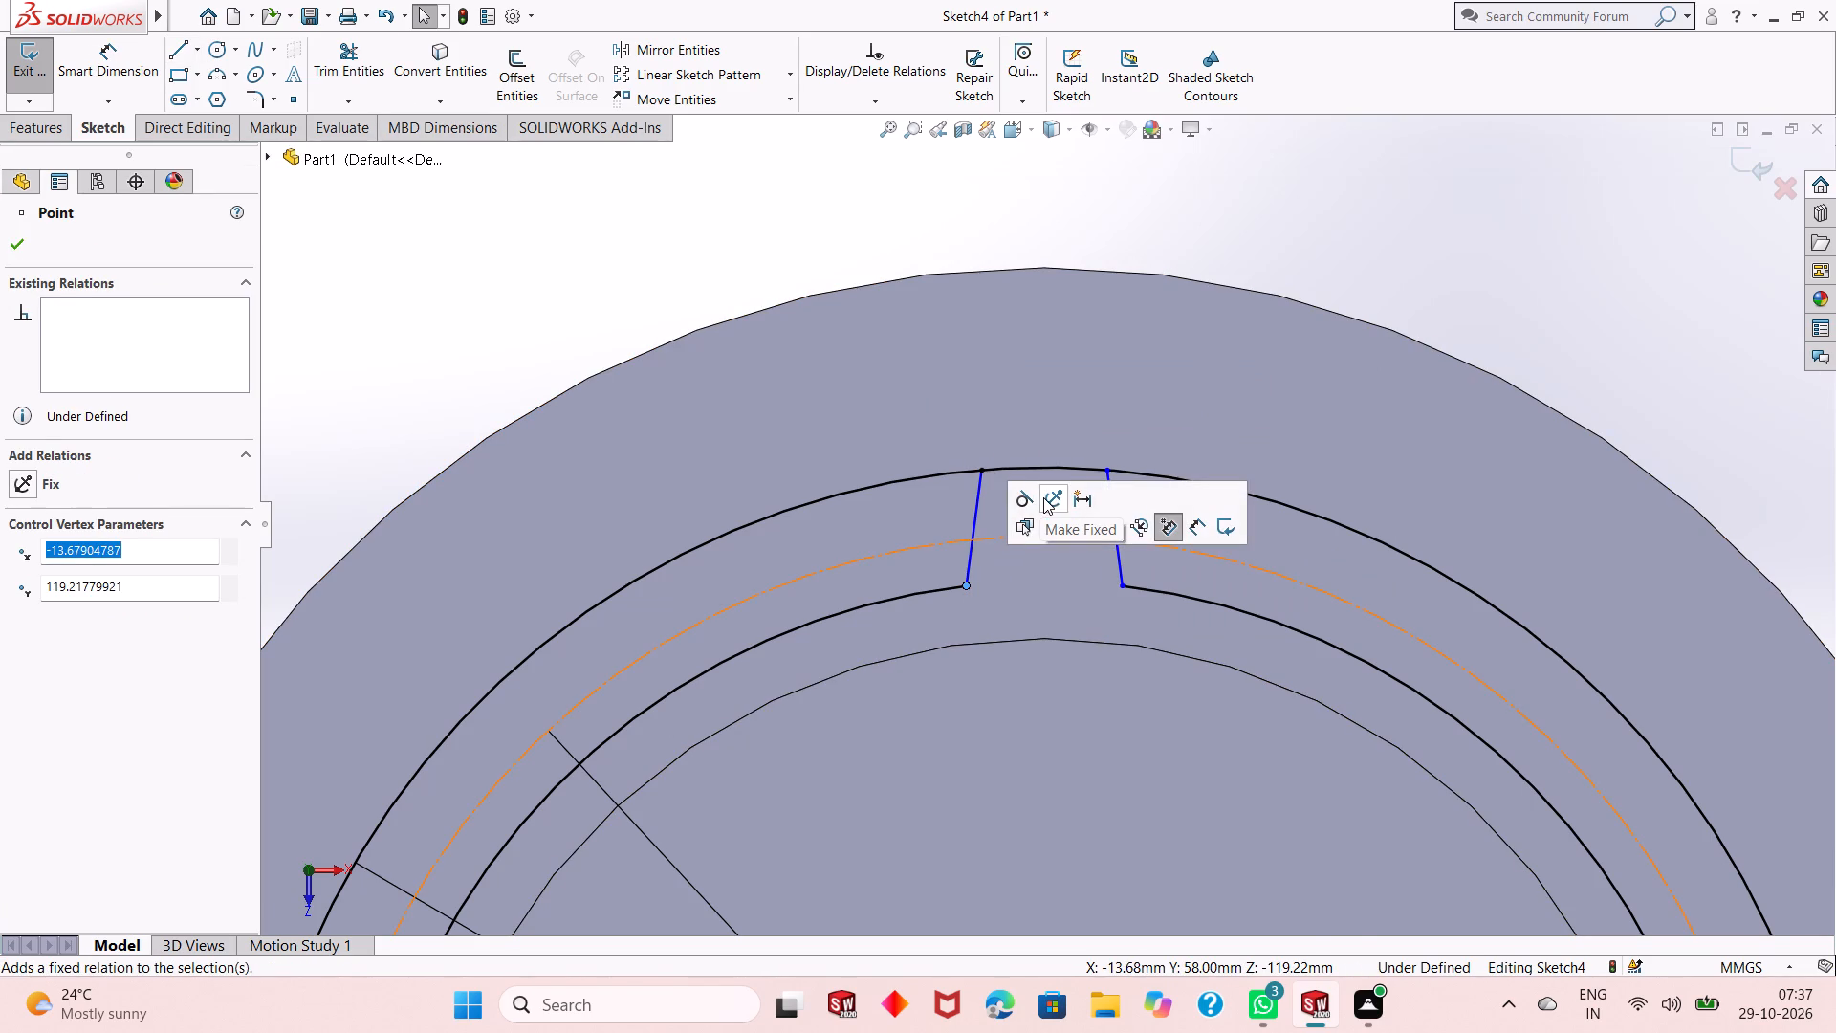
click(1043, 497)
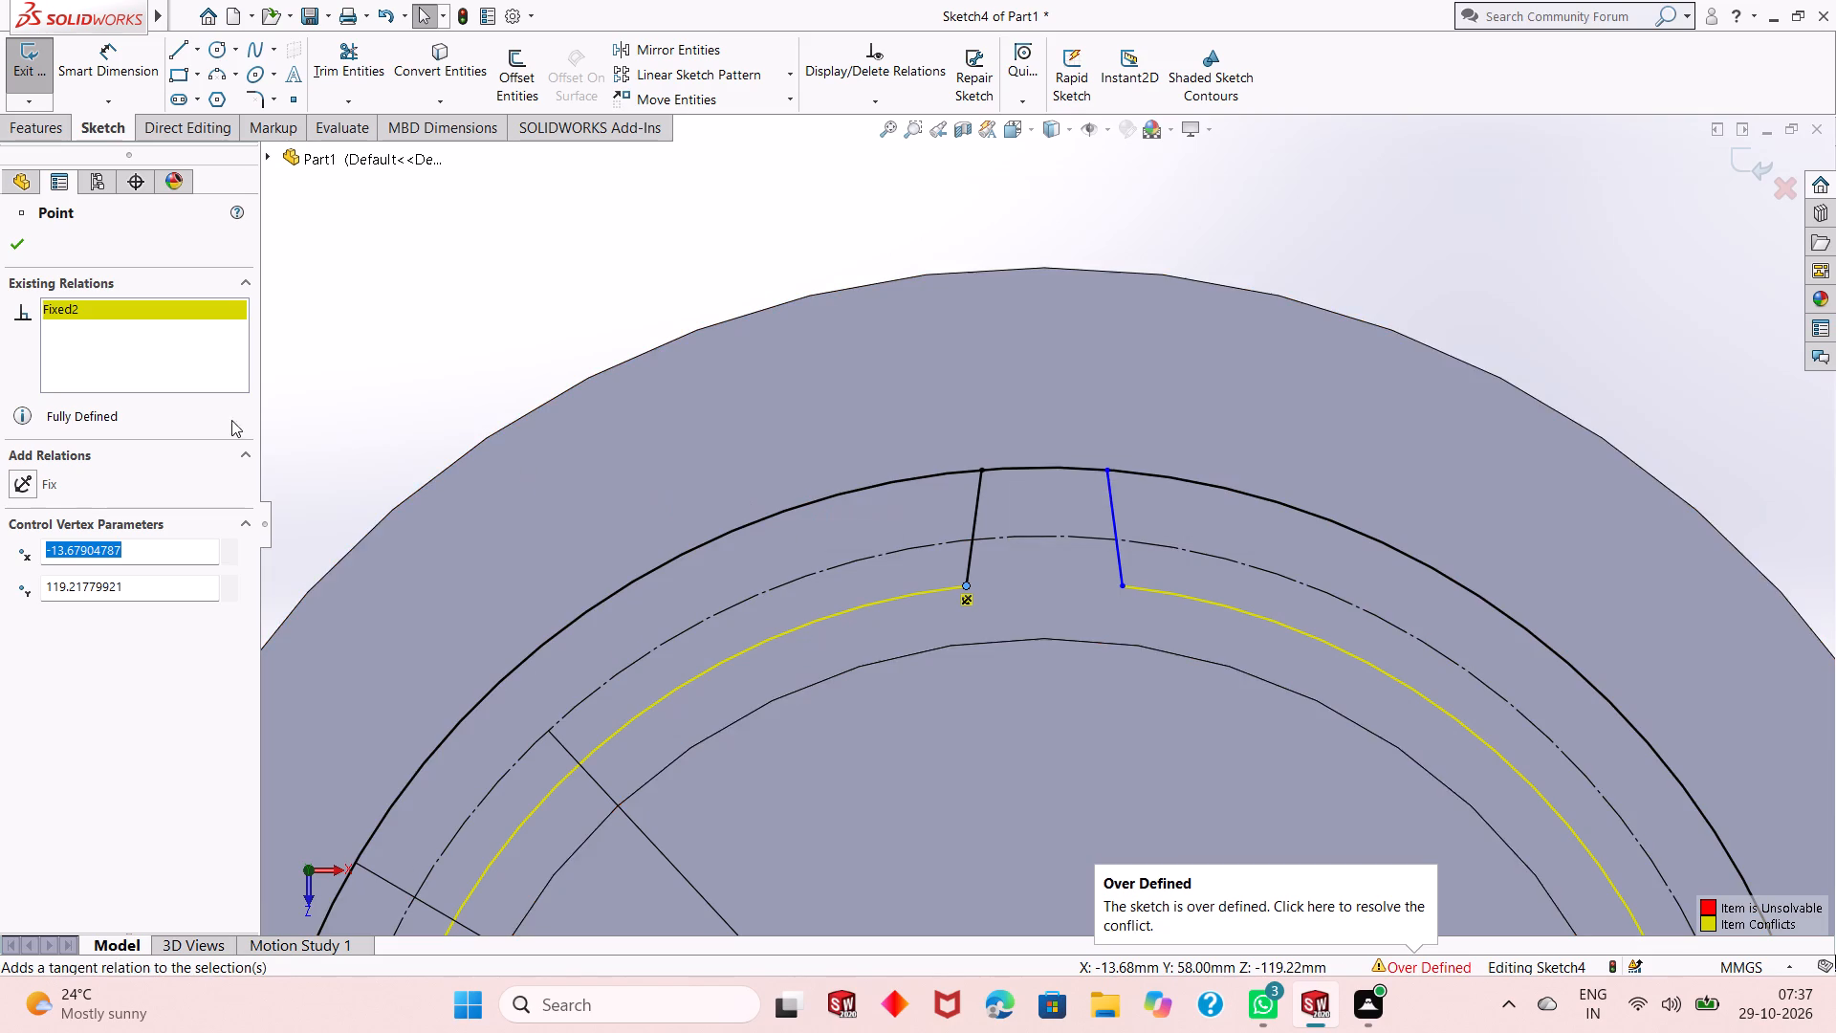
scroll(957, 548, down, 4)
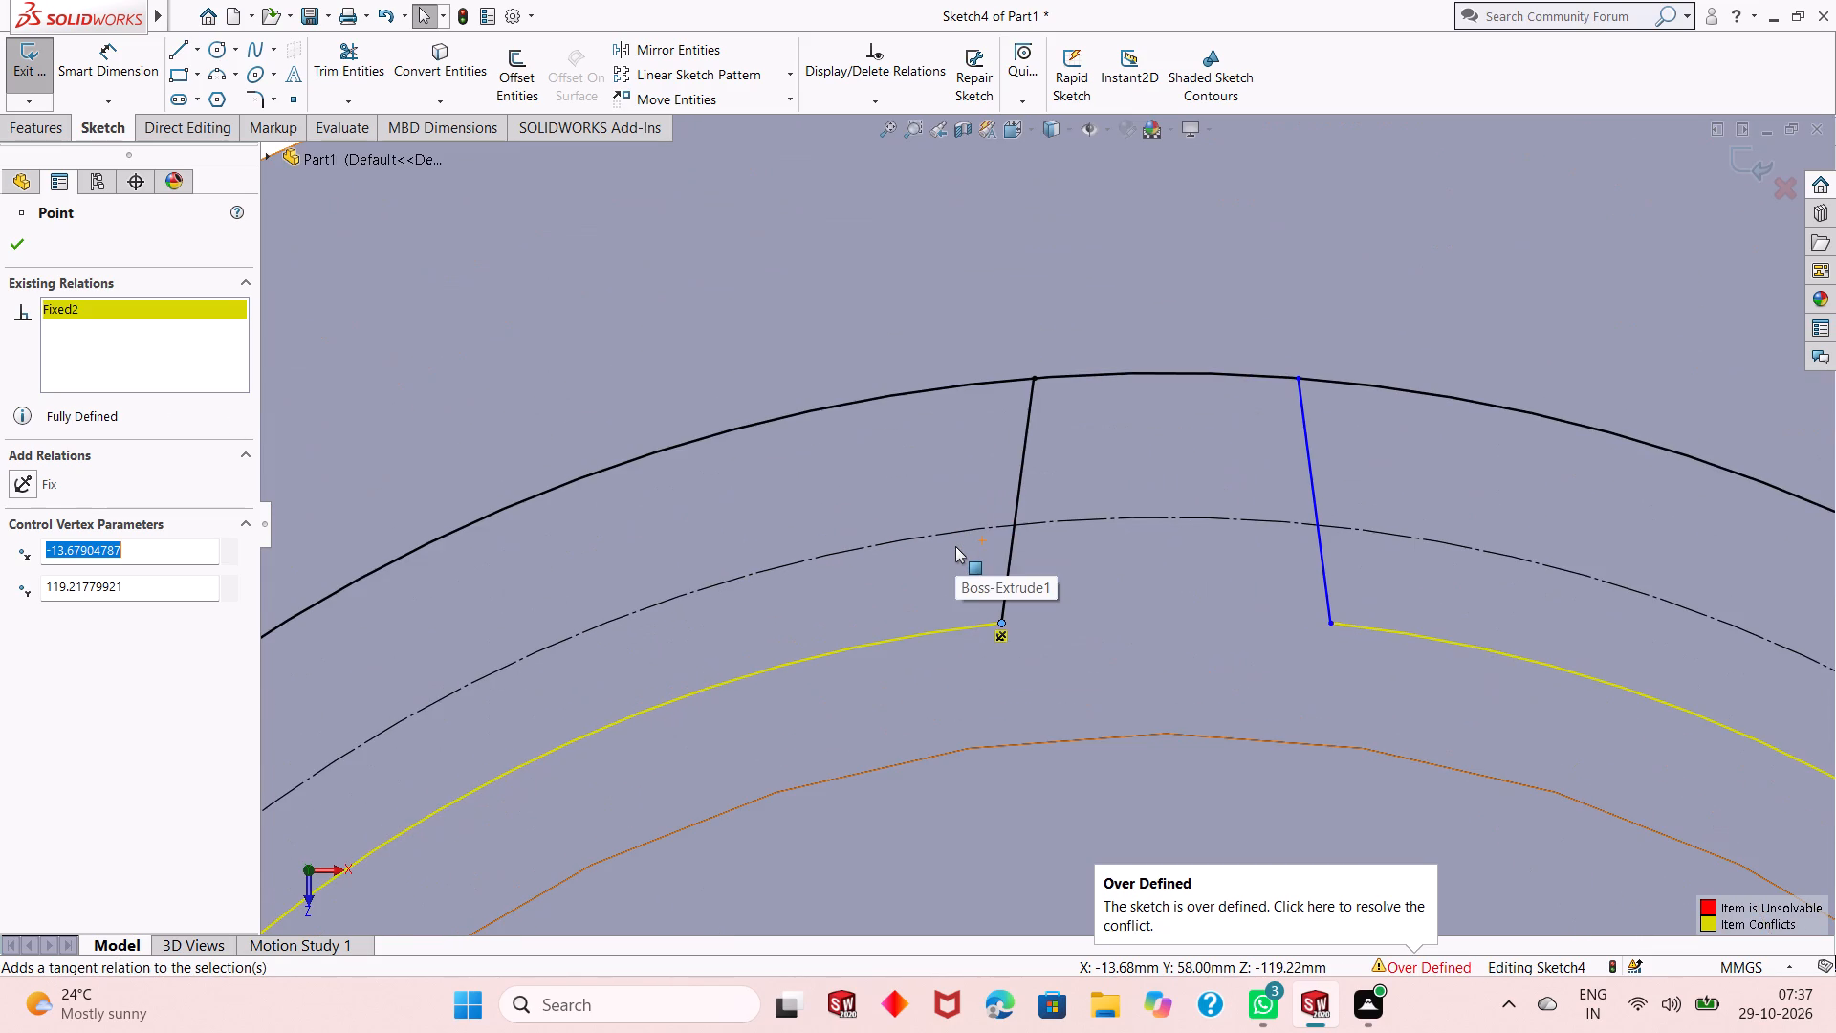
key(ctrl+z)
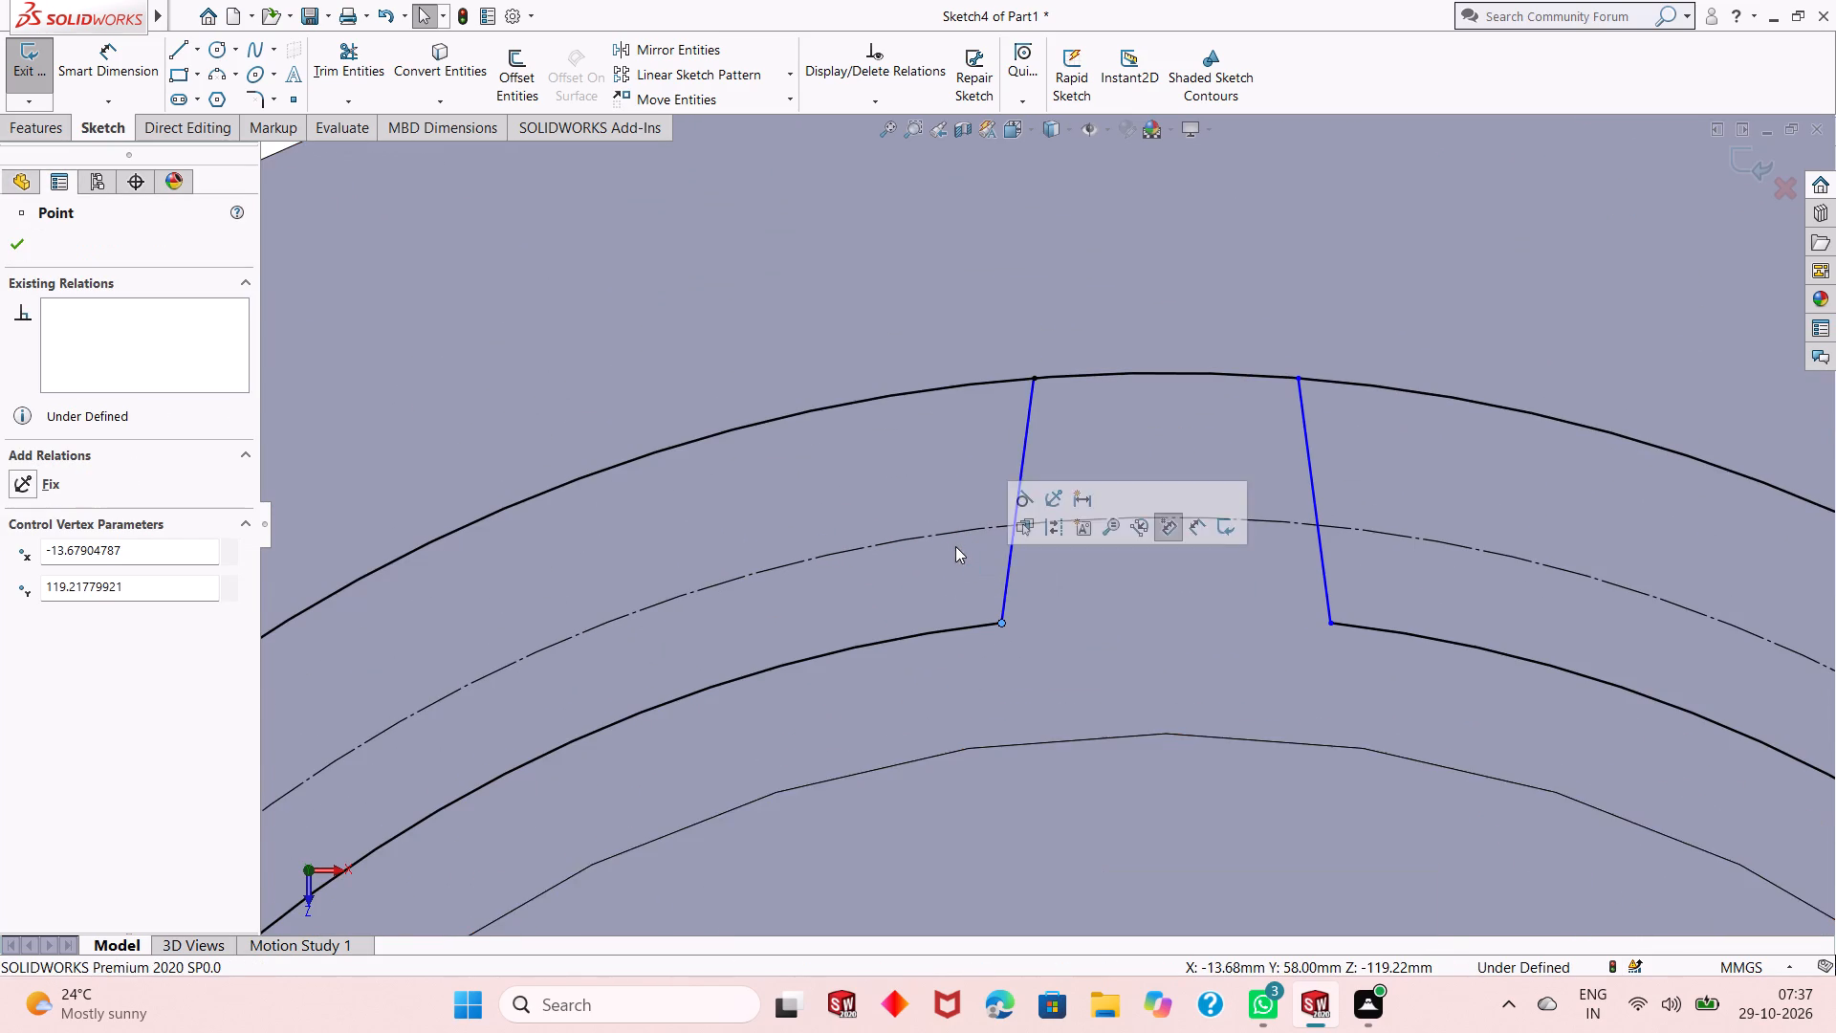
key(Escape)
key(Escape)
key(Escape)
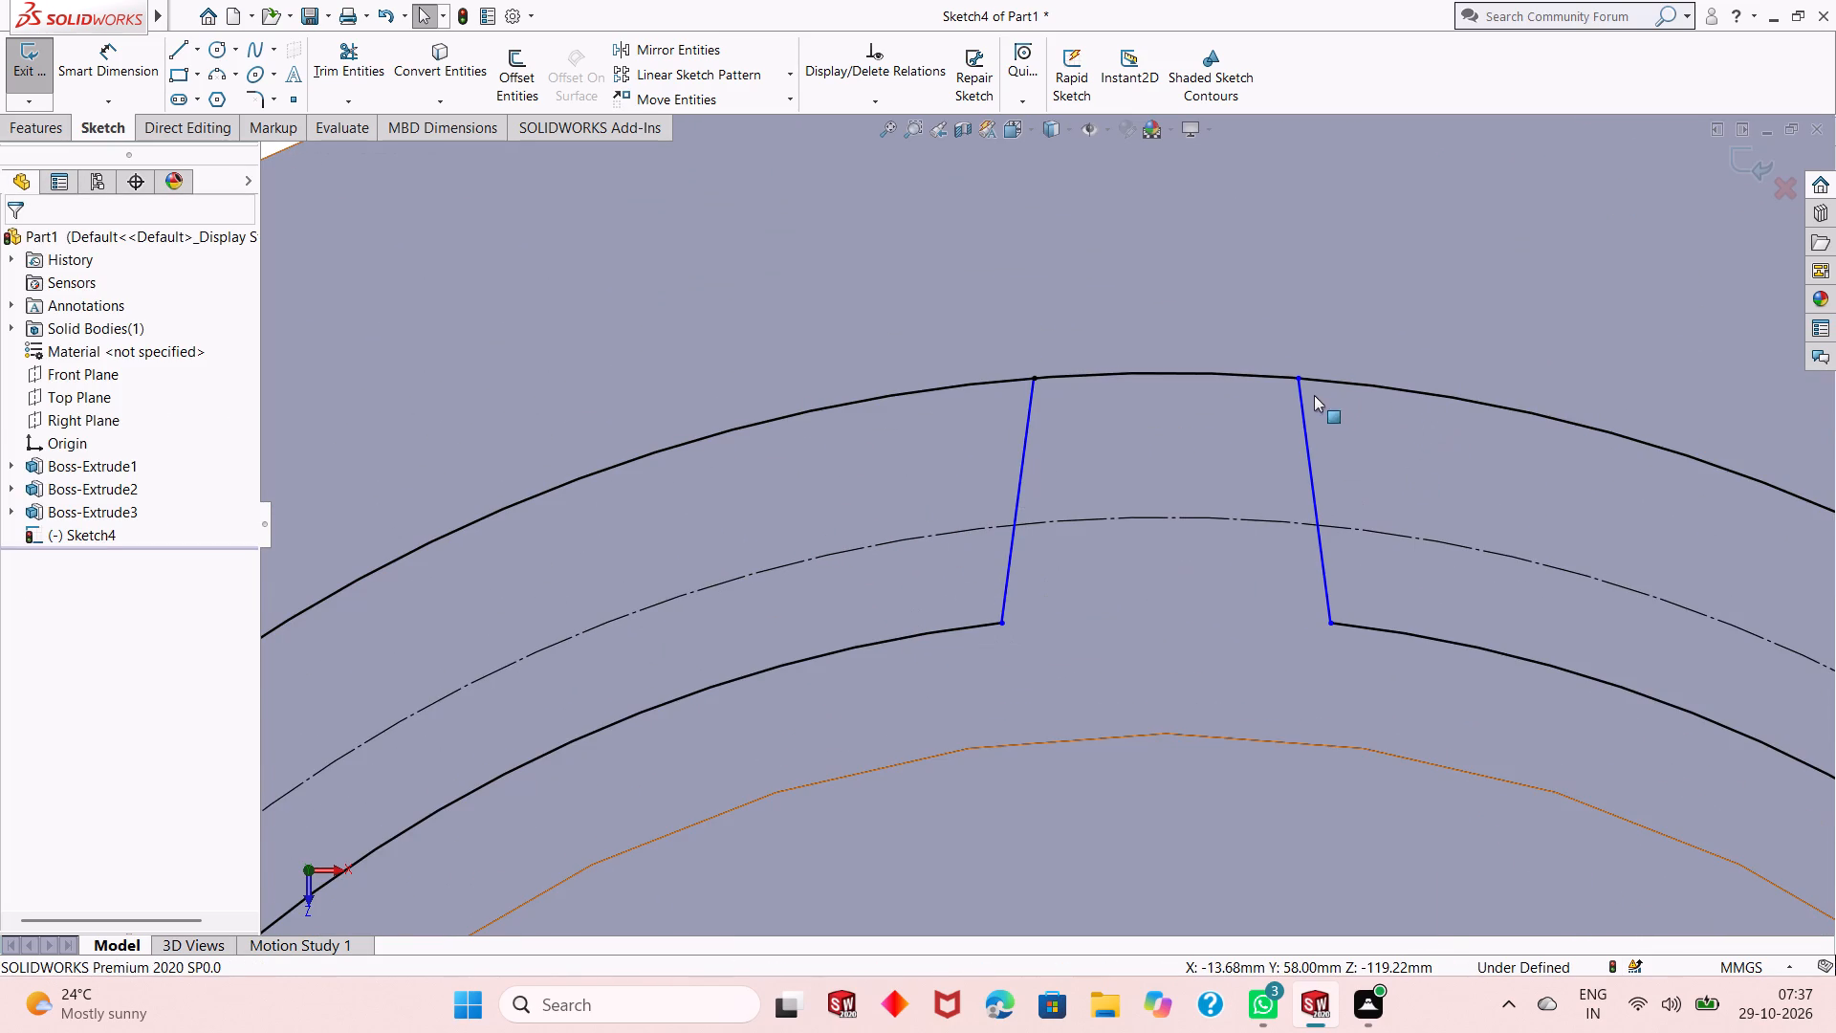
Add a Fix relation to the right flank line's upper endpoint on the 280 mm circle.
click(1301, 376)
click(1360, 294)
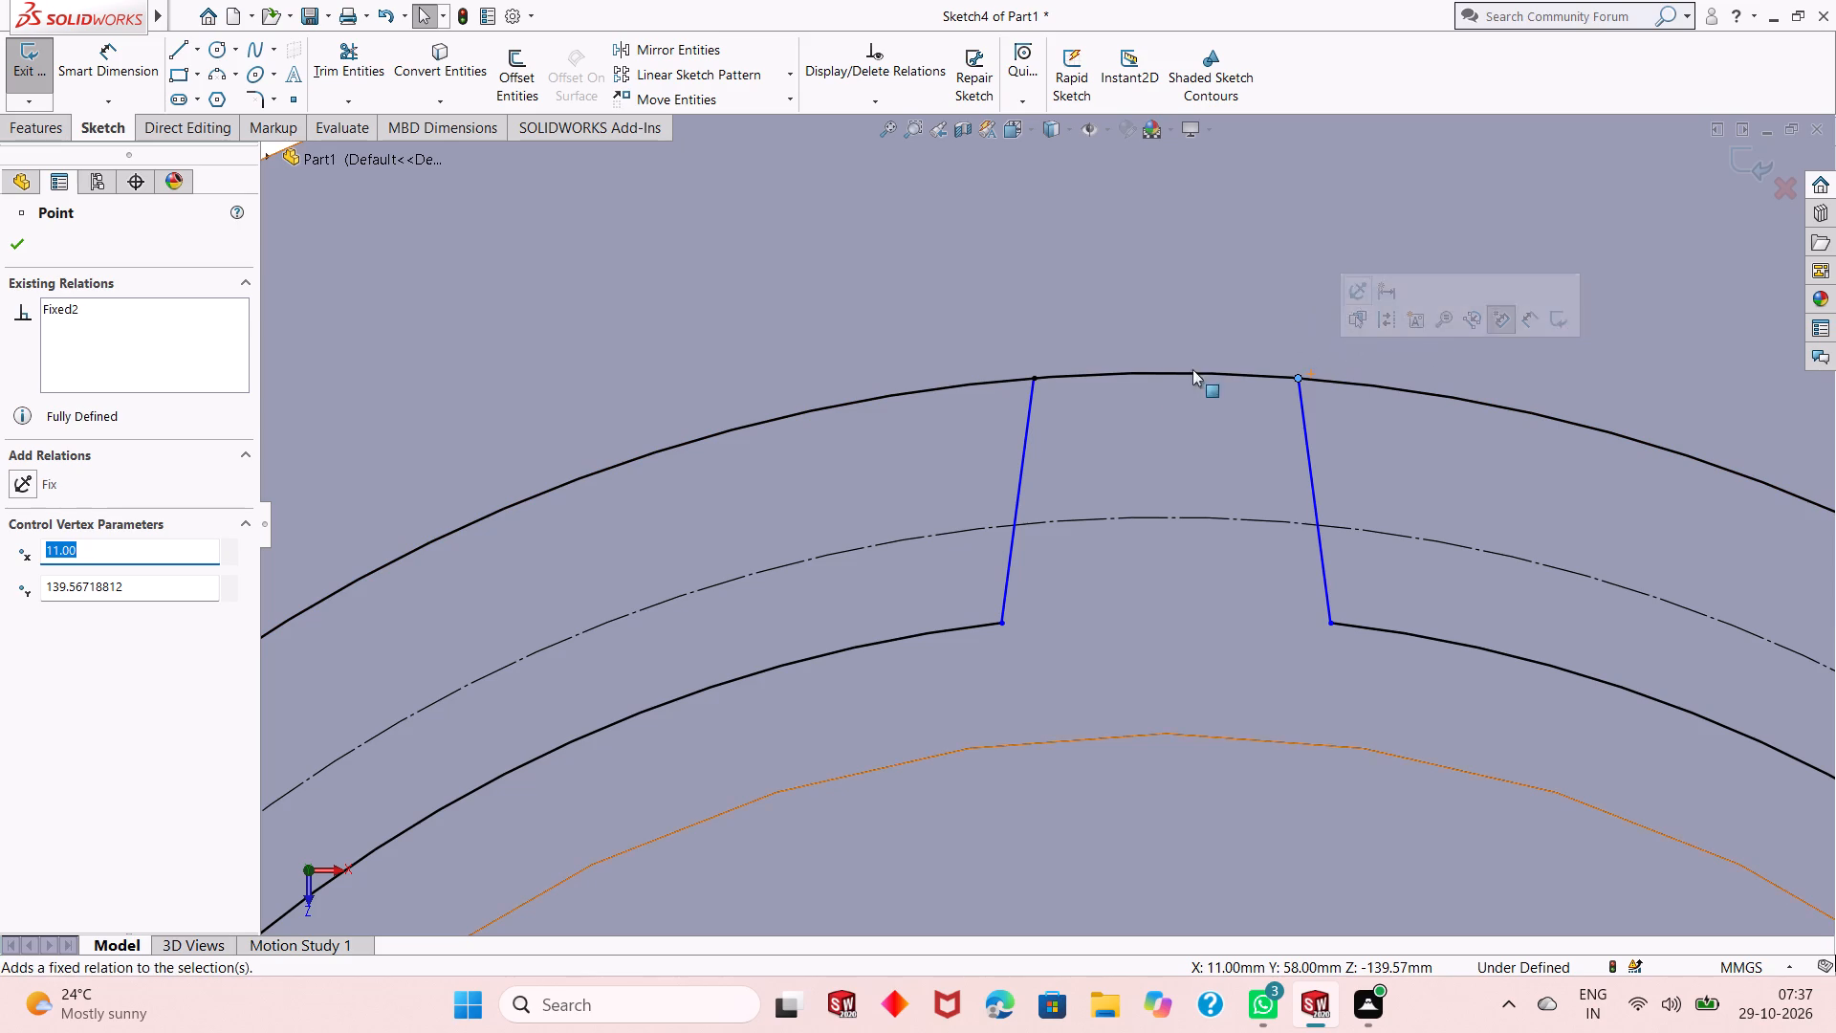
key(Escape)
key(Escape)
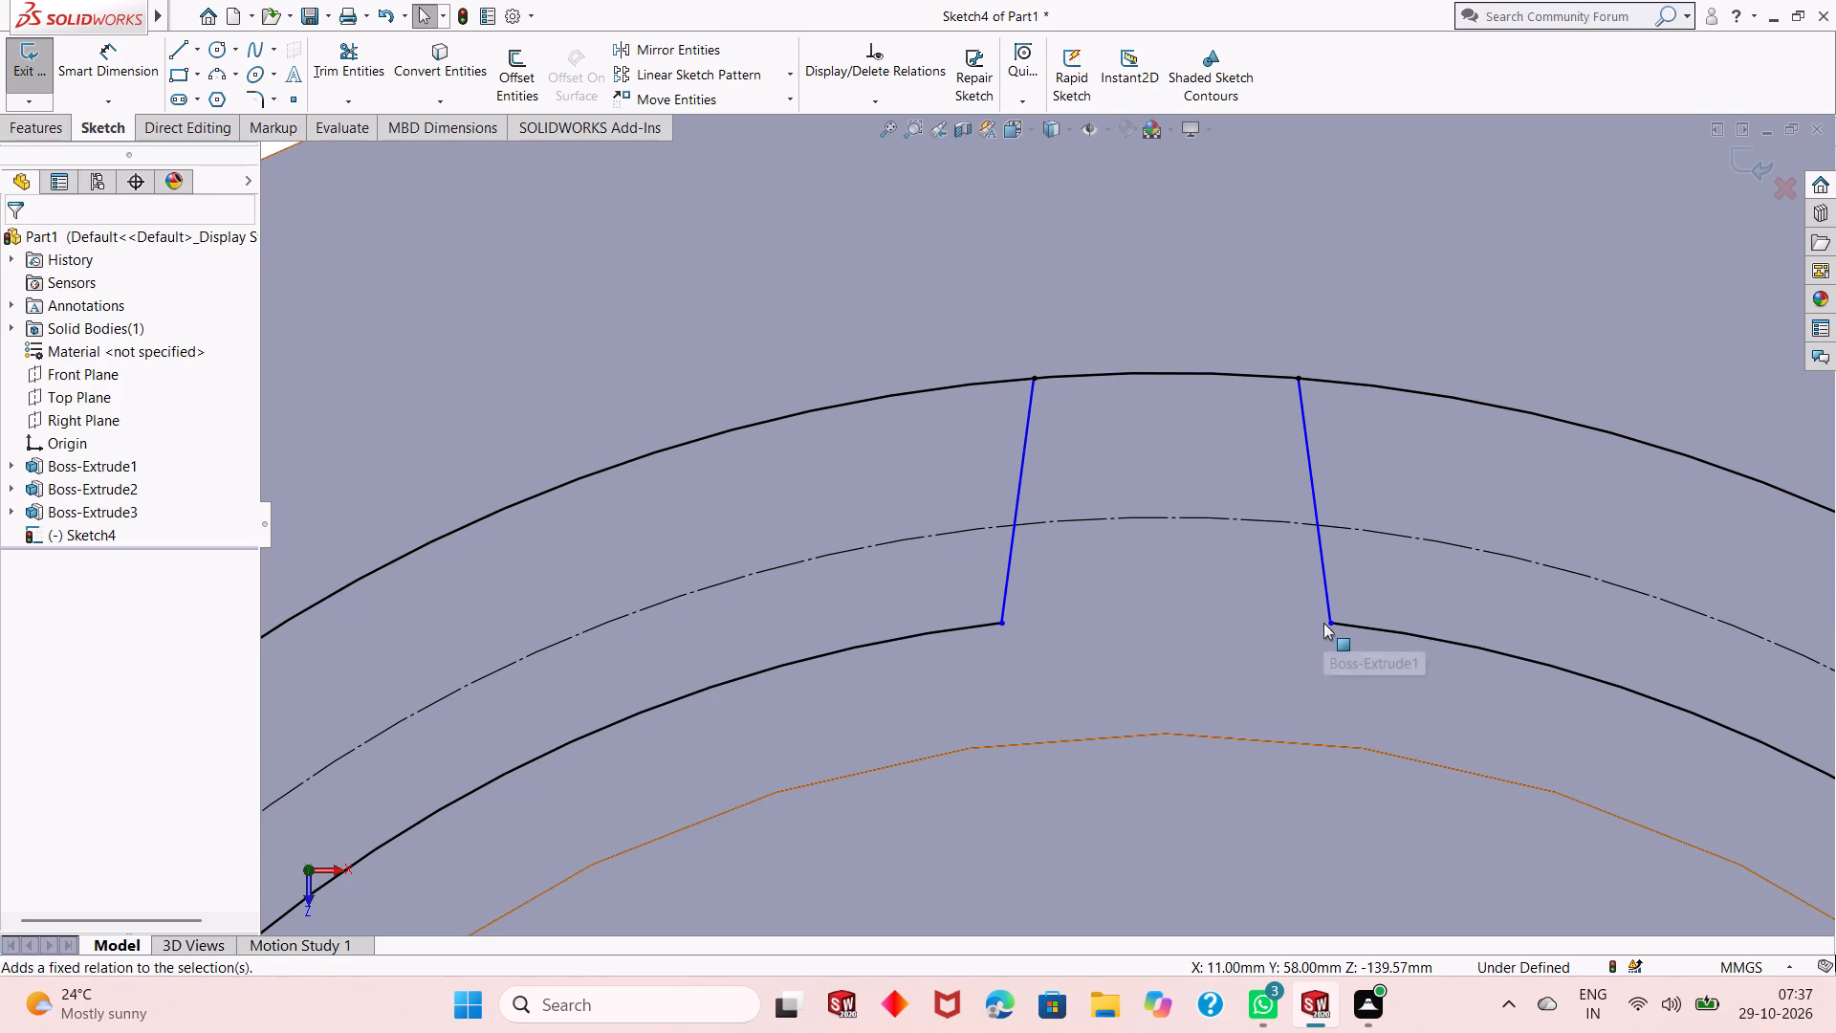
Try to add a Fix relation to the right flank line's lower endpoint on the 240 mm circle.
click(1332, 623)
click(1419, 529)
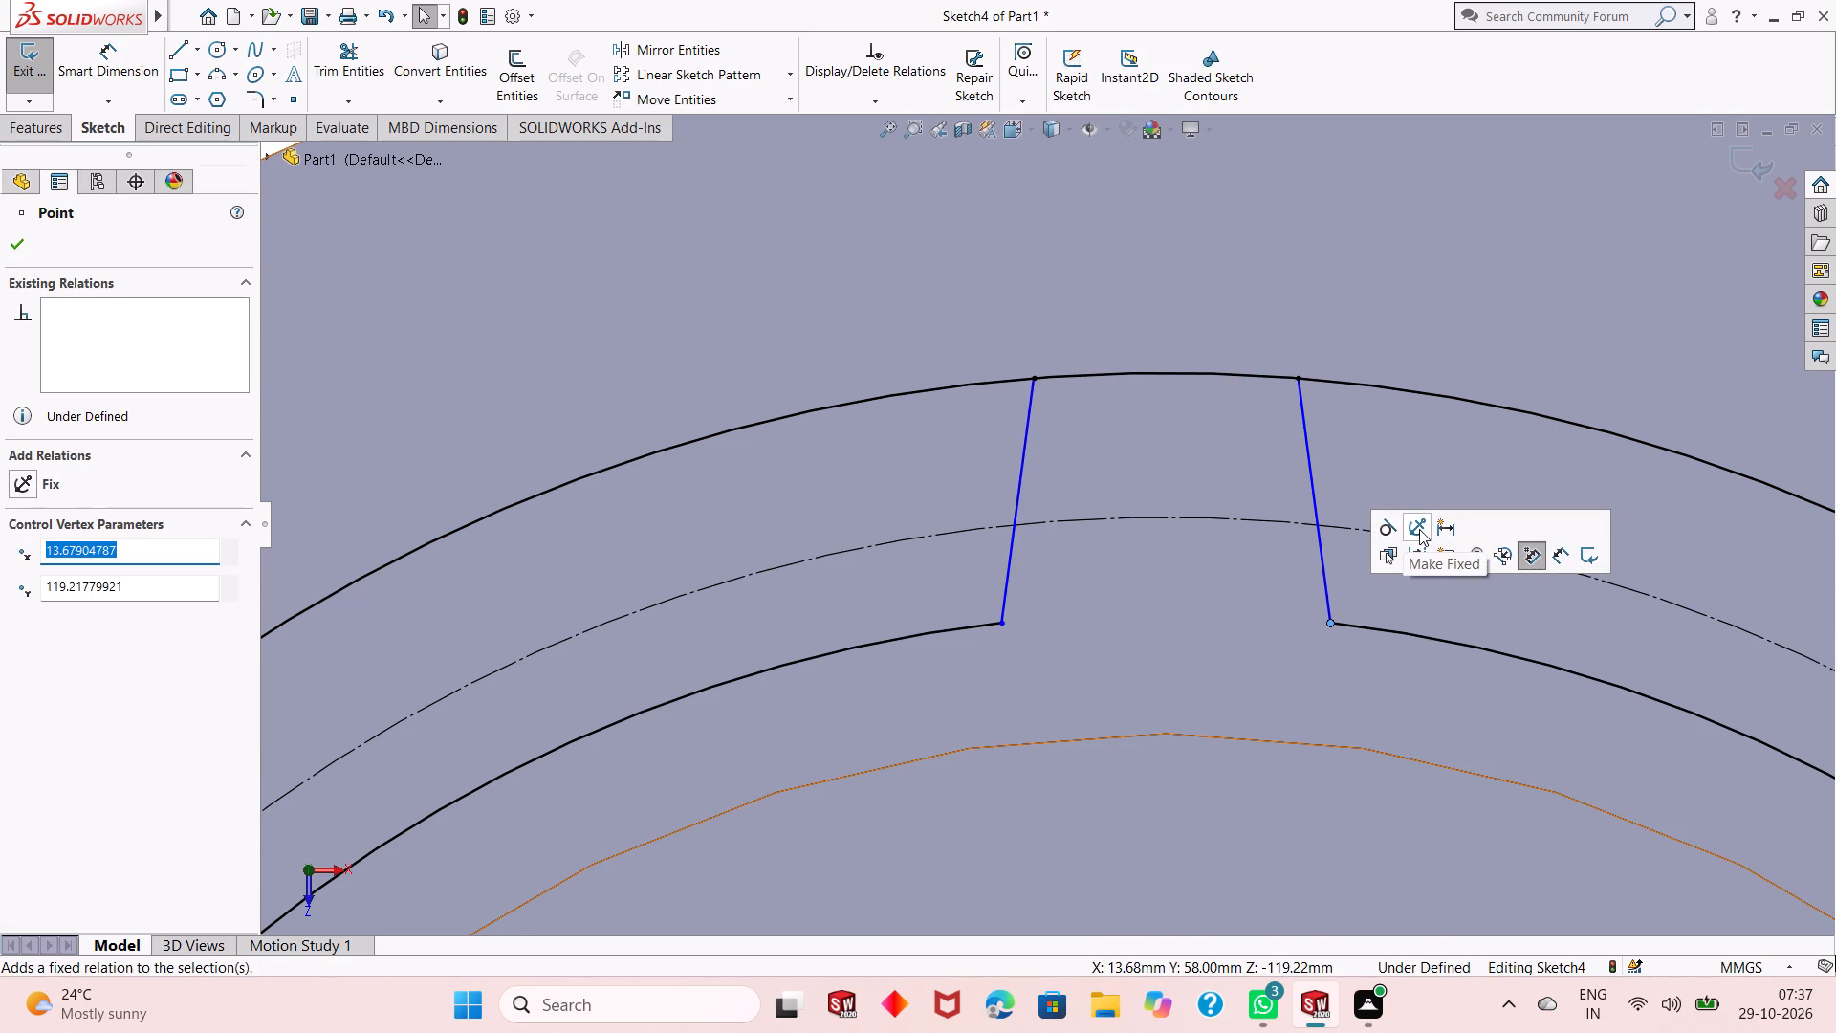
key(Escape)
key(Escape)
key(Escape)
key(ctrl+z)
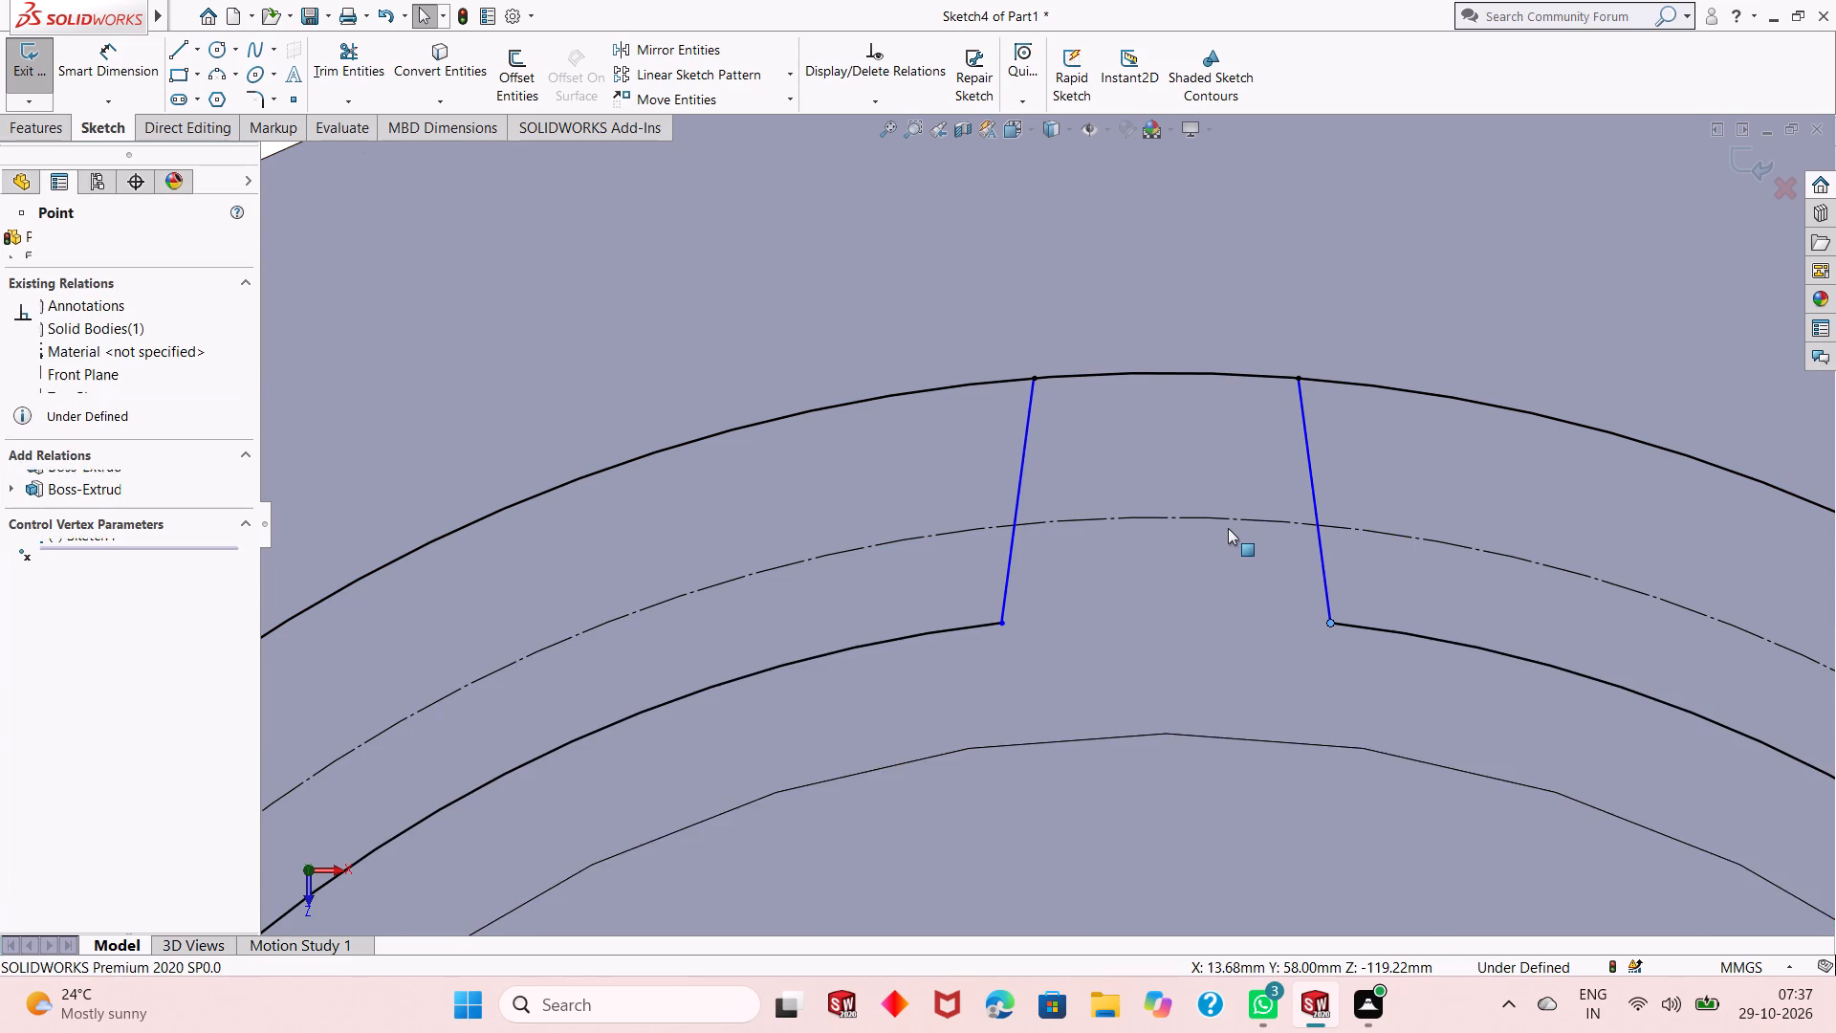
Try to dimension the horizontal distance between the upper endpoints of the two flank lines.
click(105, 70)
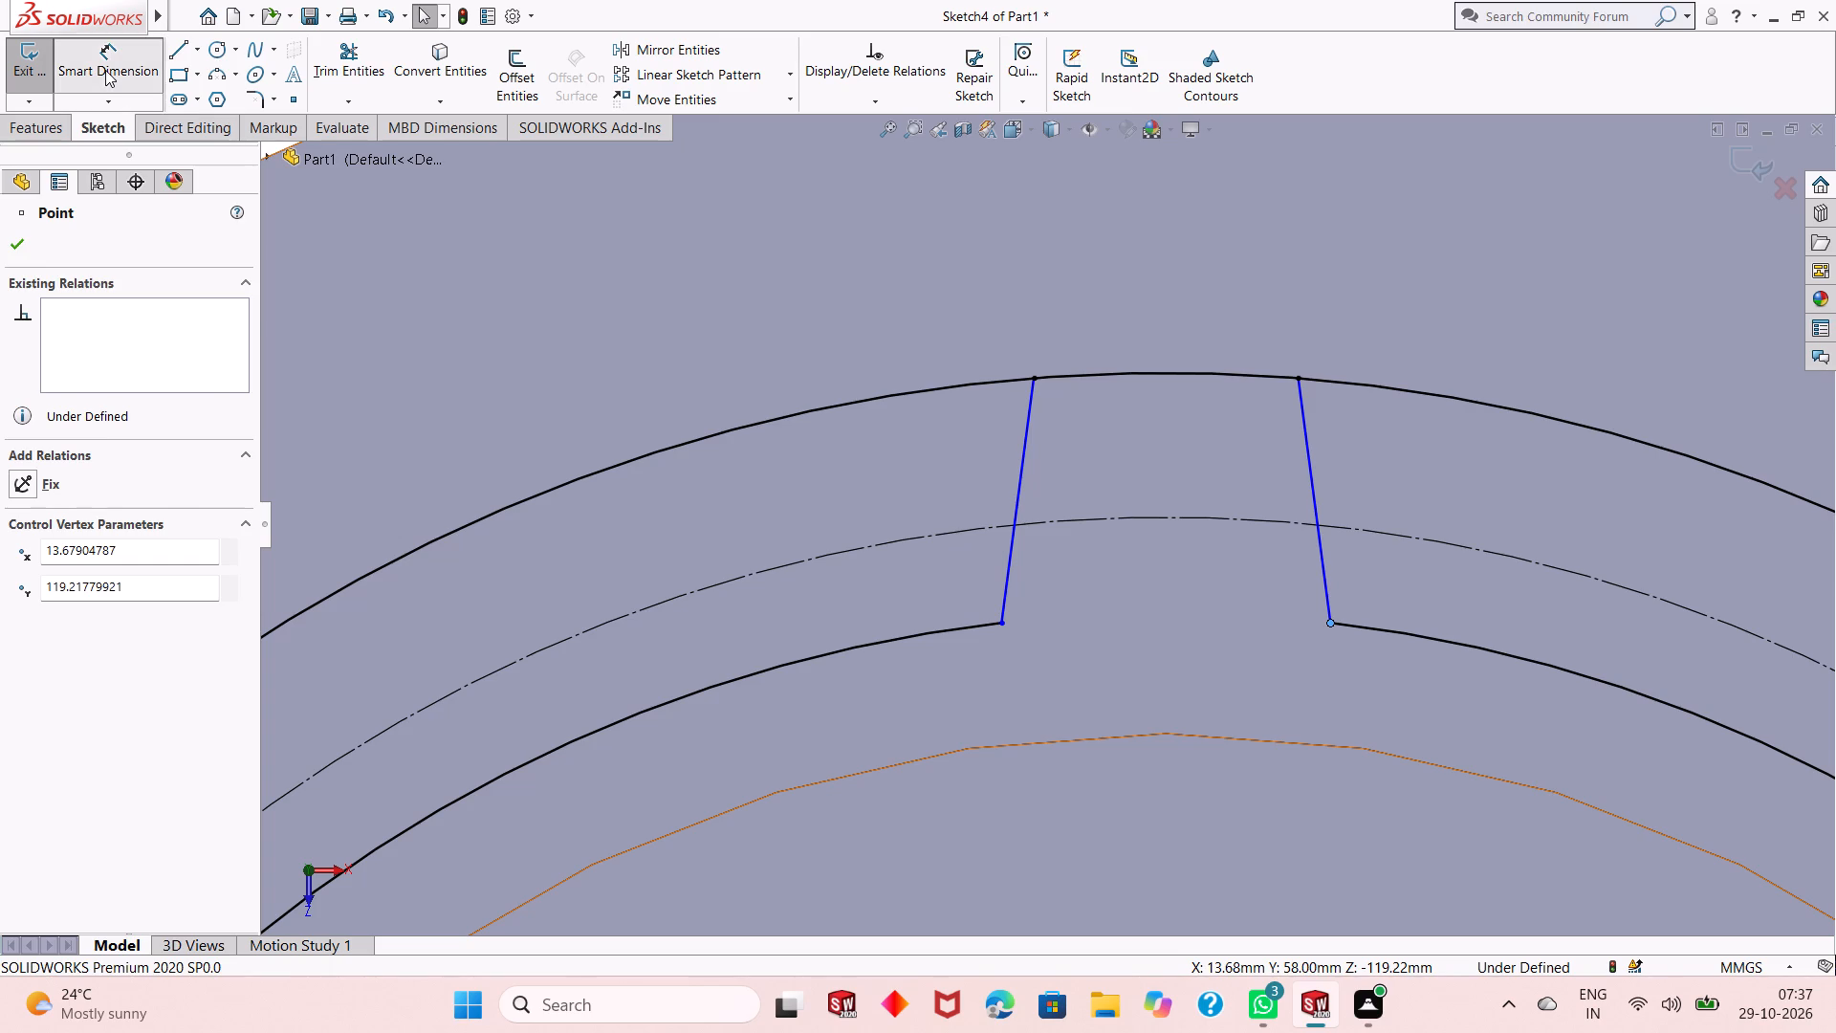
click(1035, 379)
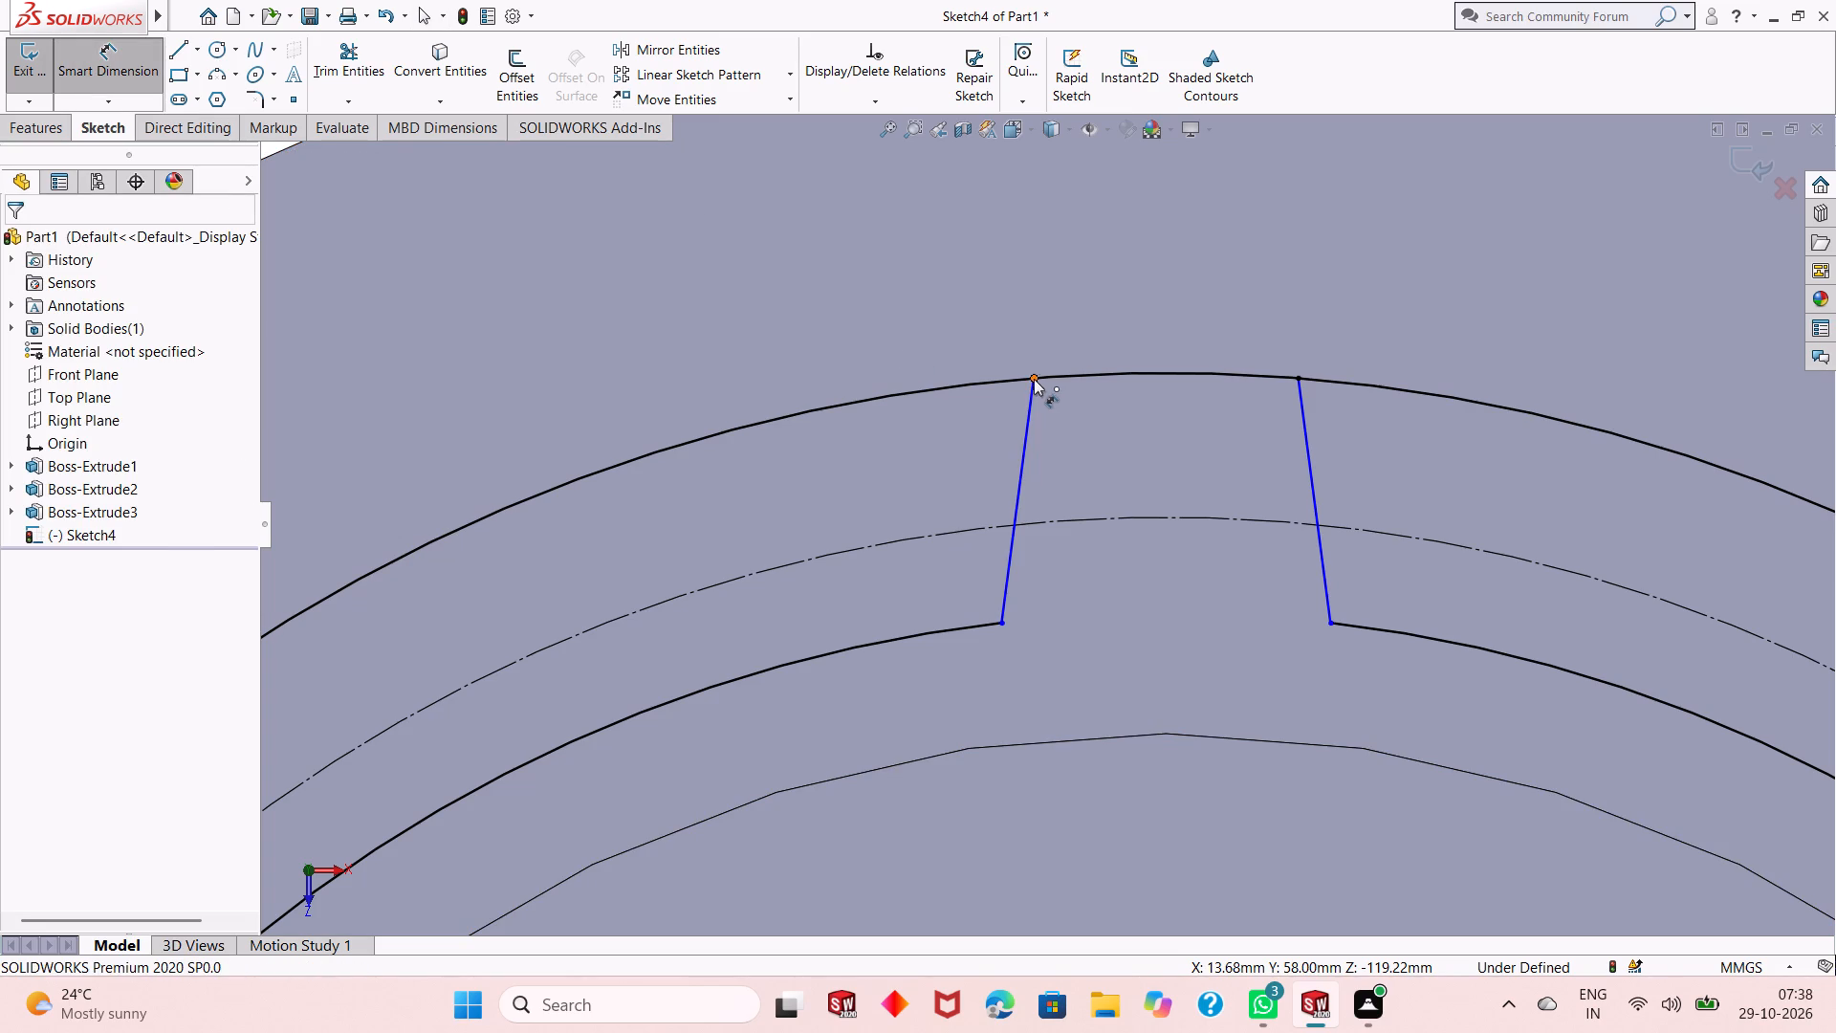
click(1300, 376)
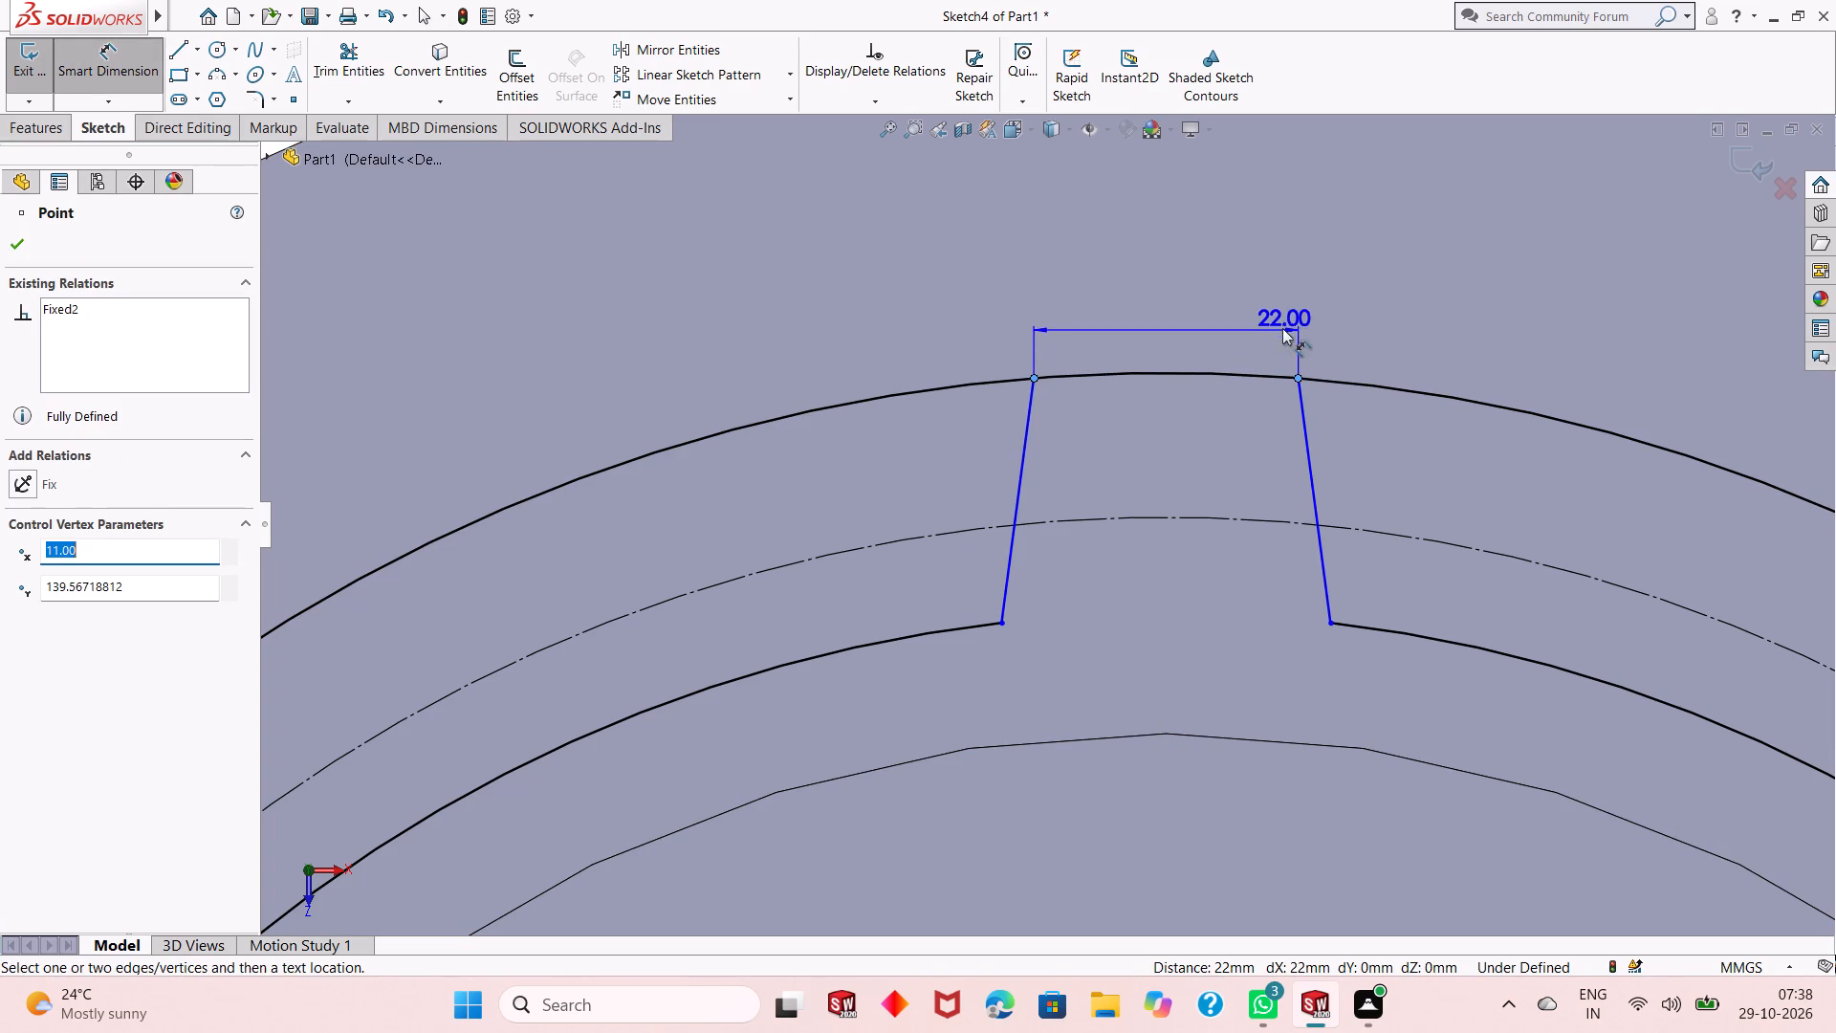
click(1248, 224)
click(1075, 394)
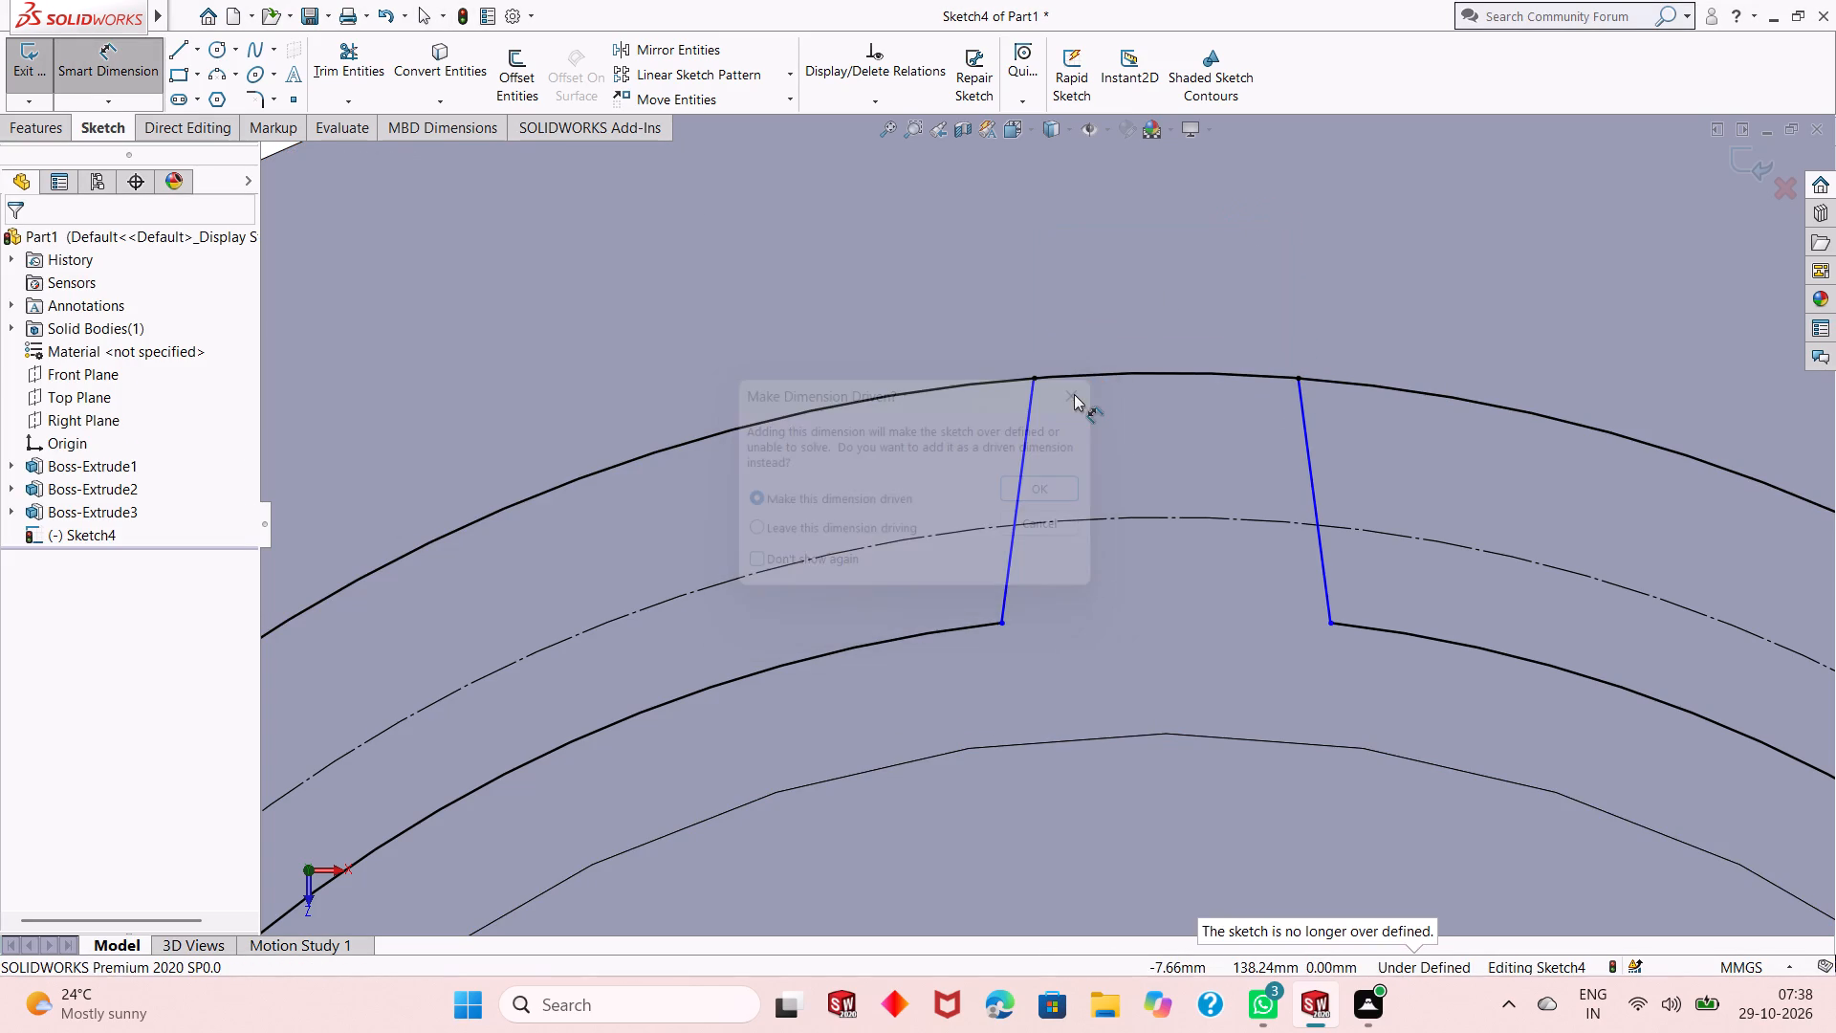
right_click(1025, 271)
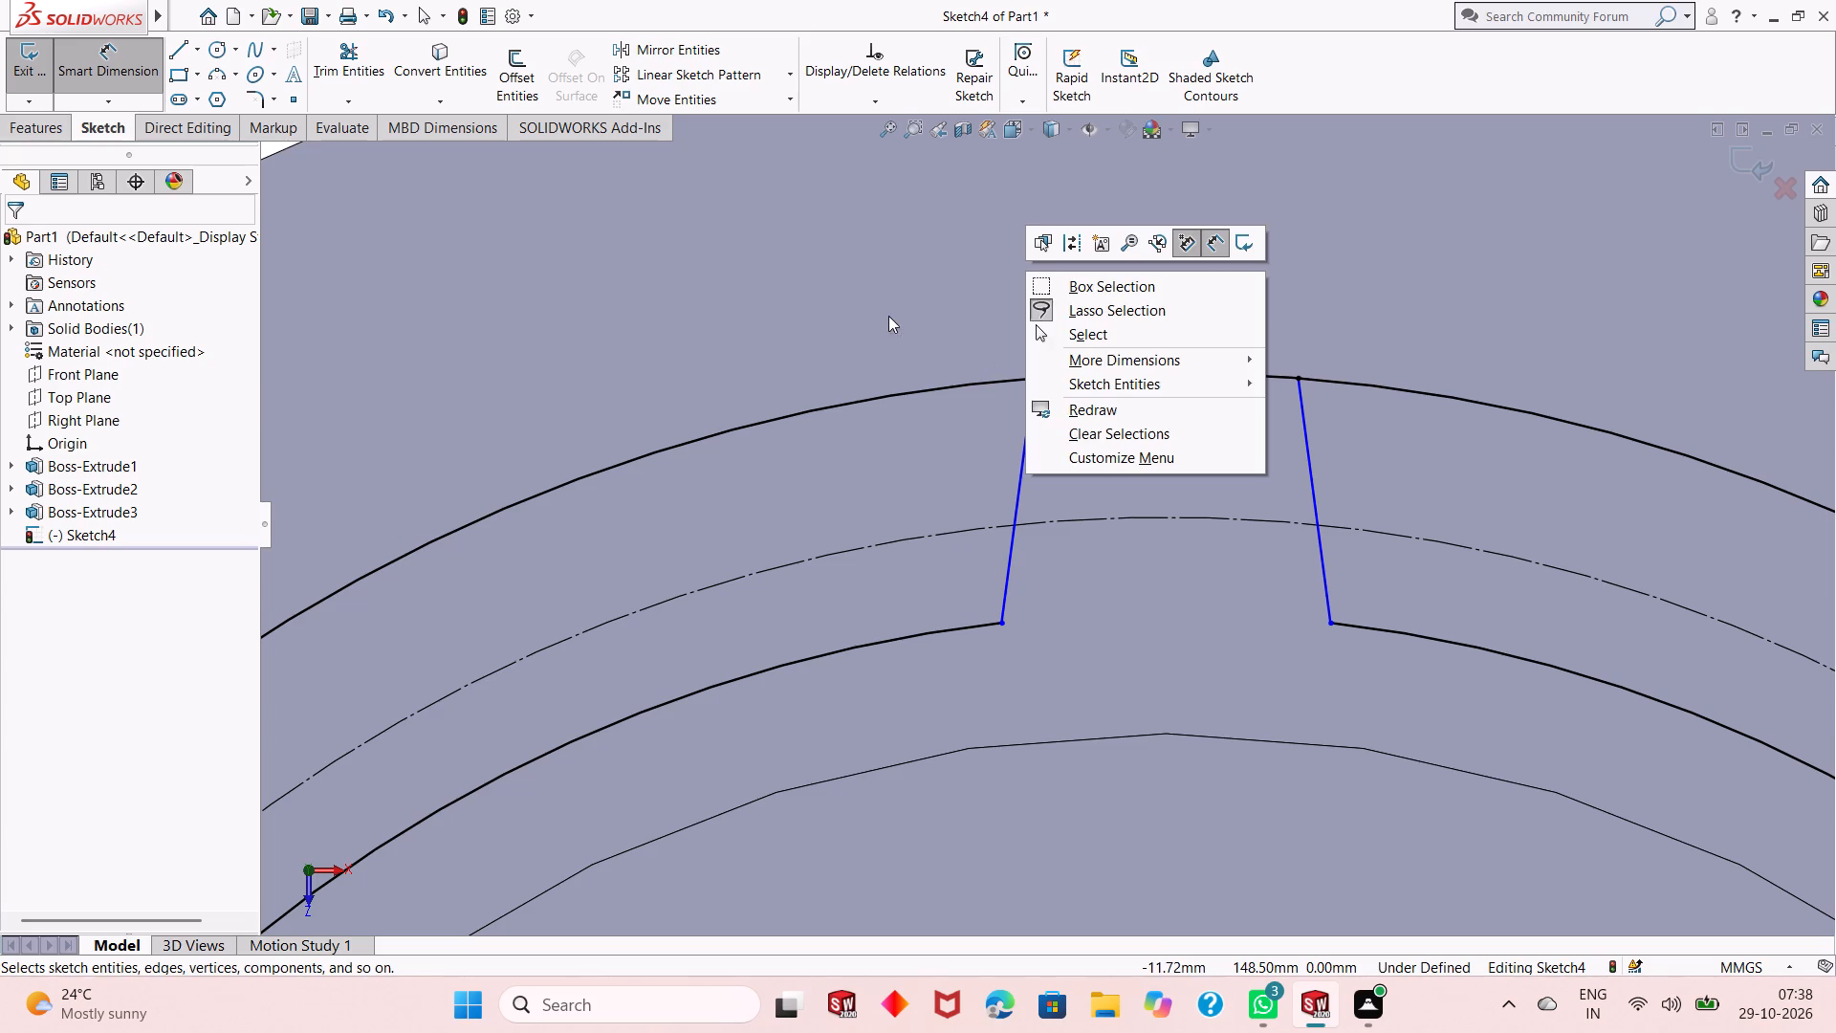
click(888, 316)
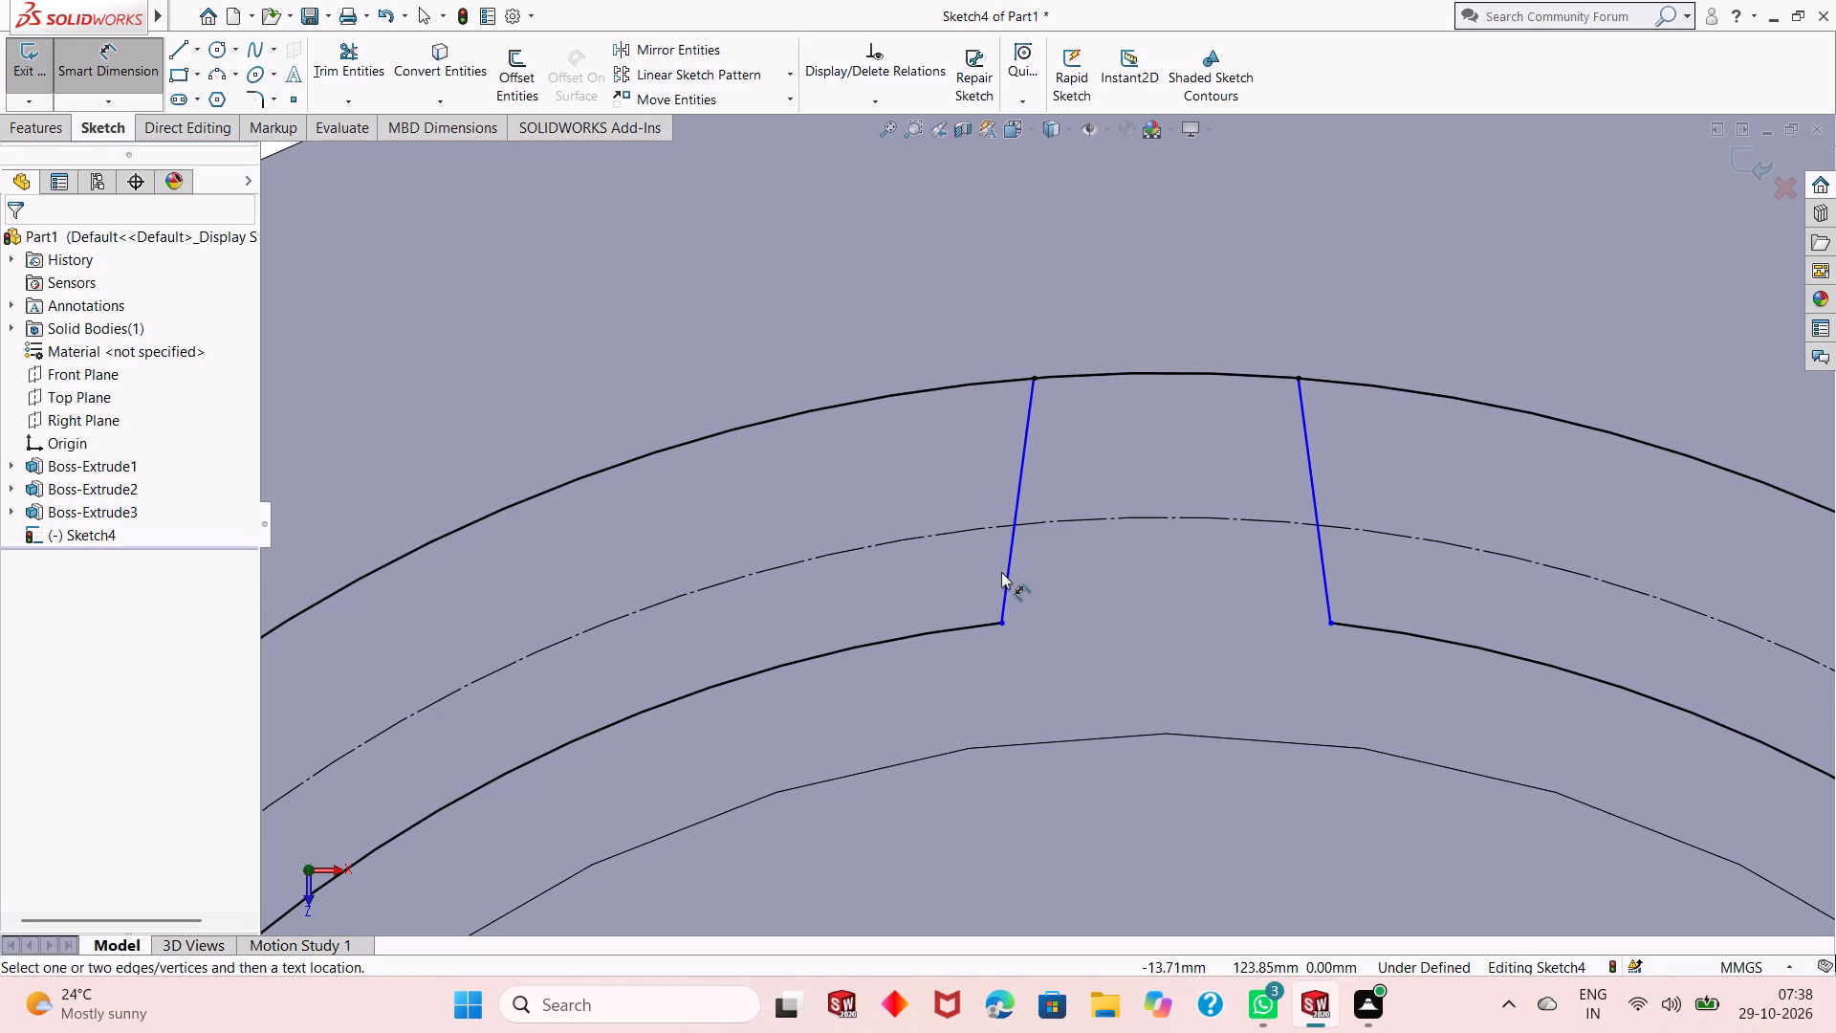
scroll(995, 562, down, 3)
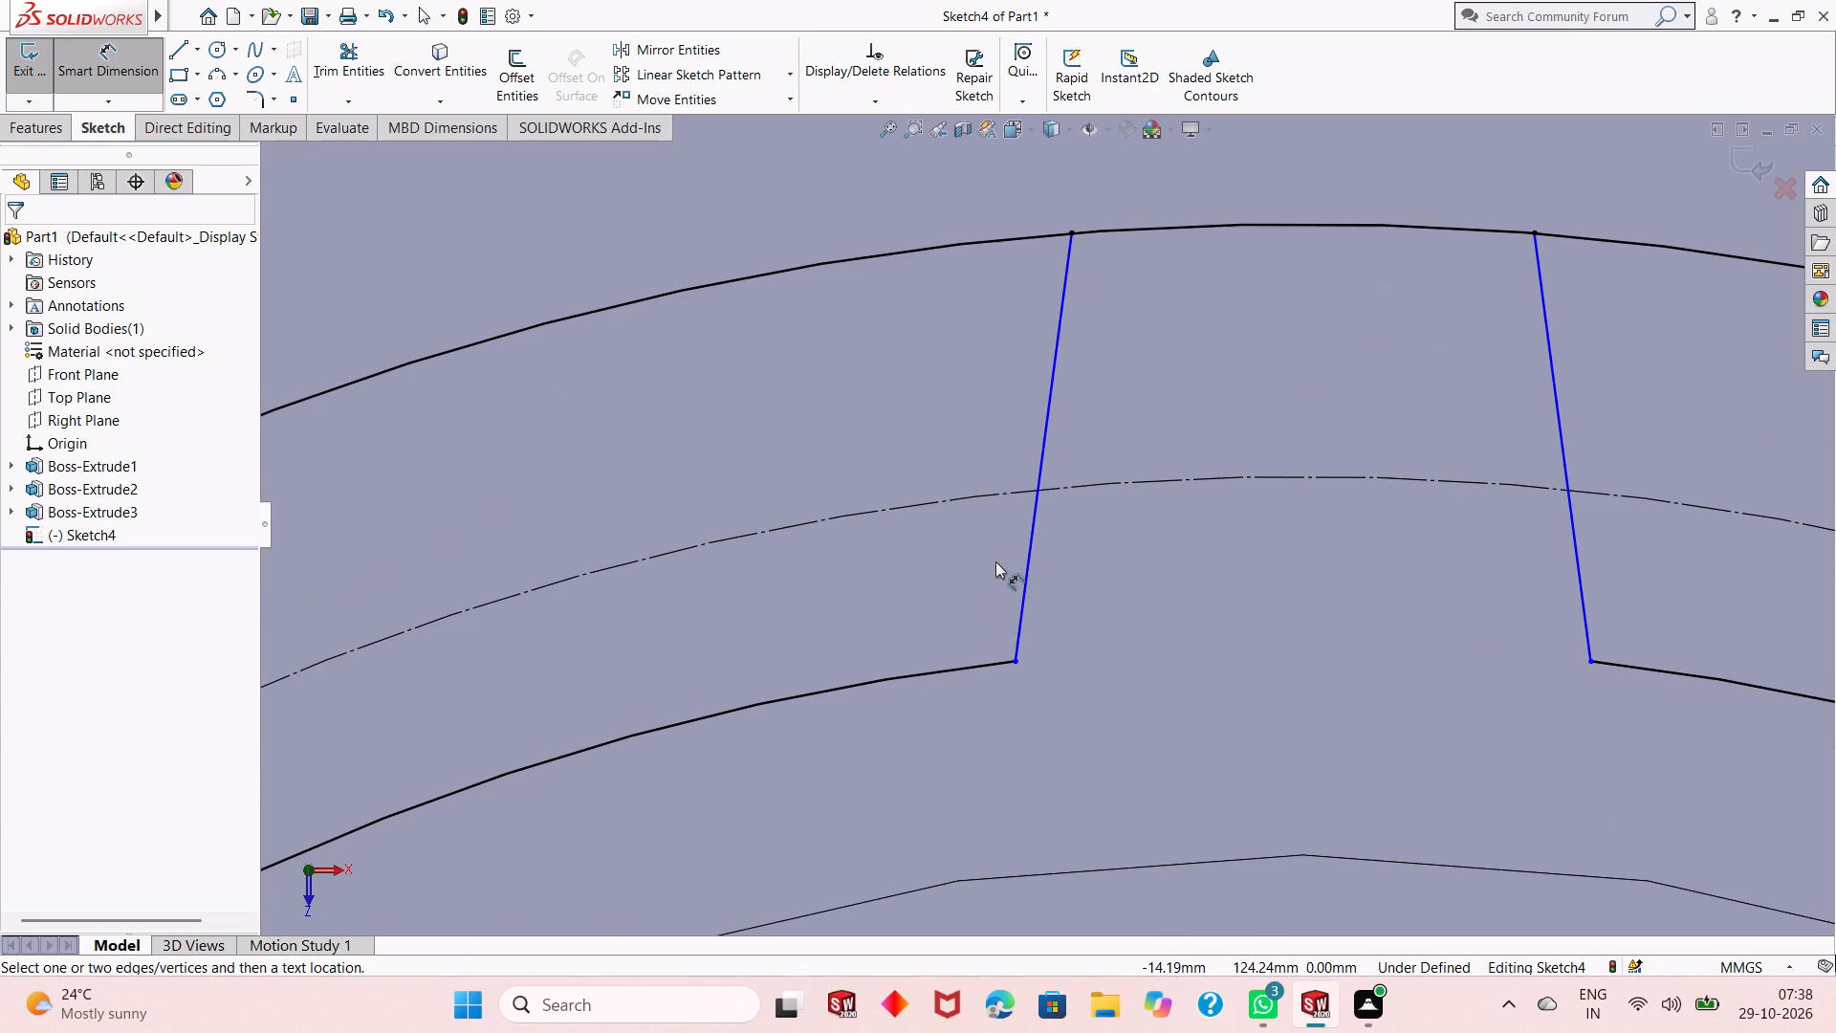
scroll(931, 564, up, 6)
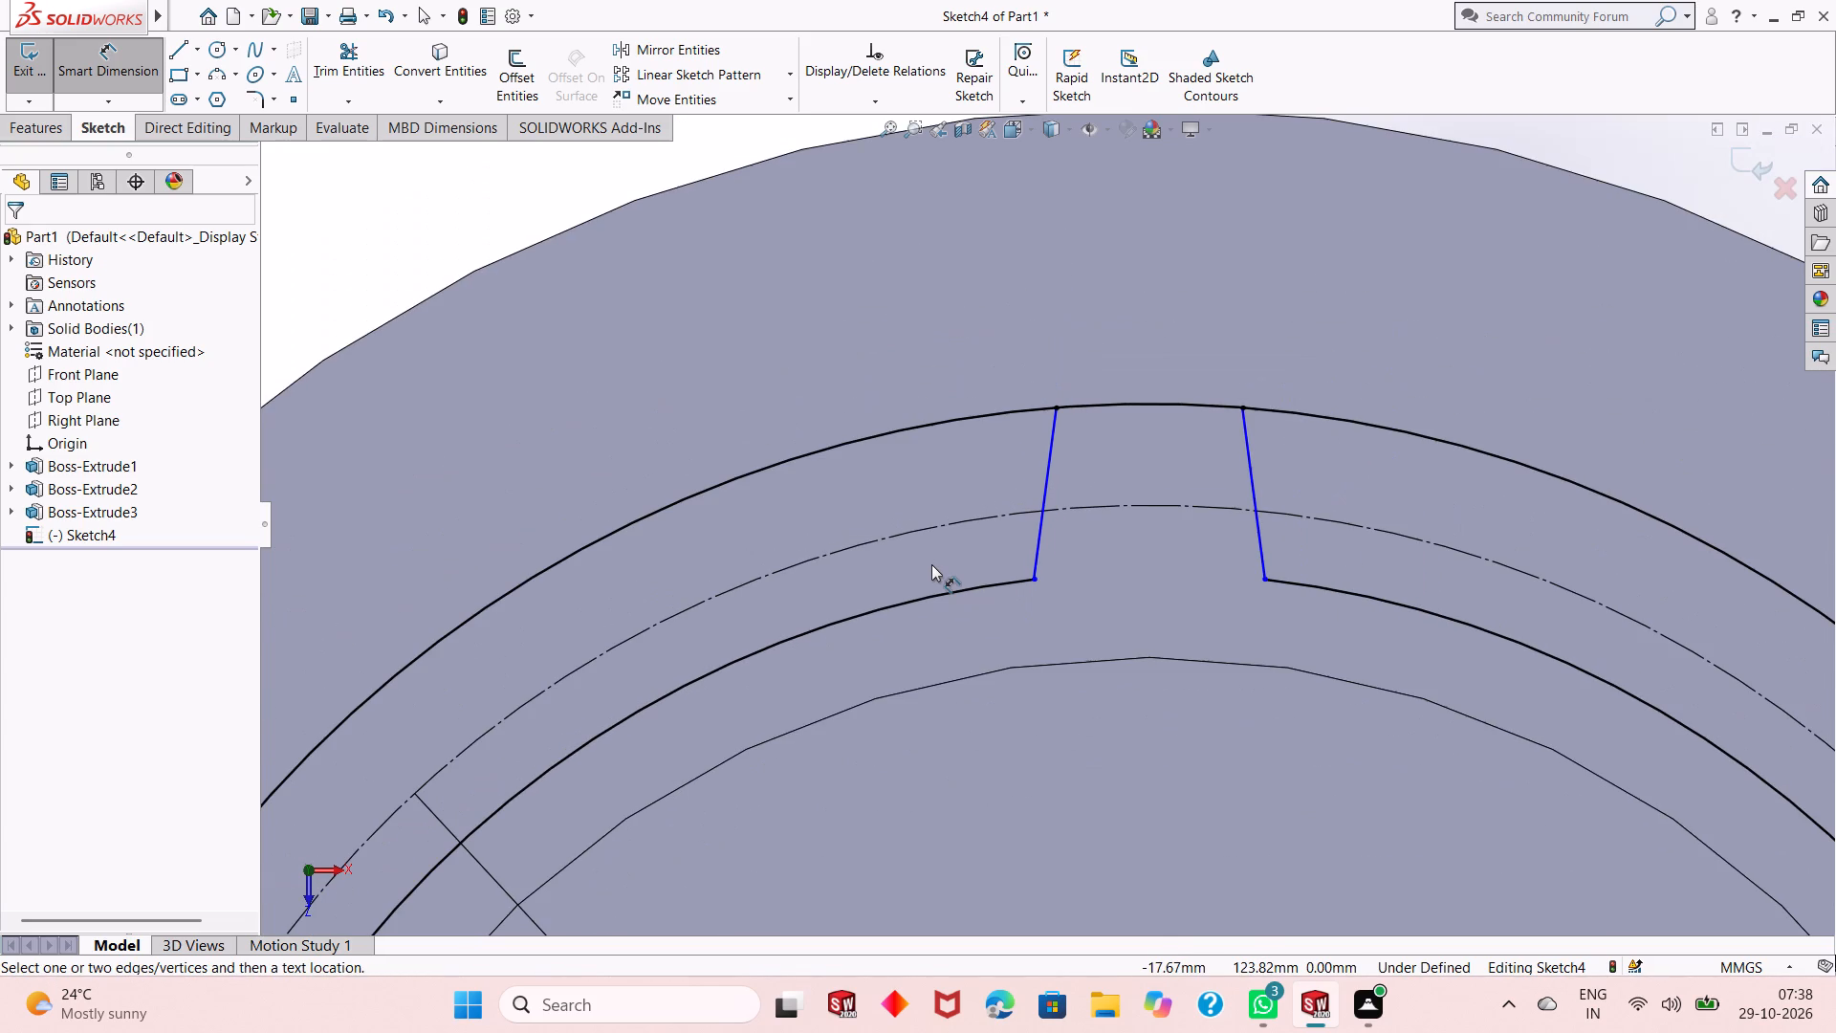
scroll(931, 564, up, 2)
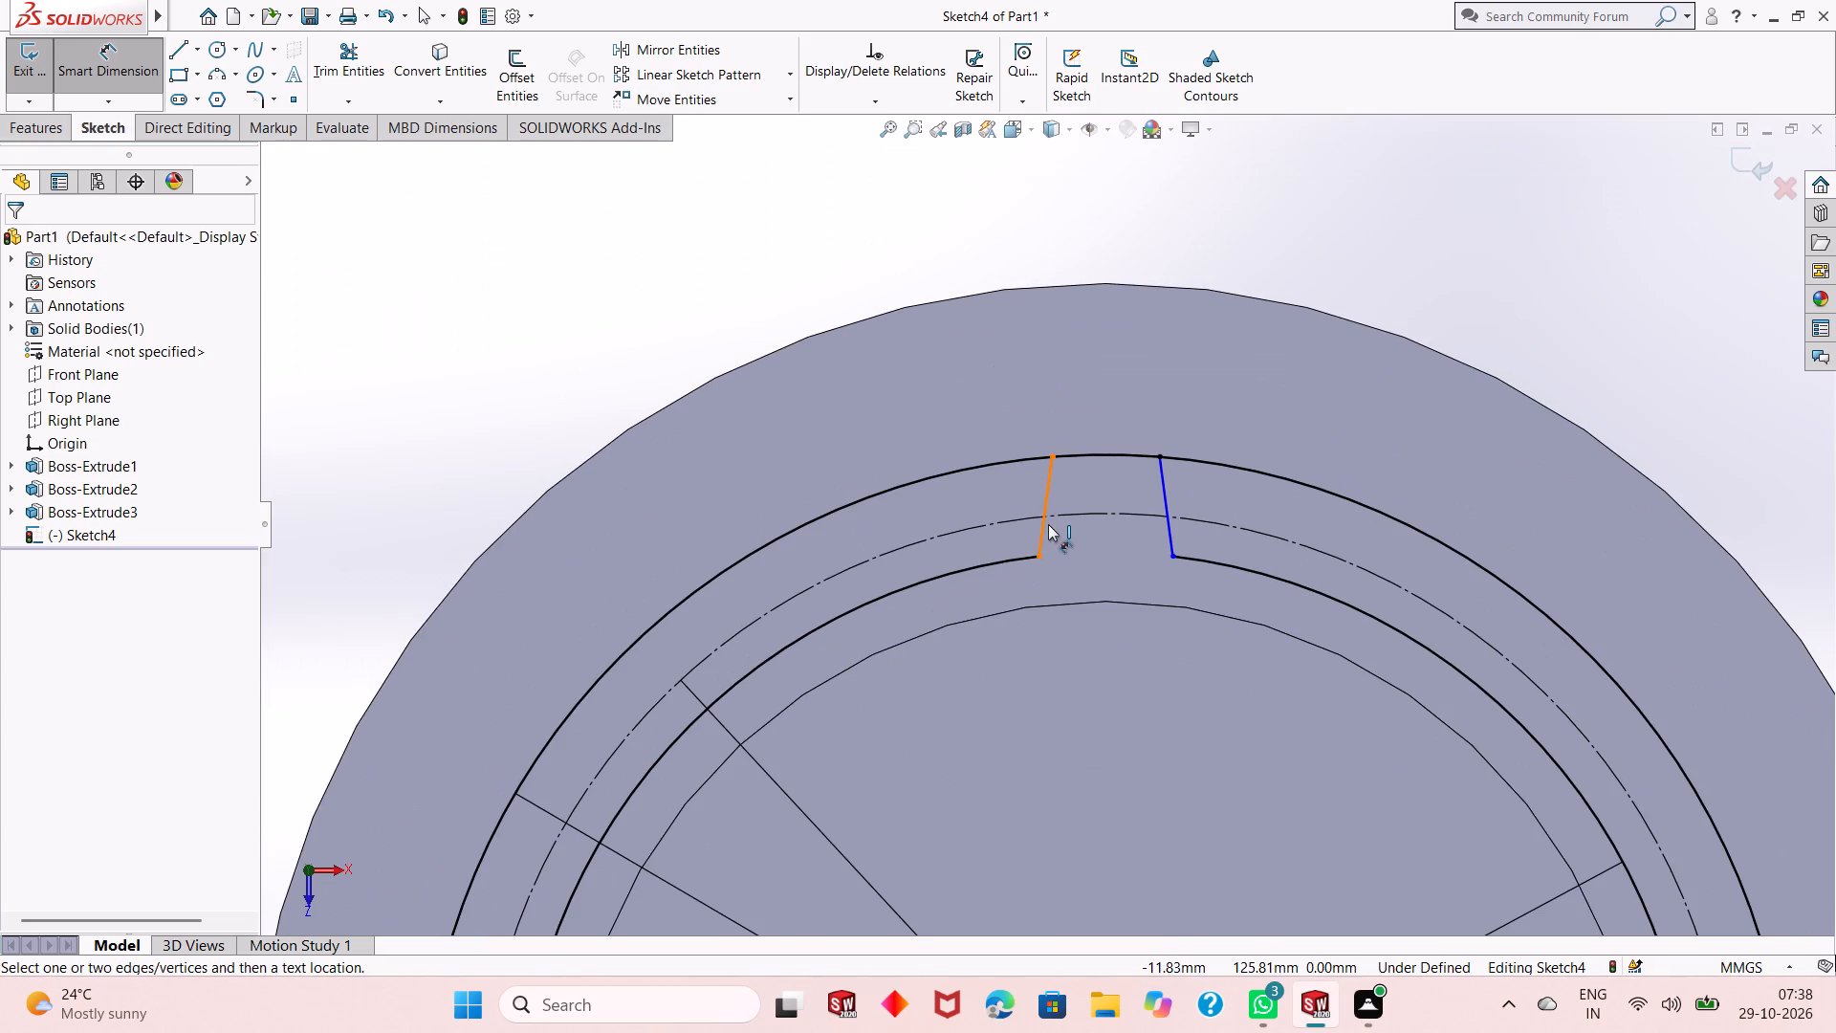
Dimension the angle between the left and right flank lines, placing it below the tooth profile.
click(1038, 527)
click(1166, 501)
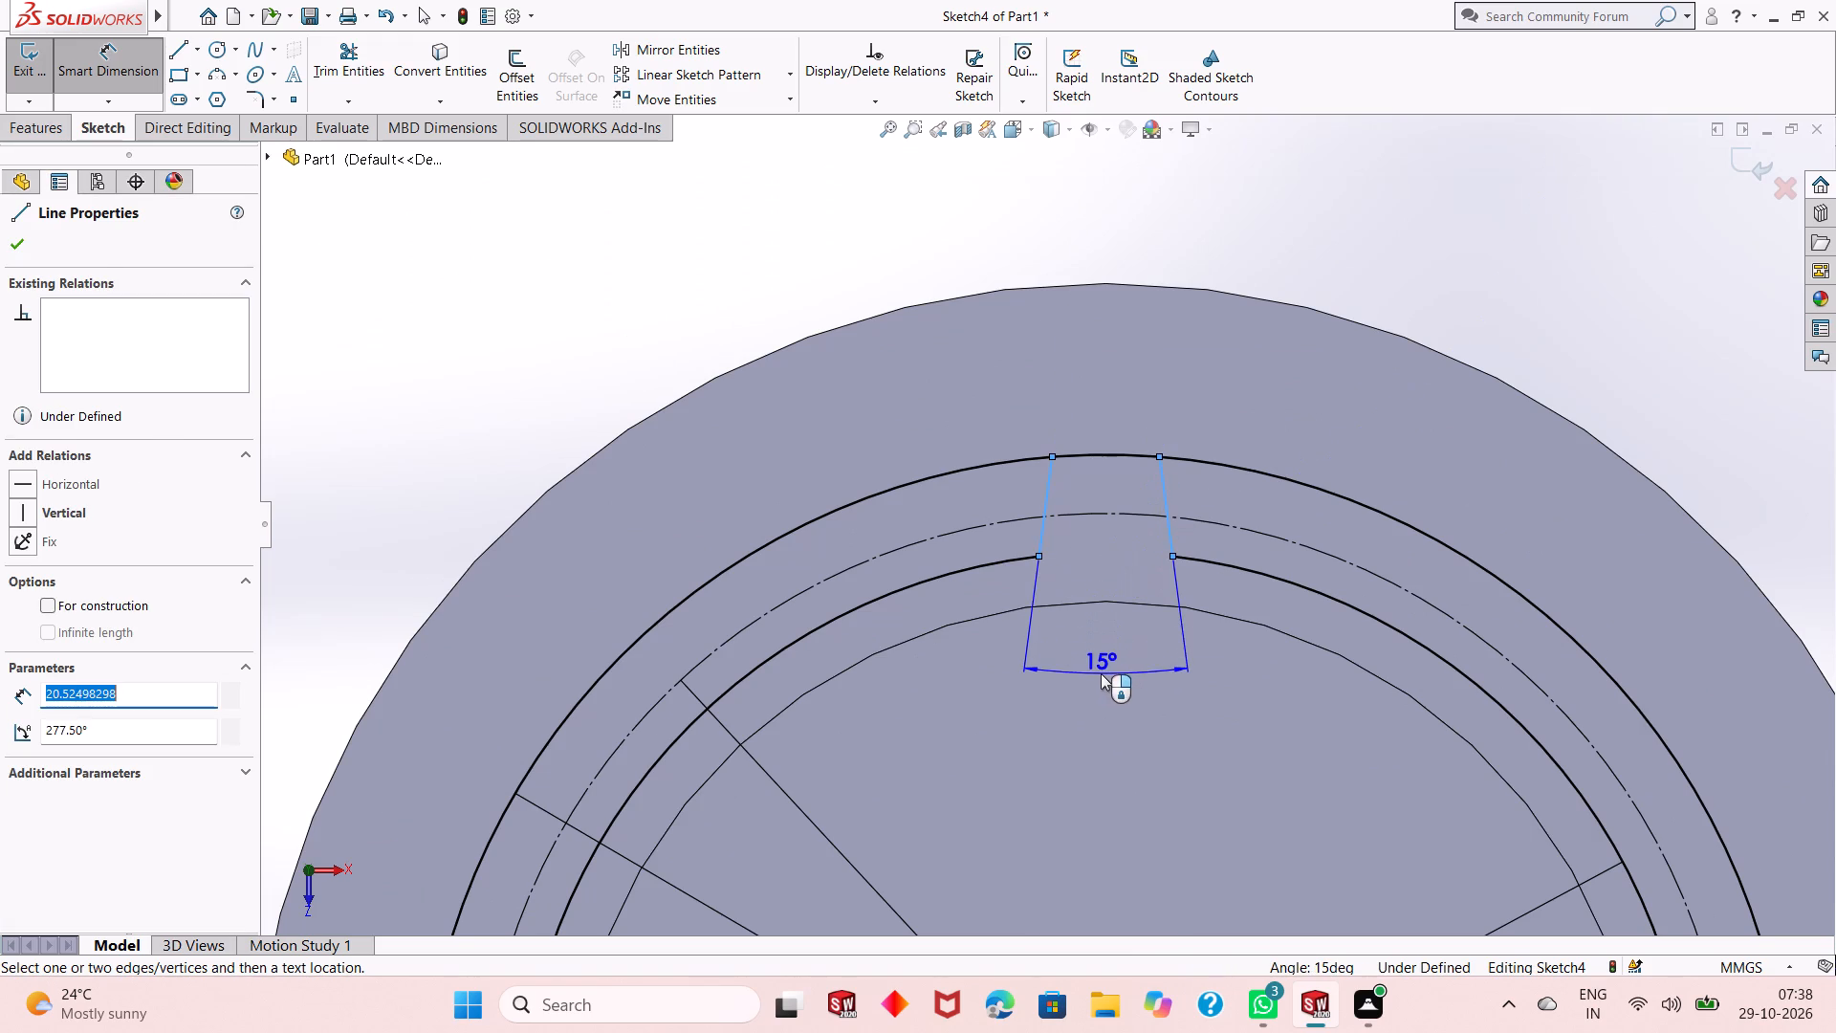
click(1101, 673)
click(1017, 645)
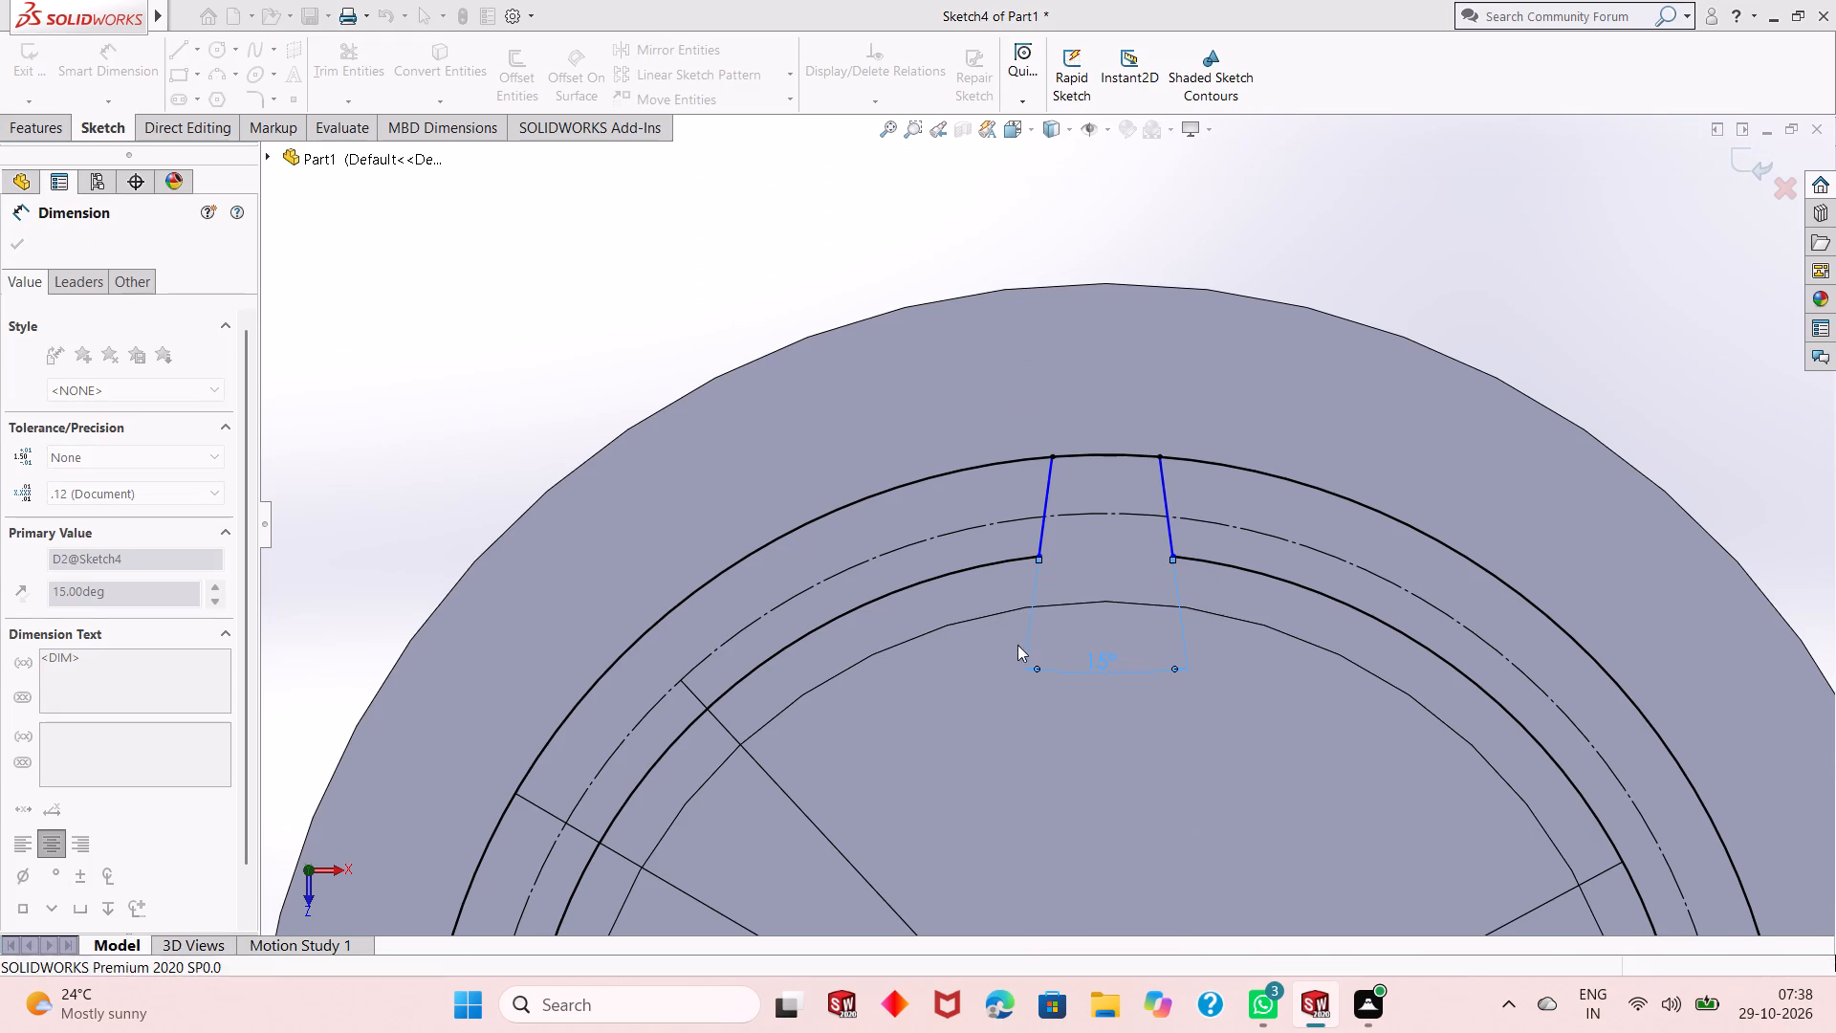
right_click(1093, 487)
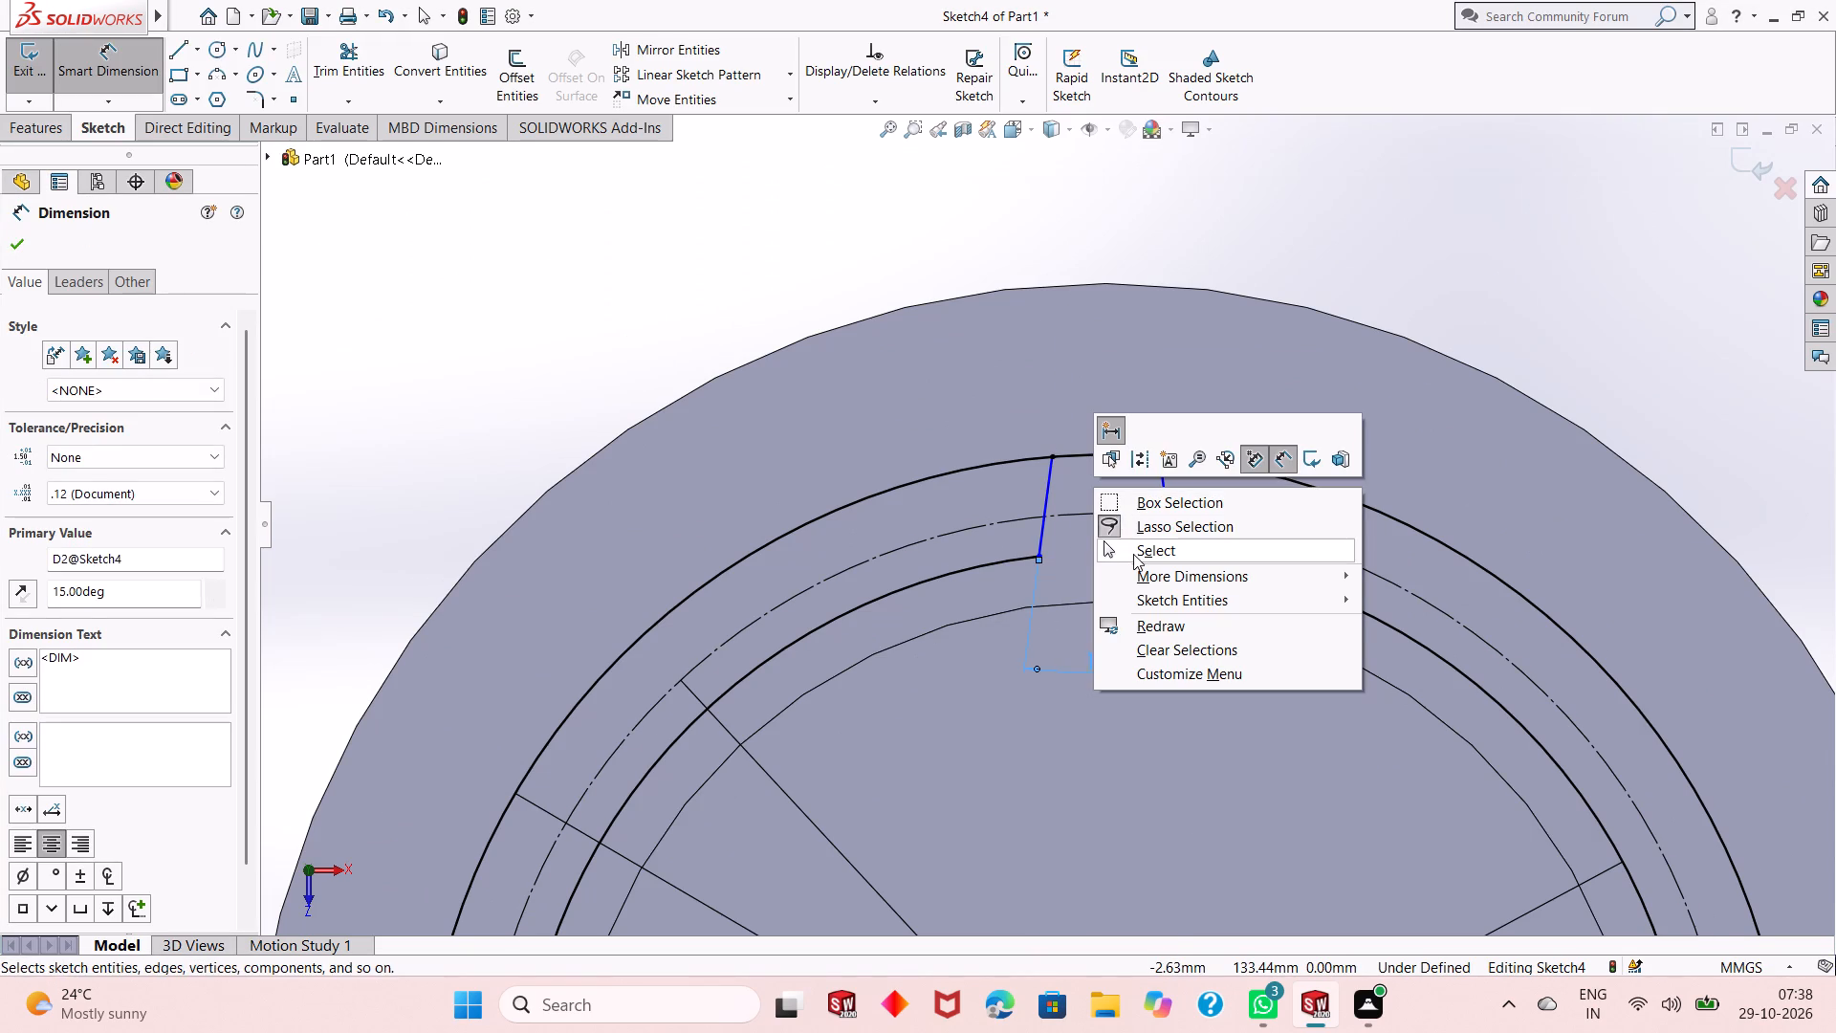
click(1133, 554)
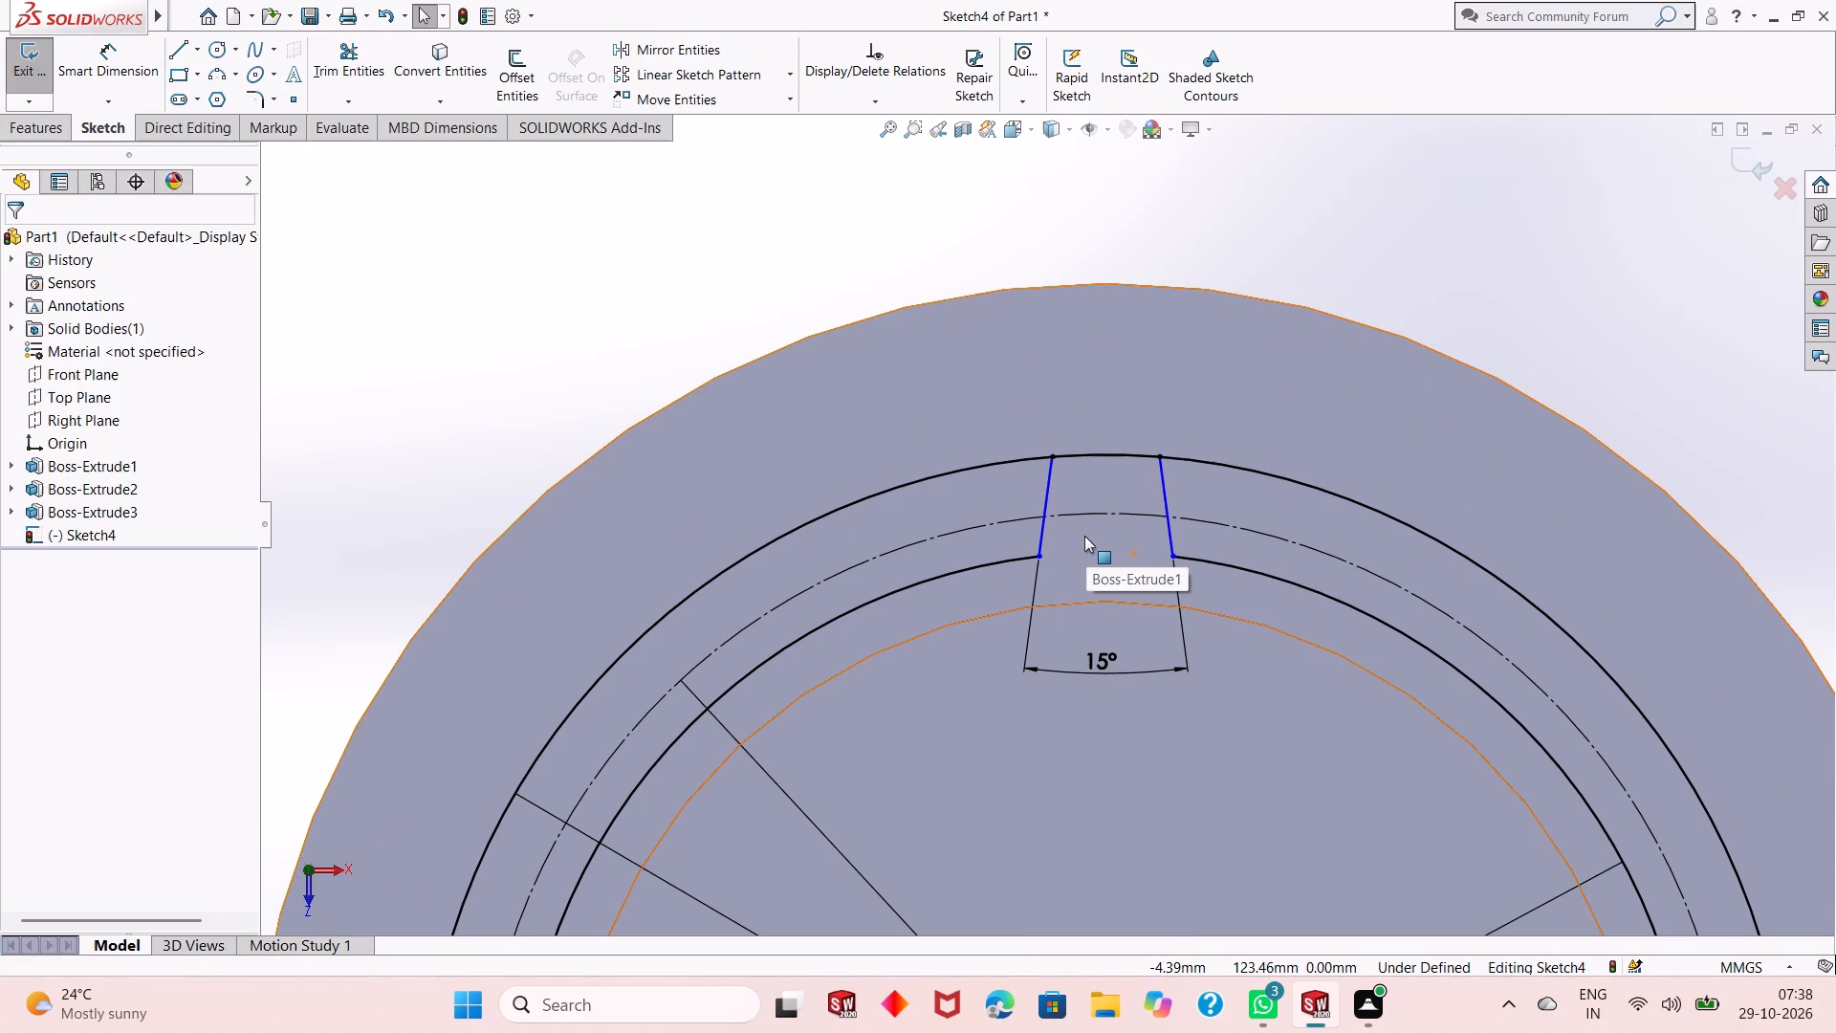
Add a Fix relation to the right flank line's lower endpoint on the 240 mm circle.
click(1169, 557)
click(1246, 471)
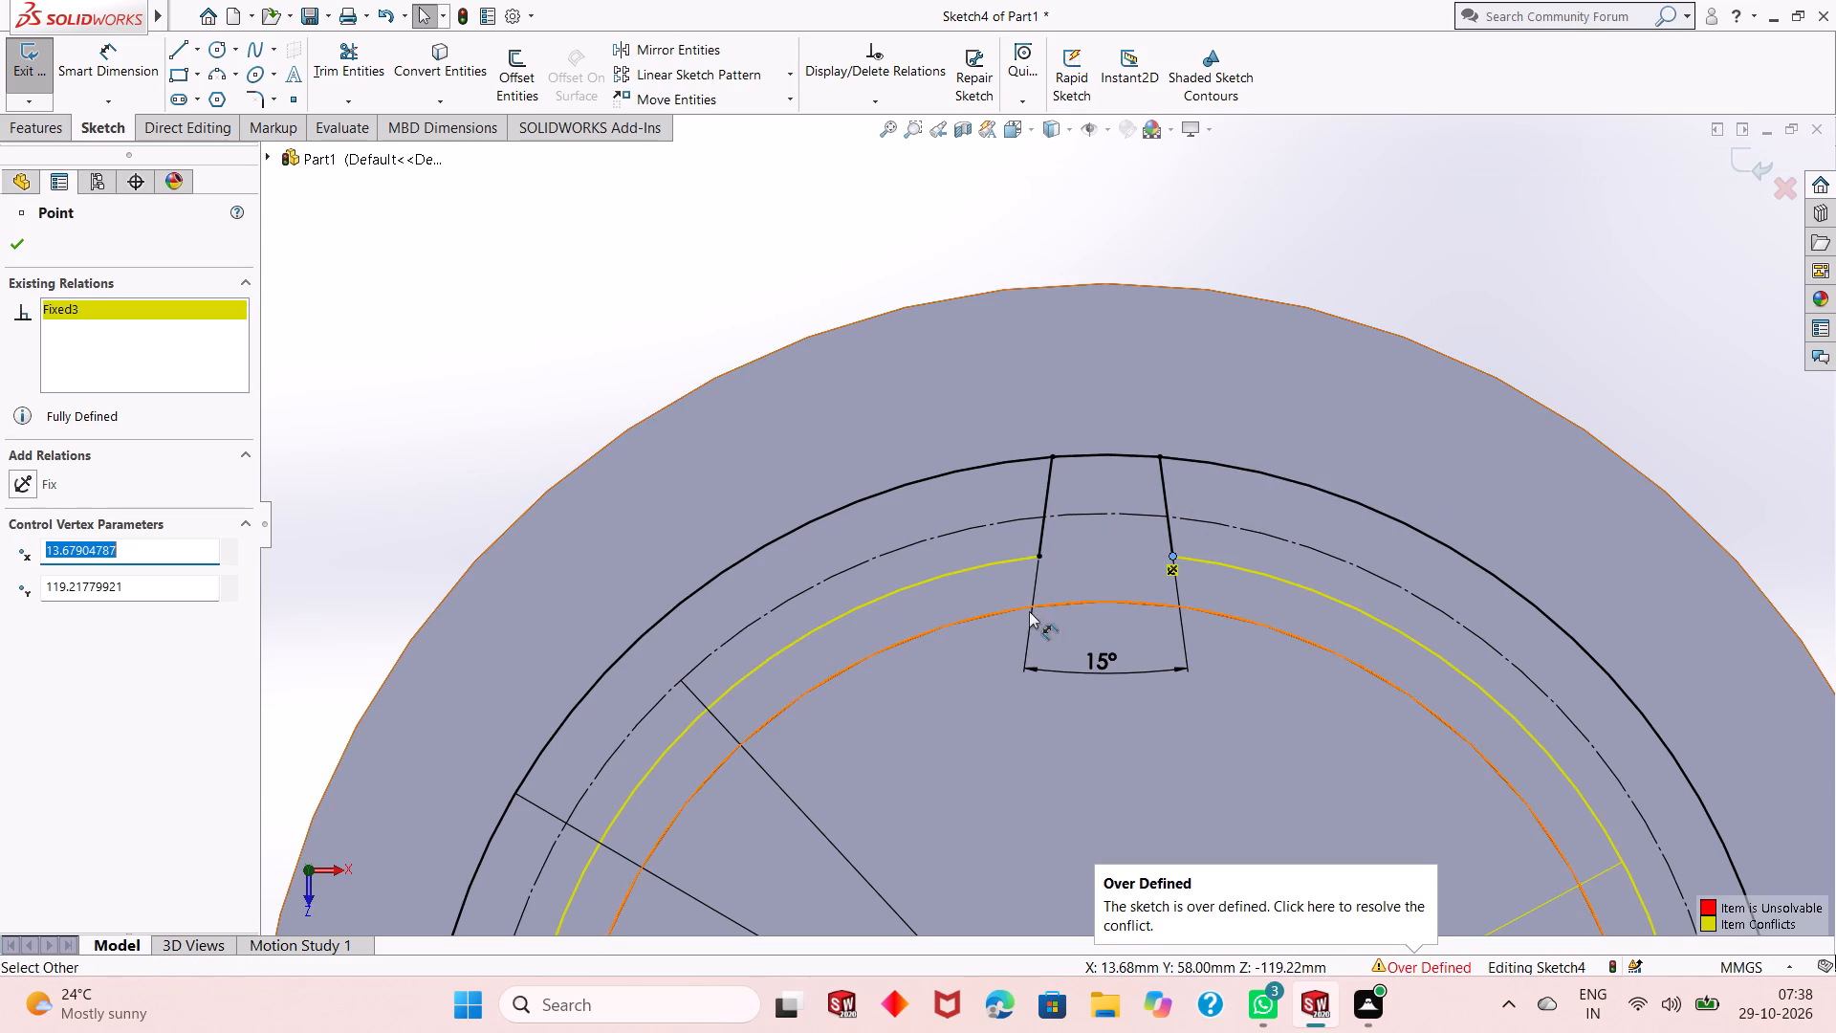
Delete the 240 mm diameter dimension from the inner circle of the tooth sketch.
scroll(1016, 584, up, 8)
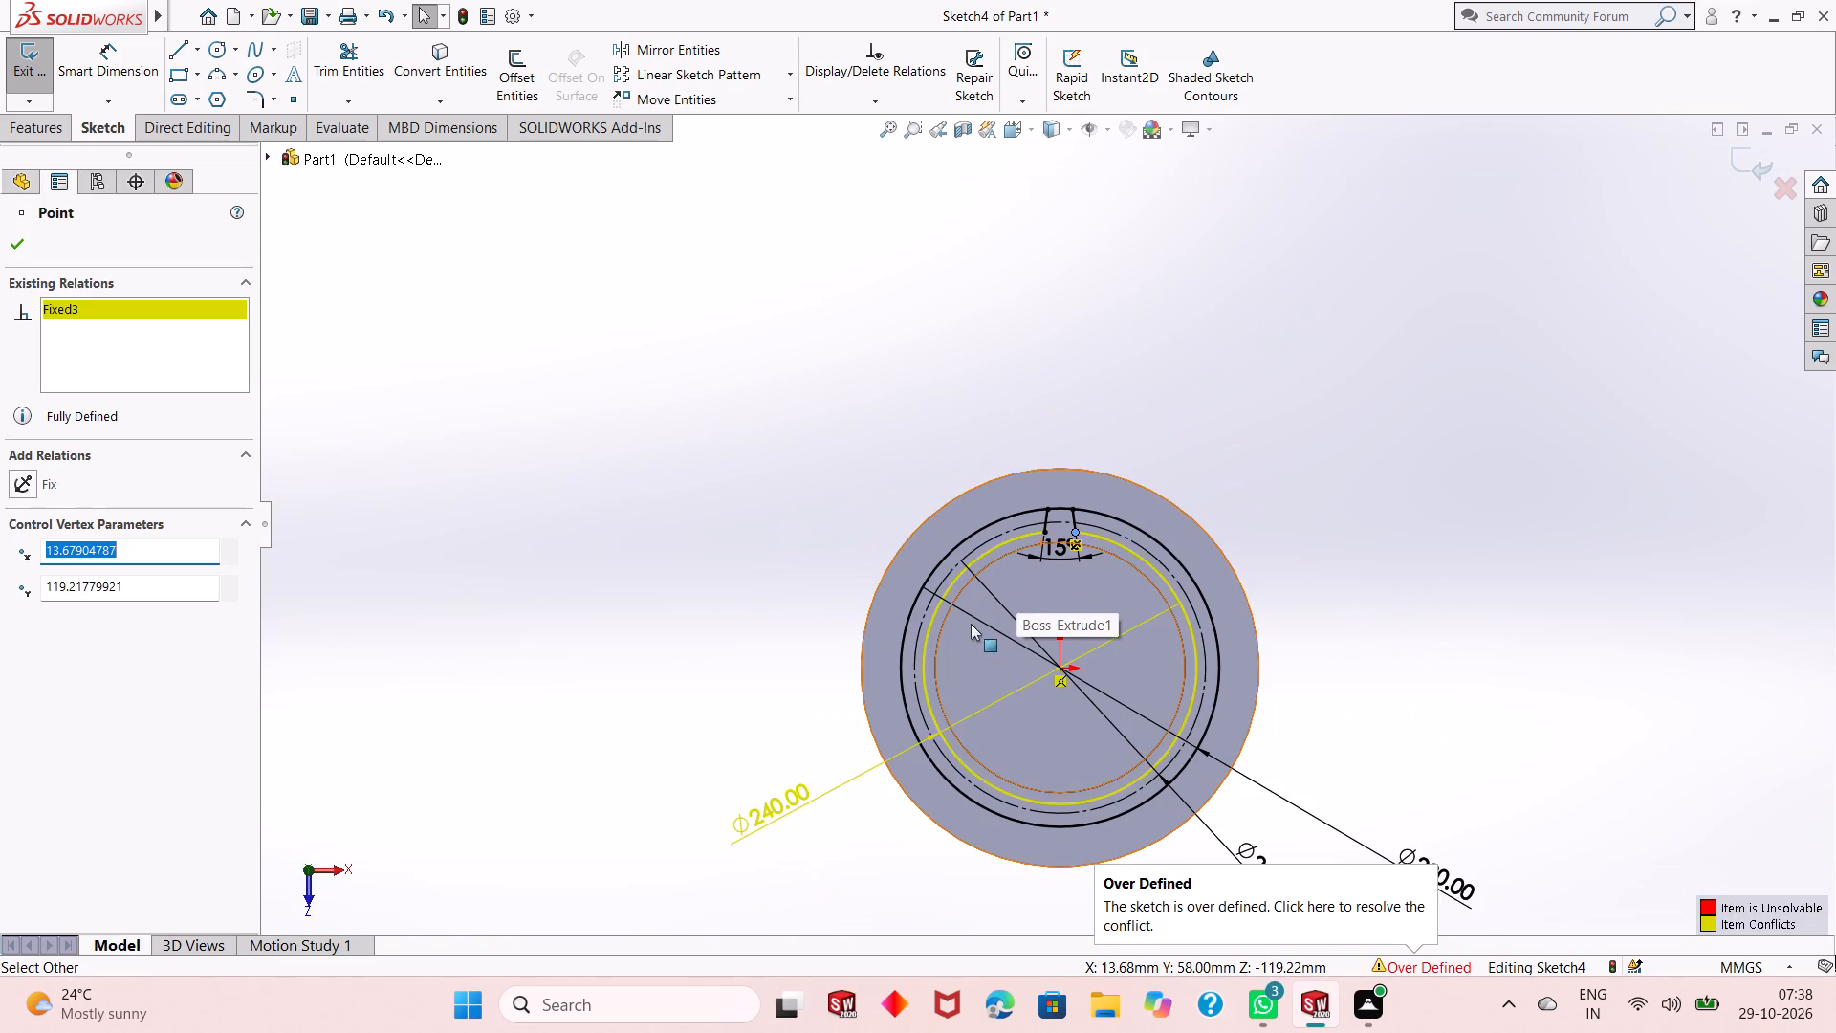
right_click(778, 786)
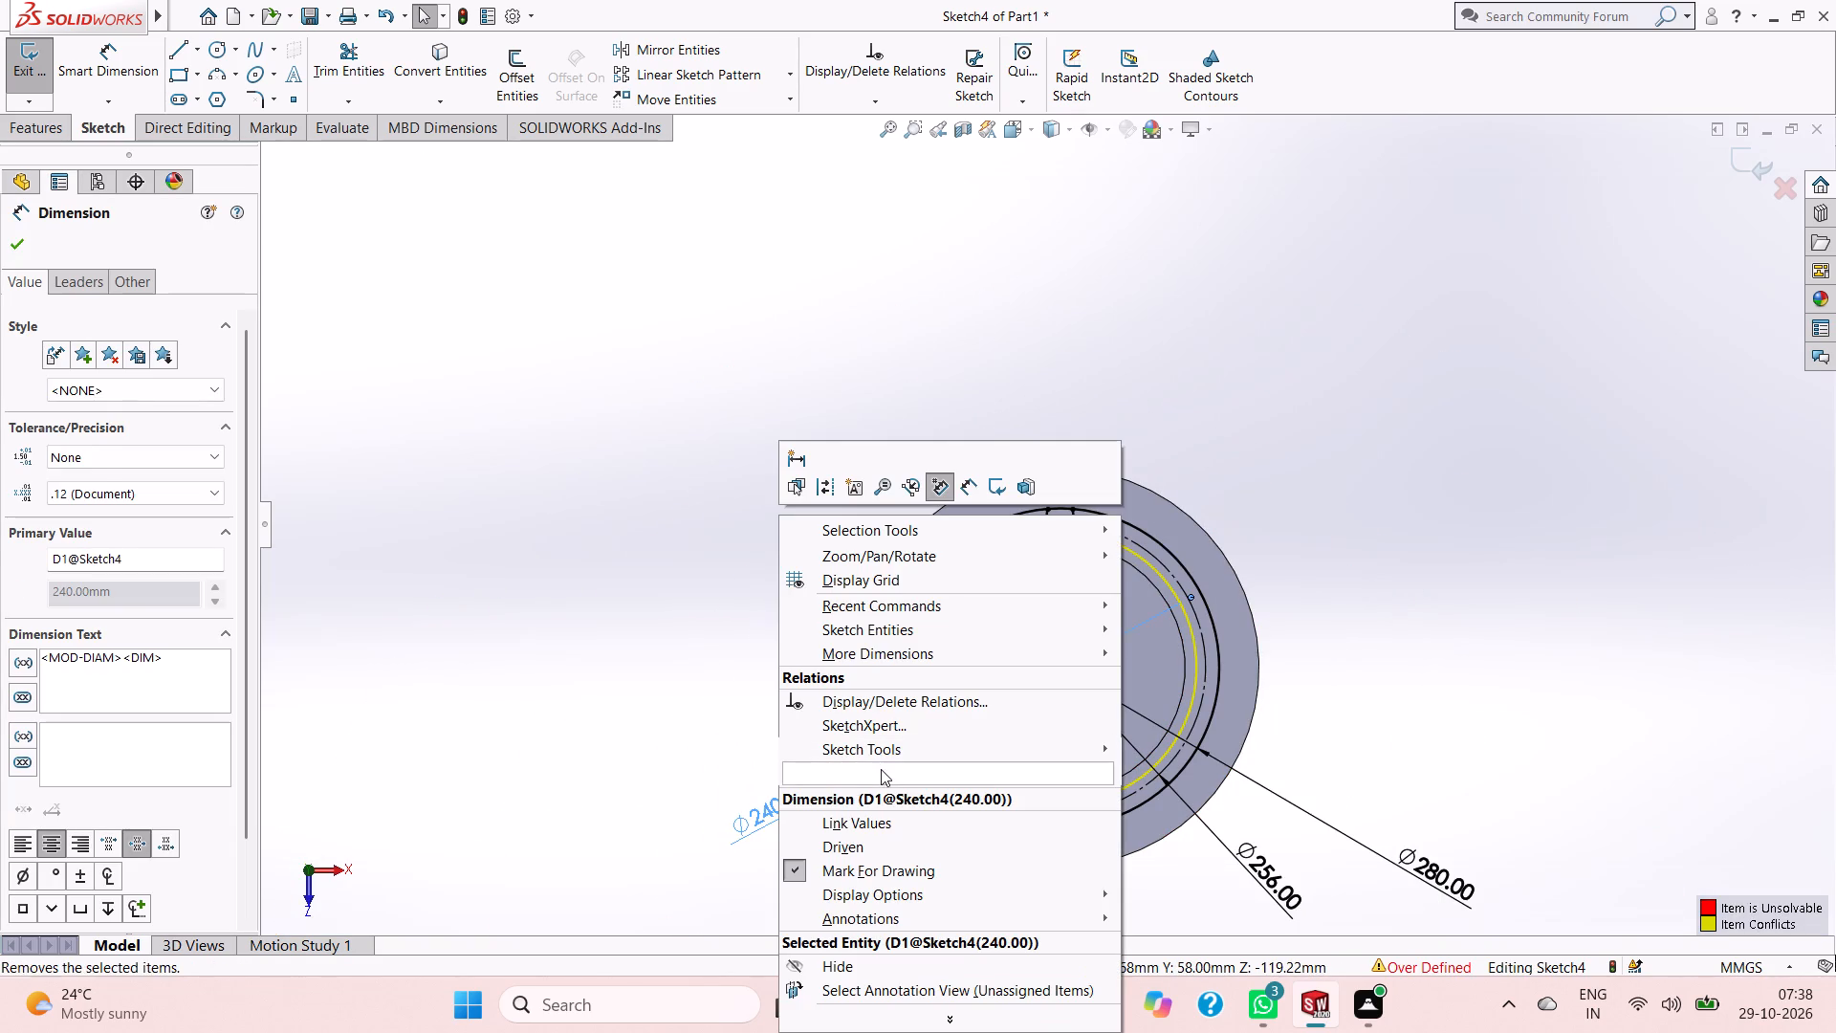
click(881, 769)
Examine the tooth profile together with its surrounding circles and dimensions.
scroll(1042, 535, down, 4)
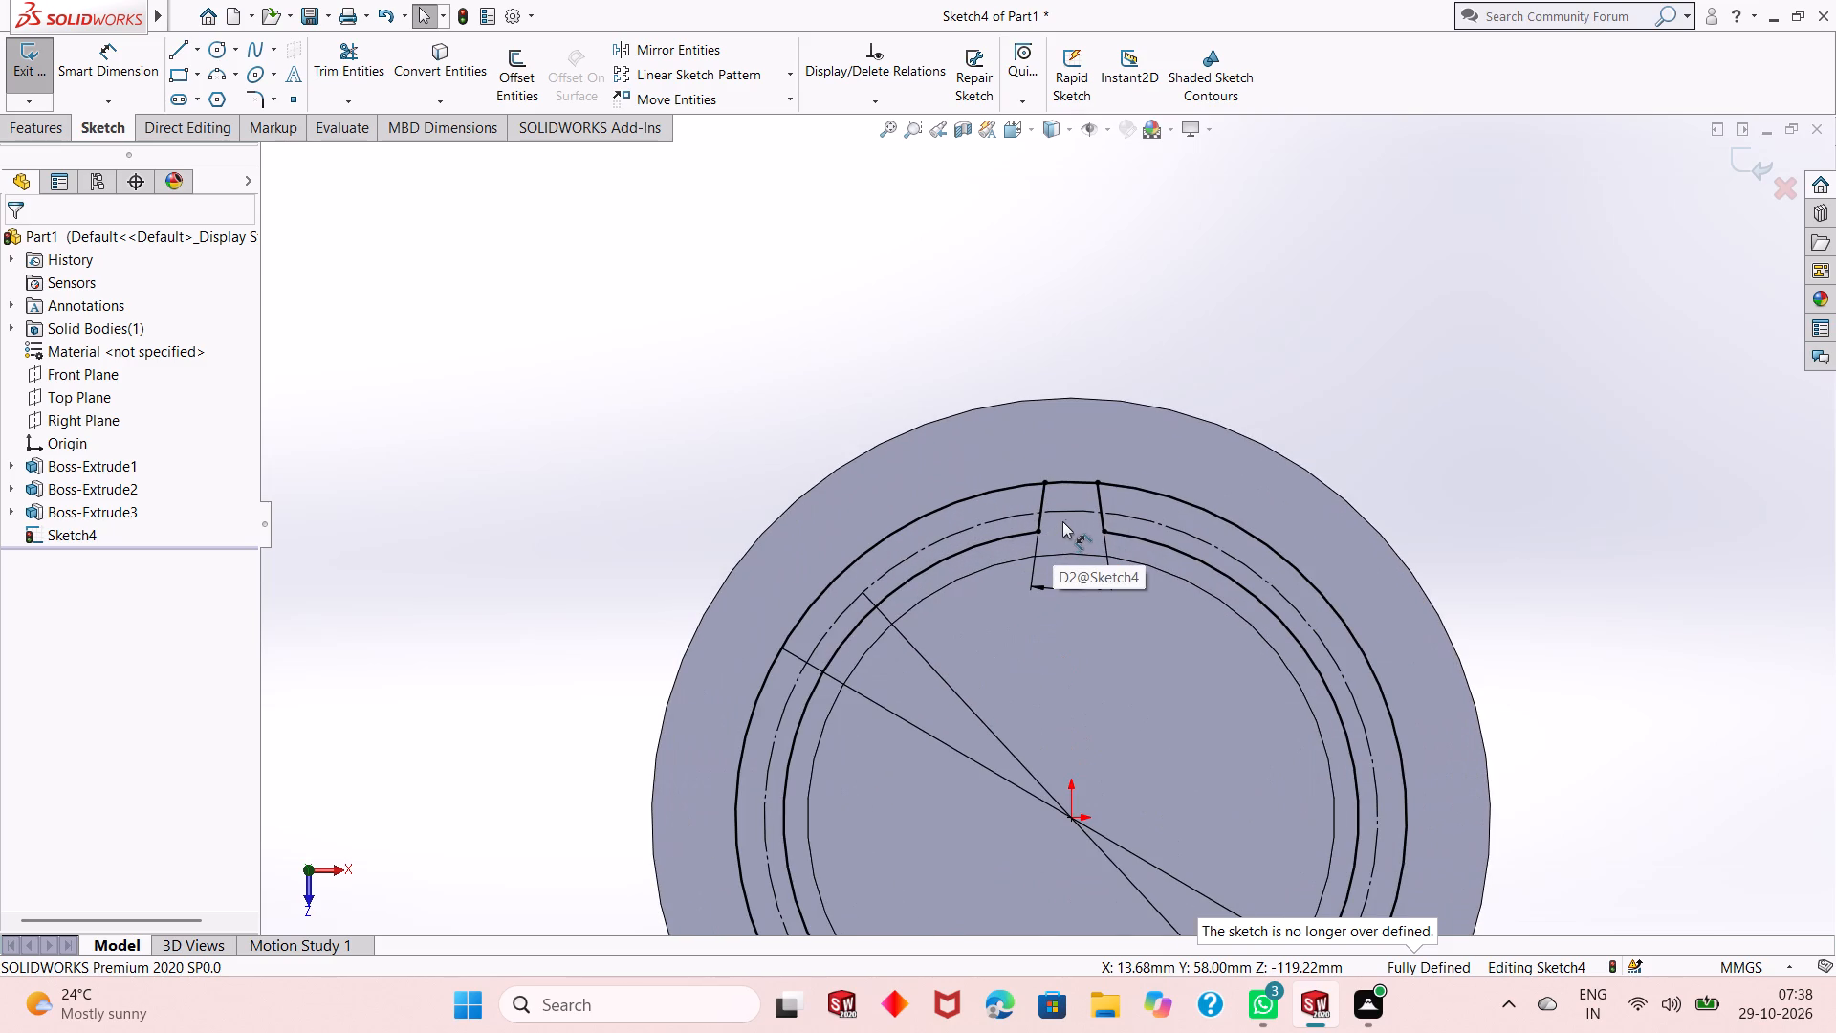
scroll(1066, 534, down, 2)
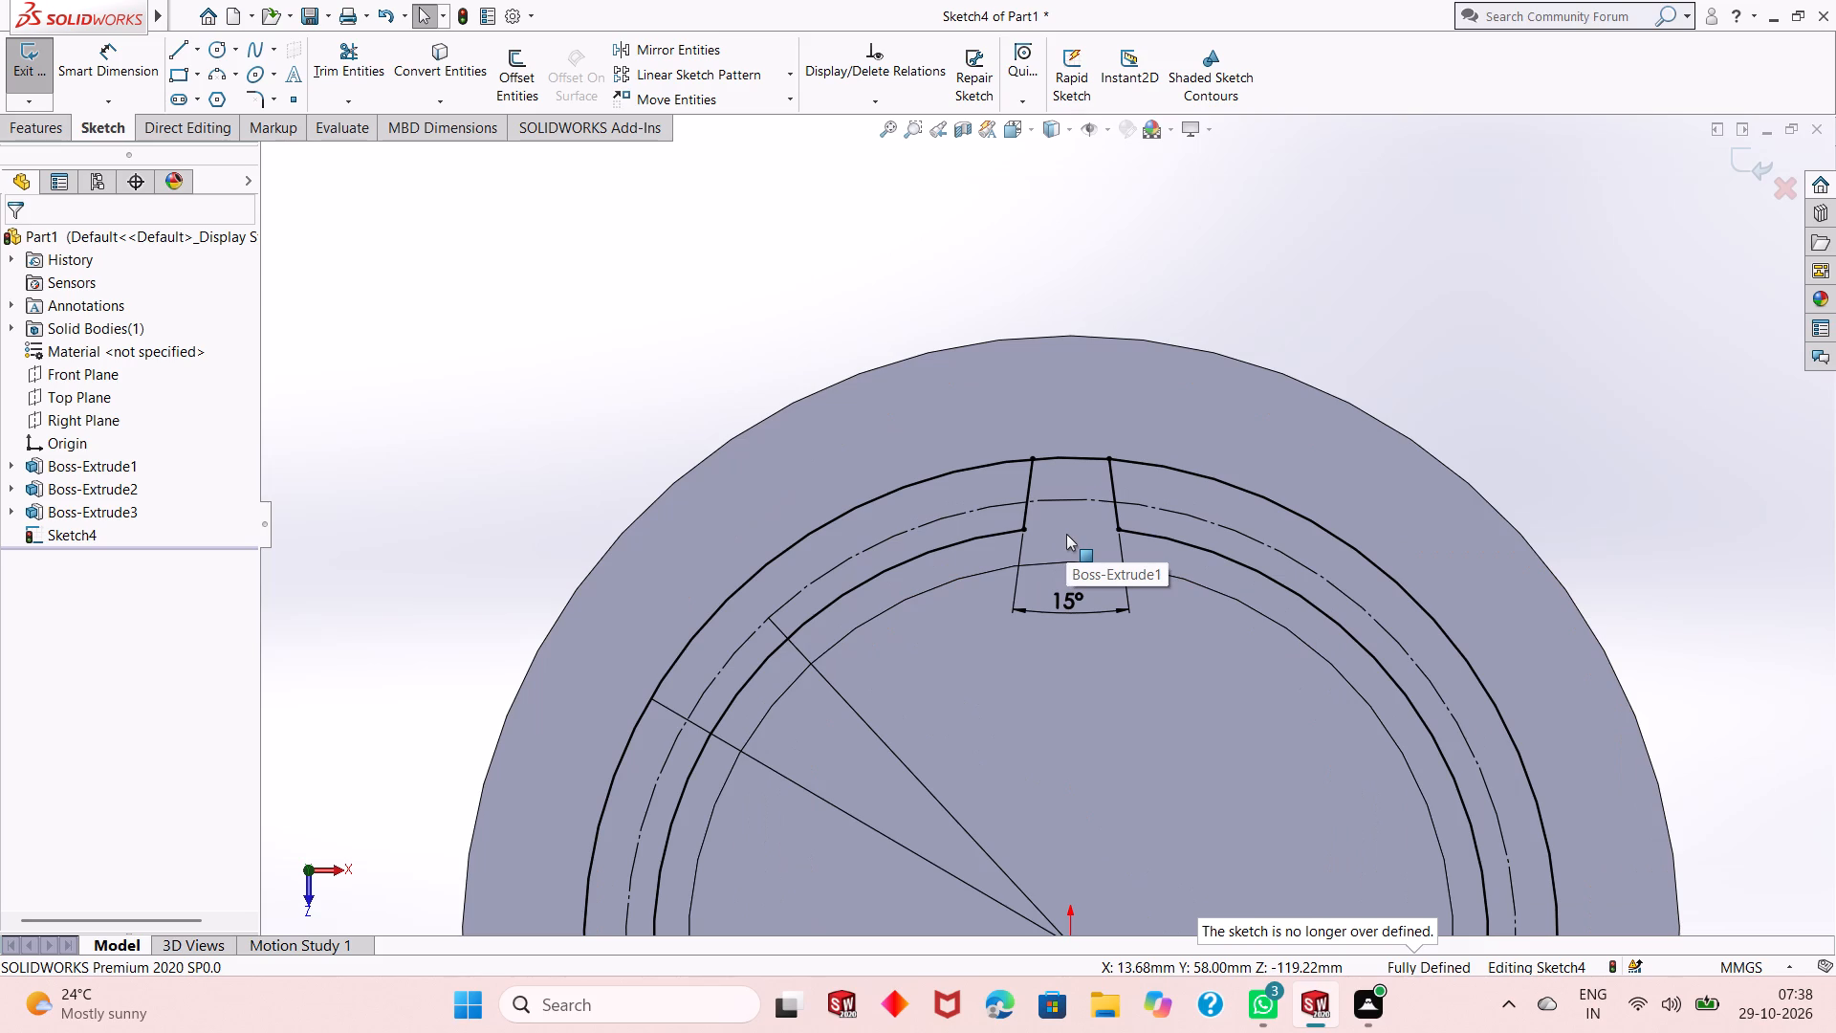
scroll(896, 429, down, 2)
scroll(911, 520, up, 2)
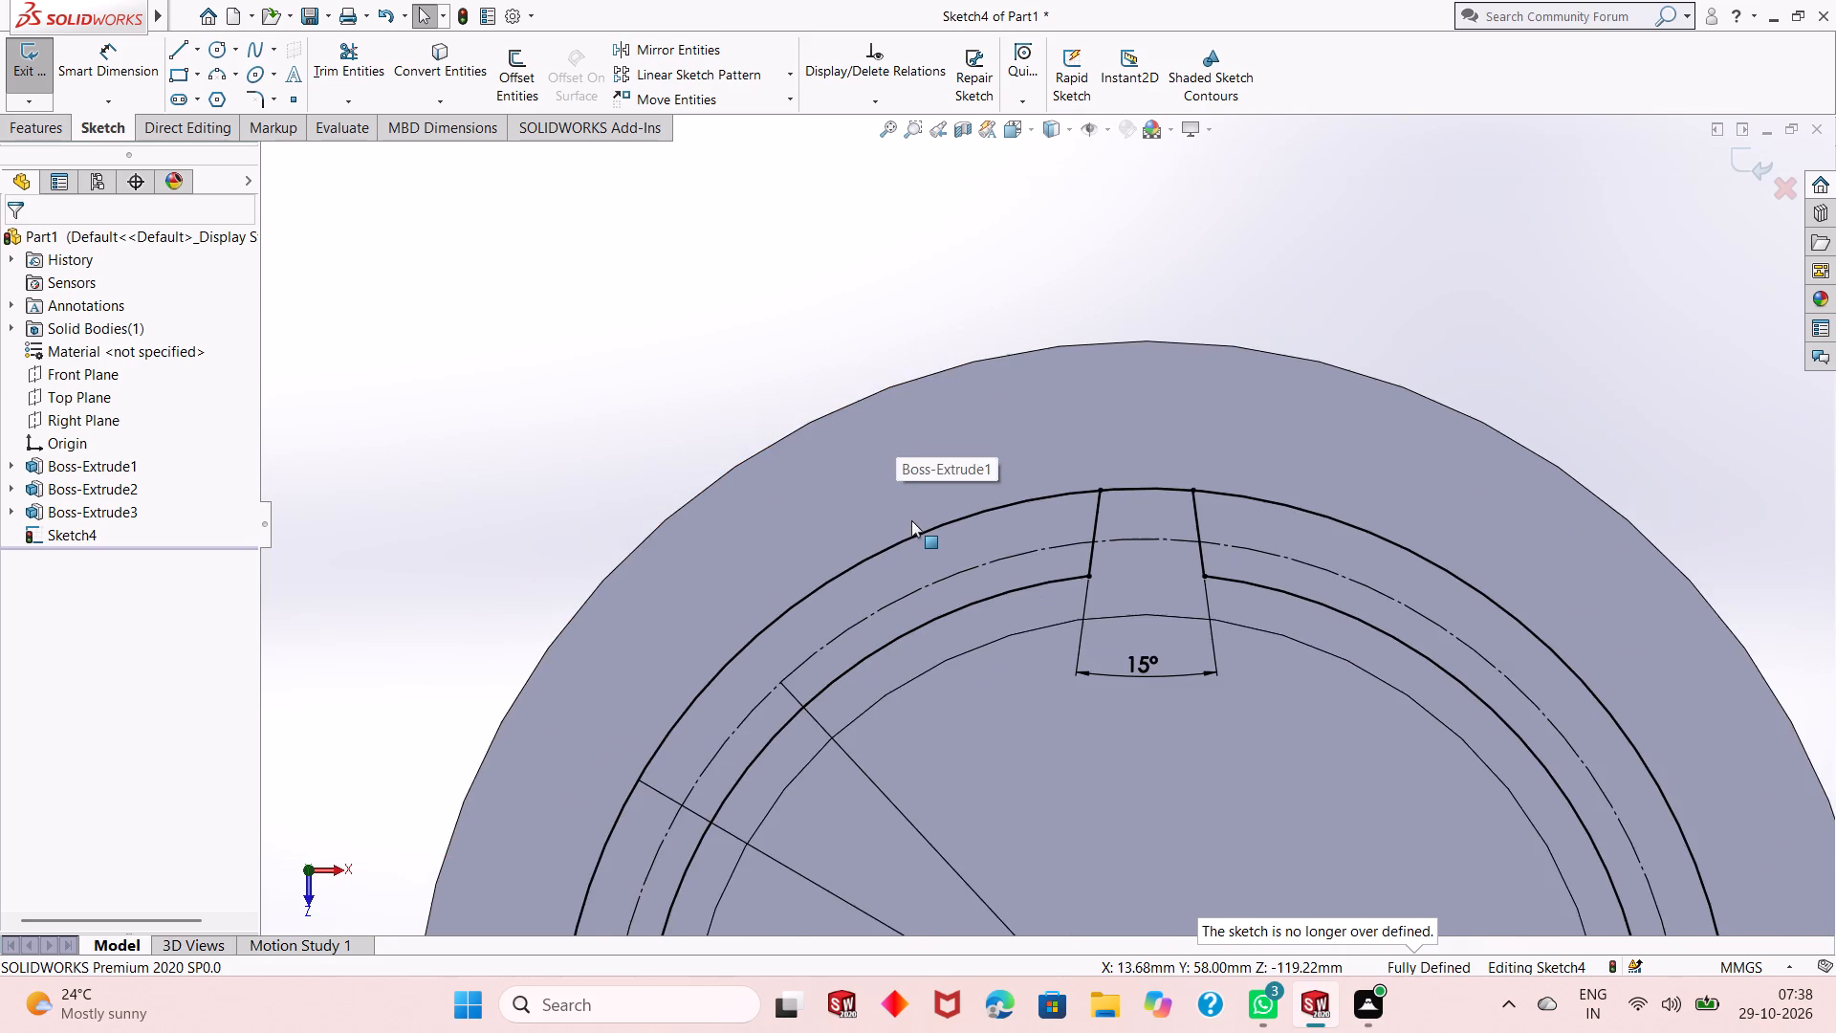
scroll(911, 520, up, 2)
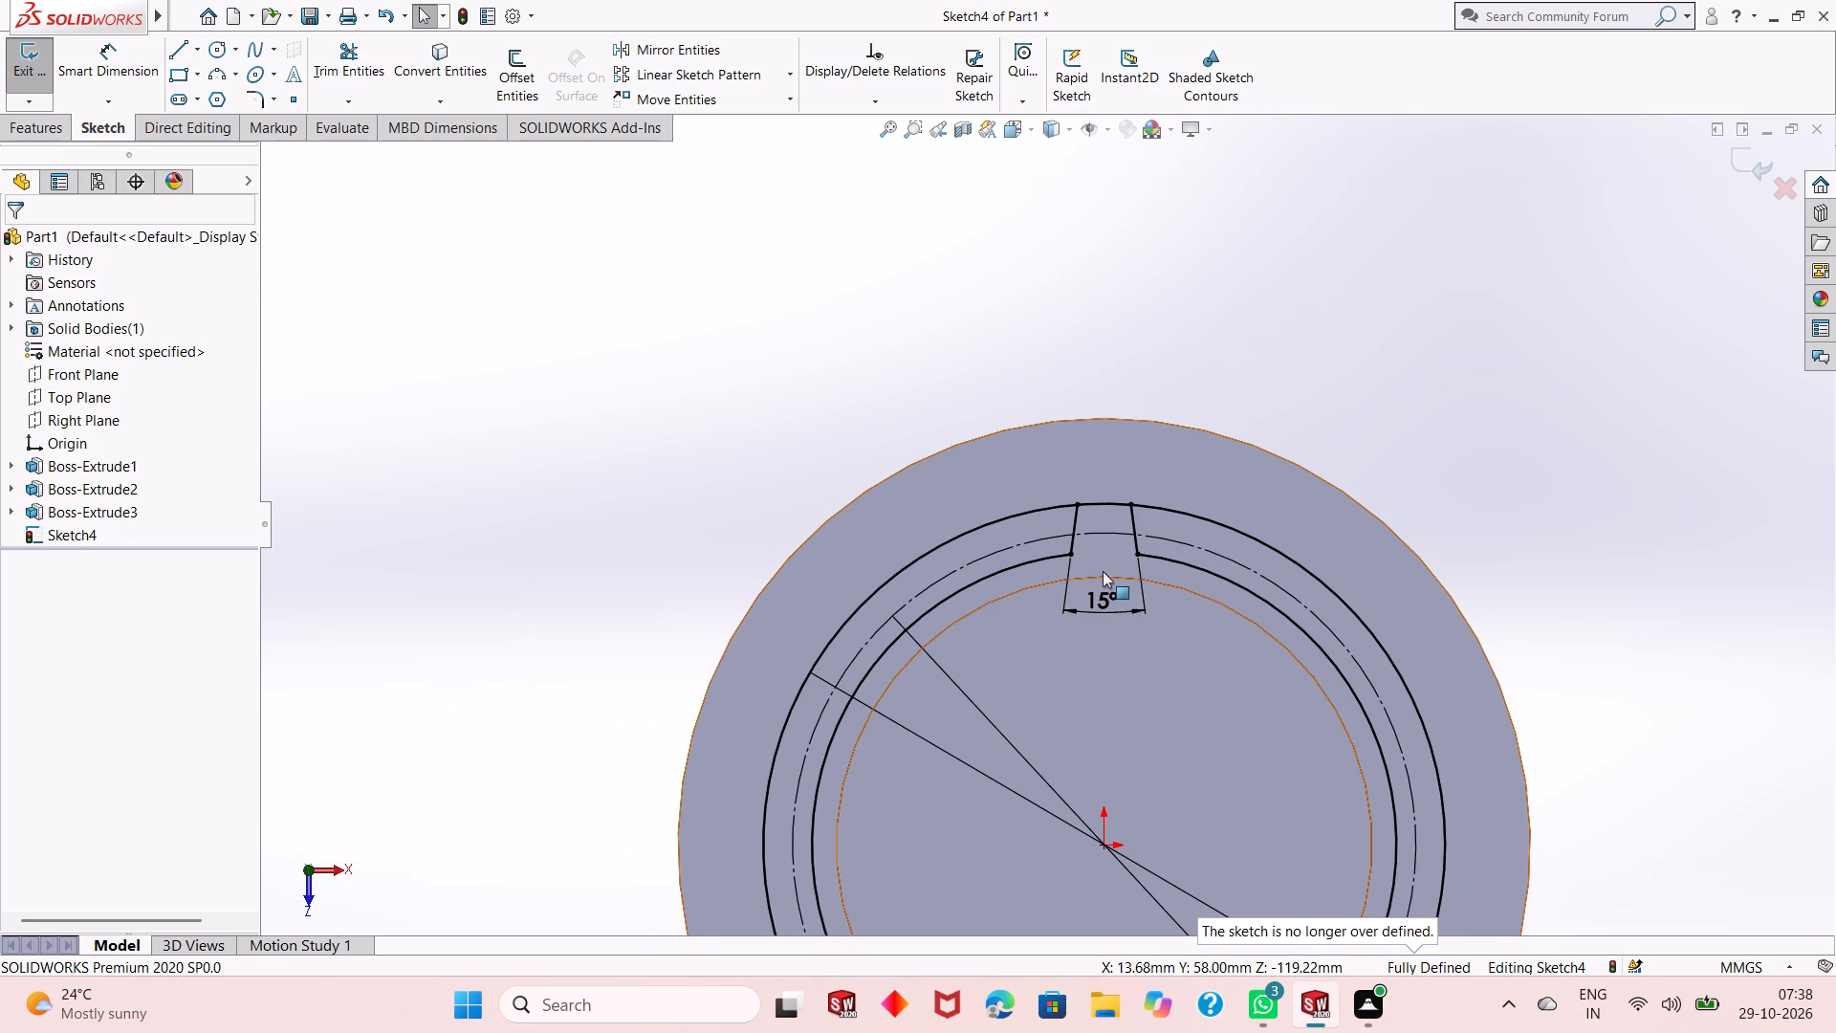
scroll(1058, 591, down, 1)
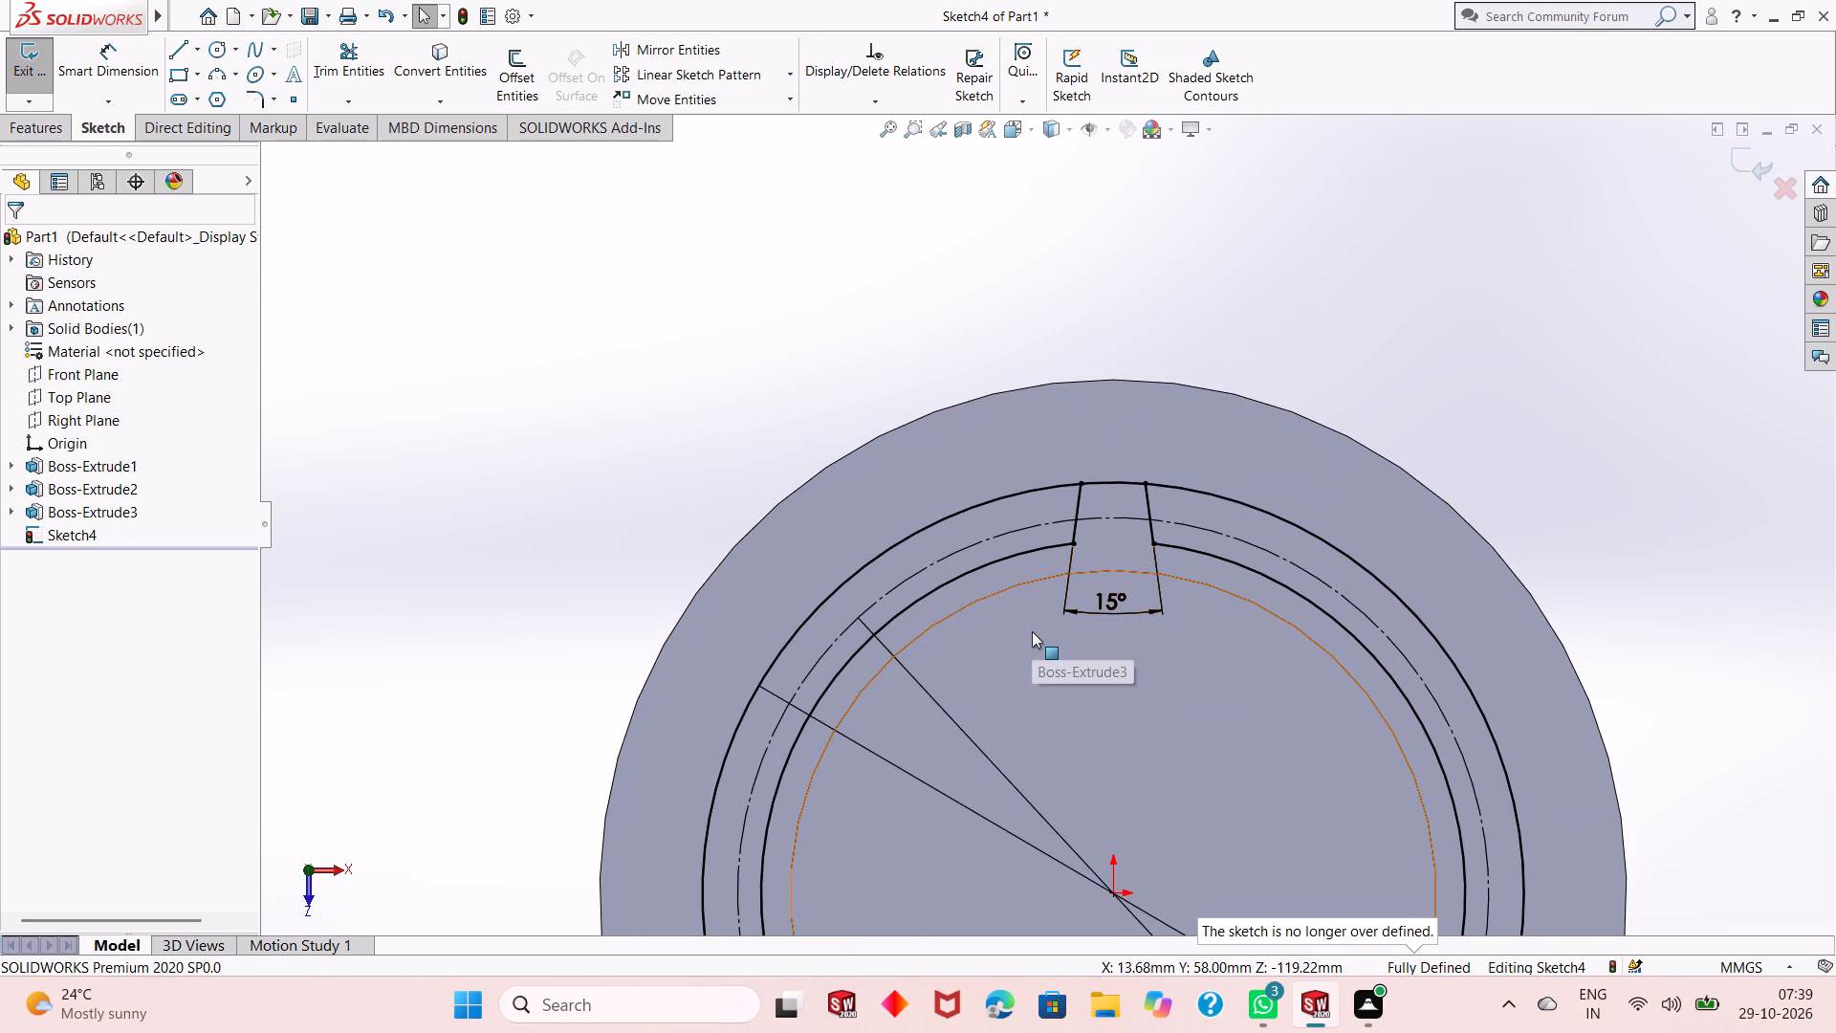
scroll(1027, 654, up, 2)
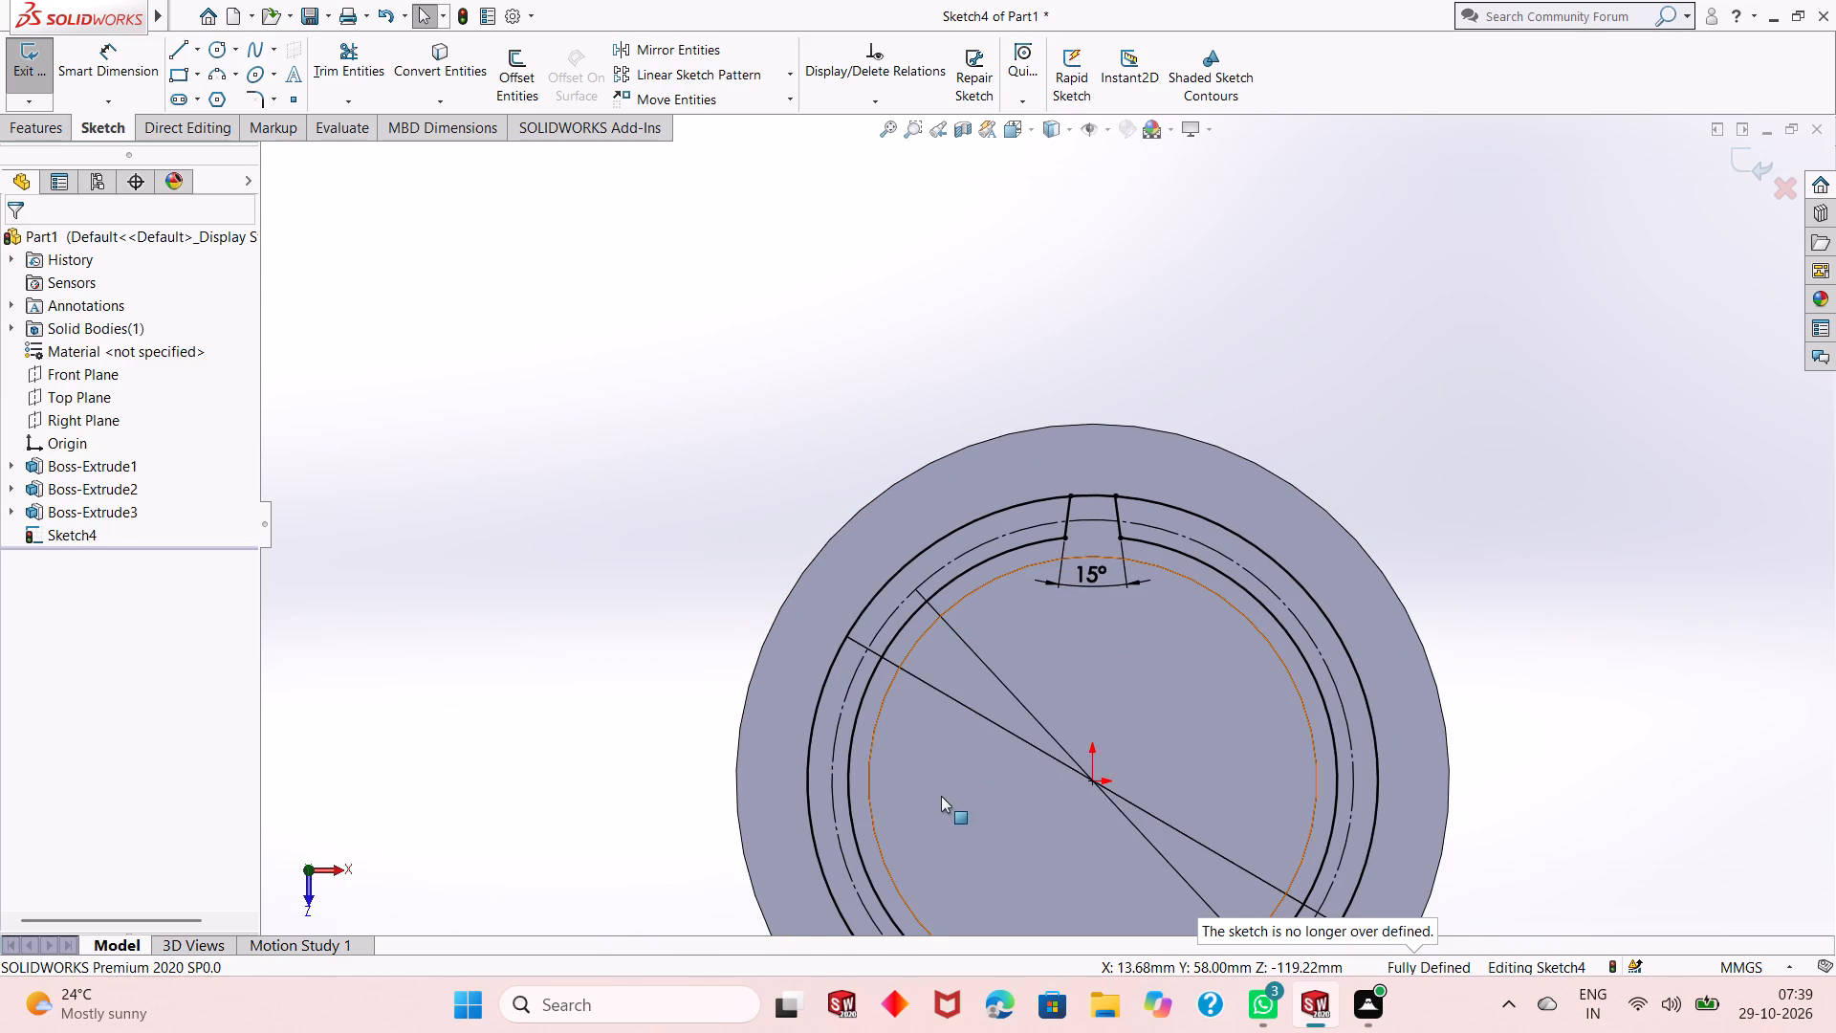
scroll(1082, 534, down, 2)
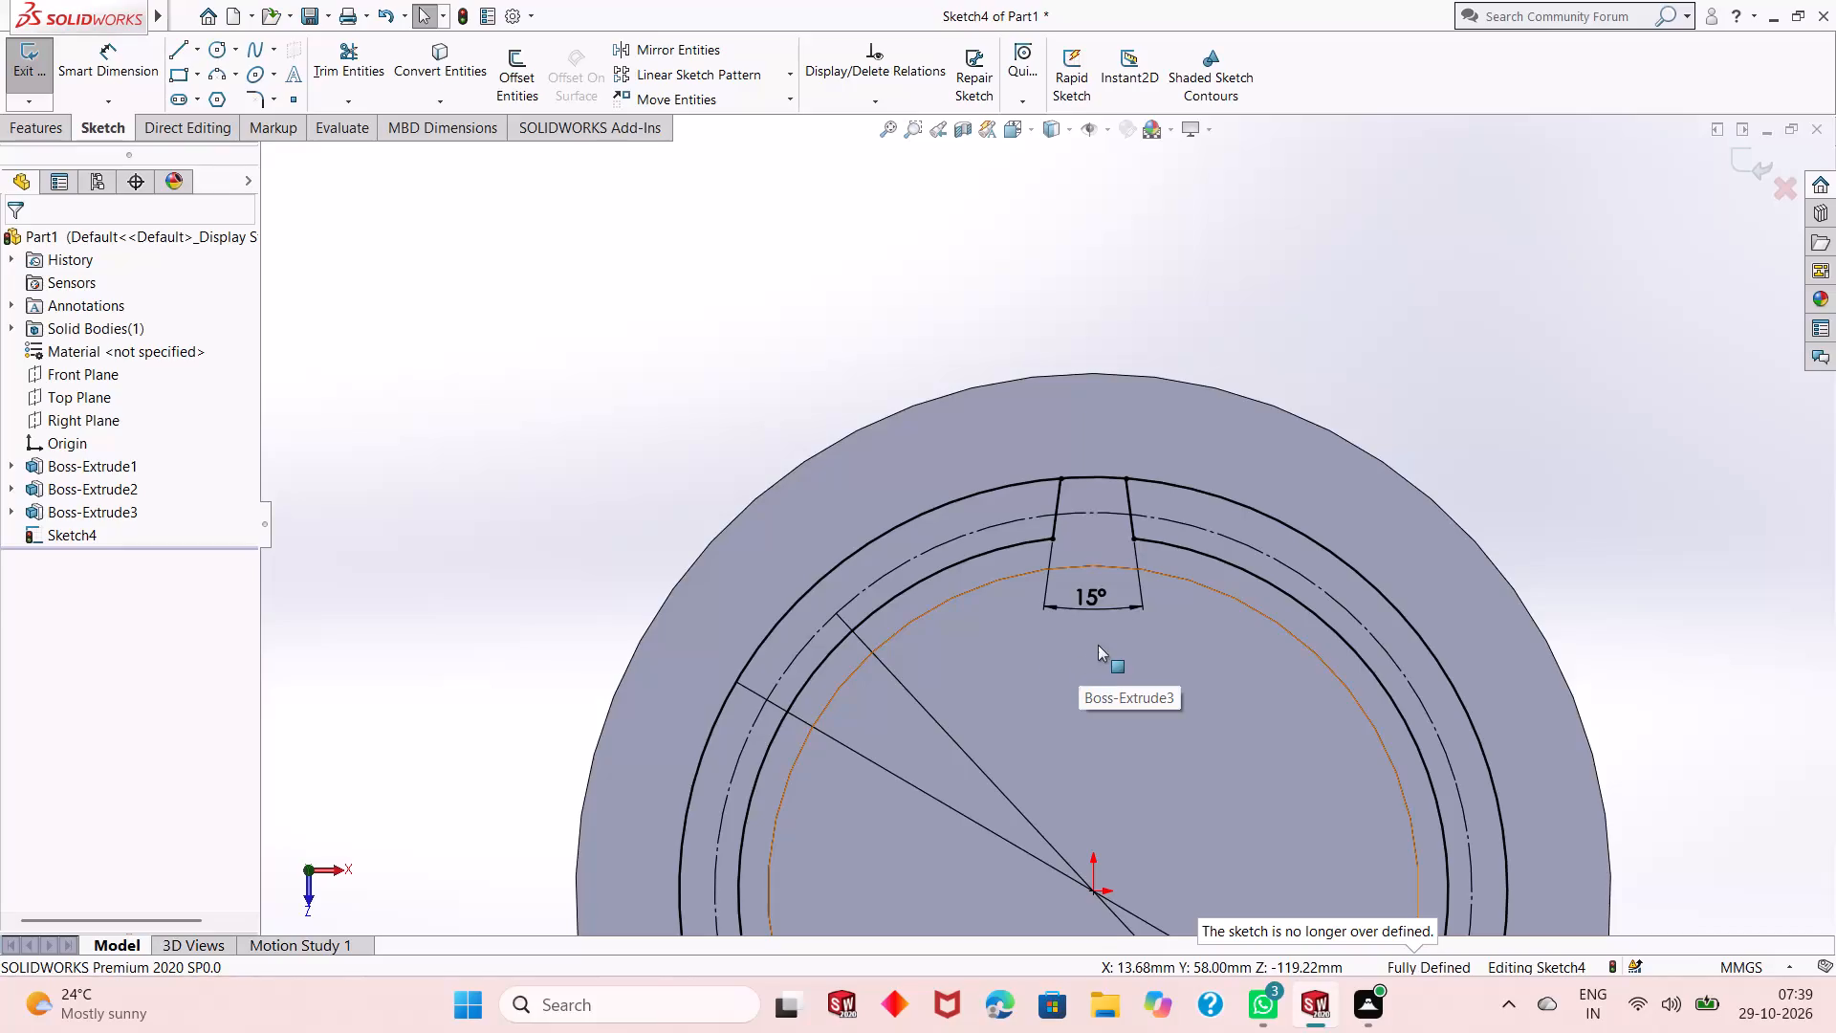
scroll(983, 665, up, 3)
scroll(1012, 748, up, 2)
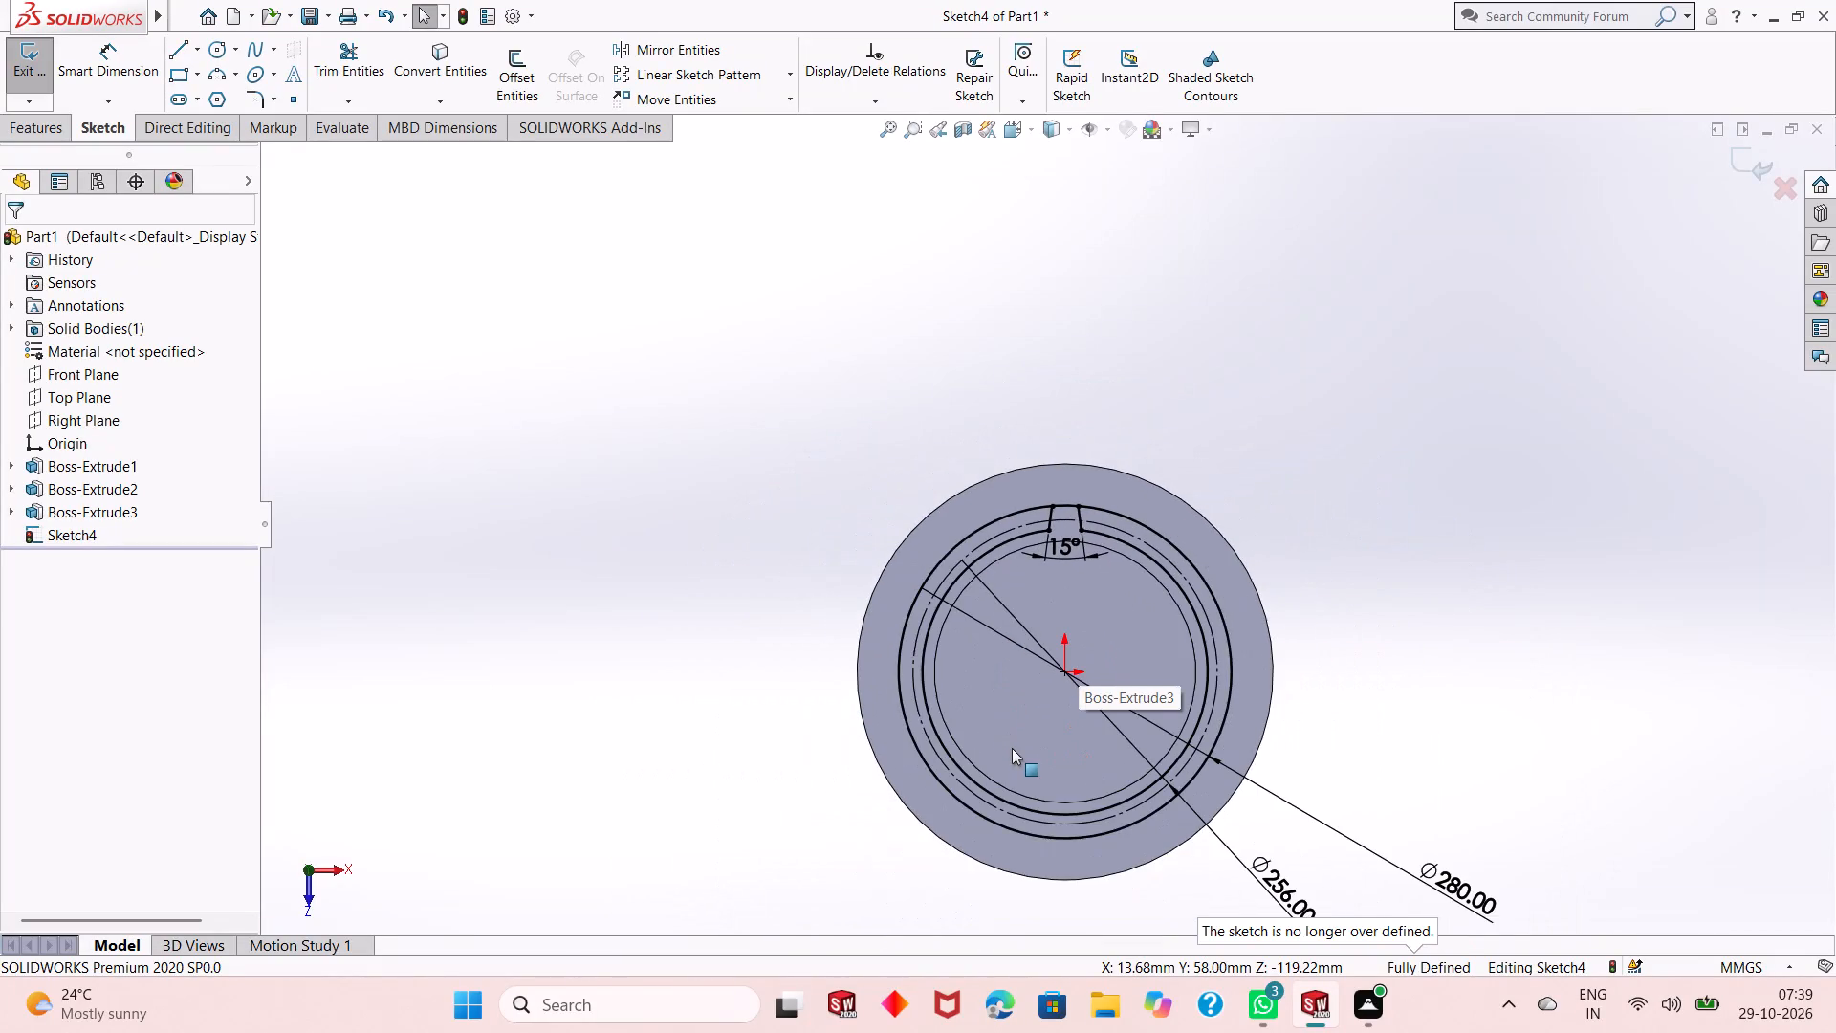
scroll(1034, 694, down, 2)
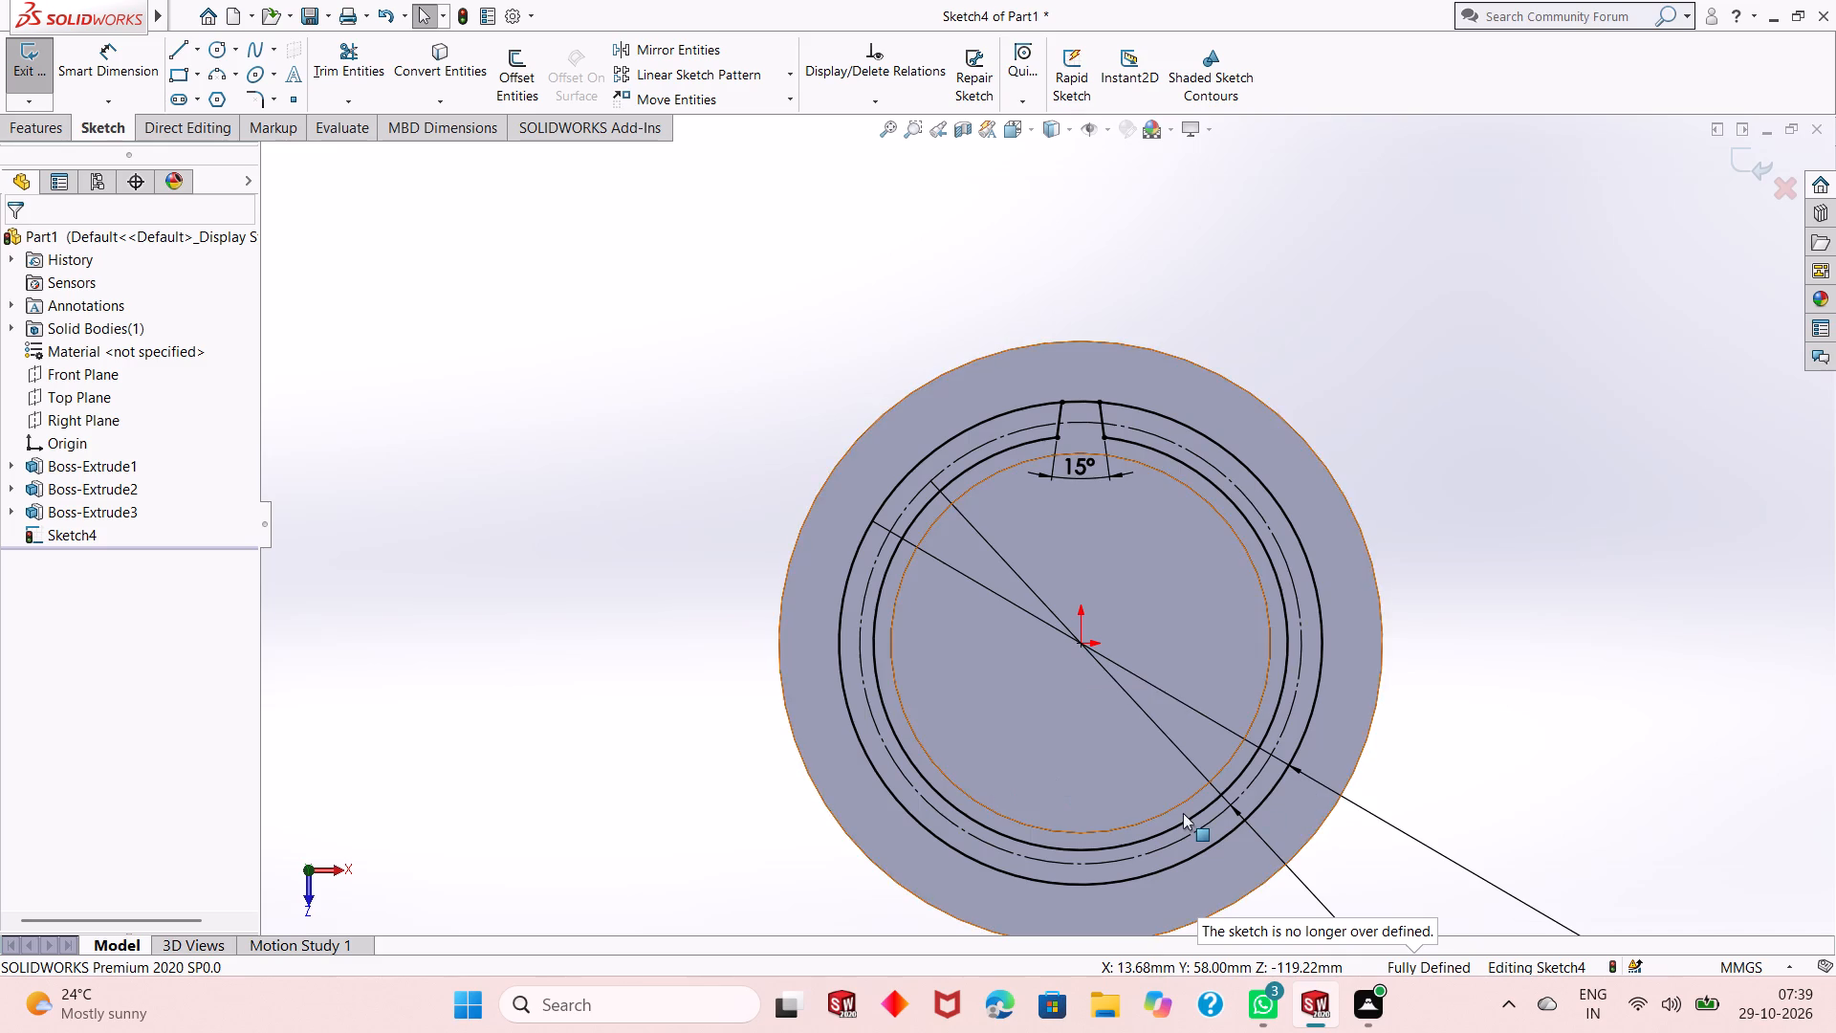
scroll(994, 672, up, 1)
scroll(1085, 448, down, 4)
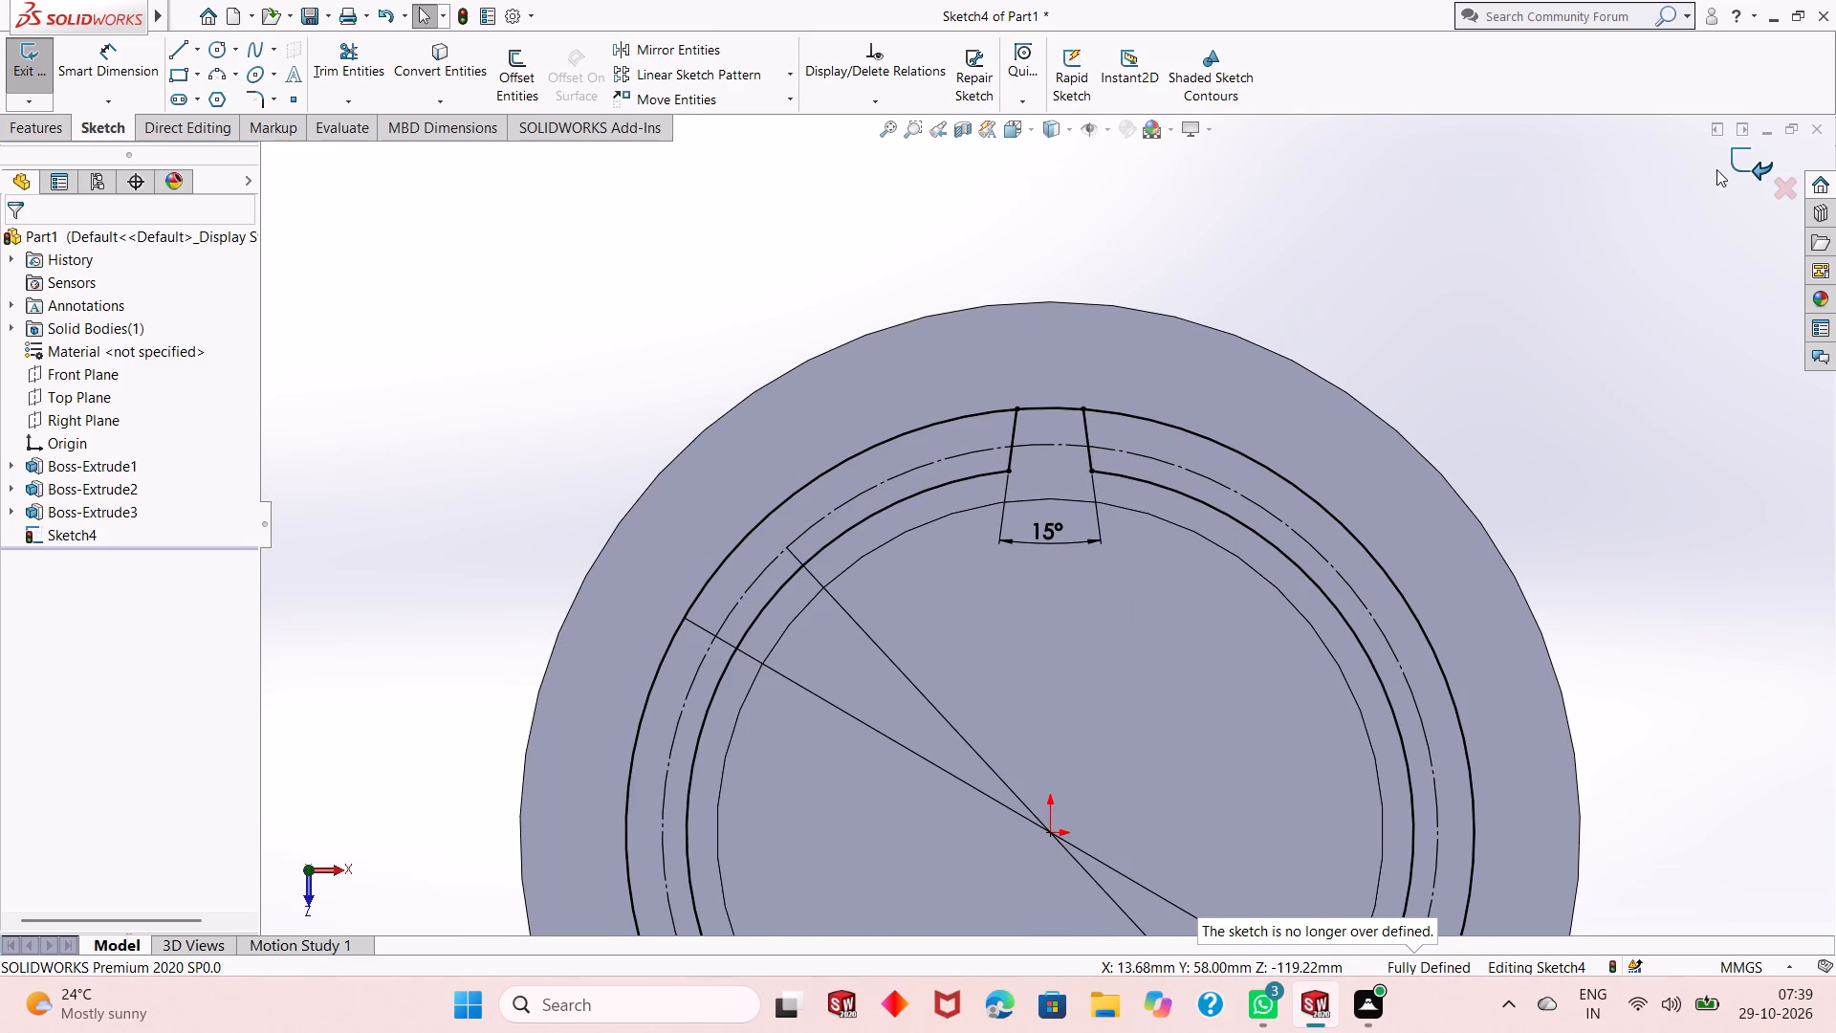
Close the tooth sketch and set the circle diameter in Boss-Extrude3's sketch to 210 mm, exiting that sketch when done.
click(1738, 155)
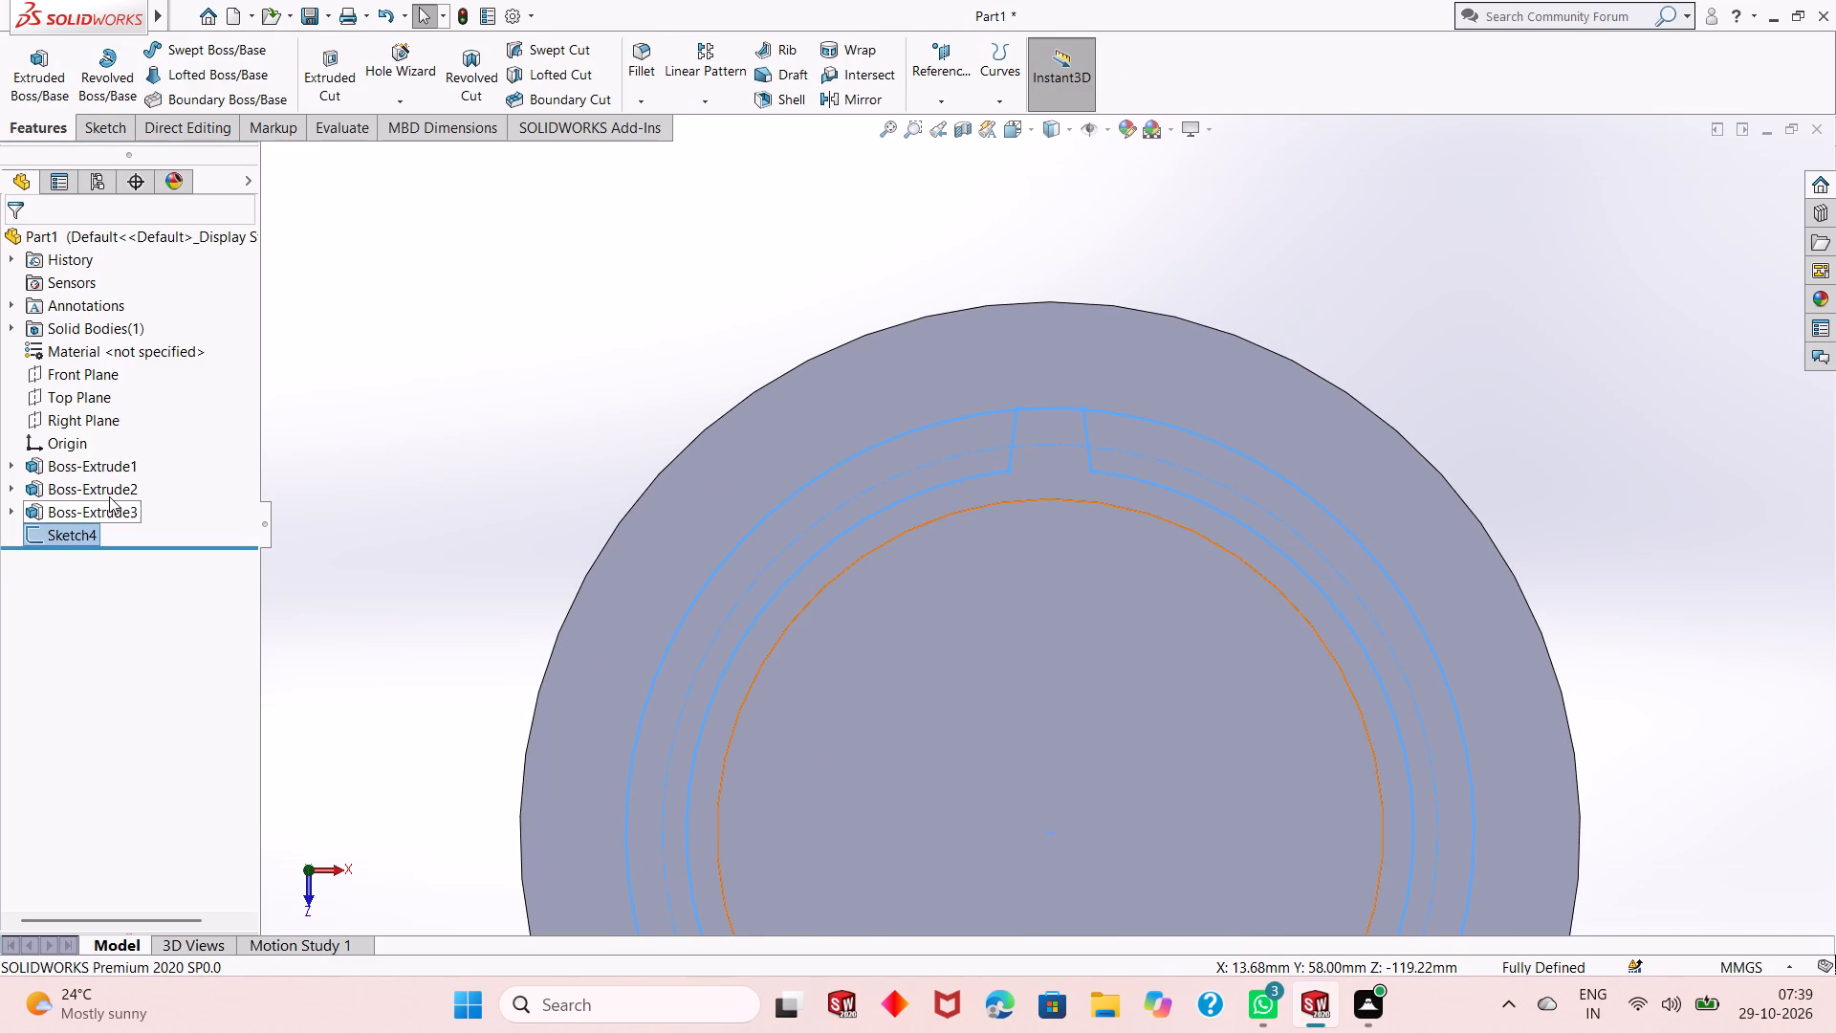
click(118, 516)
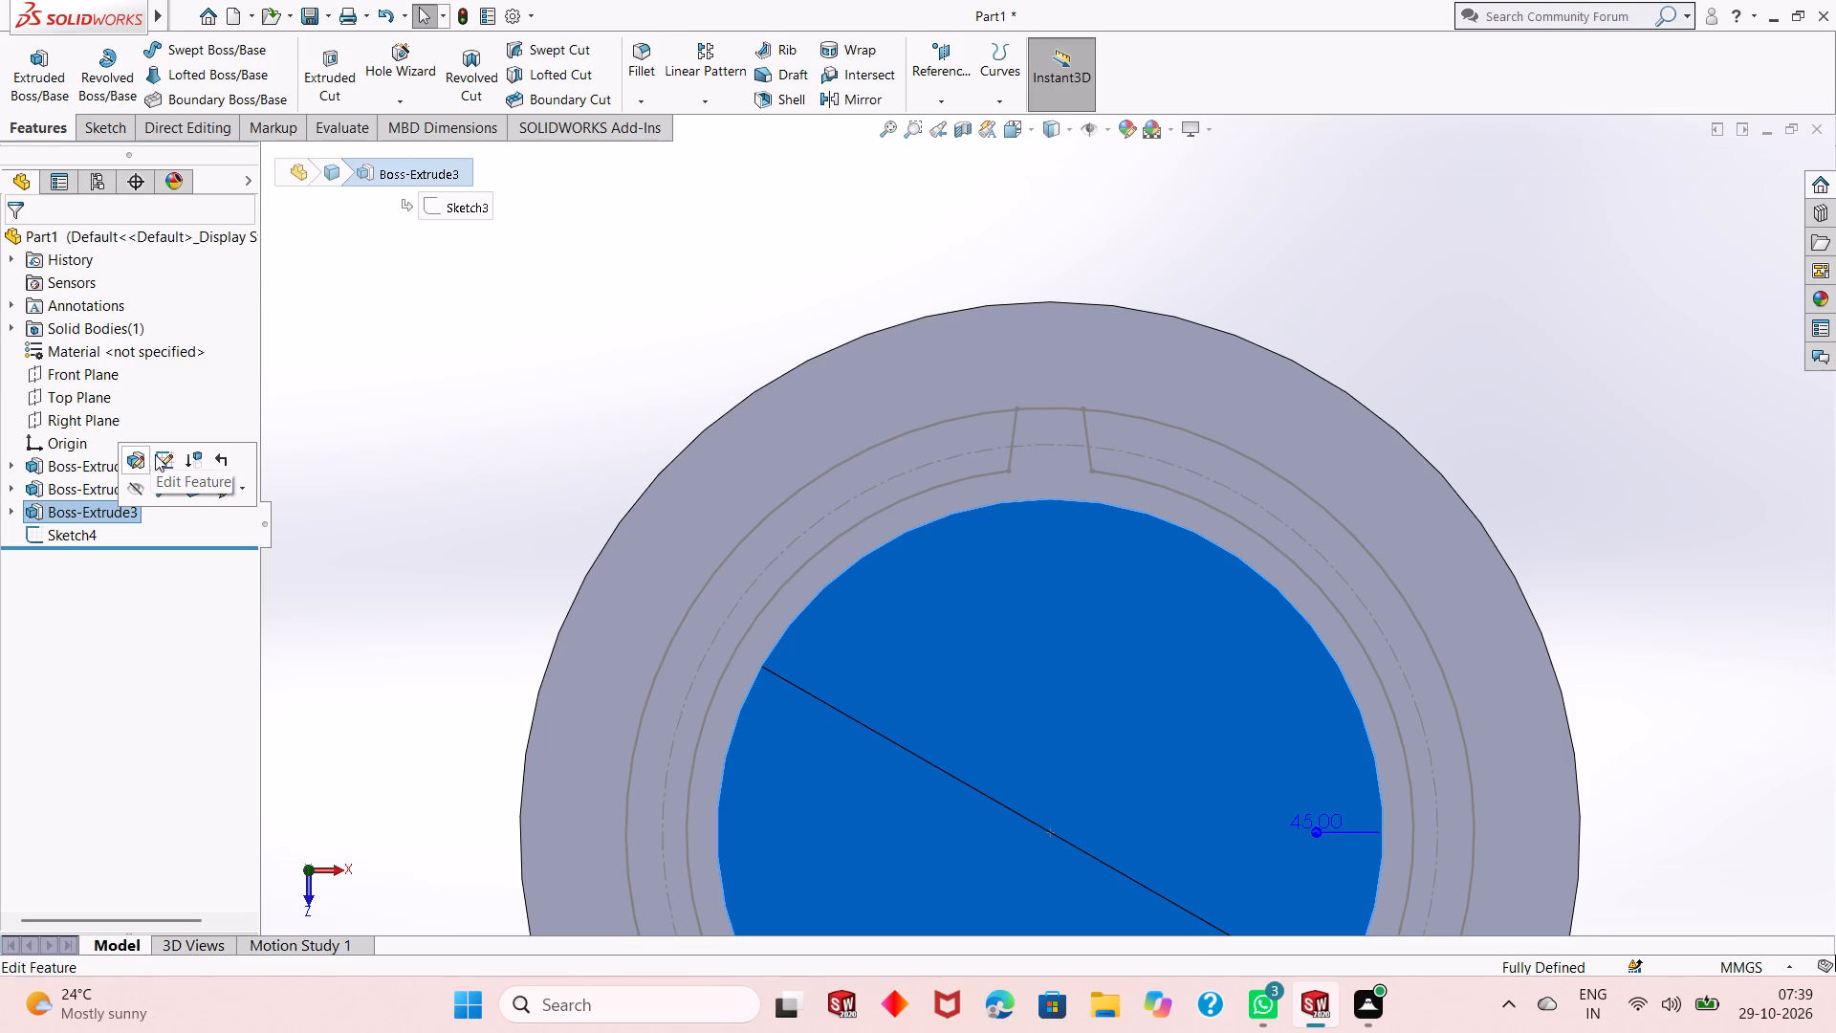
click(155, 458)
scroll(964, 648, up, 6)
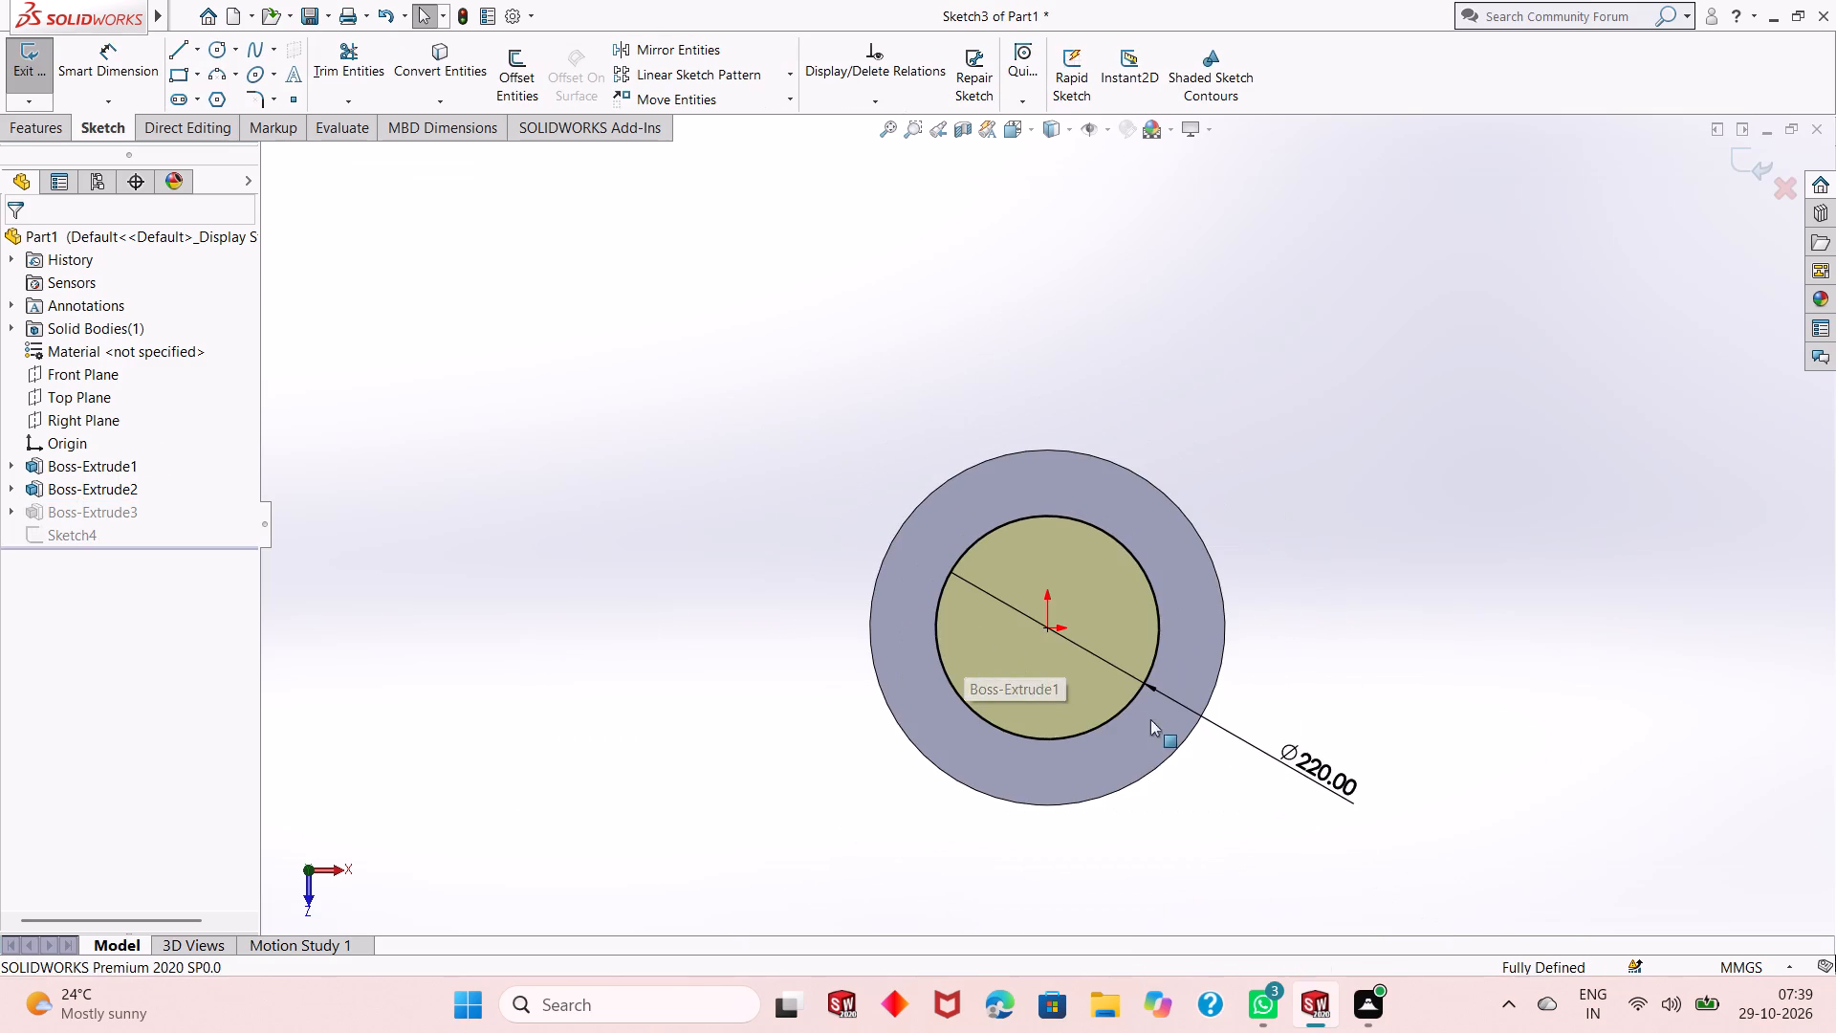
double_click(1314, 759)
text(21)
click(1316, 764)
click(1316, 764)
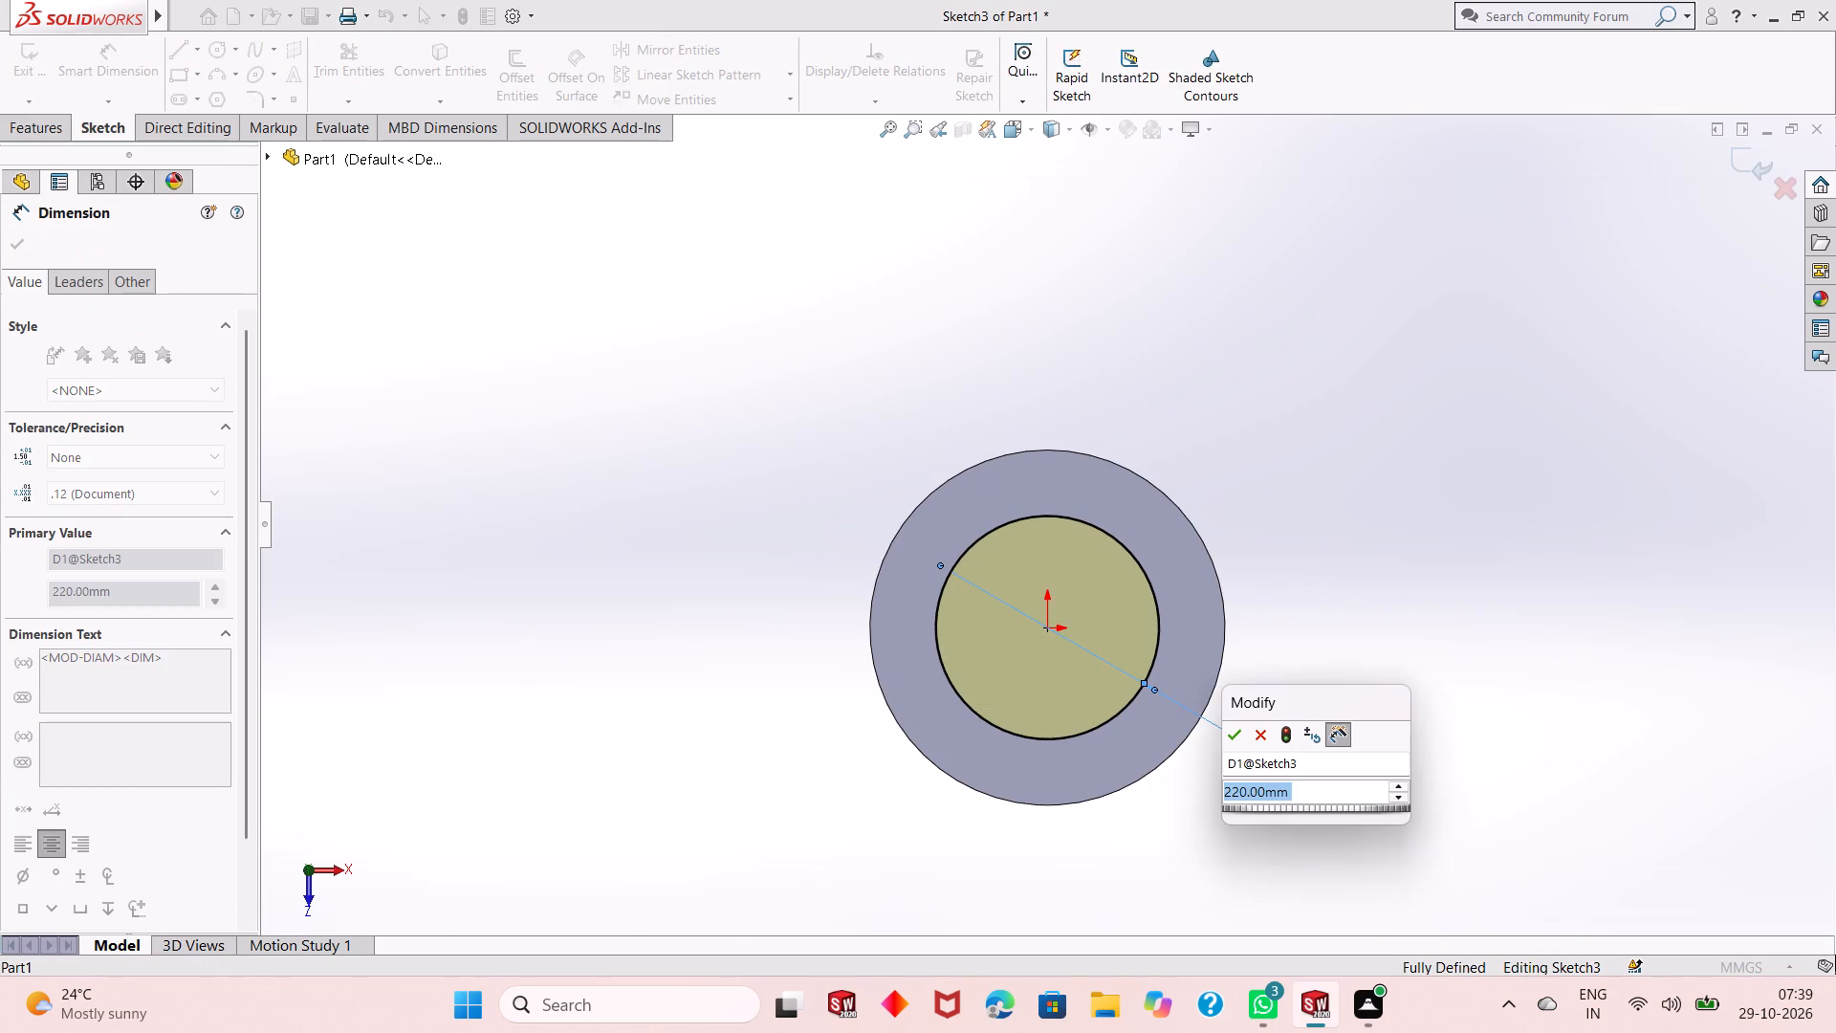
text(210)
key(Return)
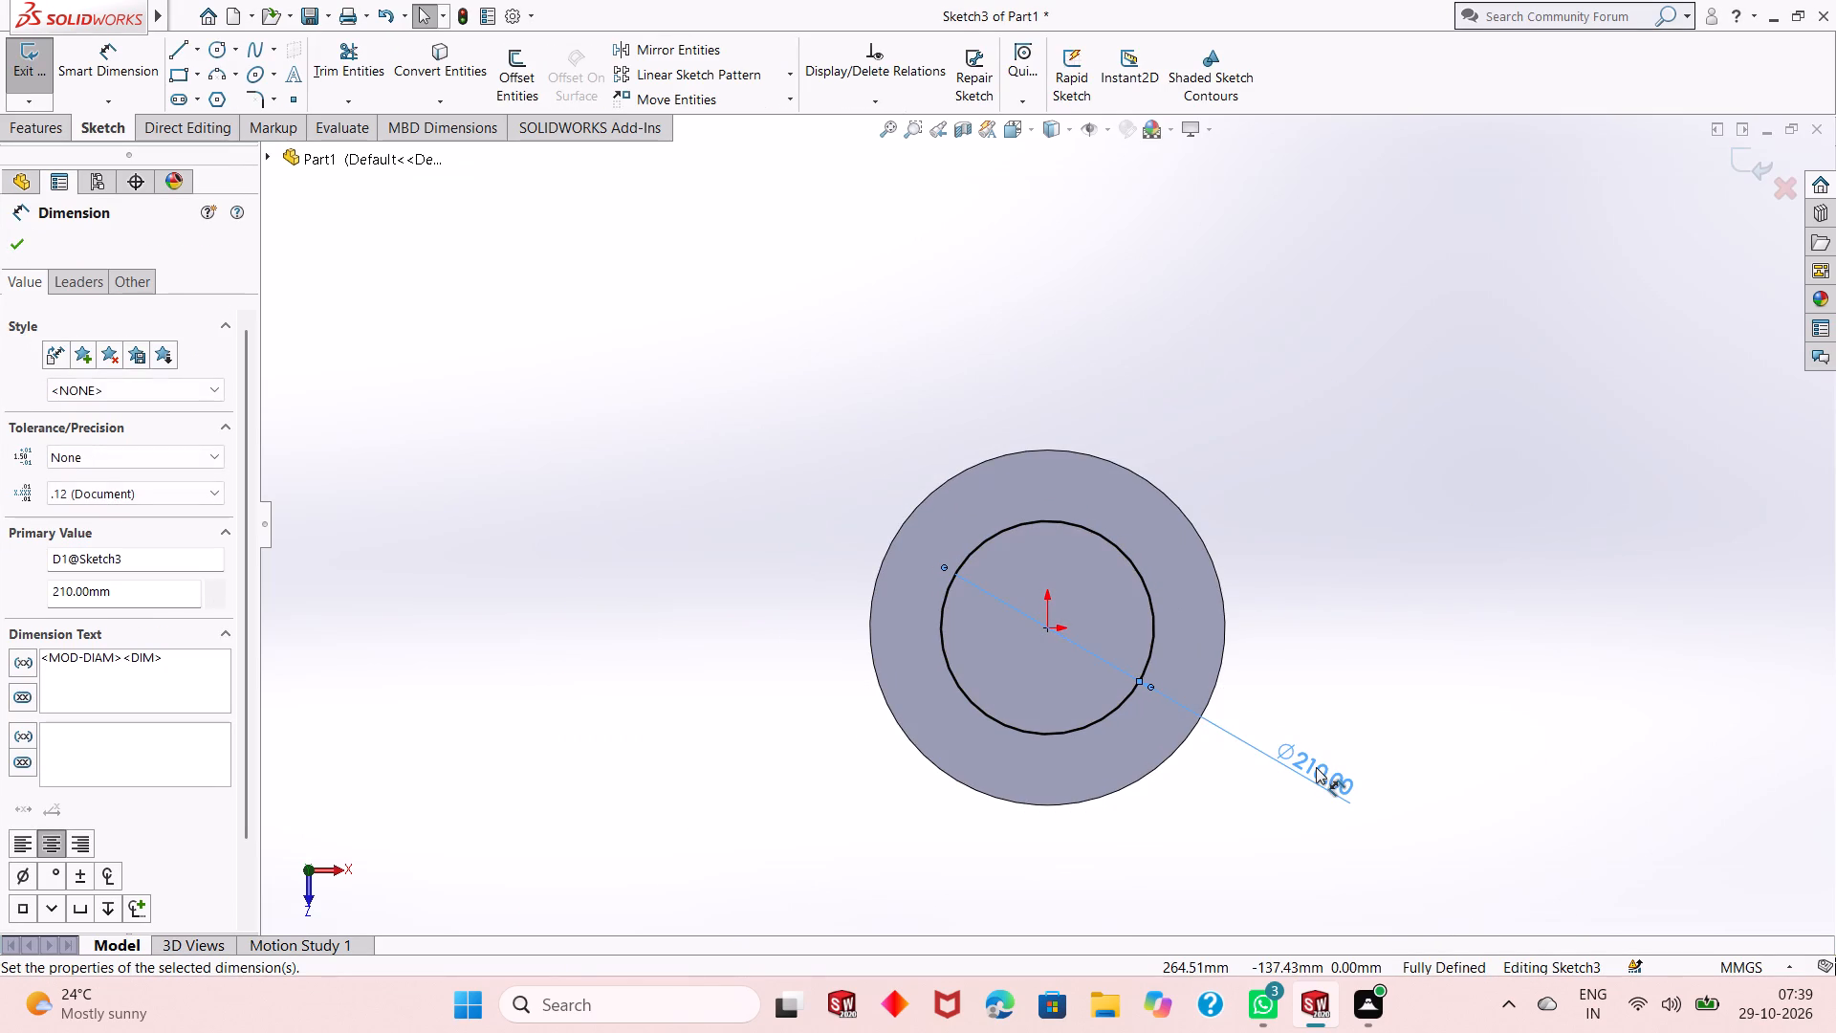
click(6, 250)
click(1742, 151)
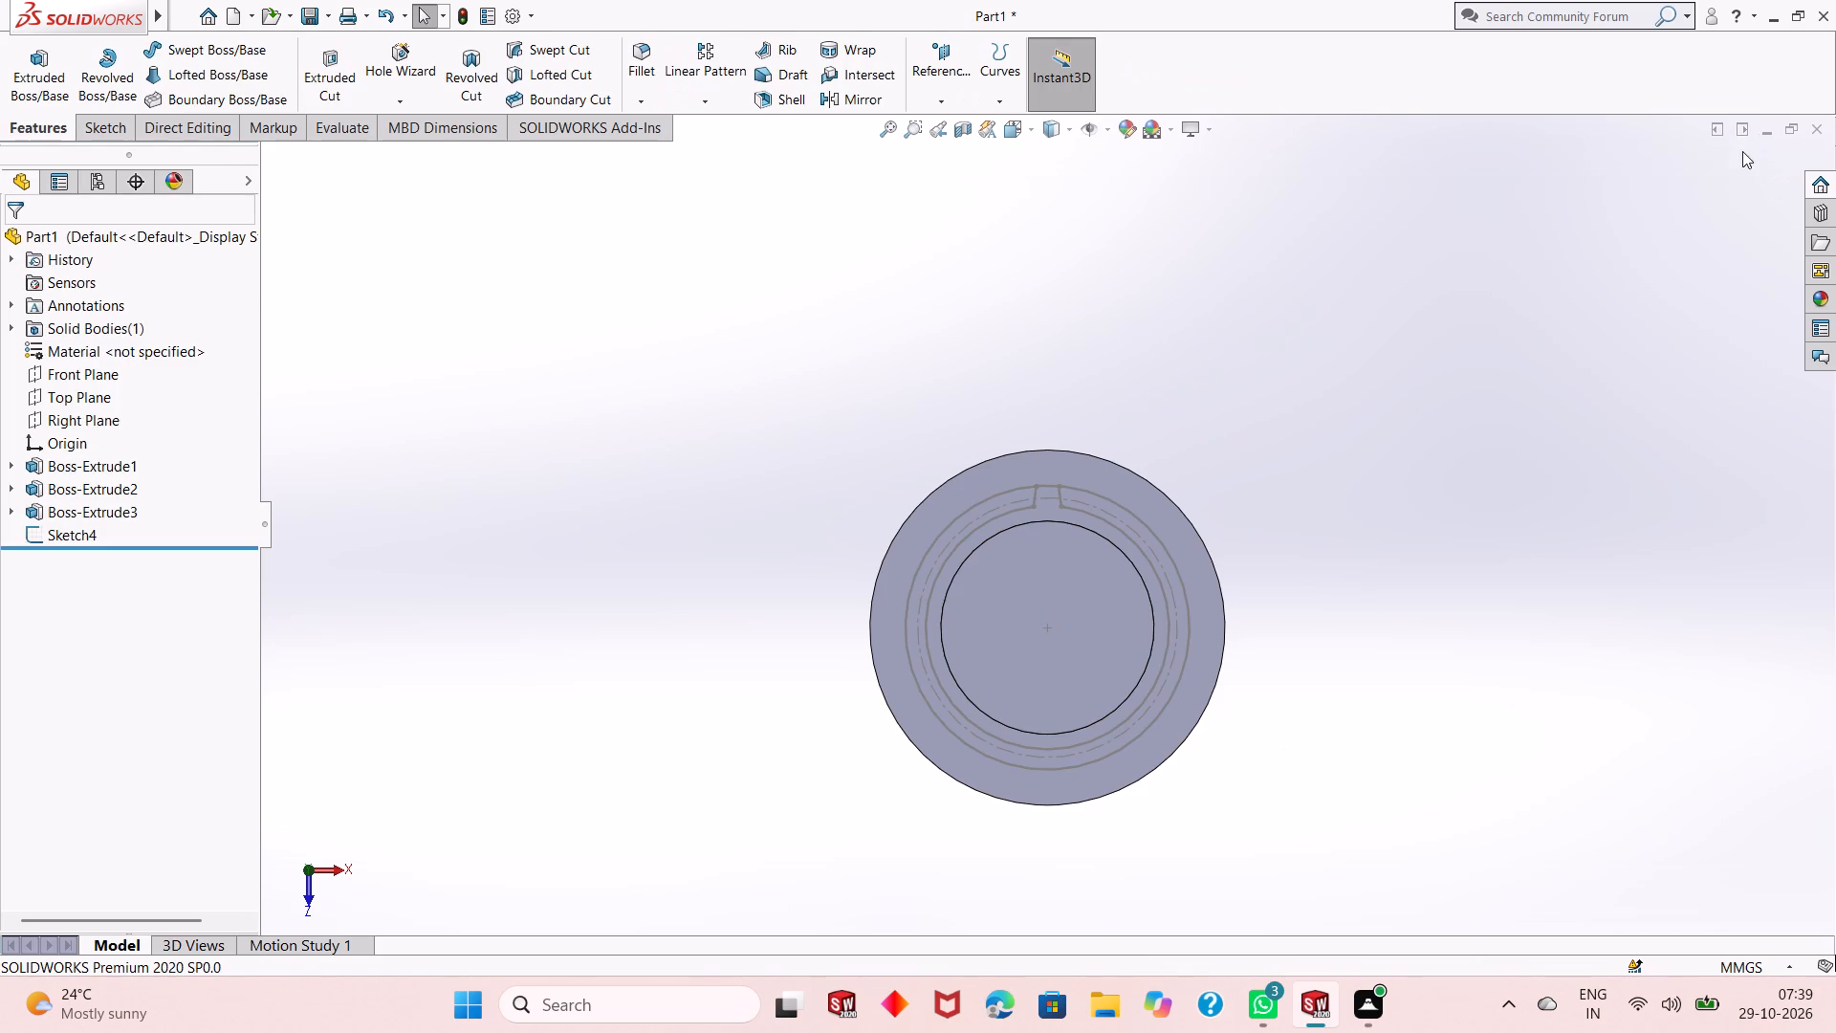
Reopen the tooth profile sketch, Sketch4, for editing.
click(74, 527)
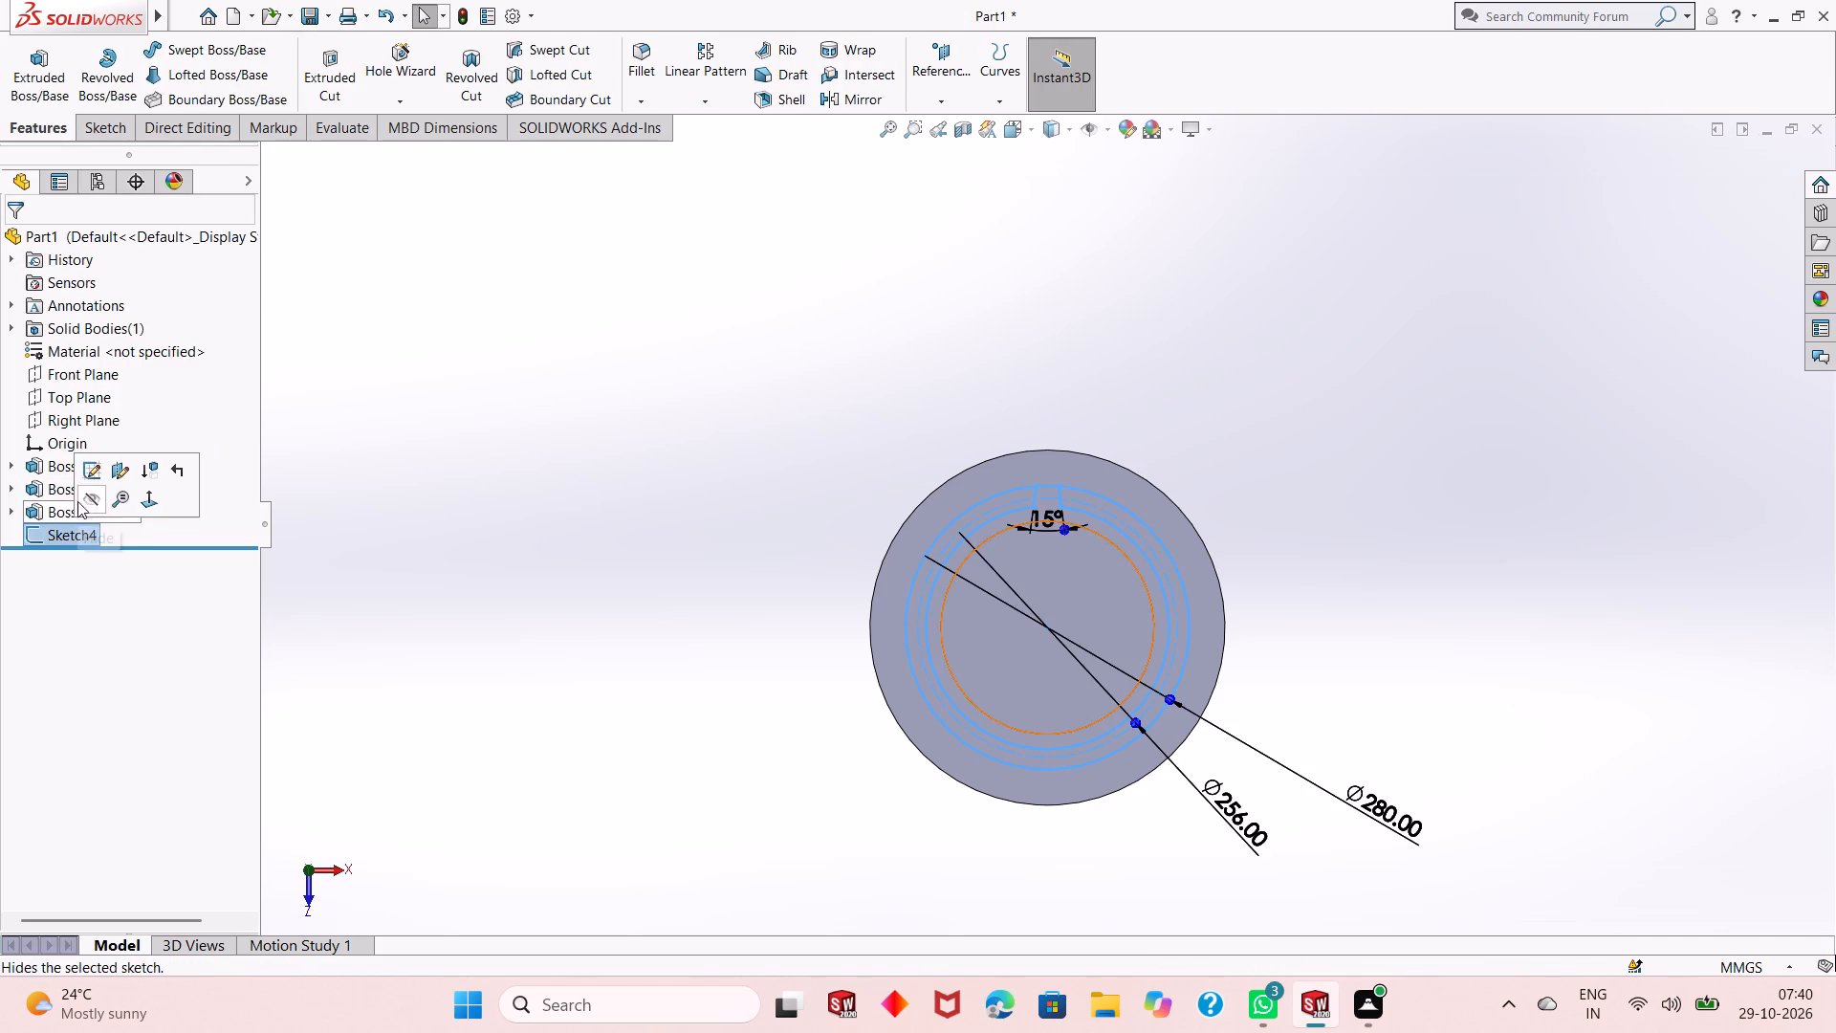
click(81, 473)
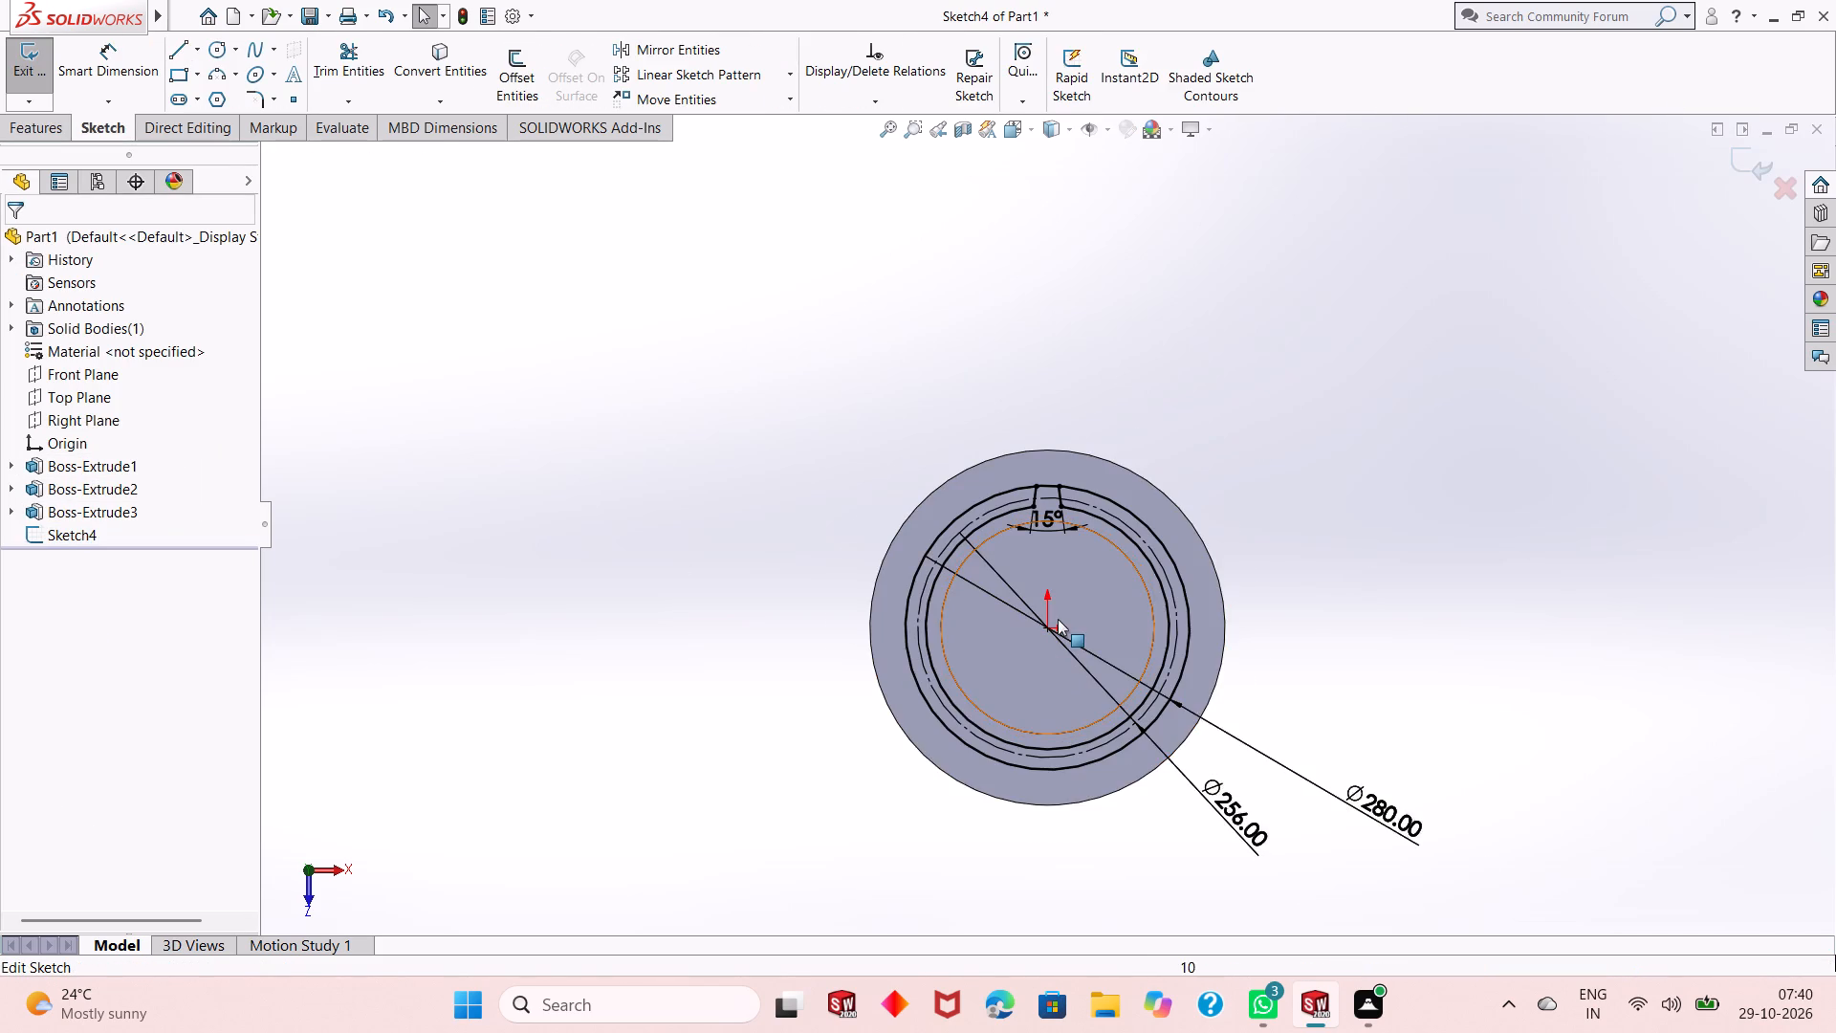
scroll(1058, 619, down, 2)
scroll(1084, 457, down, 1)
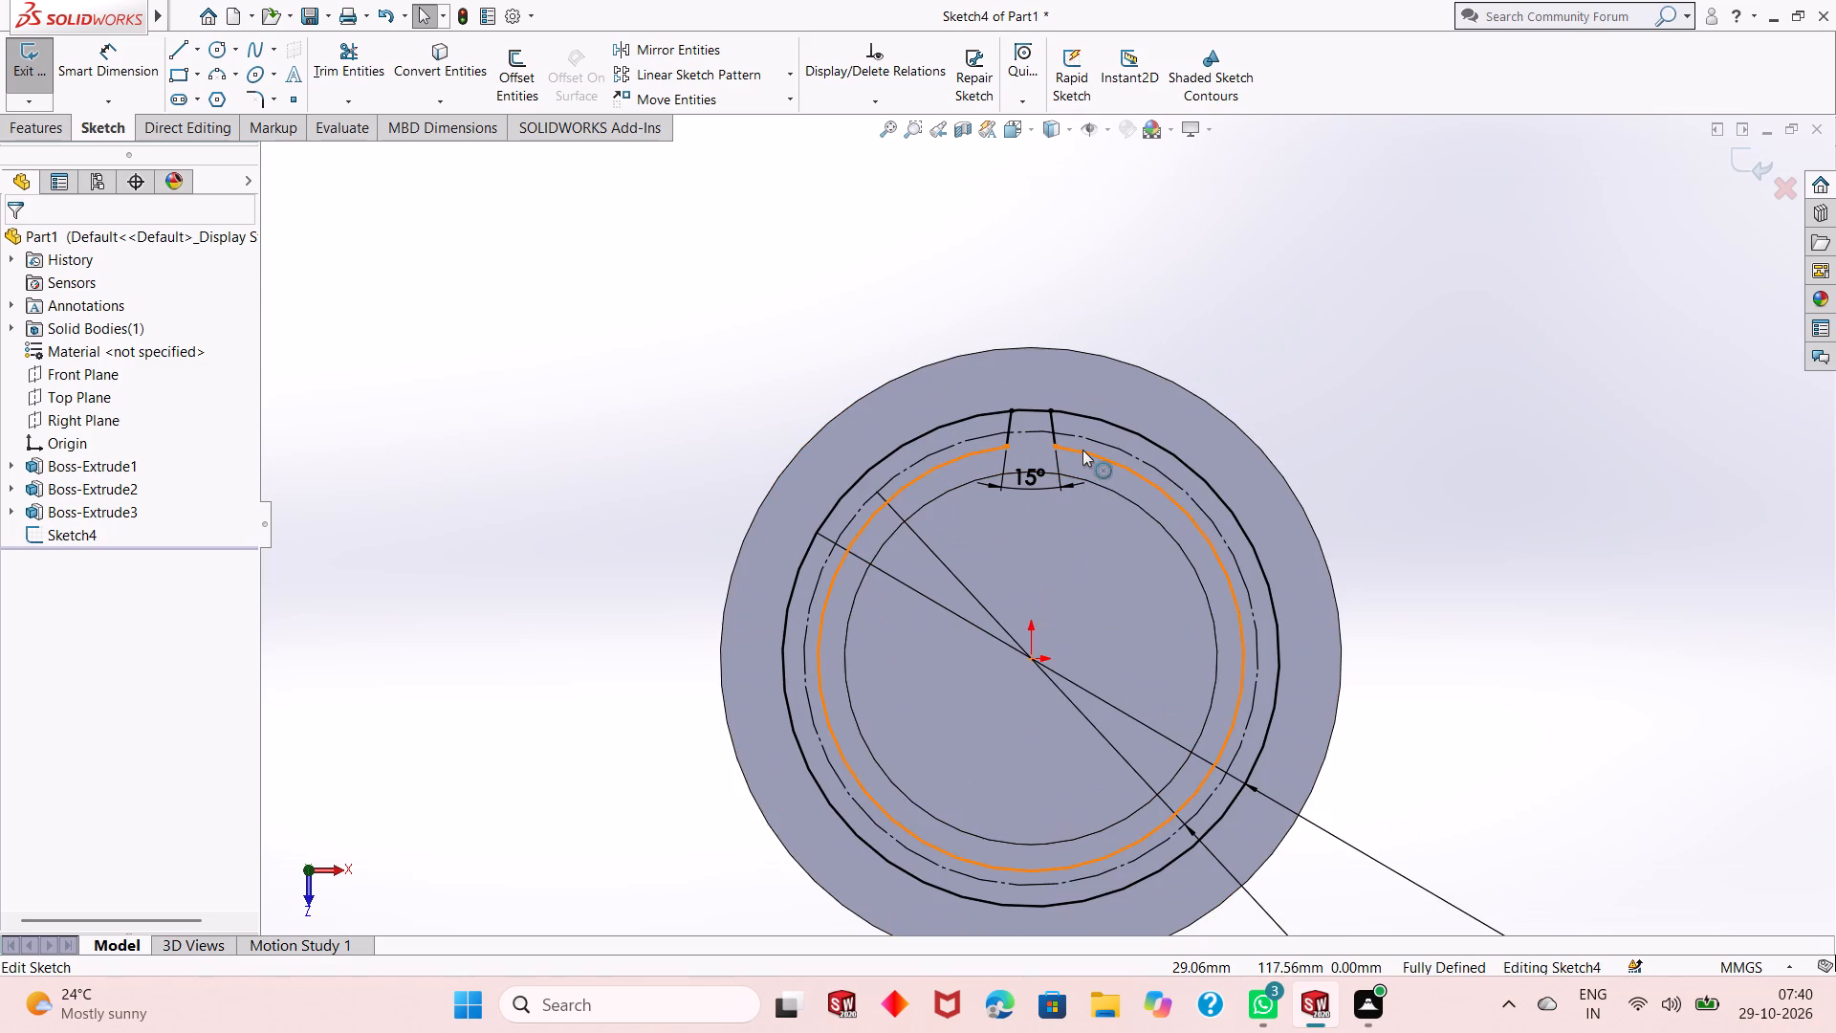
scroll(1073, 450, down, 1)
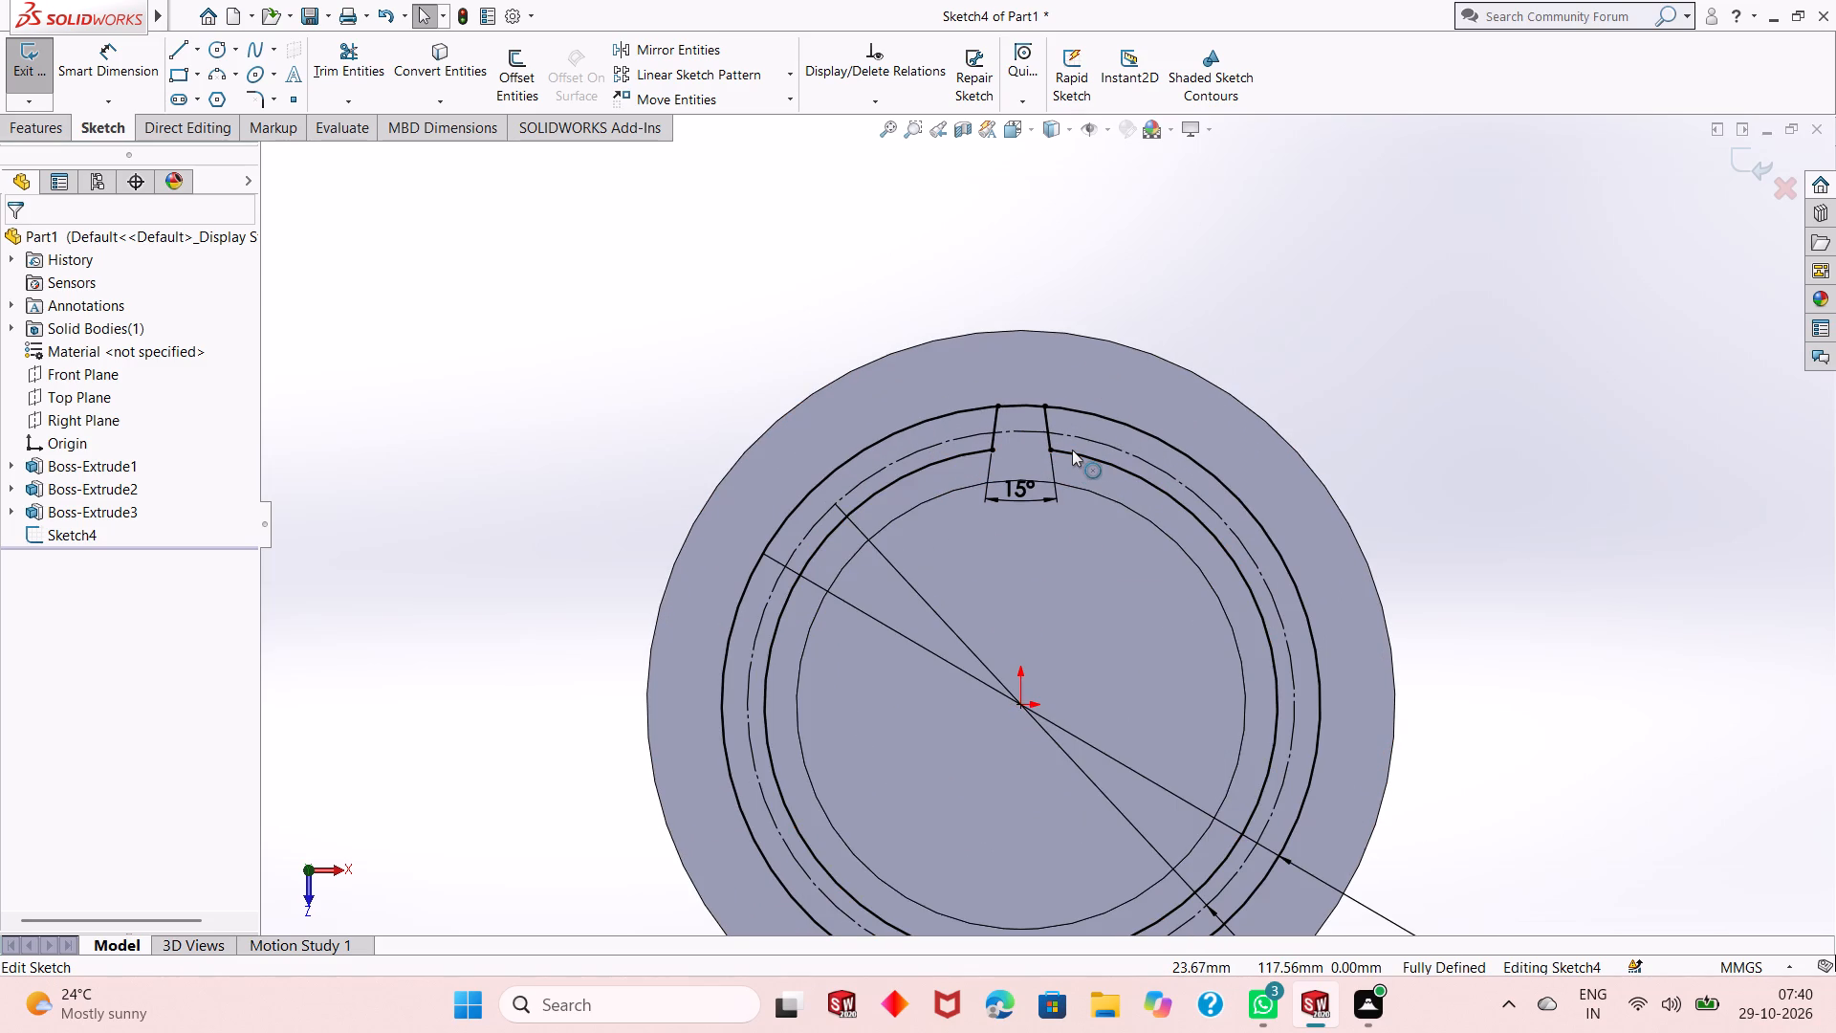
scroll(1043, 475, down, 1)
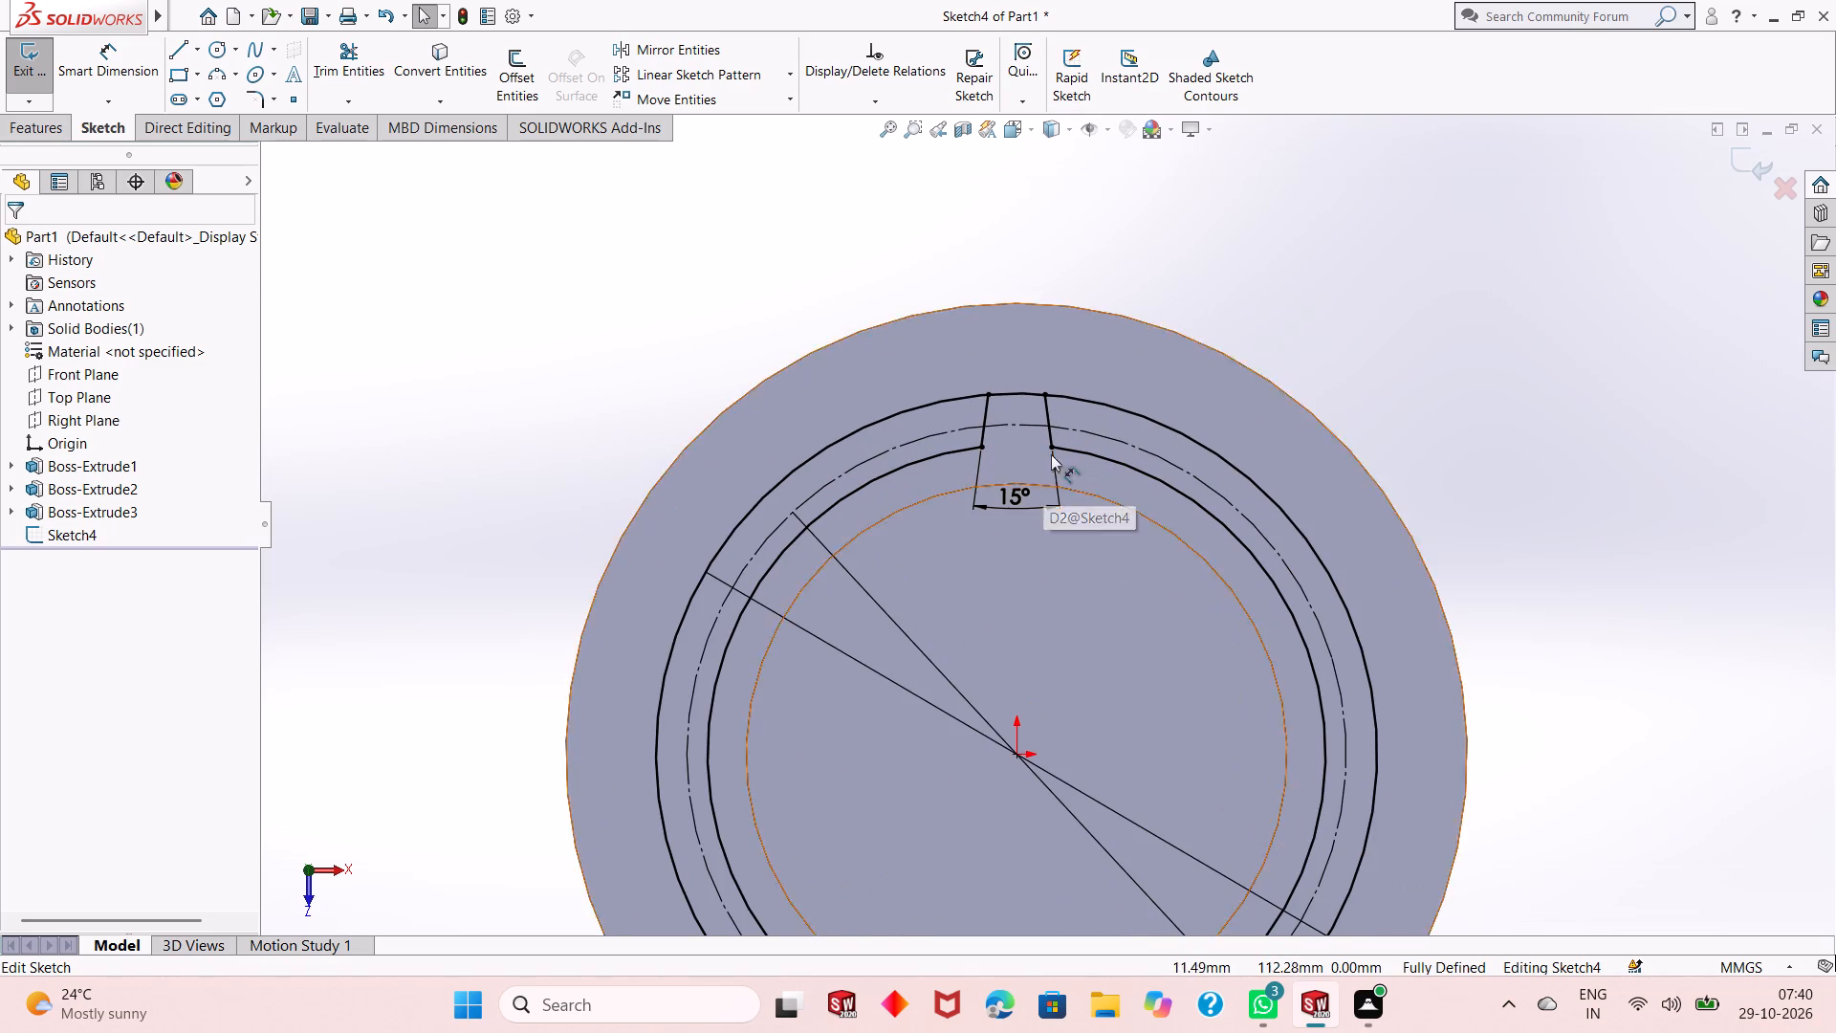
scroll(1032, 370, down, 3)
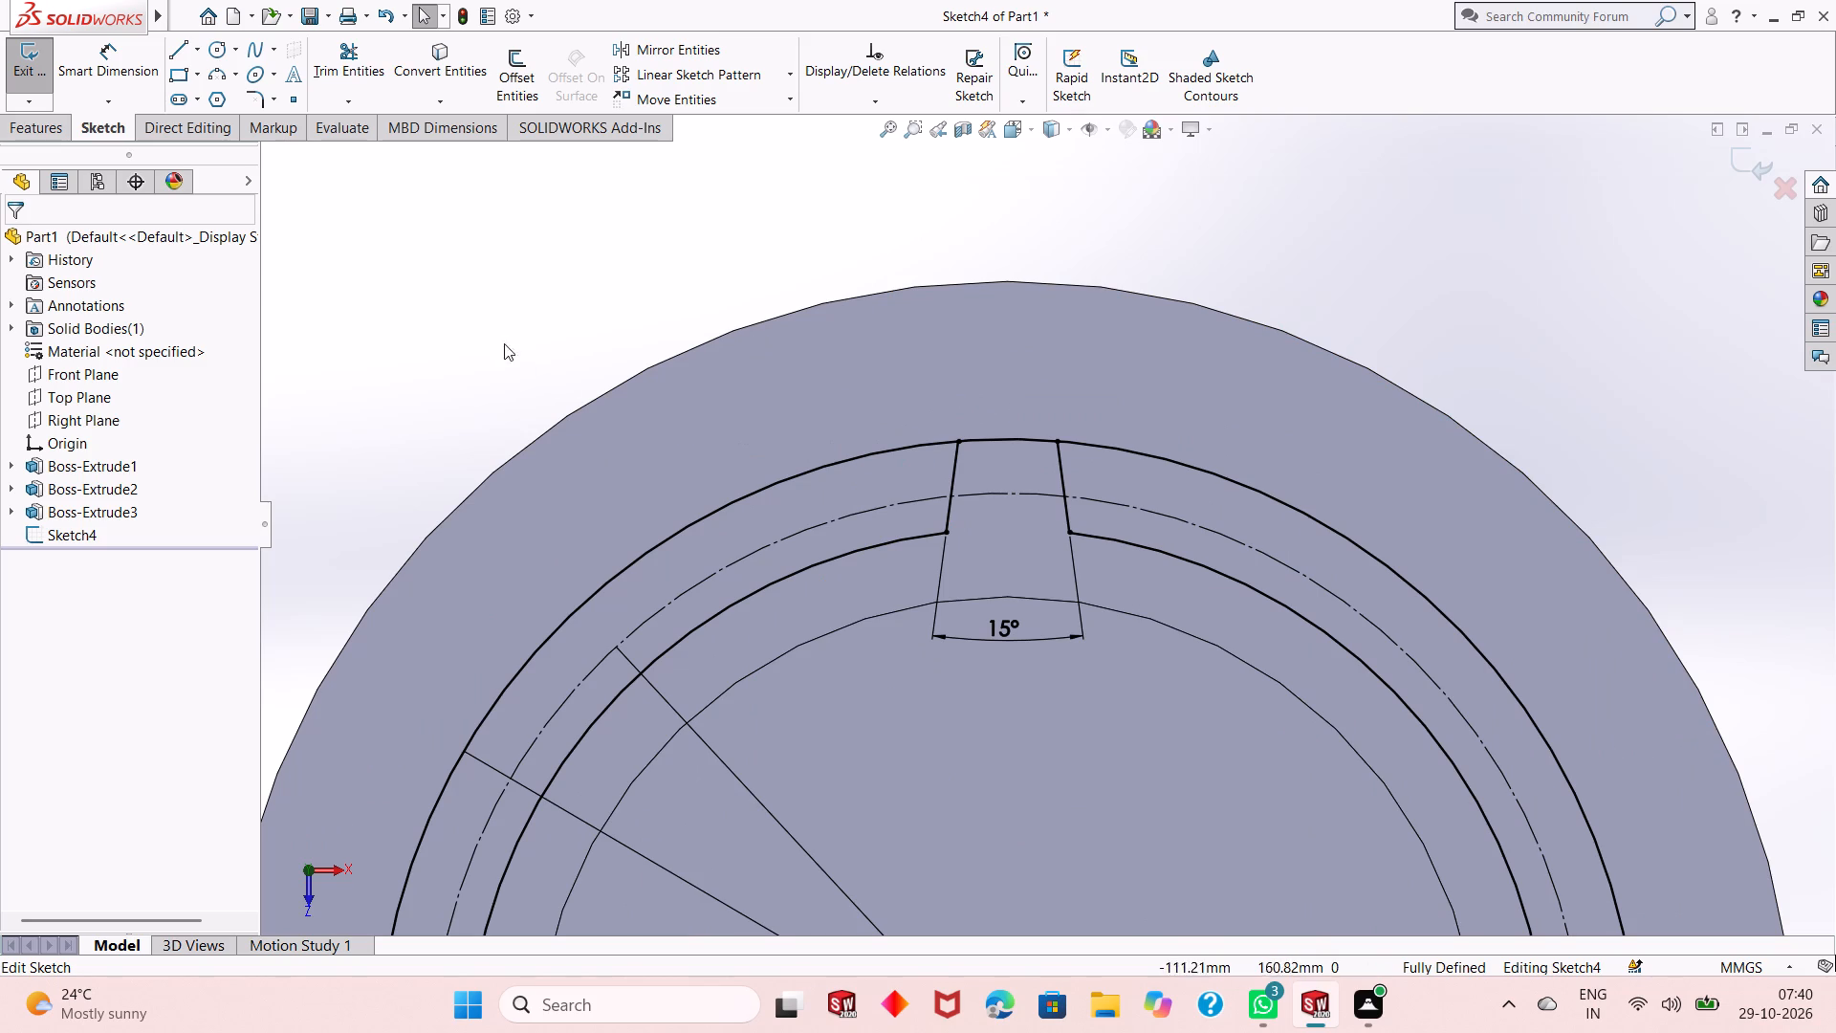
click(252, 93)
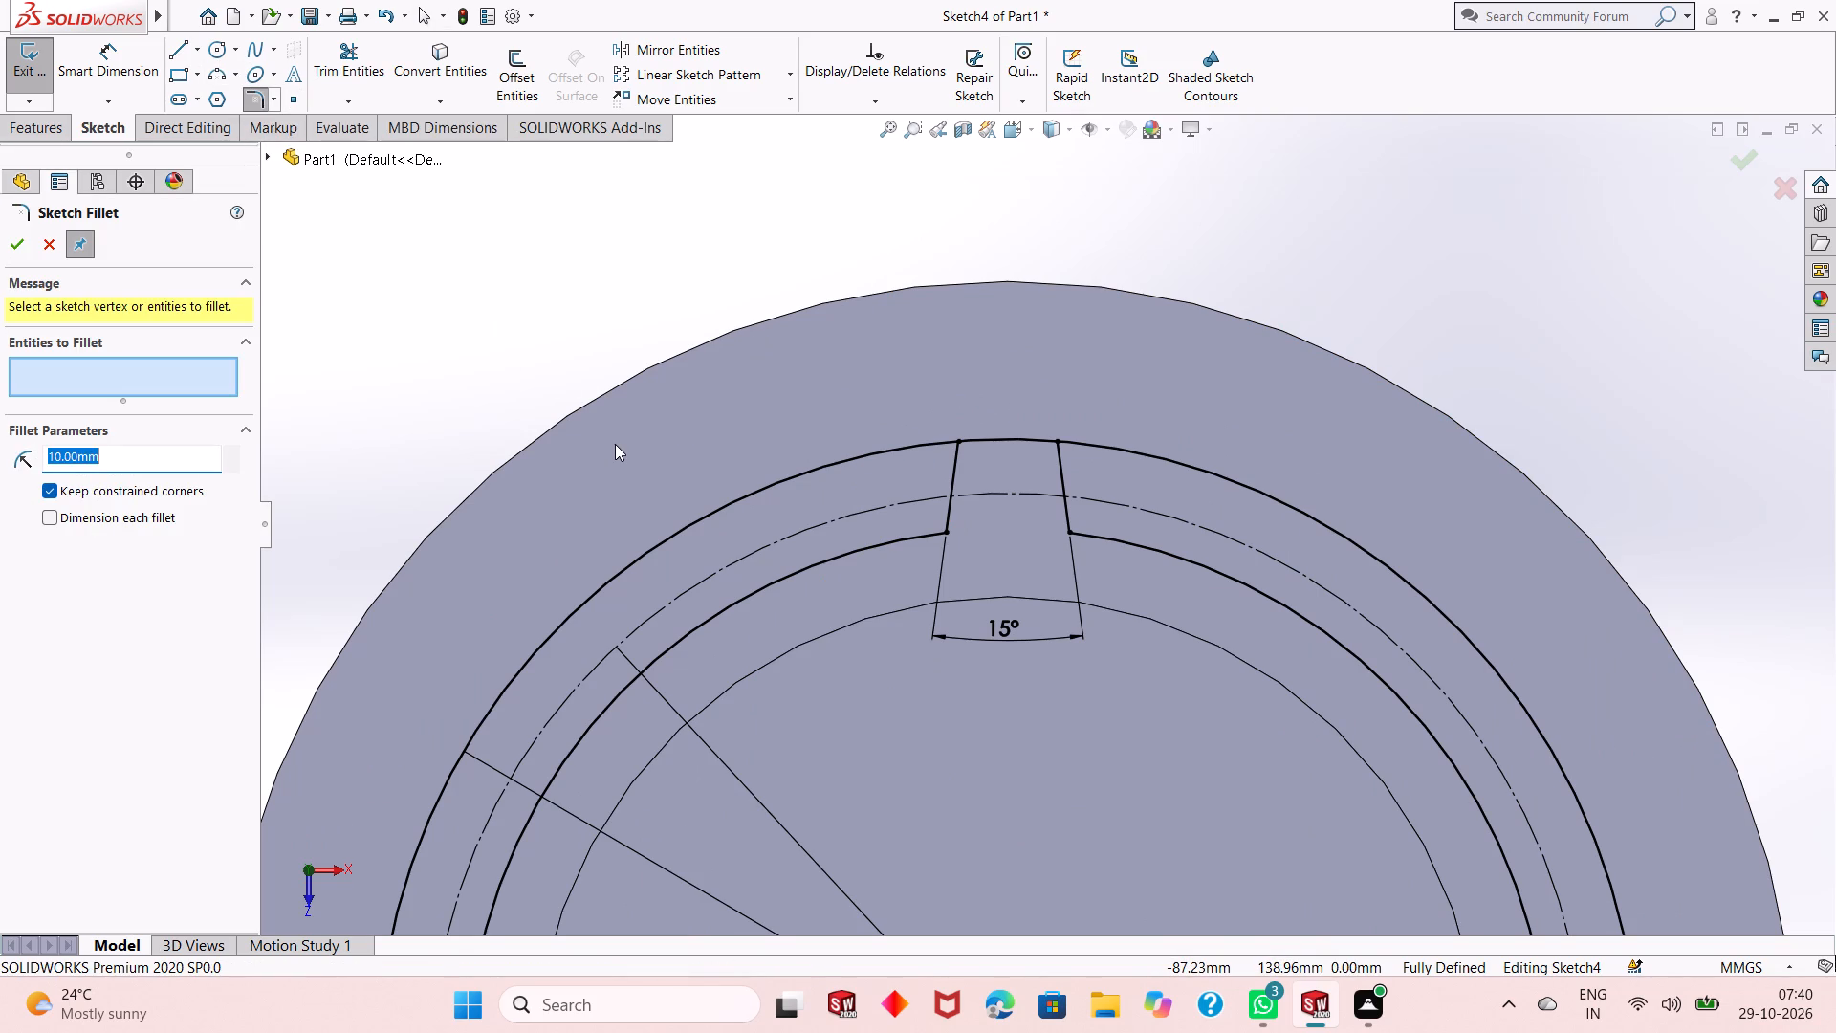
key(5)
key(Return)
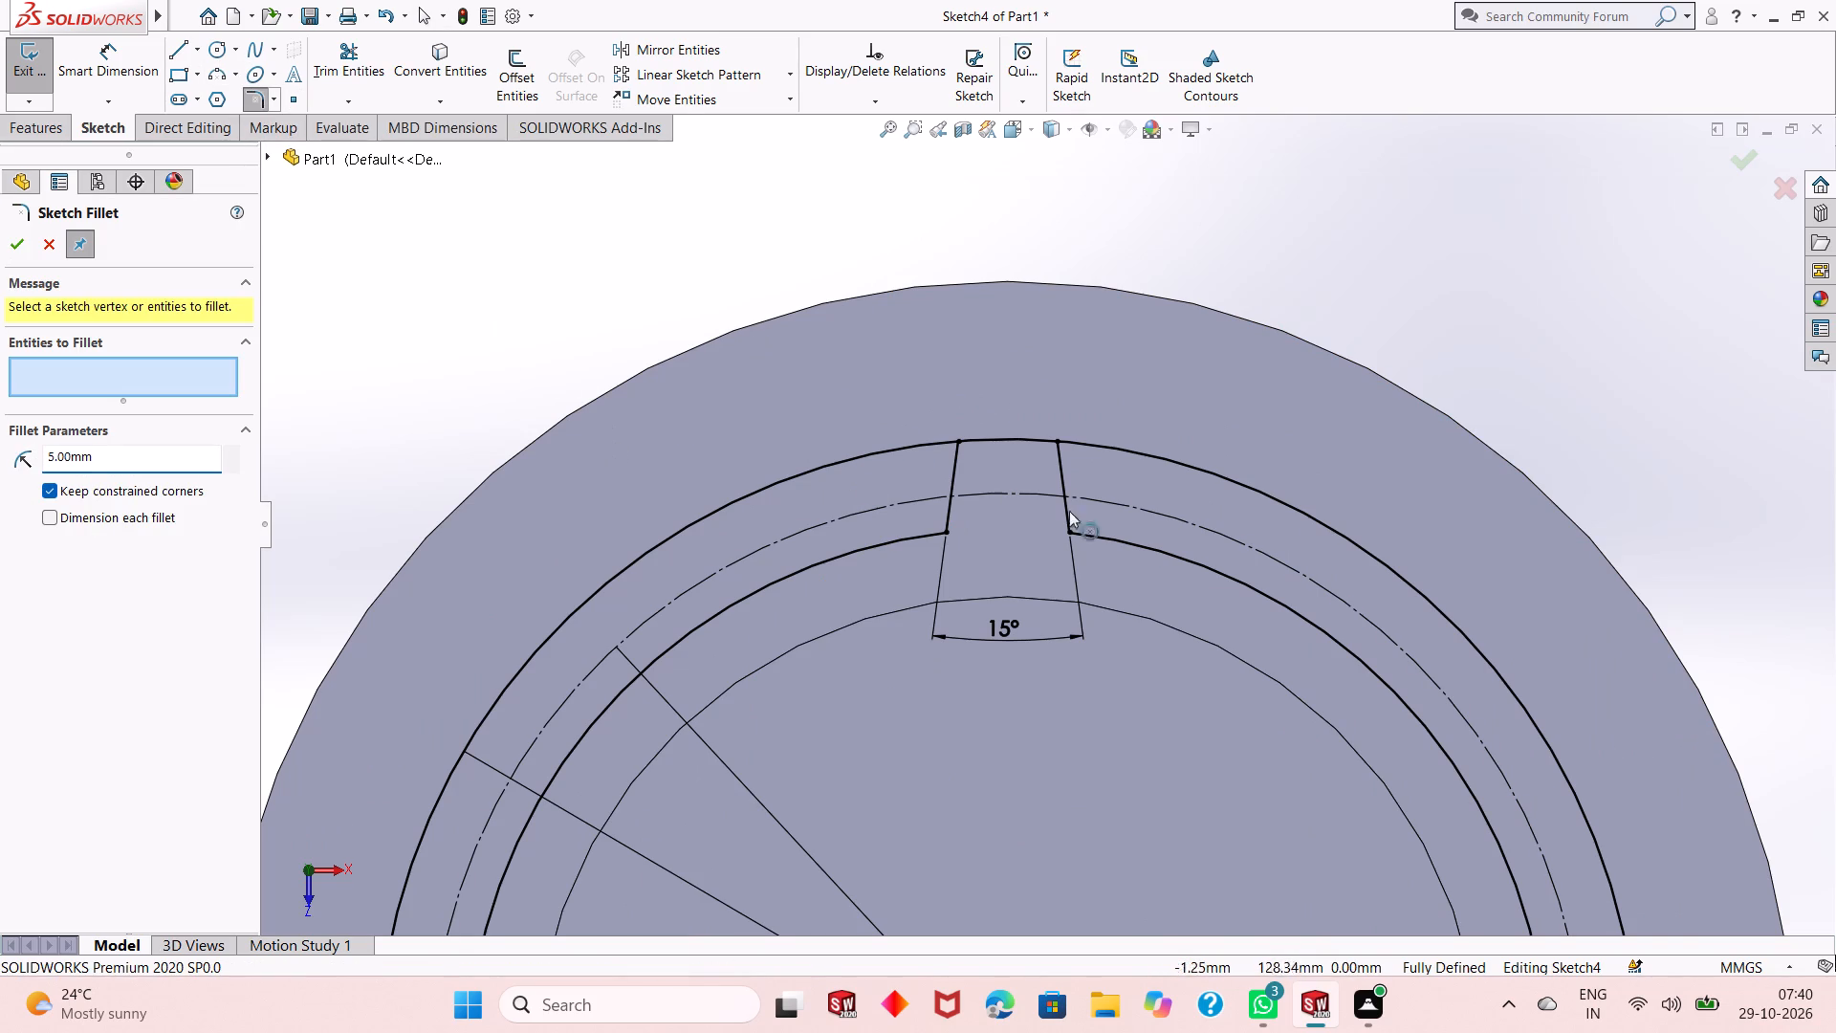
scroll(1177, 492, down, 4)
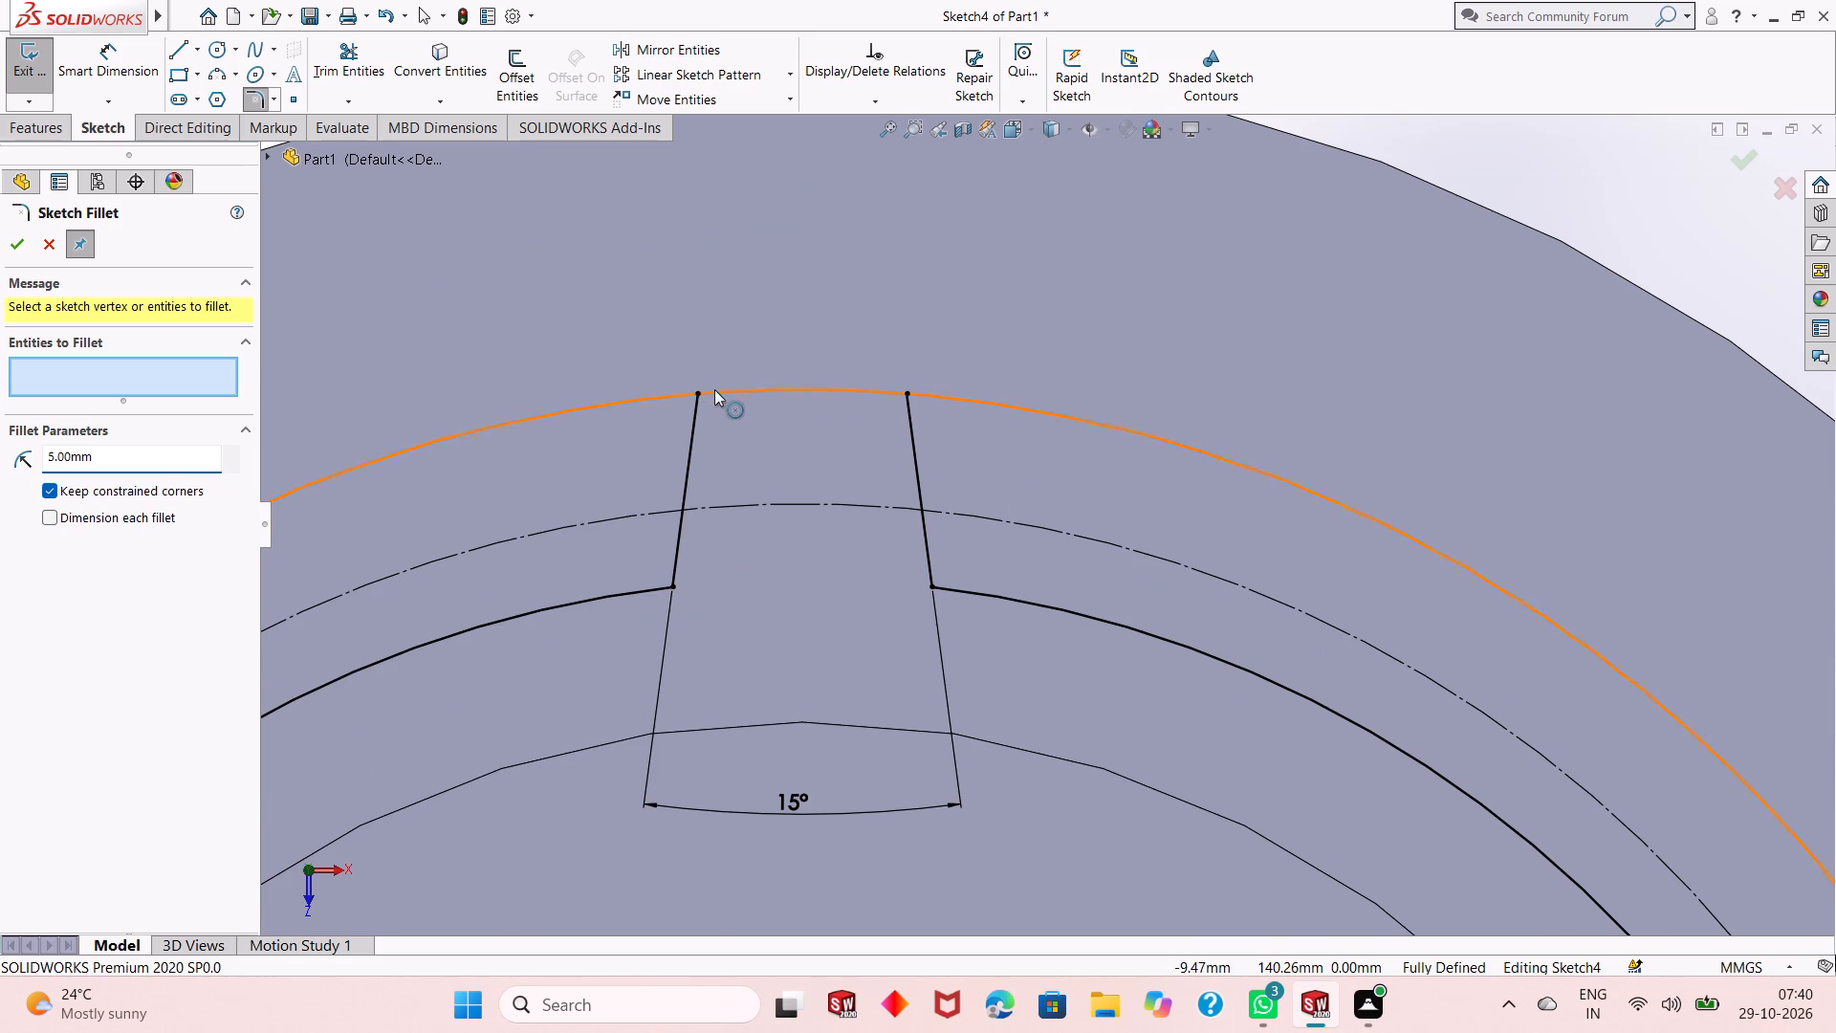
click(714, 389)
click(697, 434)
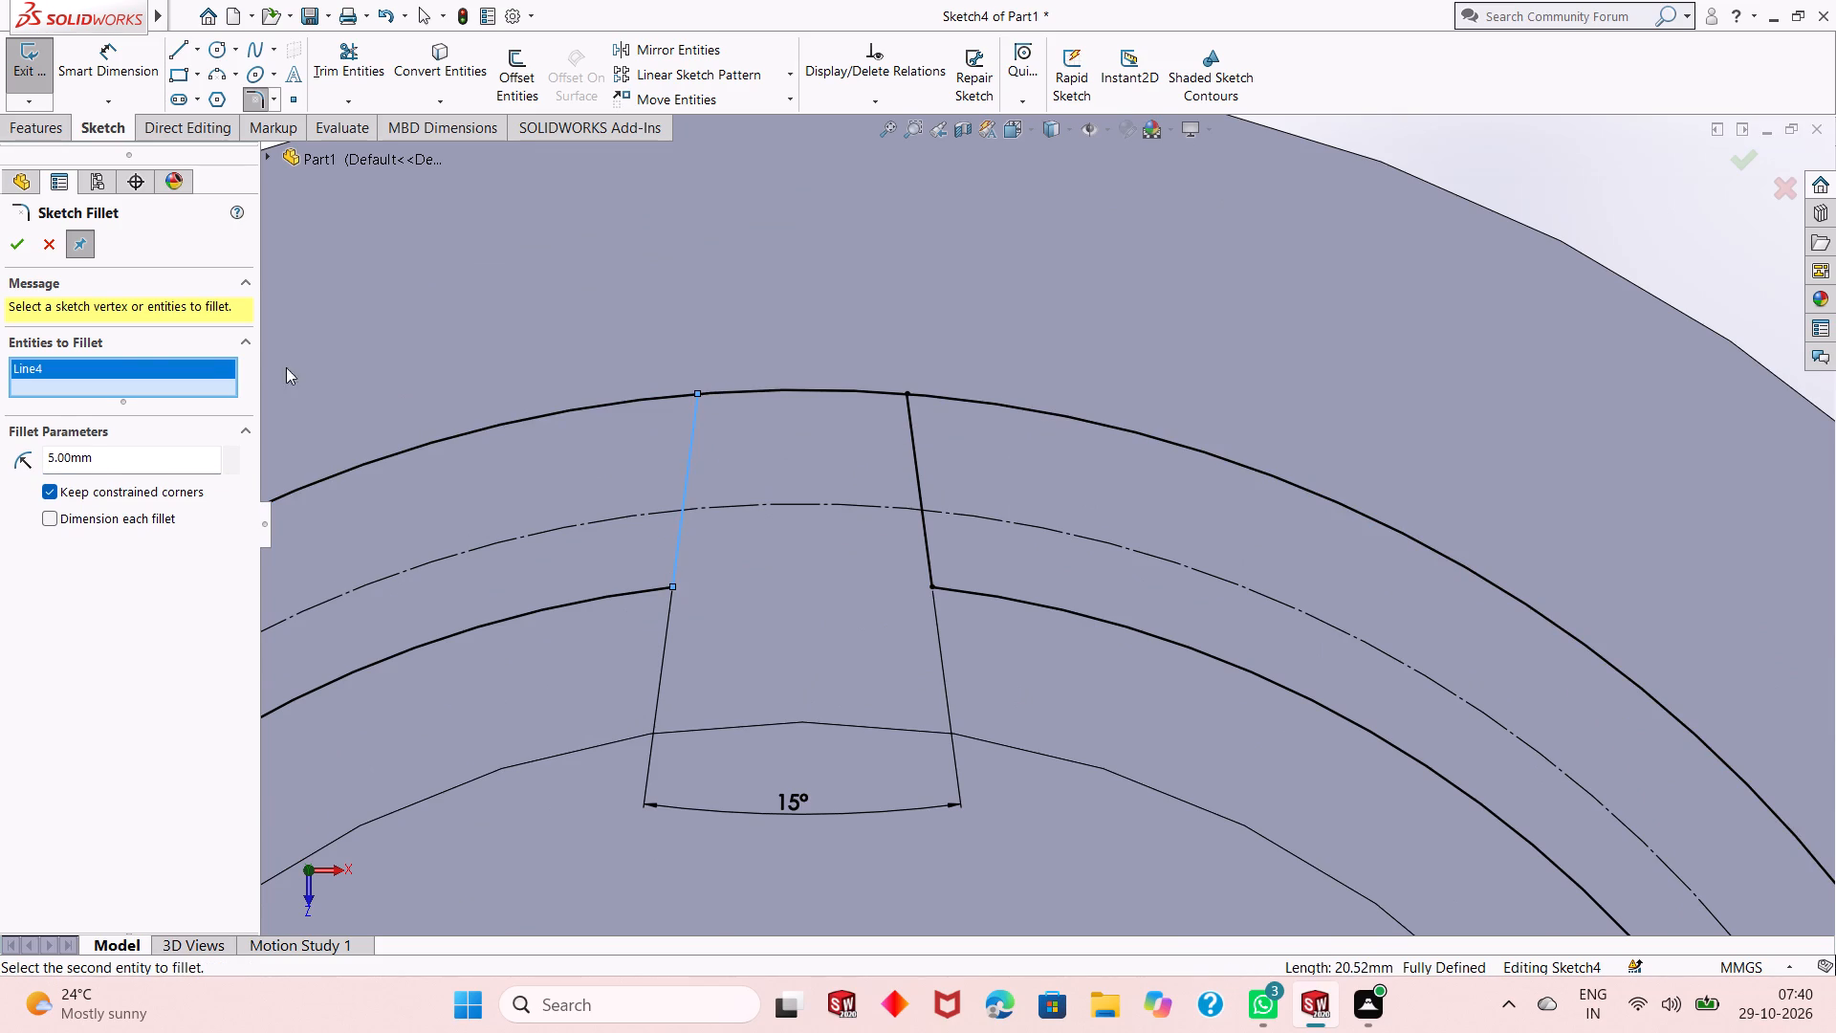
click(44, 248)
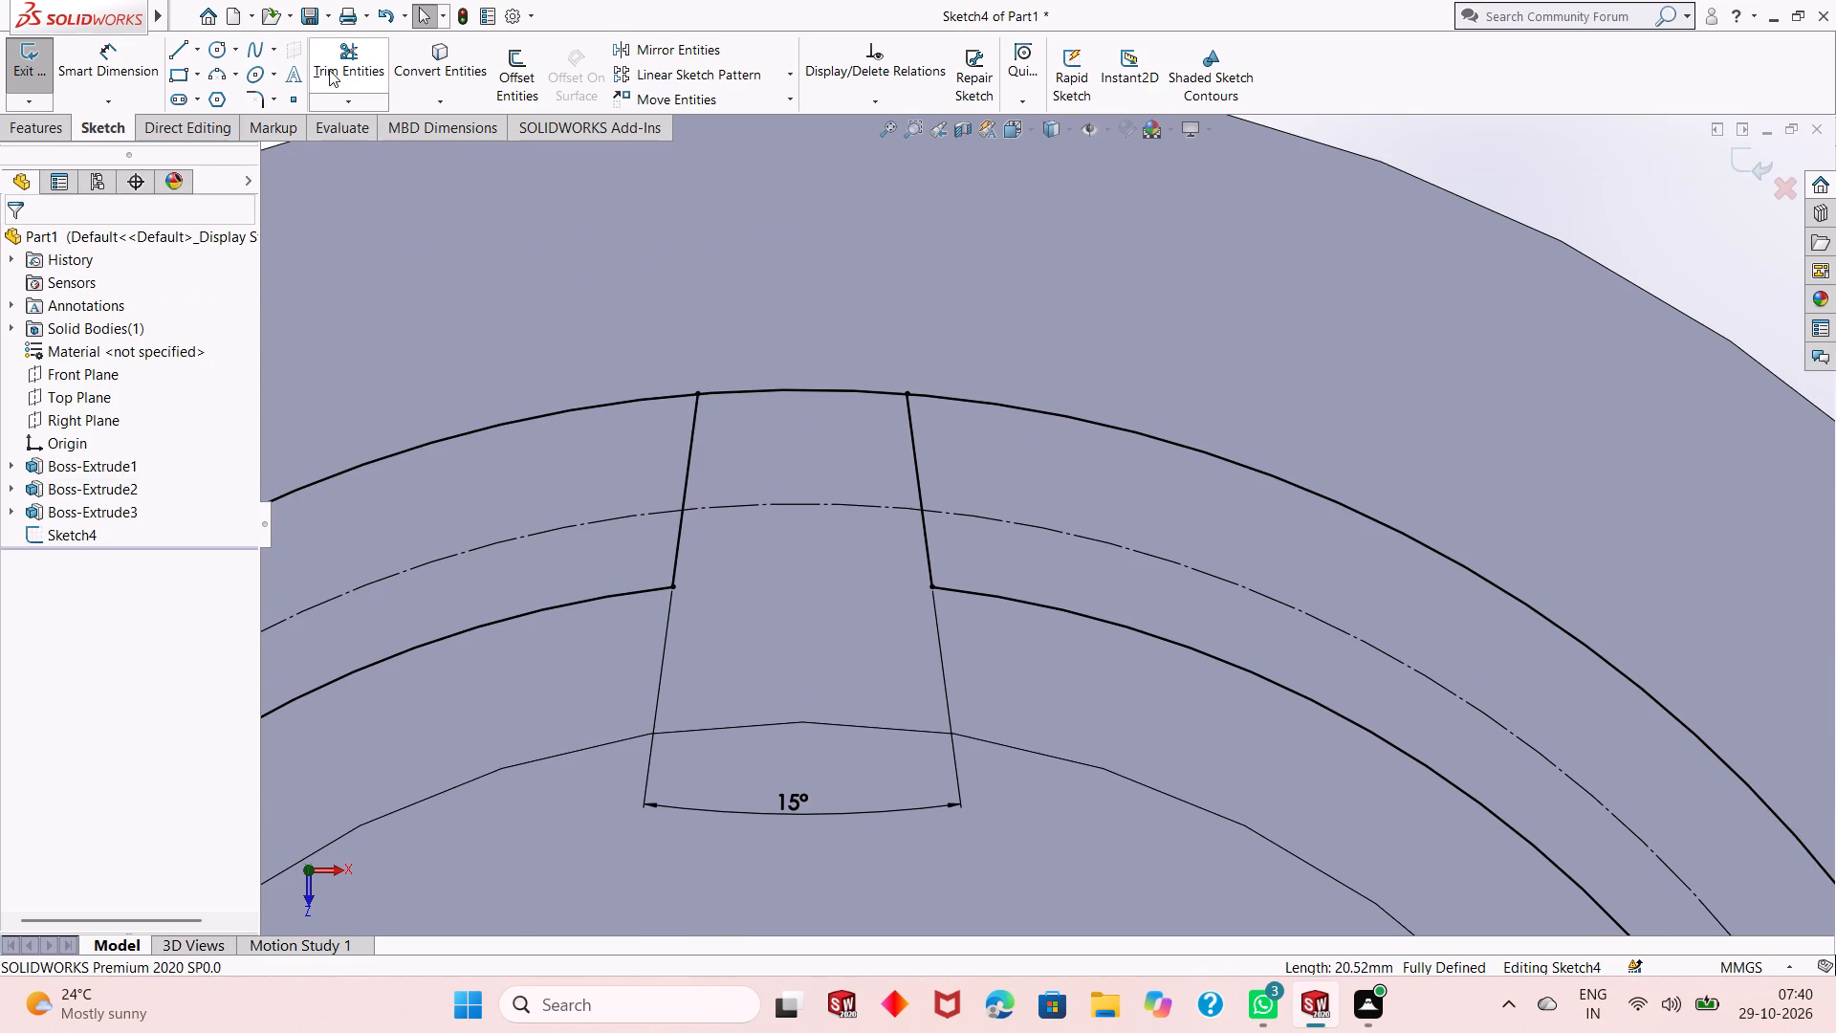
Draw three-point arcs of 5 mm radius across both tip corners of the tooth, between each flank and the outer circle.
click(208, 71)
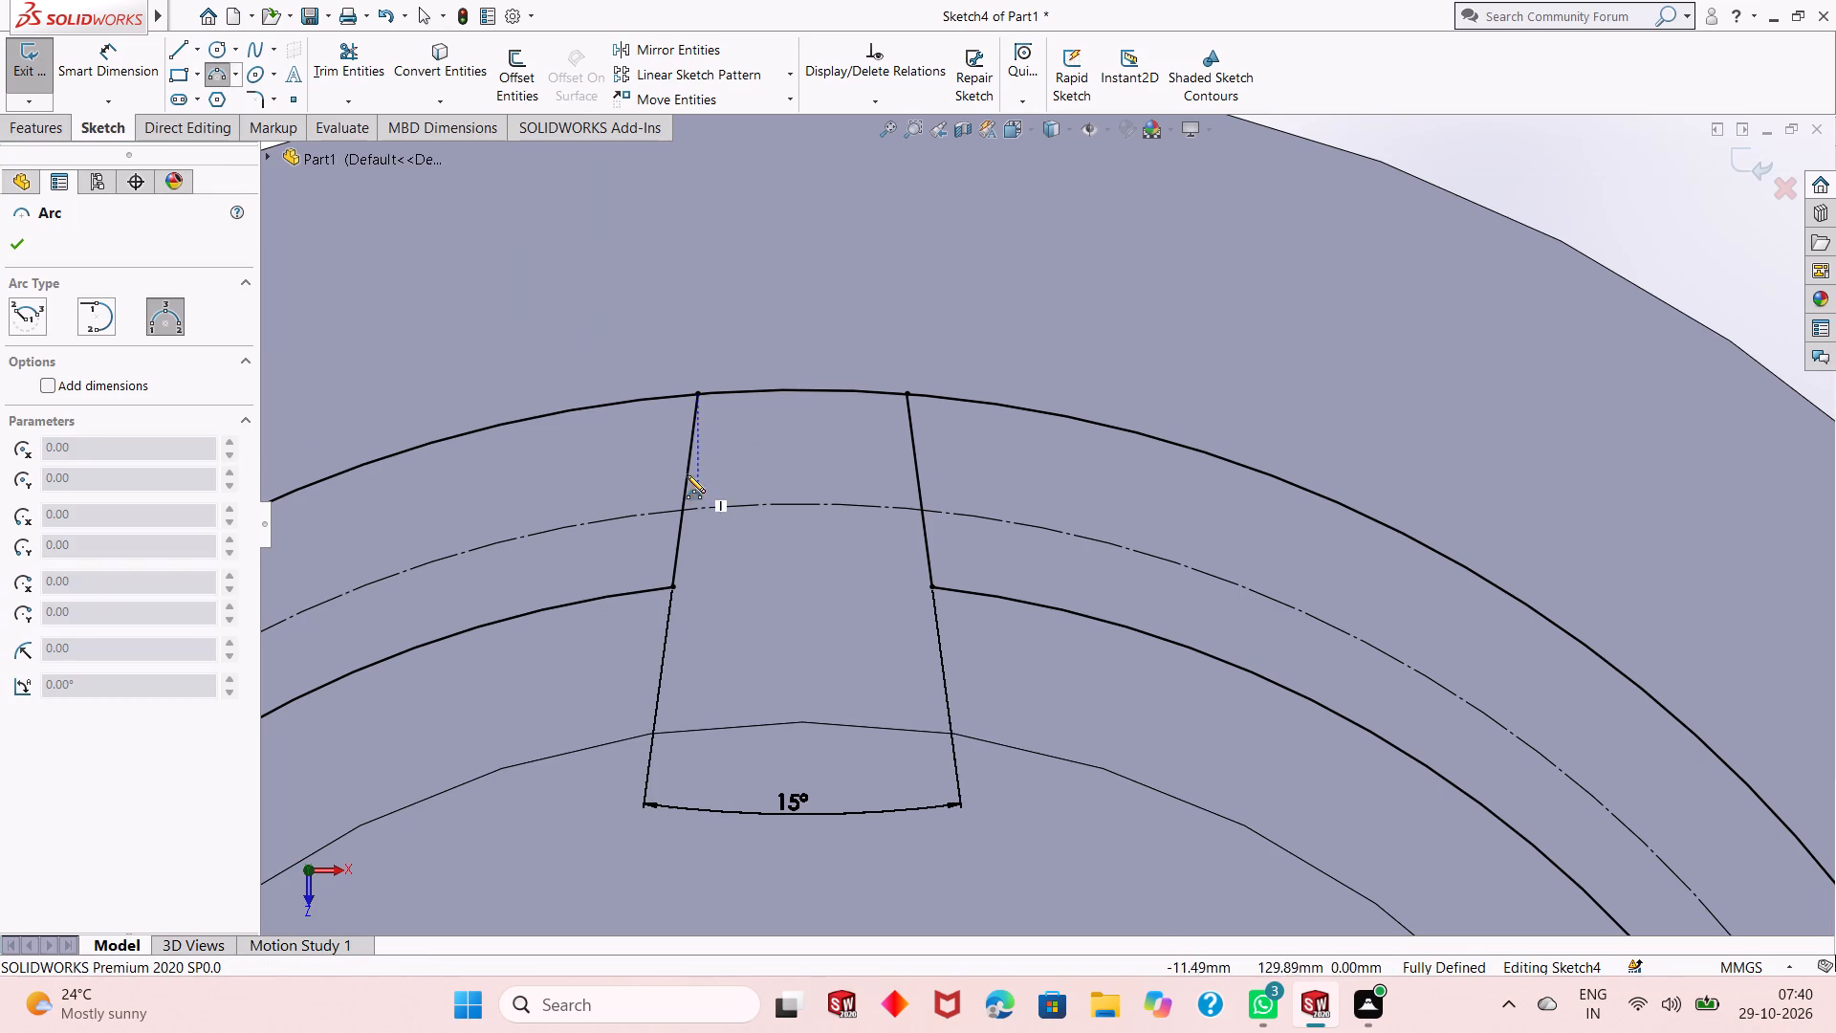
click(690, 440)
click(756, 392)
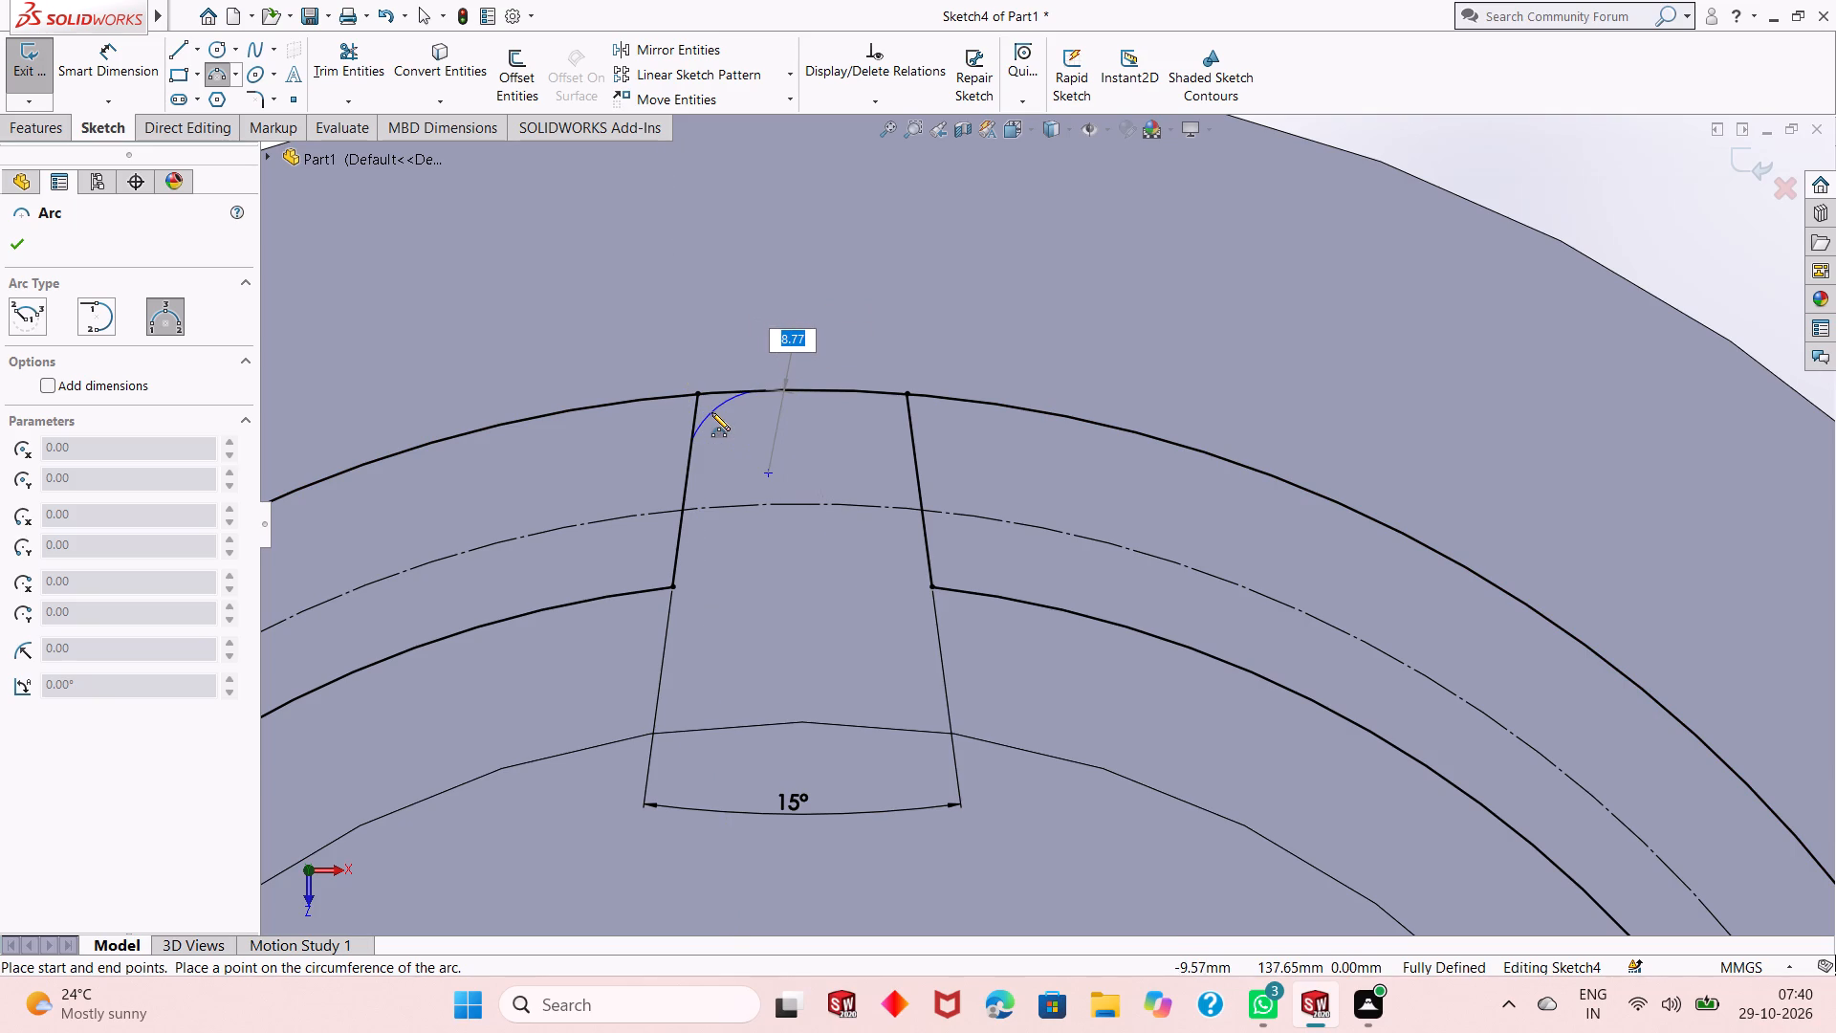
key(5)
key(Return)
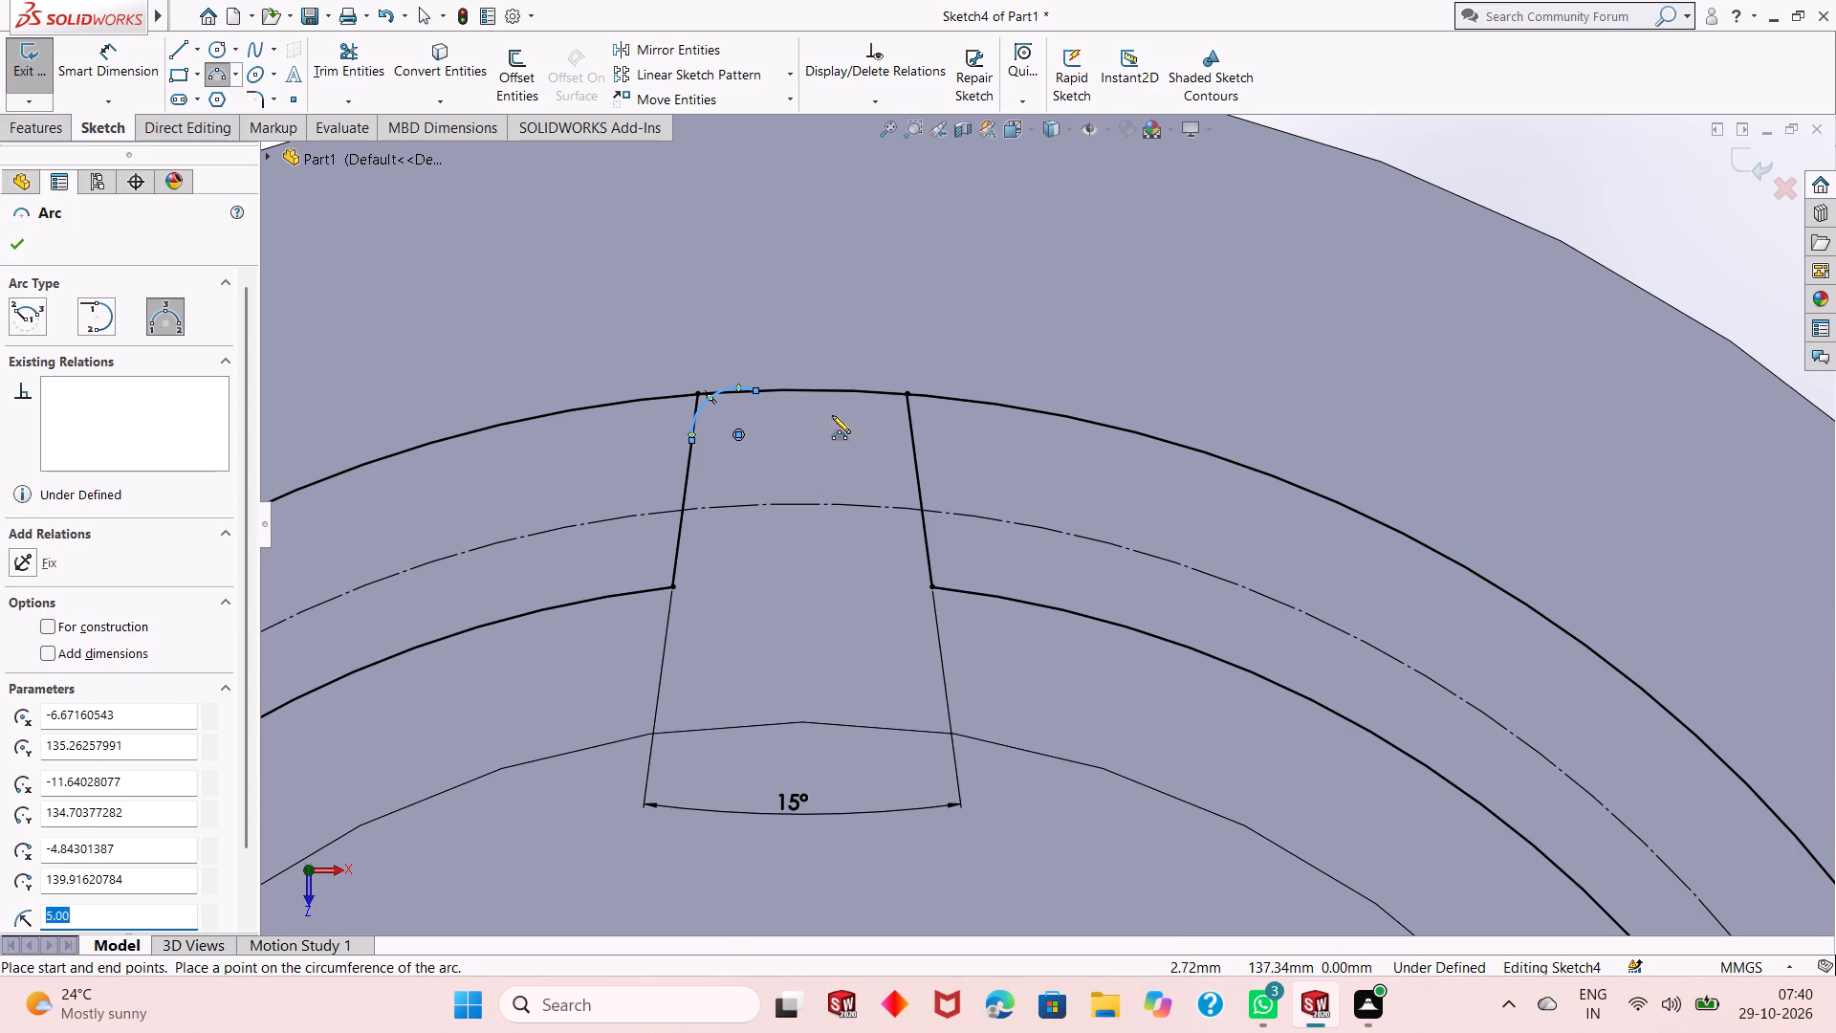
click(862, 393)
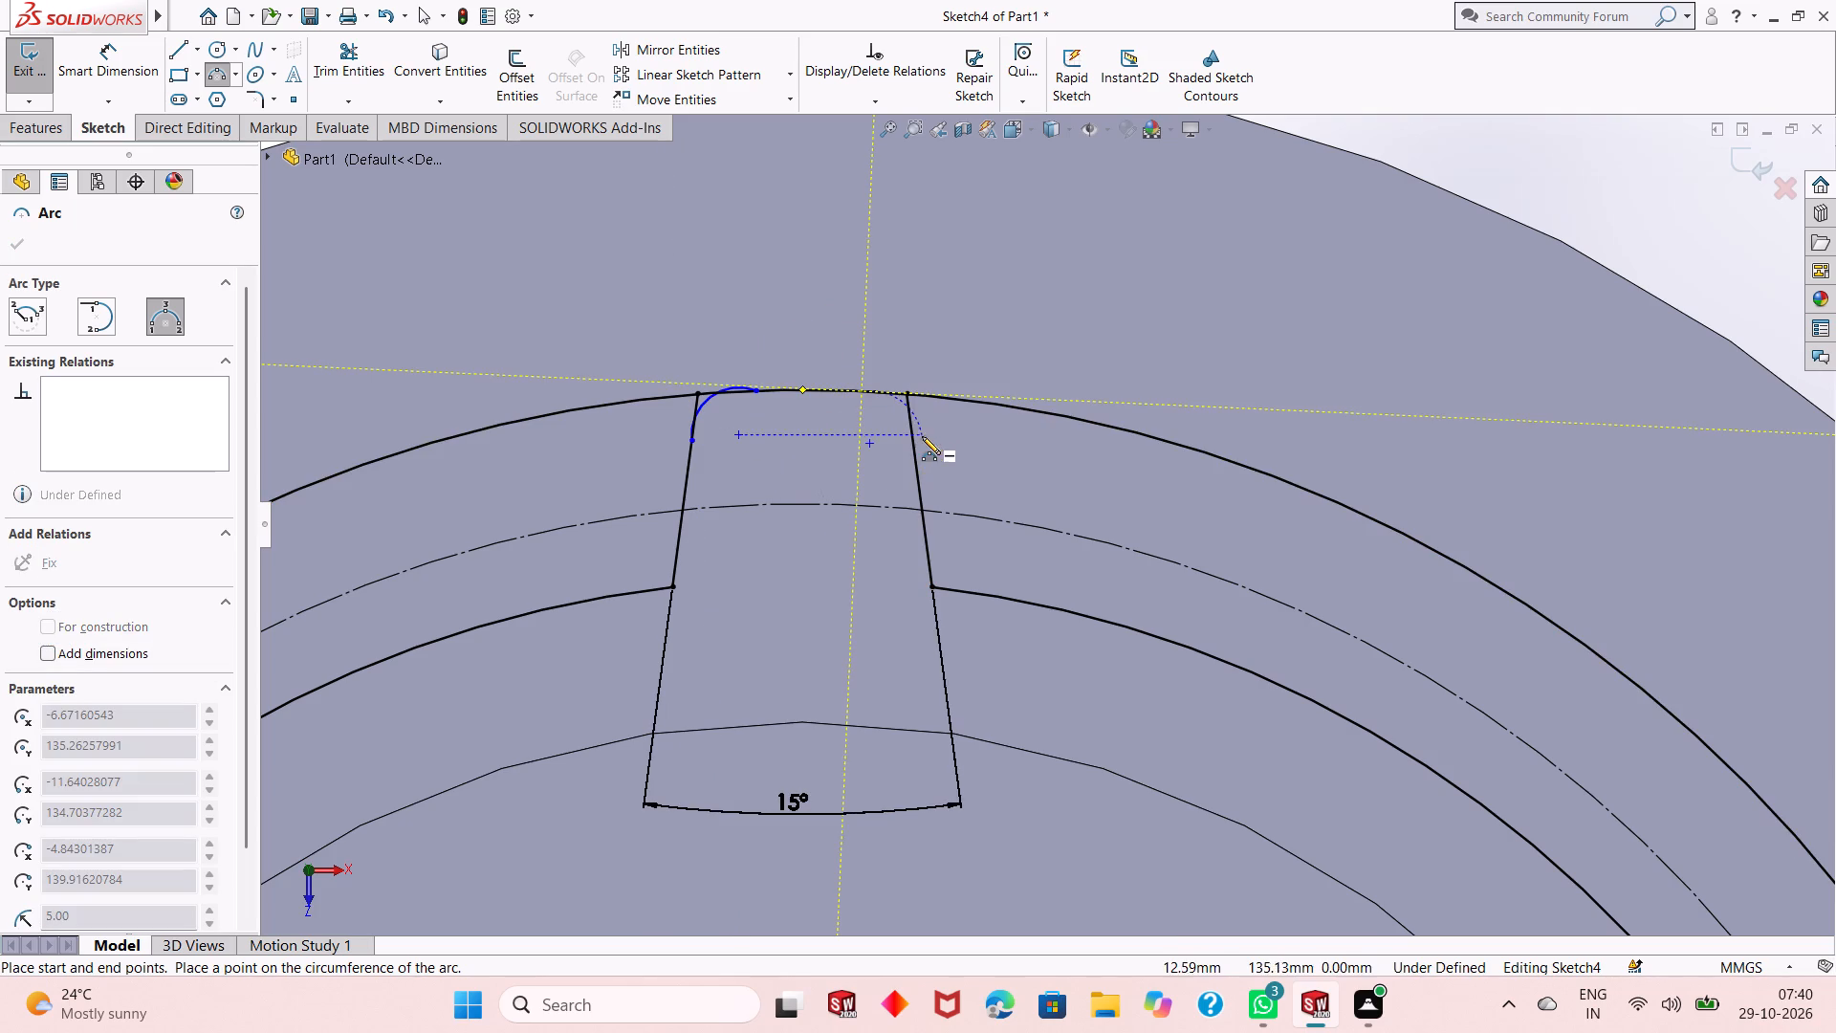
click(912, 446)
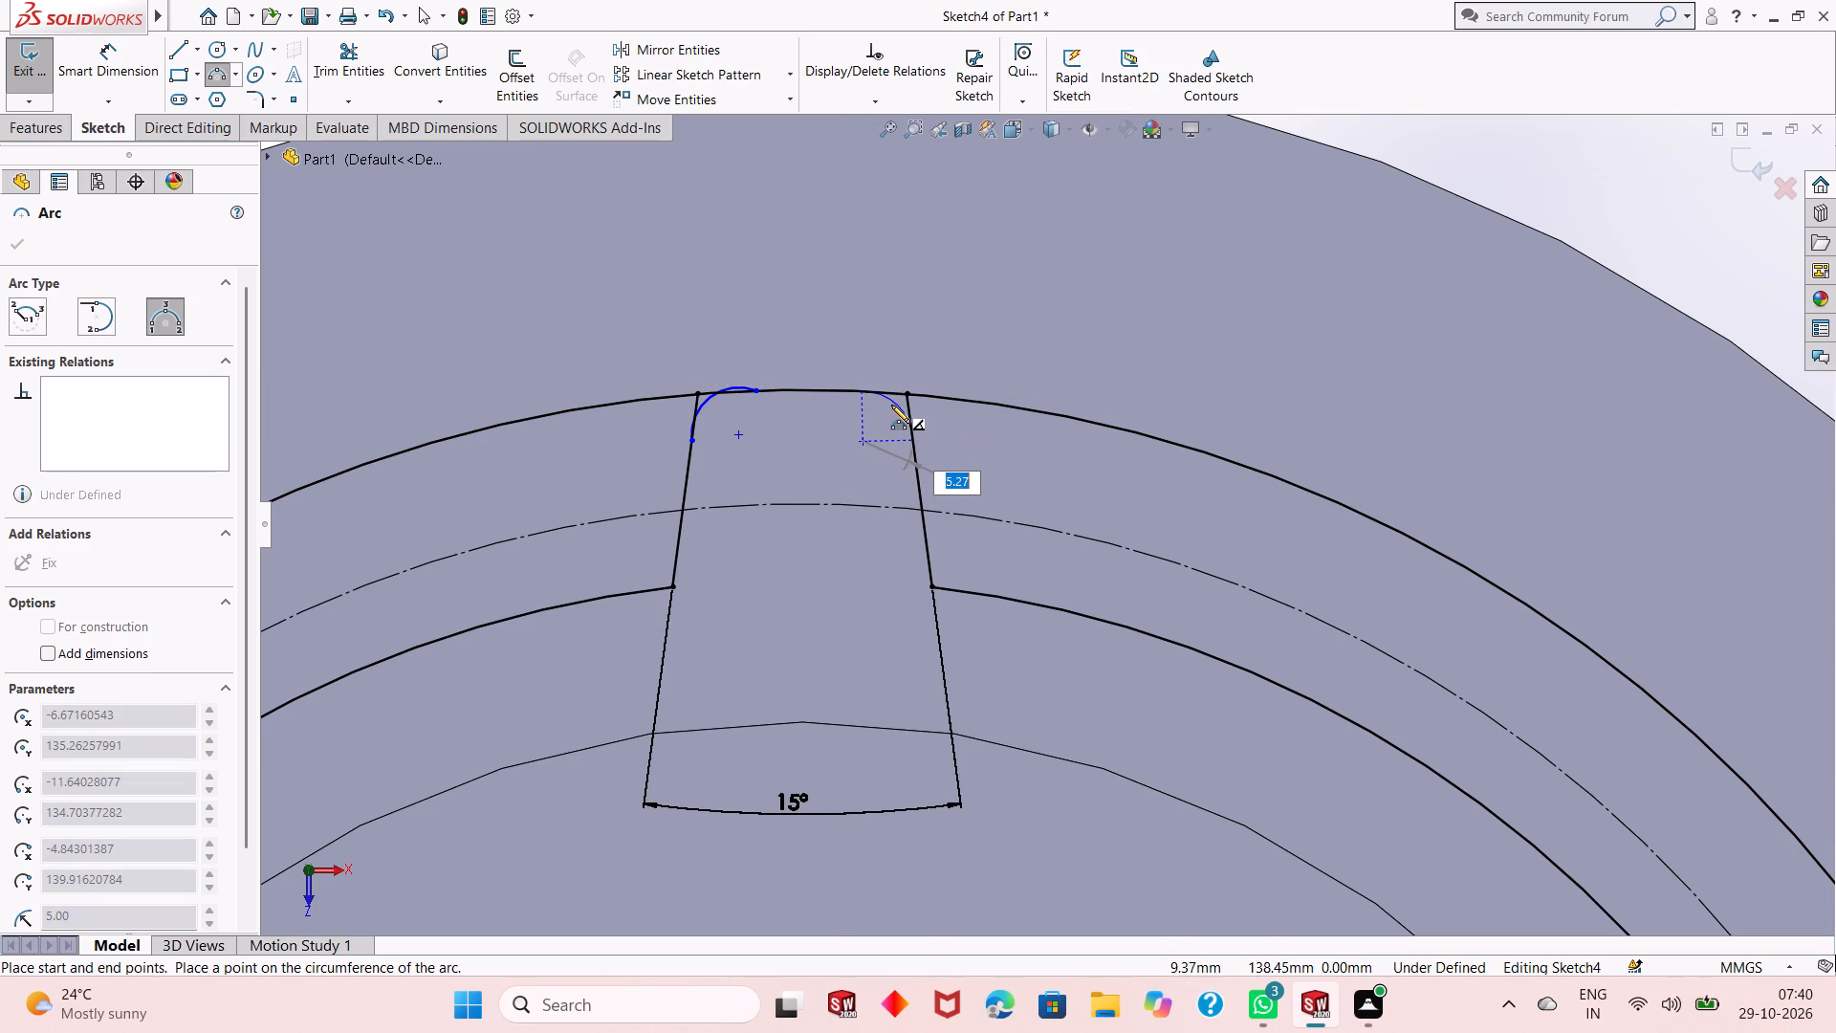
key(5)
key(Return)
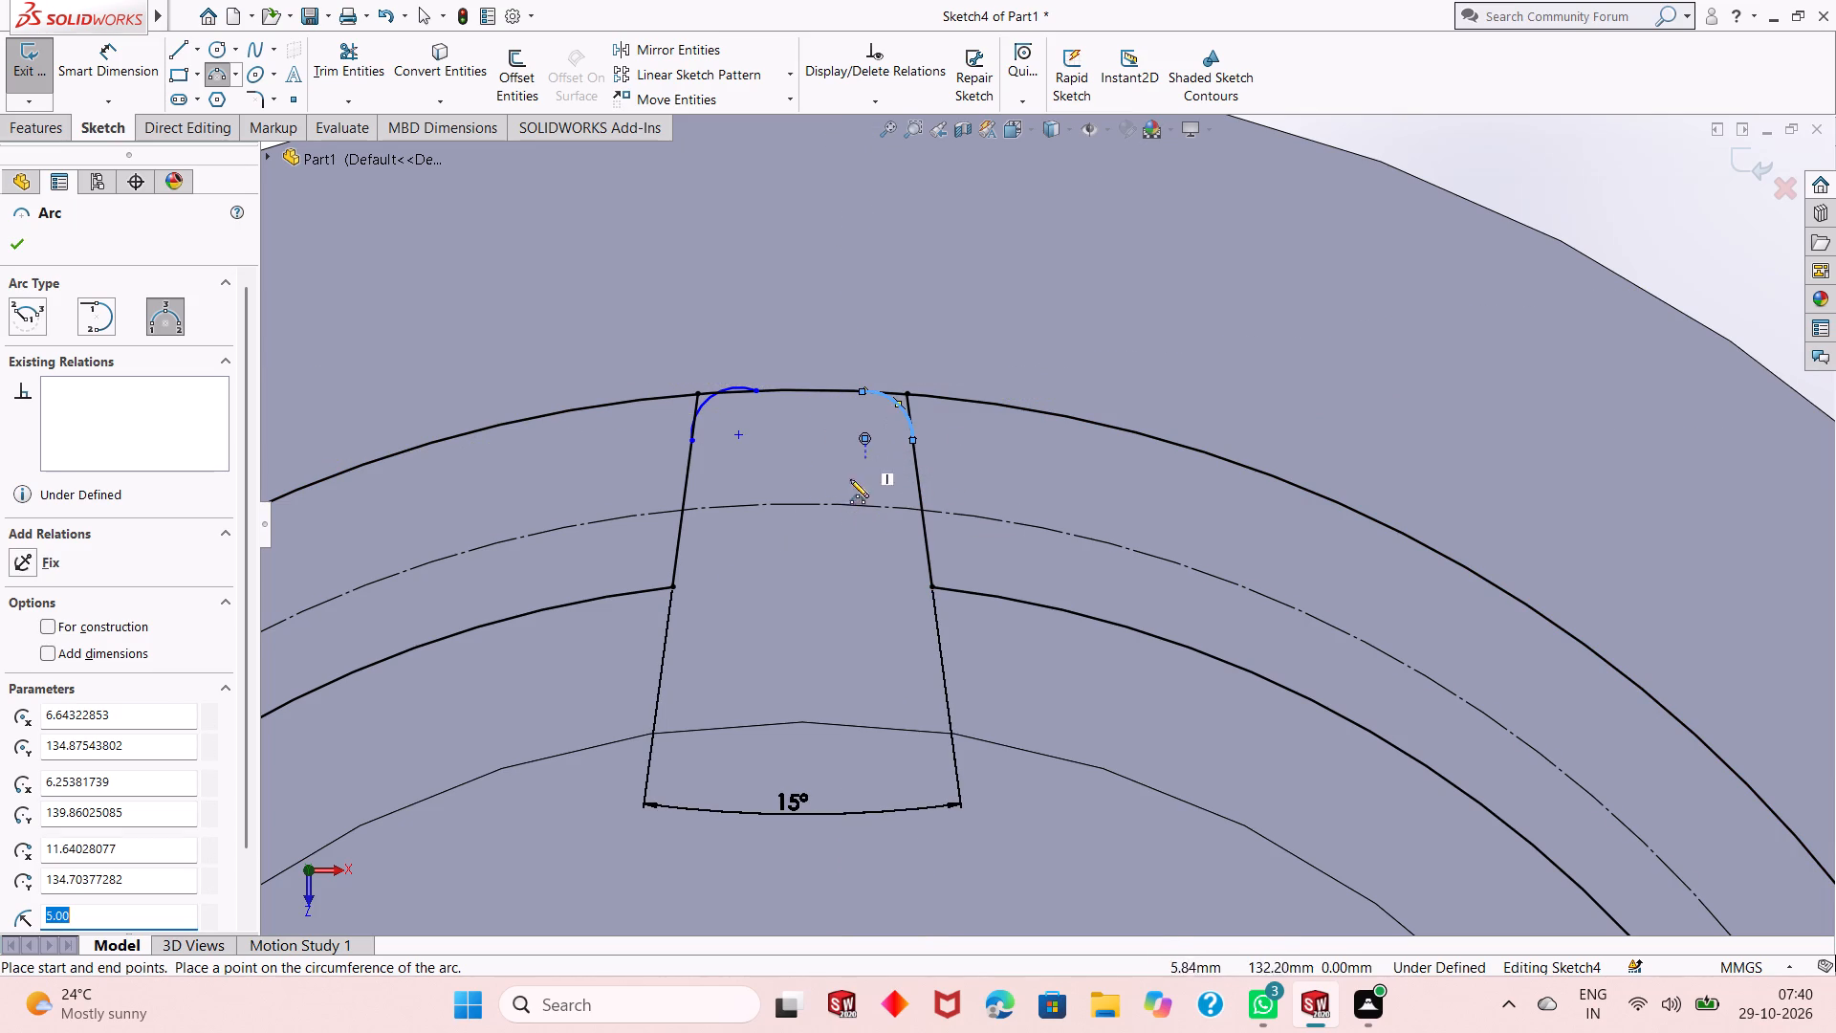
Draw three-point arcs of 5 mm radius across both root corners, between each tooth flank and the inner circle.
click(676, 545)
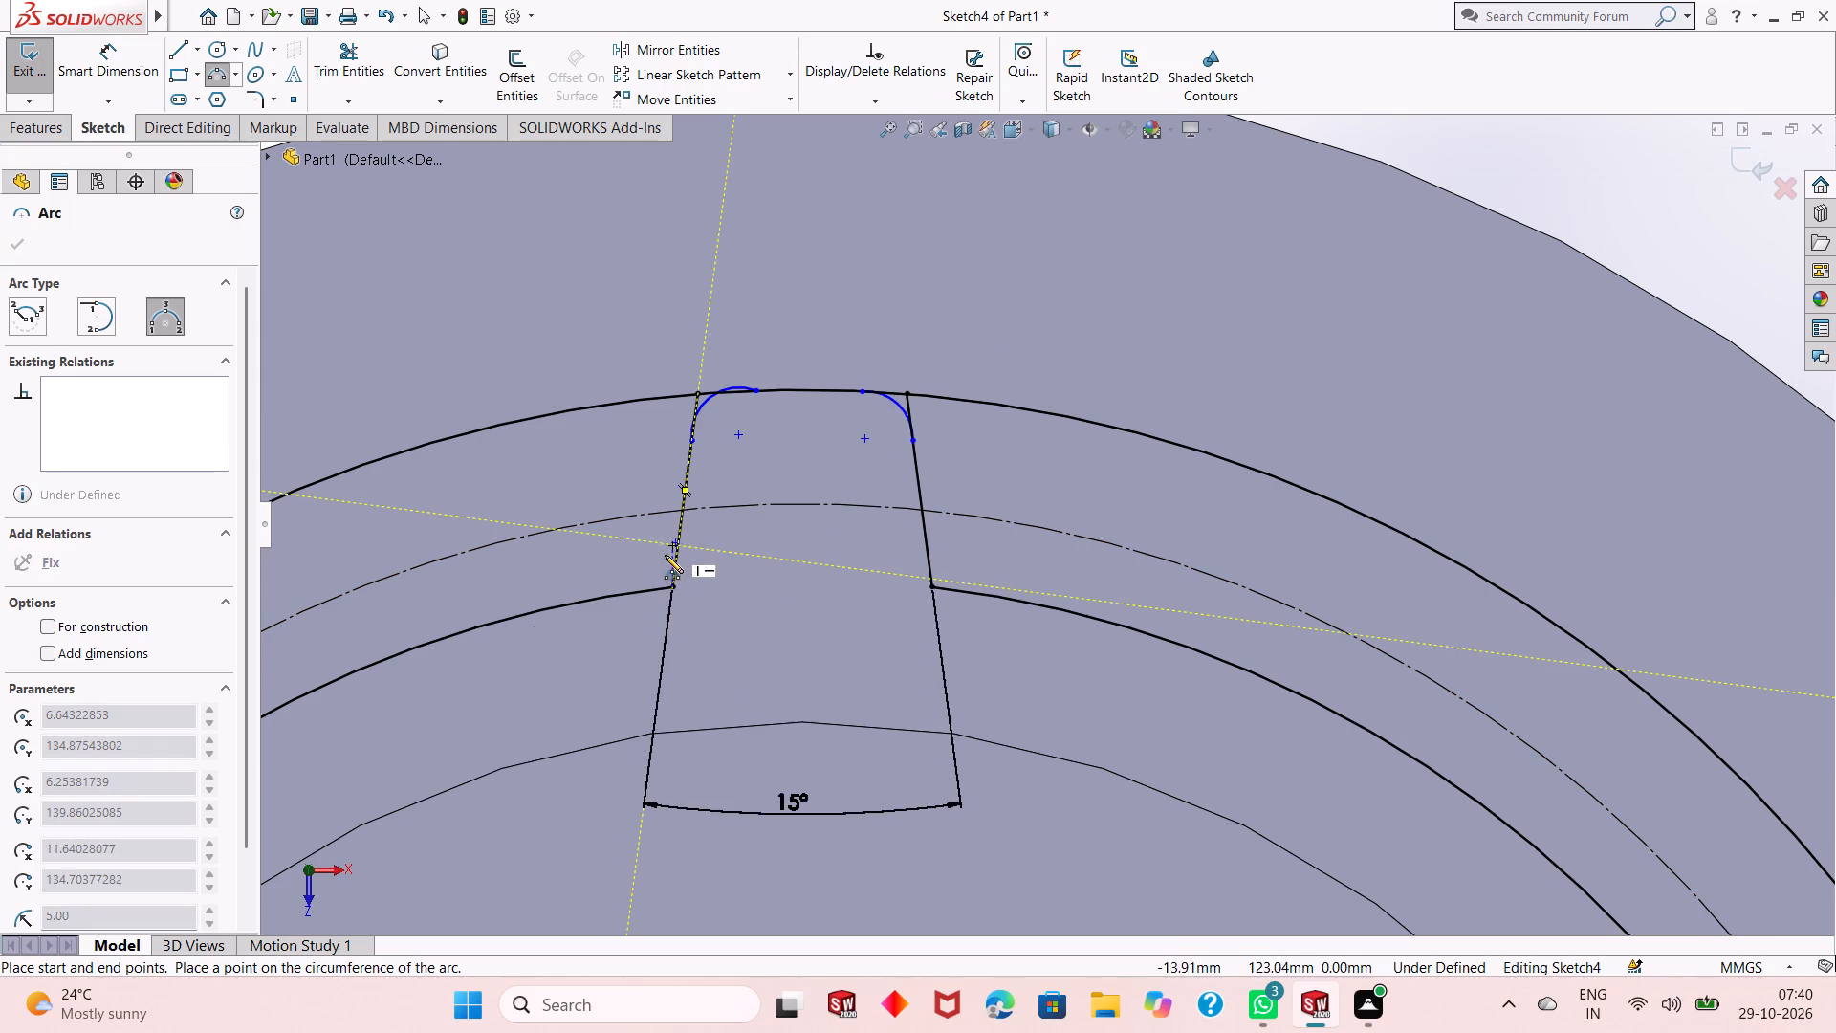
click(623, 597)
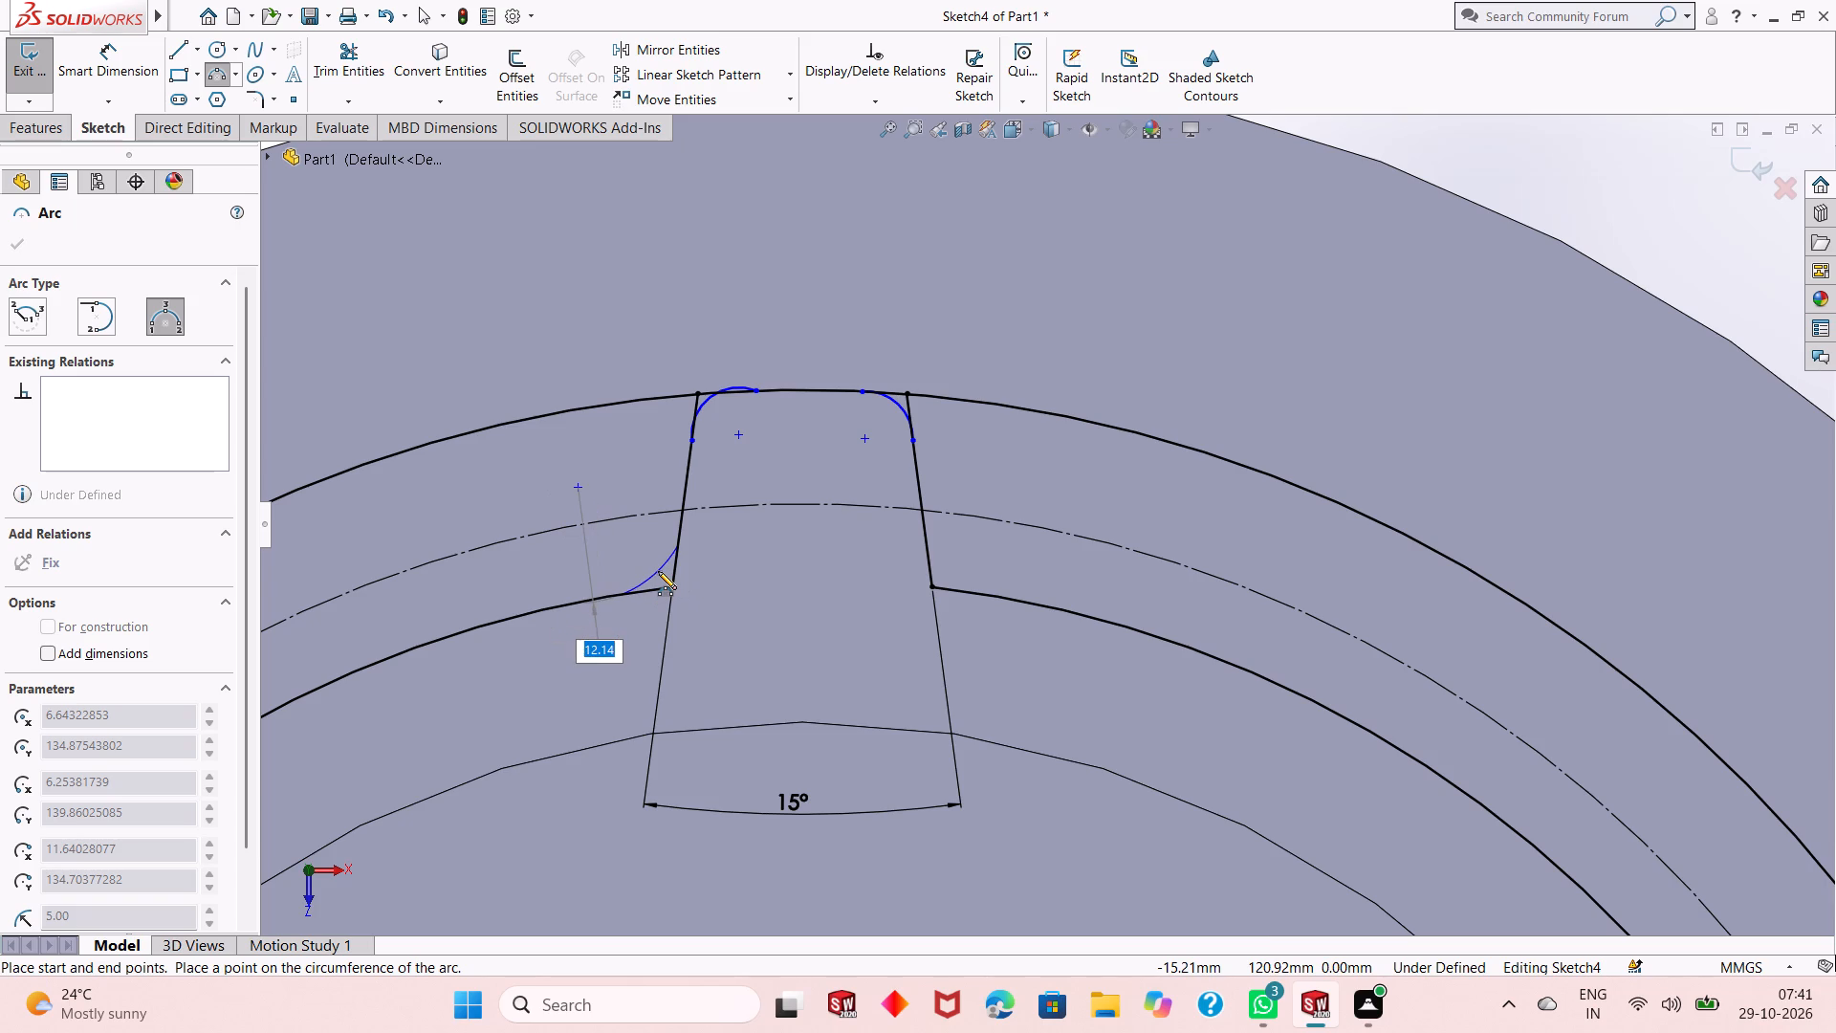
key(5)
key(Return)
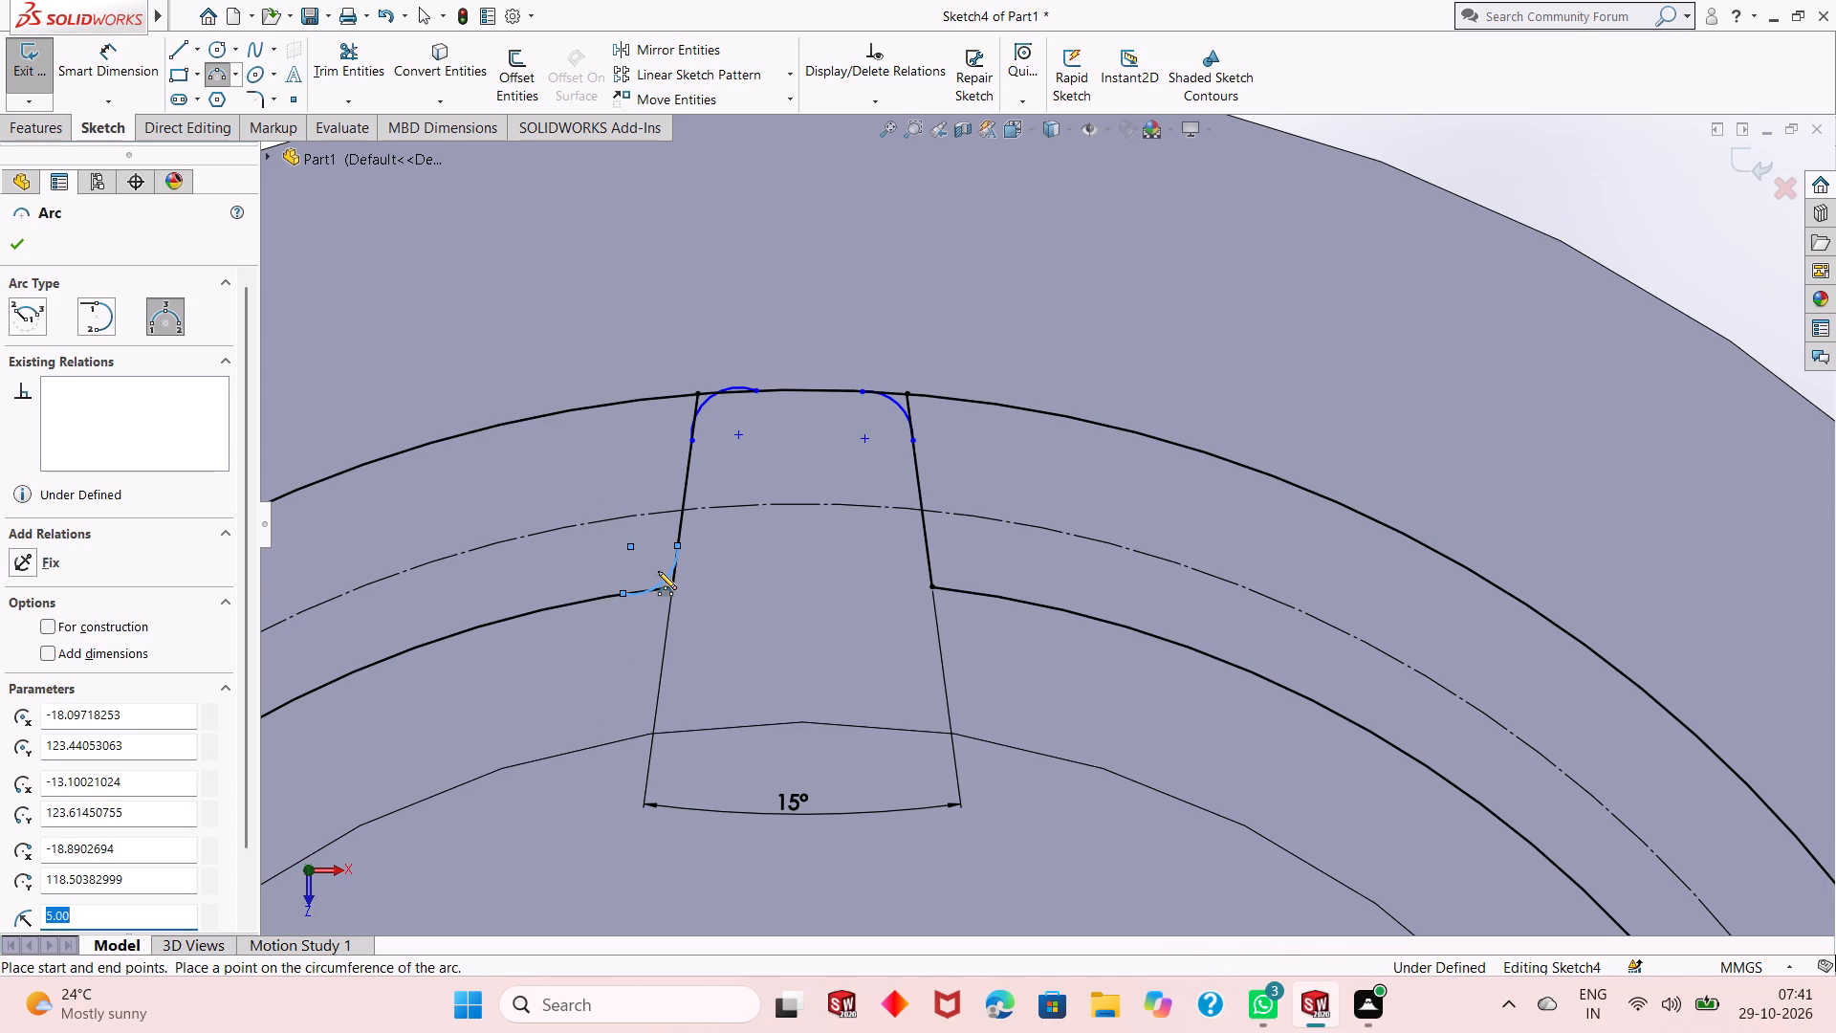
click(923, 535)
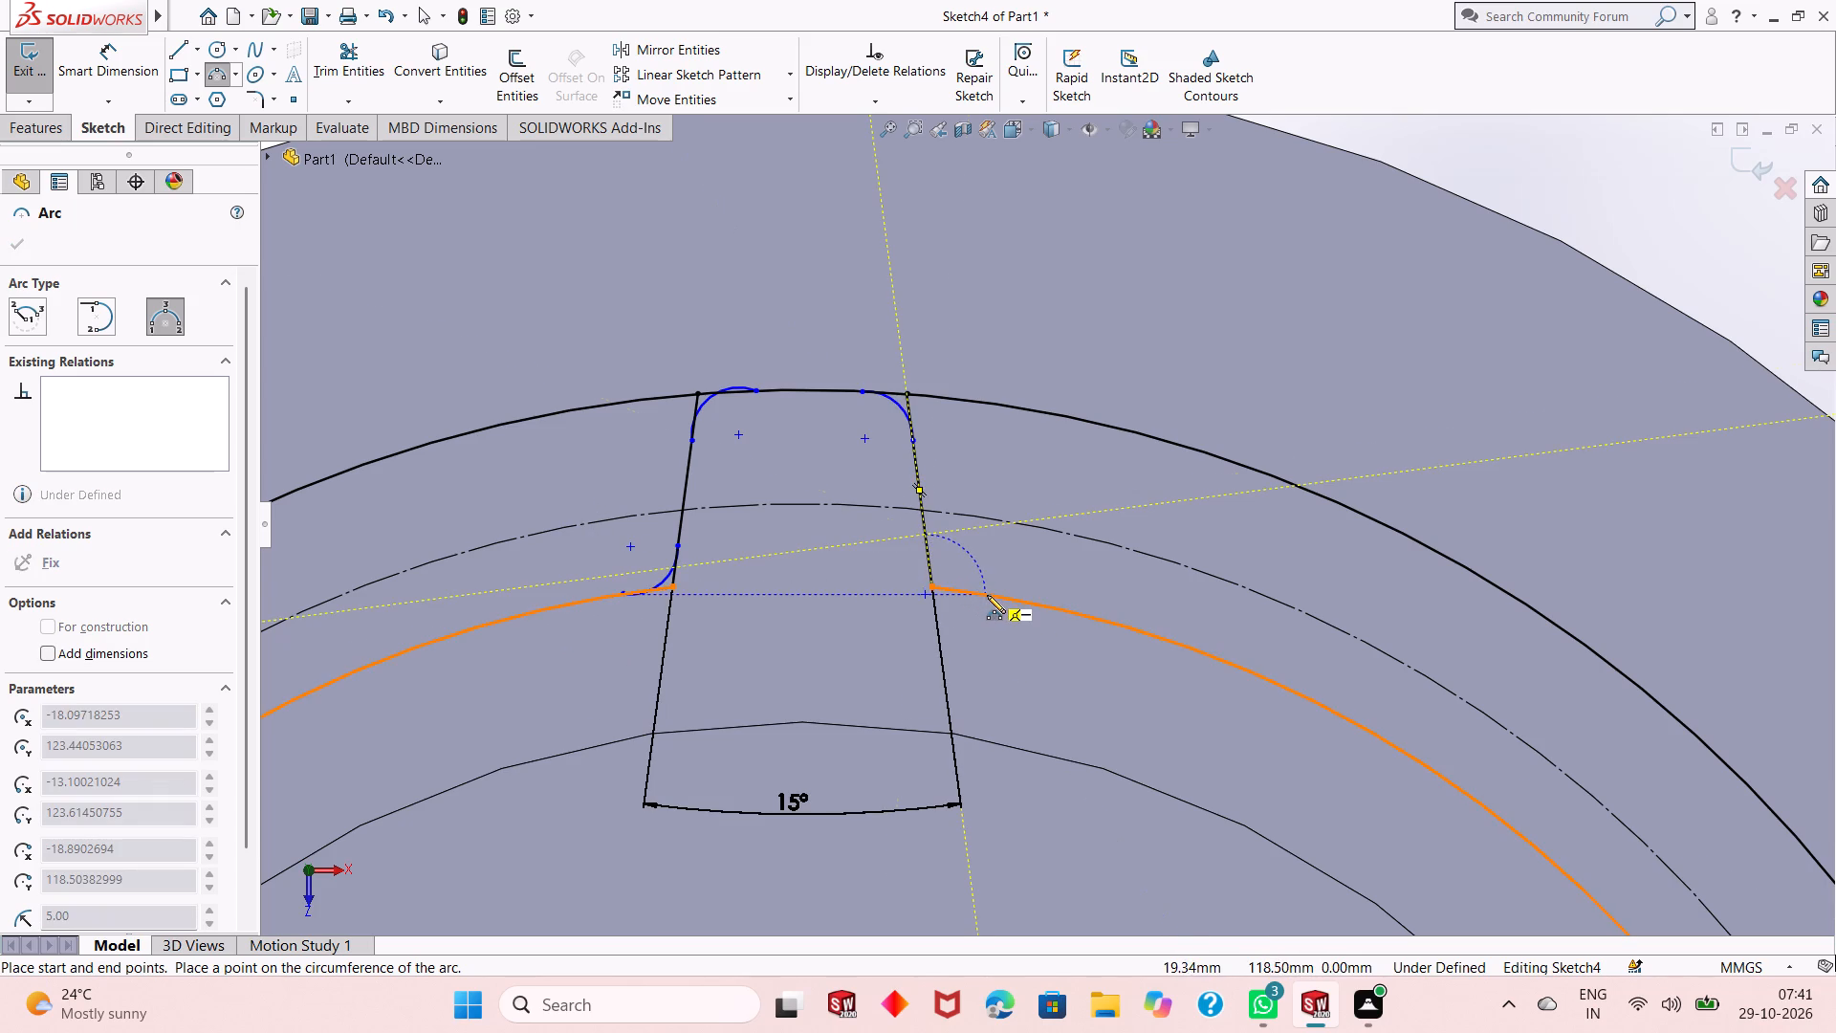
click(987, 595)
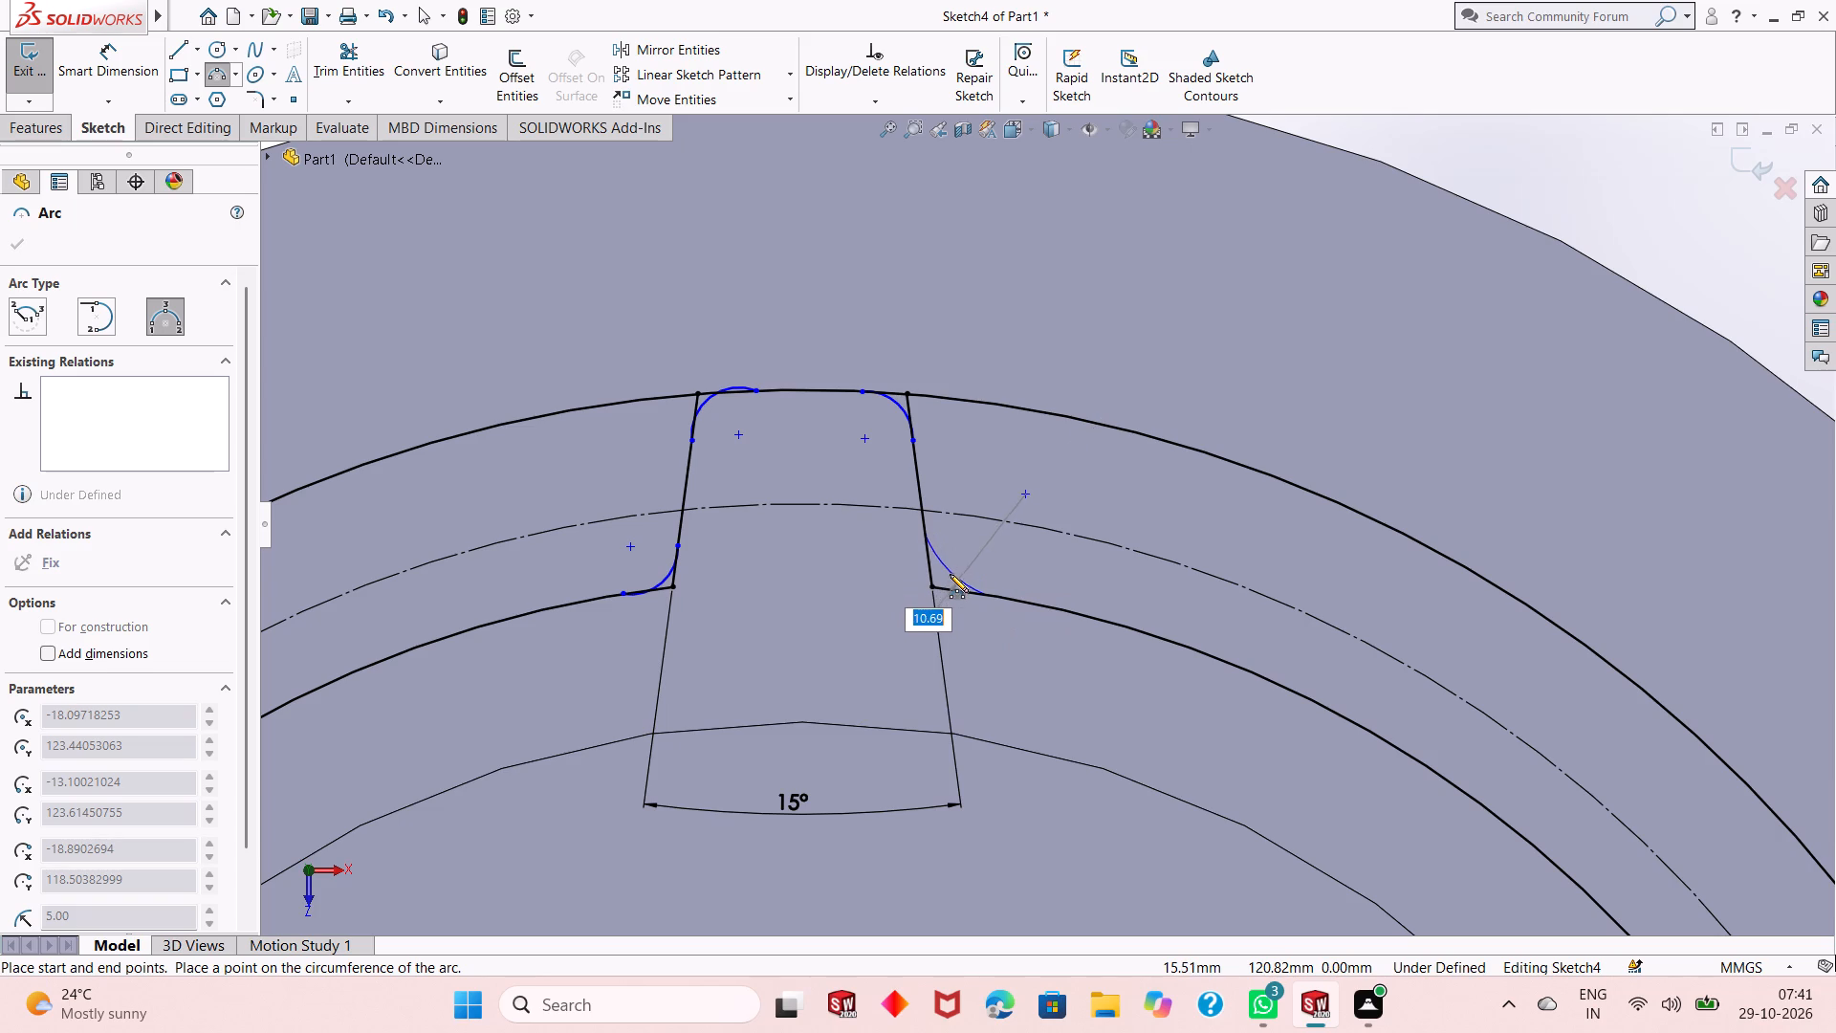
key(5)
key(Return)
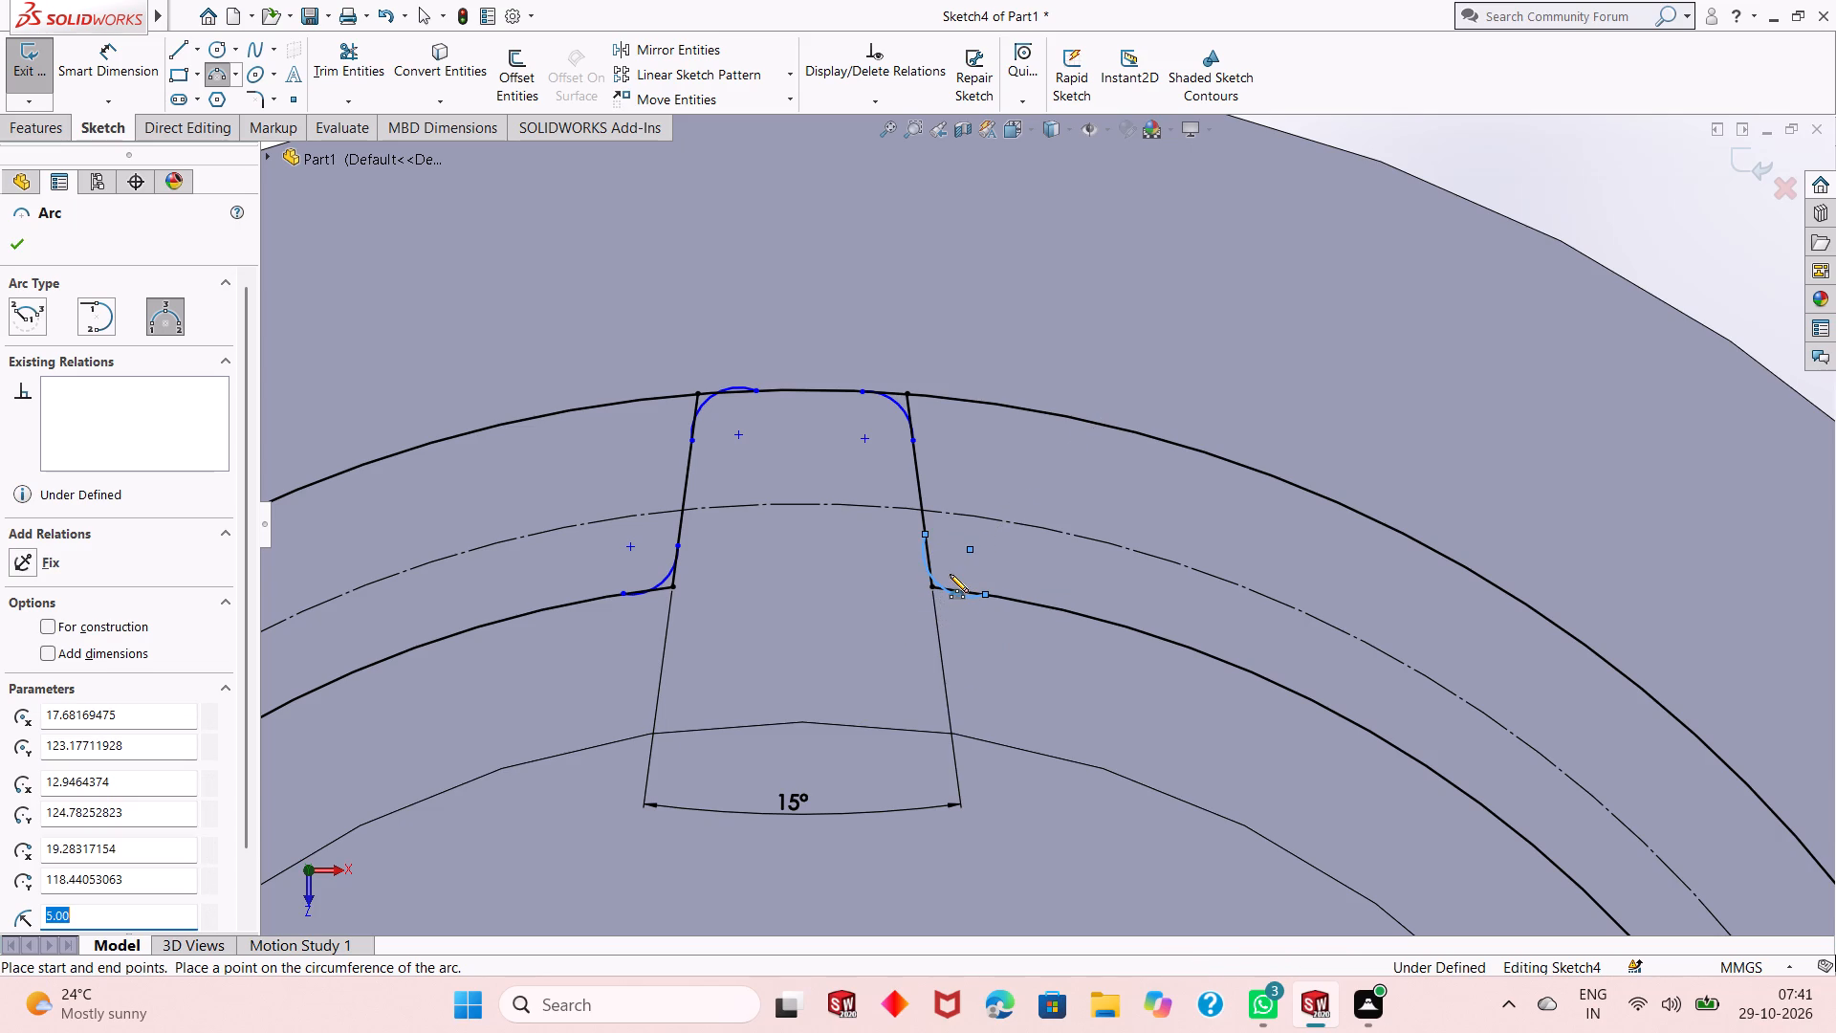
right_click(1520, 182)
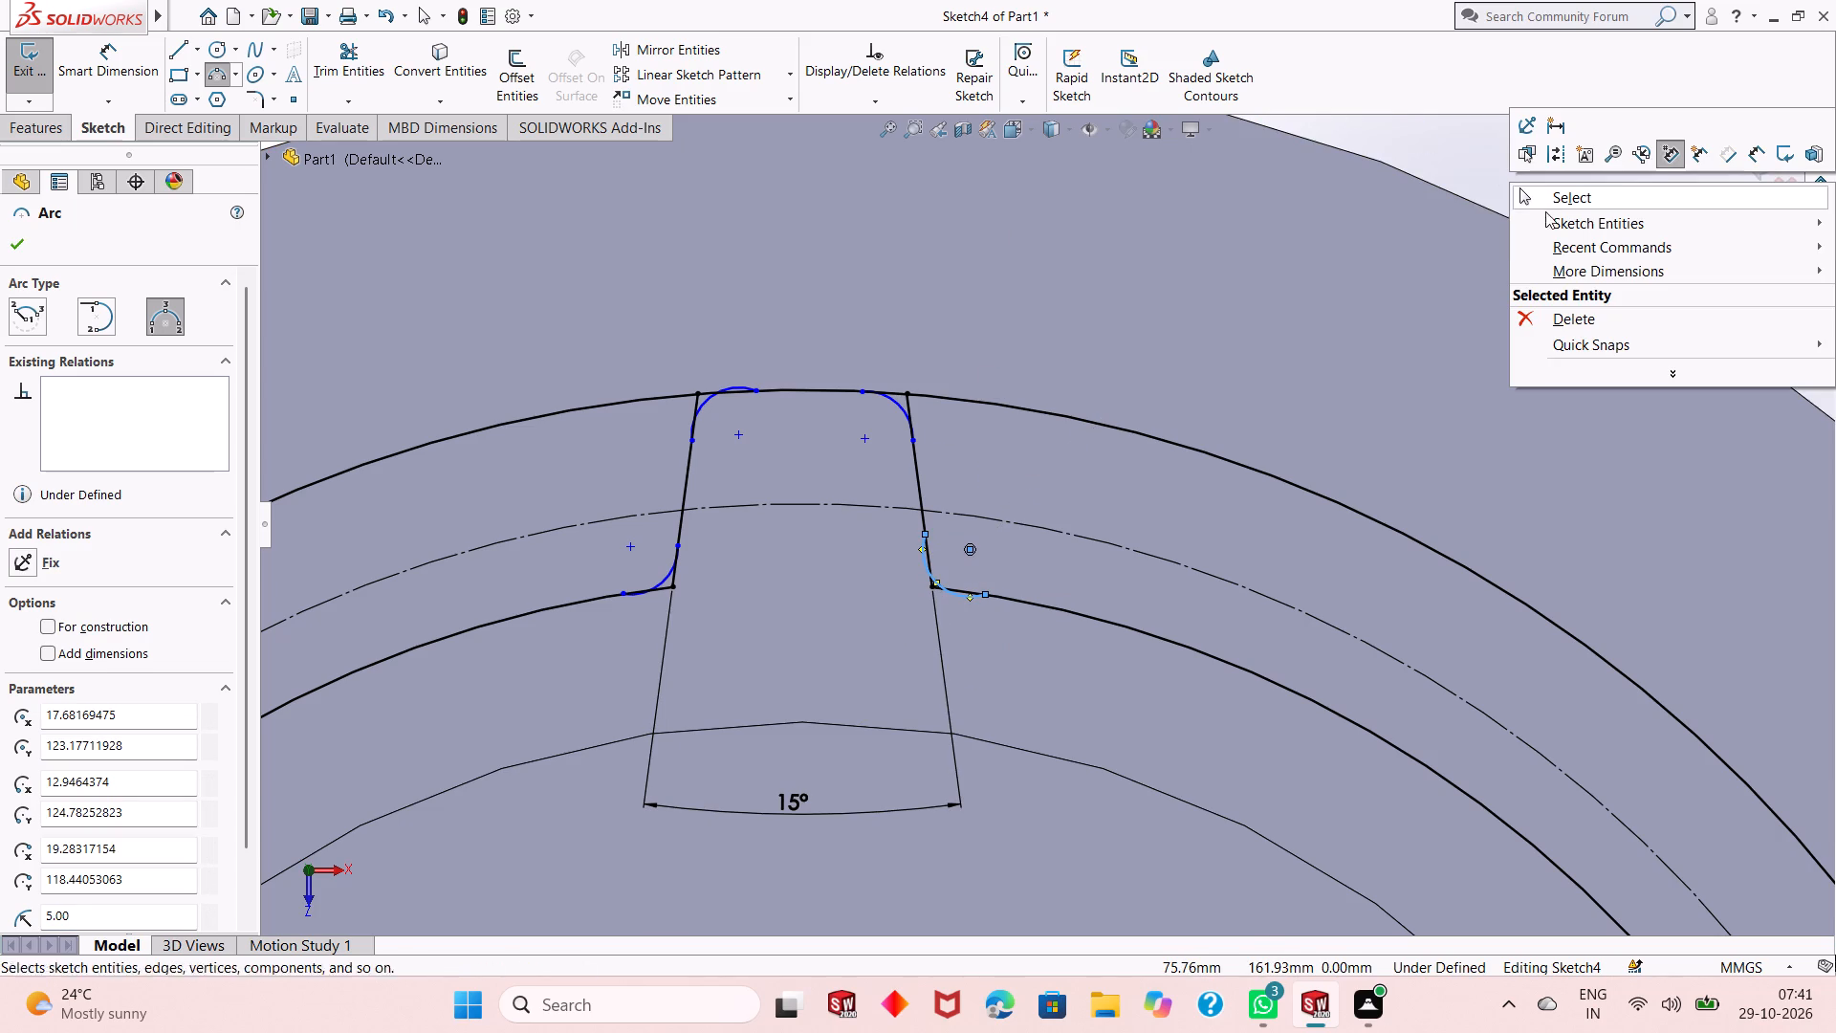
click(1604, 193)
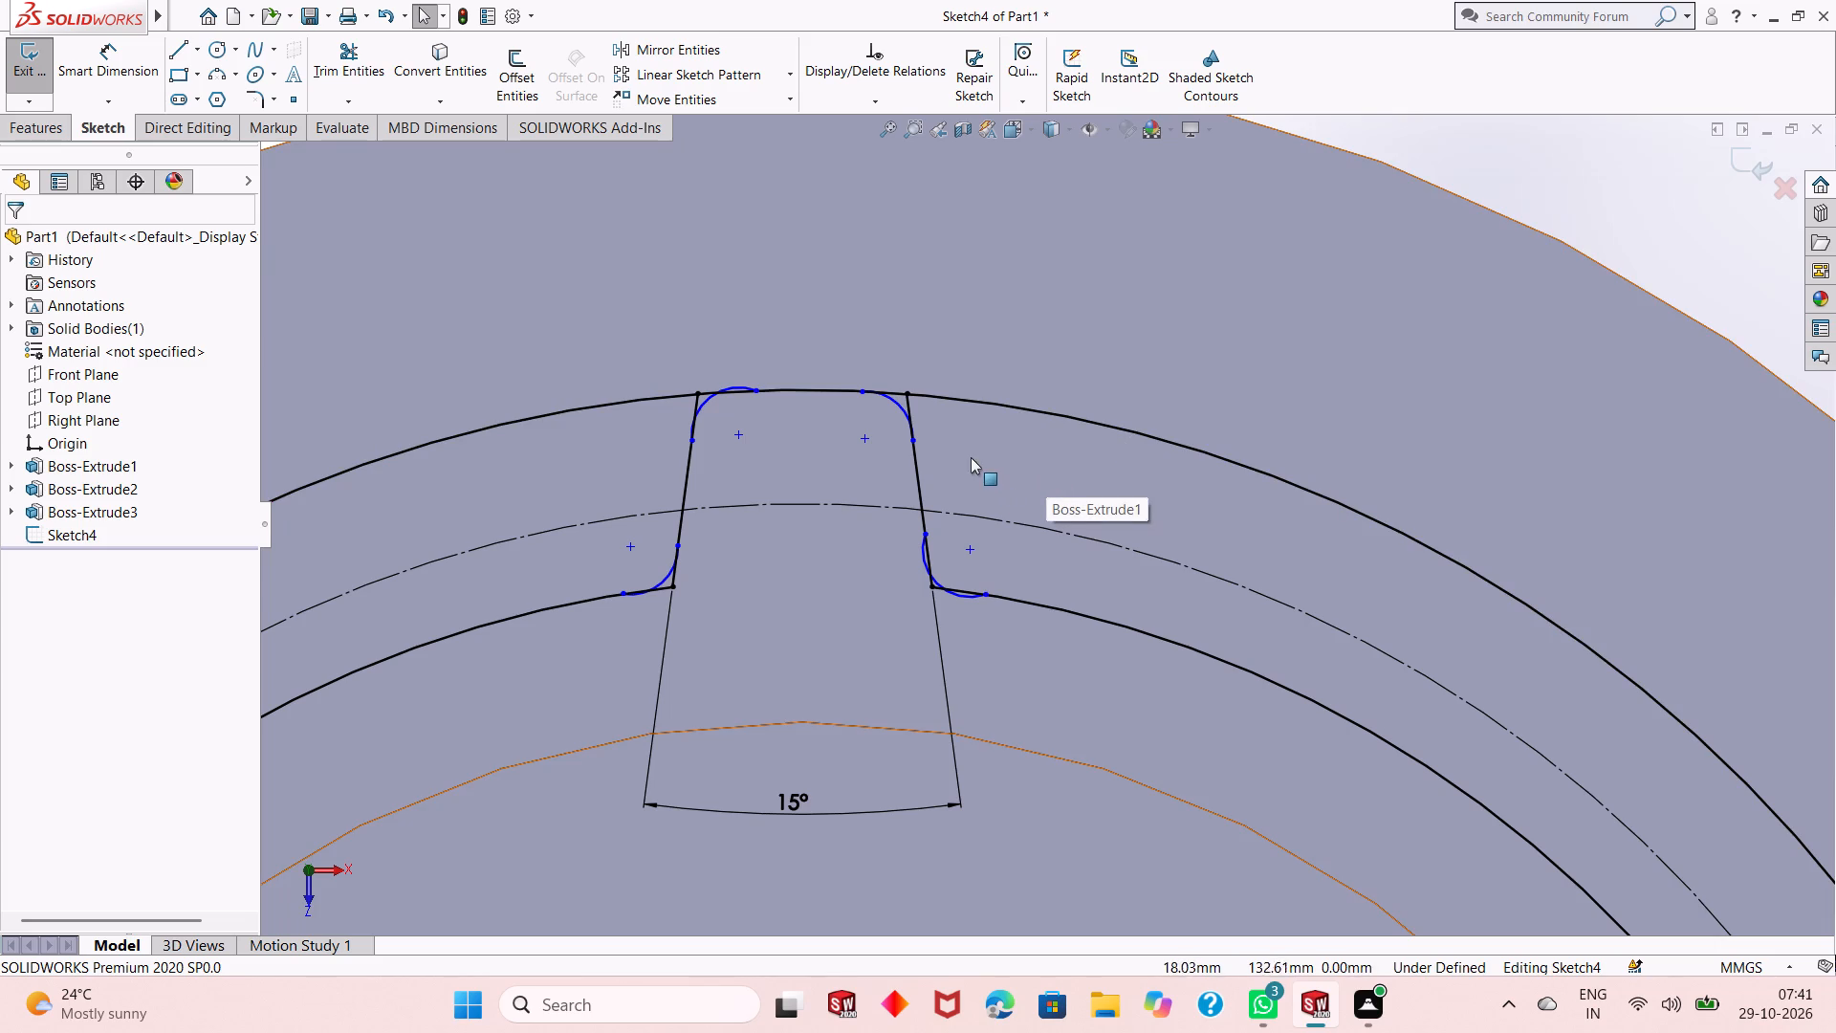
Dimension the radius of the left tip corner arc at 5 mm.
click(83, 48)
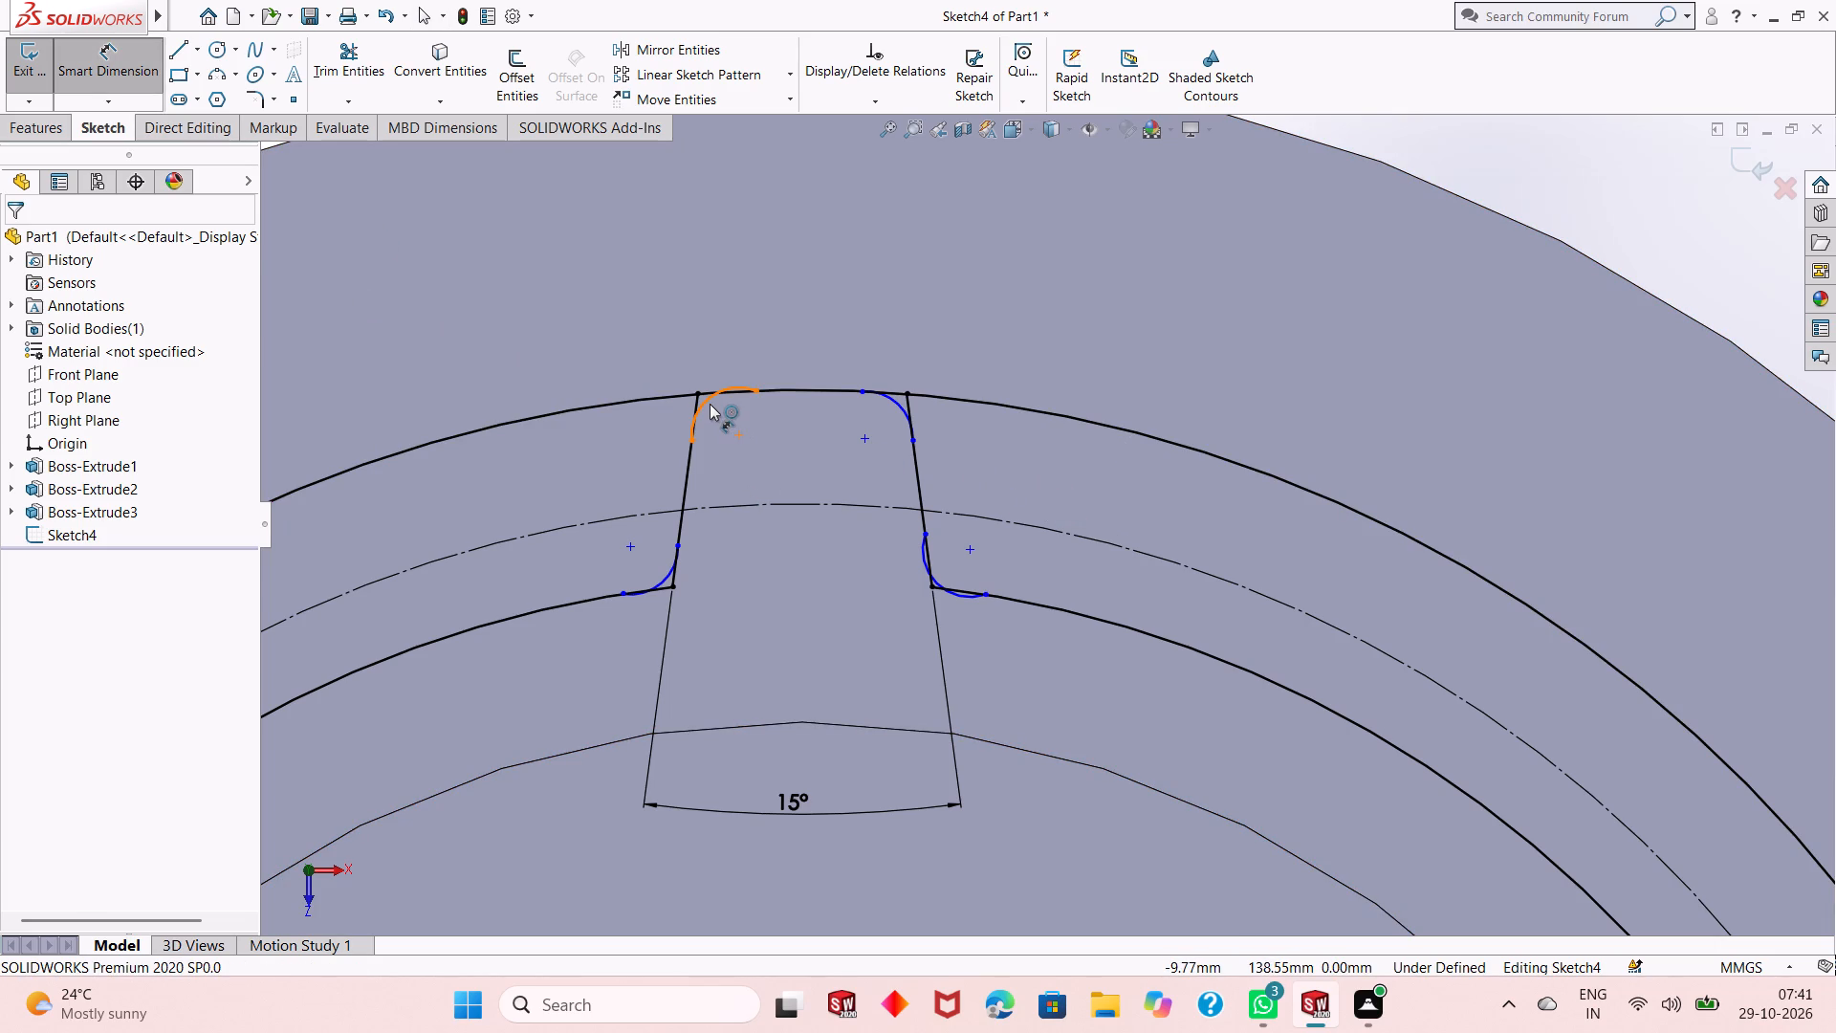
click(710, 404)
click(1042, 789)
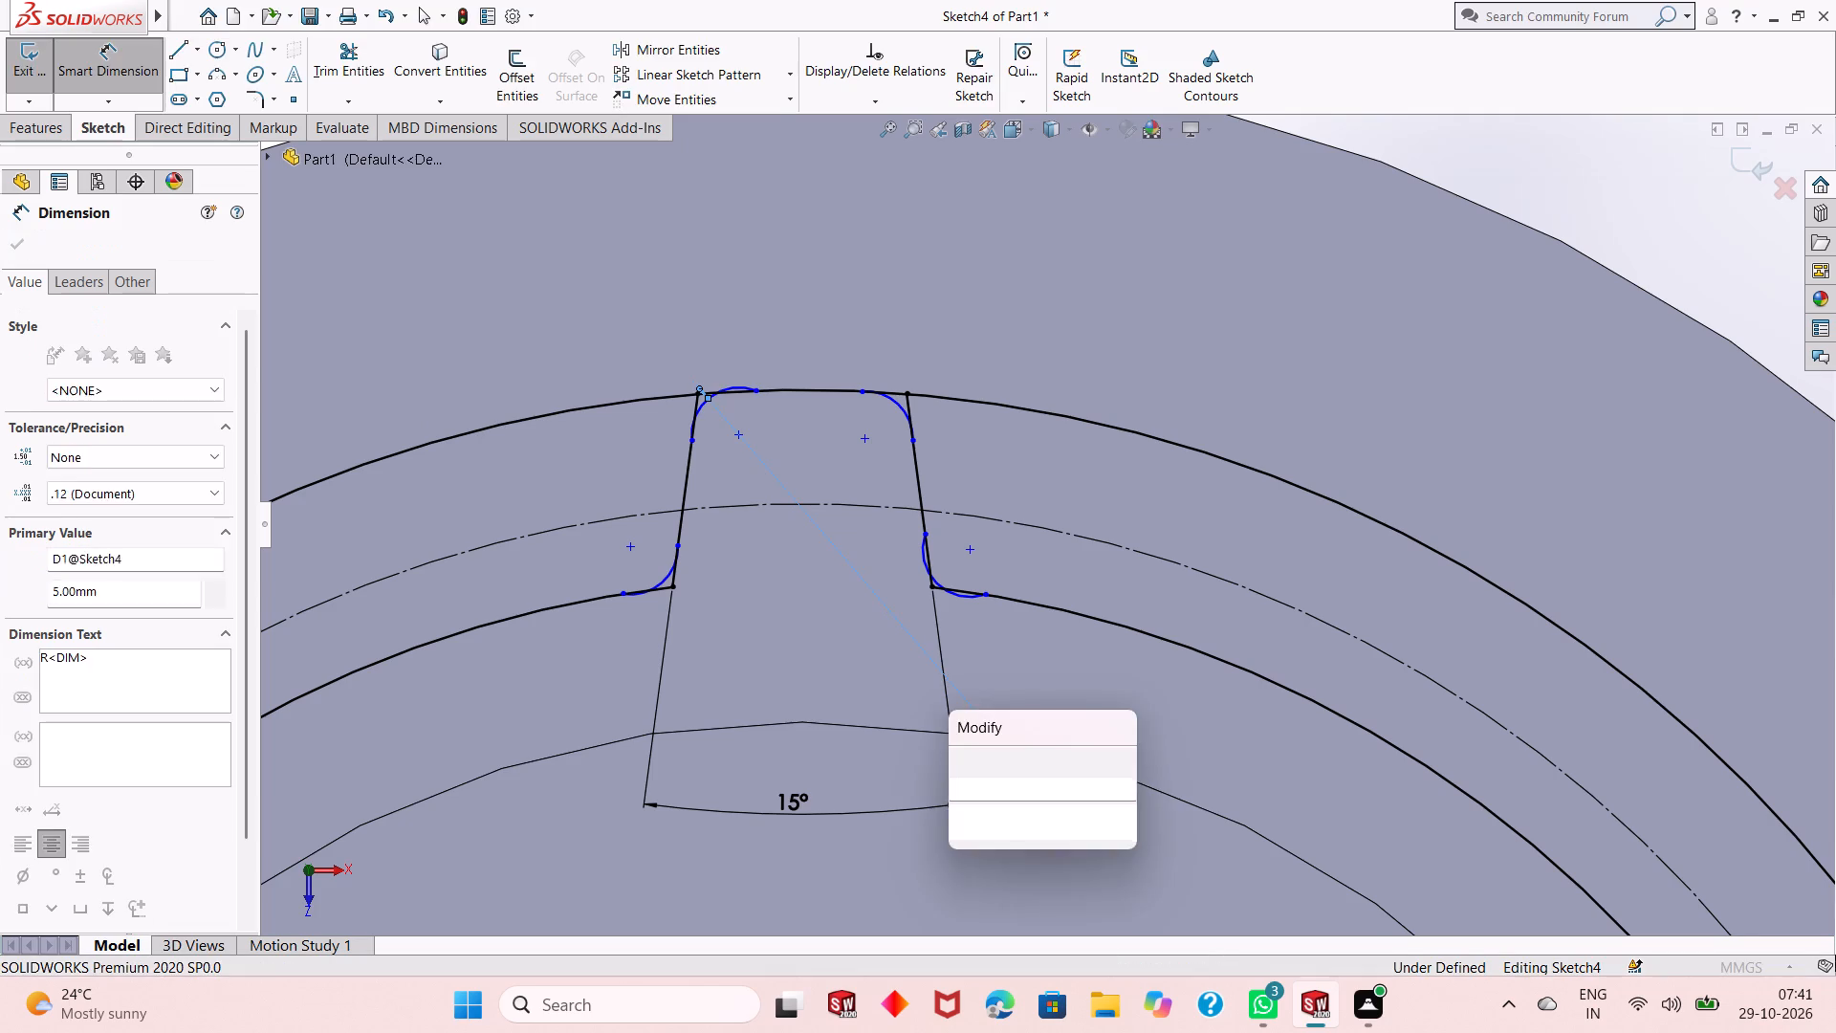
key(Return)
right_click(1011, 313)
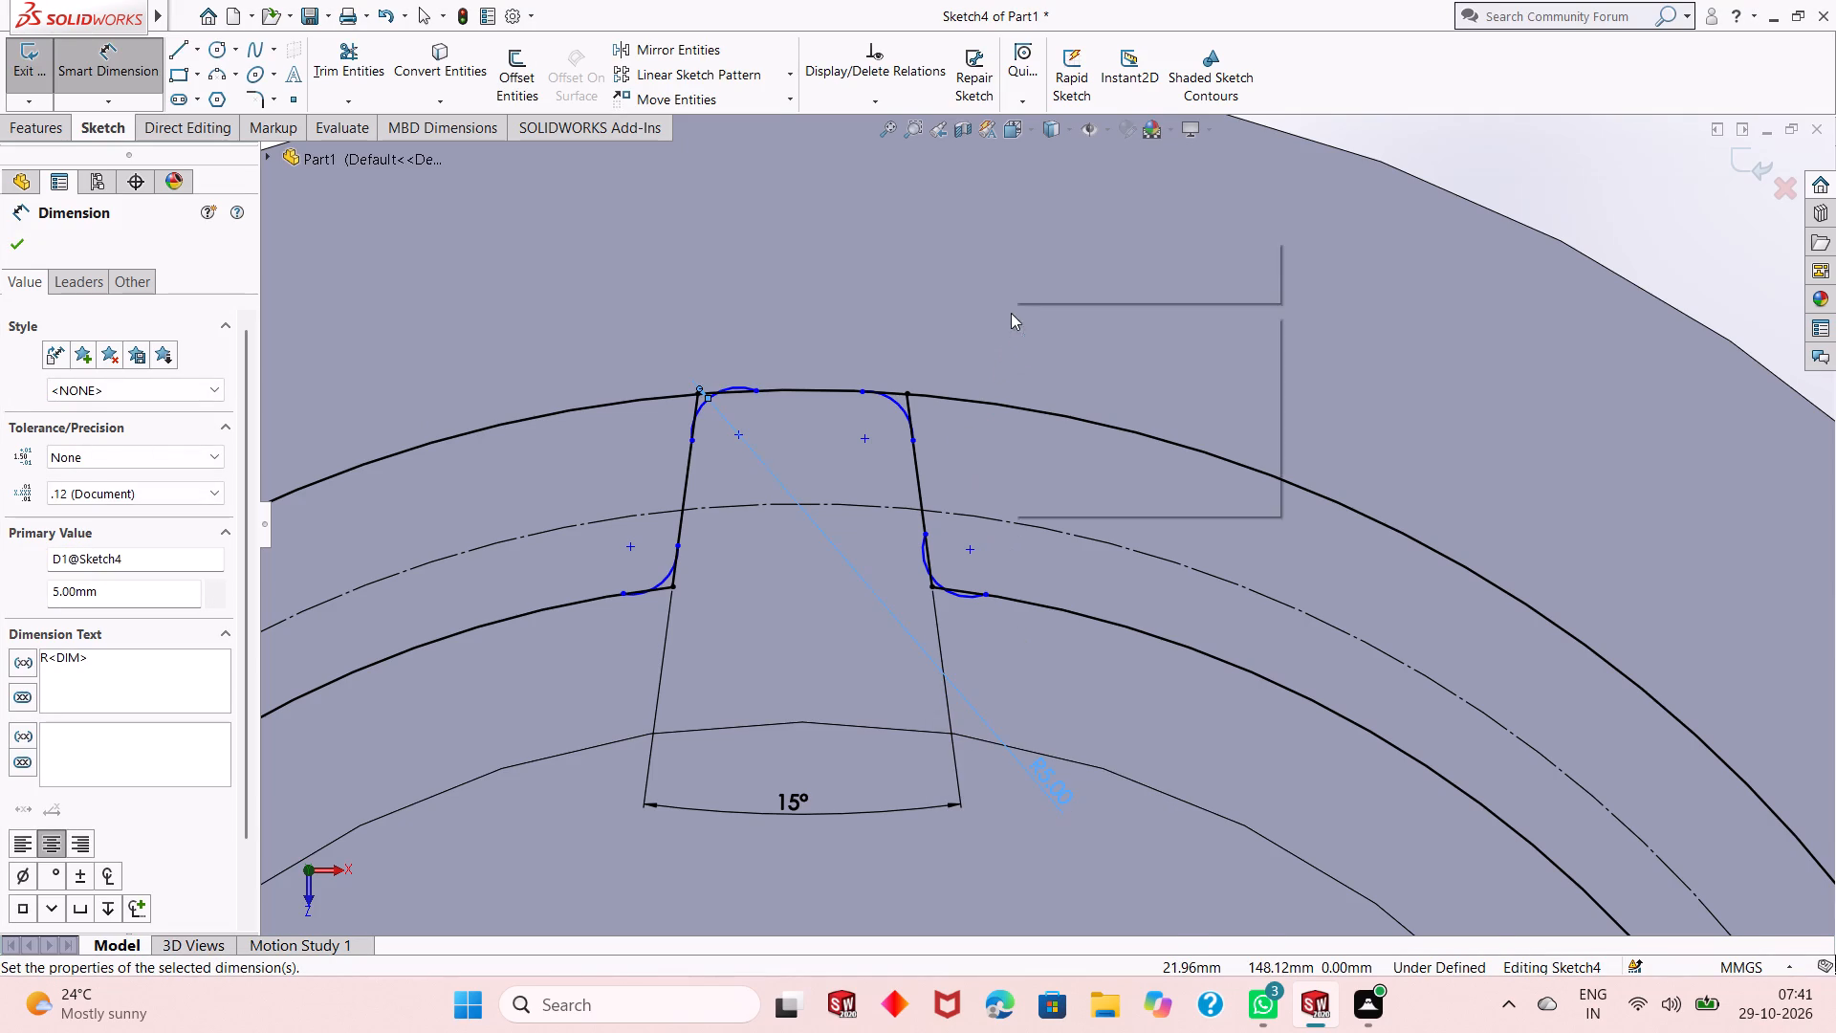
click(1102, 379)
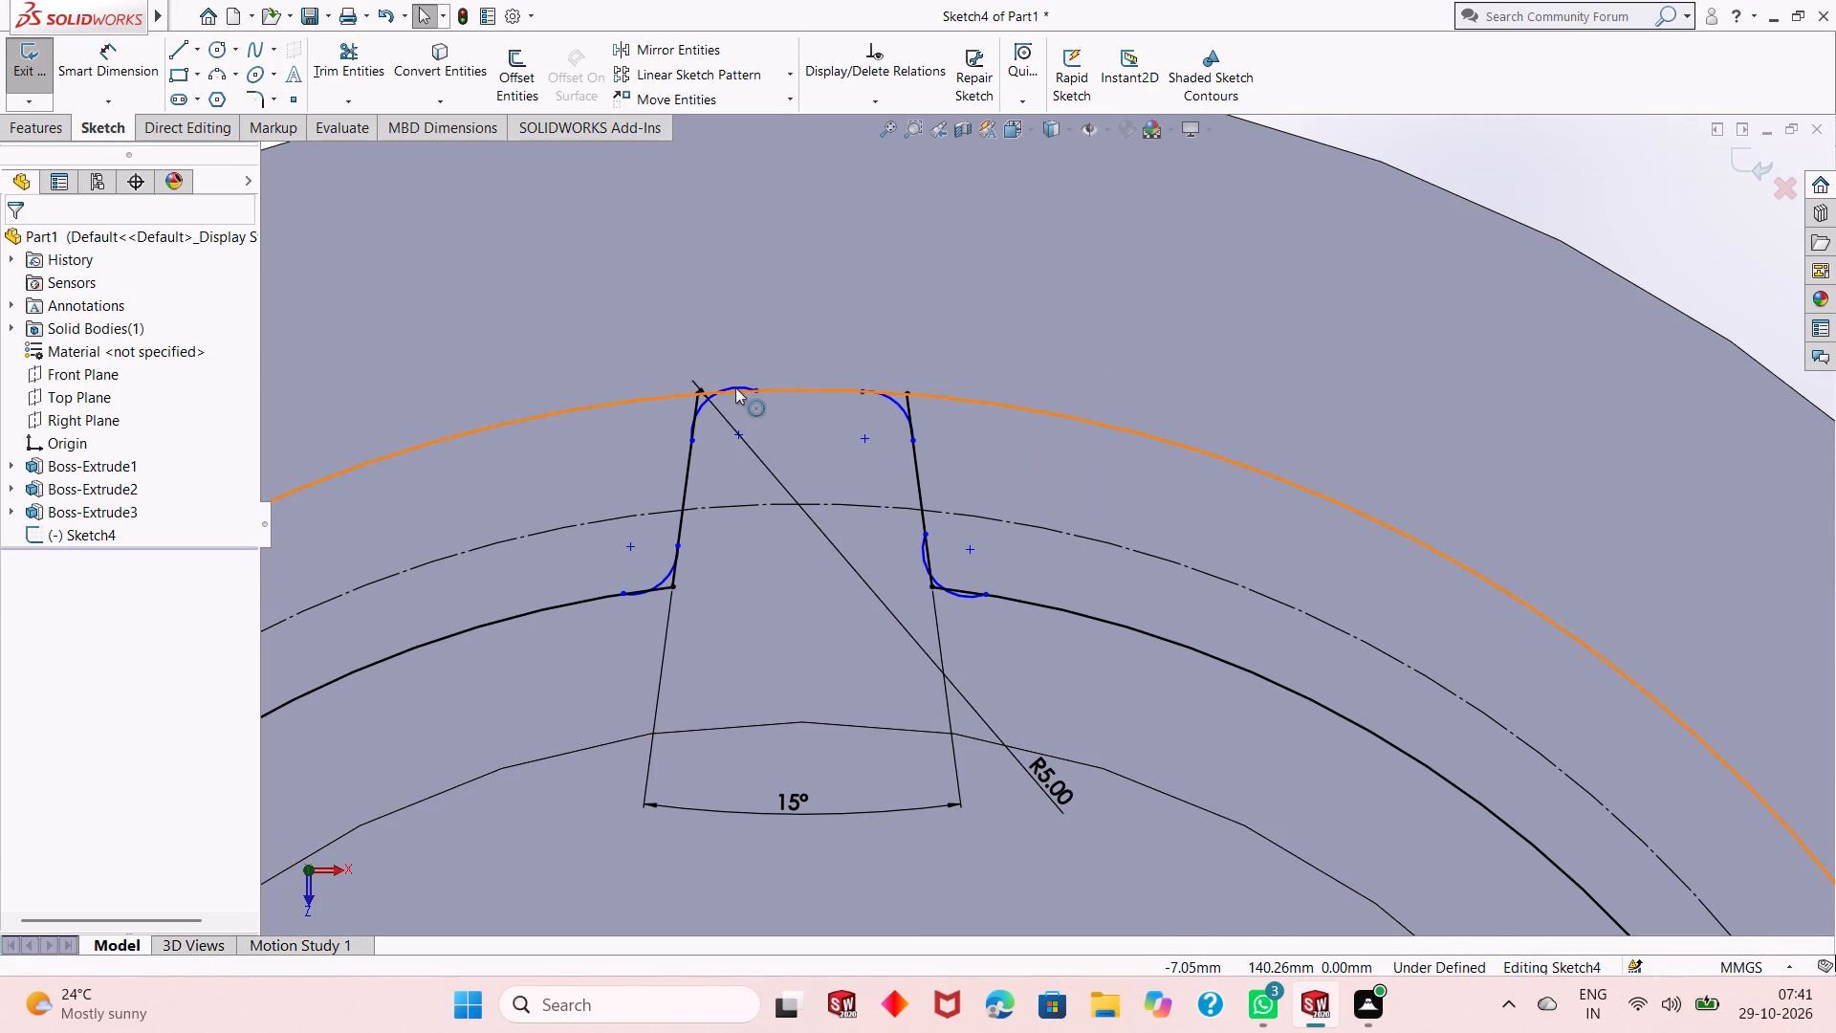
Apply an Equal relation to all four corner arcs of the tooth profile.
click(735, 385)
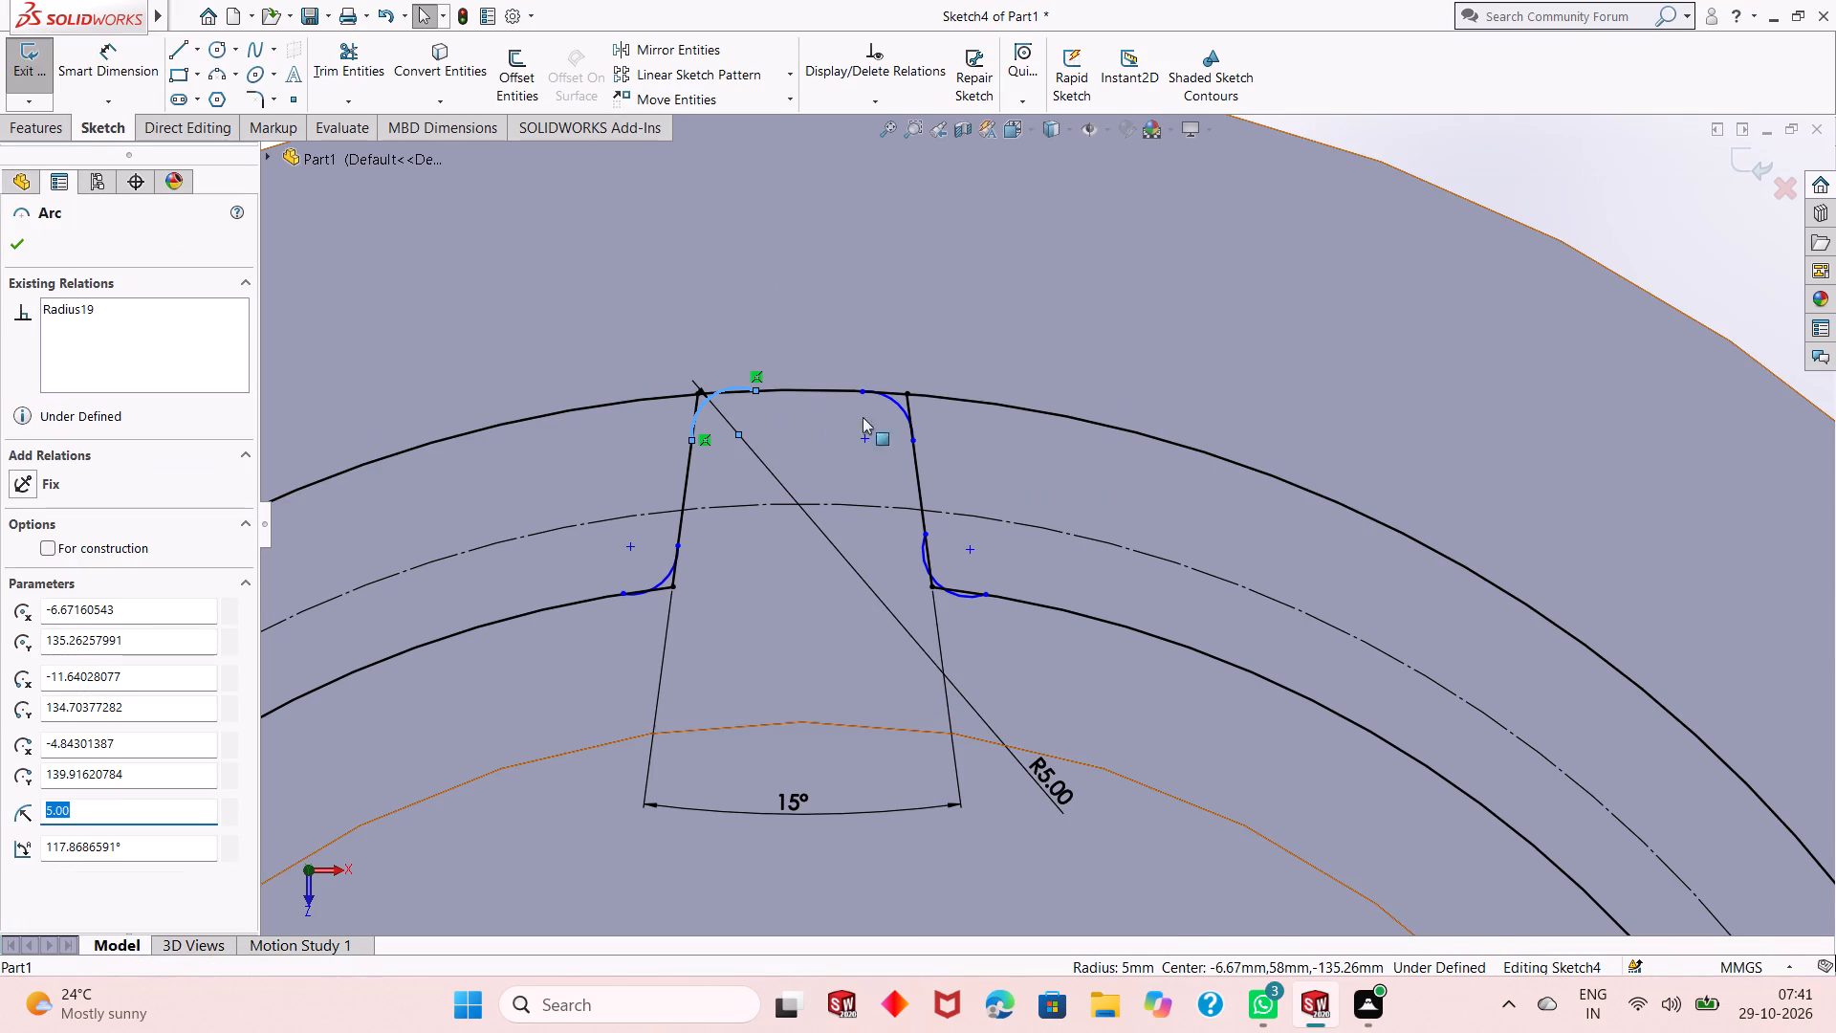
ctrl+click(891, 404)
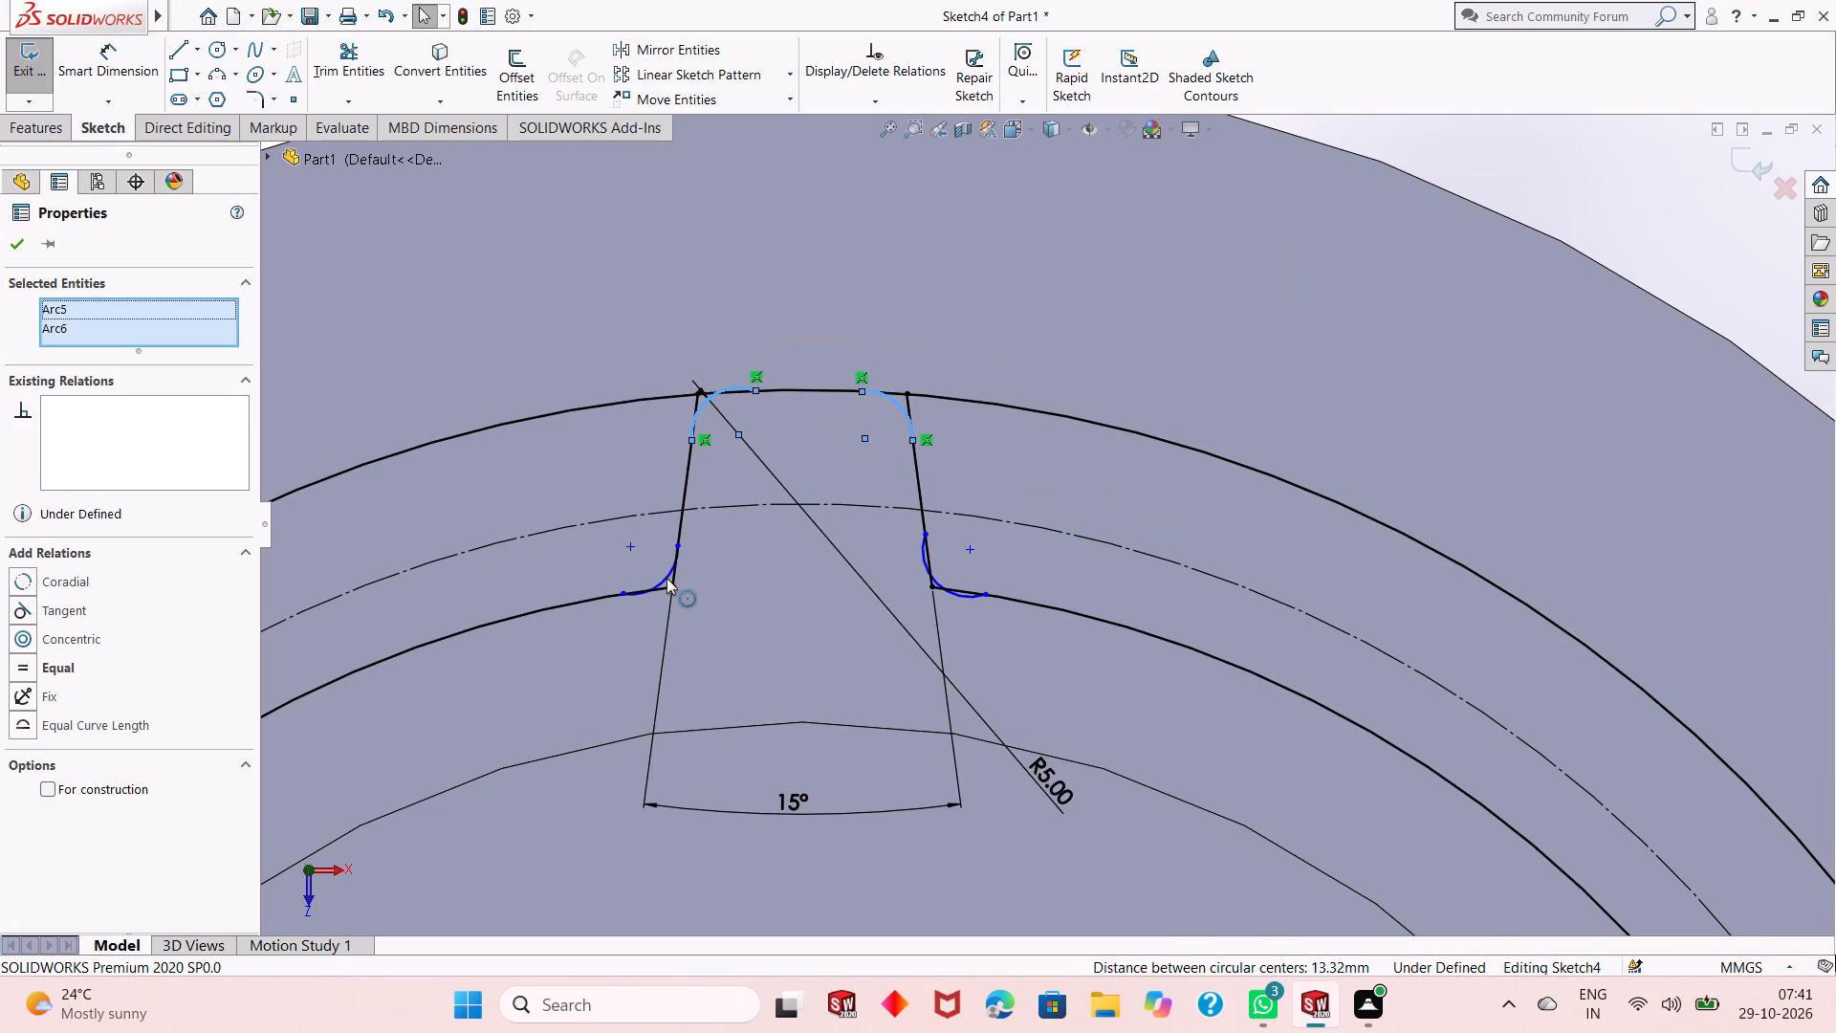
ctrl+click(667, 578)
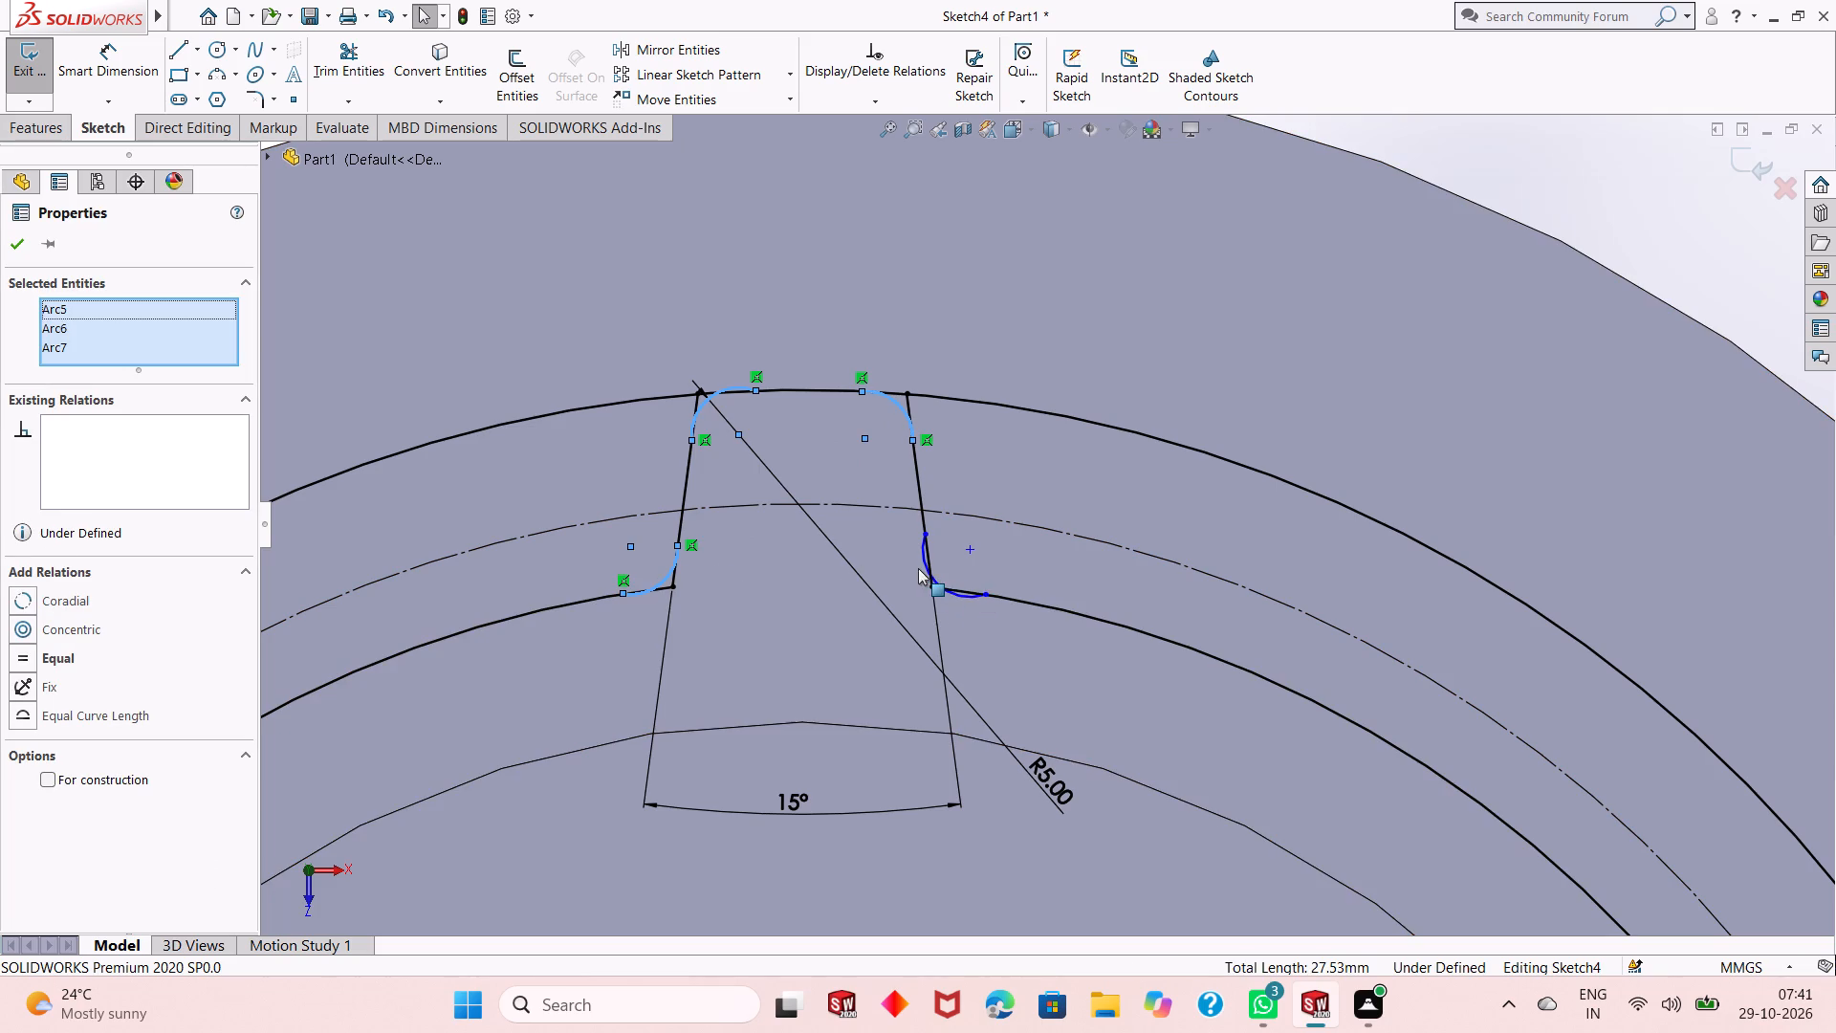
ctrl+click(922, 553)
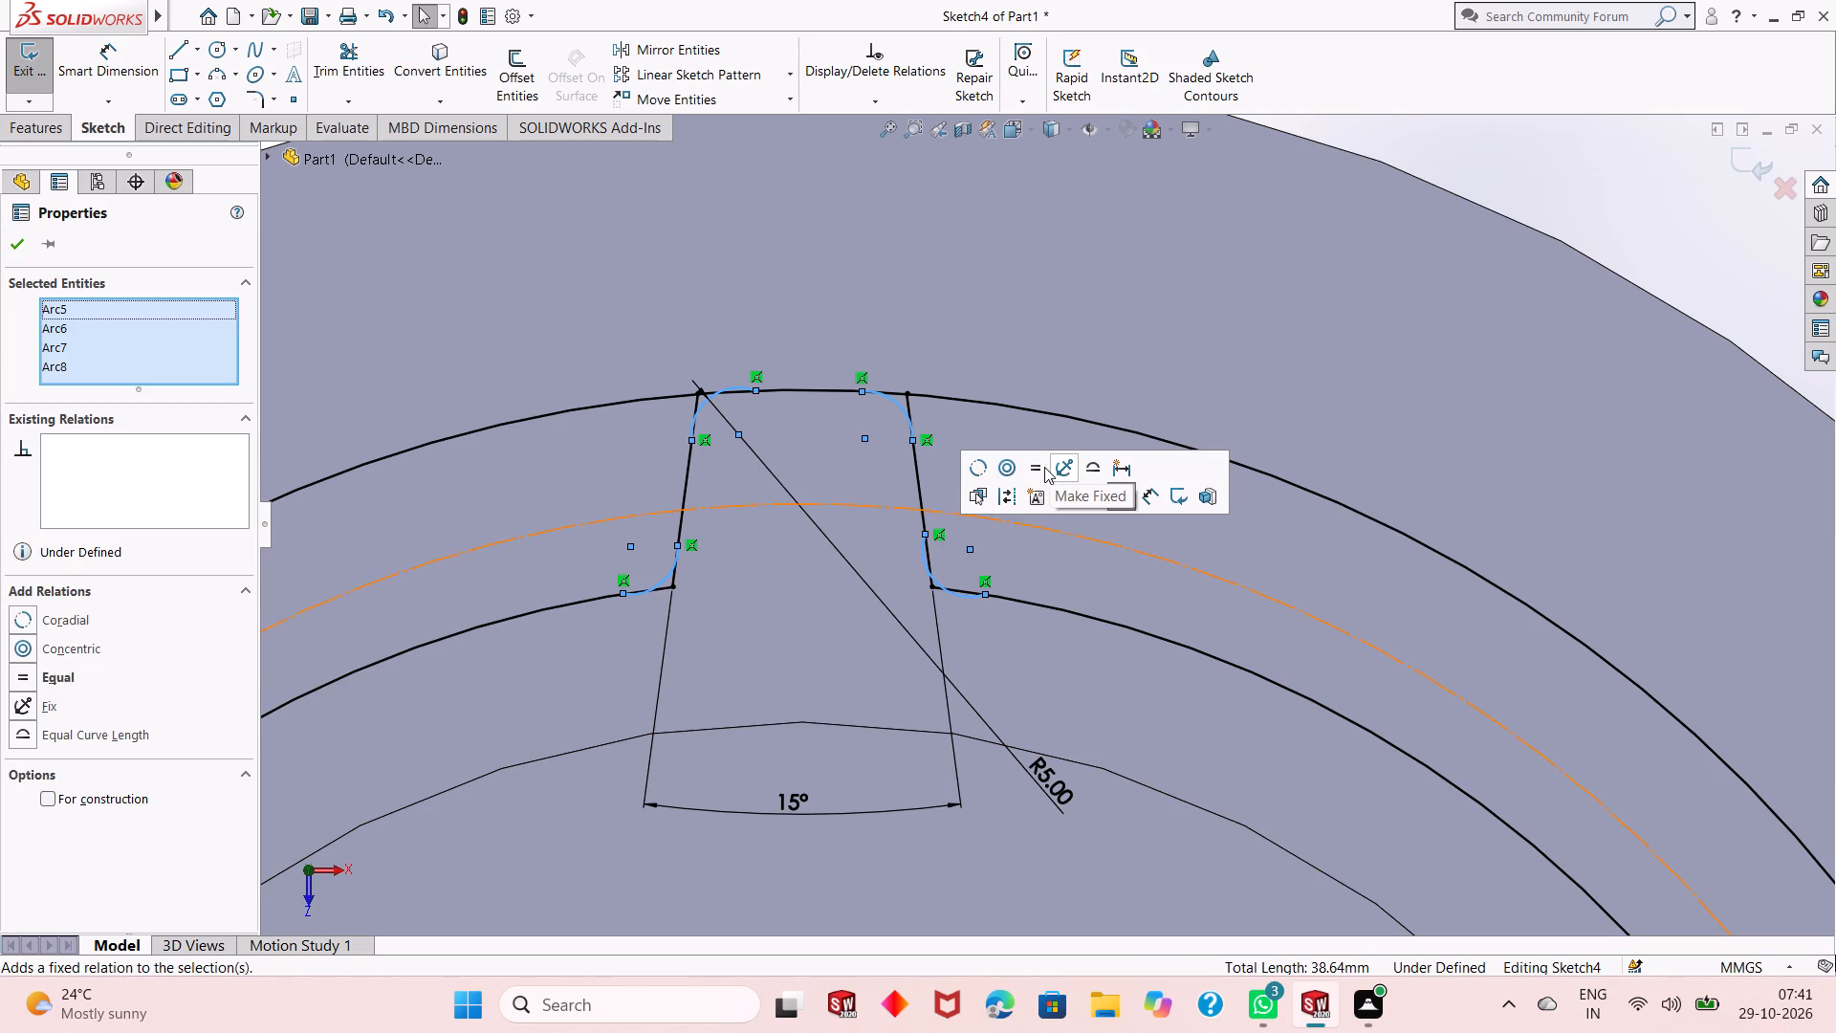
click(1040, 467)
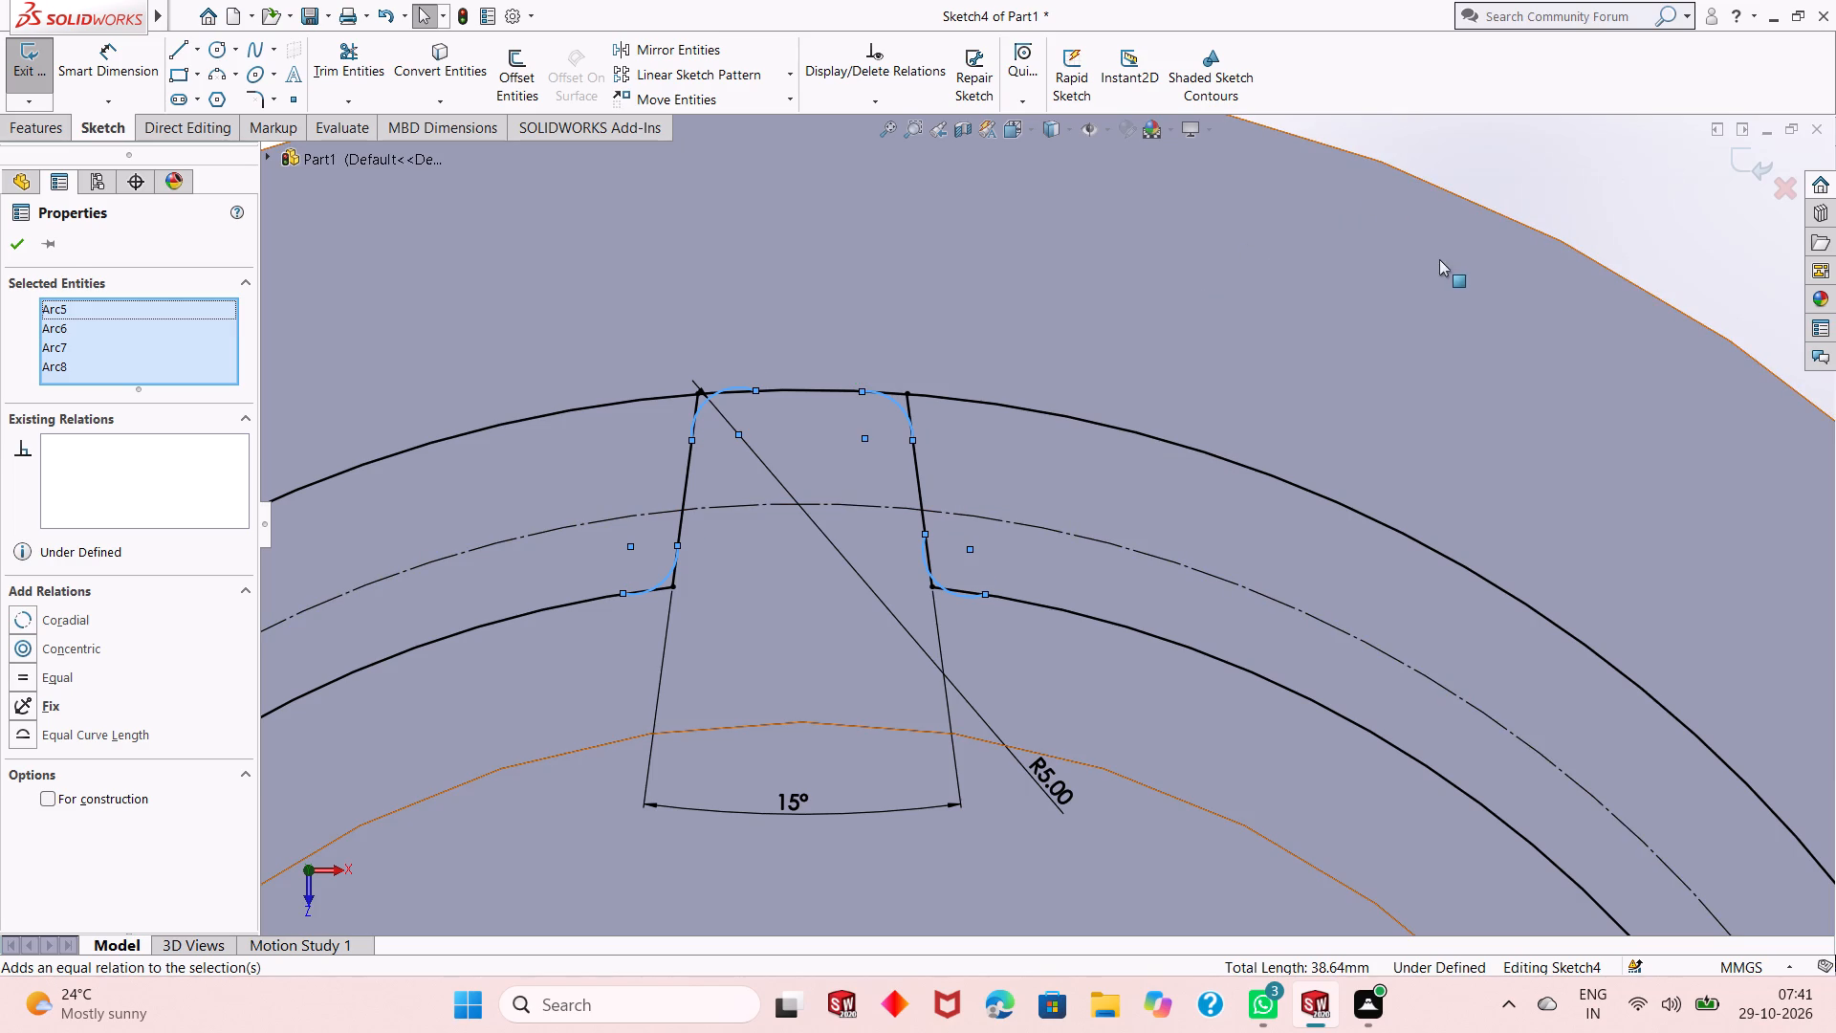
click(17, 250)
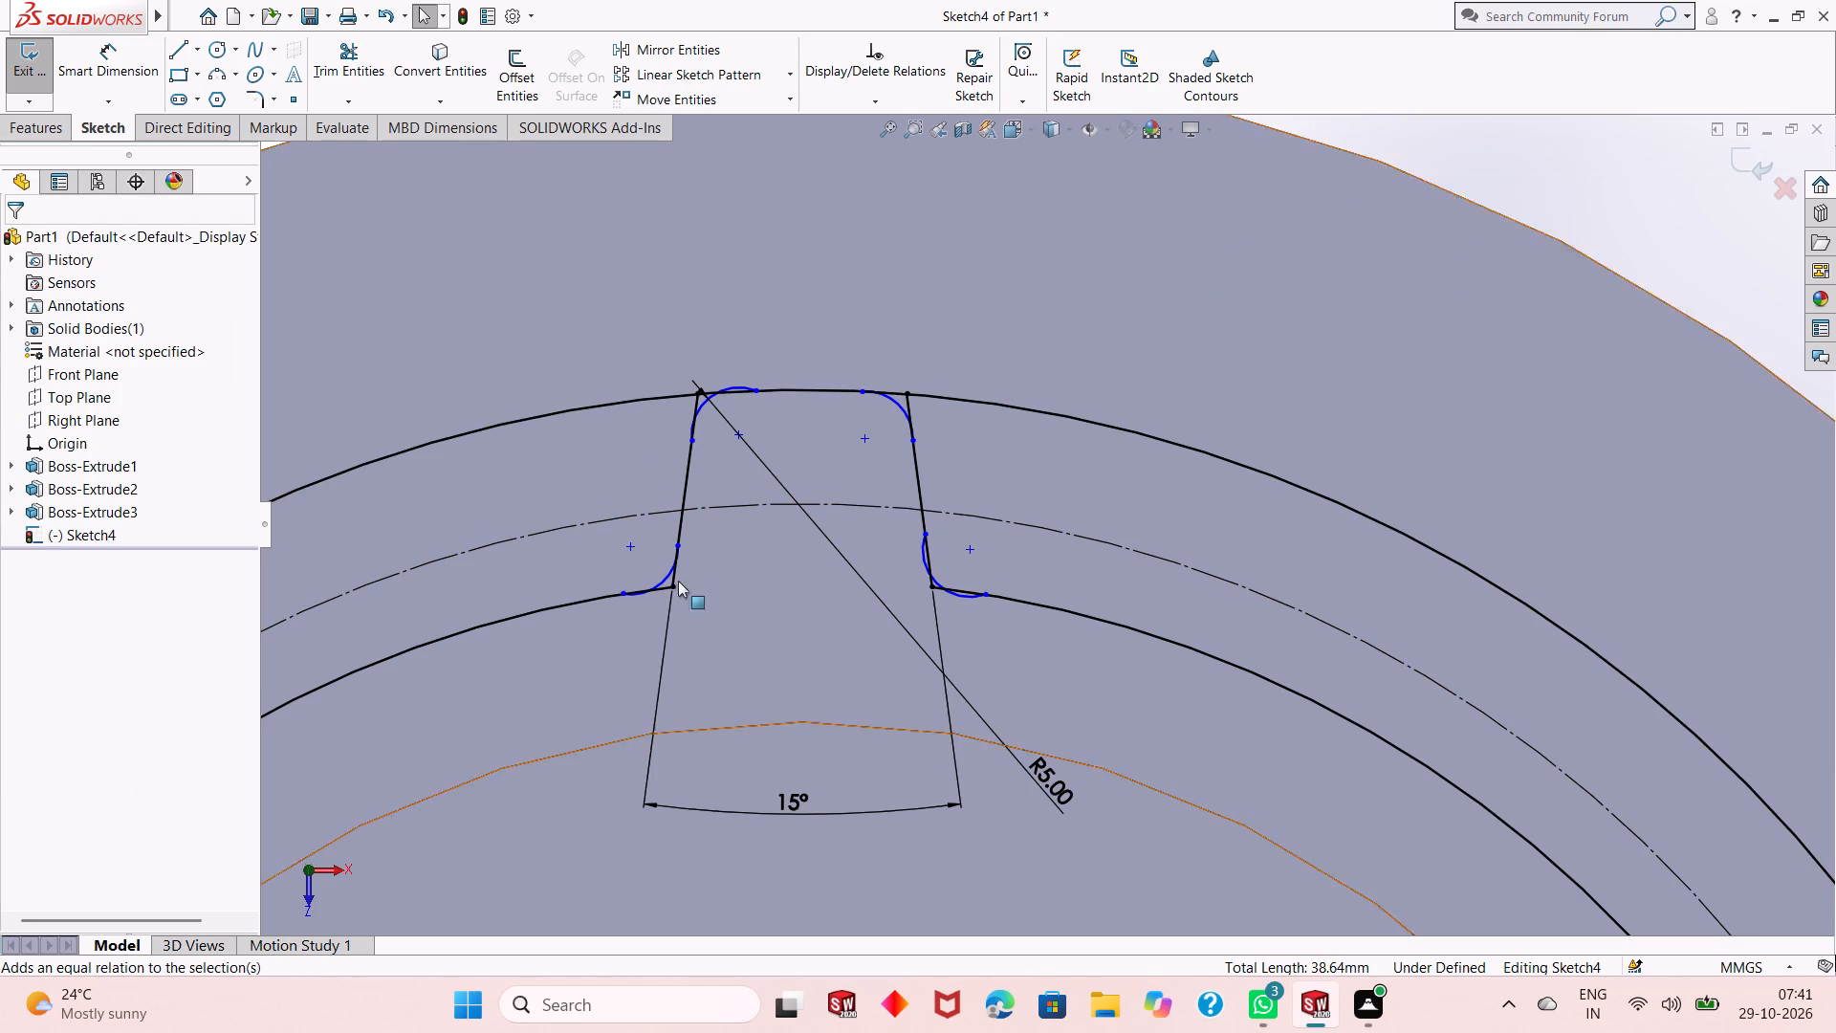
Make the left tip arc tangent to the left flank line and to the outer circle.
click(705, 410)
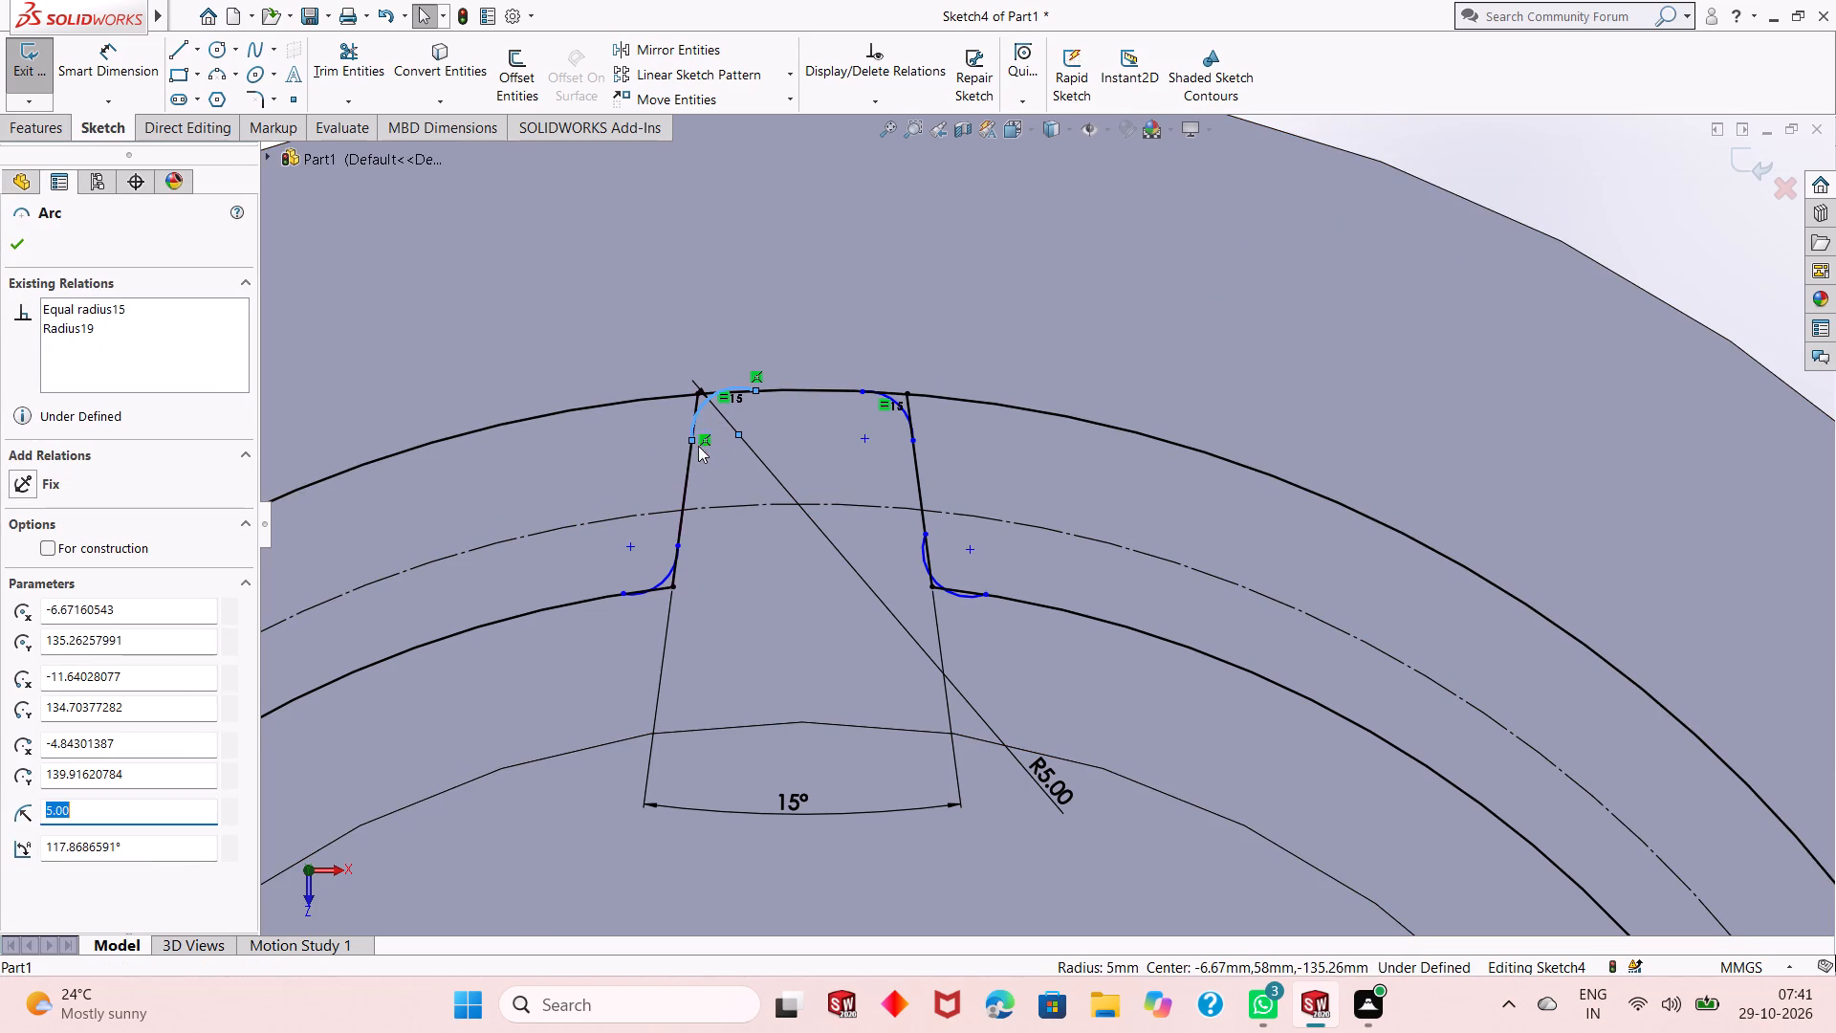
ctrl+click(697, 472)
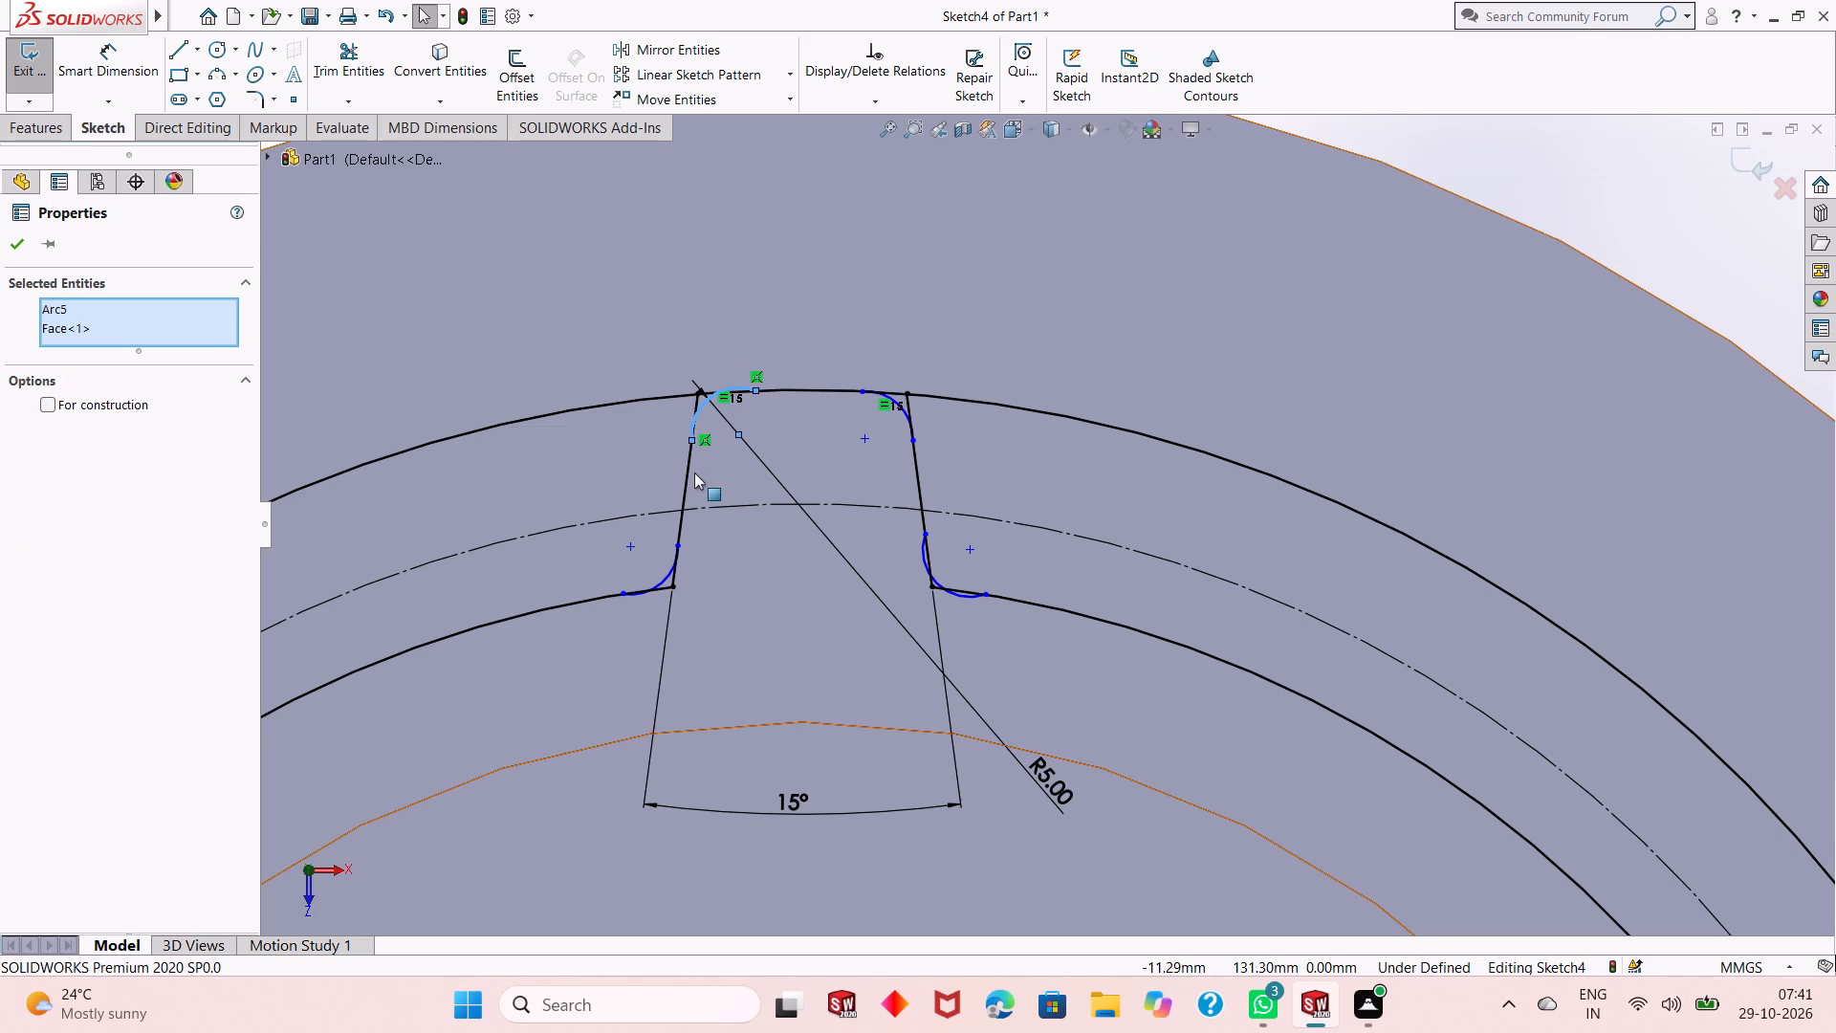
right_click(59, 333)
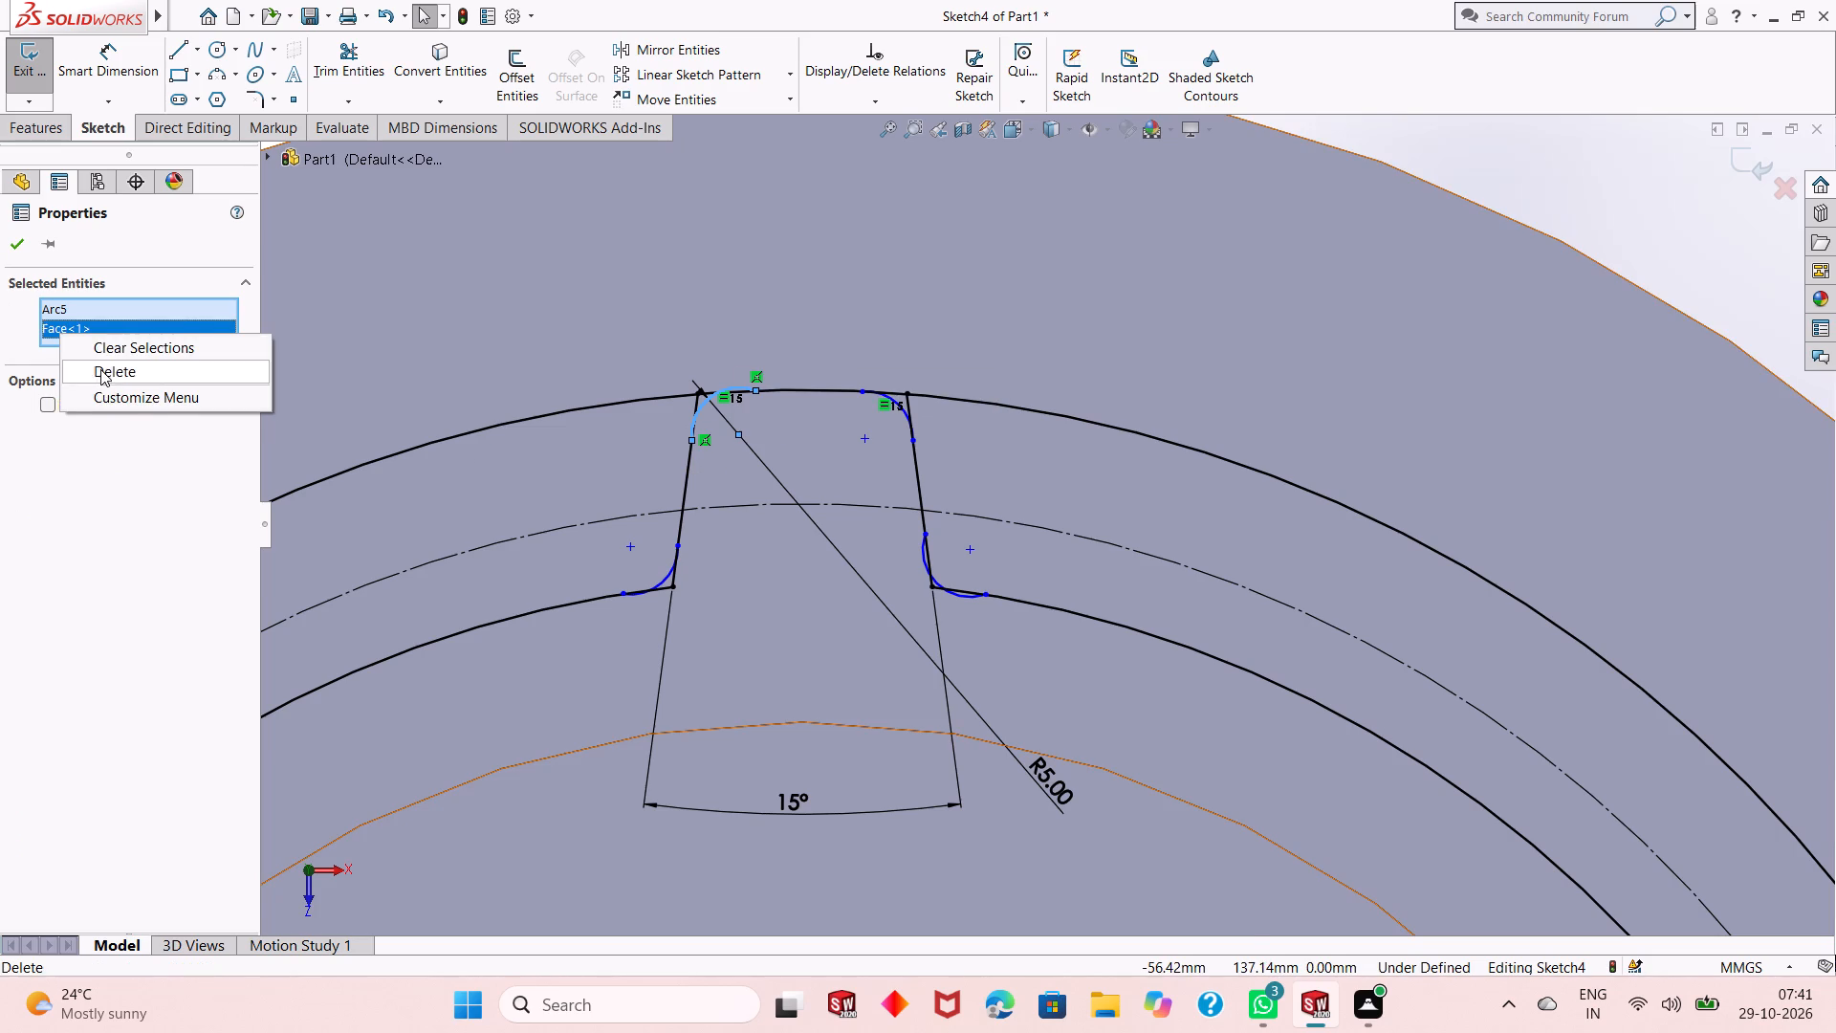
click(101, 371)
ctrl+click(687, 469)
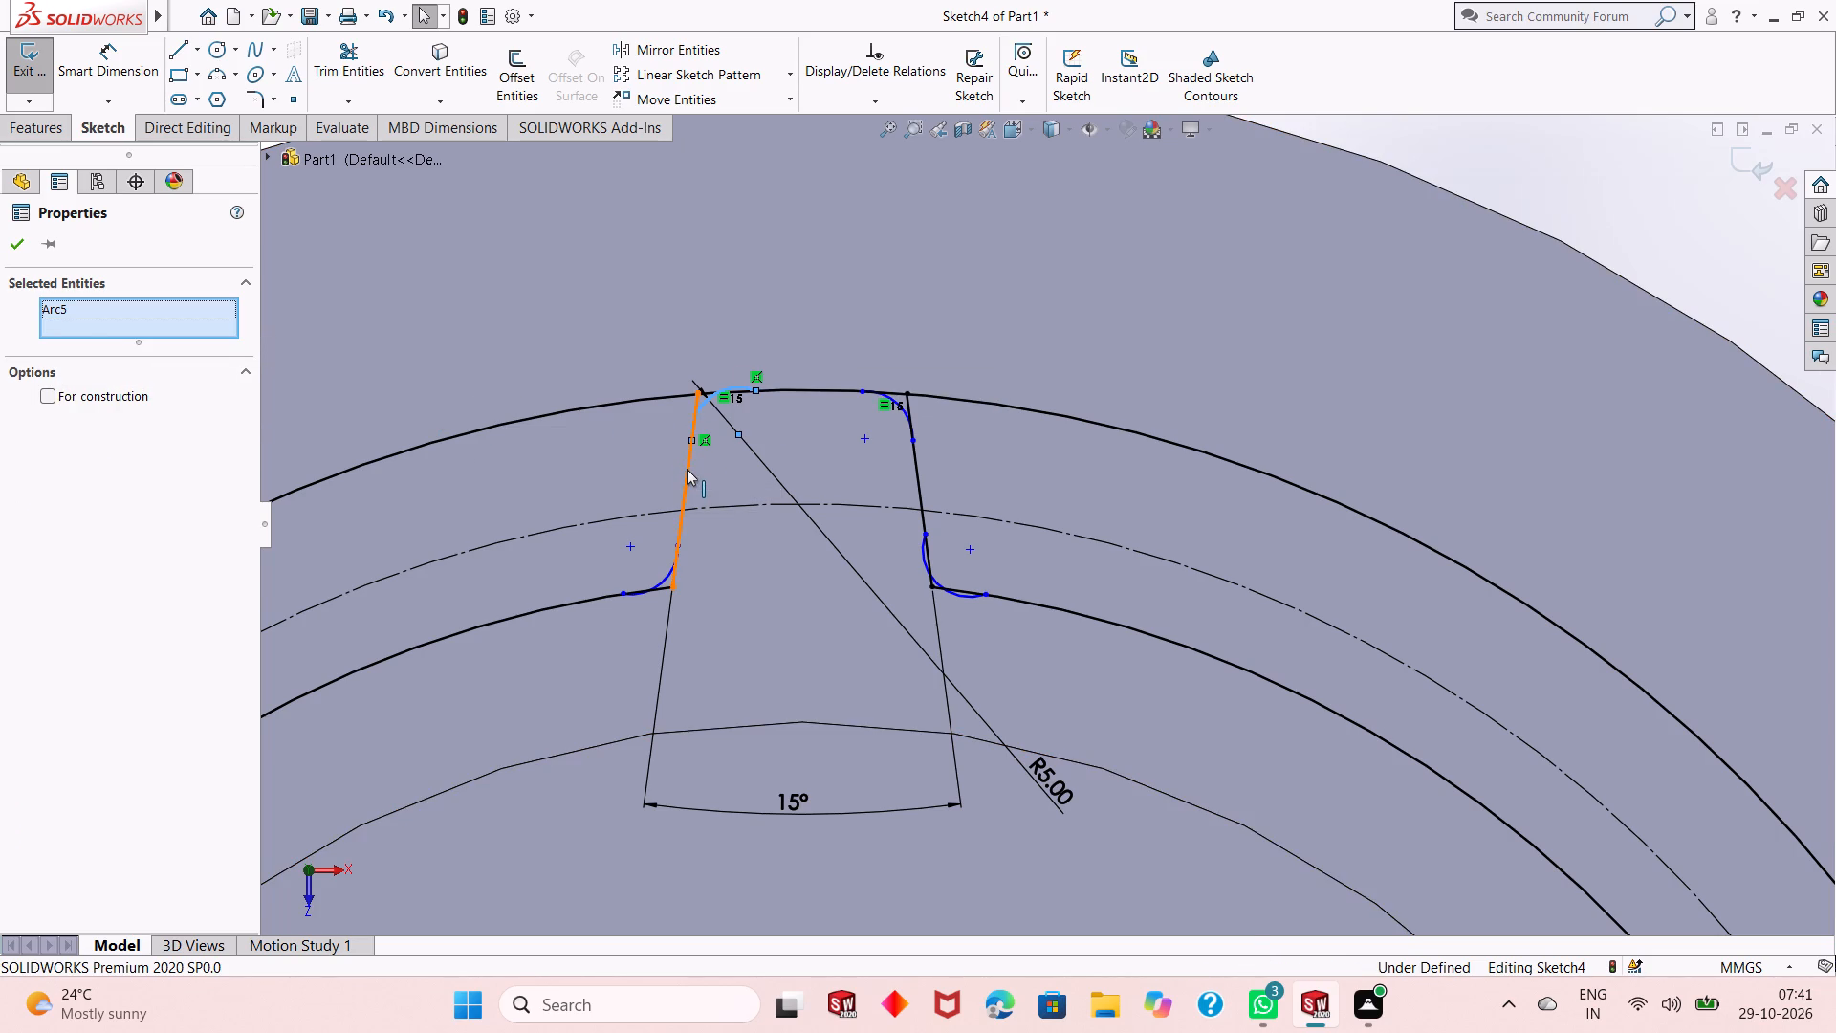
click(743, 380)
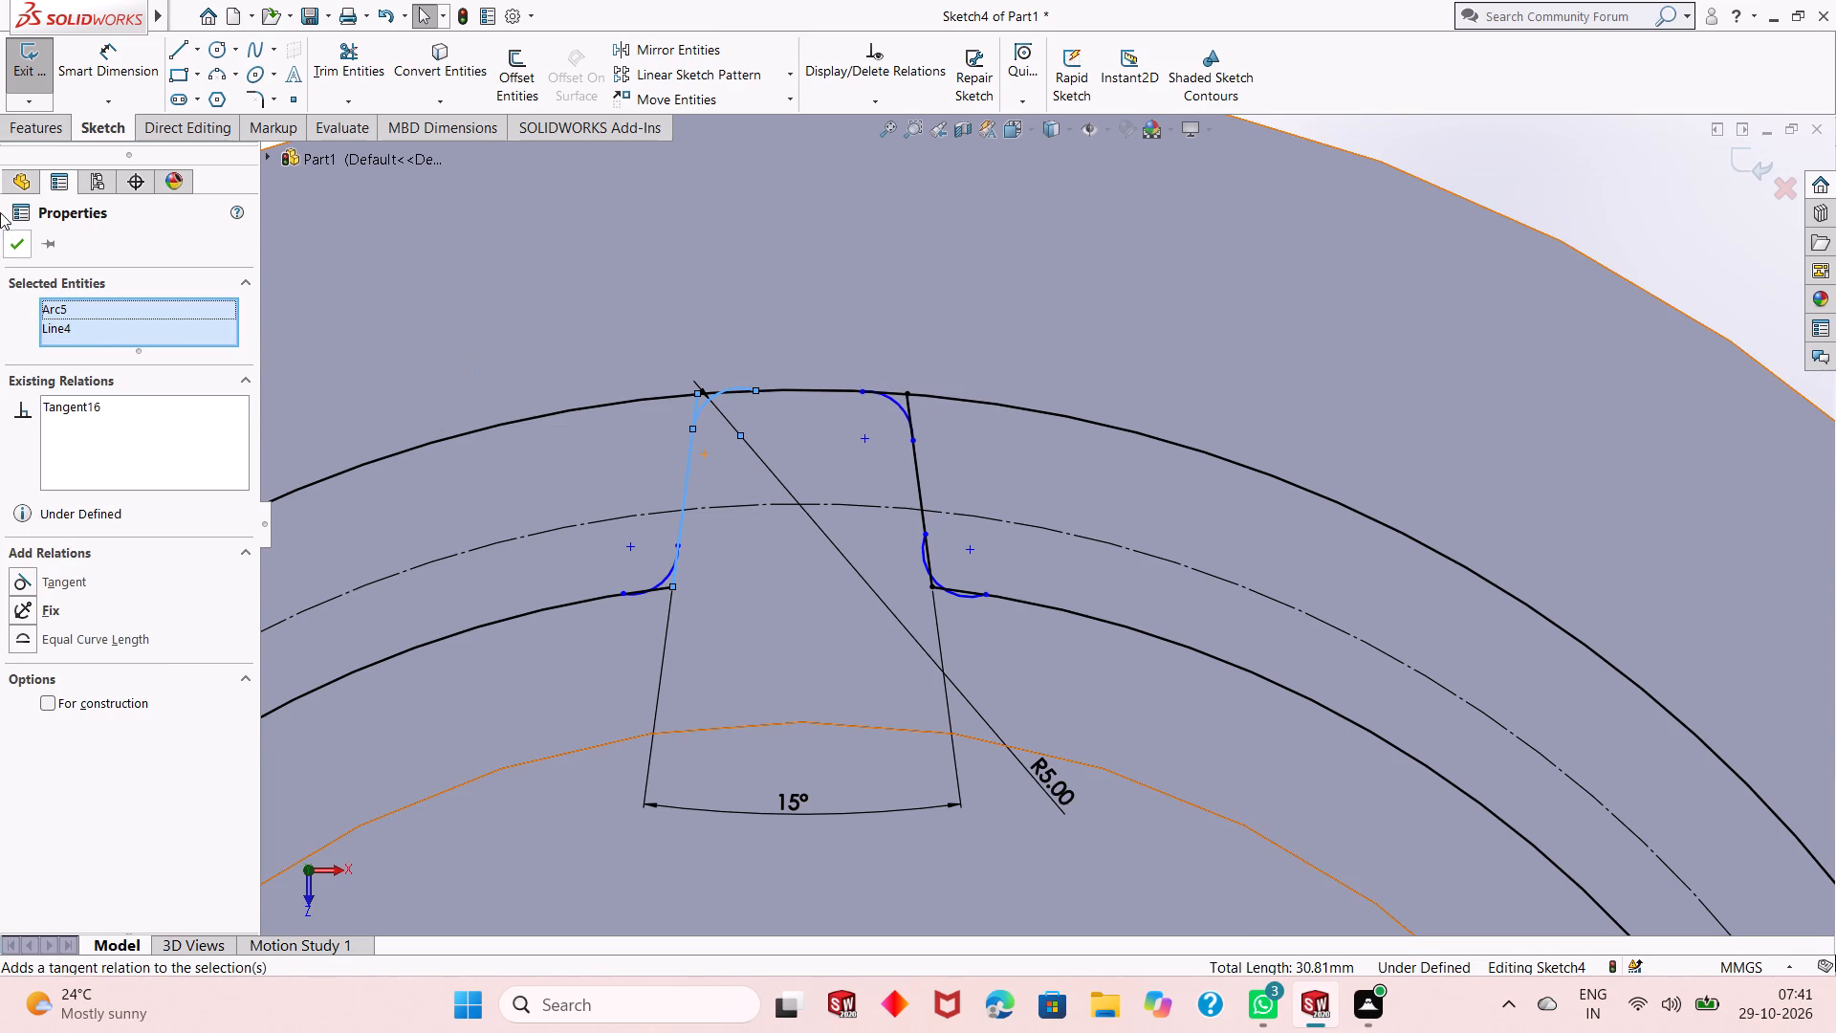
click(9, 239)
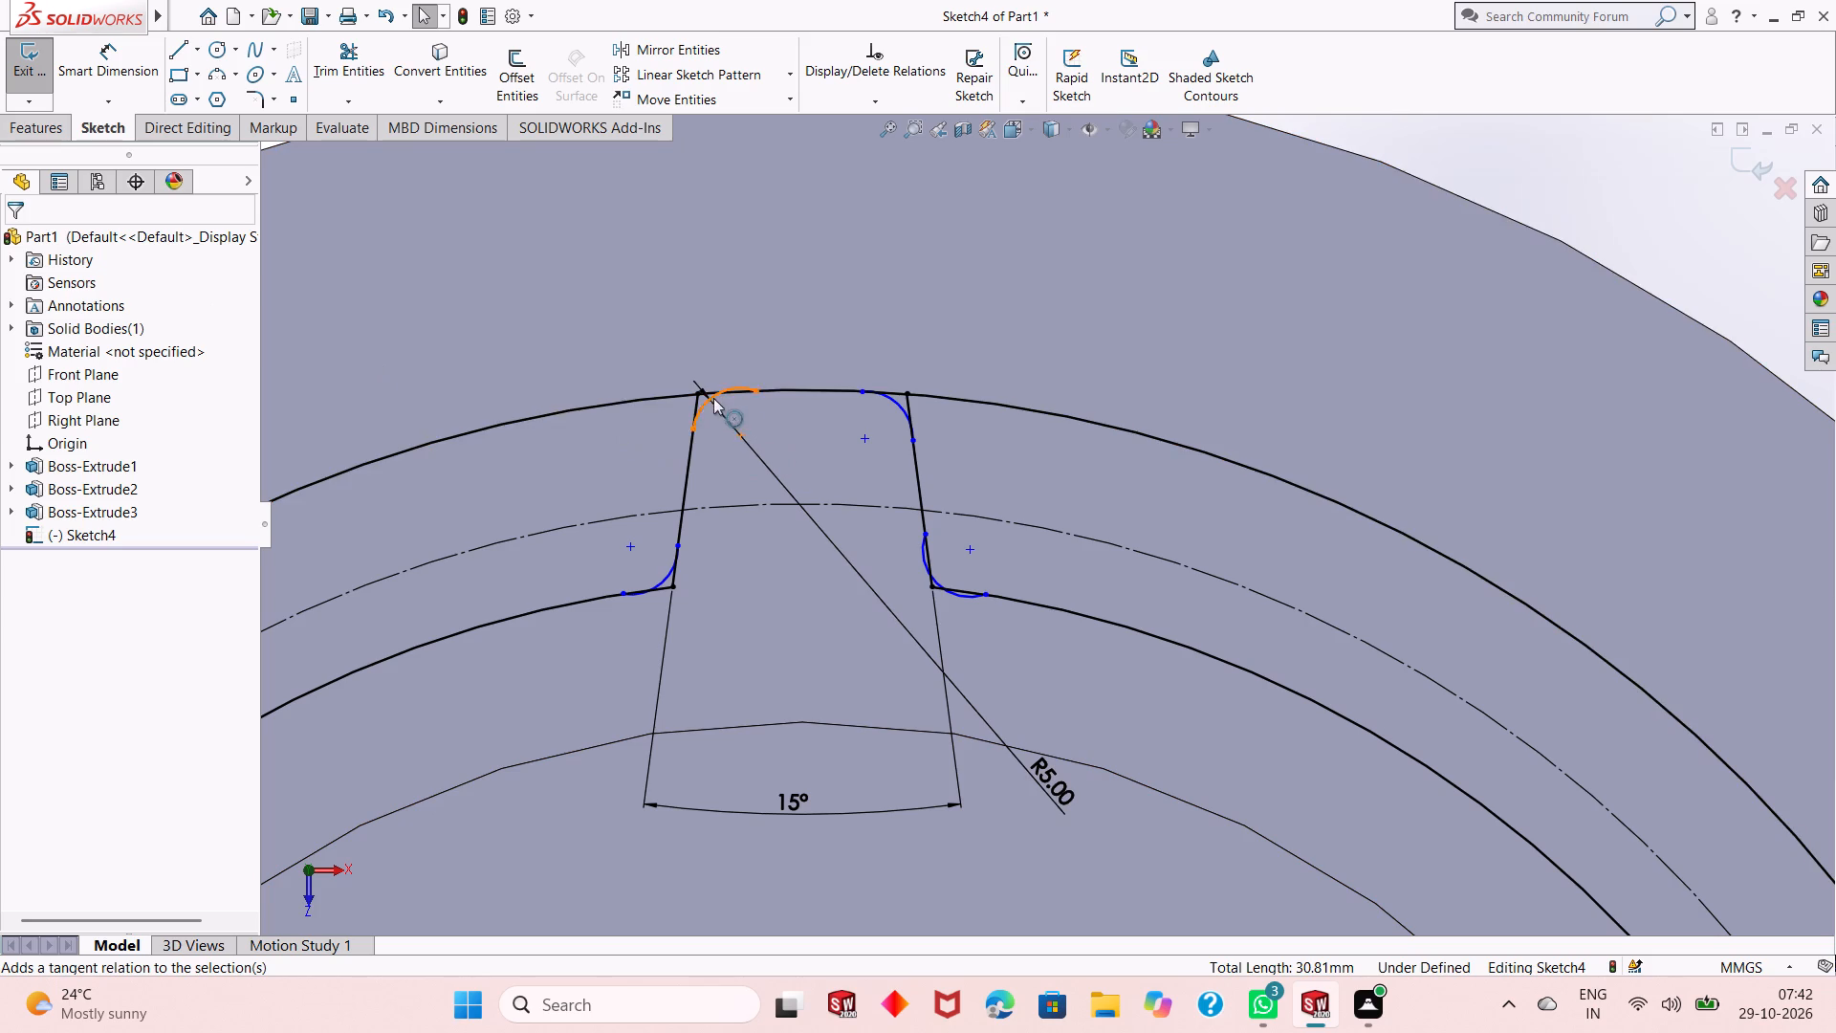
click(705, 407)
ctrl+click(796, 388)
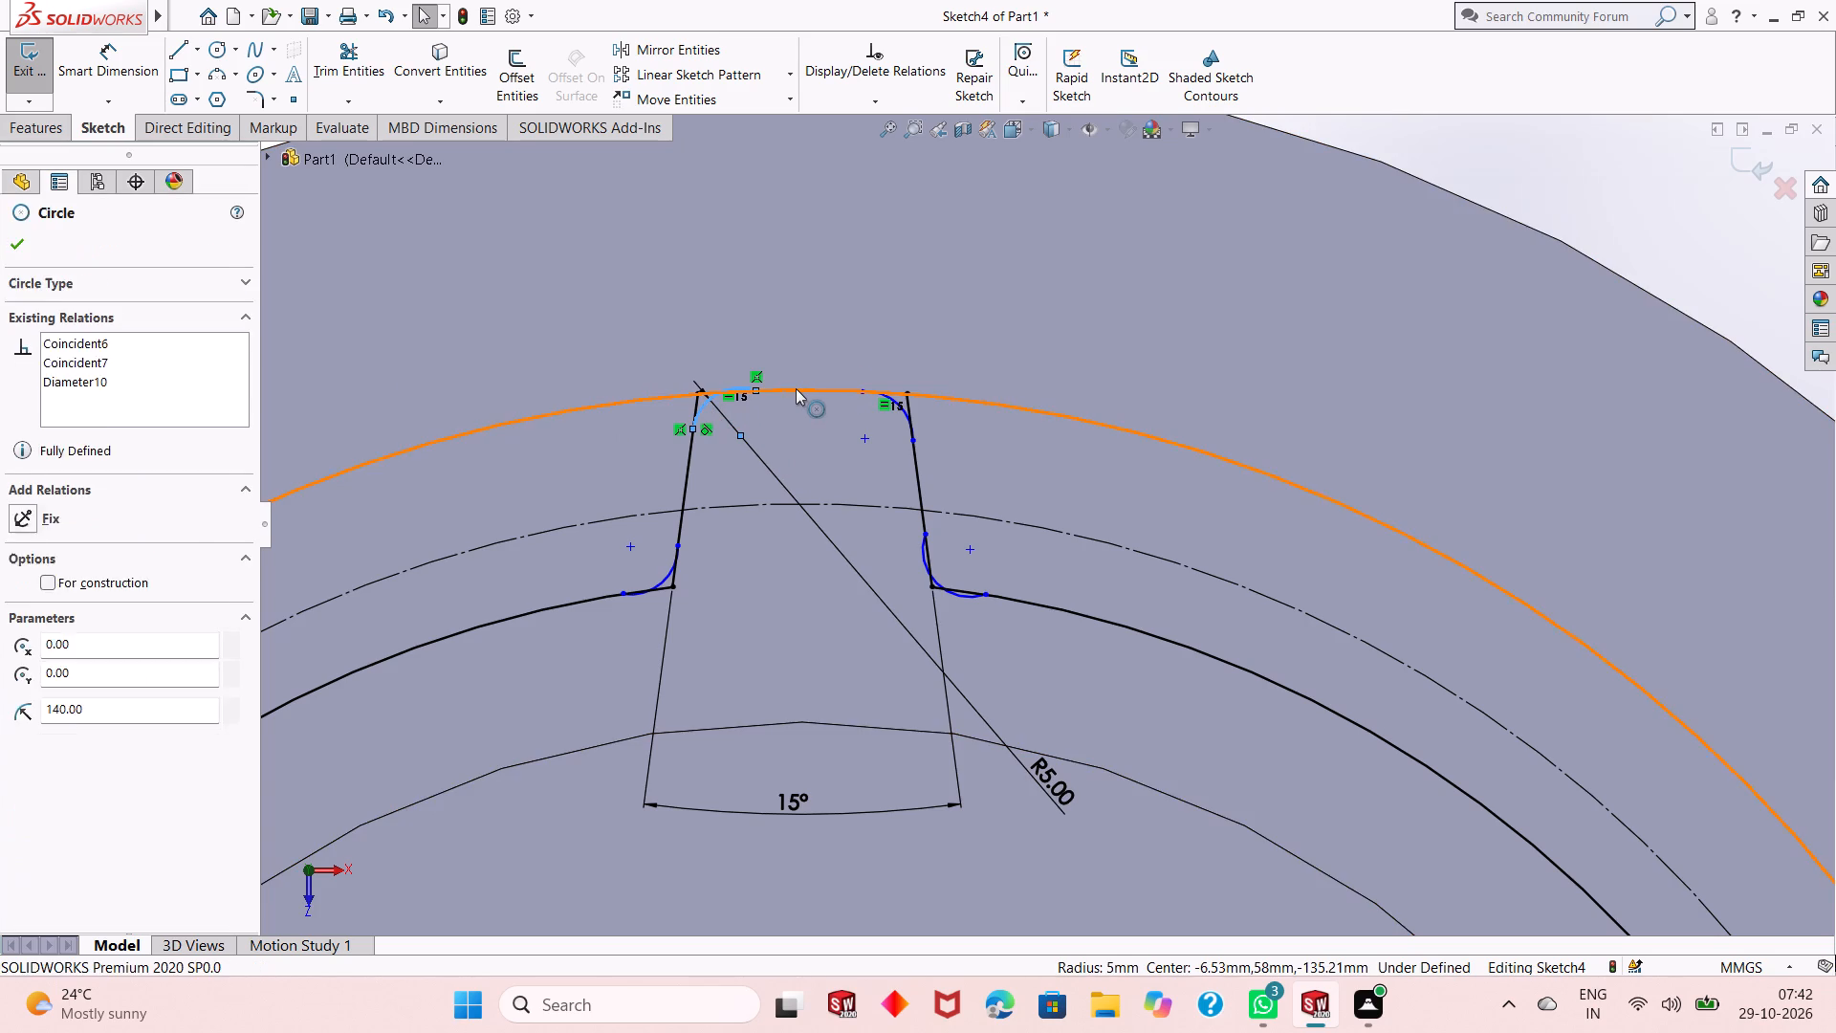
click(885, 311)
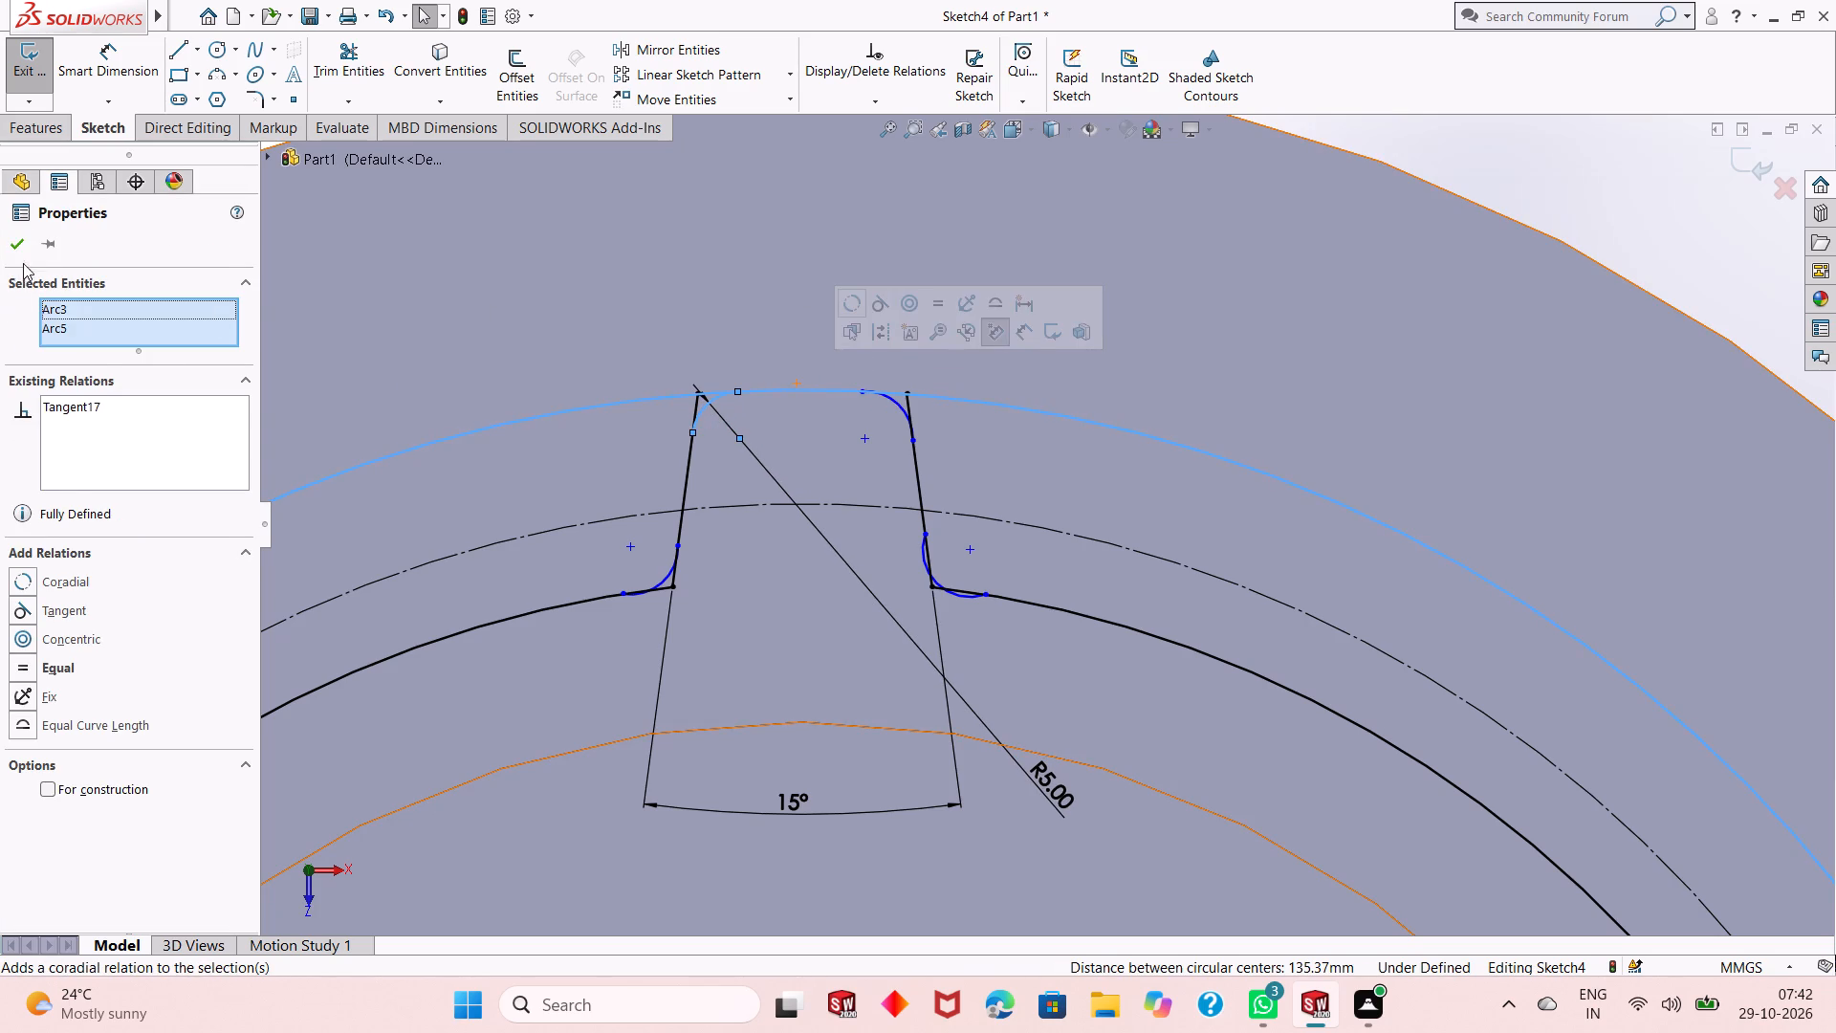
click(18, 245)
Make the right tip arc tangent to the outer circle and to the right flank line.
click(902, 404)
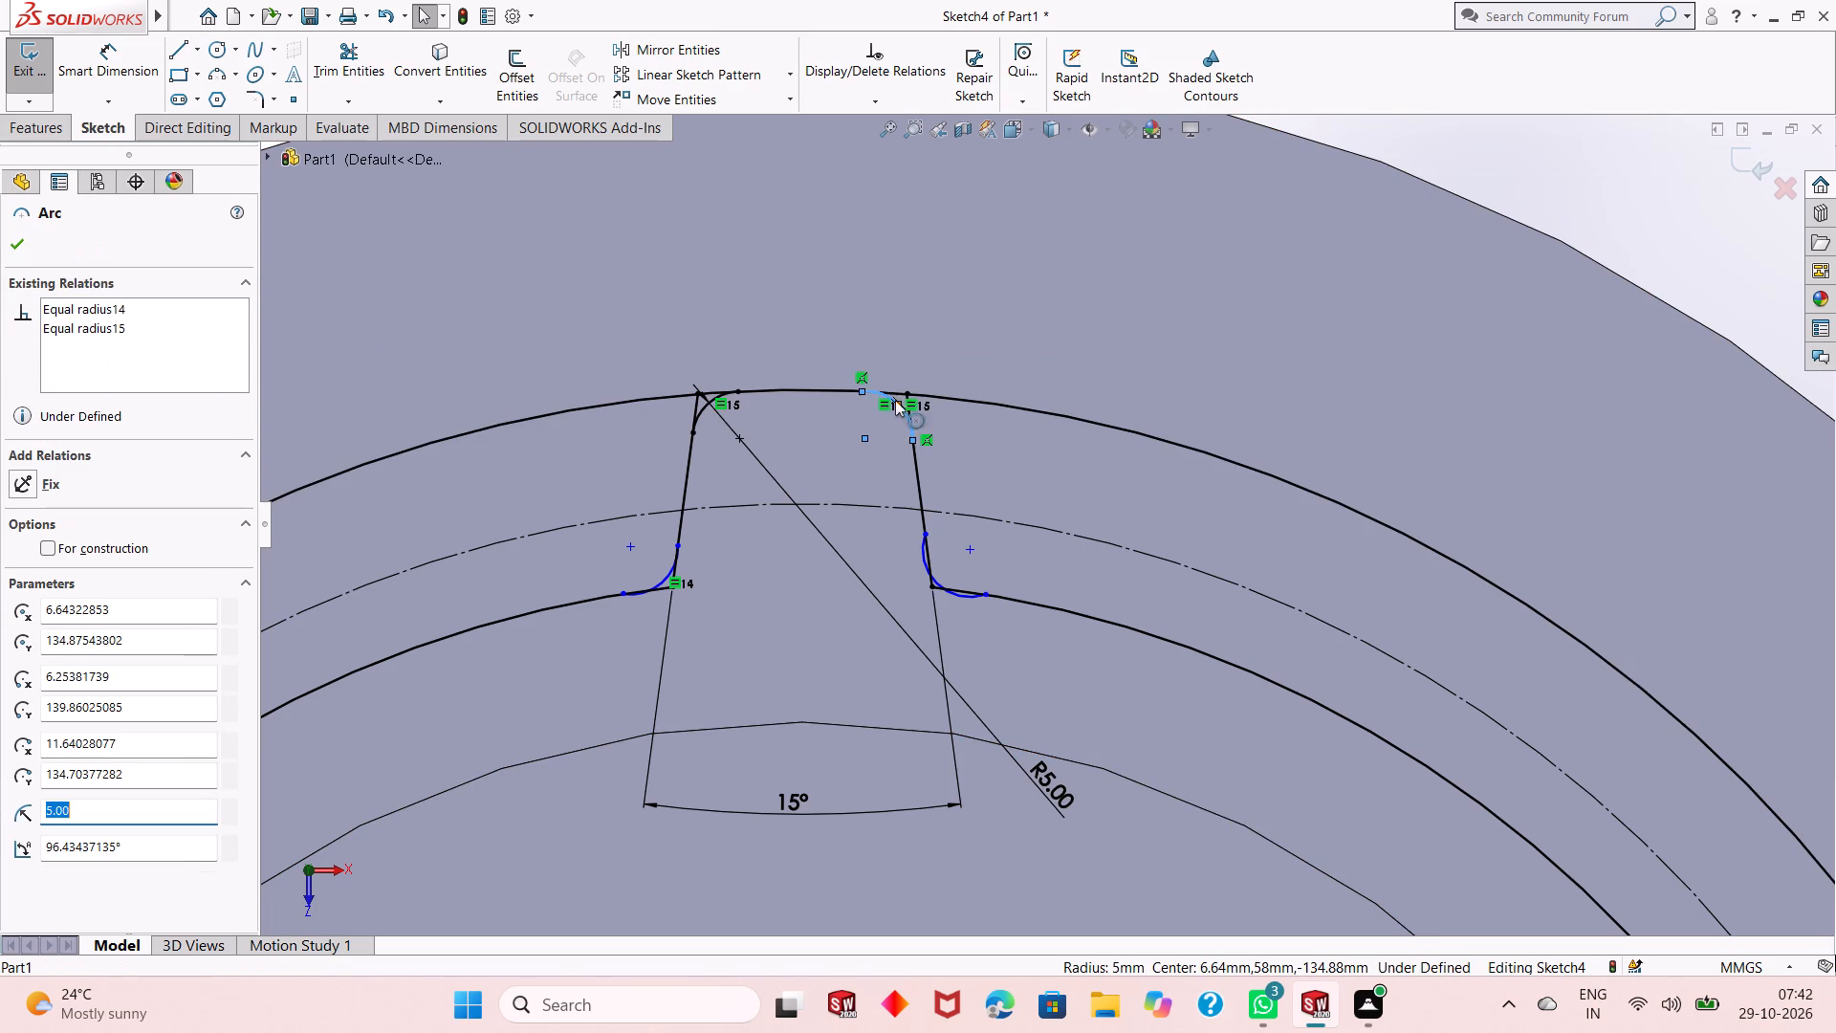
ctrl+click(835, 388)
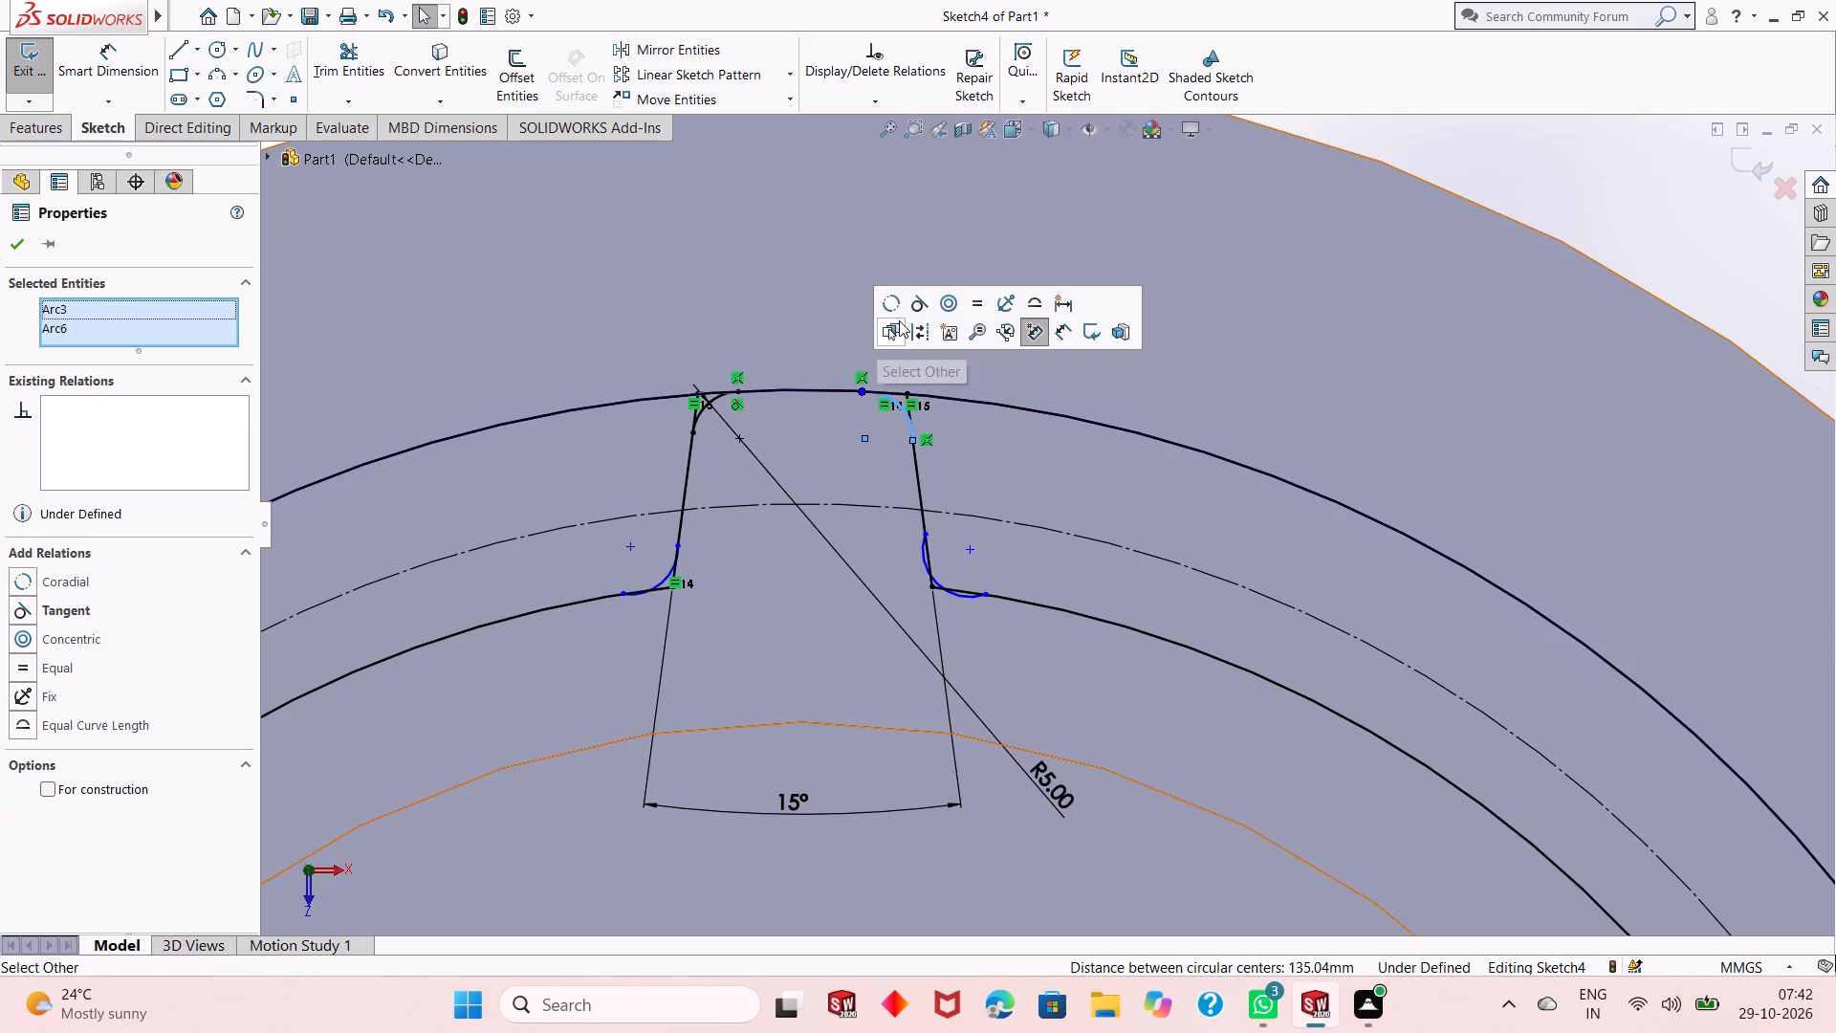
click(924, 306)
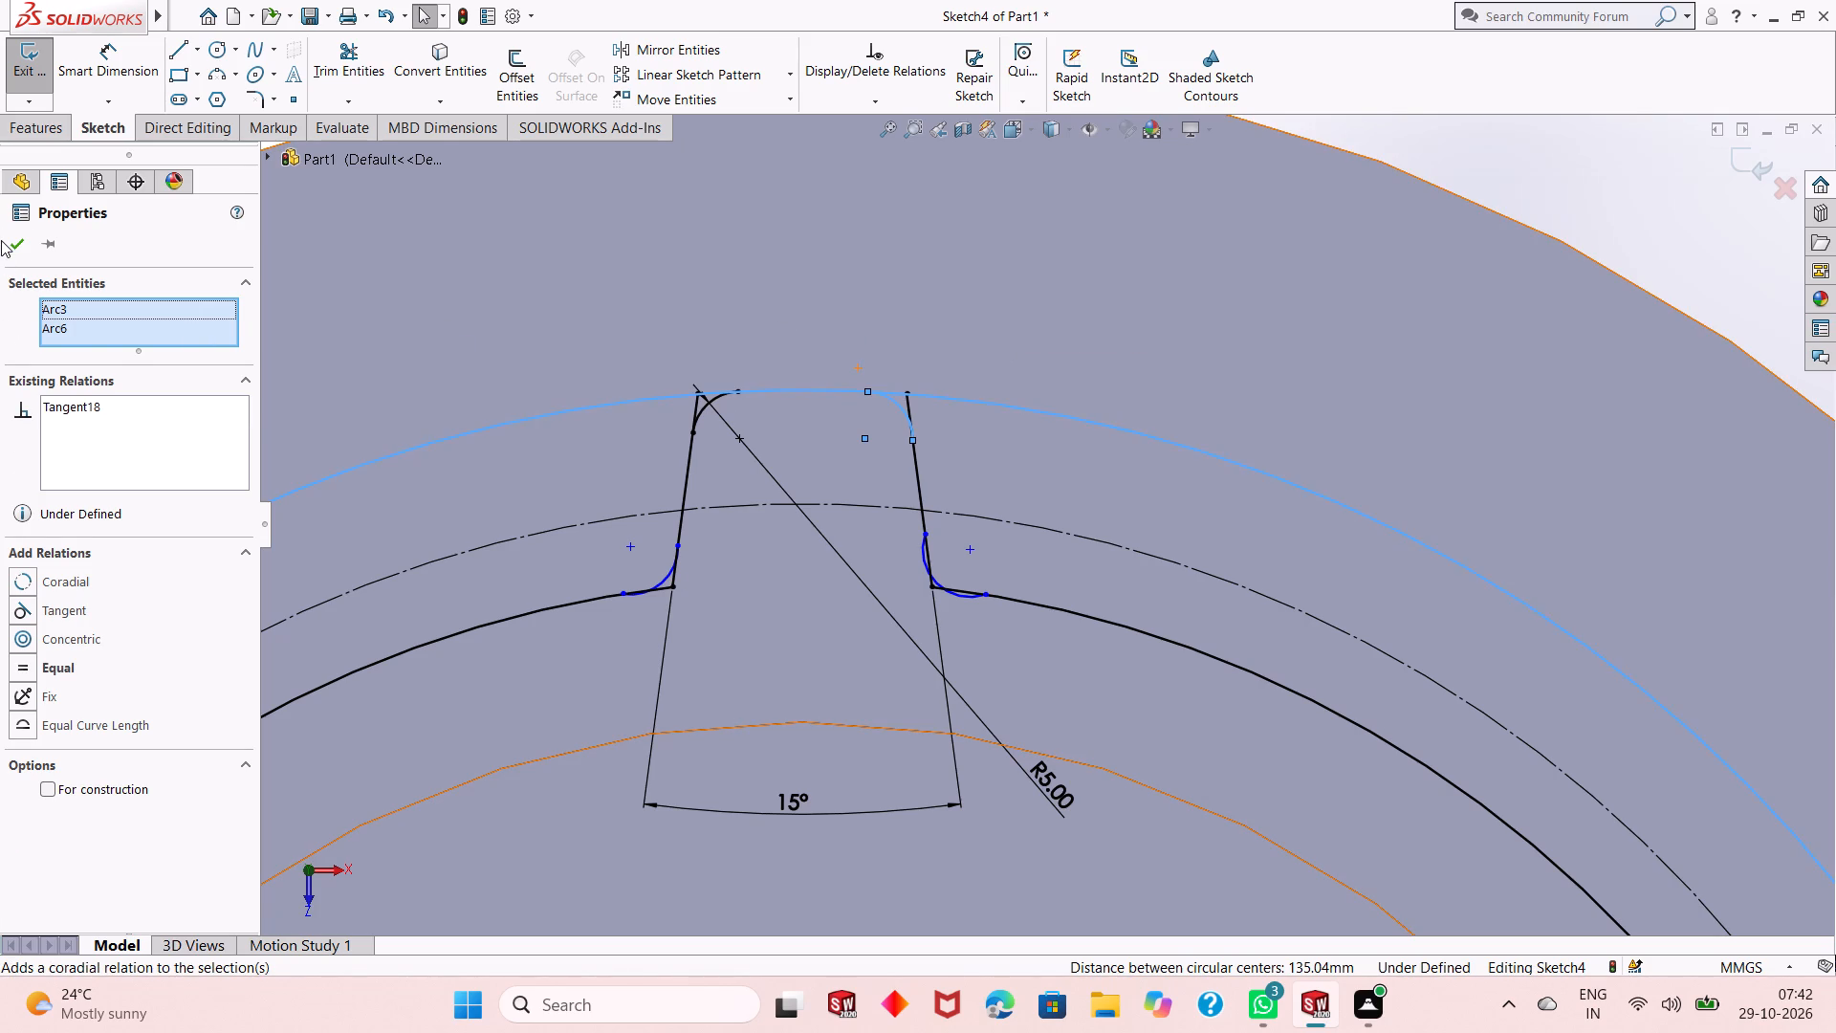
click(10, 243)
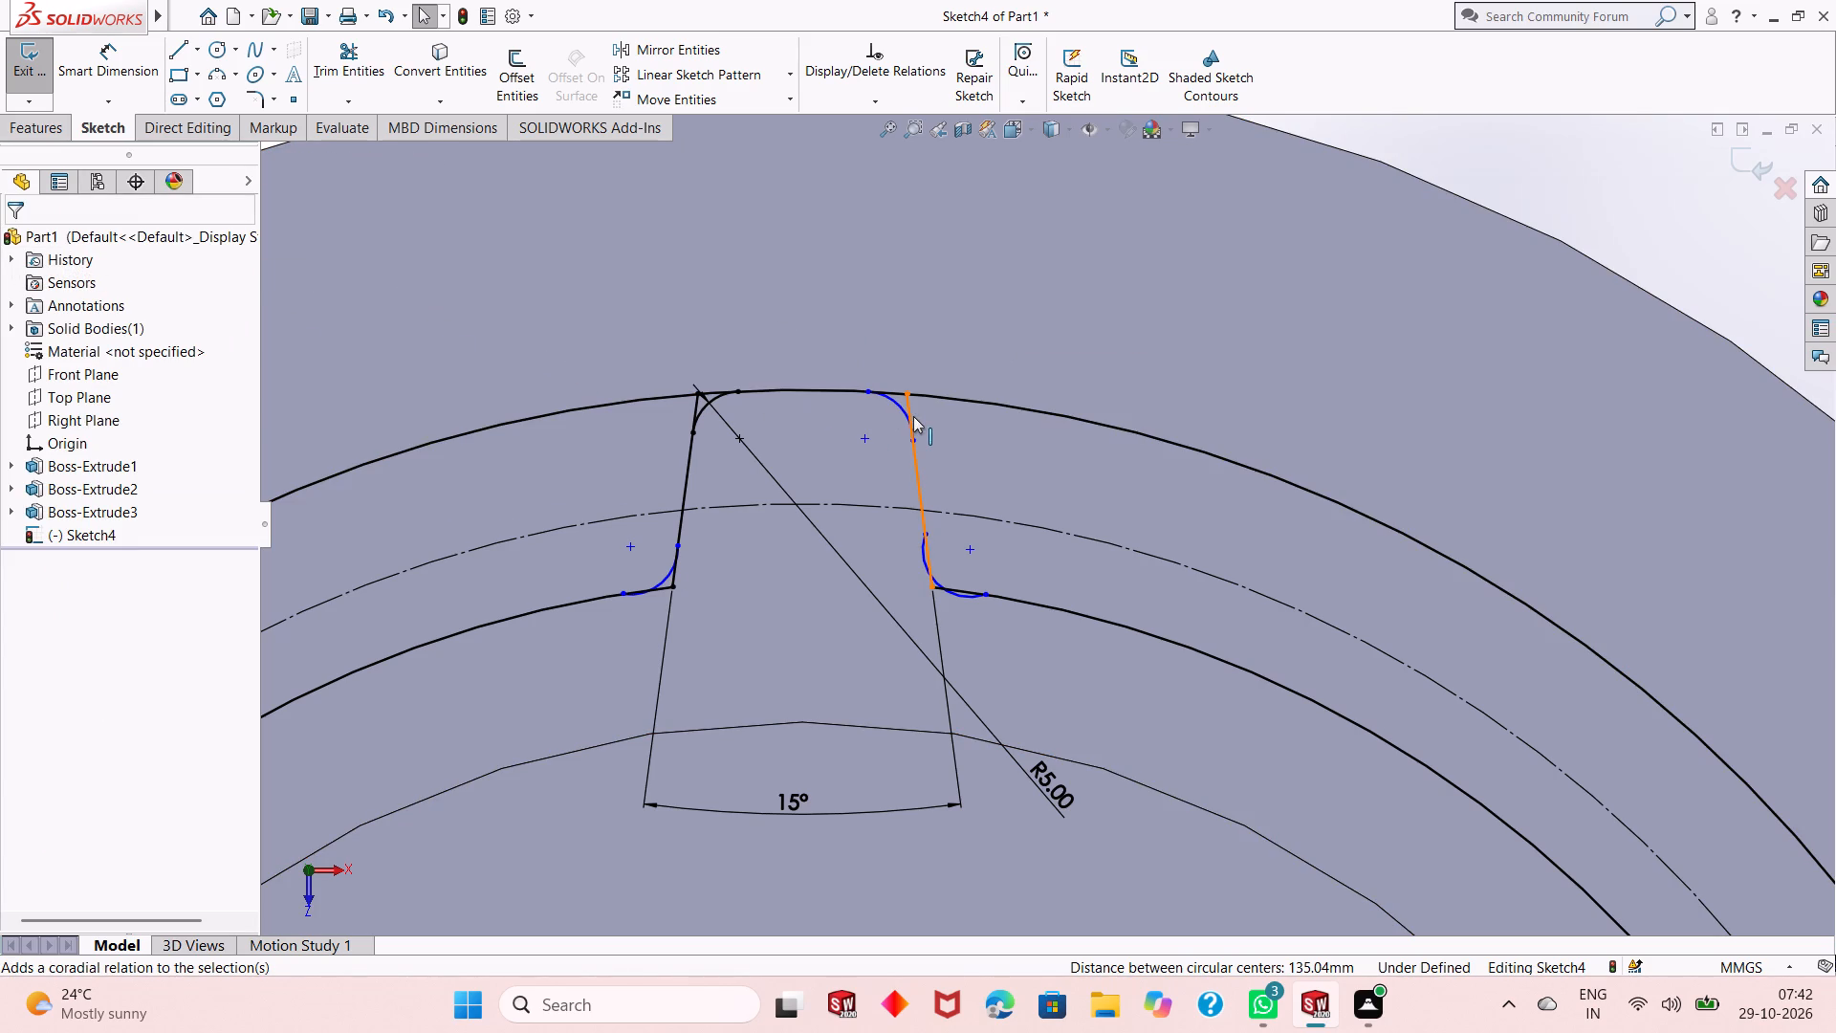
click(898, 402)
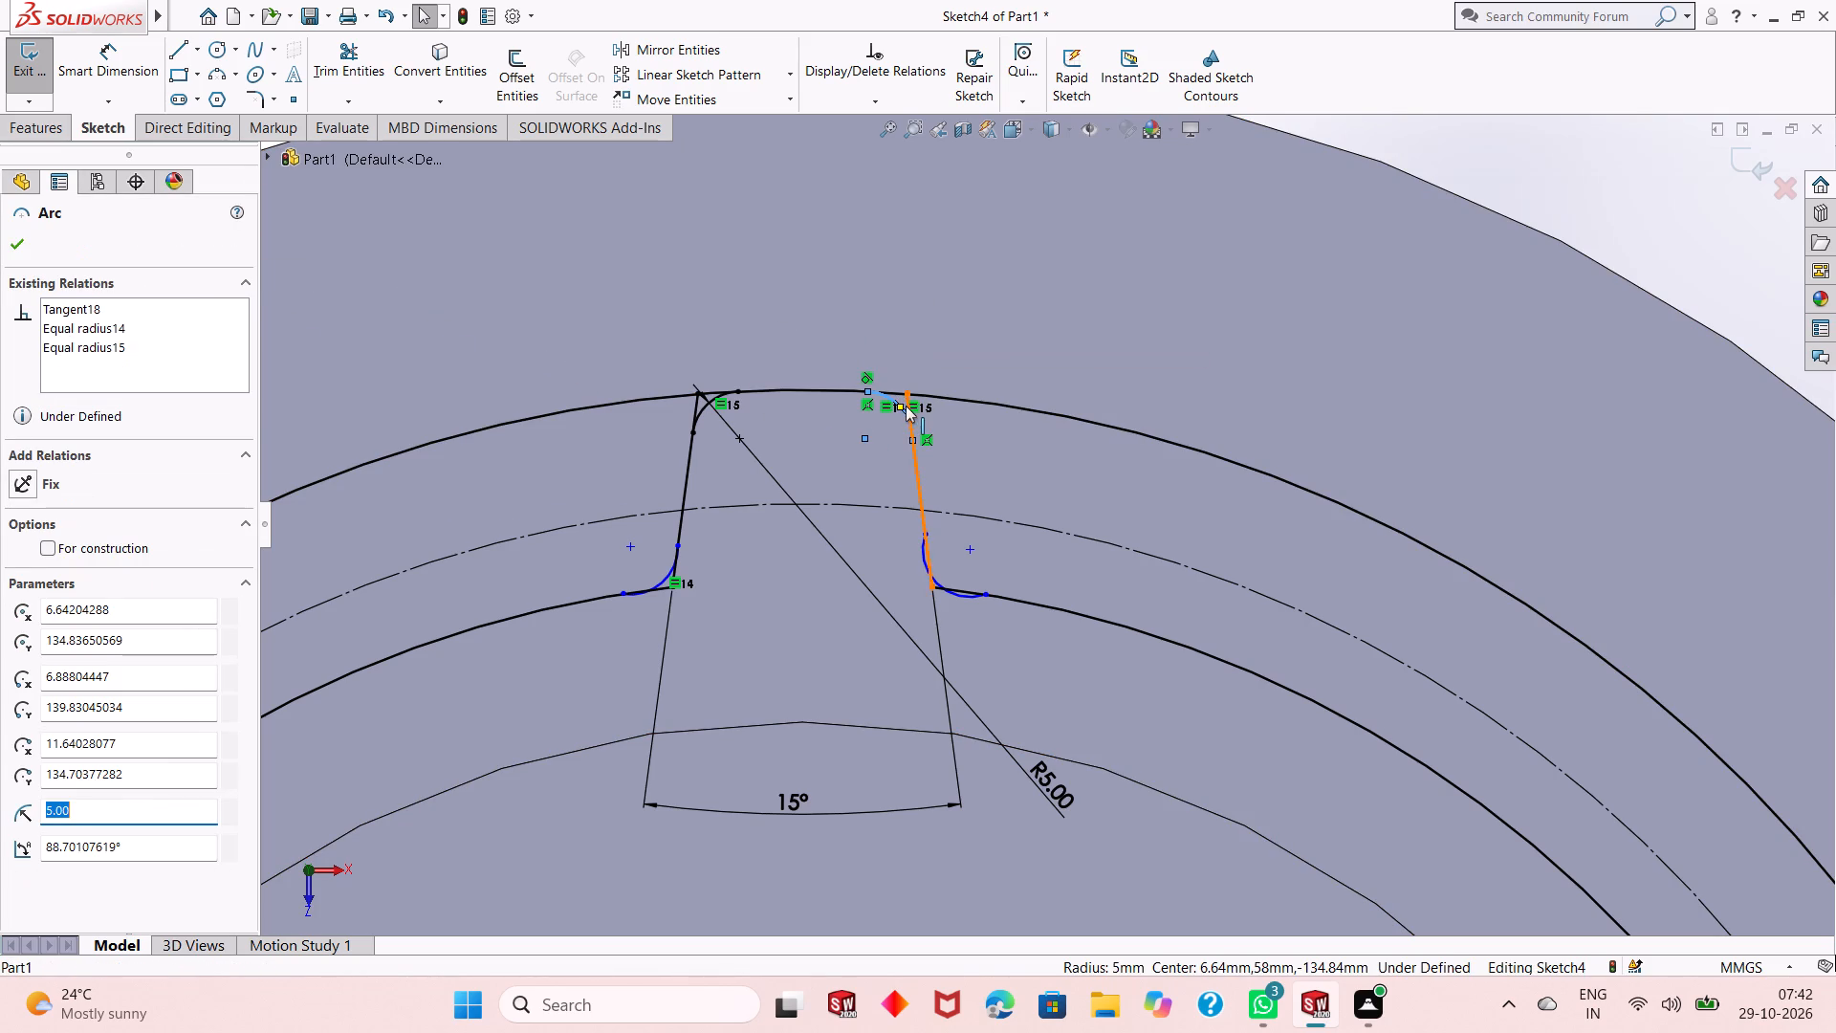
ctrl+click(916, 473)
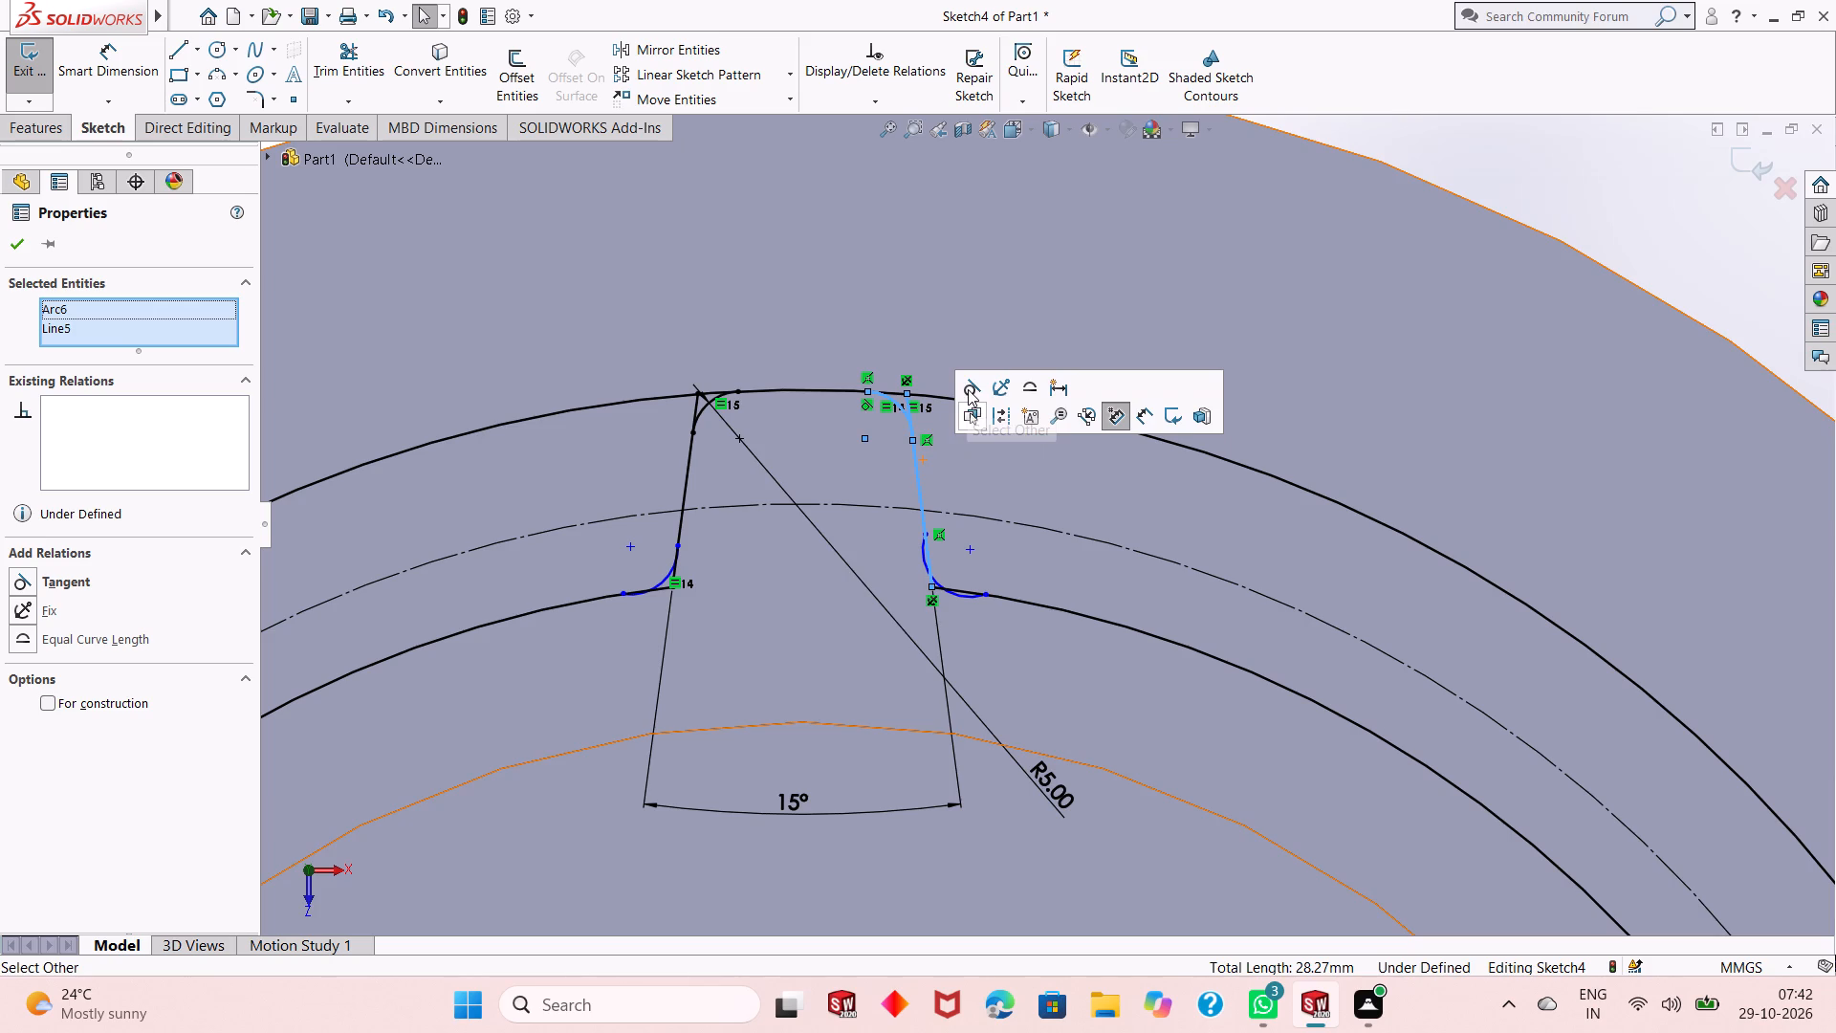
click(968, 386)
click(8, 250)
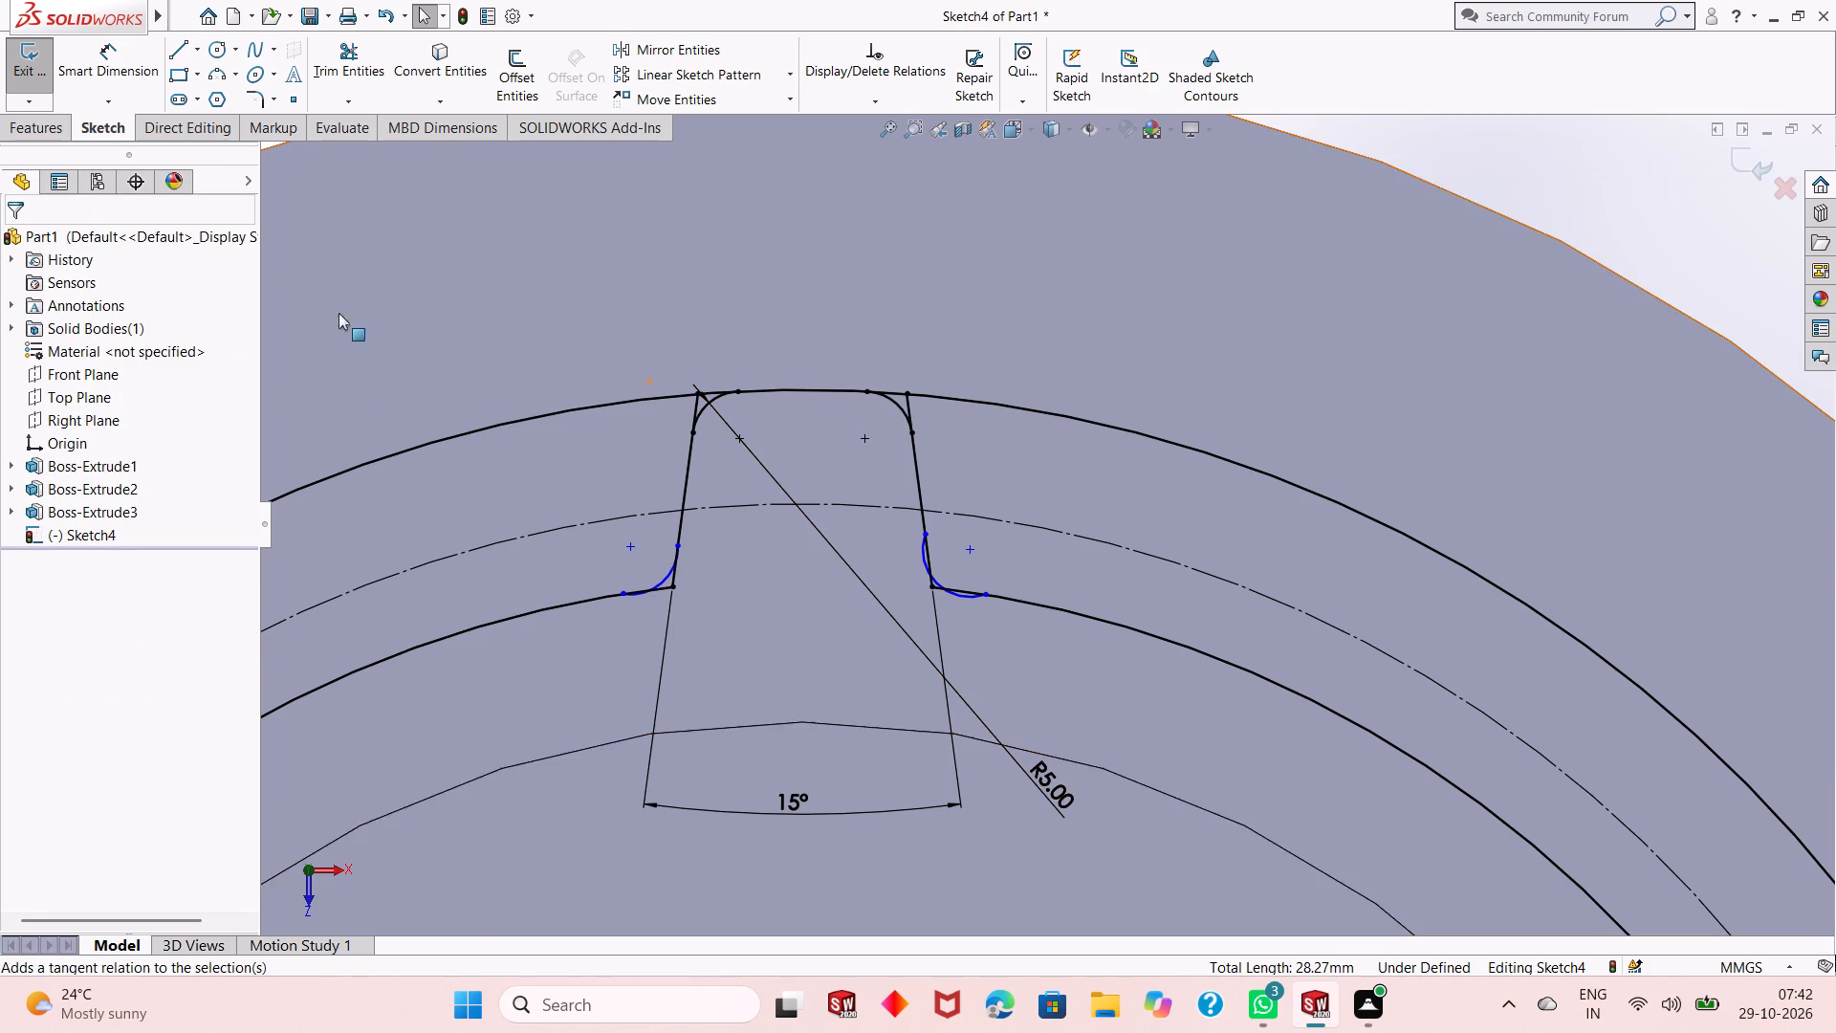
Make the left root arc tangent to the left flank line and to the inner circle.
click(661, 577)
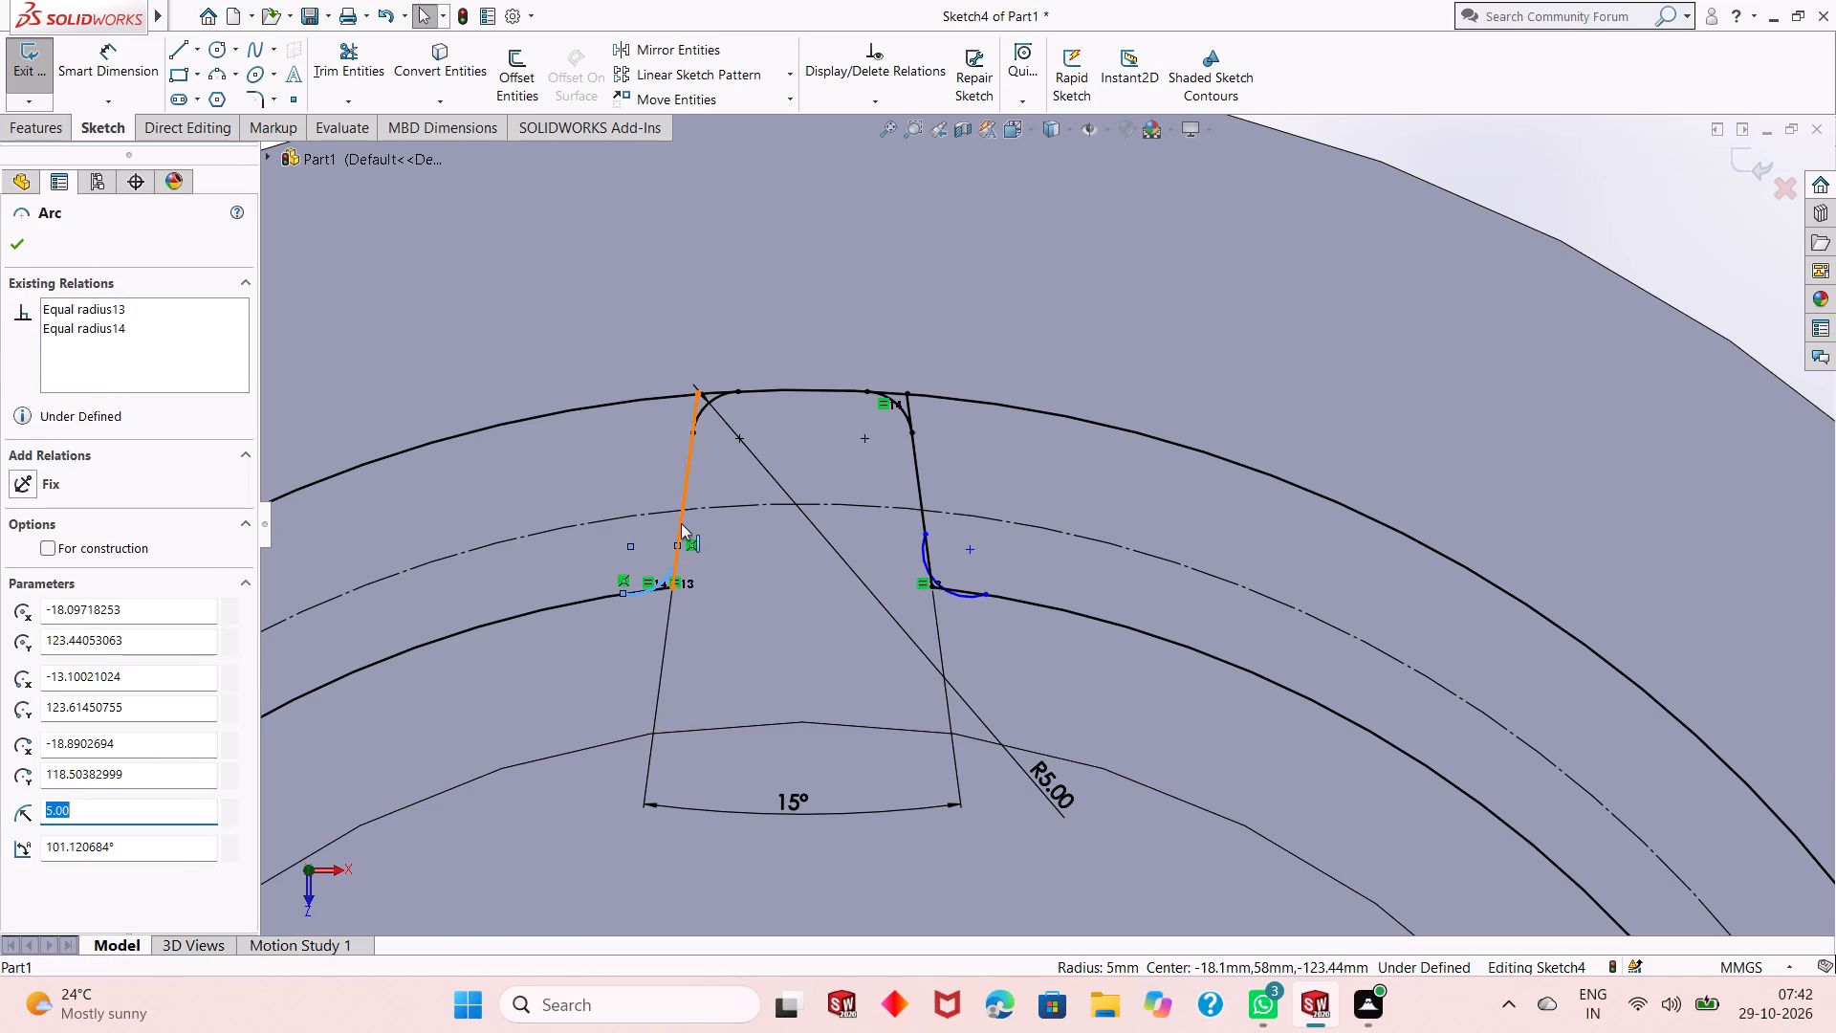
ctrl+click(684, 521)
click(744, 440)
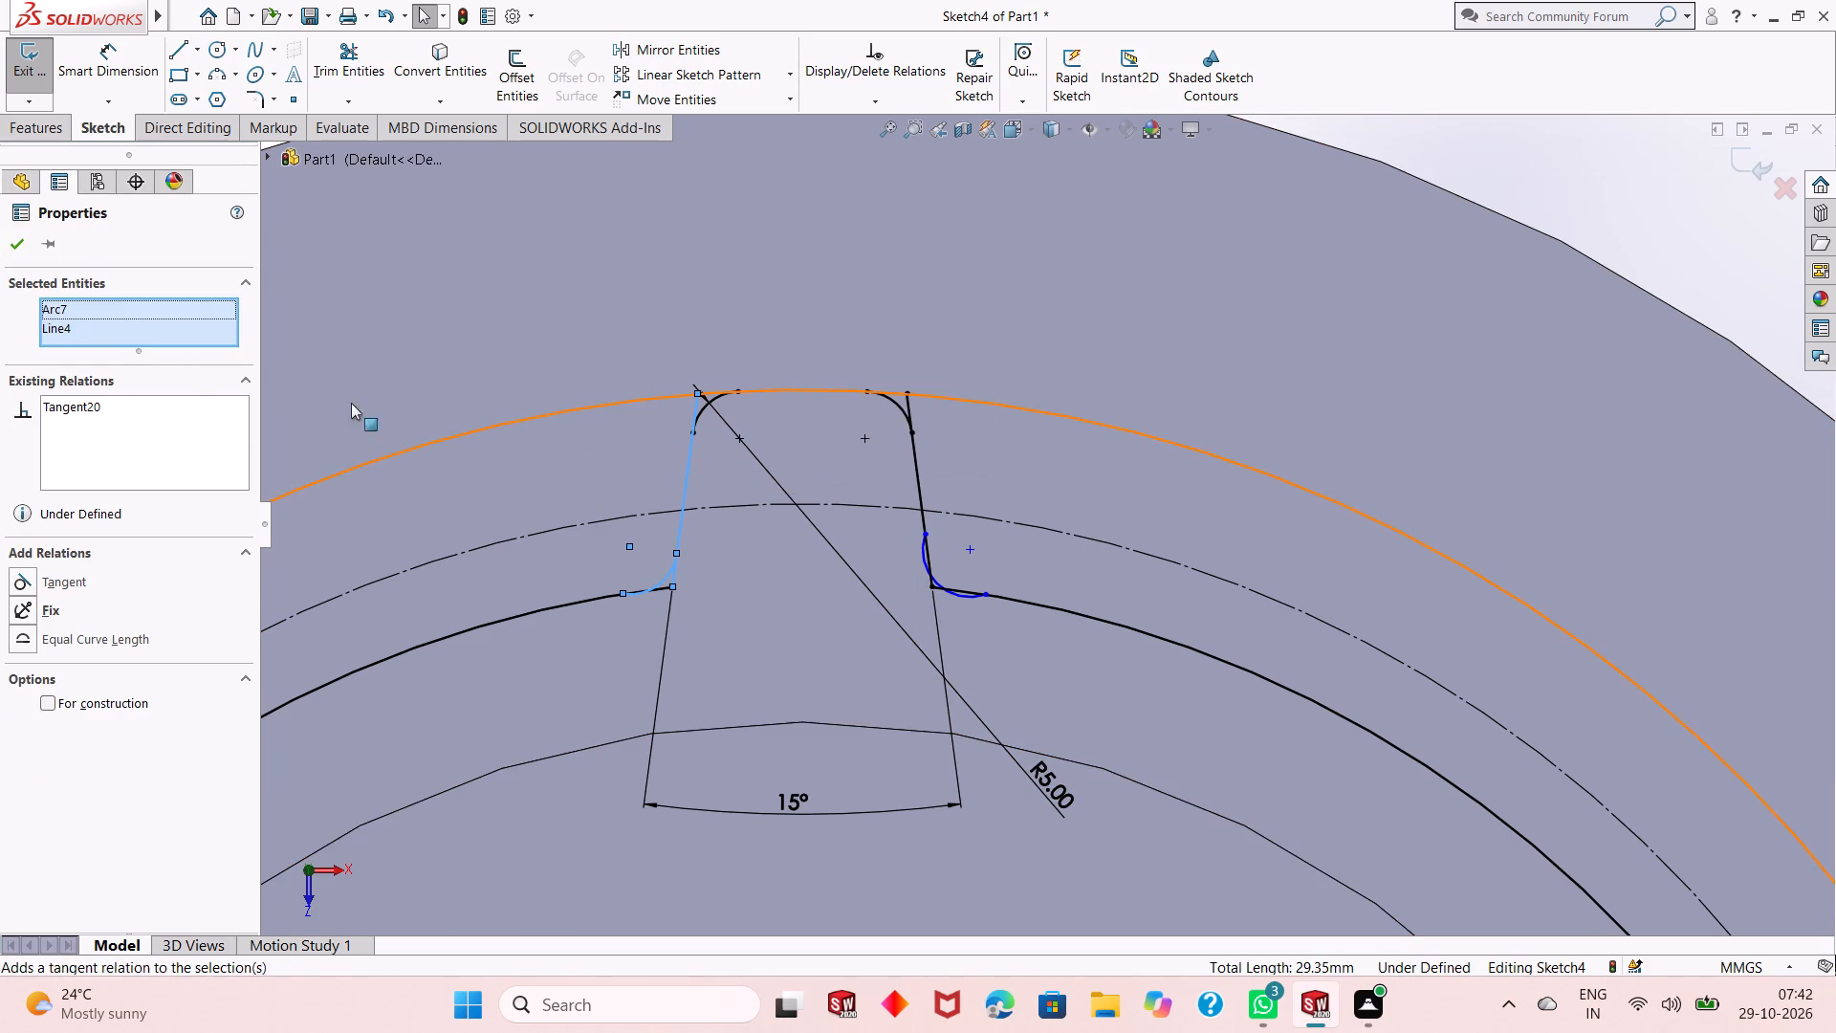
click(15, 254)
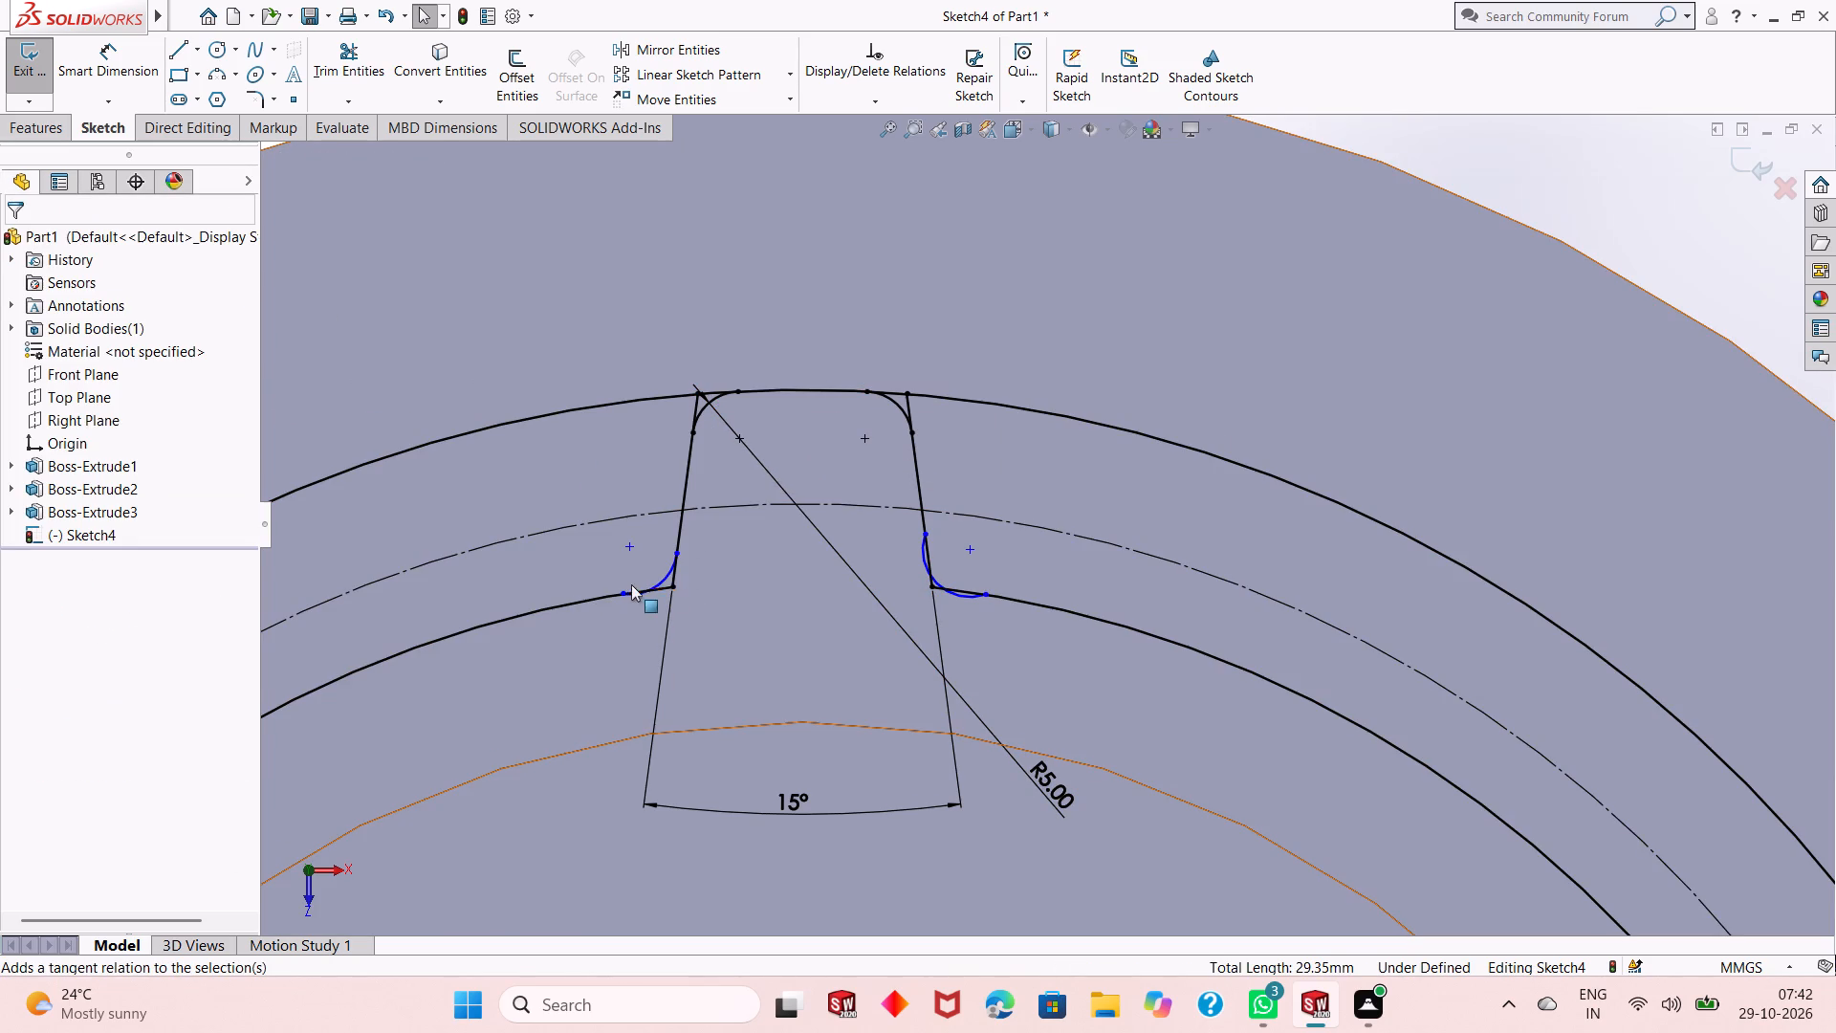
click(661, 581)
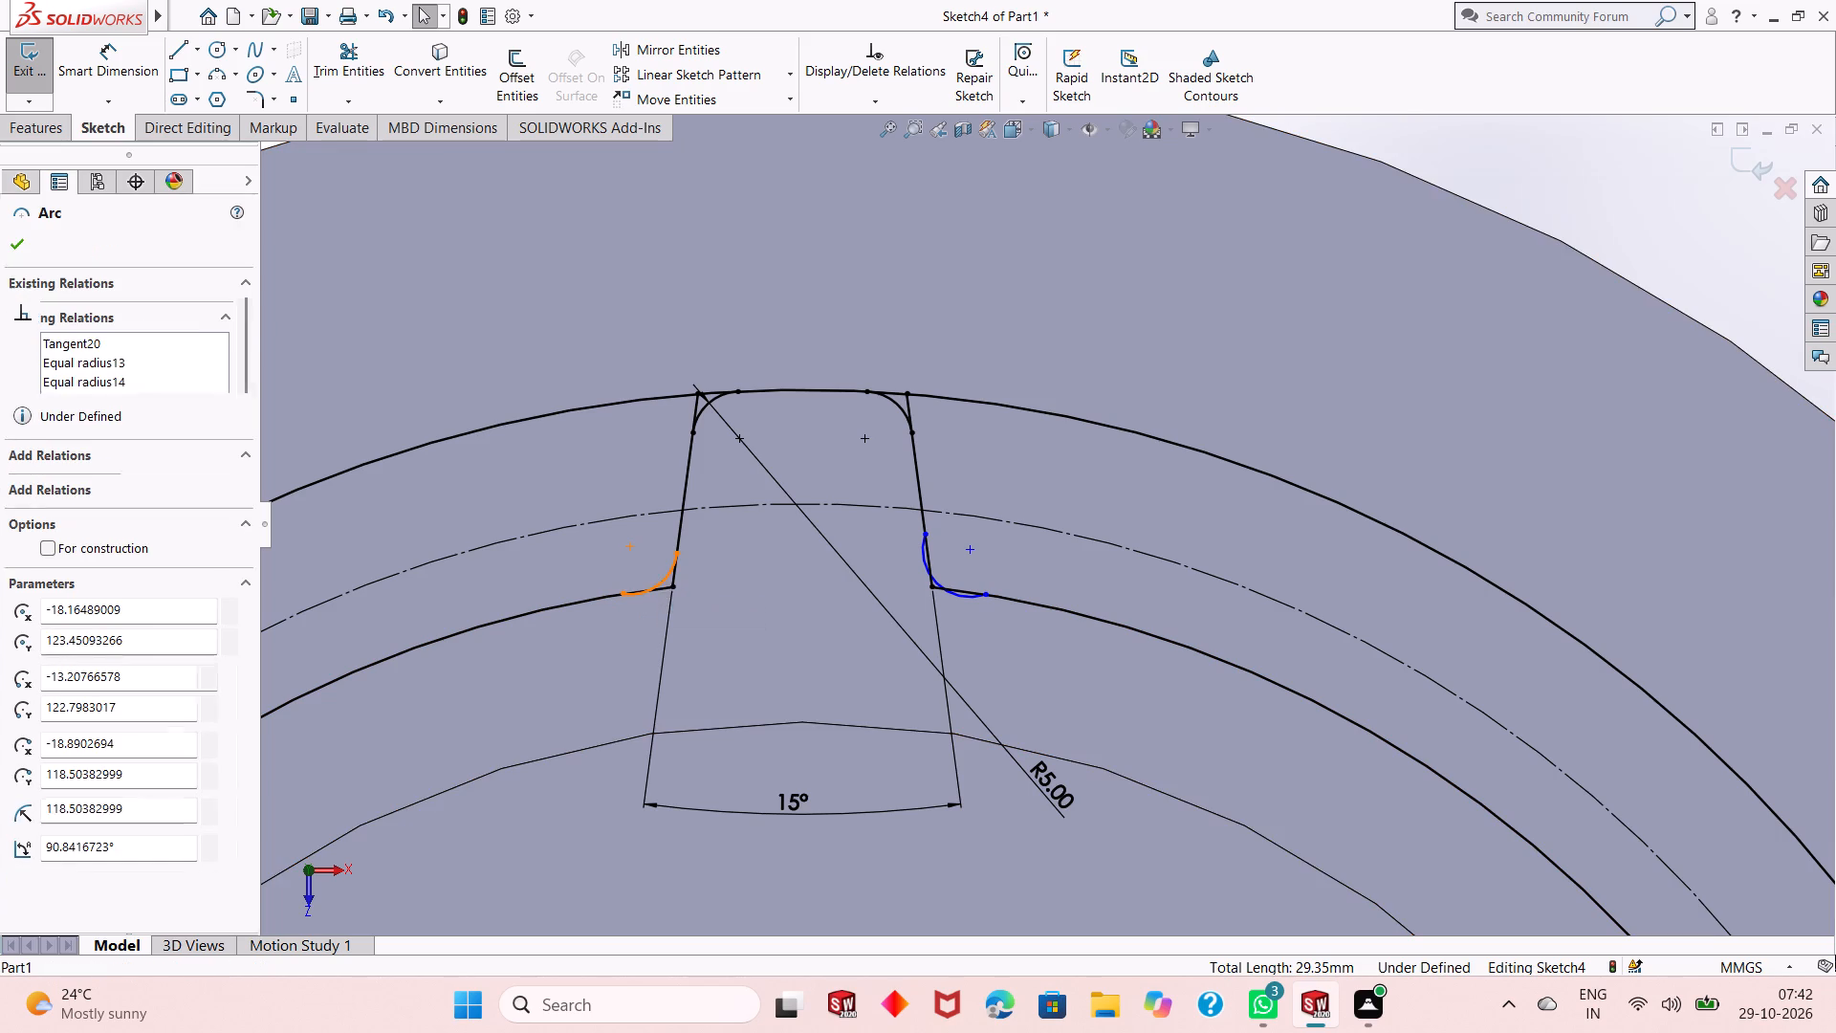
ctrl+click(608, 594)
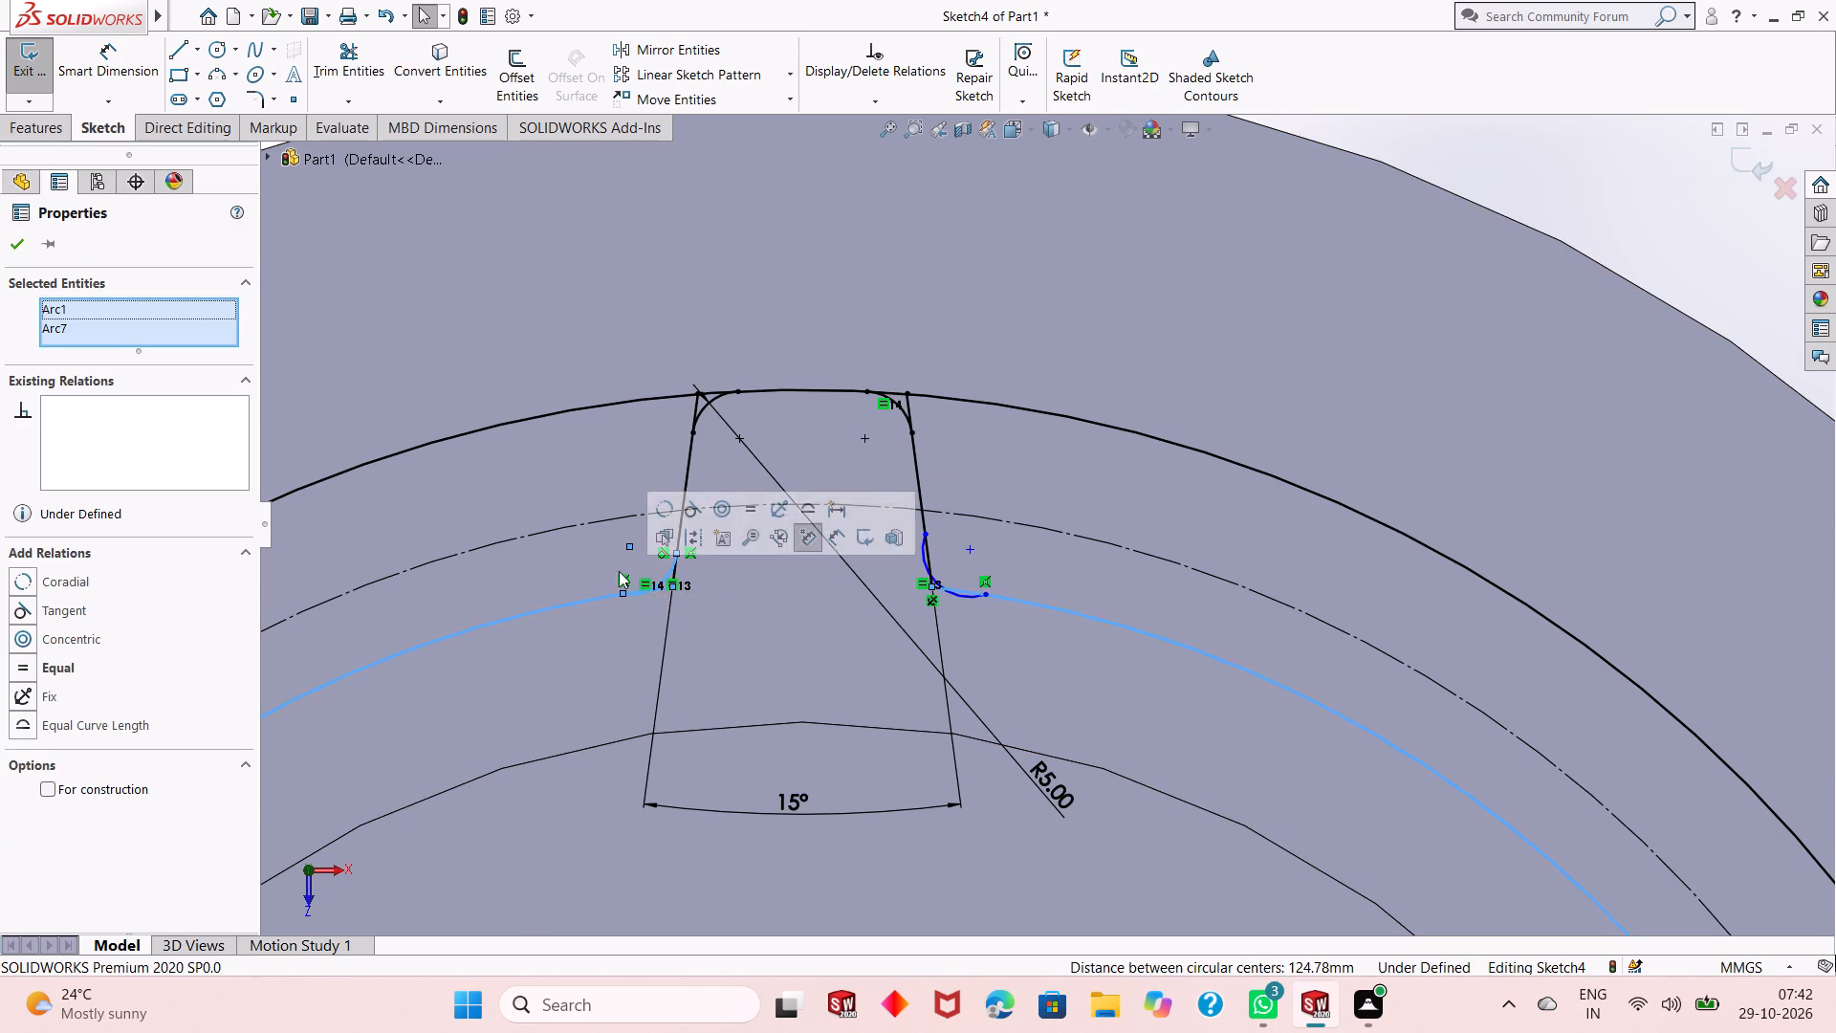
click(698, 510)
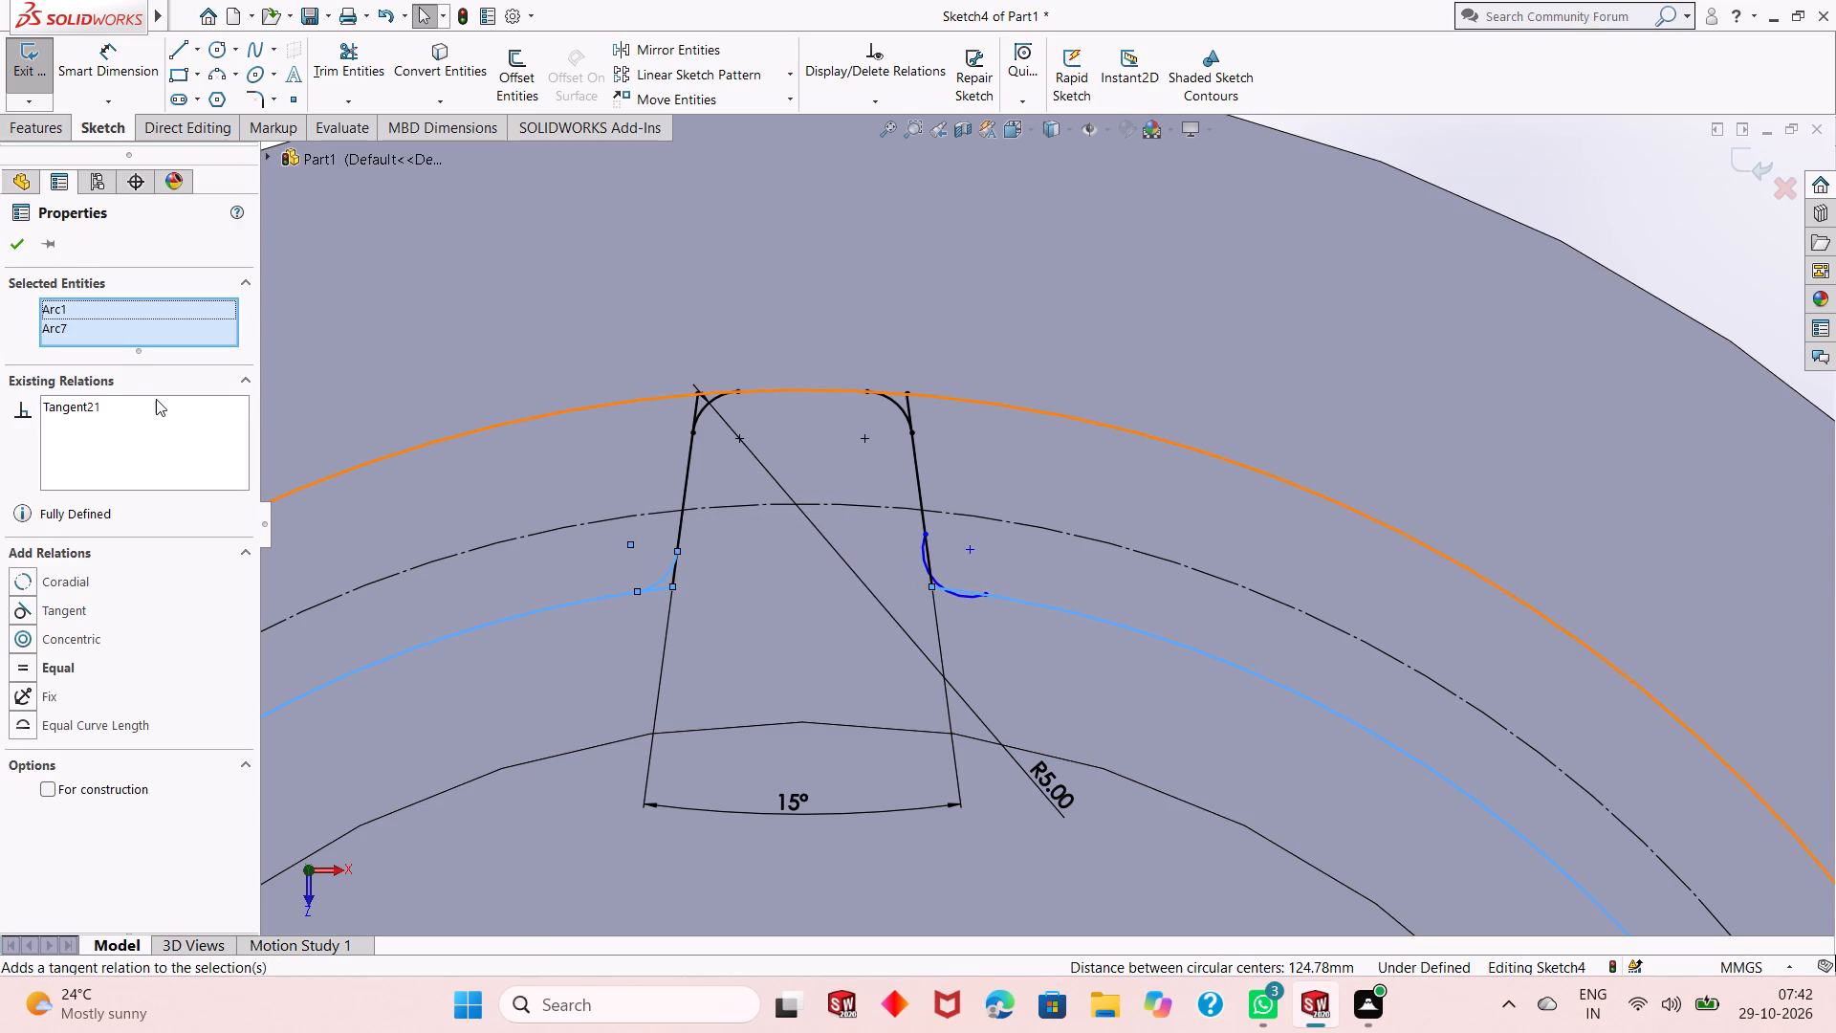
click(11, 244)
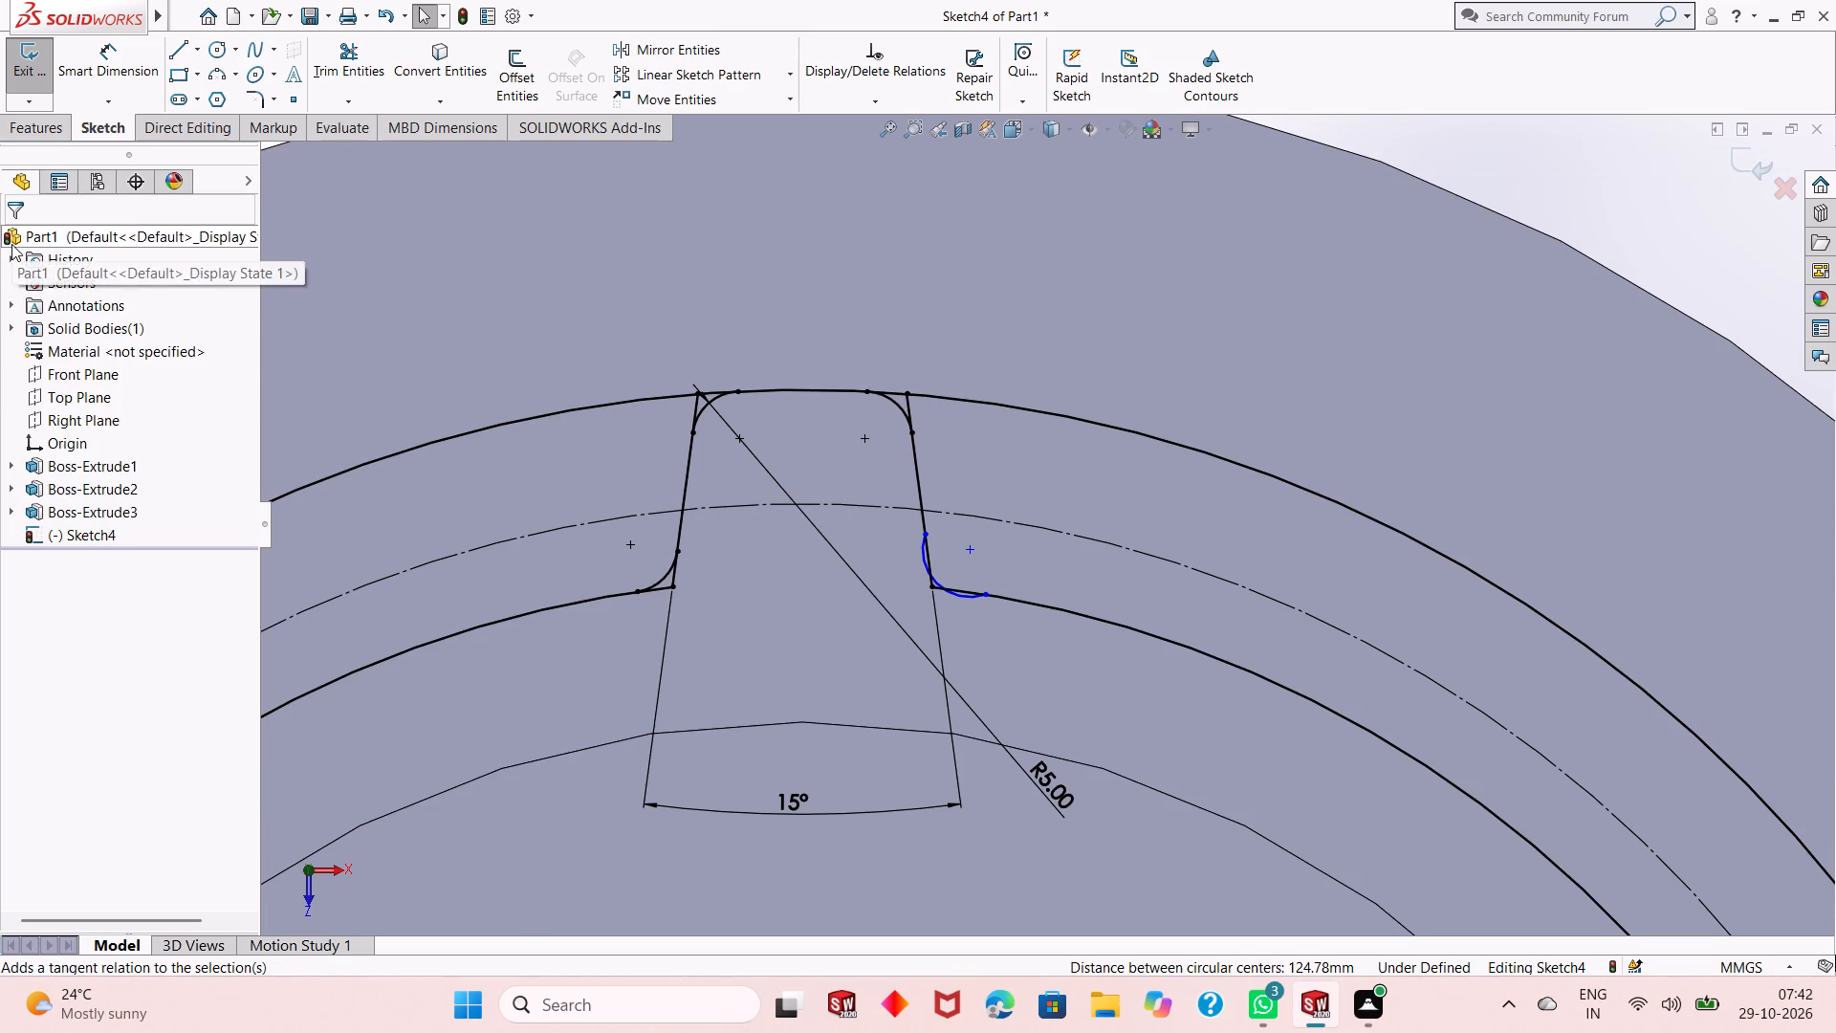
Make the right root arc tangent to the inner circle and to the right flank line.
click(961, 598)
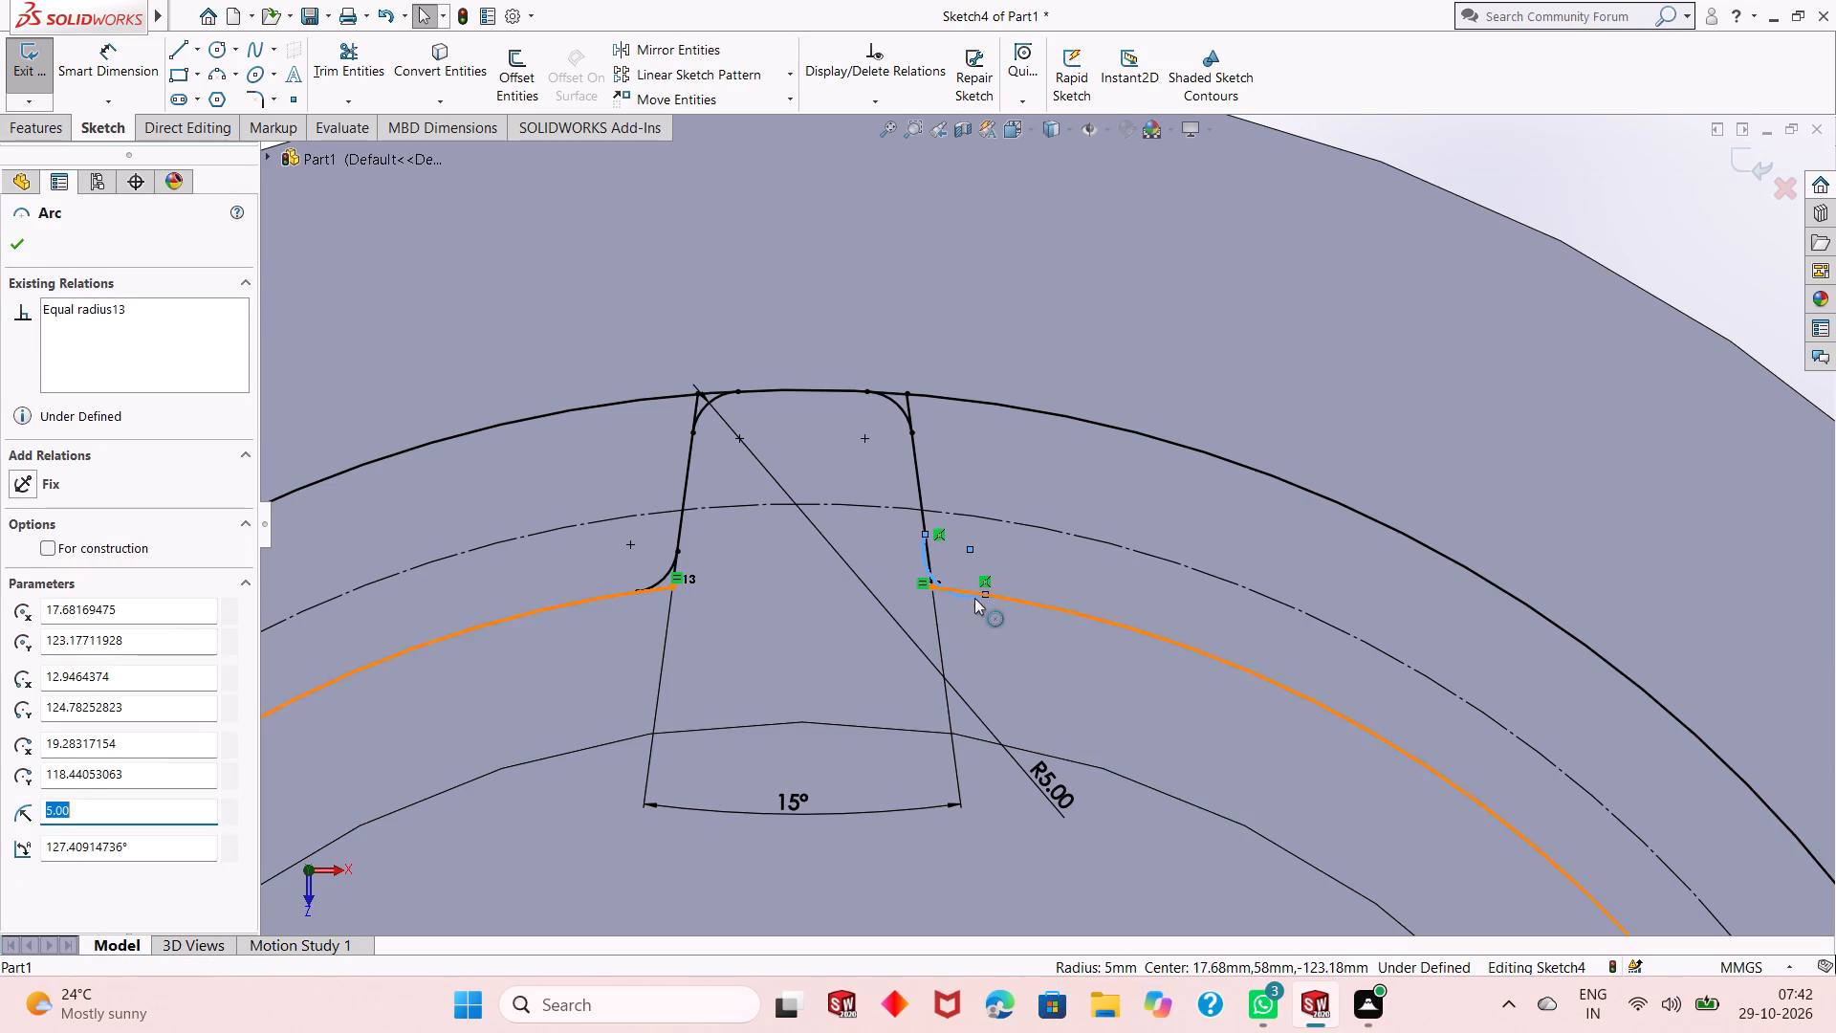
ctrl+click(1007, 597)
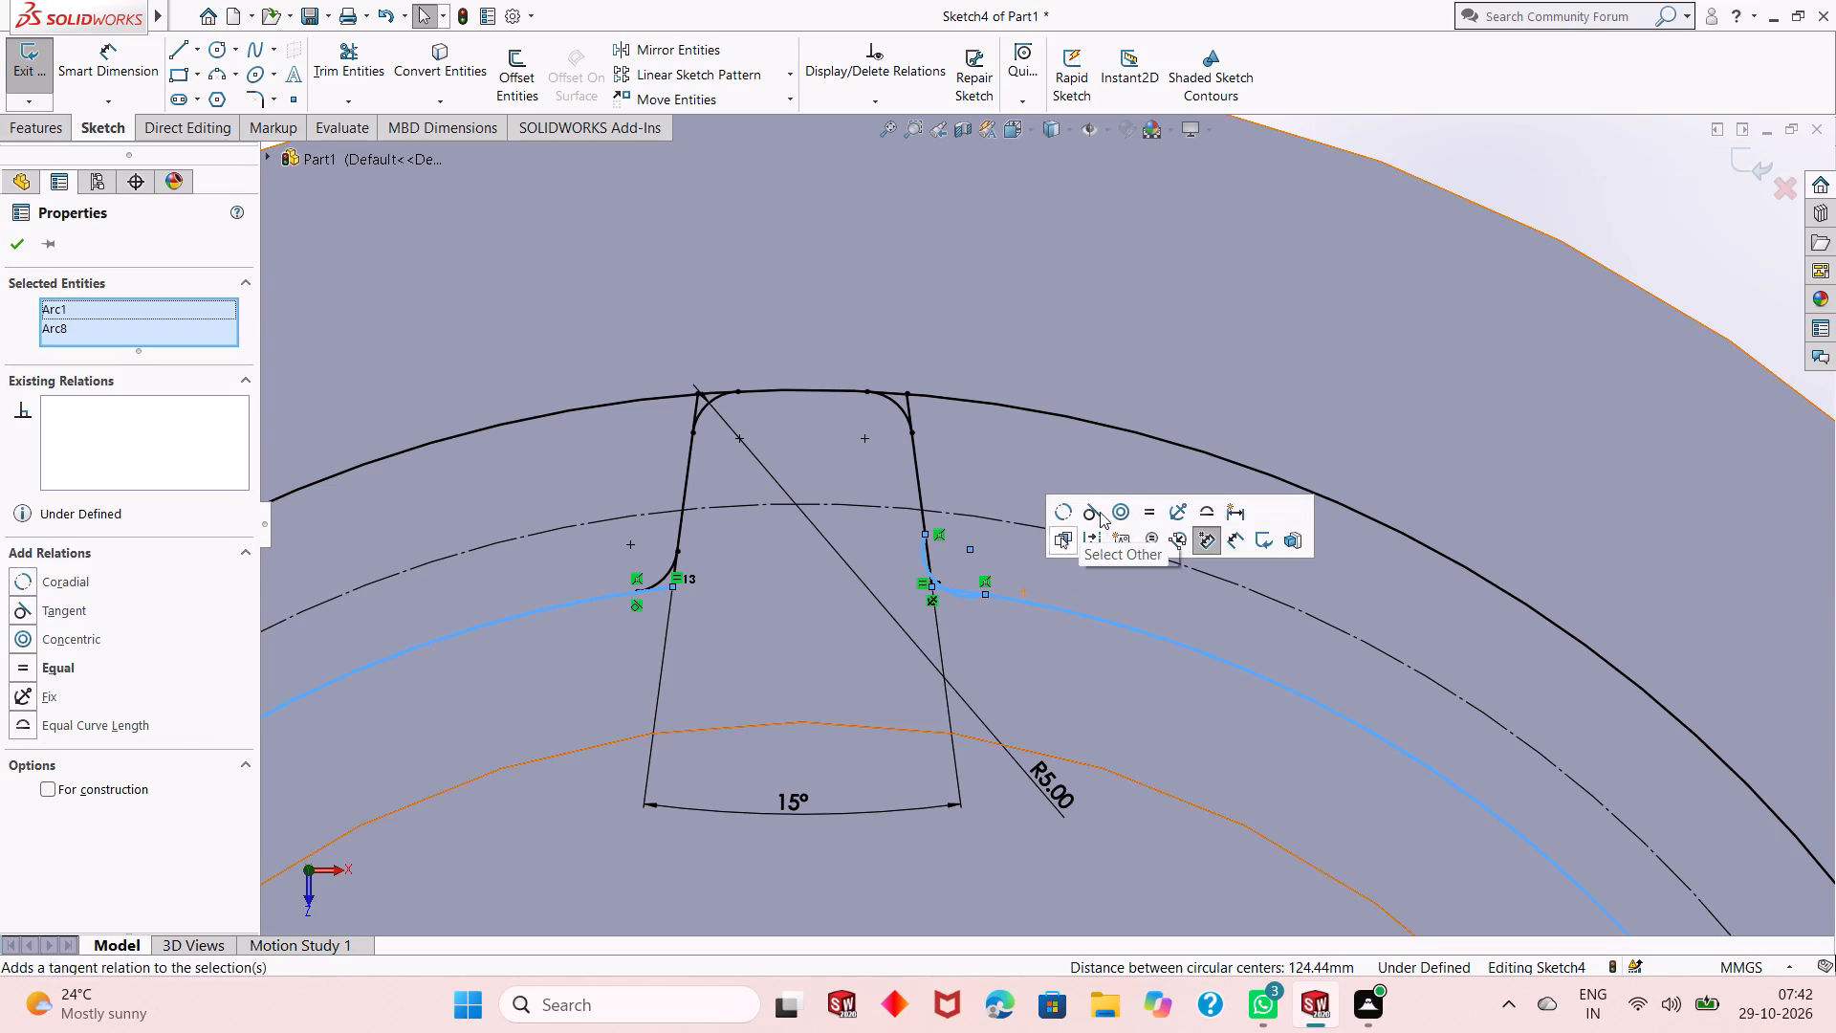
click(1091, 510)
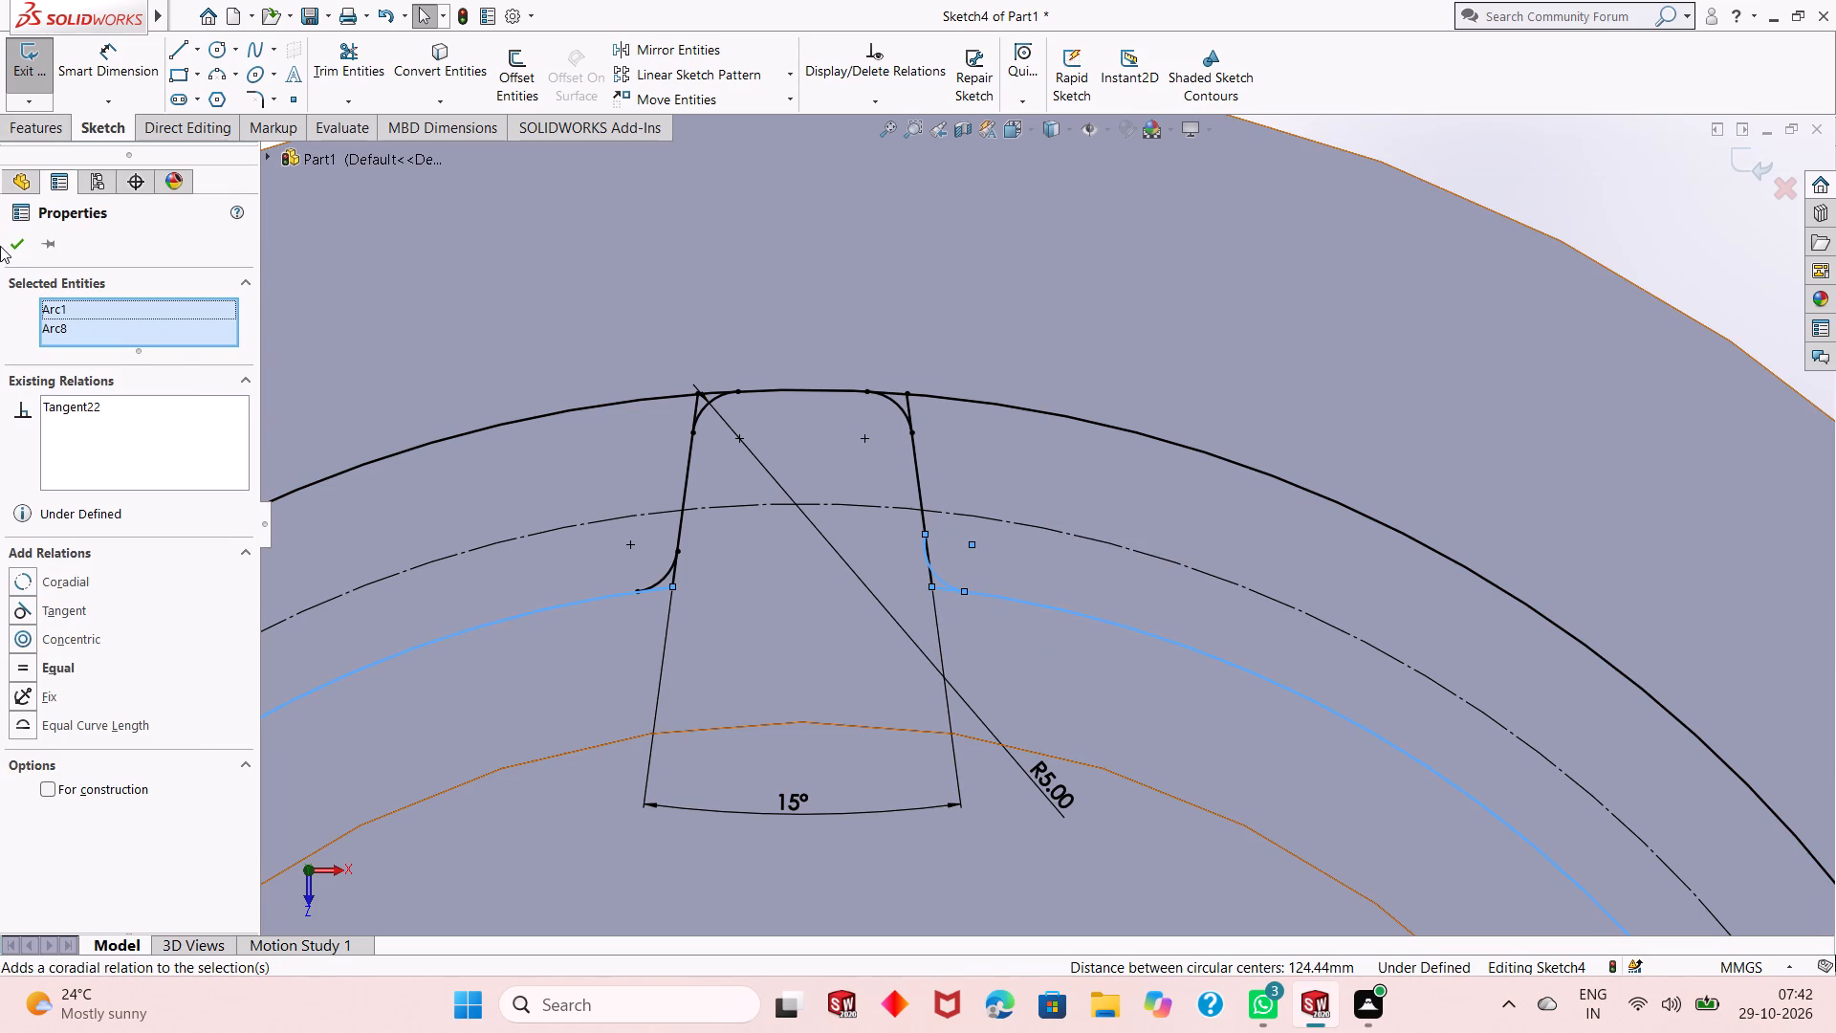
click(19, 235)
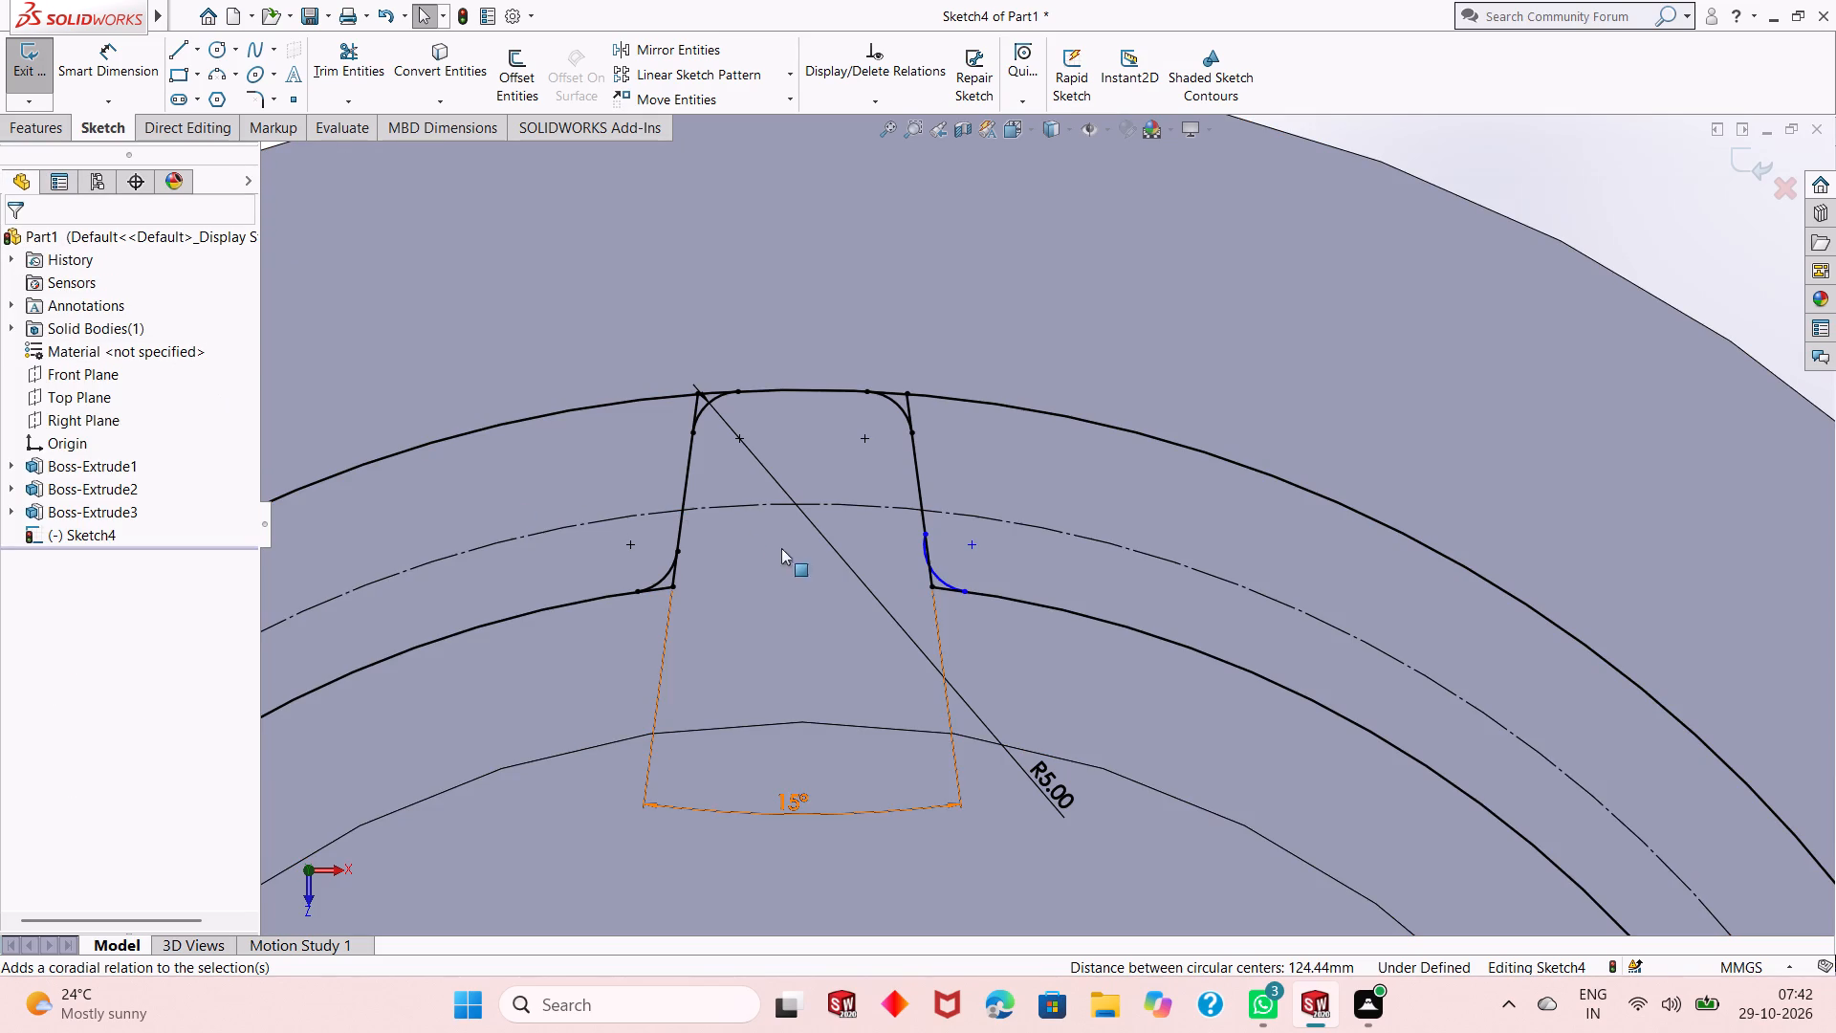
click(926, 556)
ctrl+click(942, 577)
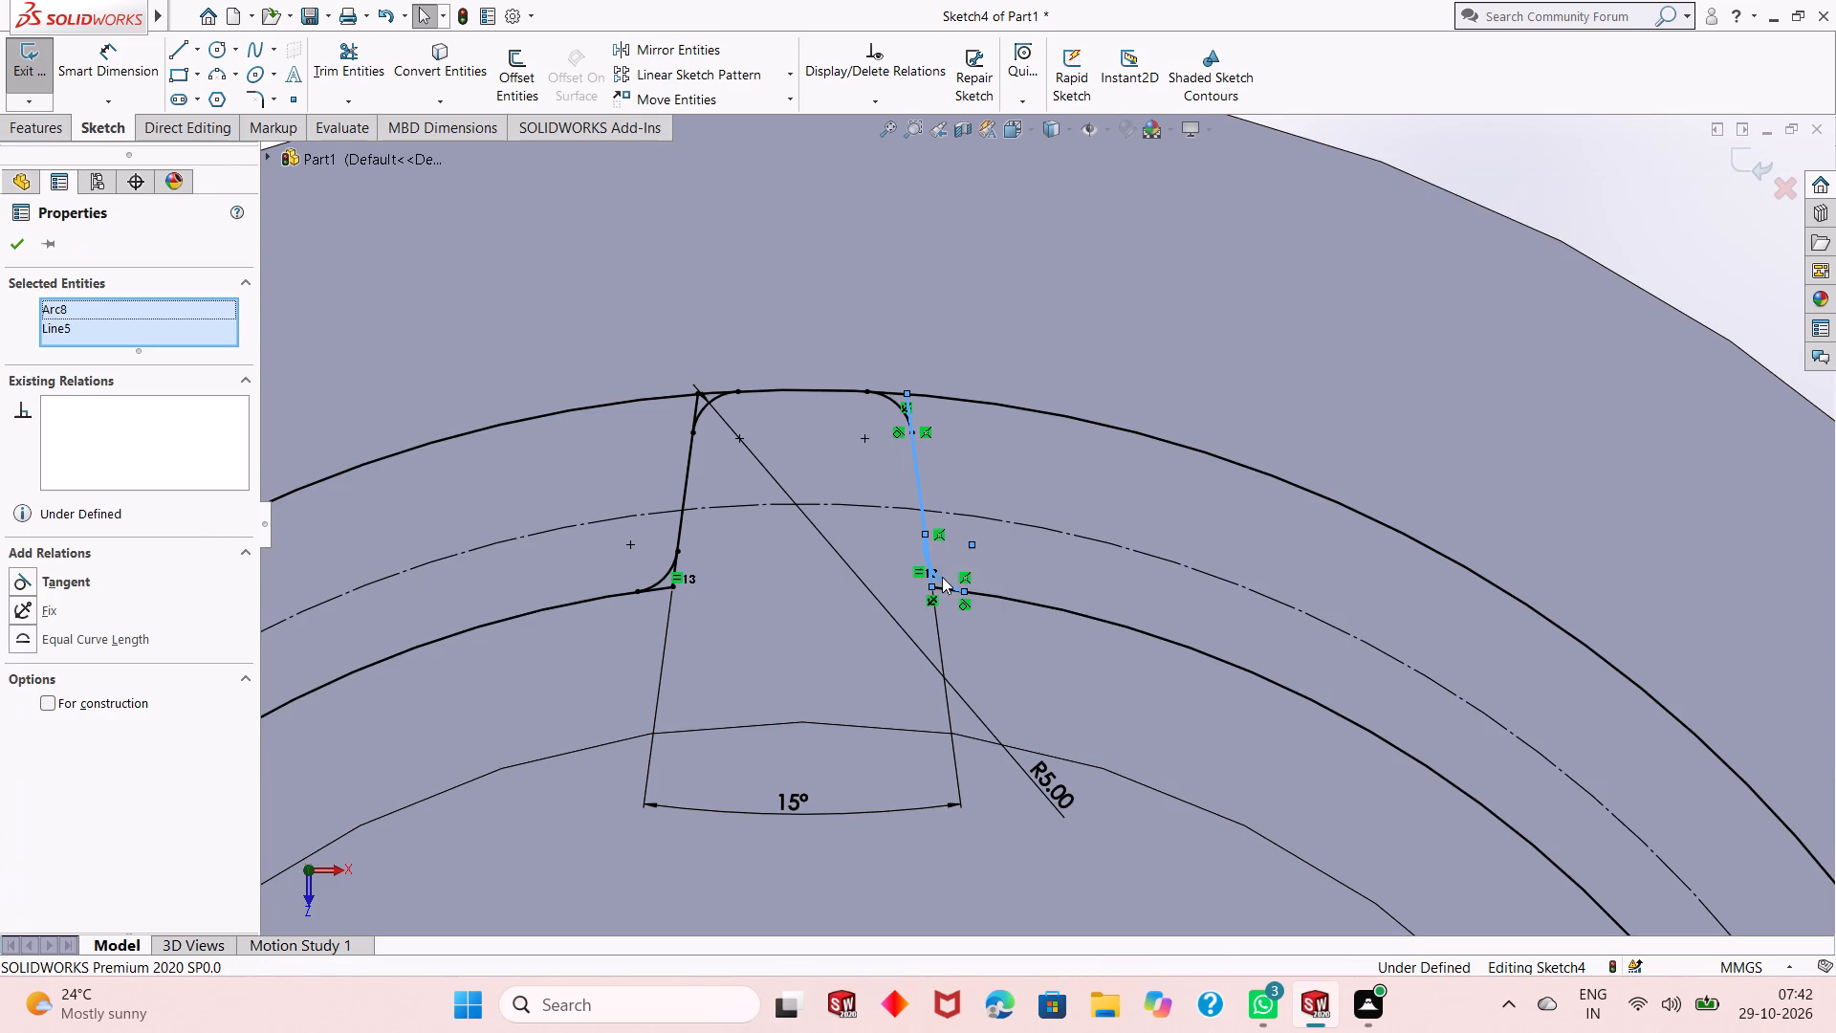
click(1005, 494)
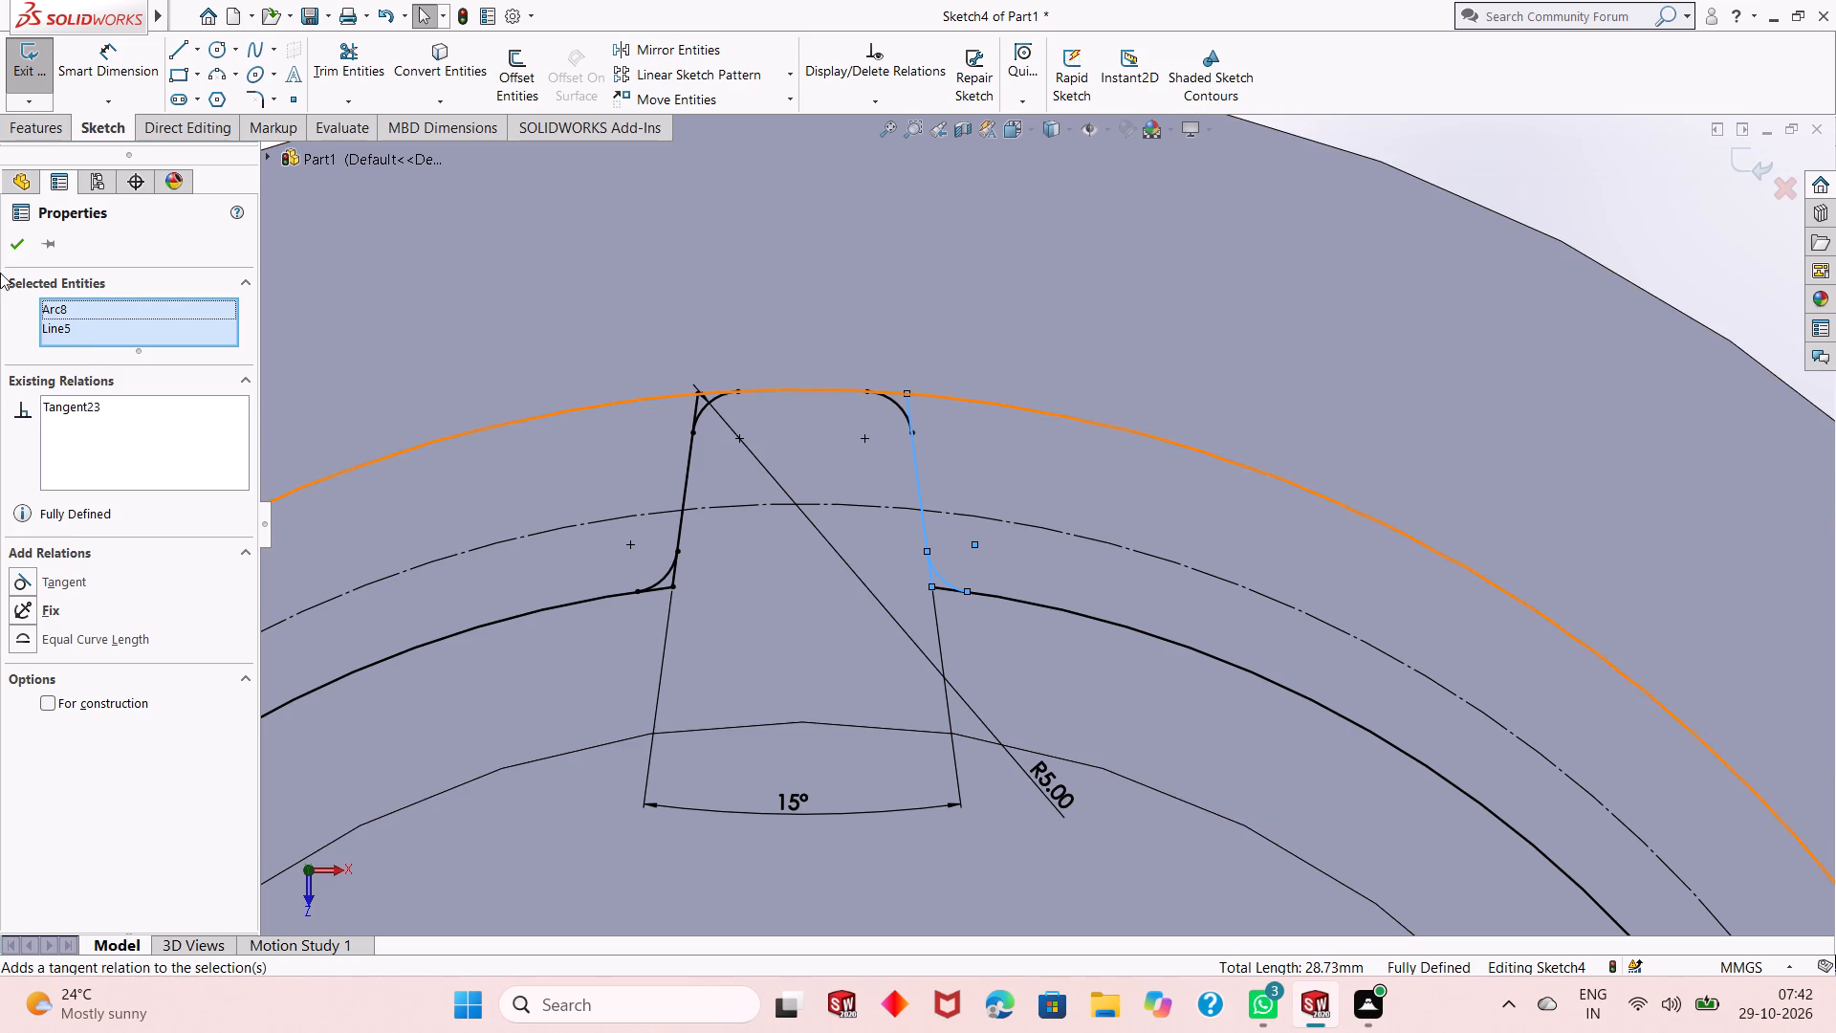
click(11, 244)
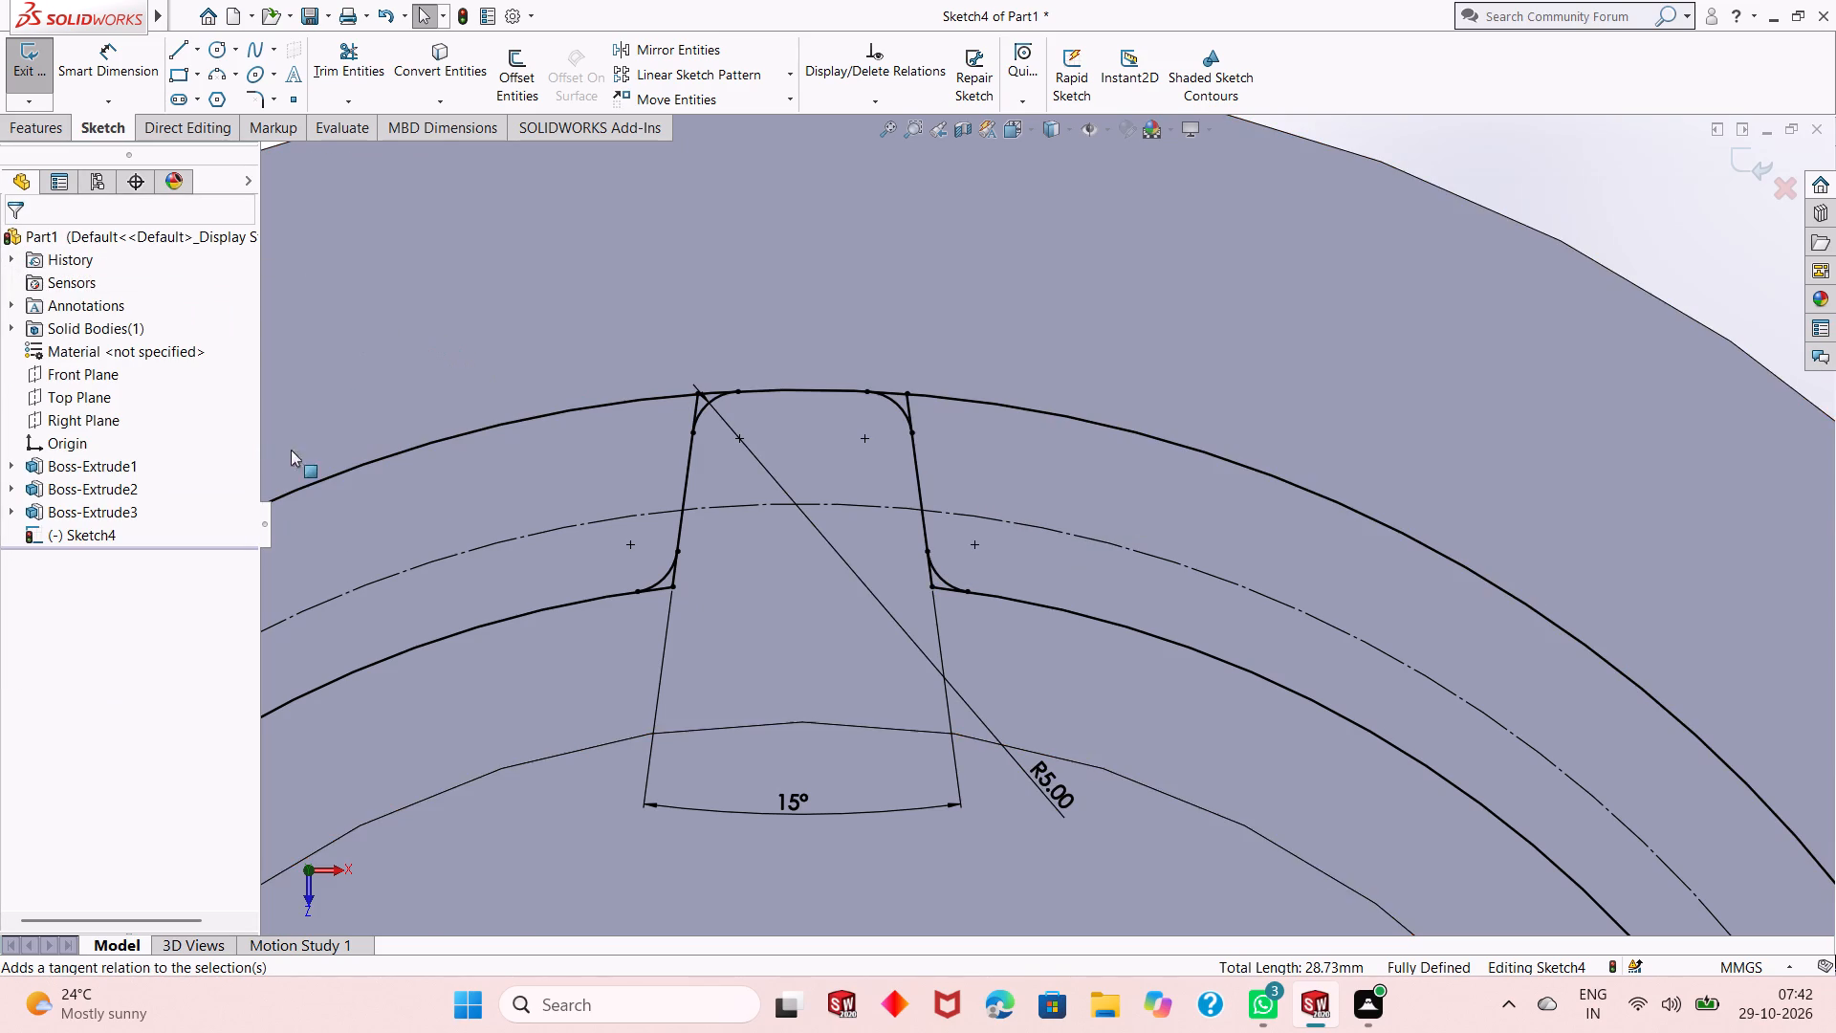
Trim away the outer circle beyond the tooth and the sharp line and arc ends outside both tip corner arcs.
click(343, 63)
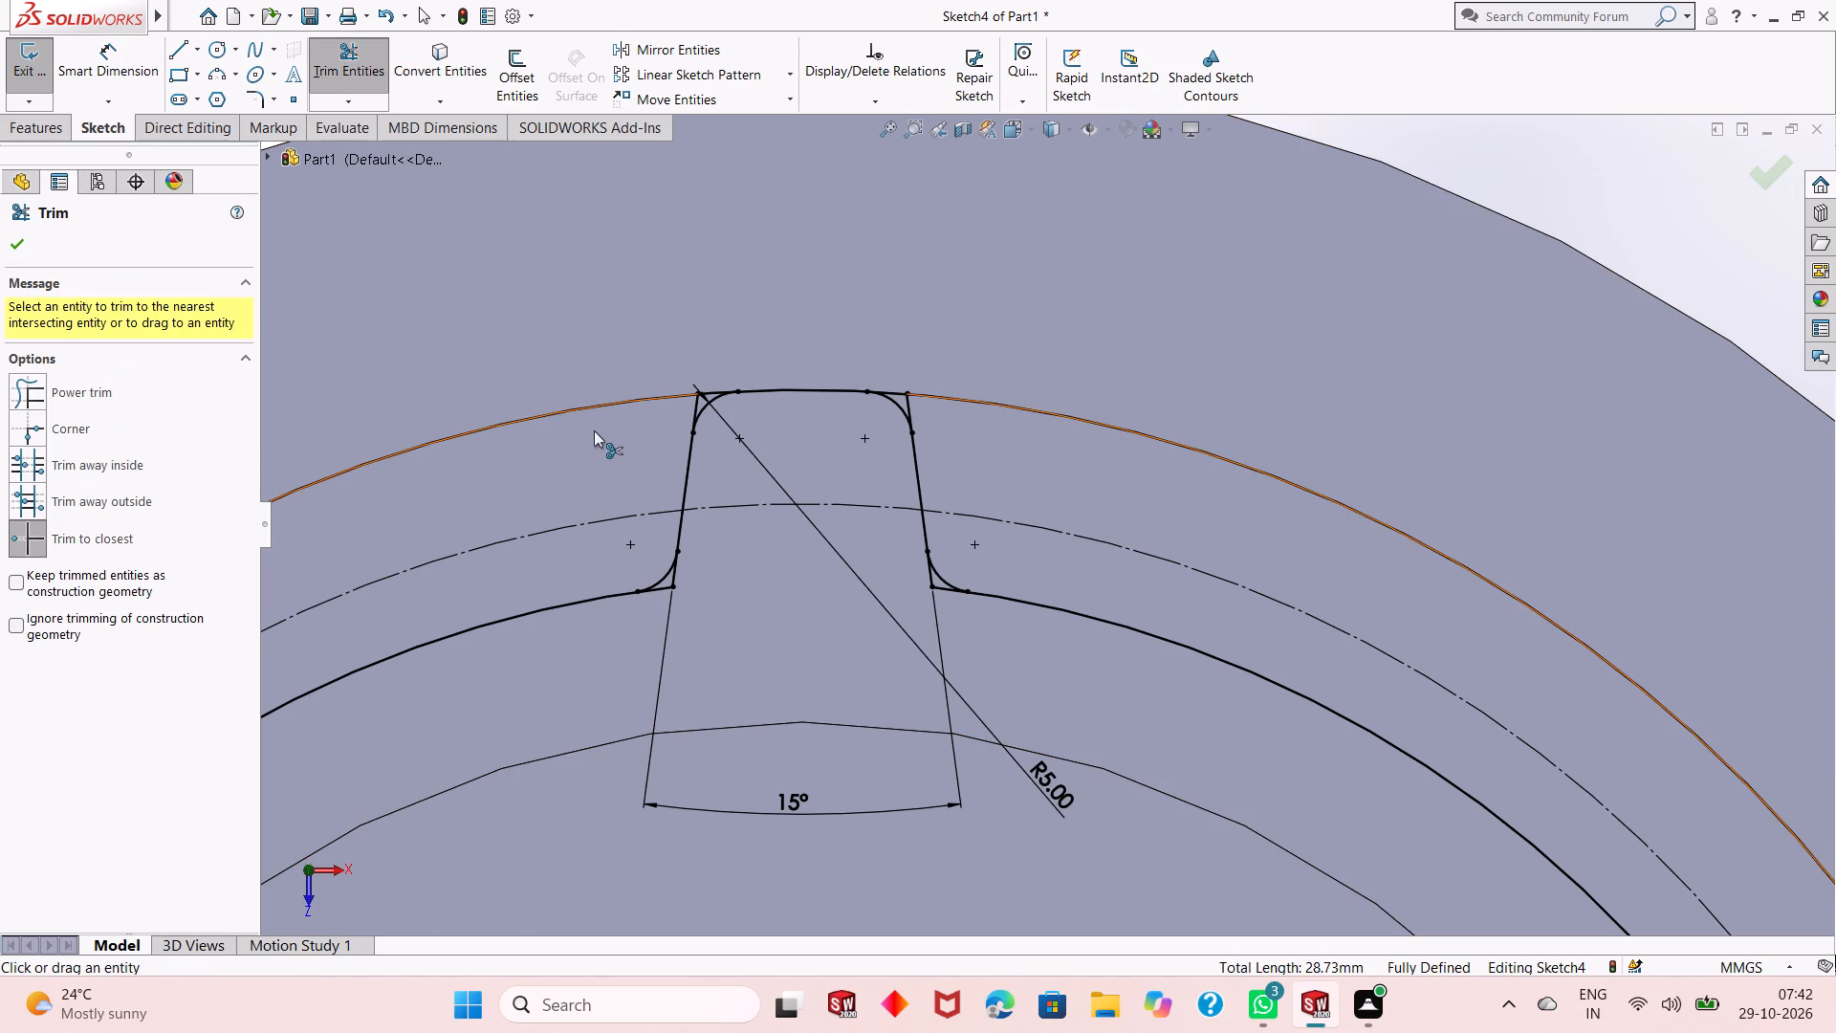
scroll(750, 398, down, 5)
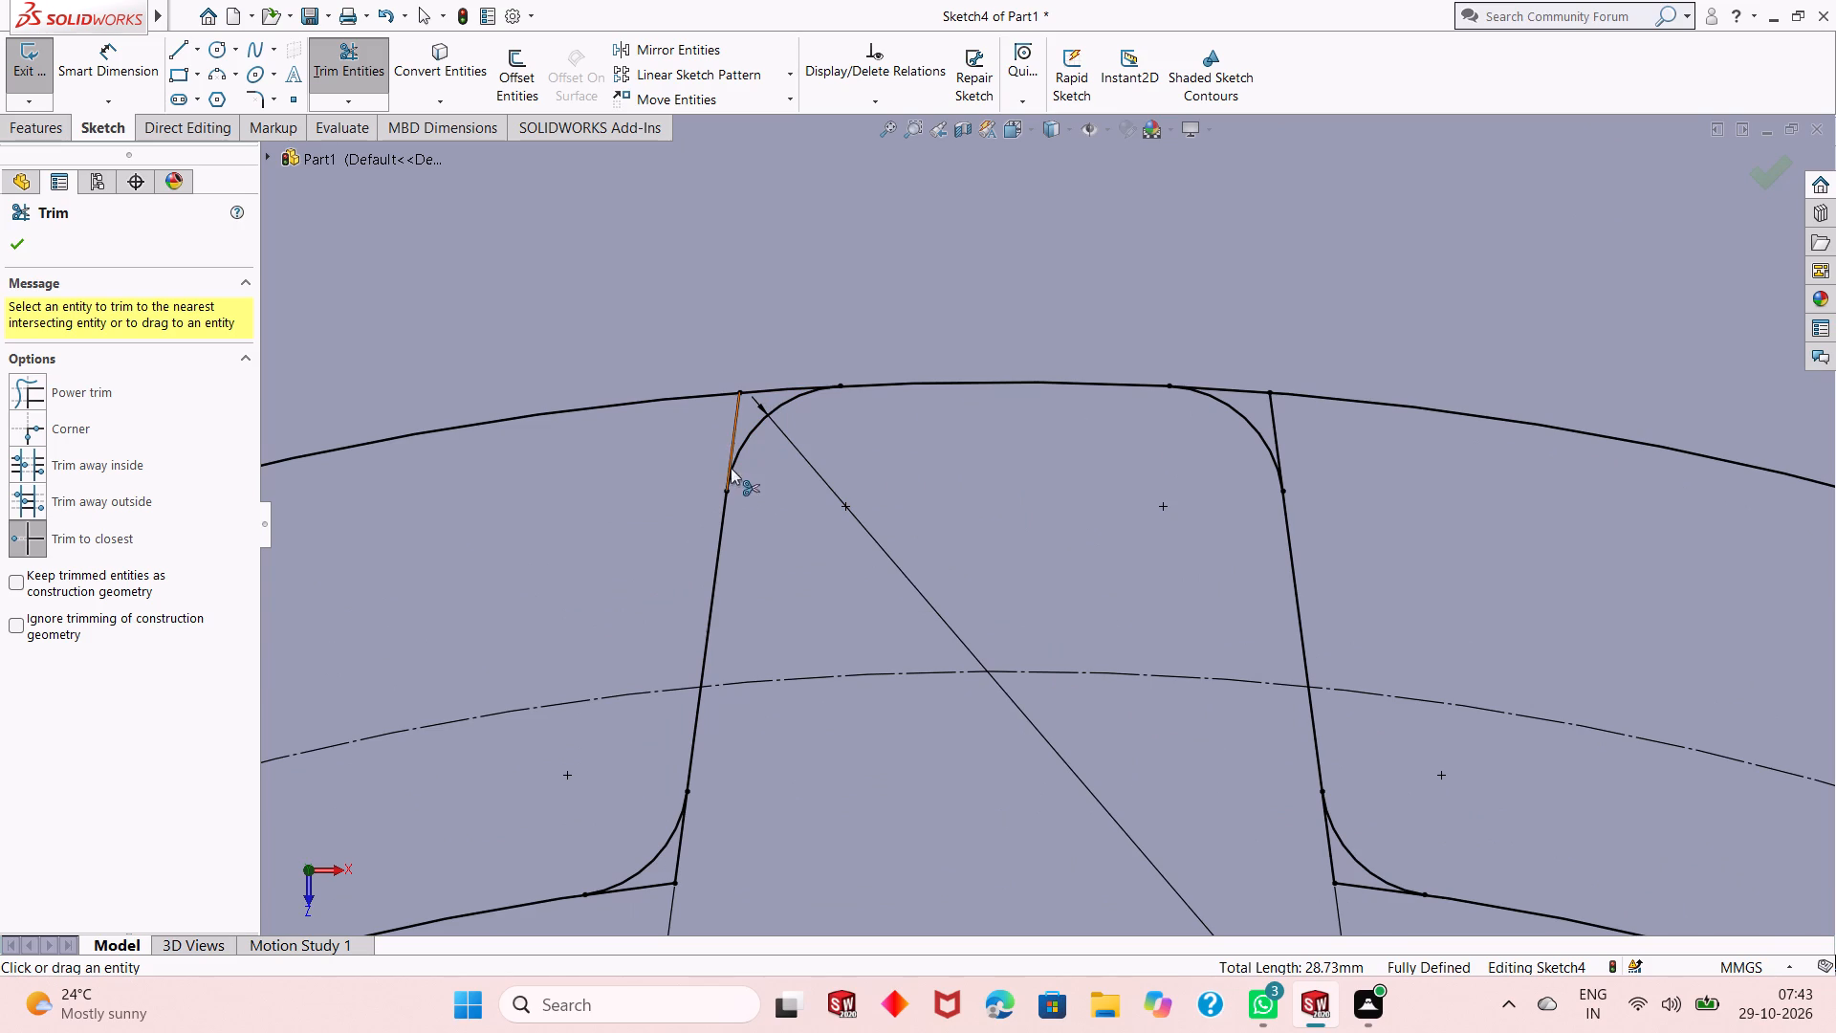
click(717, 389)
click(774, 390)
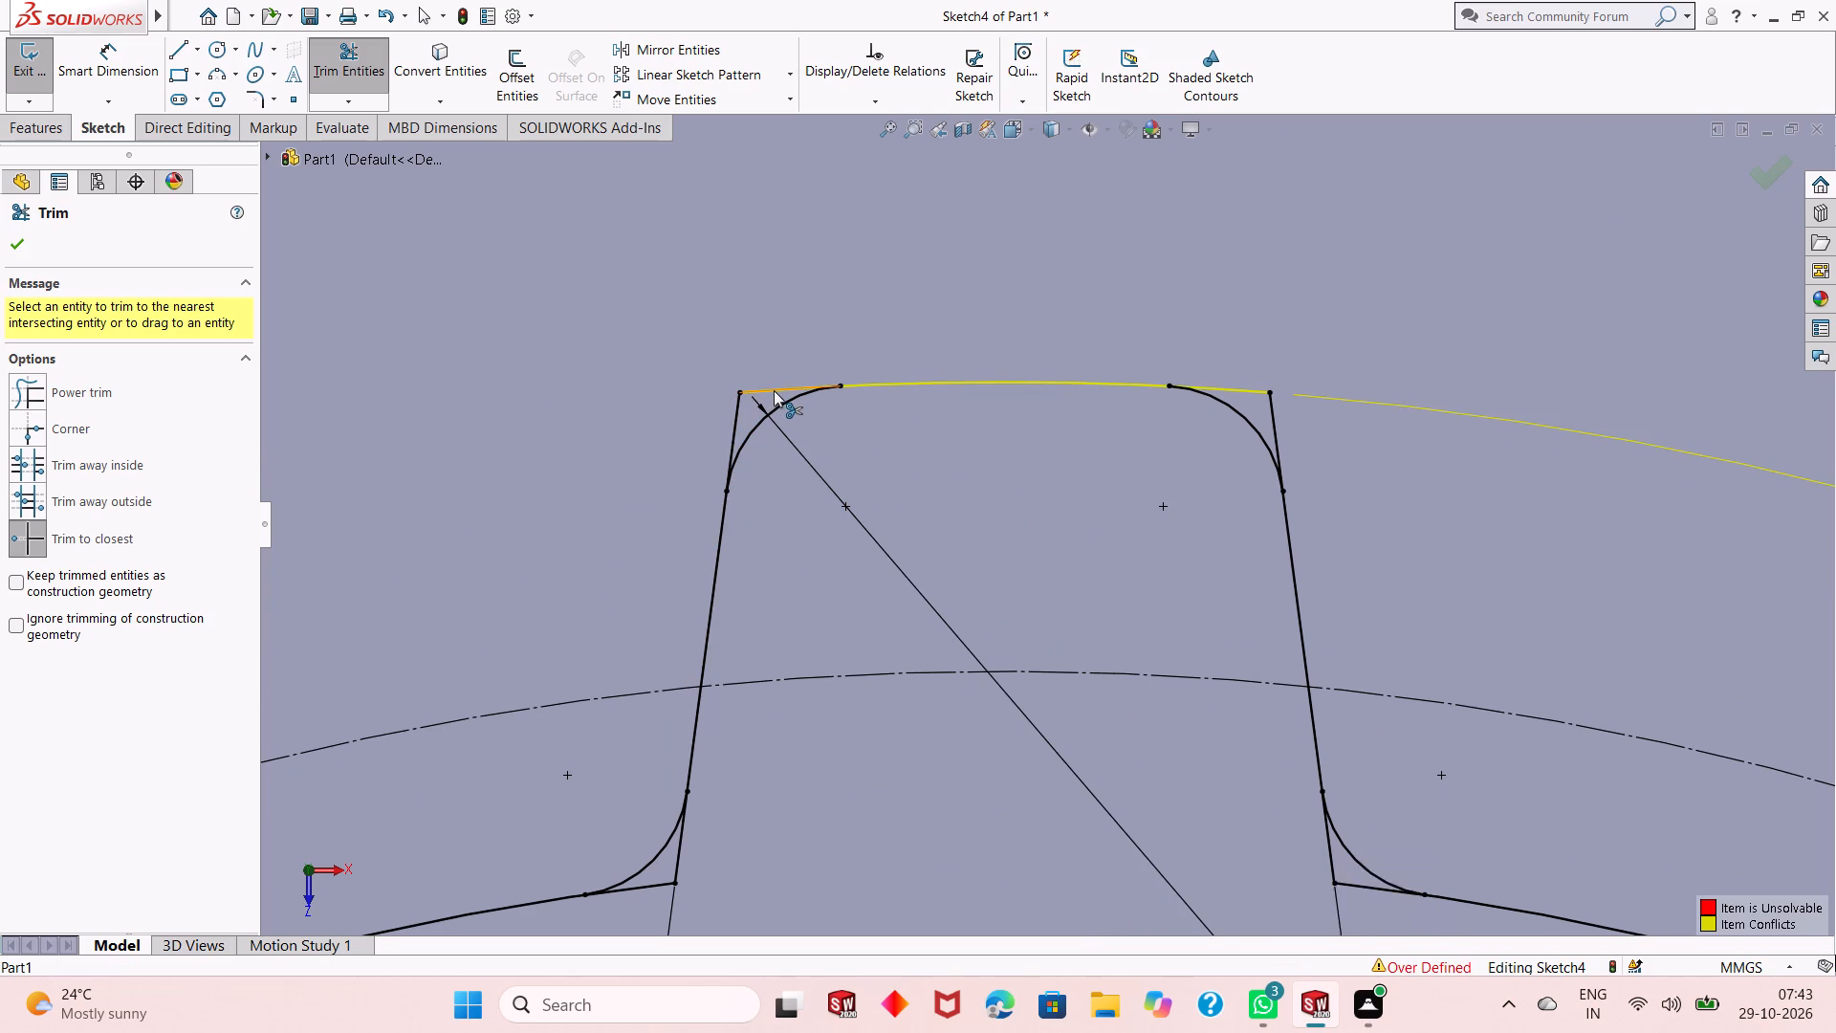
click(737, 416)
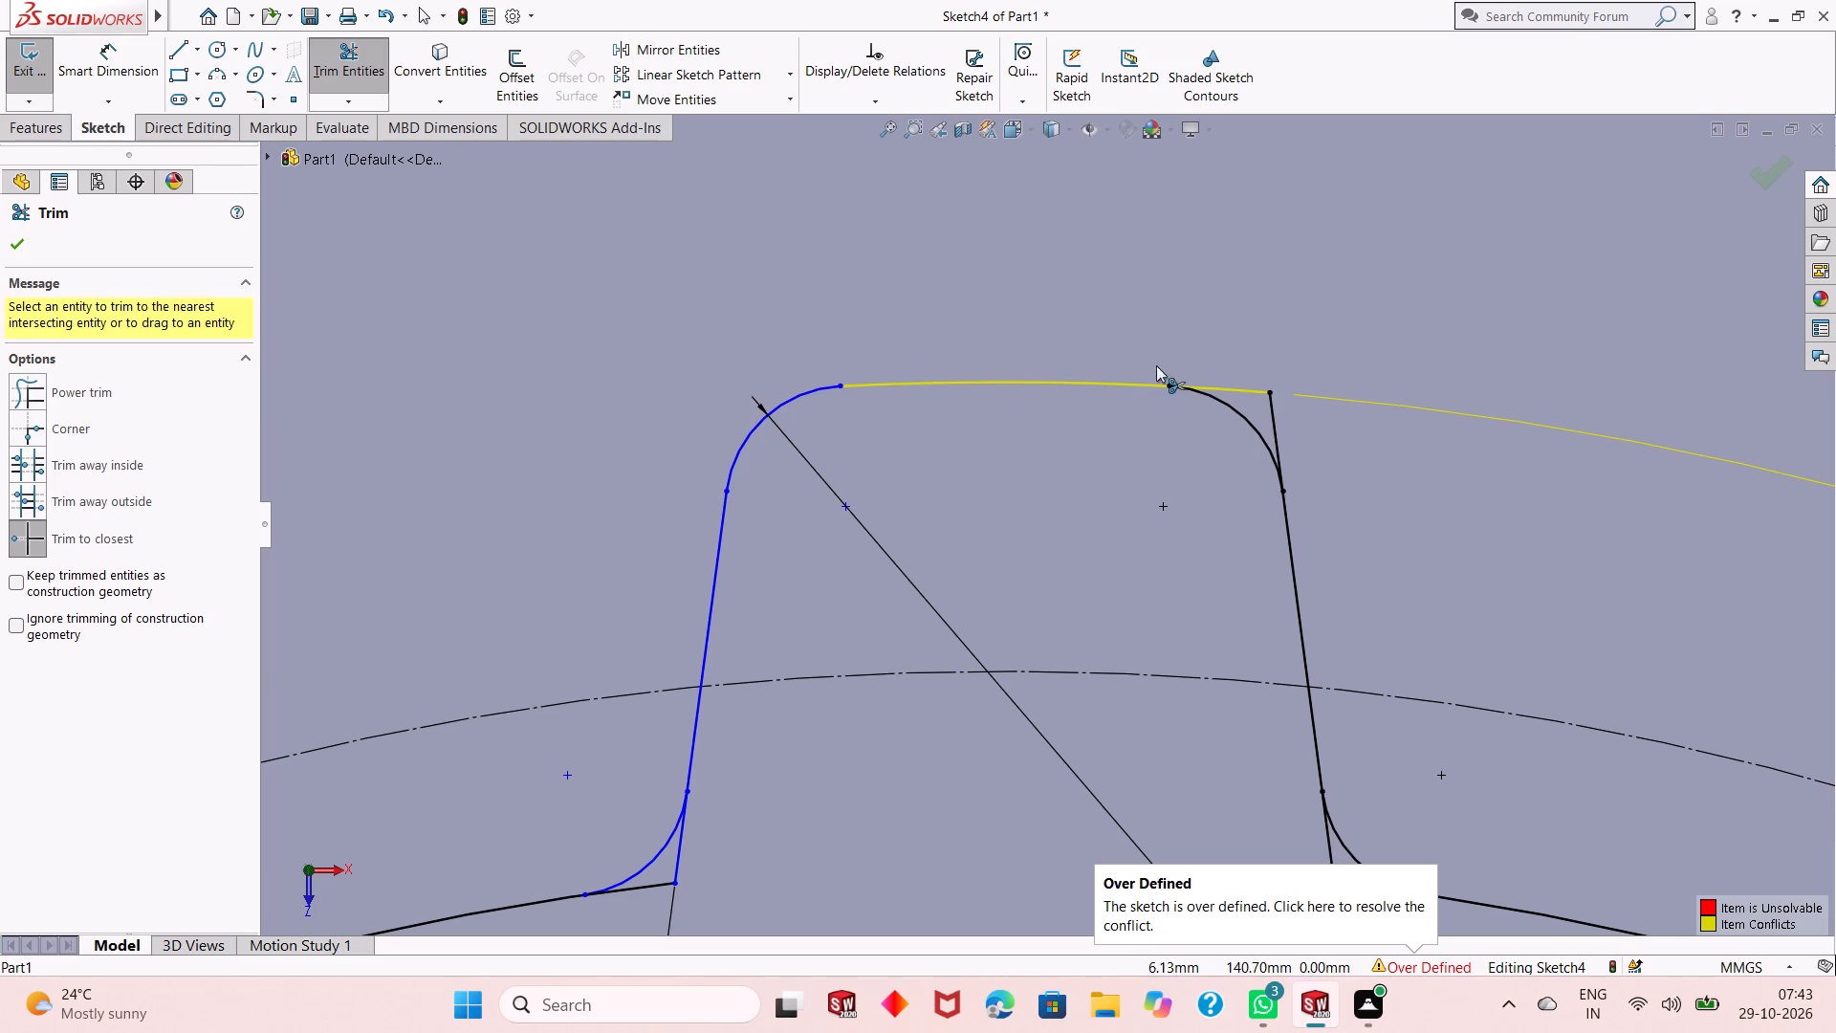
click(1230, 390)
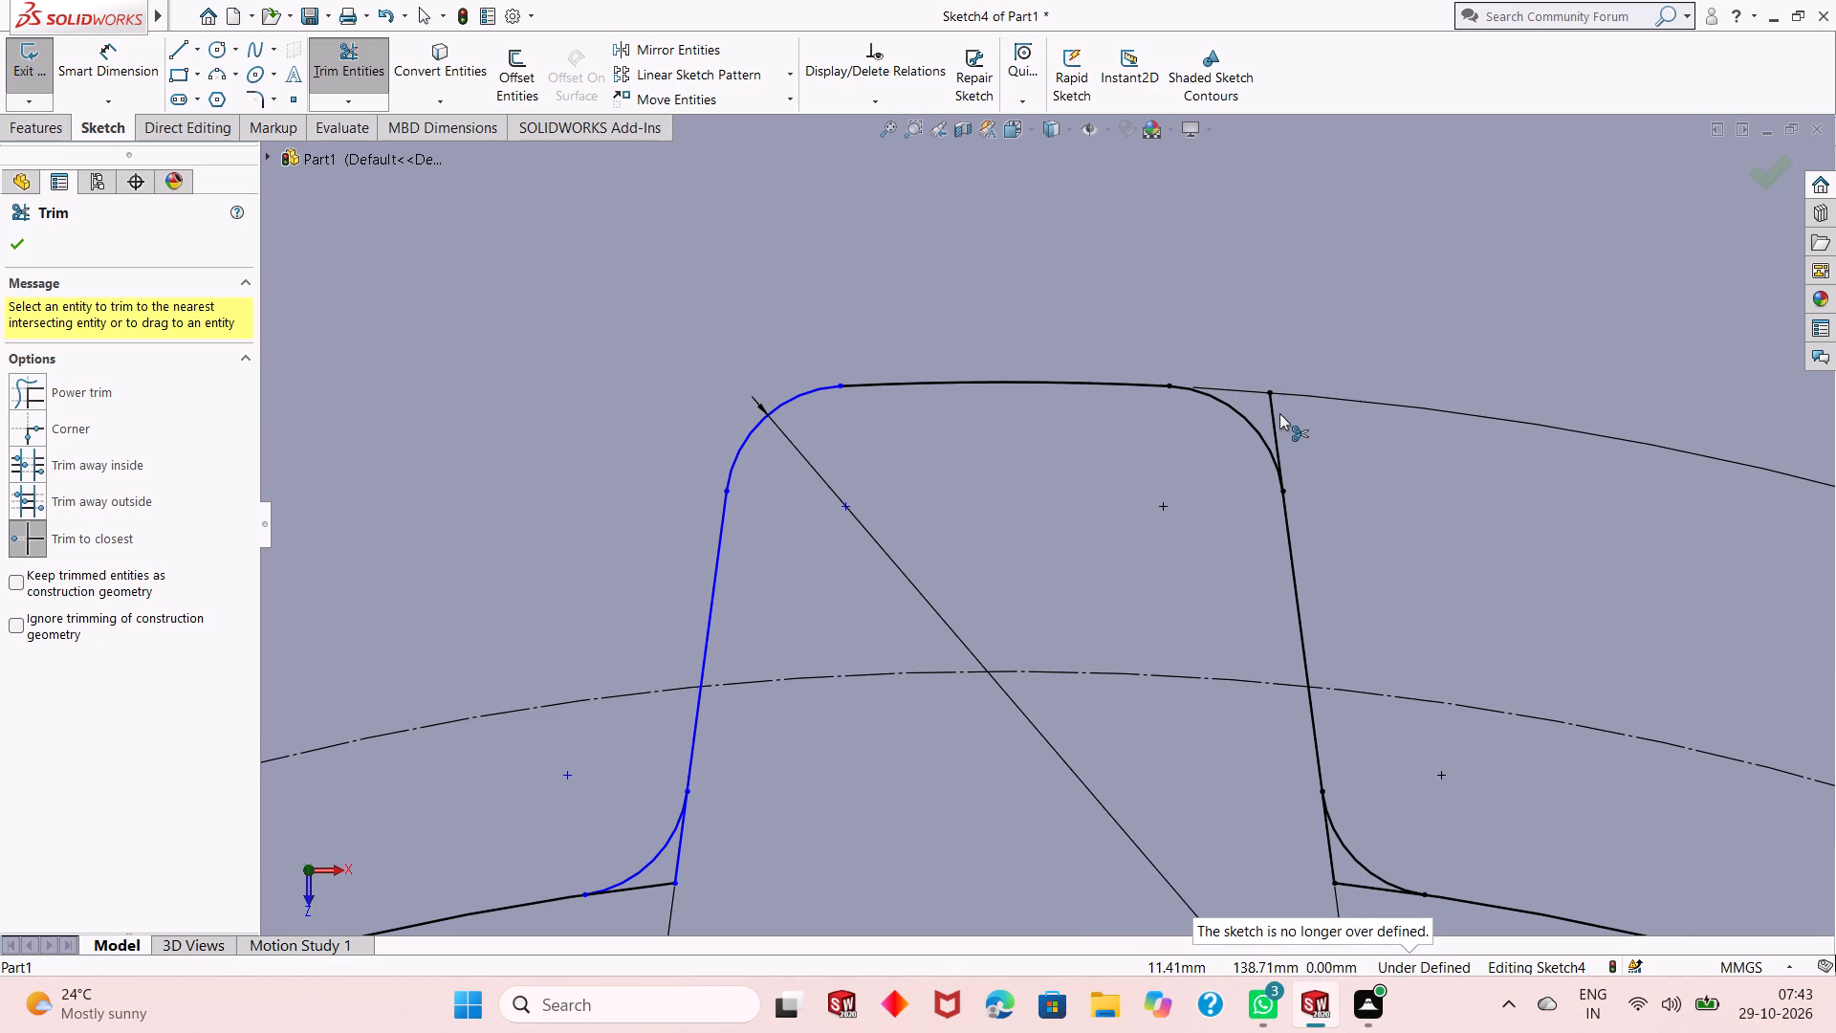
click(1272, 419)
Trim the flank line and inner circle ends left beyond both root corner arcs, and finish trimming.
scroll(869, 475, up, 2)
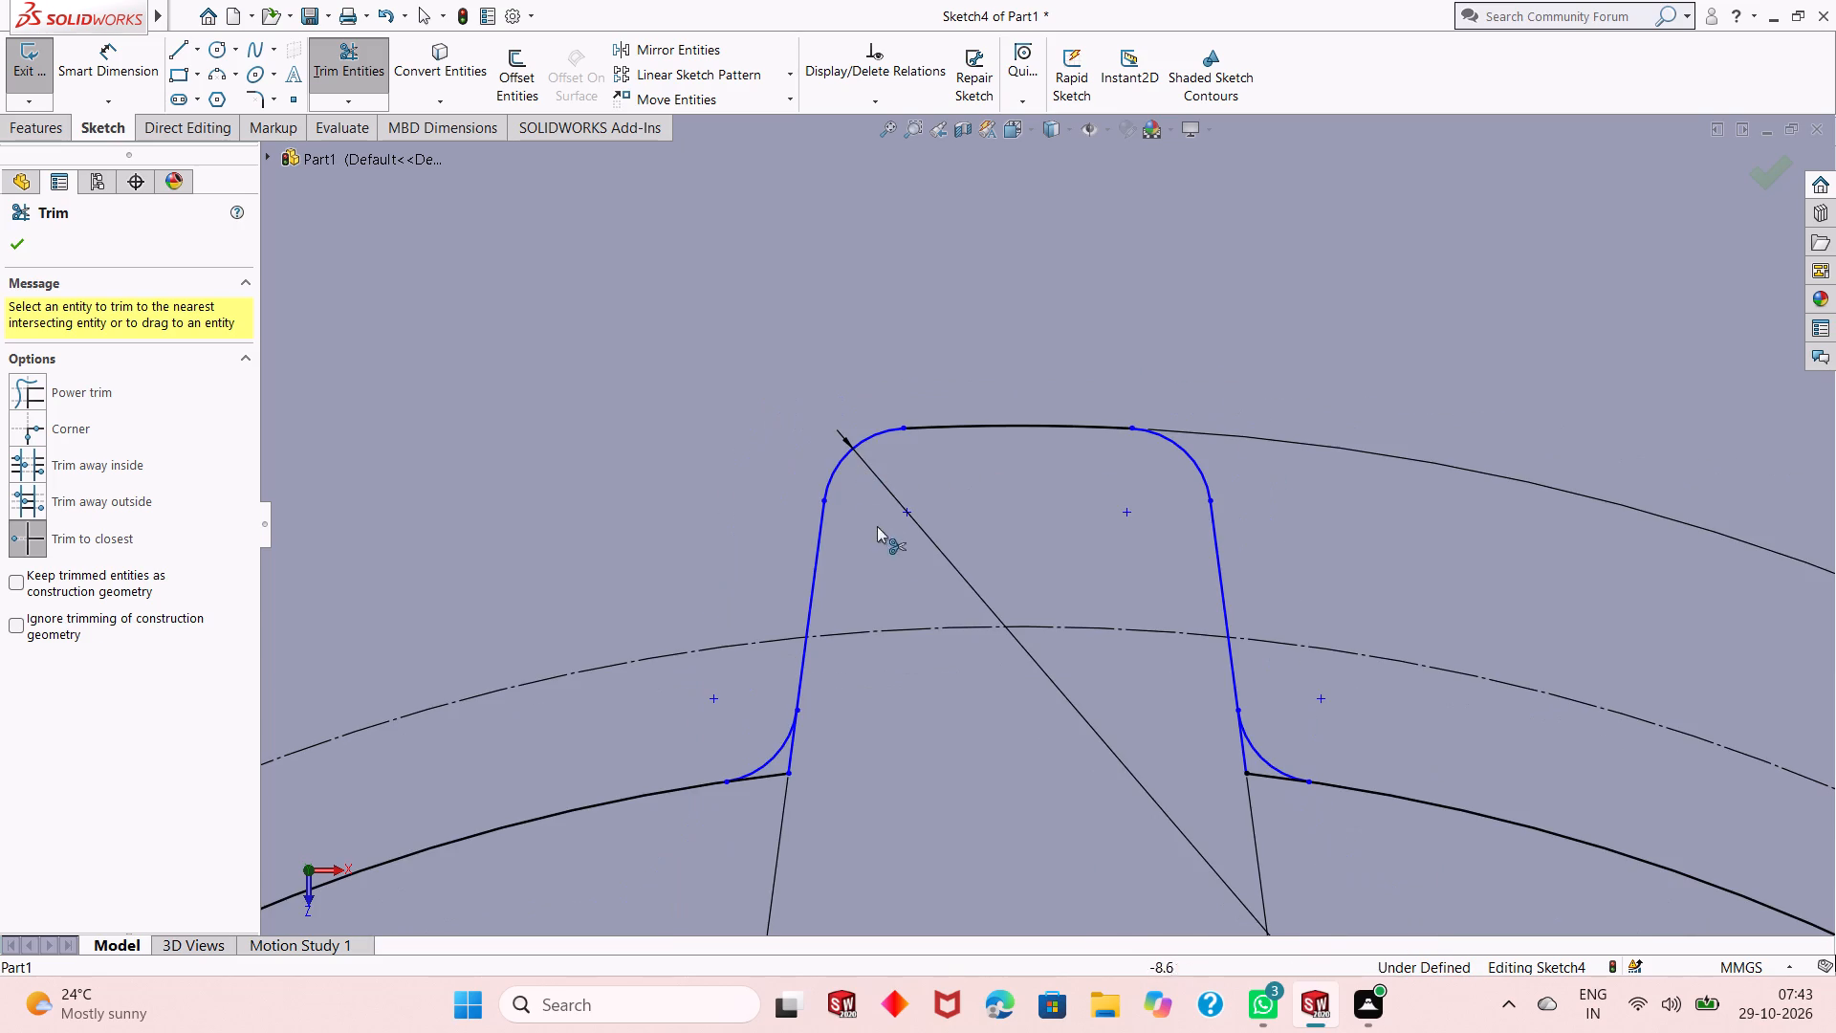
click(795, 760)
click(779, 776)
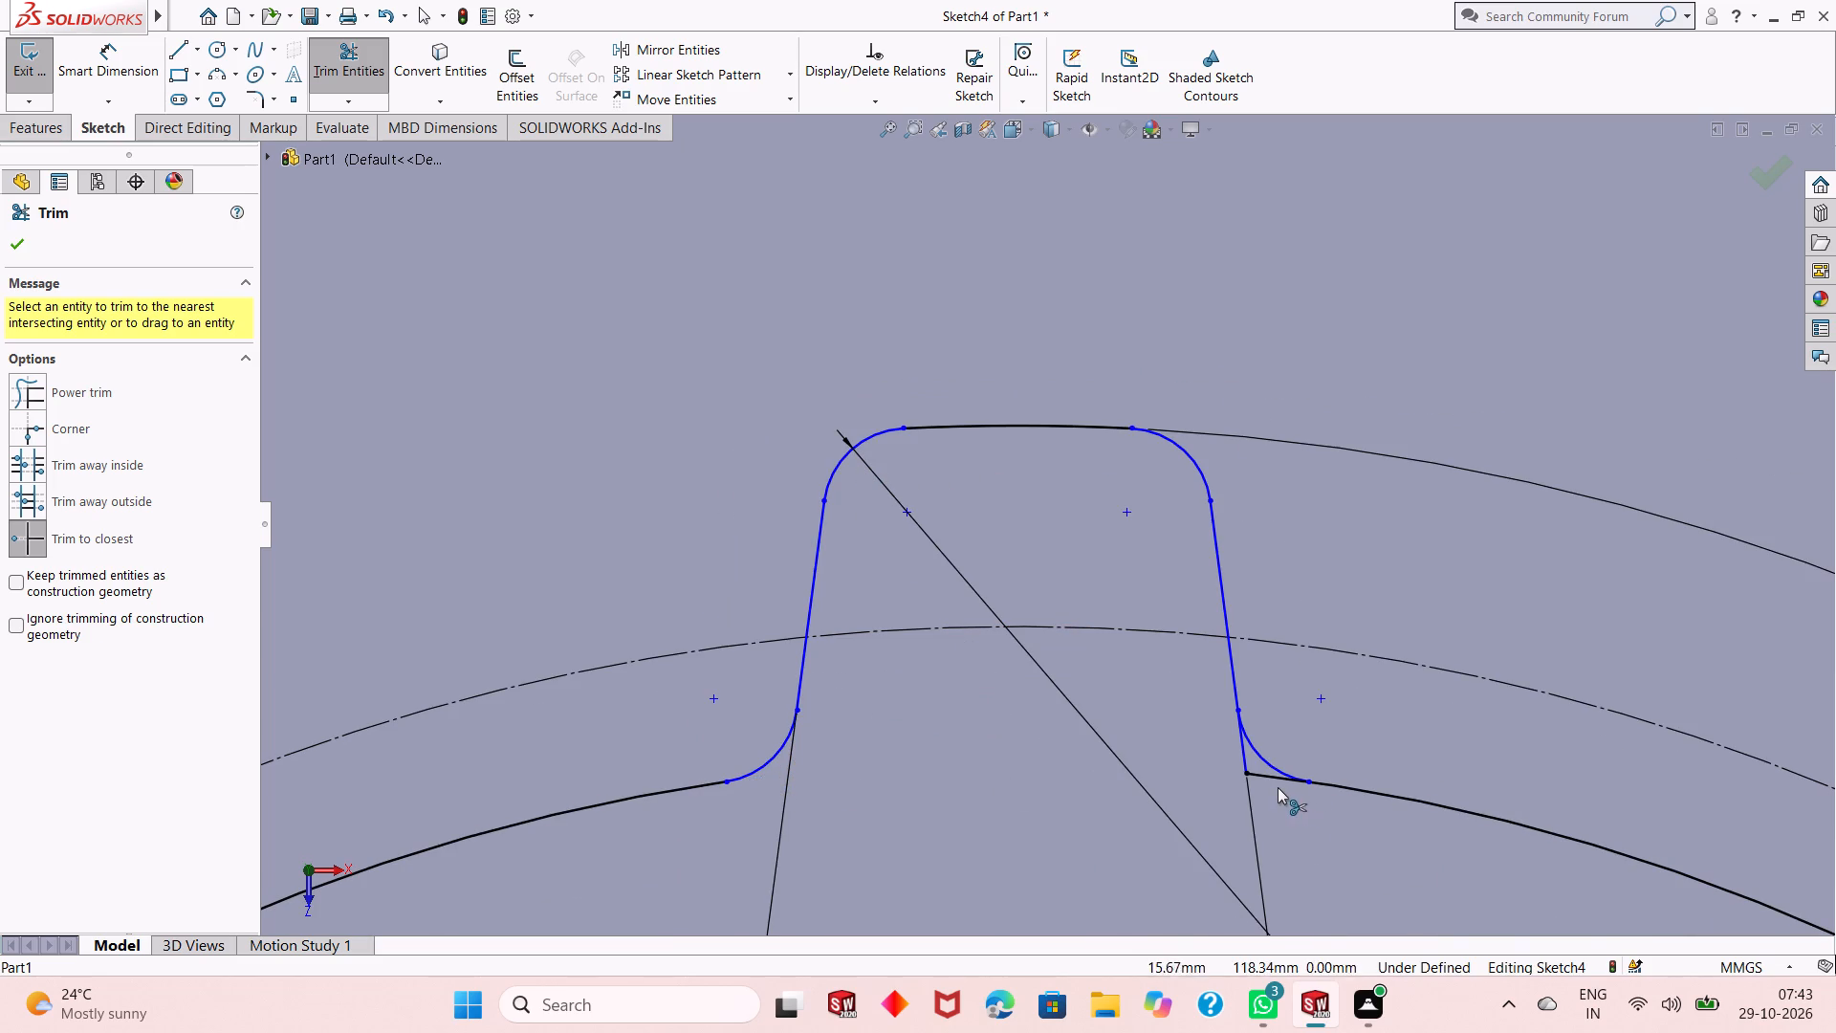
click(1250, 776)
click(1264, 780)
scroll(1004, 774, up, 2)
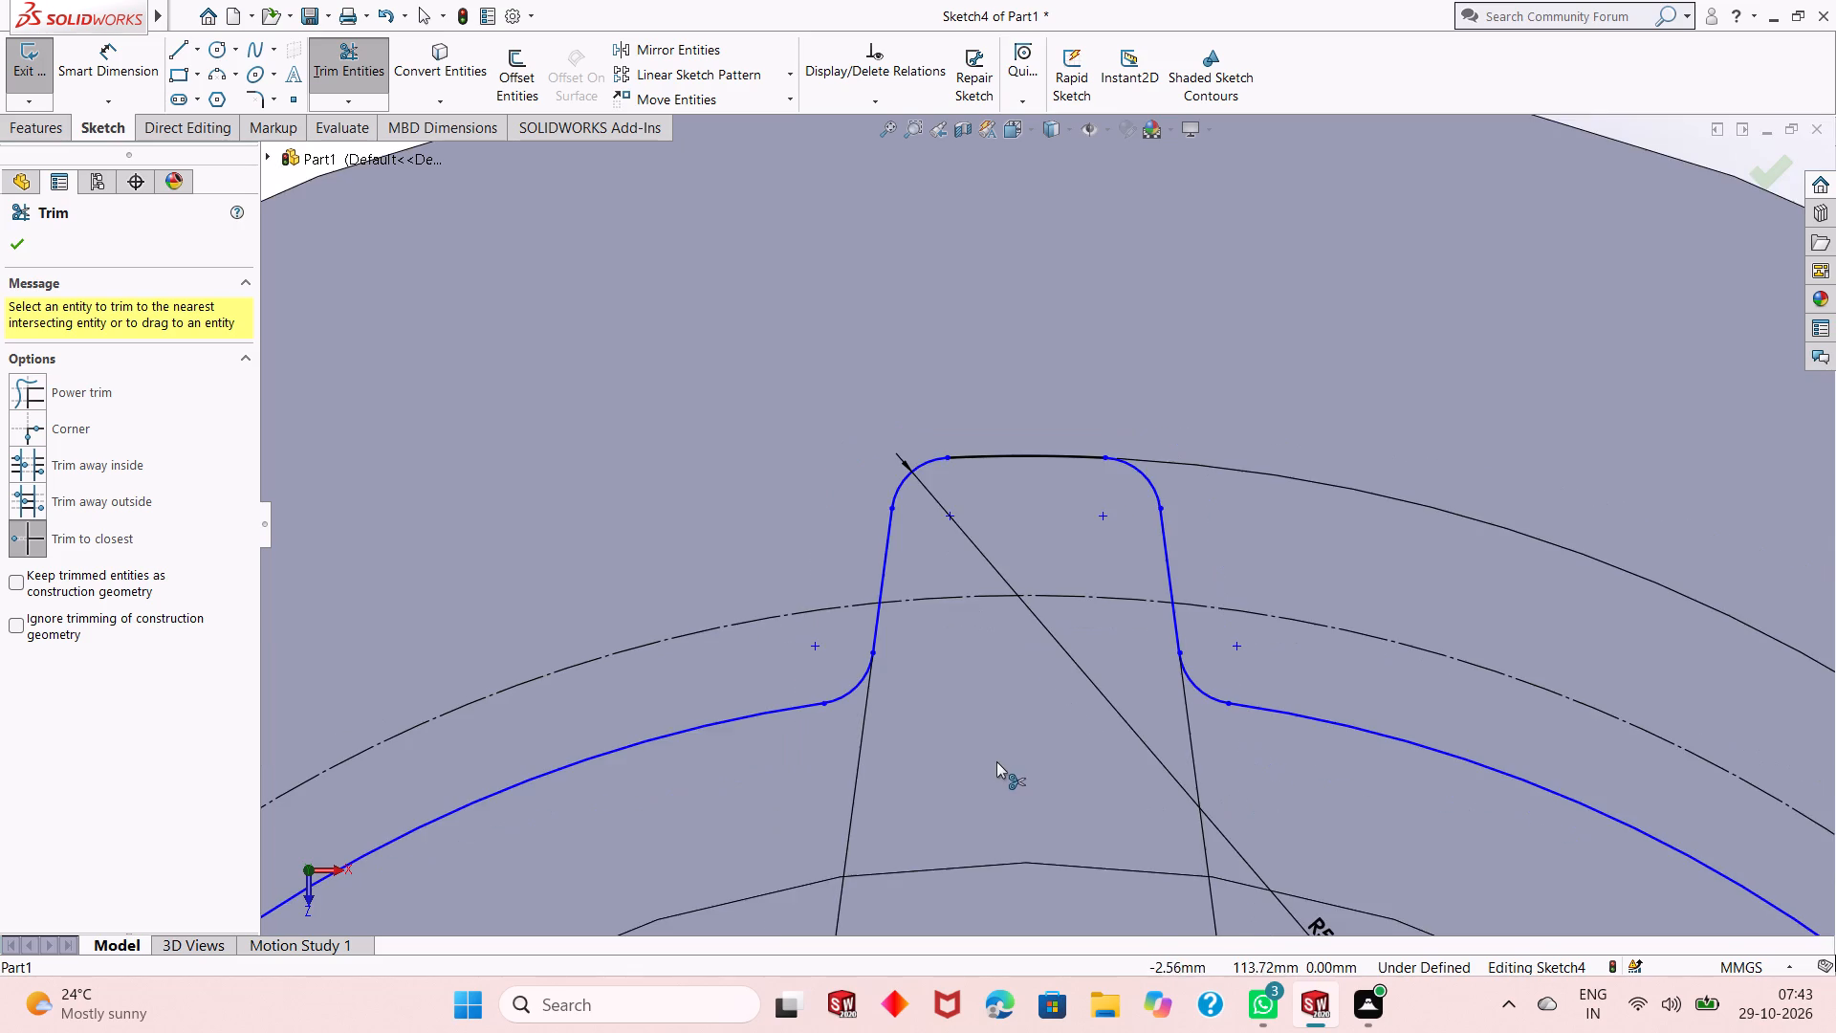
scroll(902, 714, up, 9)
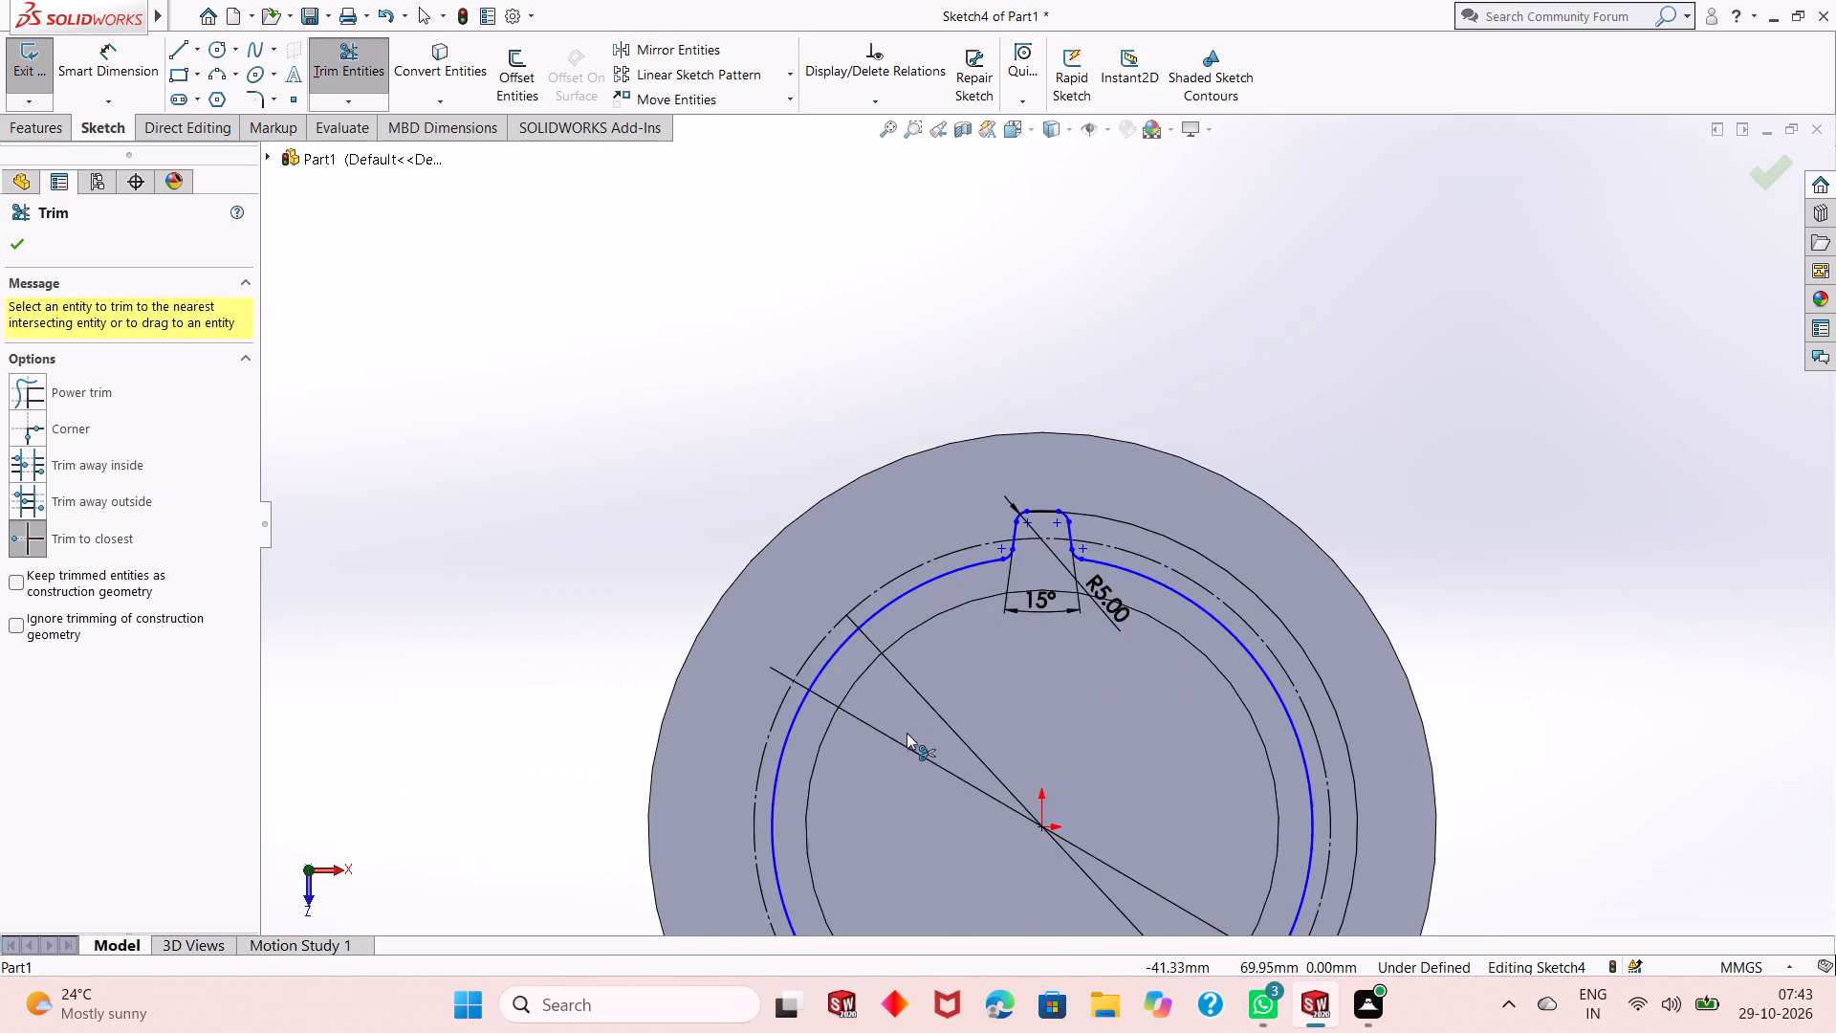
scroll(904, 732, up, 3)
right_click(1263, 502)
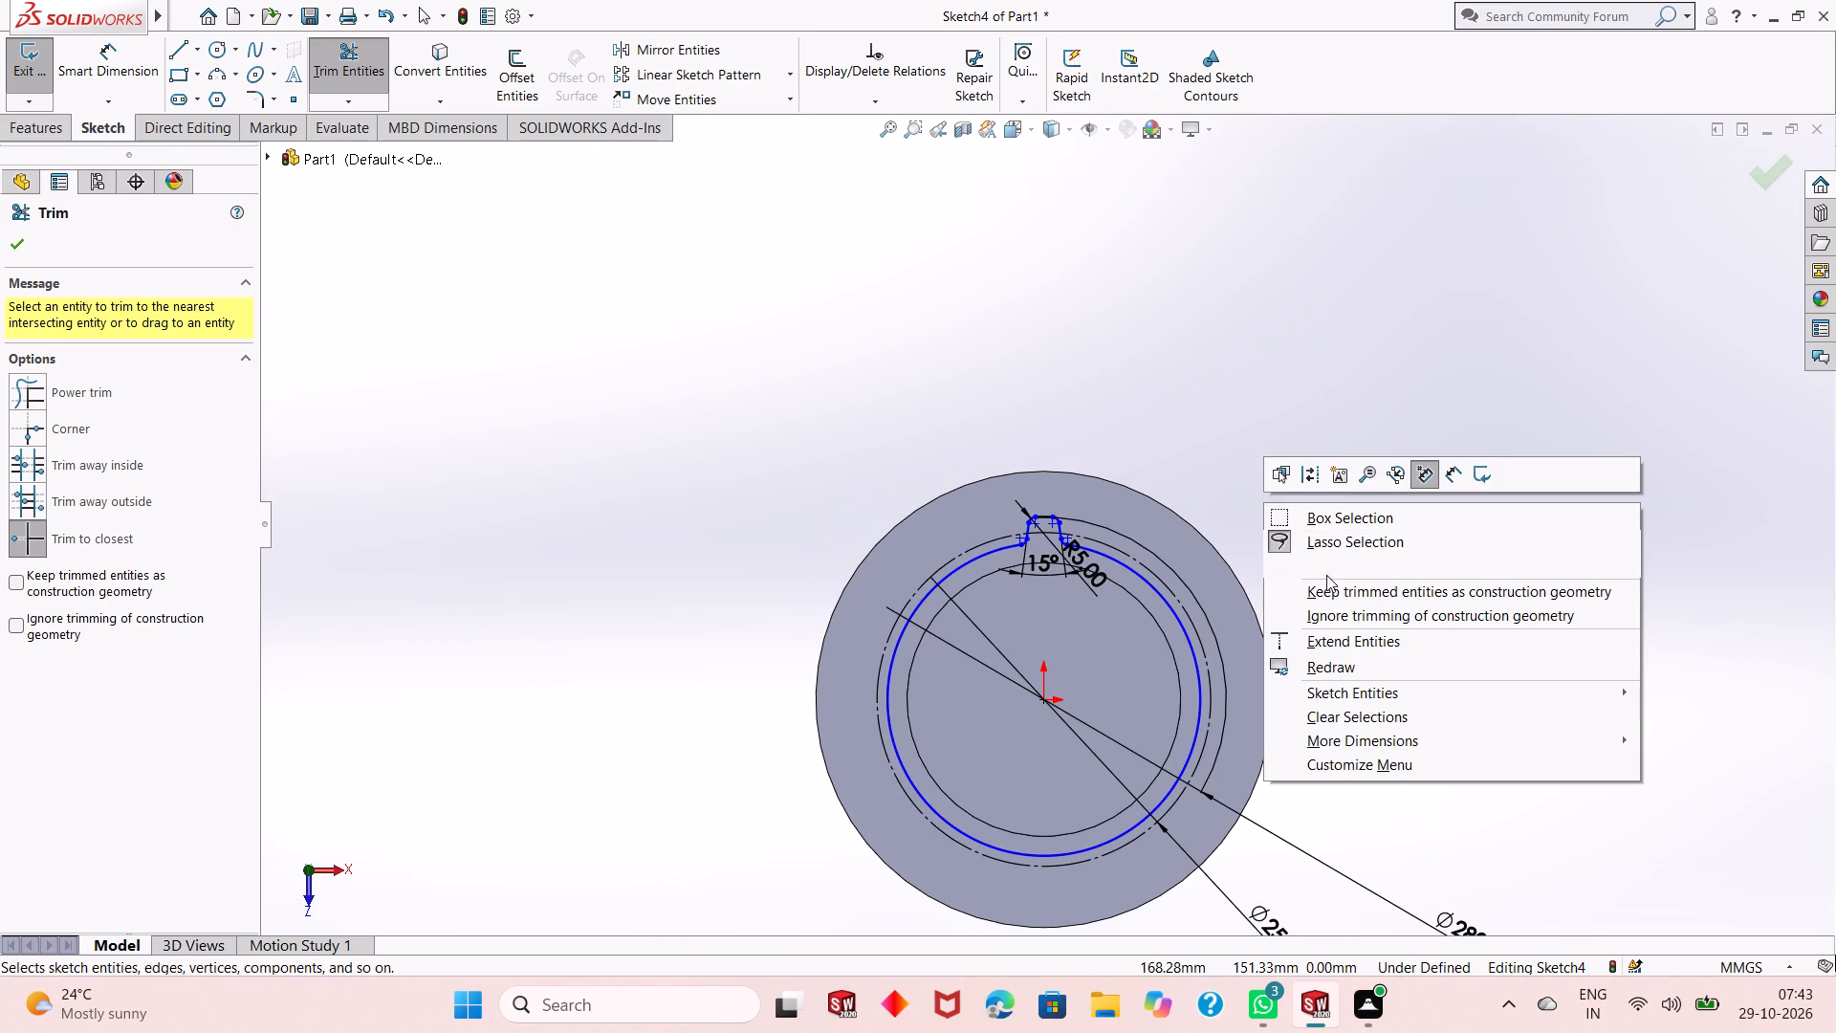
click(1339, 560)
Dimension the radius of the large inner arc at 120 mm.
click(125, 61)
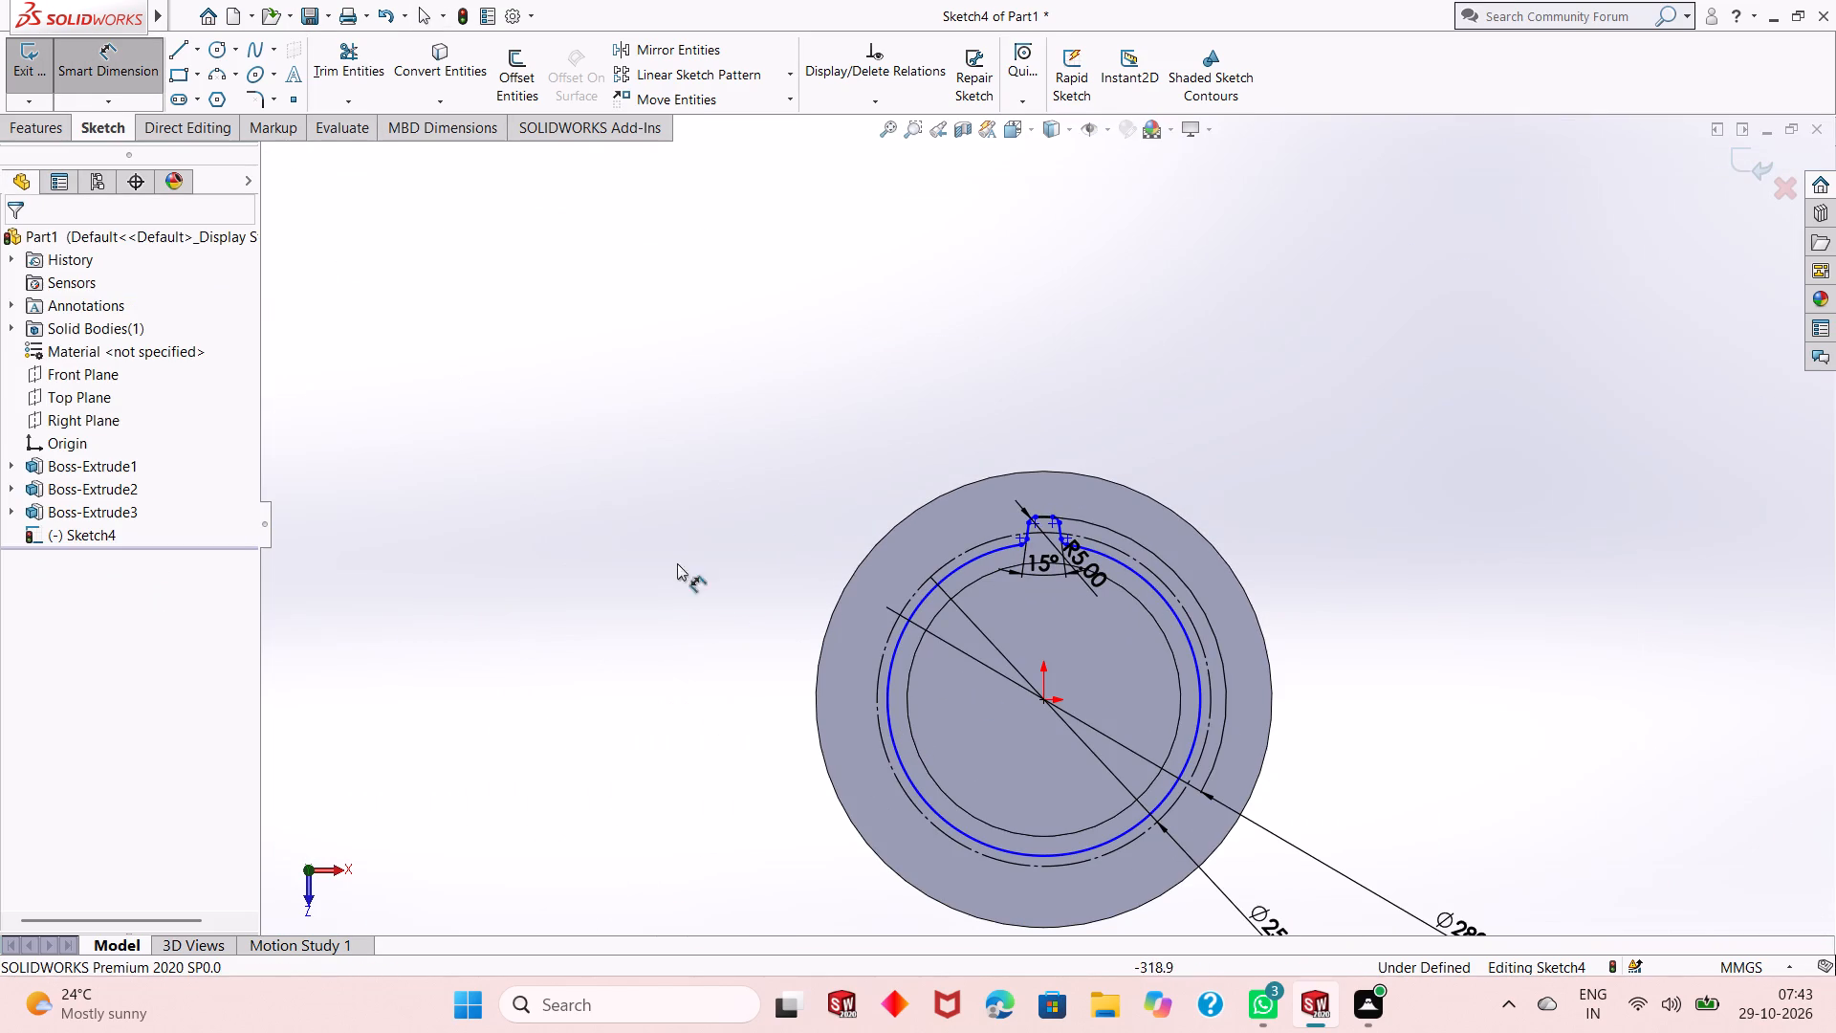
click(918, 789)
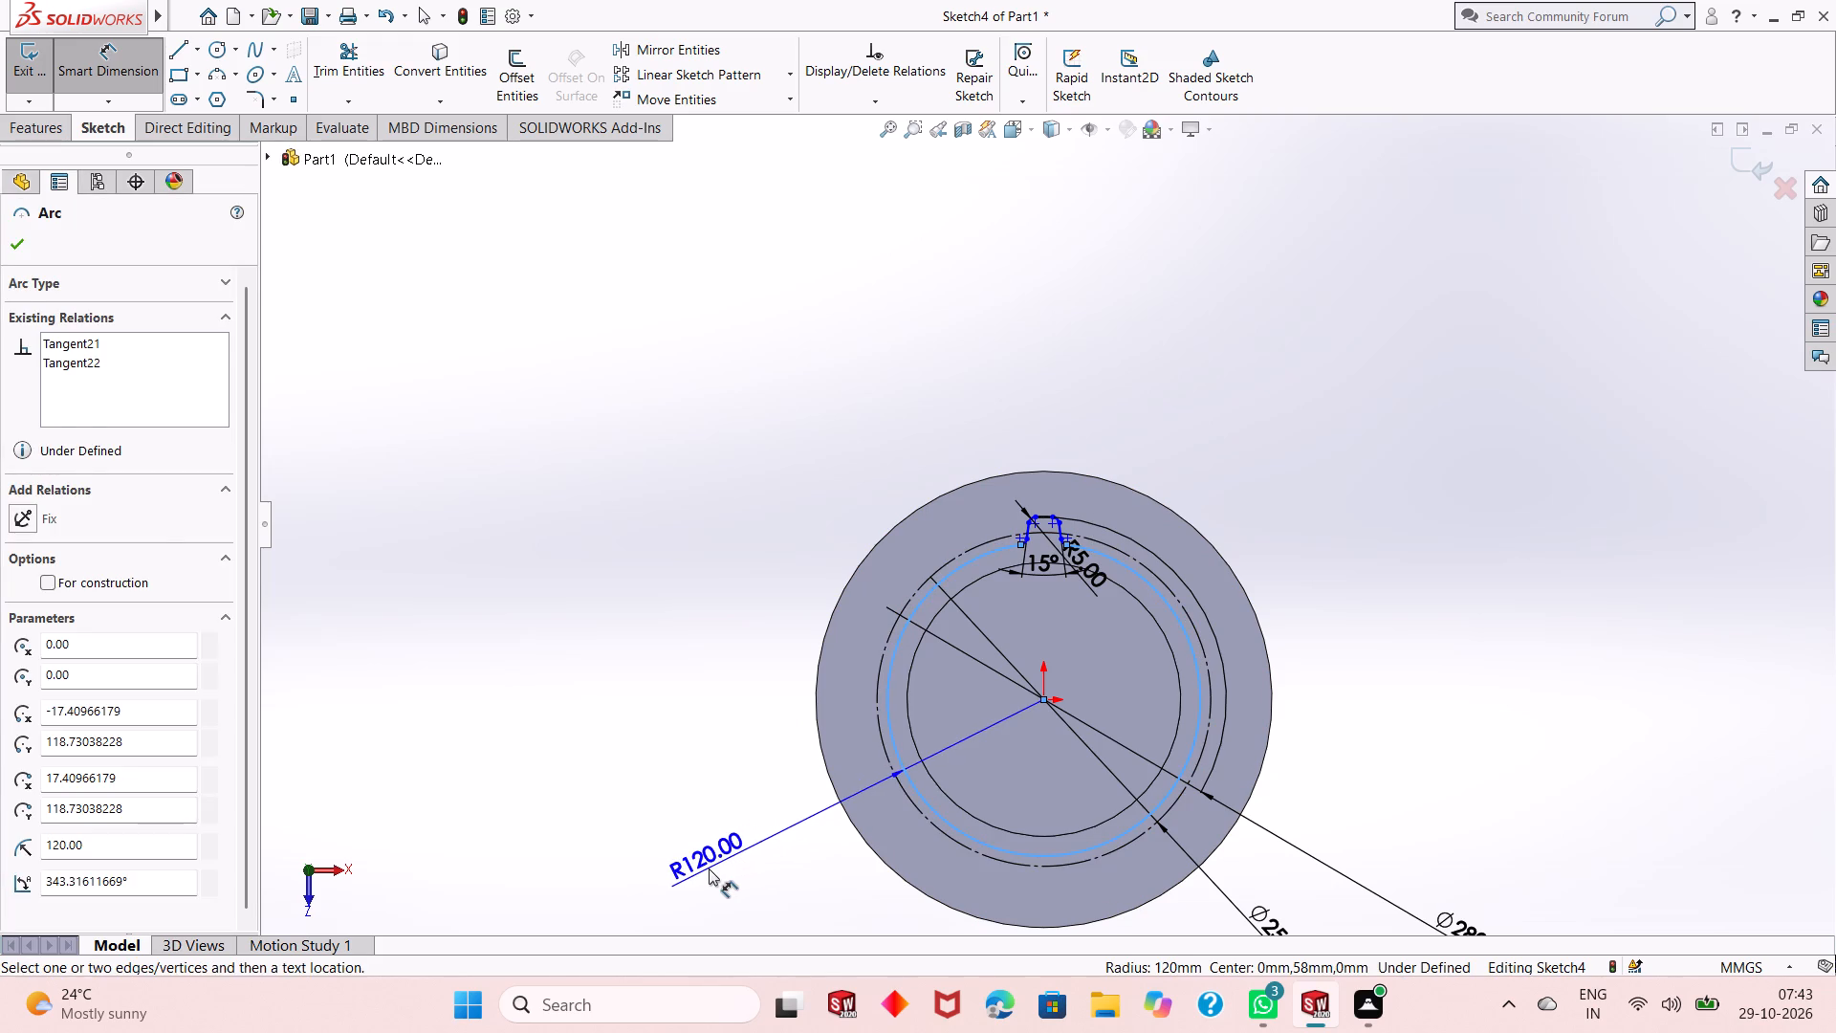
click(709, 868)
key(Return)
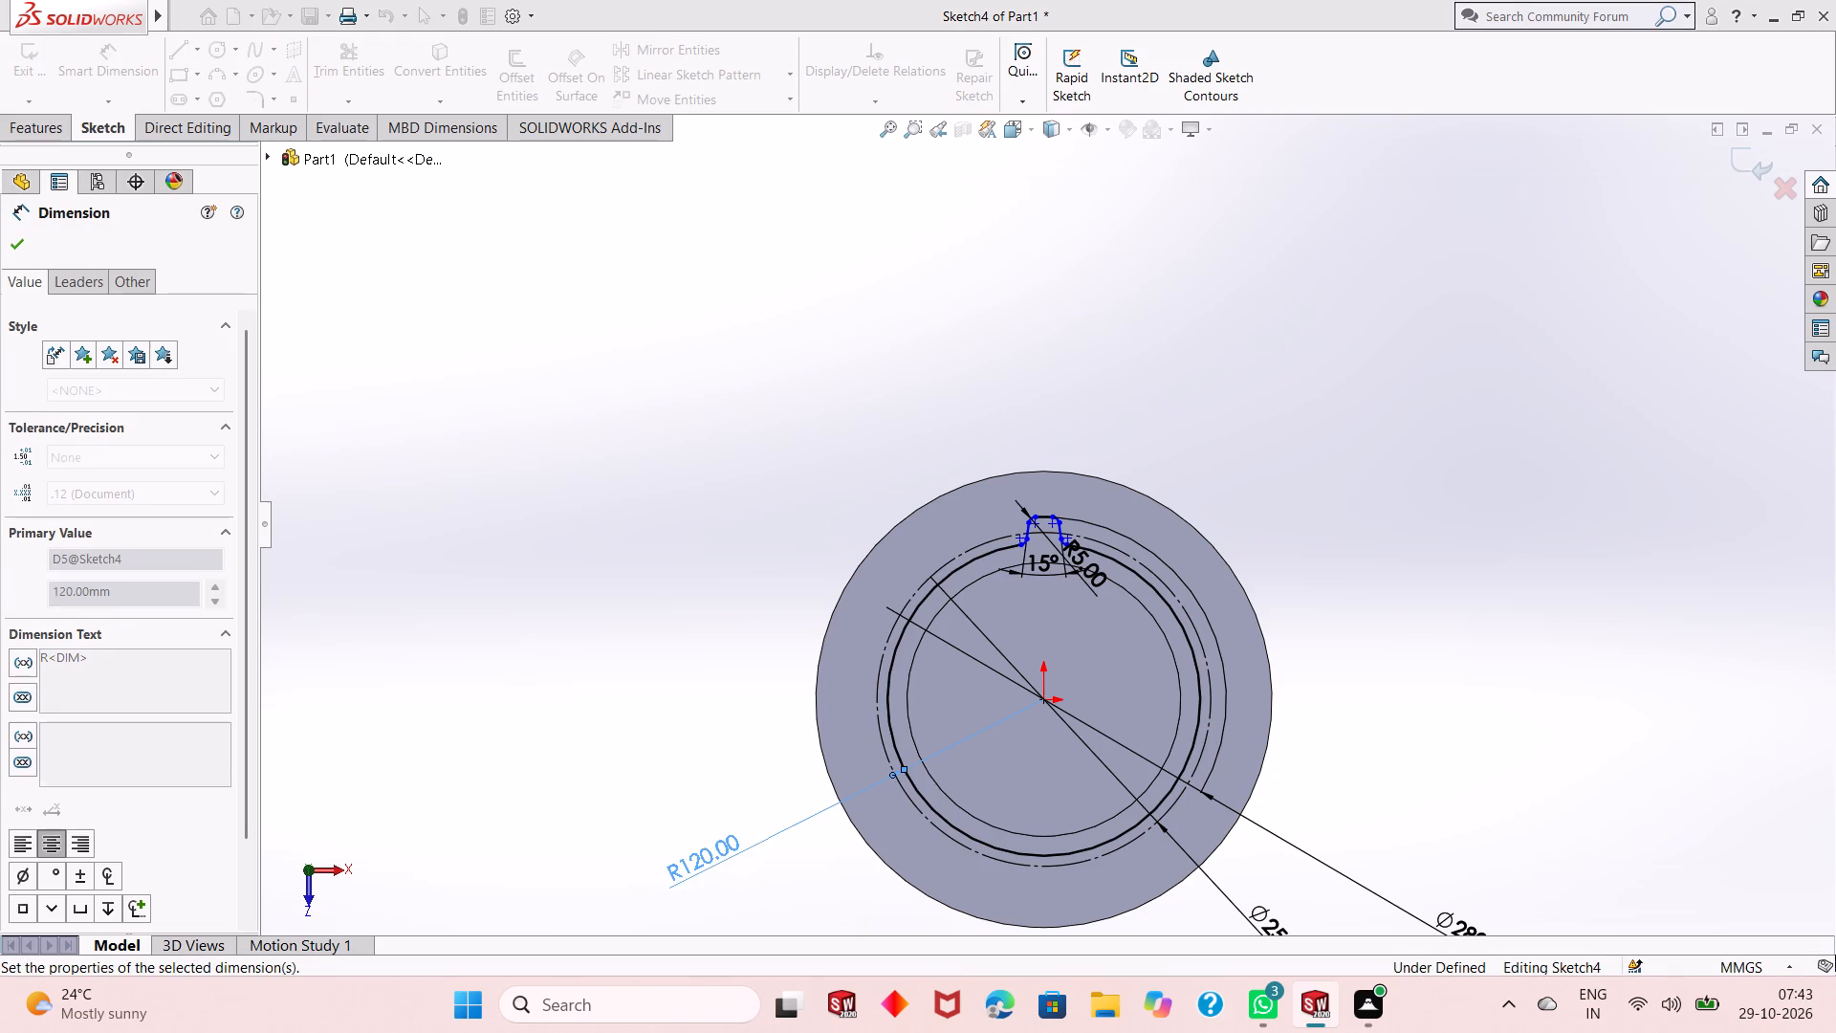
scroll(1059, 555, up, 2)
scroll(1041, 522, down, 3)
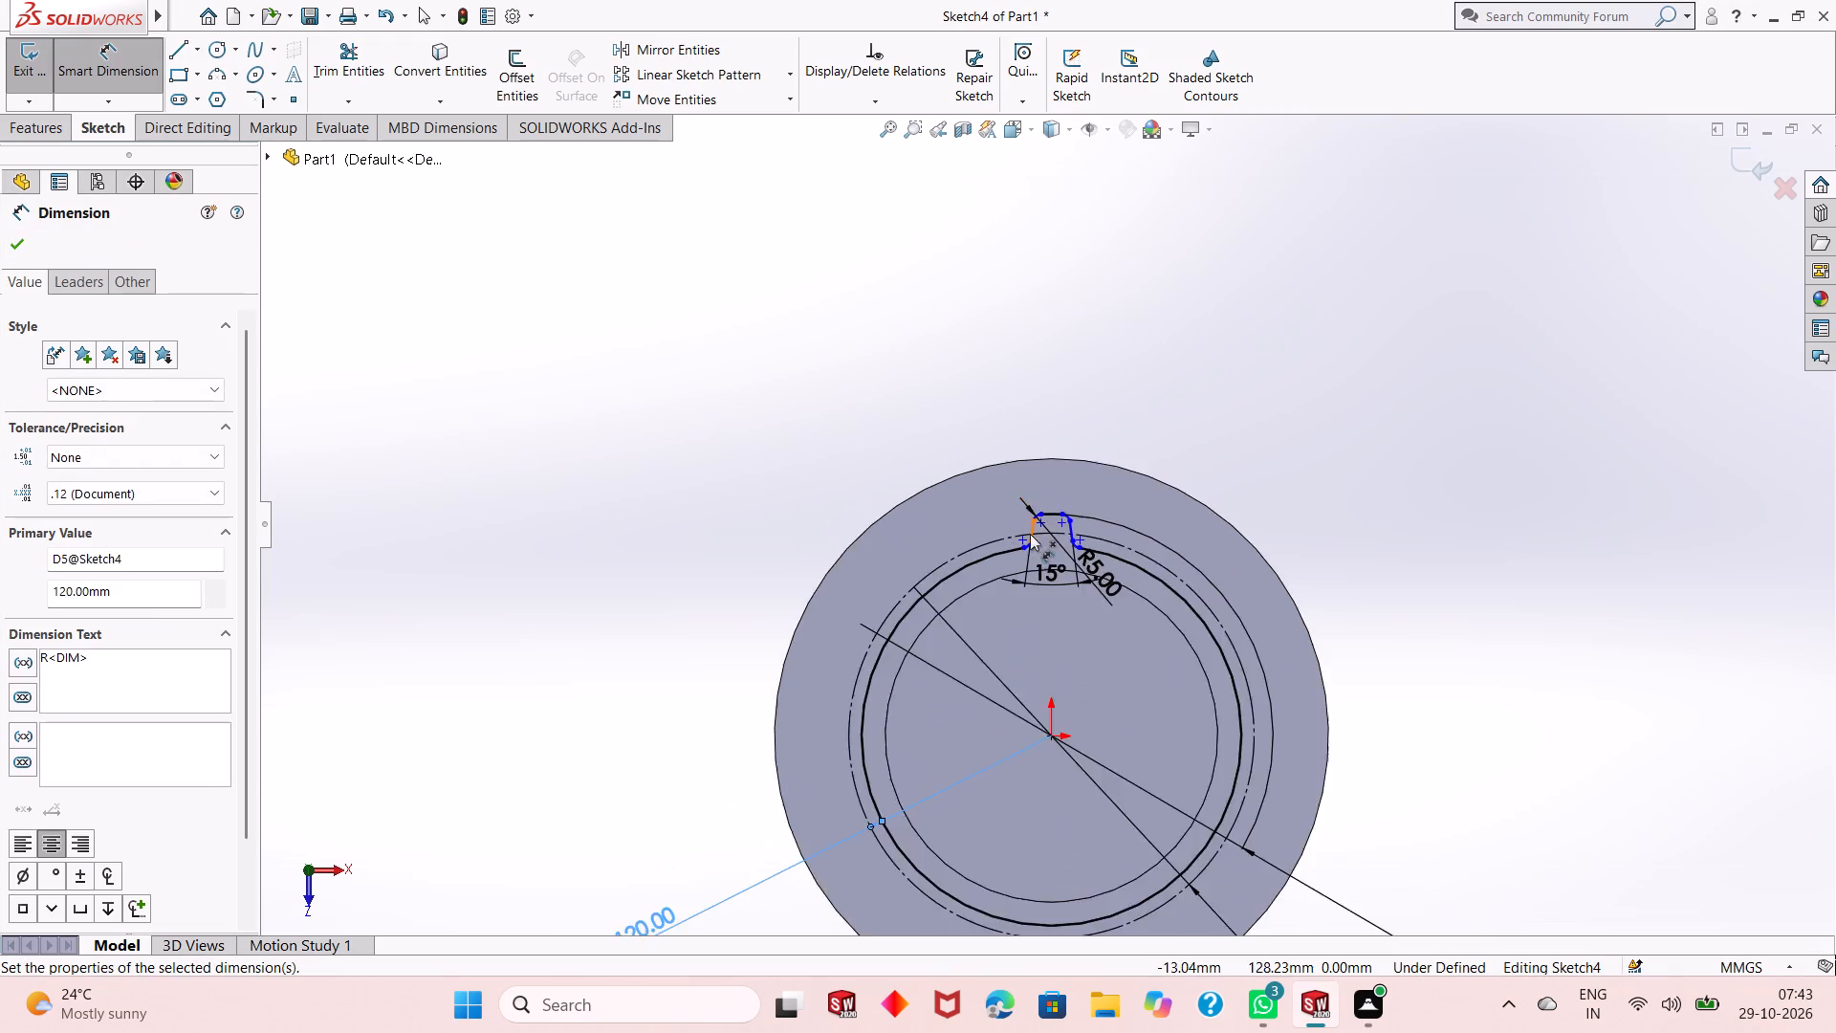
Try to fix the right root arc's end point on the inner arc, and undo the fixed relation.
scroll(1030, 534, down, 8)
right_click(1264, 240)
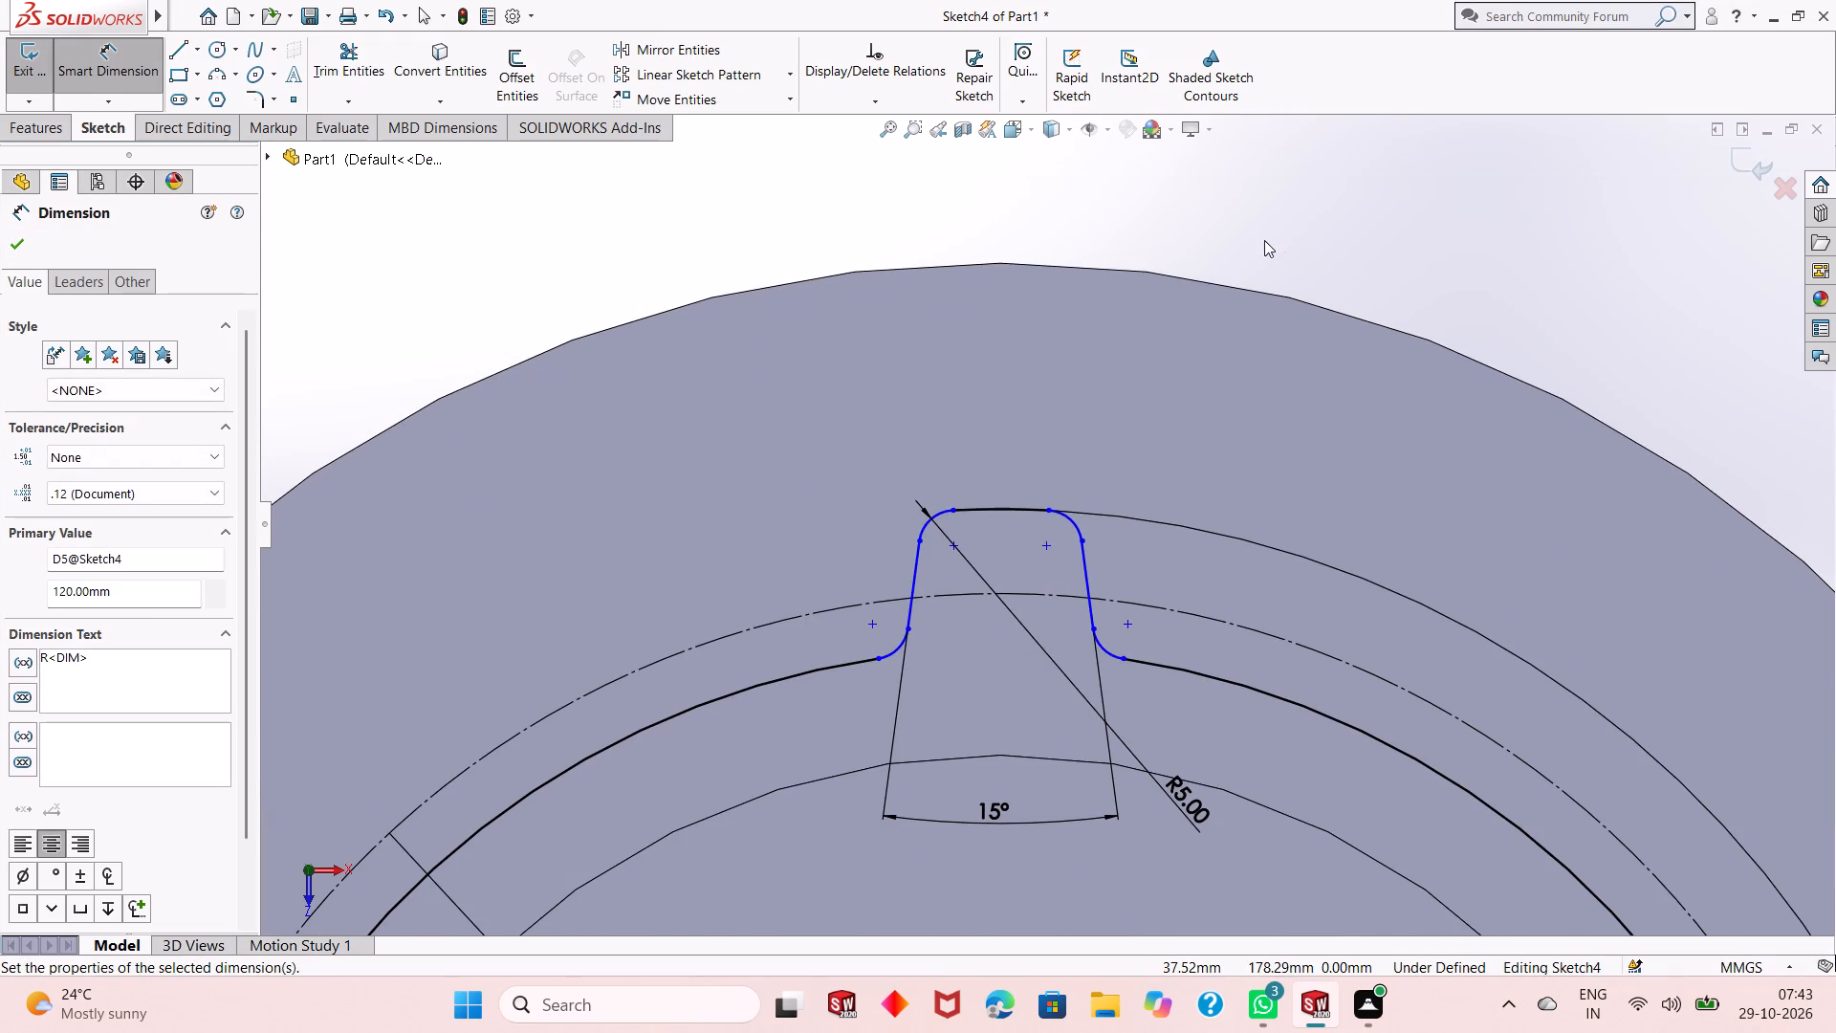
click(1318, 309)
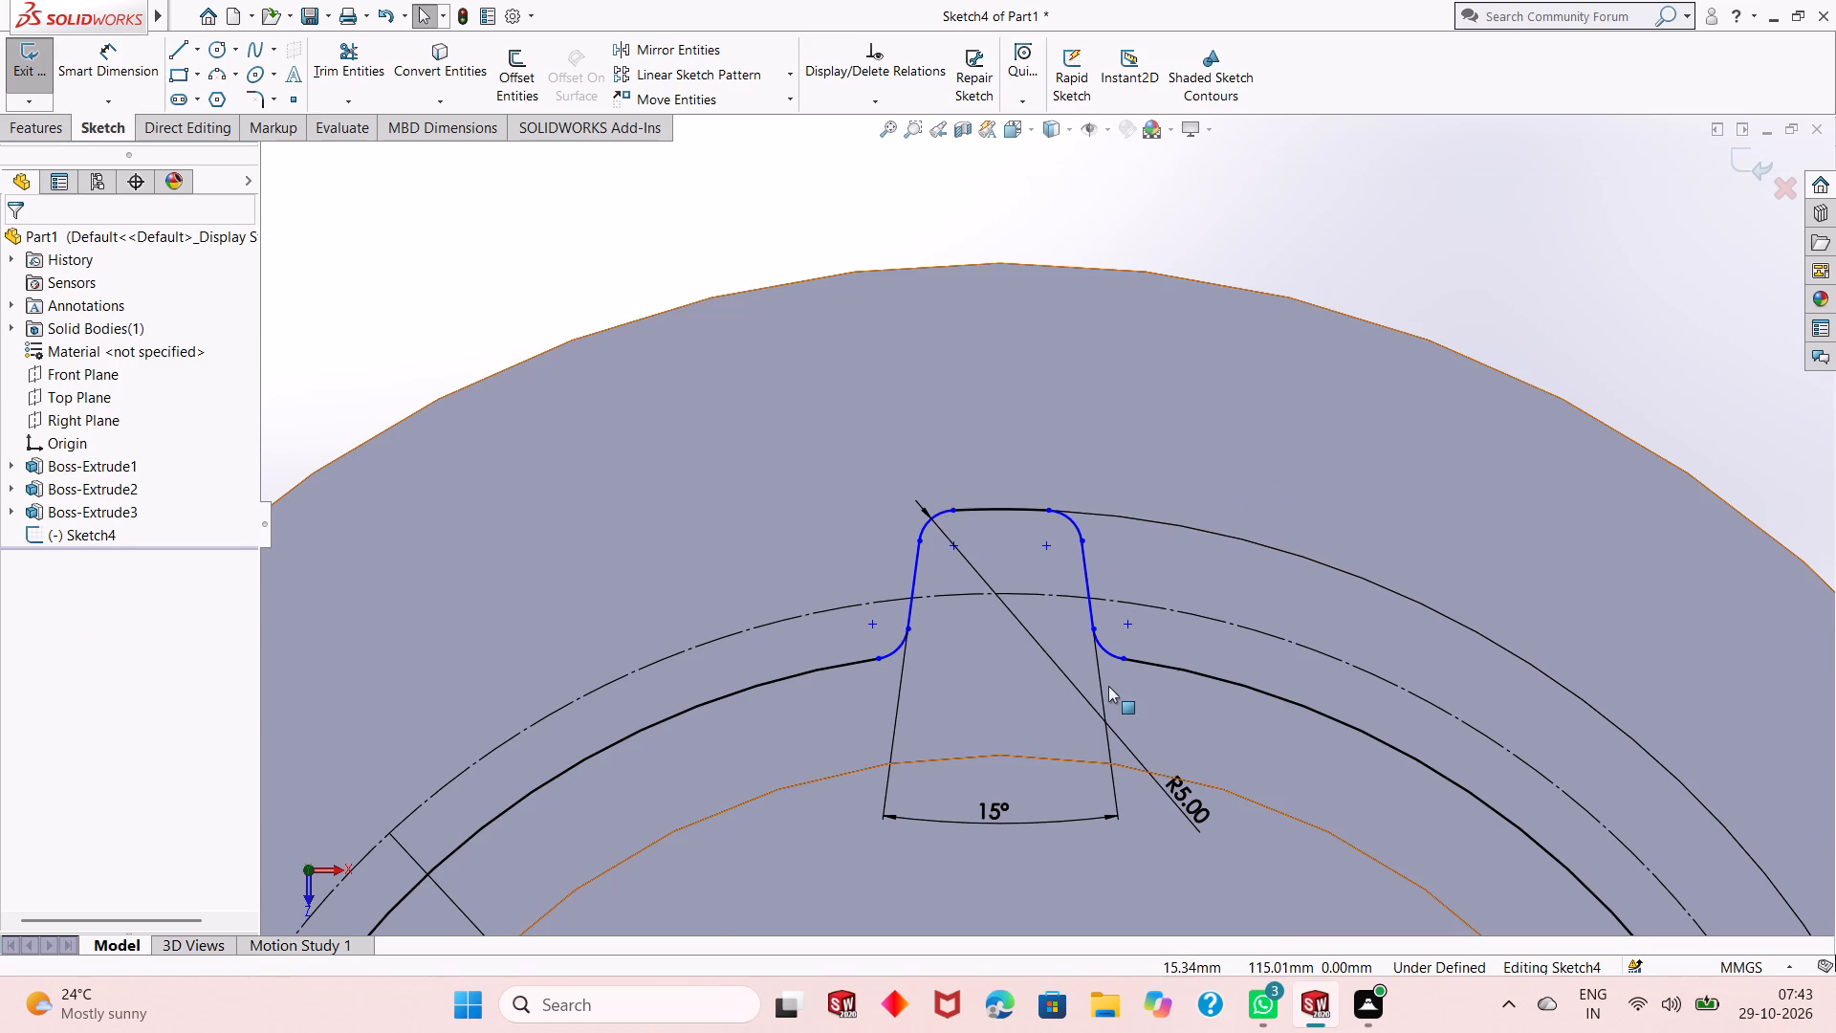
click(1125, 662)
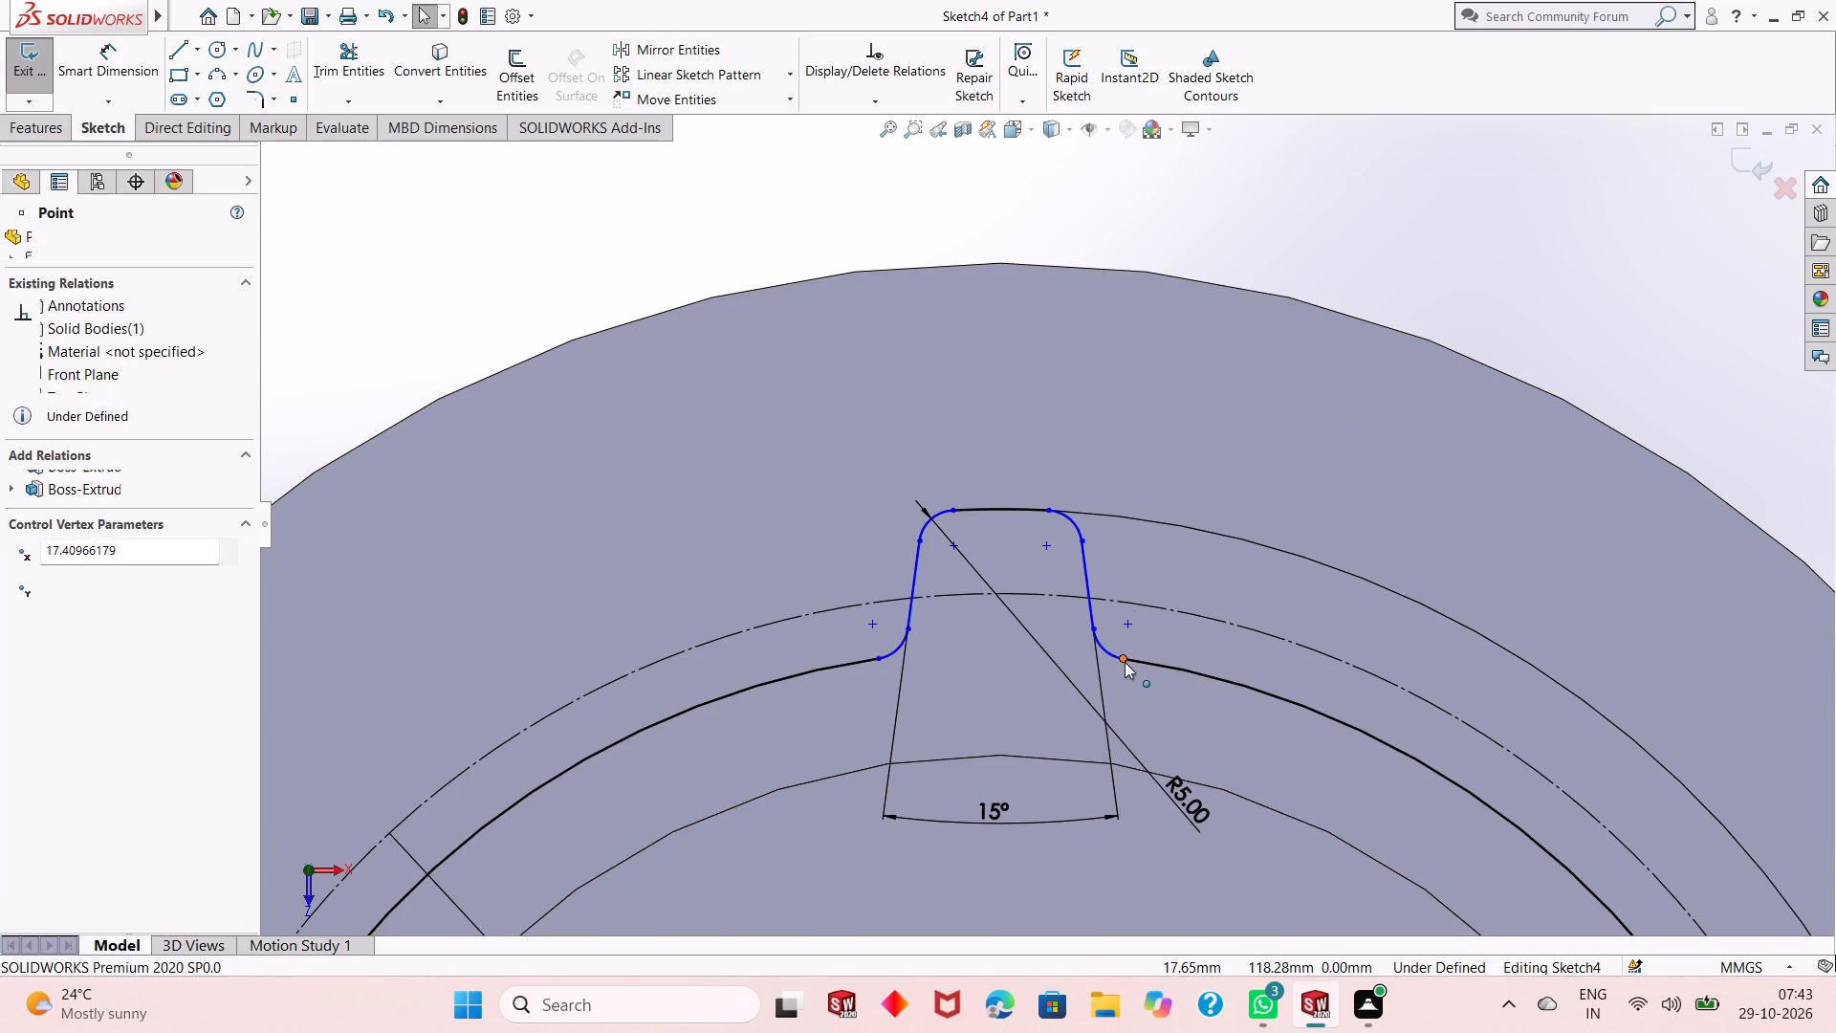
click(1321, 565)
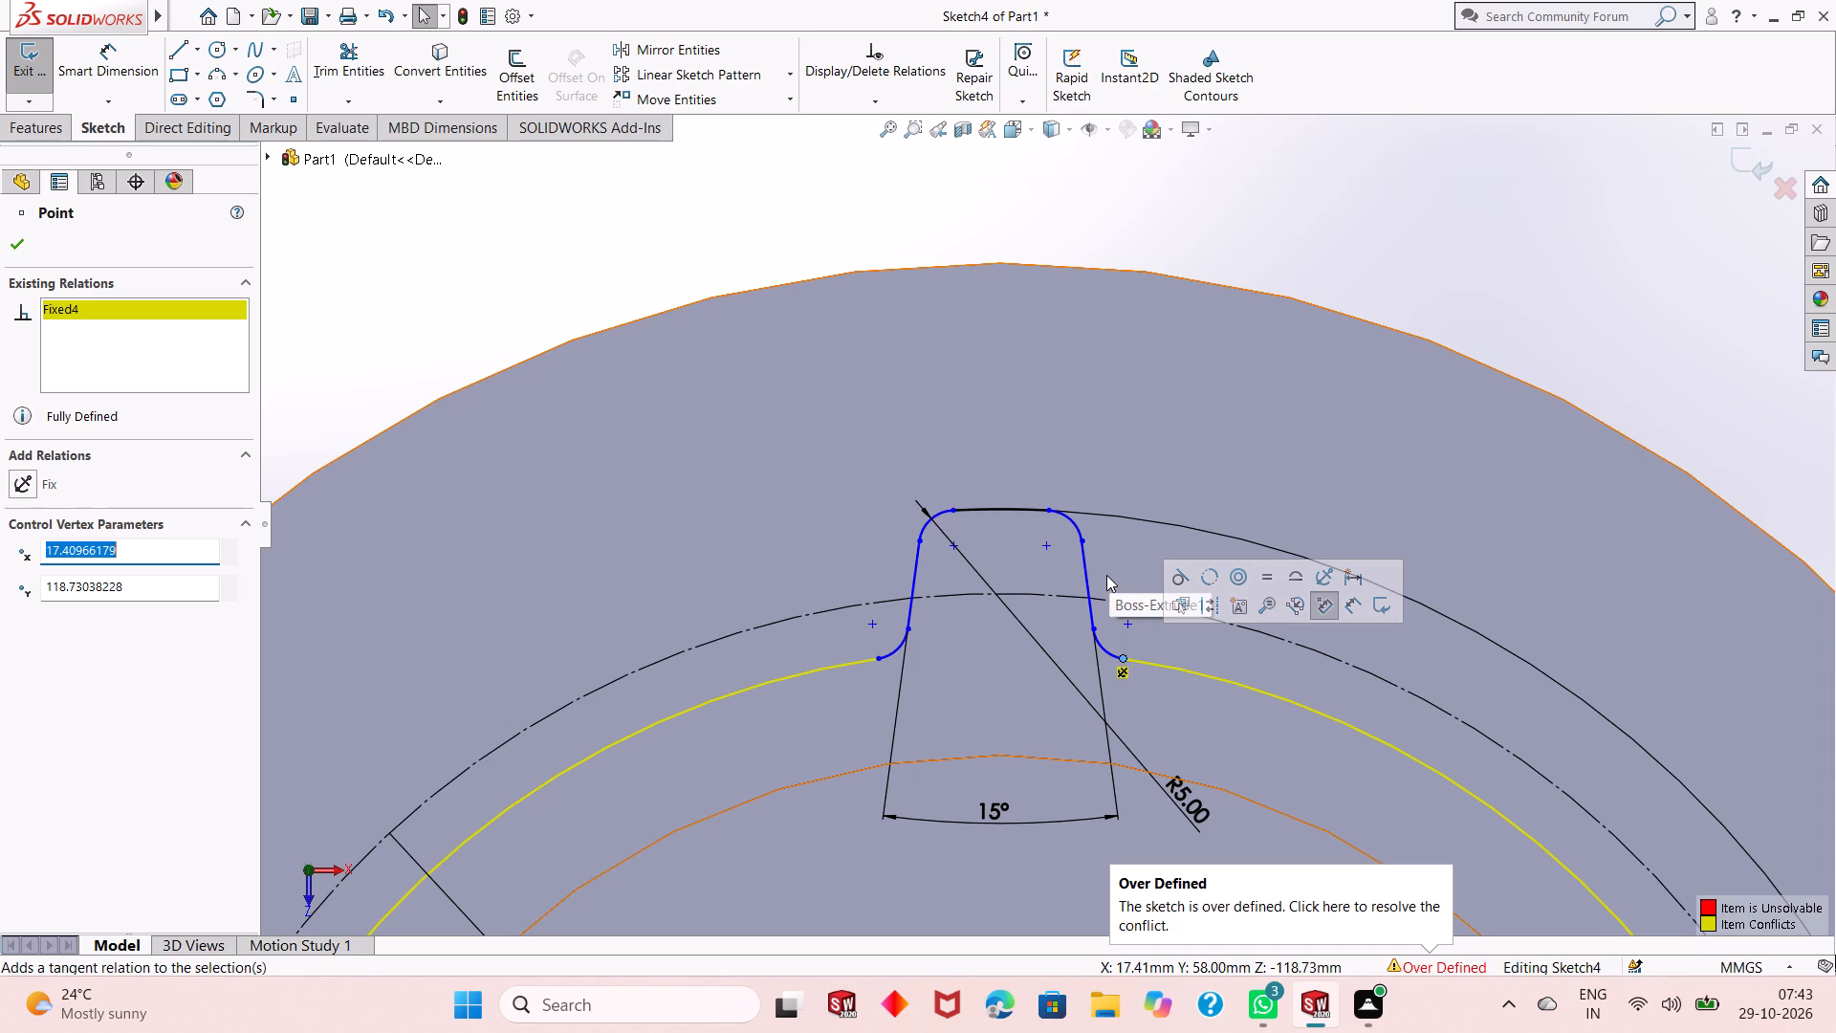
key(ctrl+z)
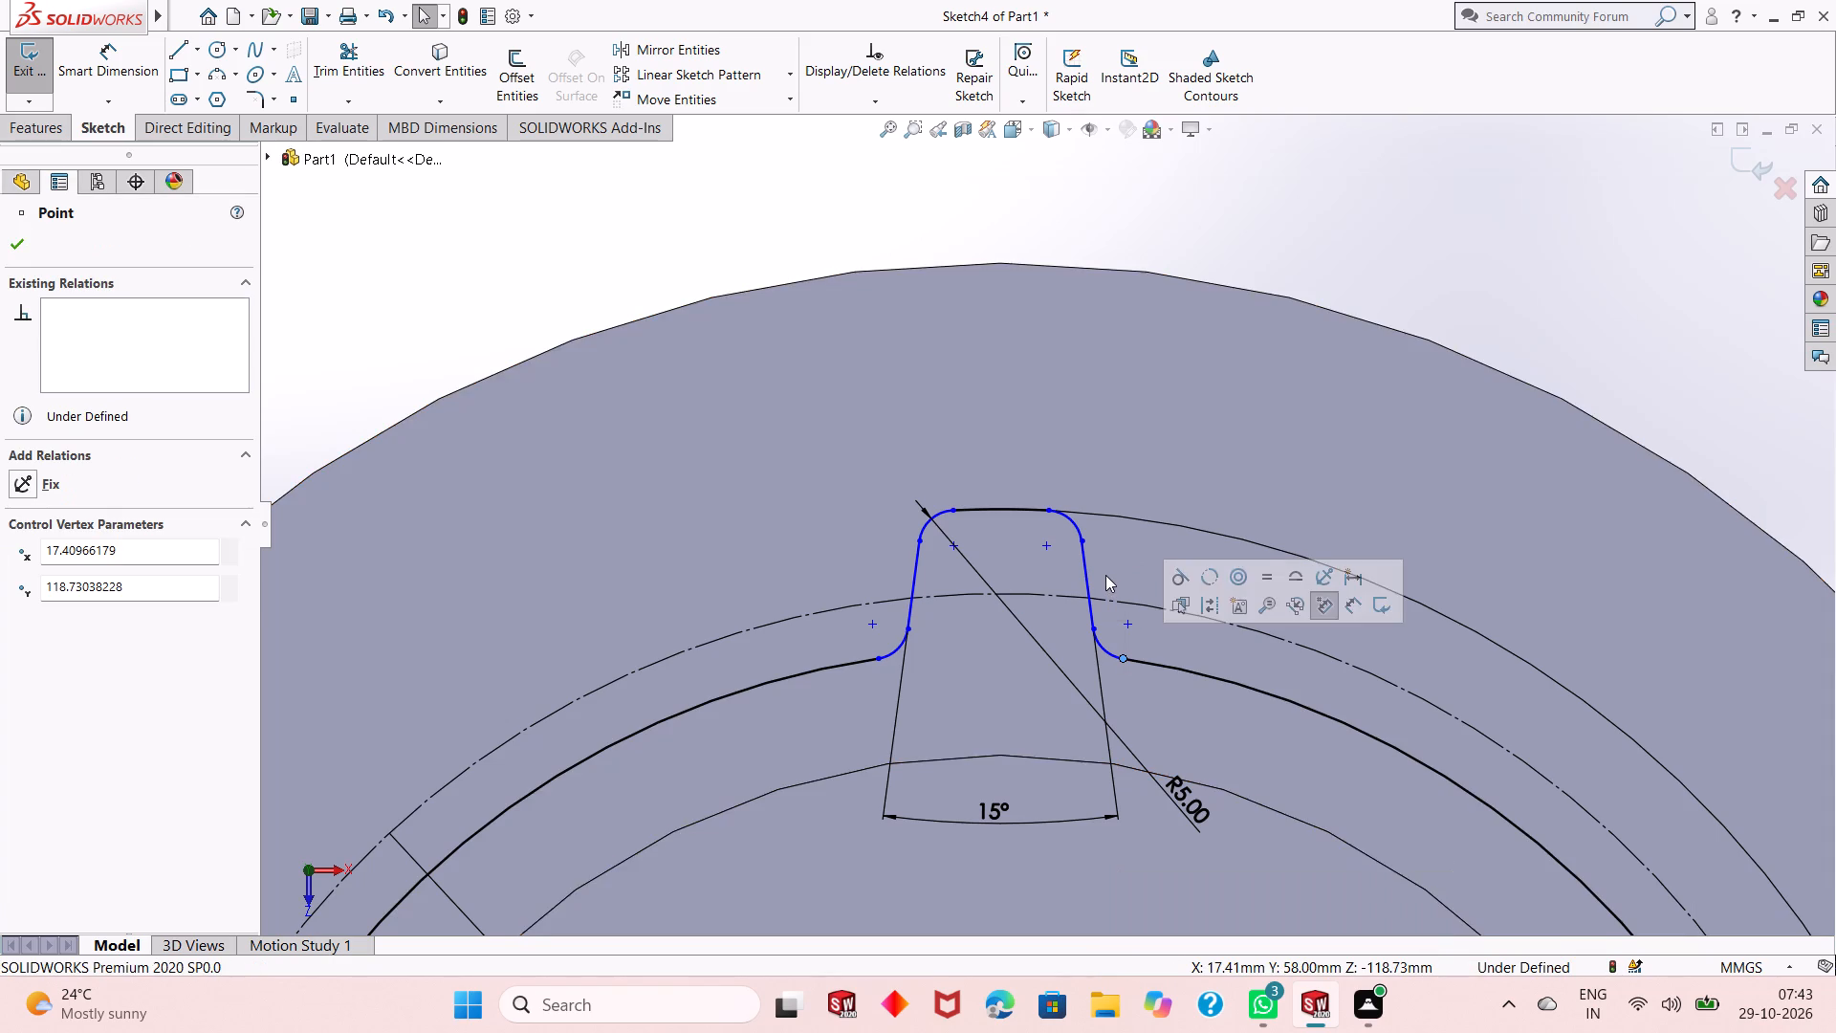
Fix the point joining the left tip corner arc to the tooth's top arc, and delete the 280 mm diameter dimension.
click(949, 509)
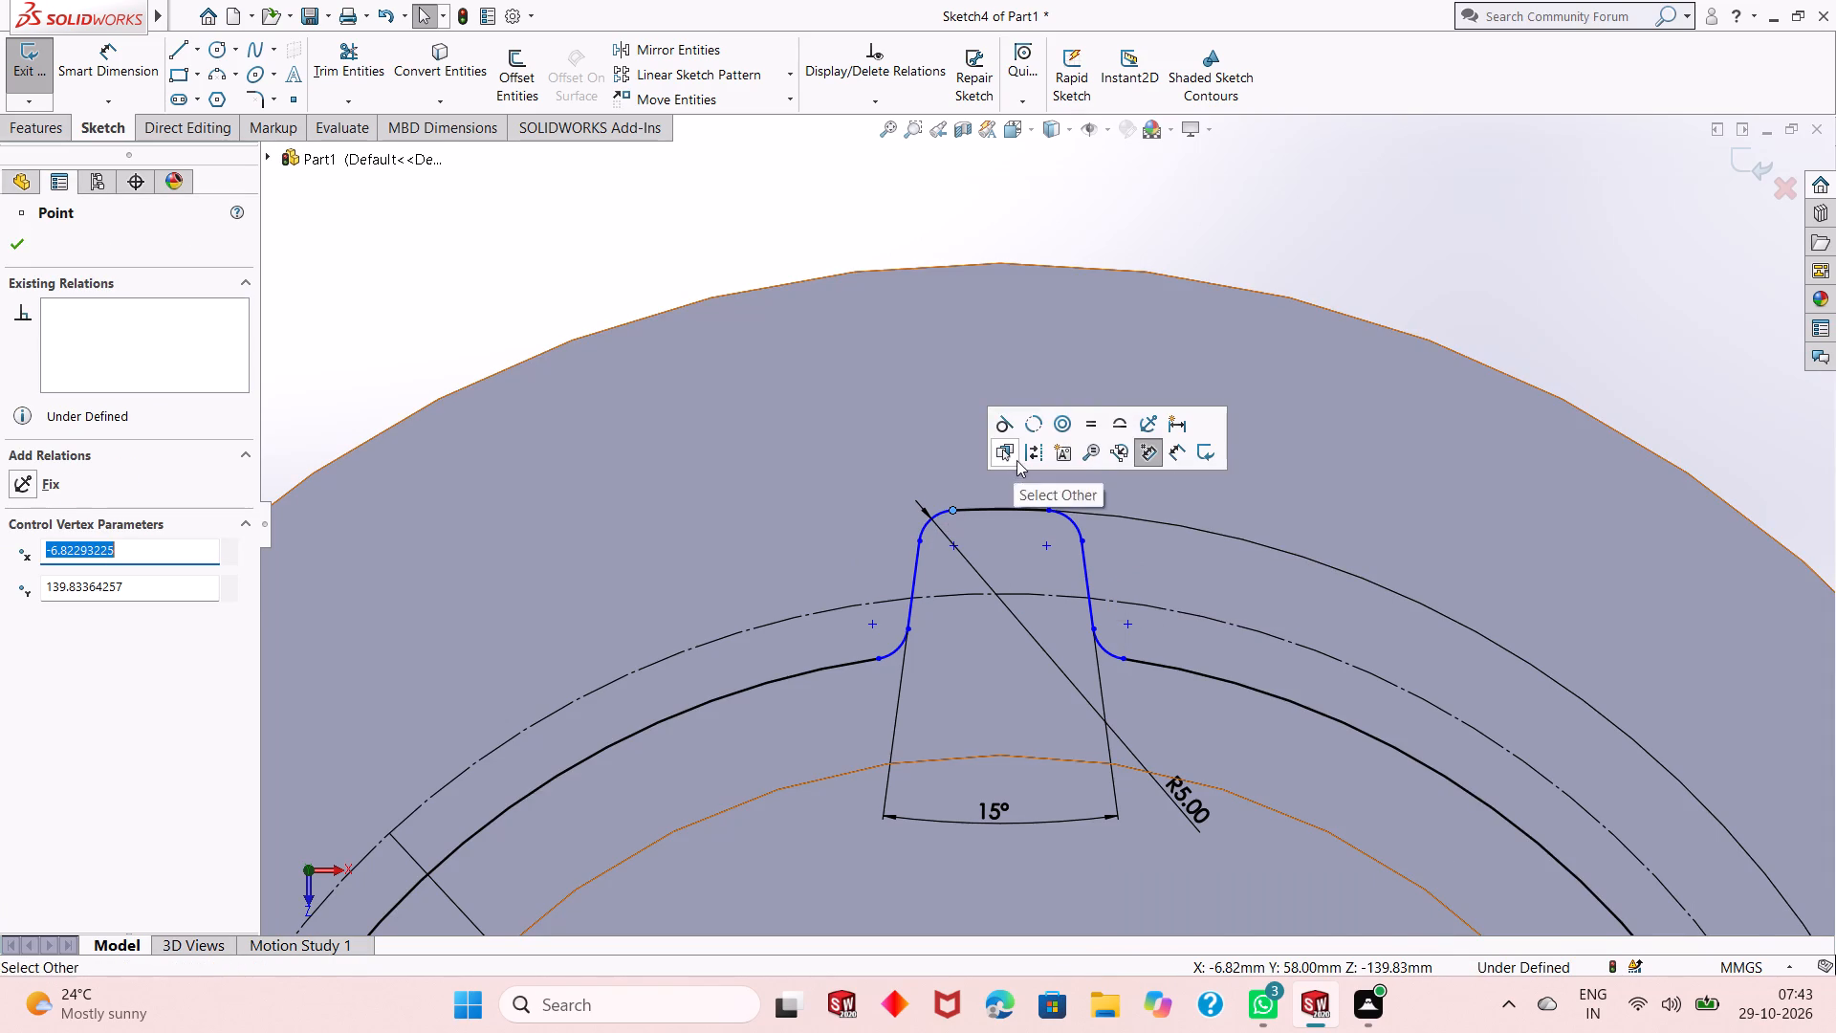
click(1142, 427)
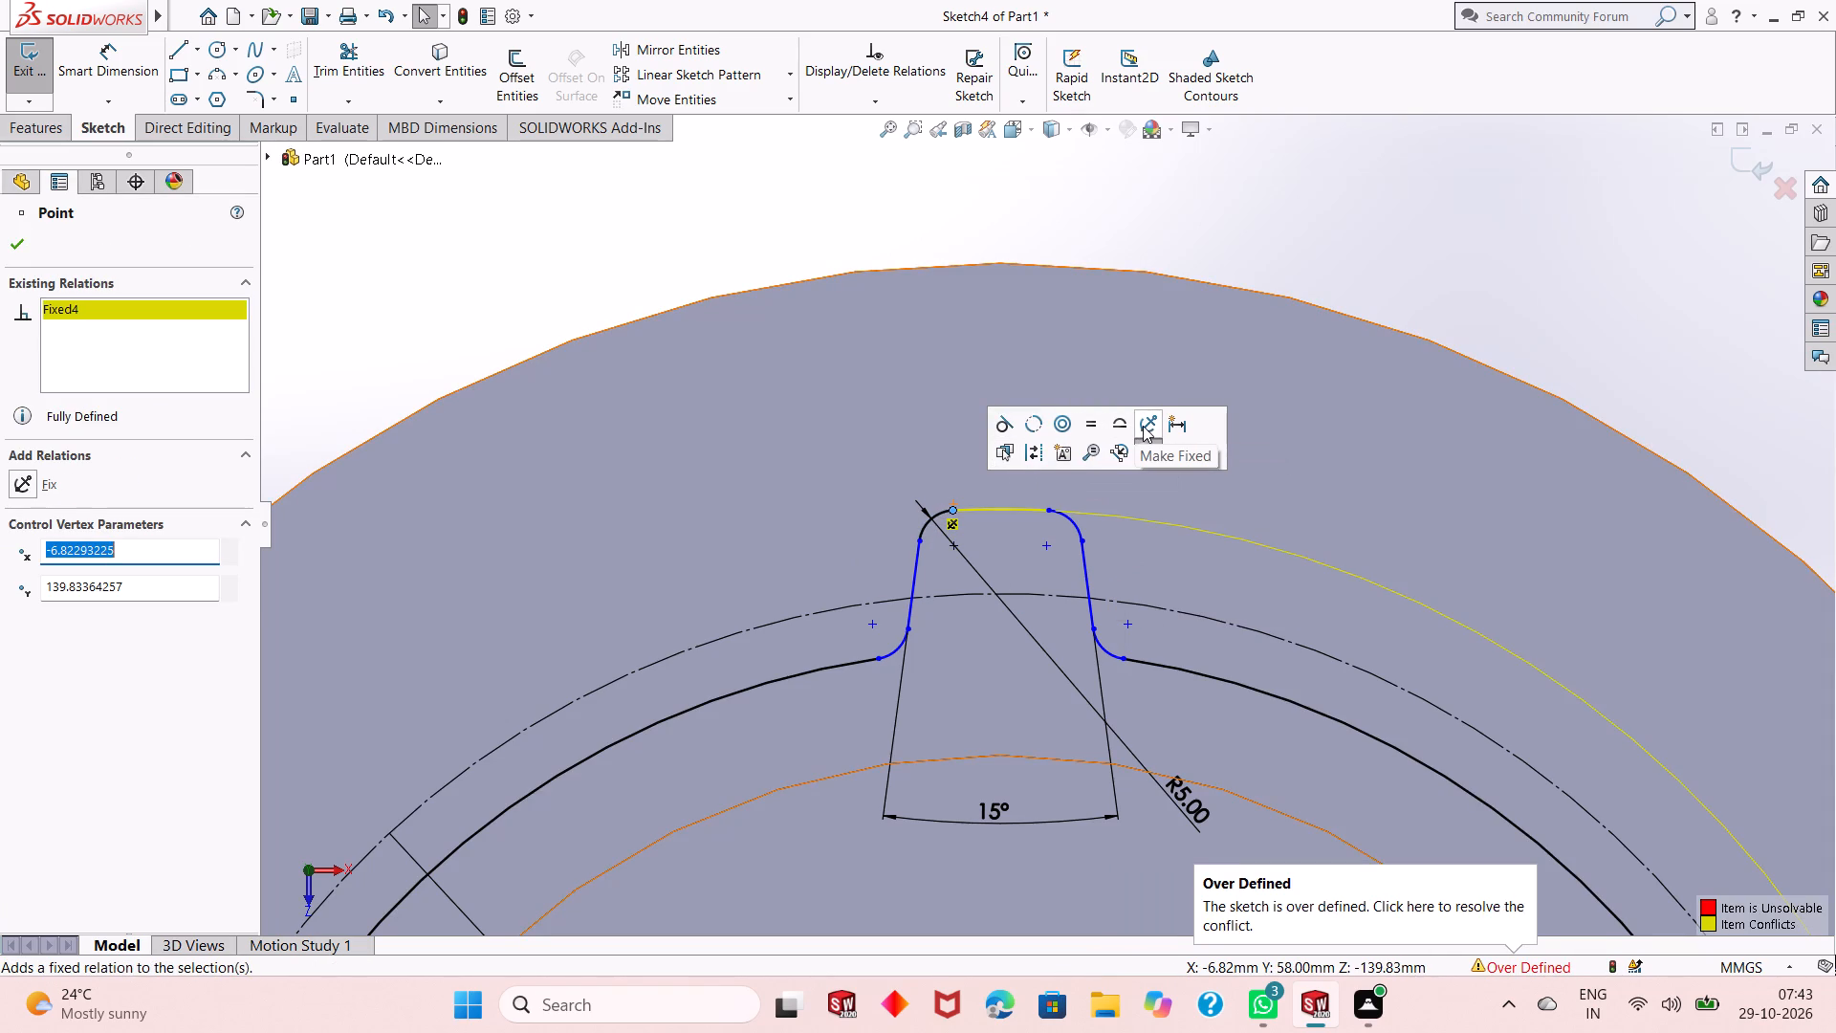
scroll(1071, 609, up, 9)
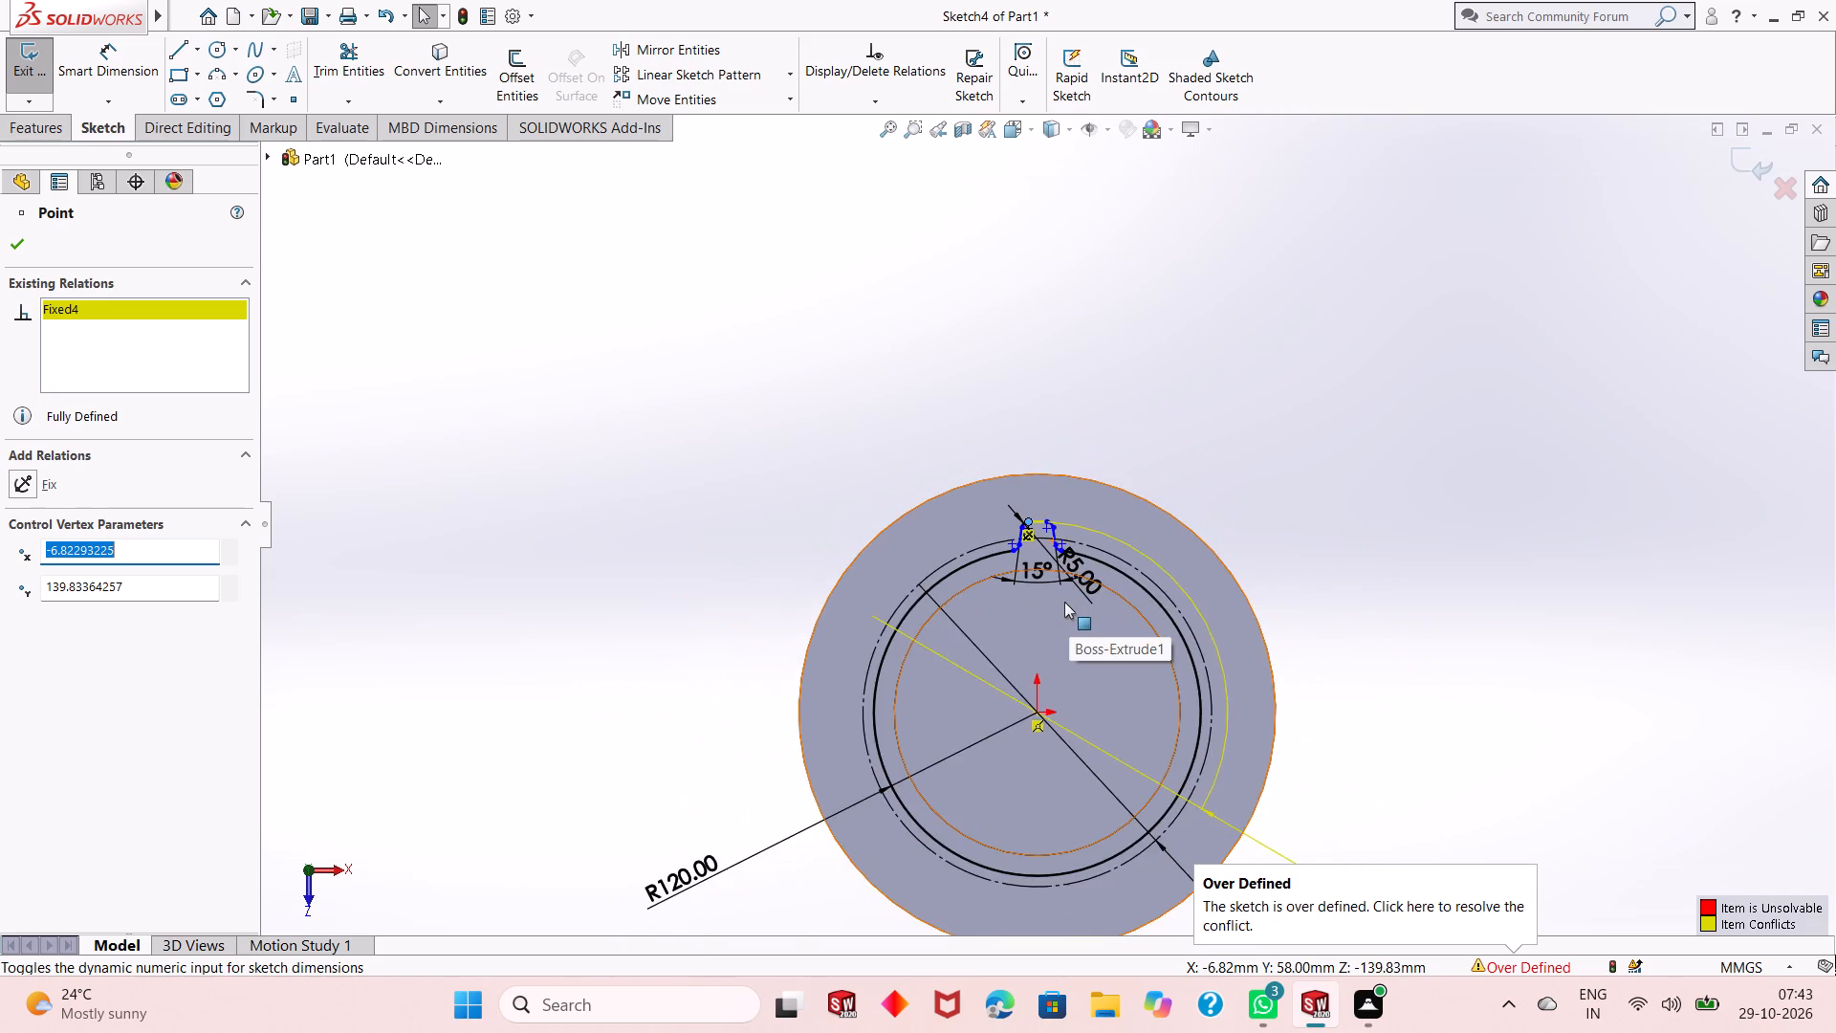
scroll(1064, 602, up, 1)
scroll(1048, 604, down, 1)
scroll(1048, 604, up, 3)
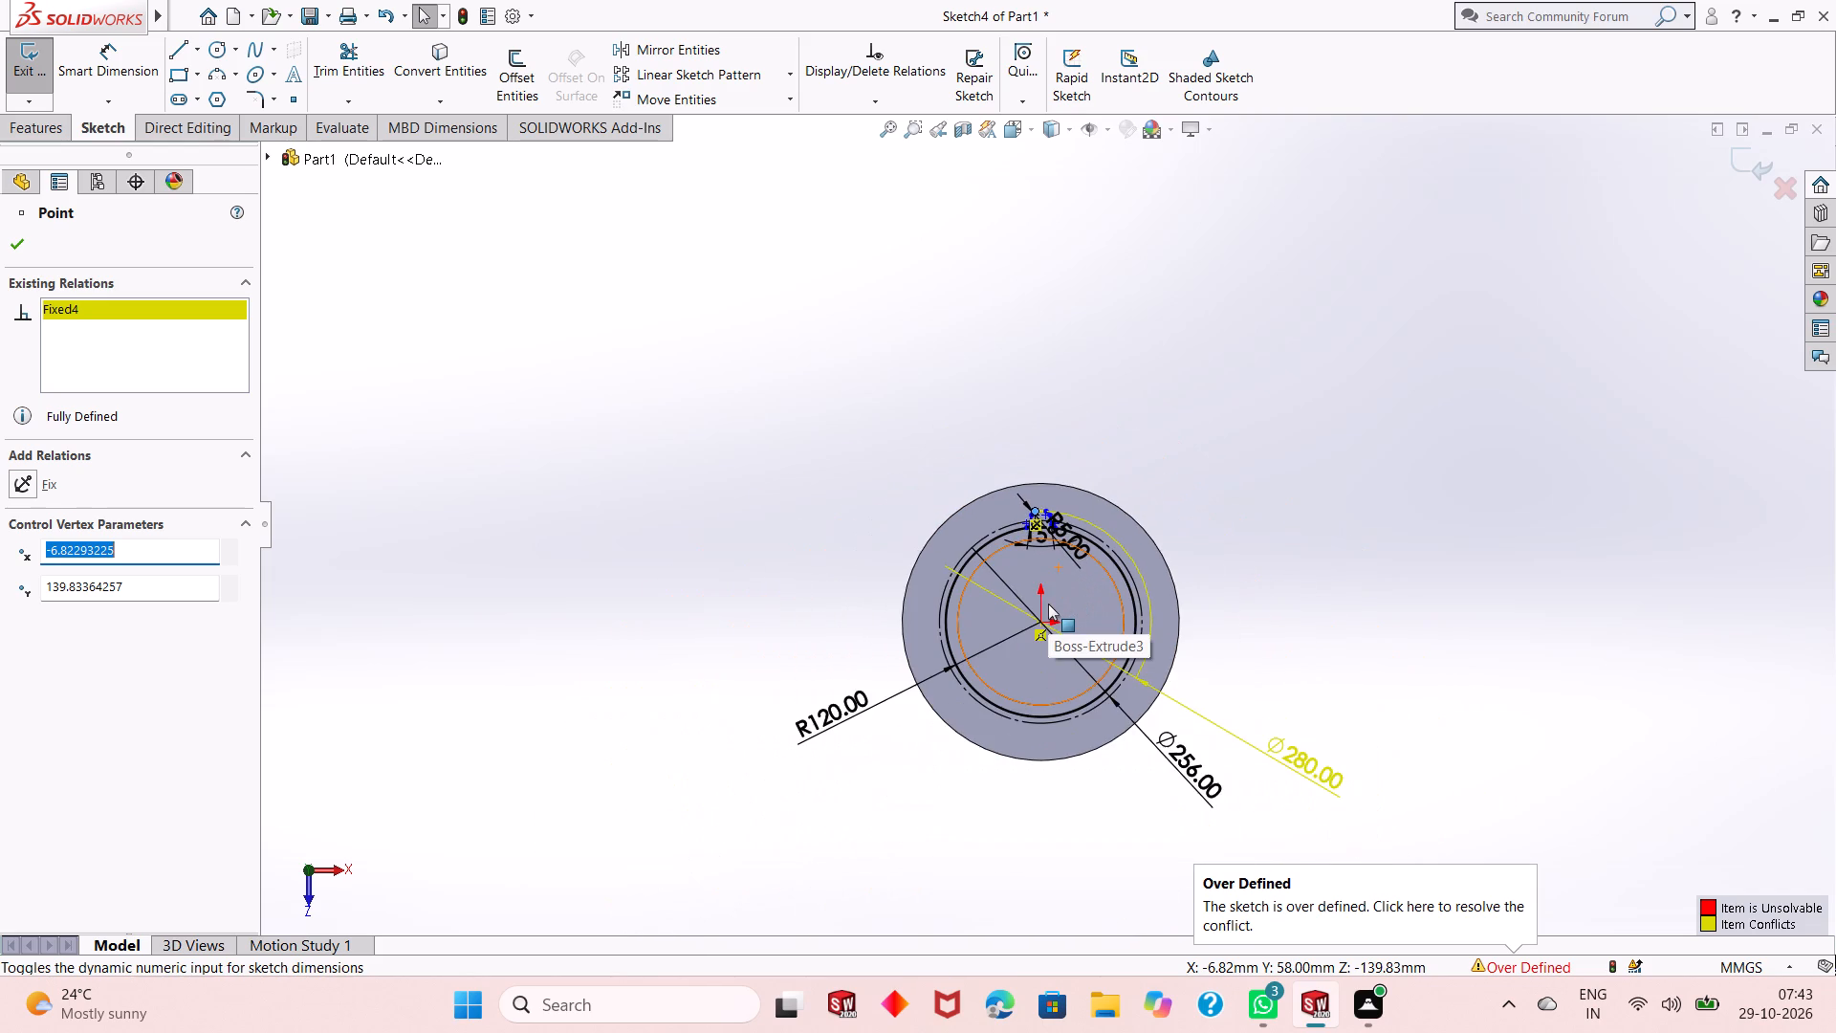
right_click(1301, 755)
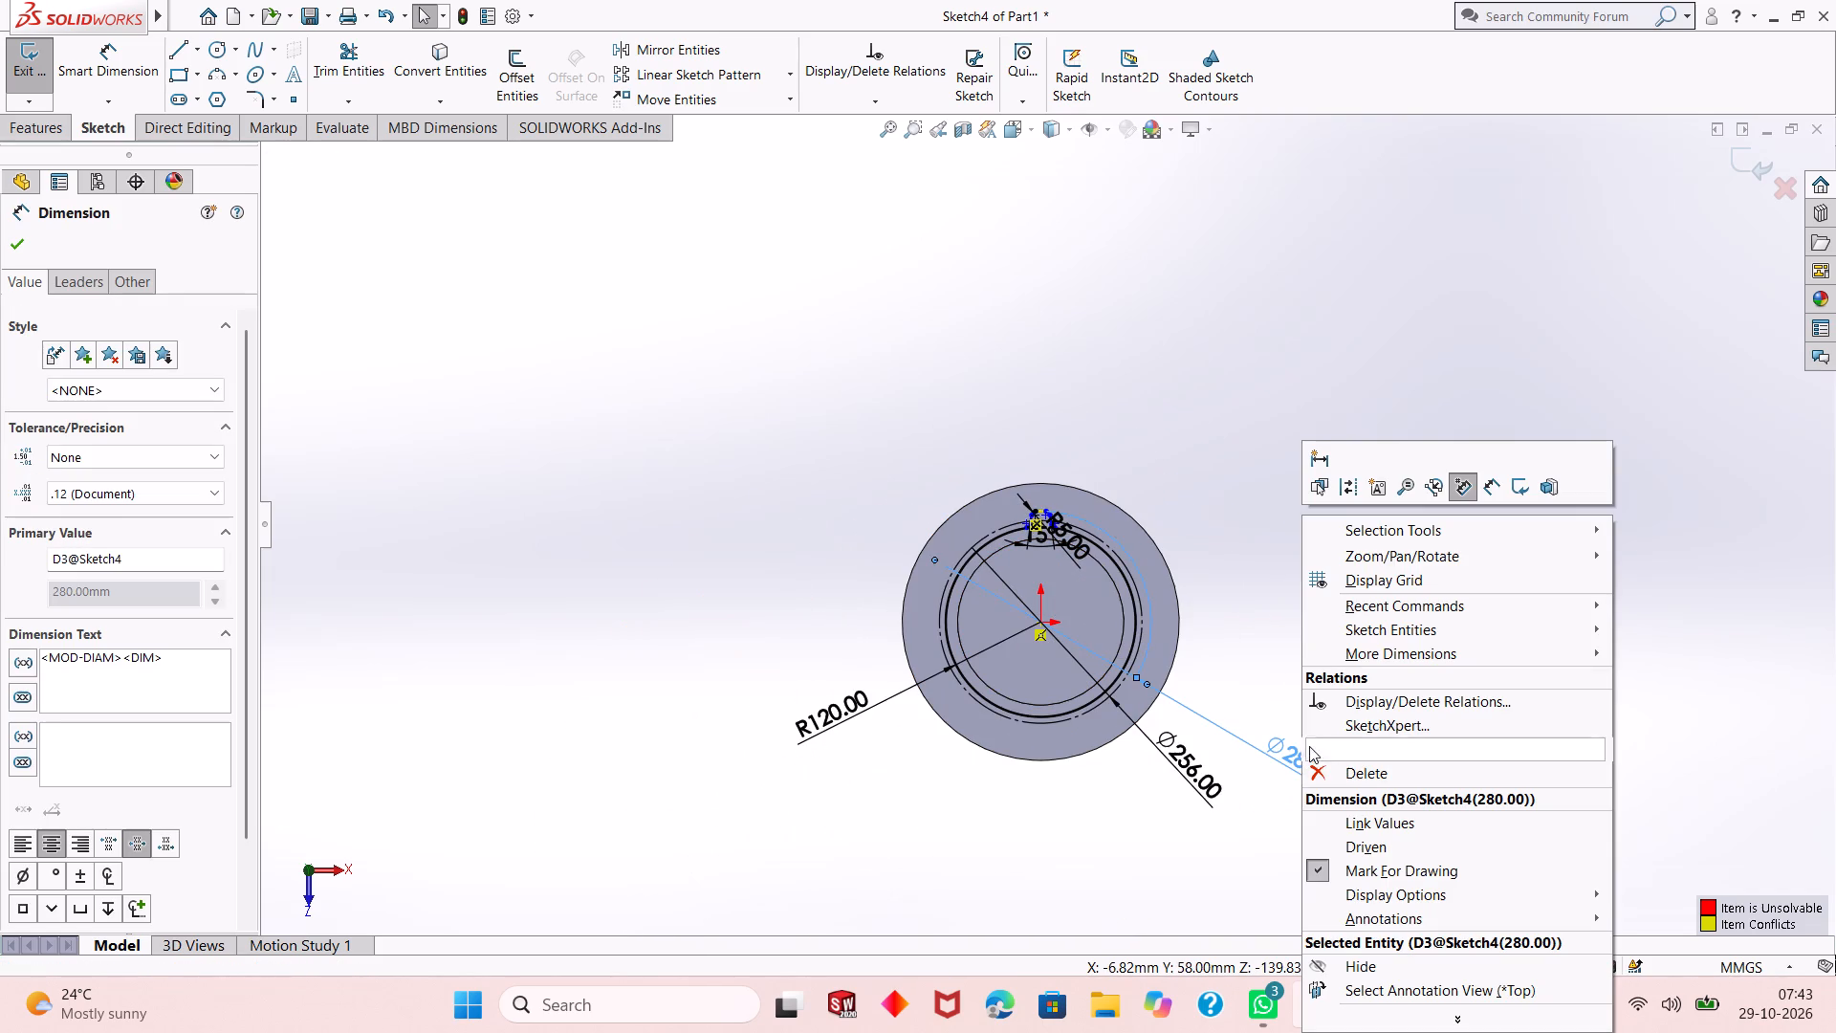
click(1323, 775)
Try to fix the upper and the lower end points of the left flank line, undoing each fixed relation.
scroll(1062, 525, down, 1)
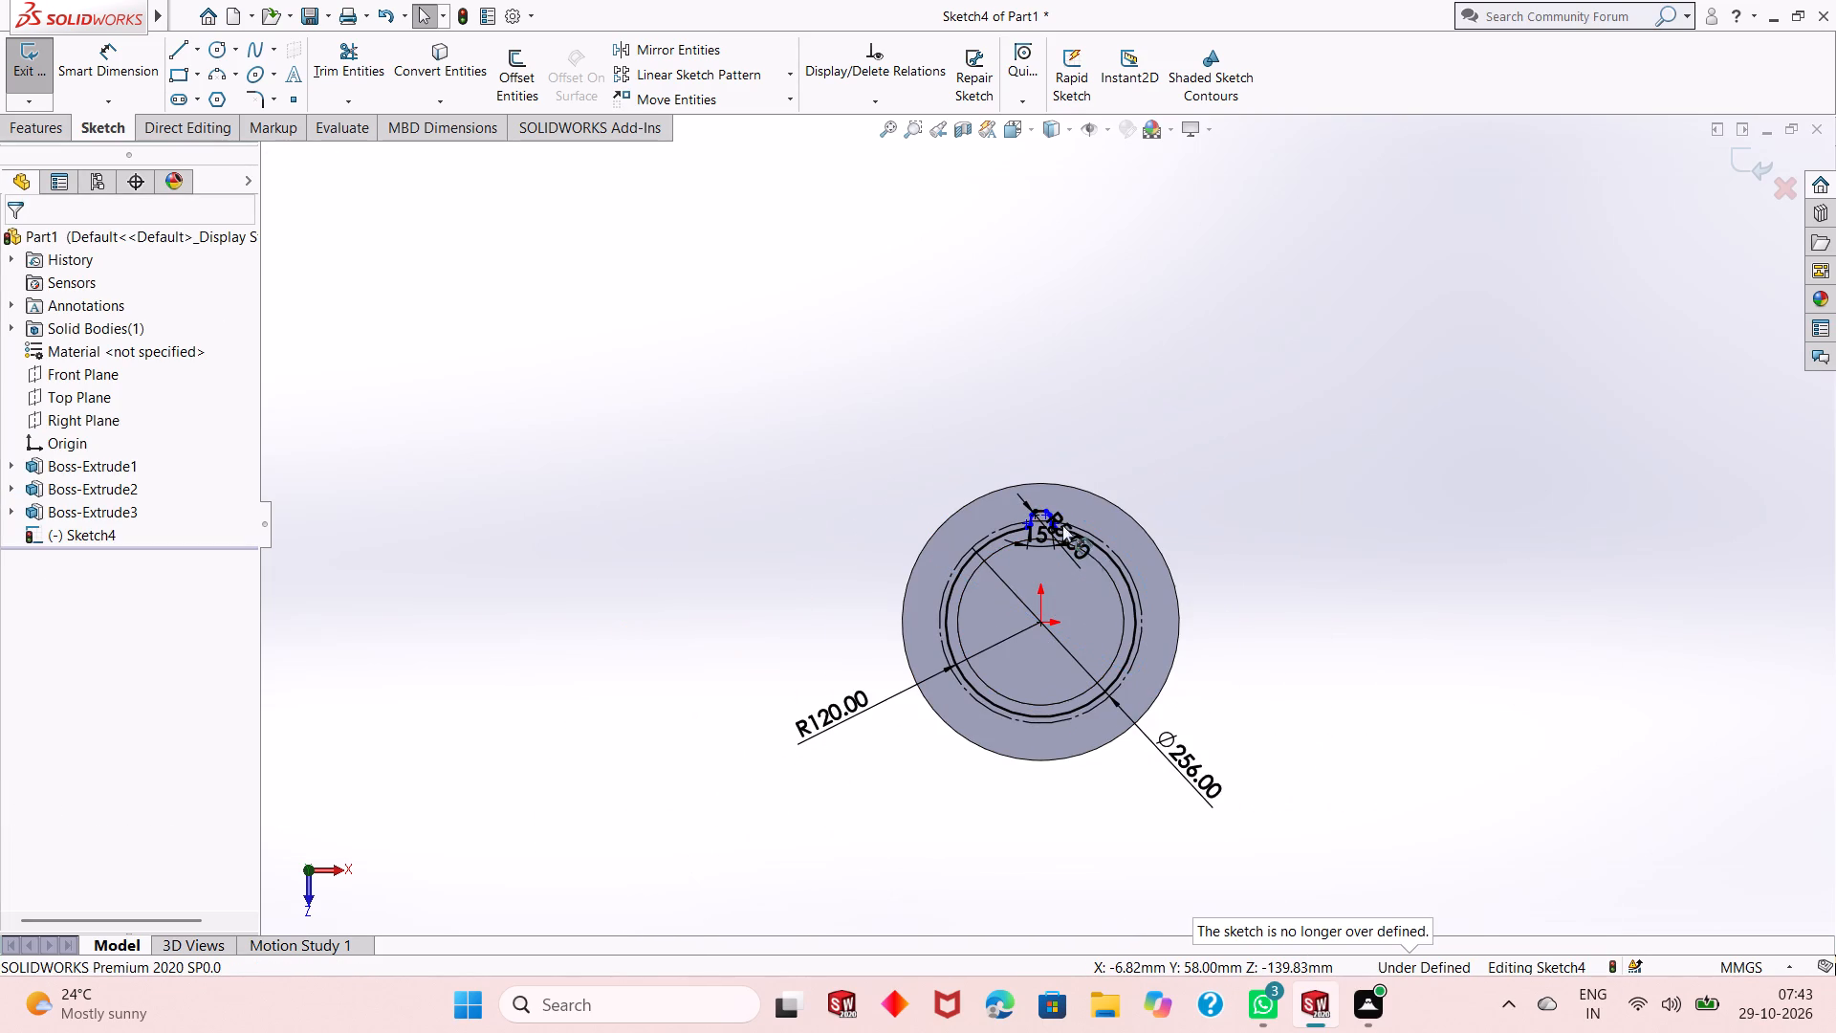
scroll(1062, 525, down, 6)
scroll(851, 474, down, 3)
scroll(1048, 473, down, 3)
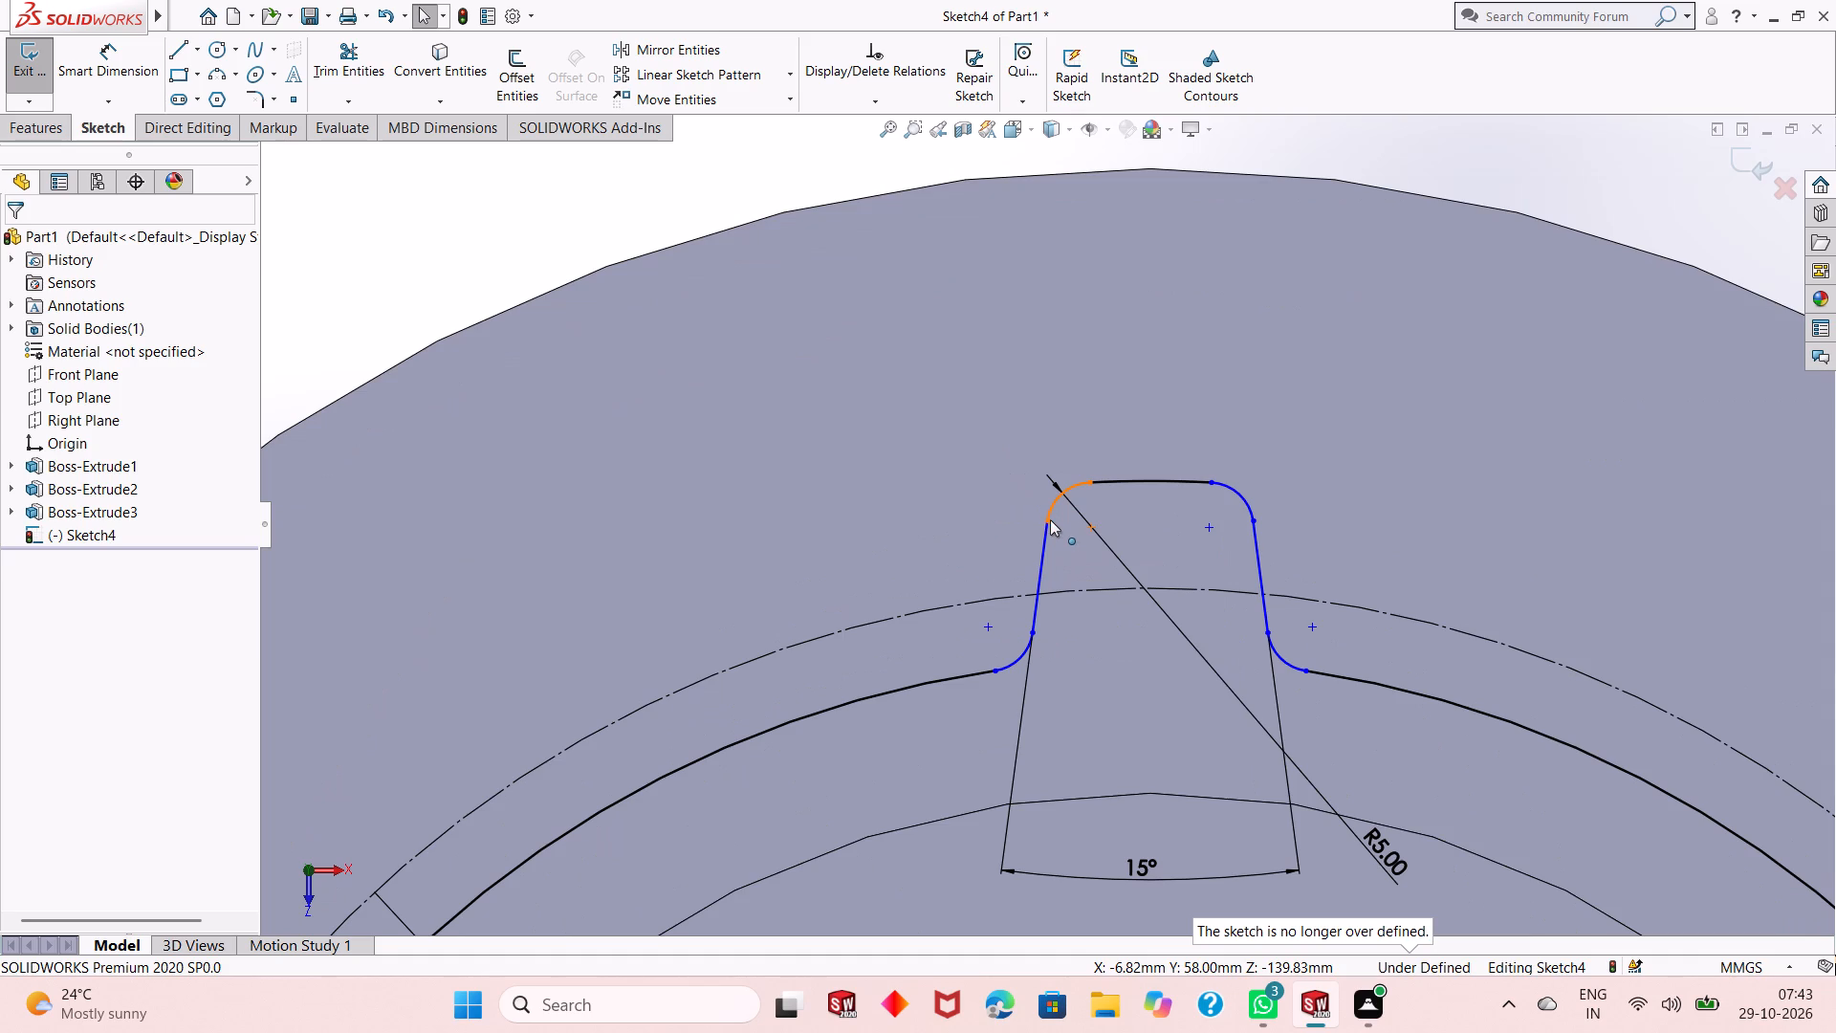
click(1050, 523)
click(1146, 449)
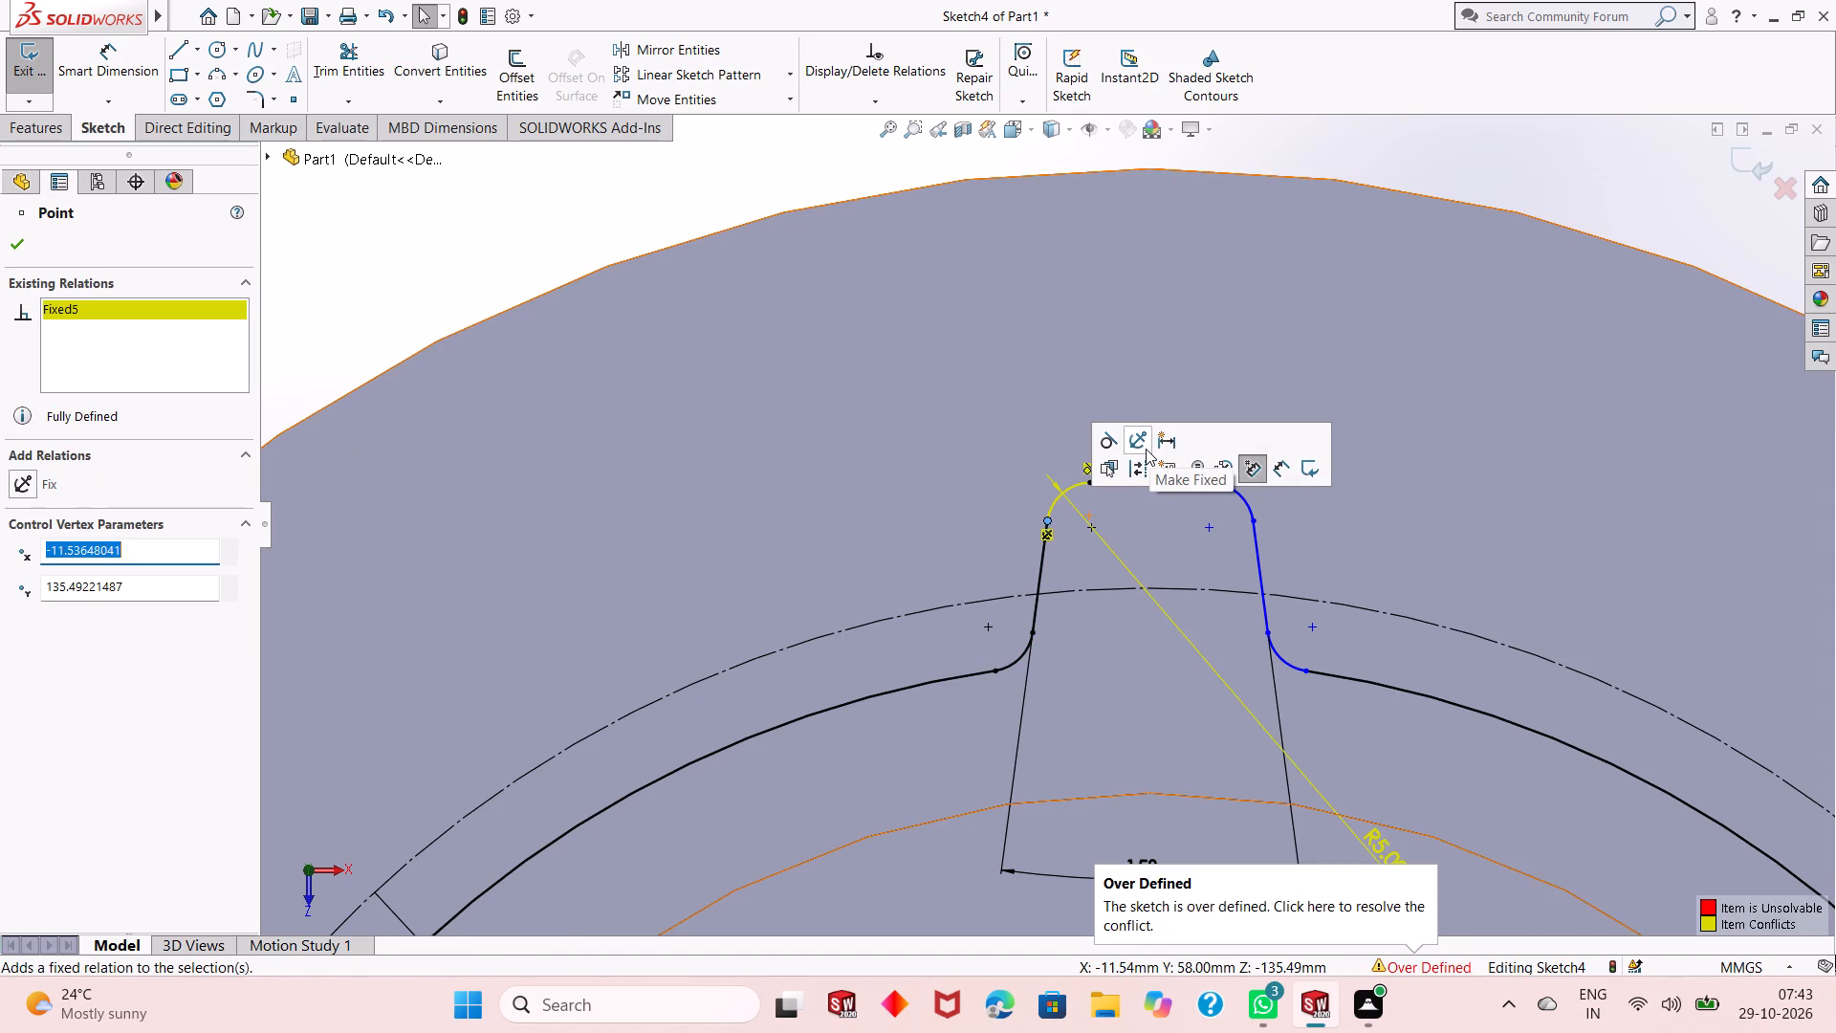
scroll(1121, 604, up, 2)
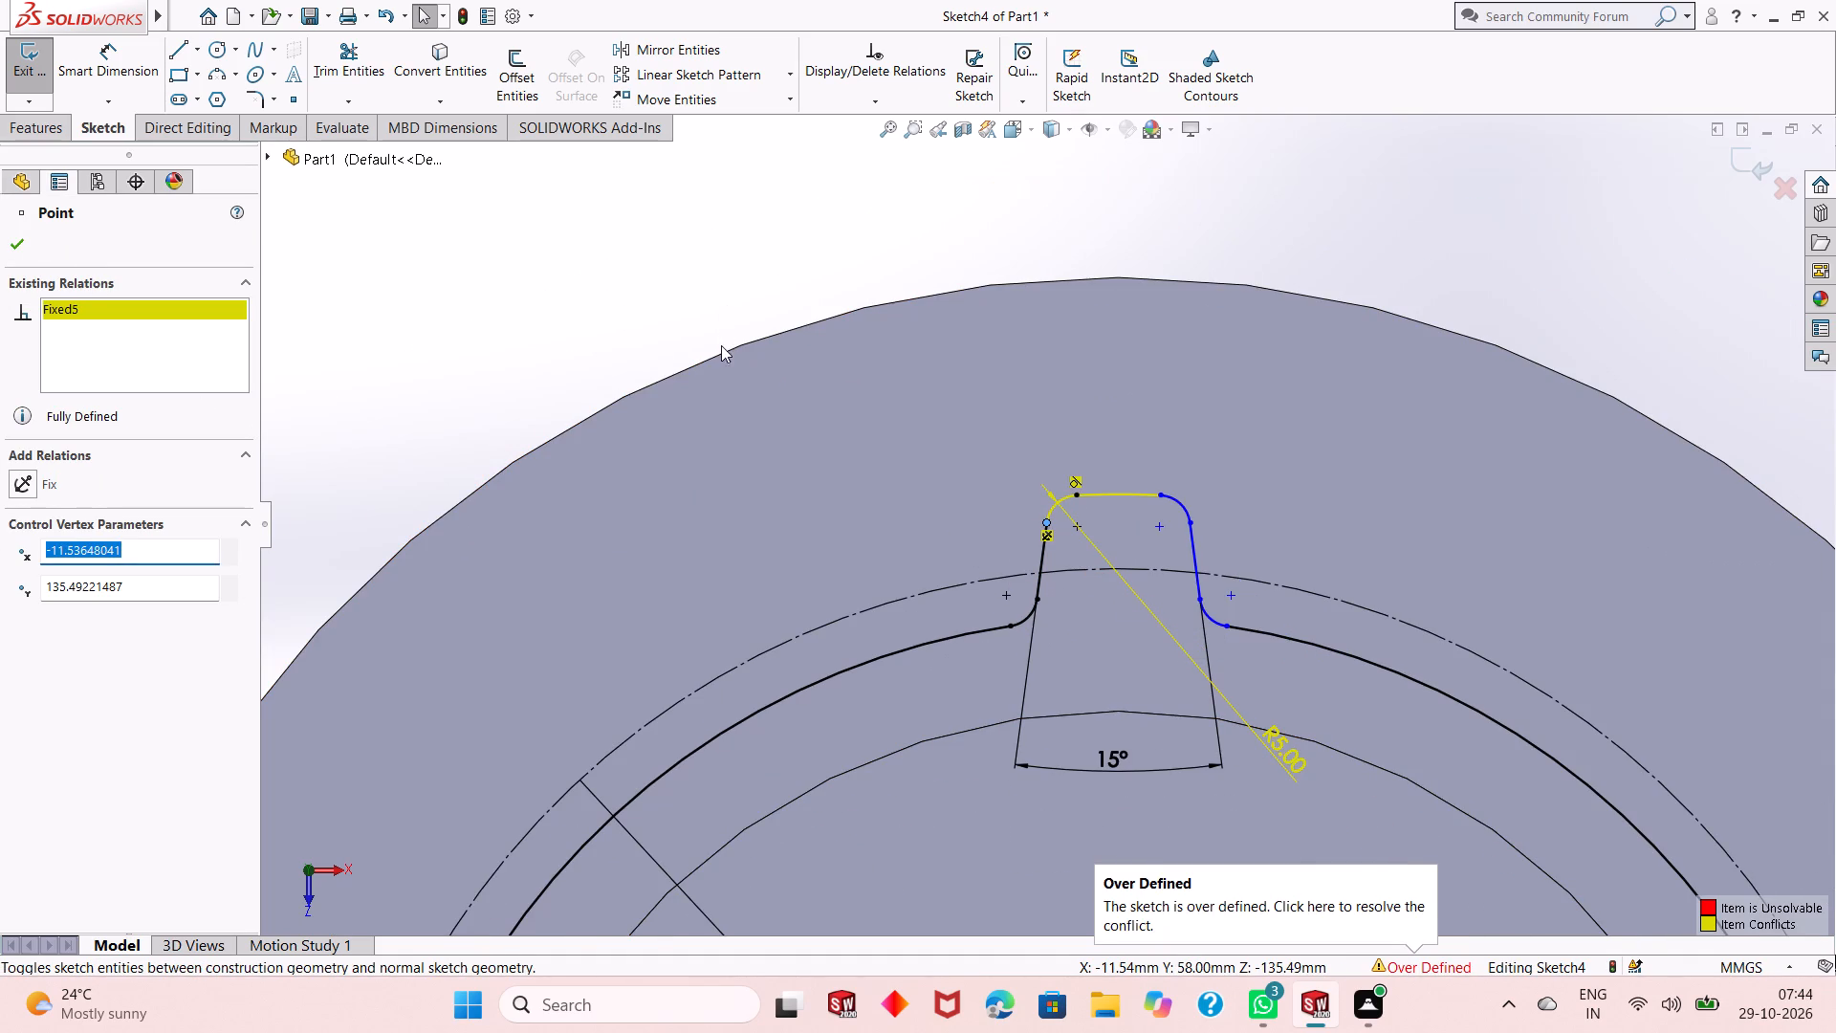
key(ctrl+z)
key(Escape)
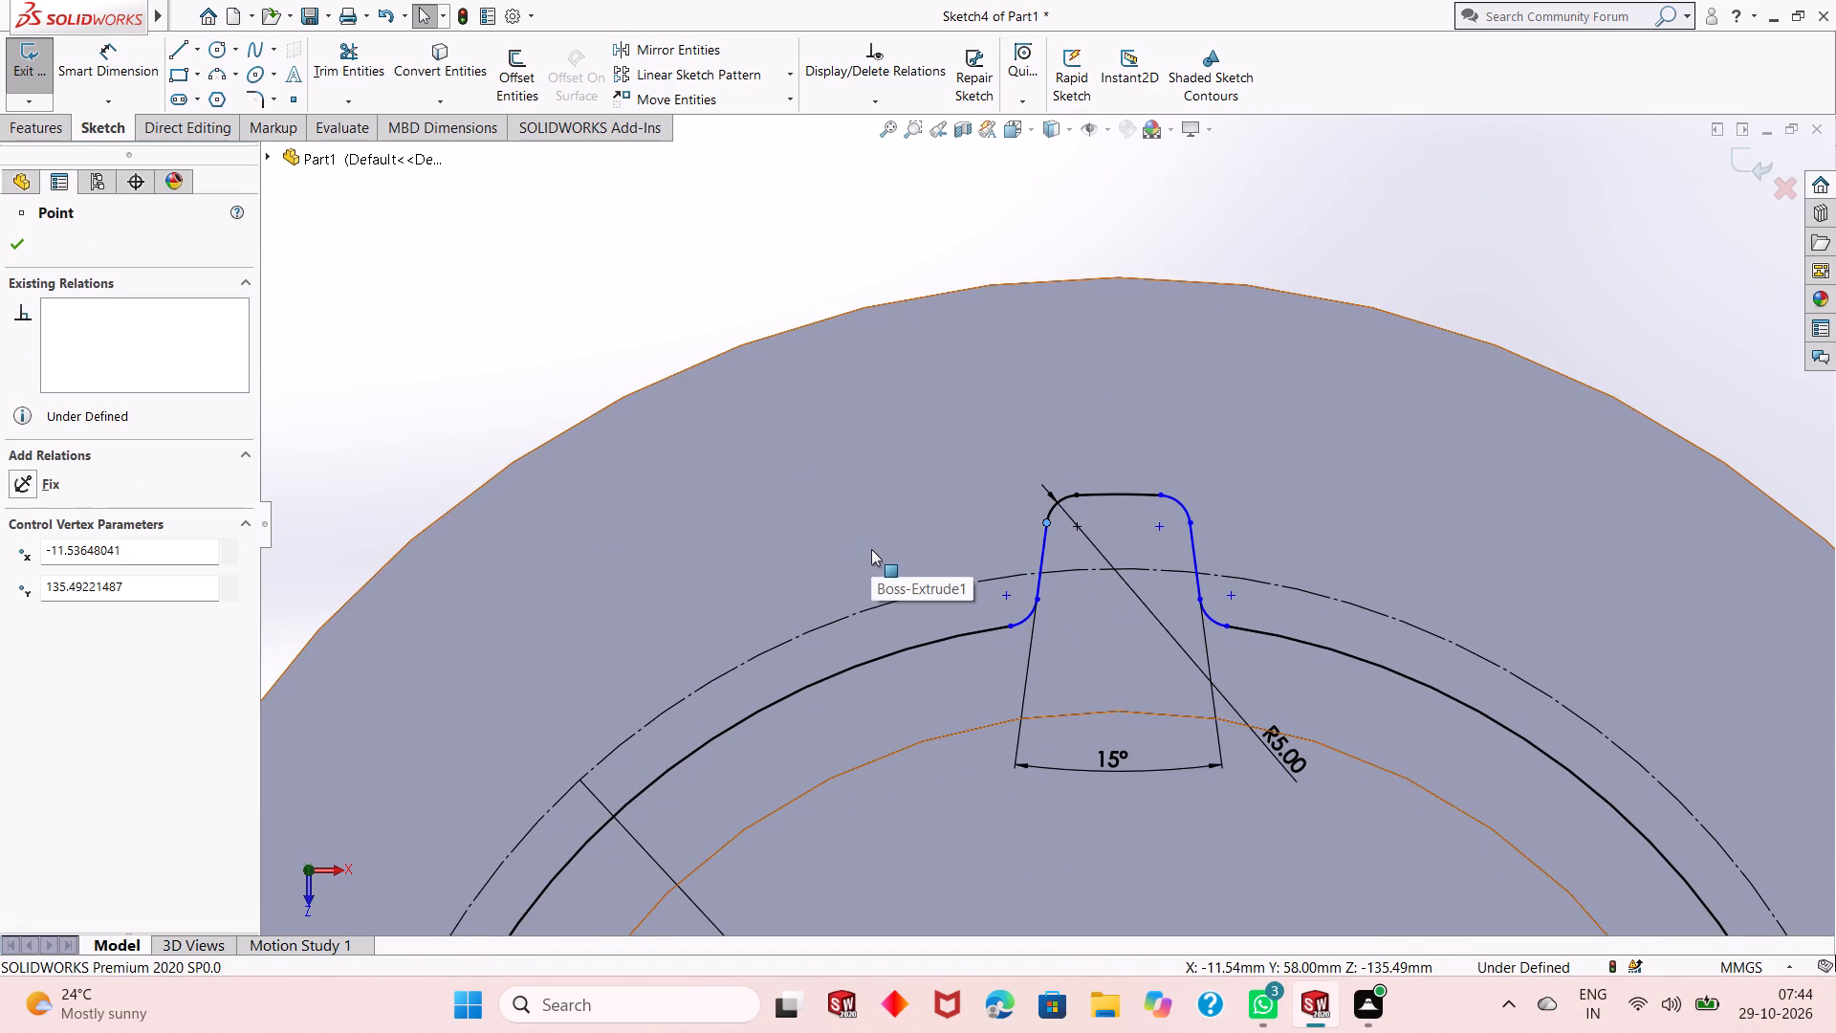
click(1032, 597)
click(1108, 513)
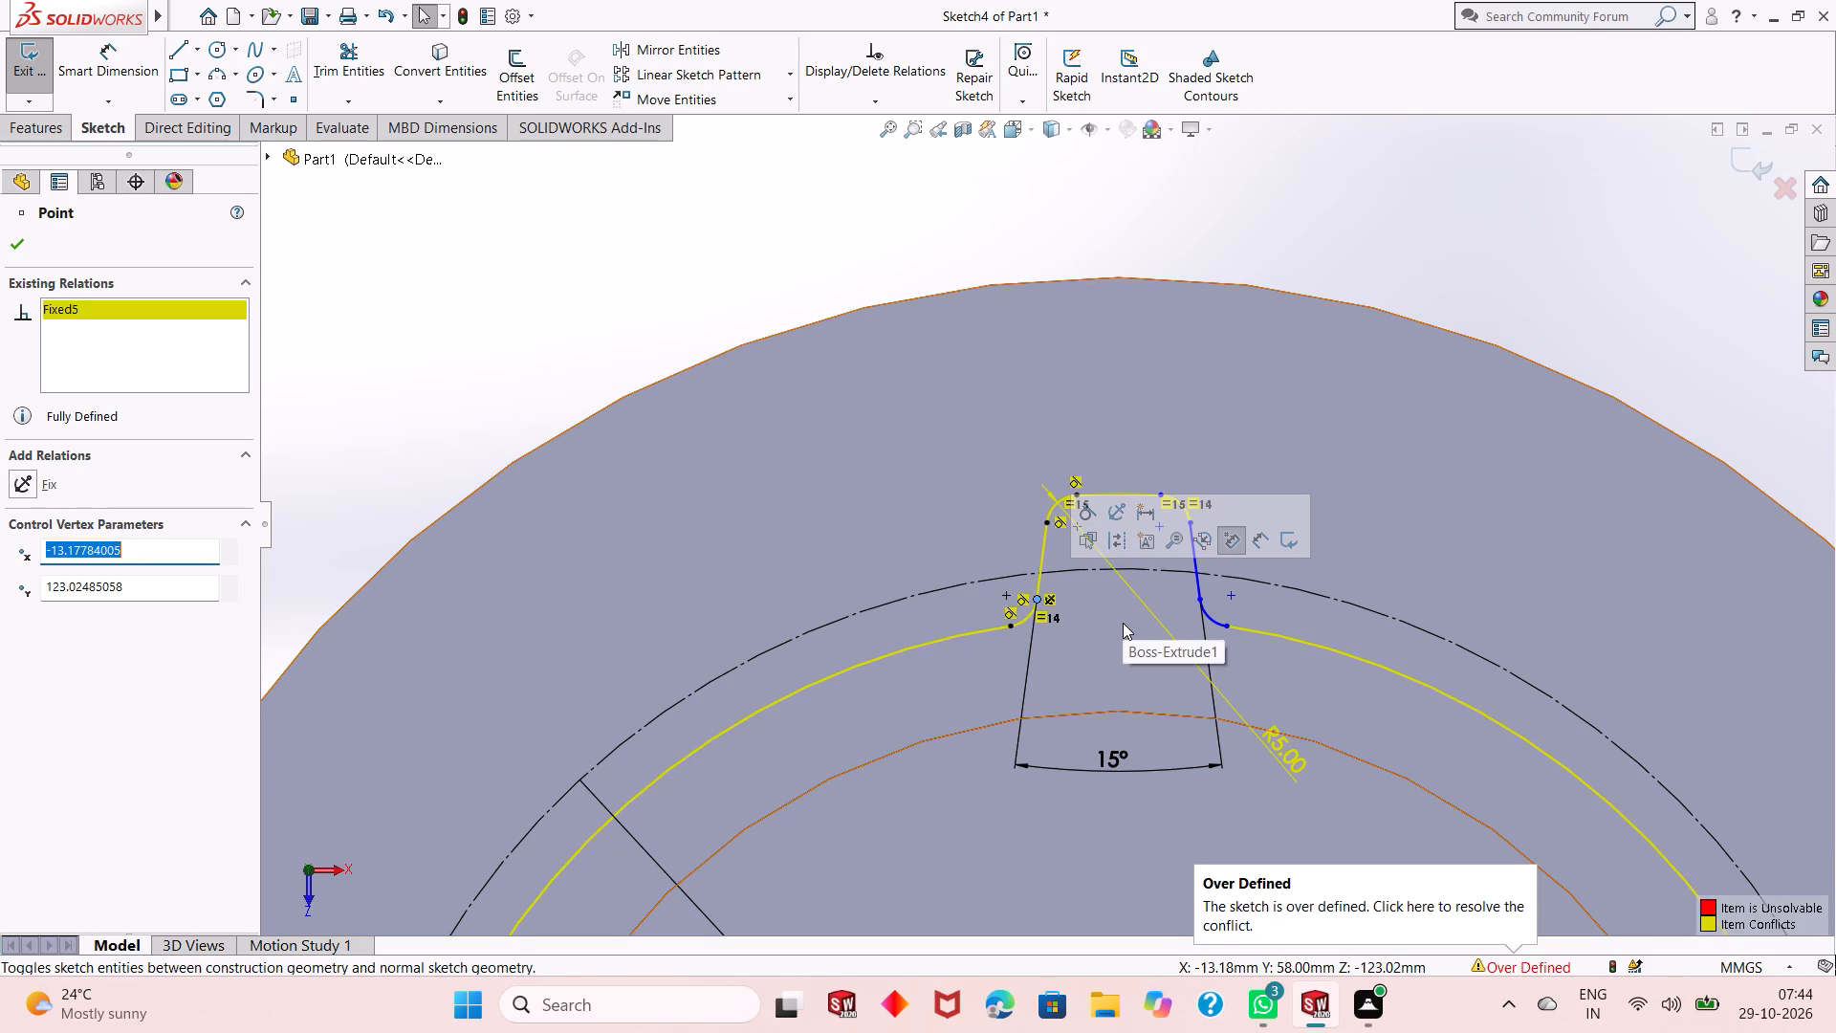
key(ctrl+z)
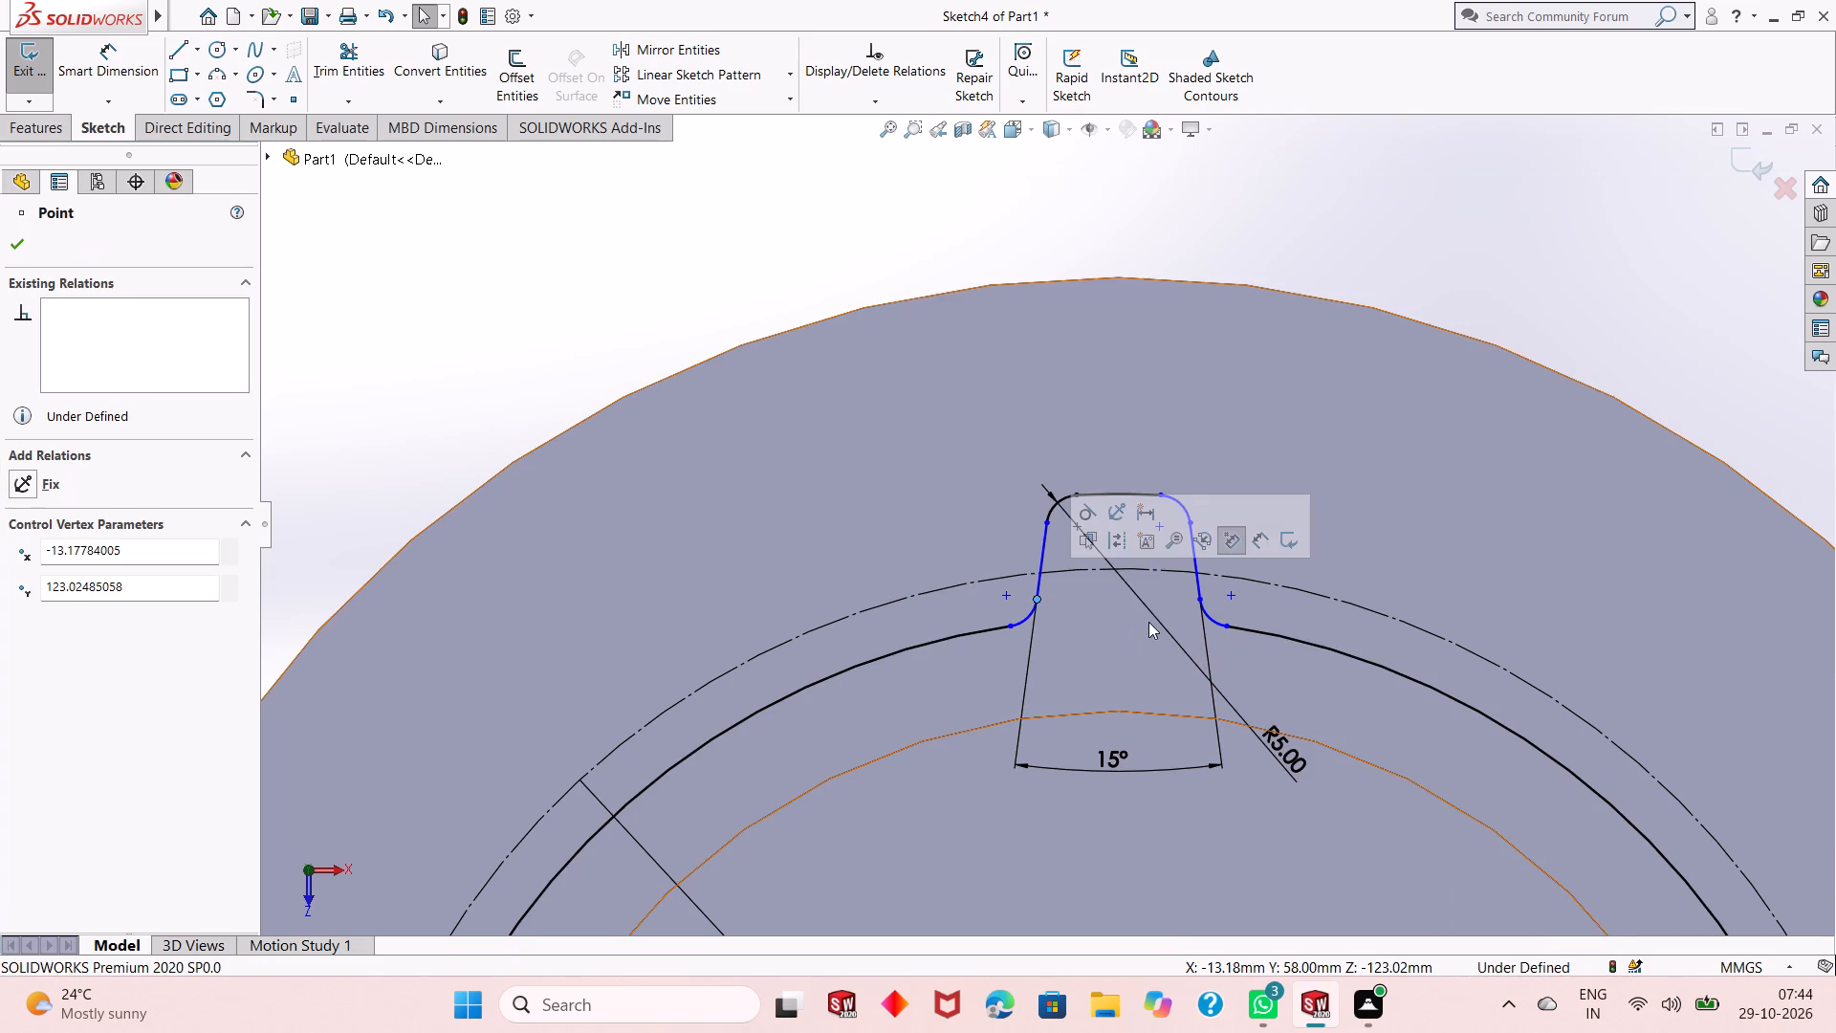
Fix the left root arc's end point on the inner arc, and delete the 120 mm radius dimension.
click(1008, 626)
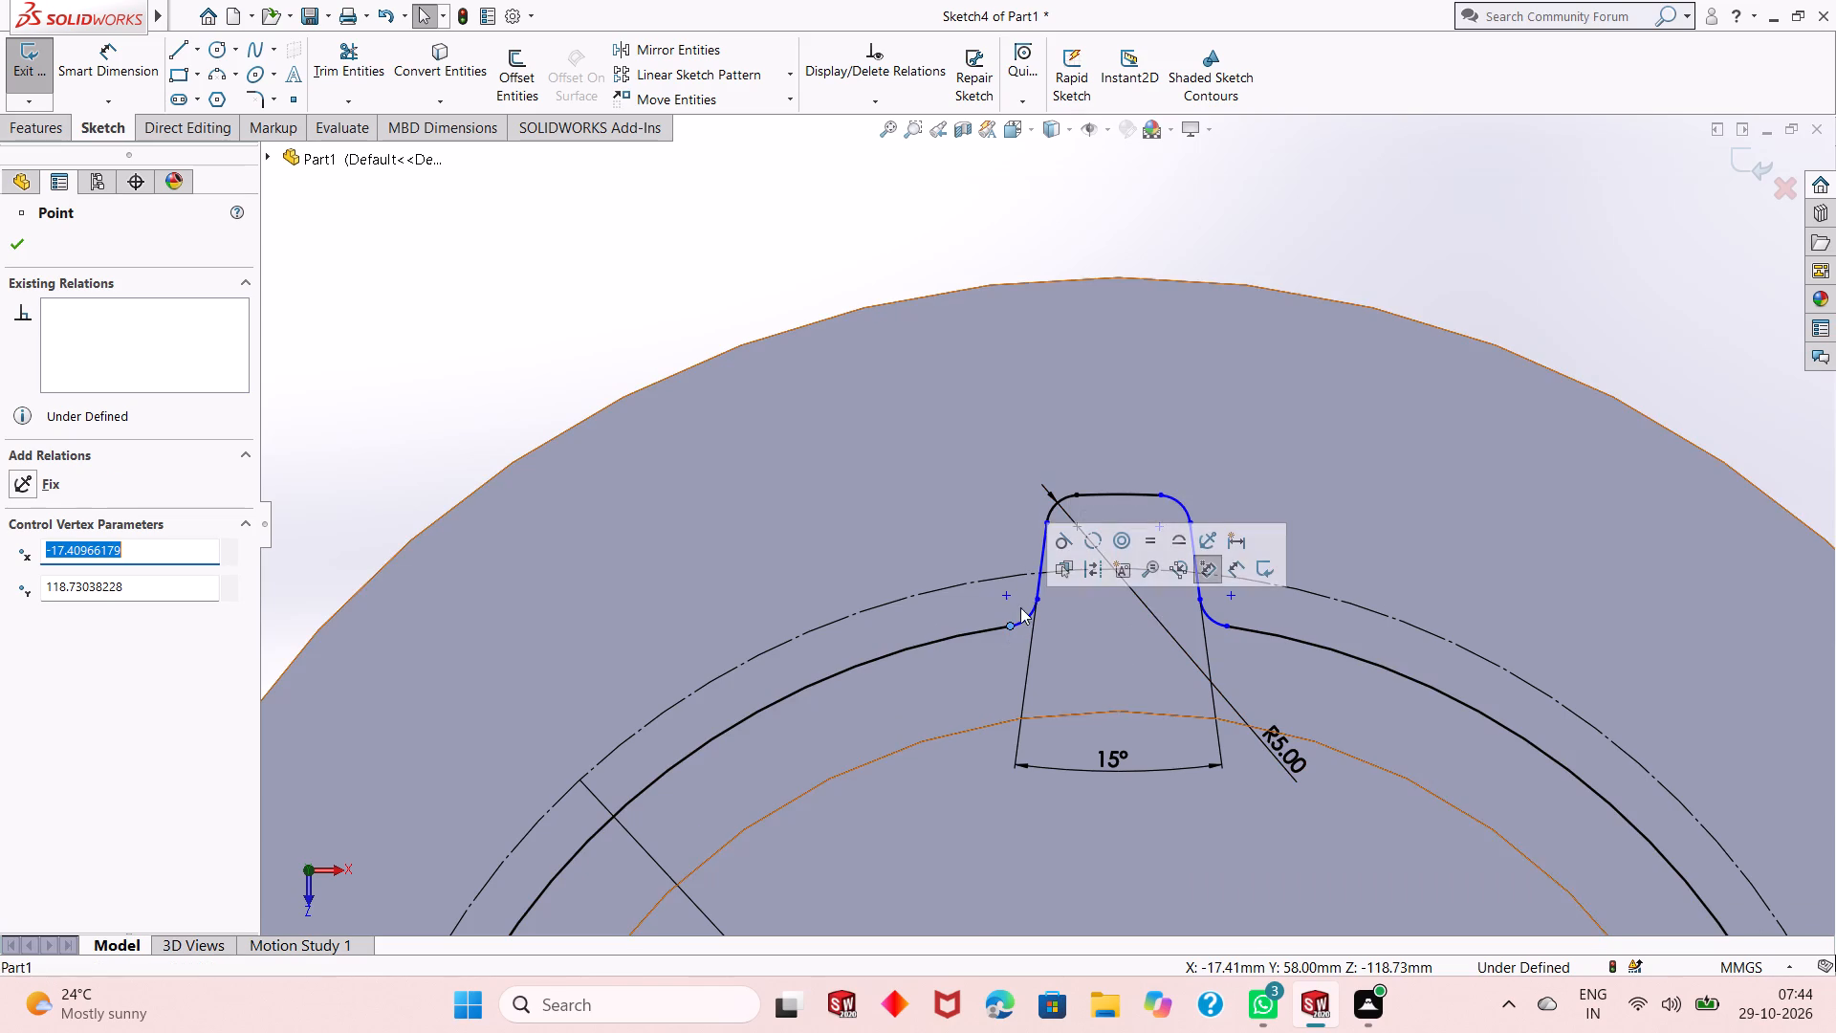
click(1219, 537)
scroll(1025, 673, up, 4)
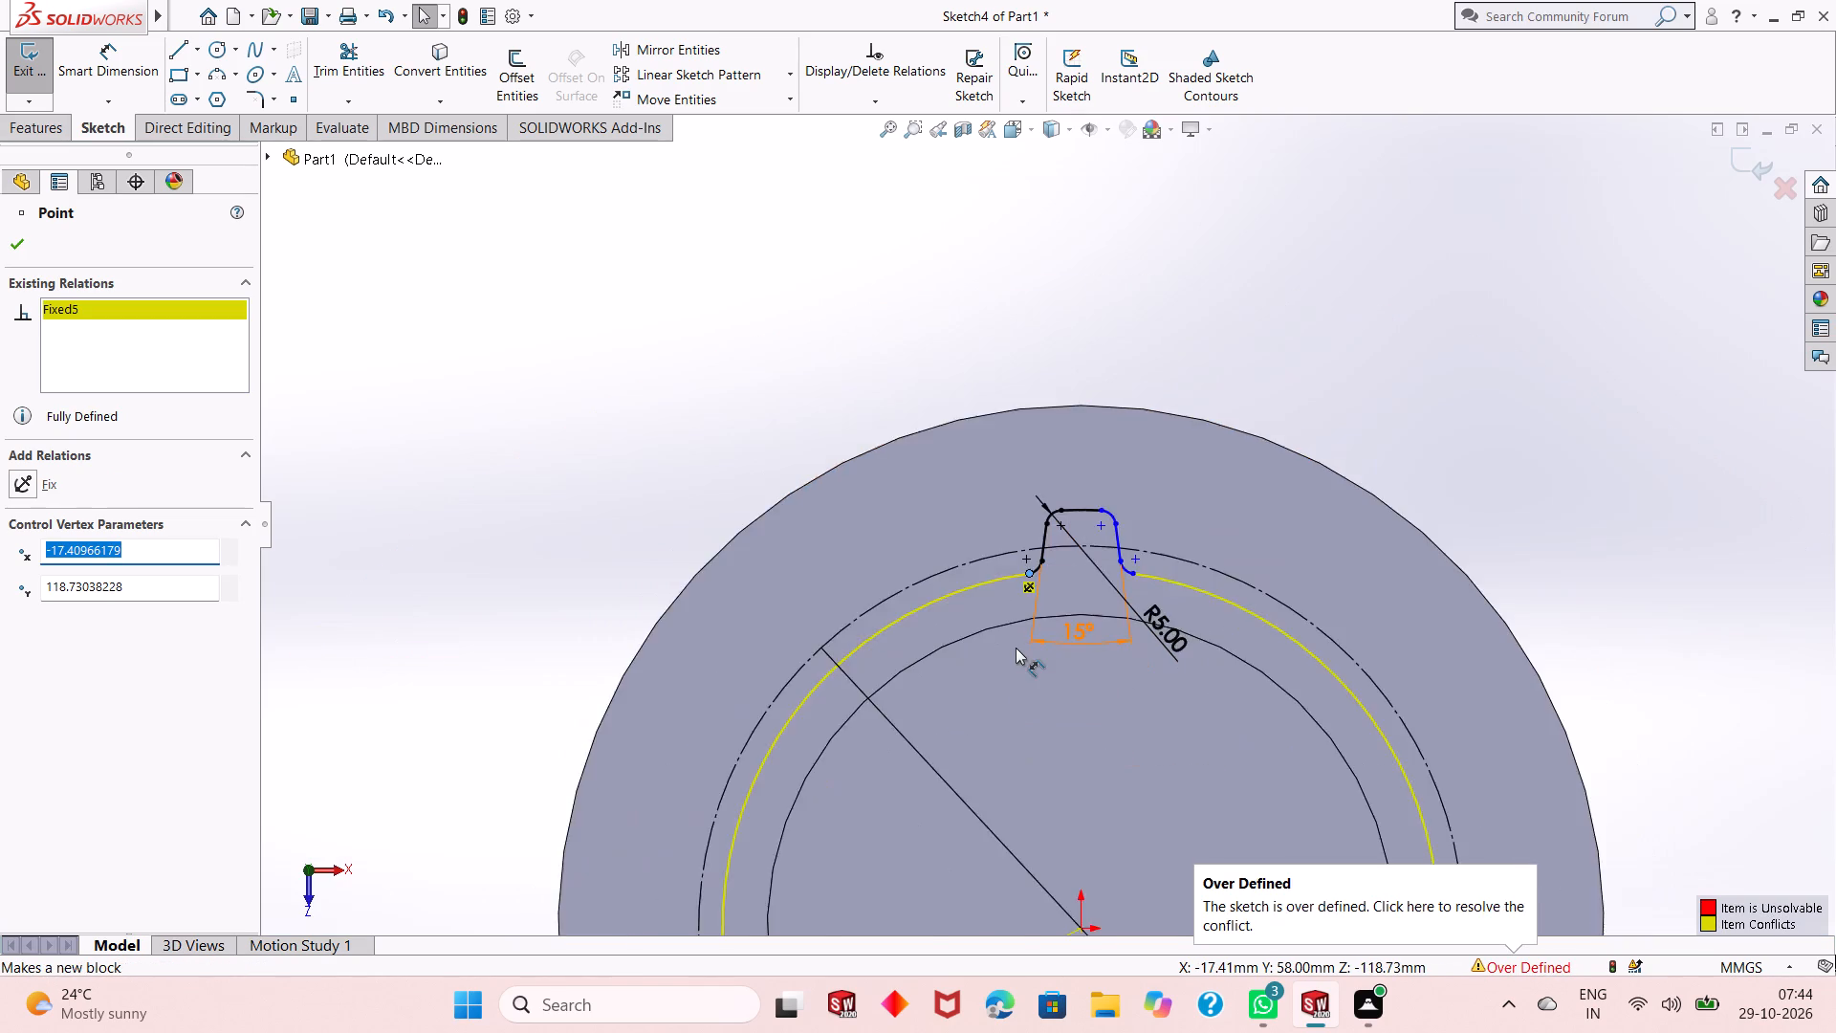
scroll(1016, 648, up, 3)
scroll(912, 822, up, 2)
right_click(737, 820)
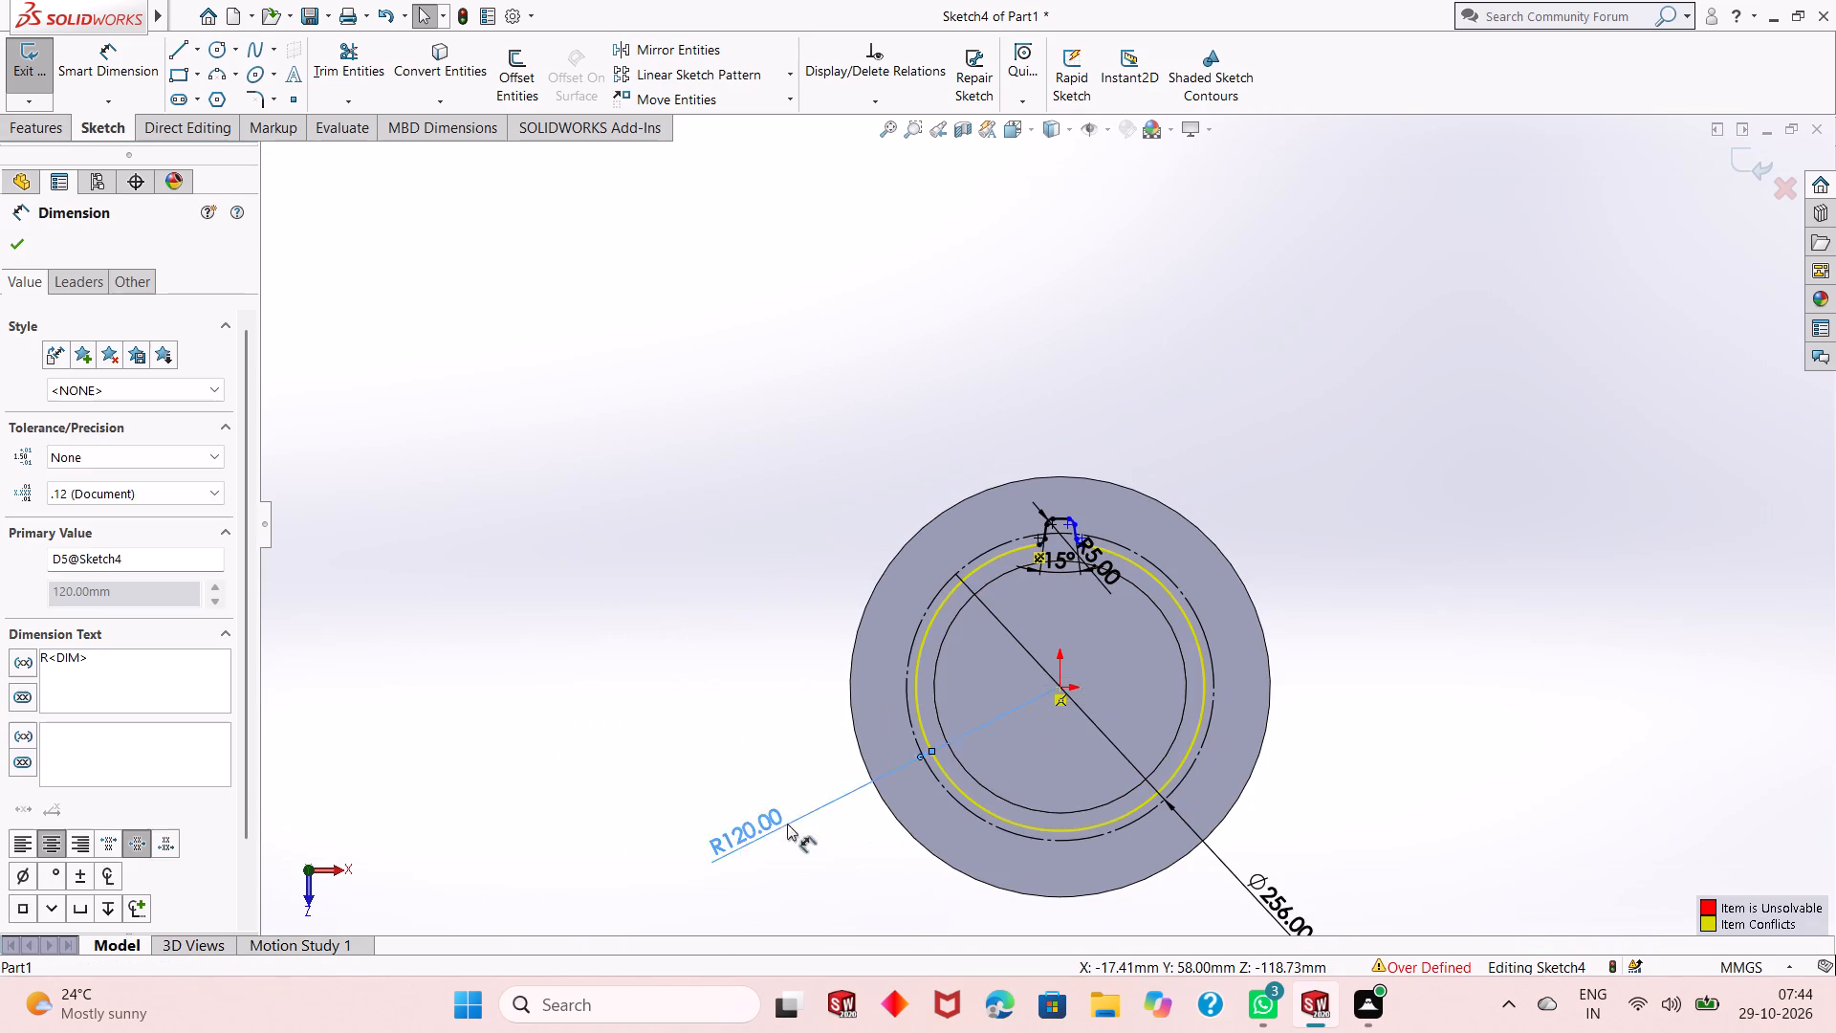
click(811, 773)
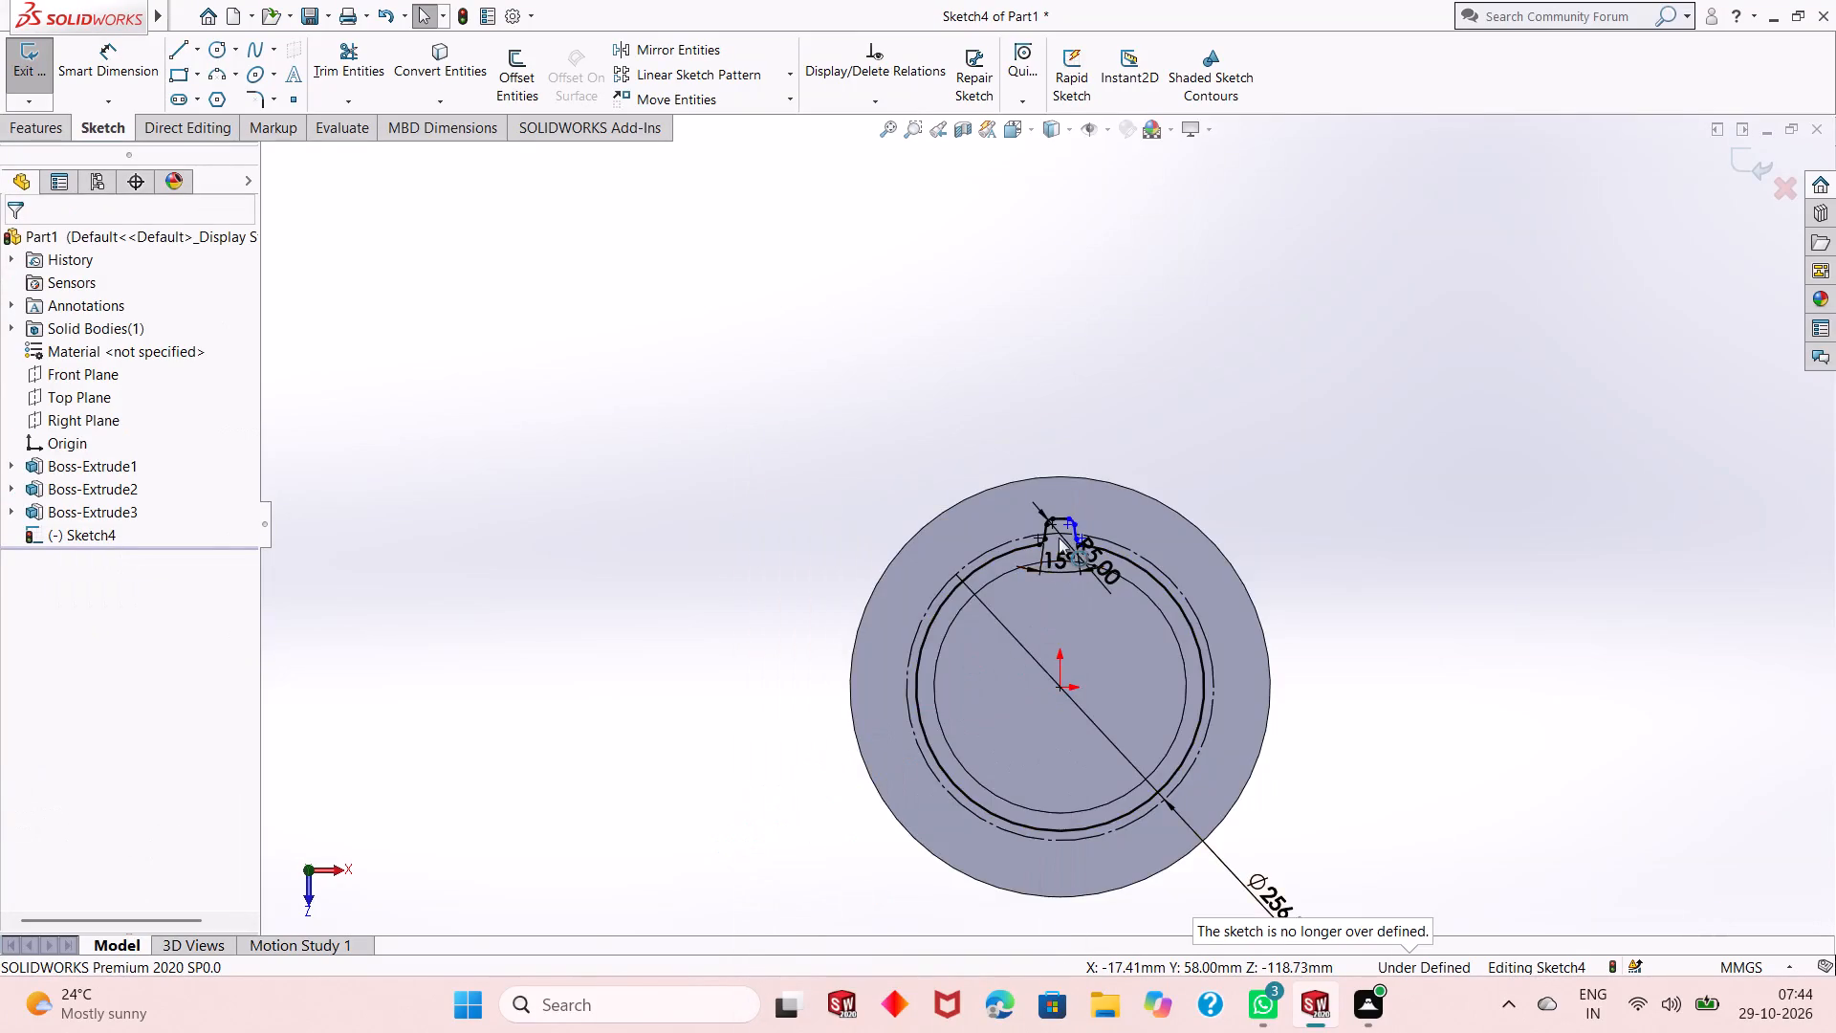
Fix the right root arc's end point on the inner arc.
scroll(1059, 538, down, 11)
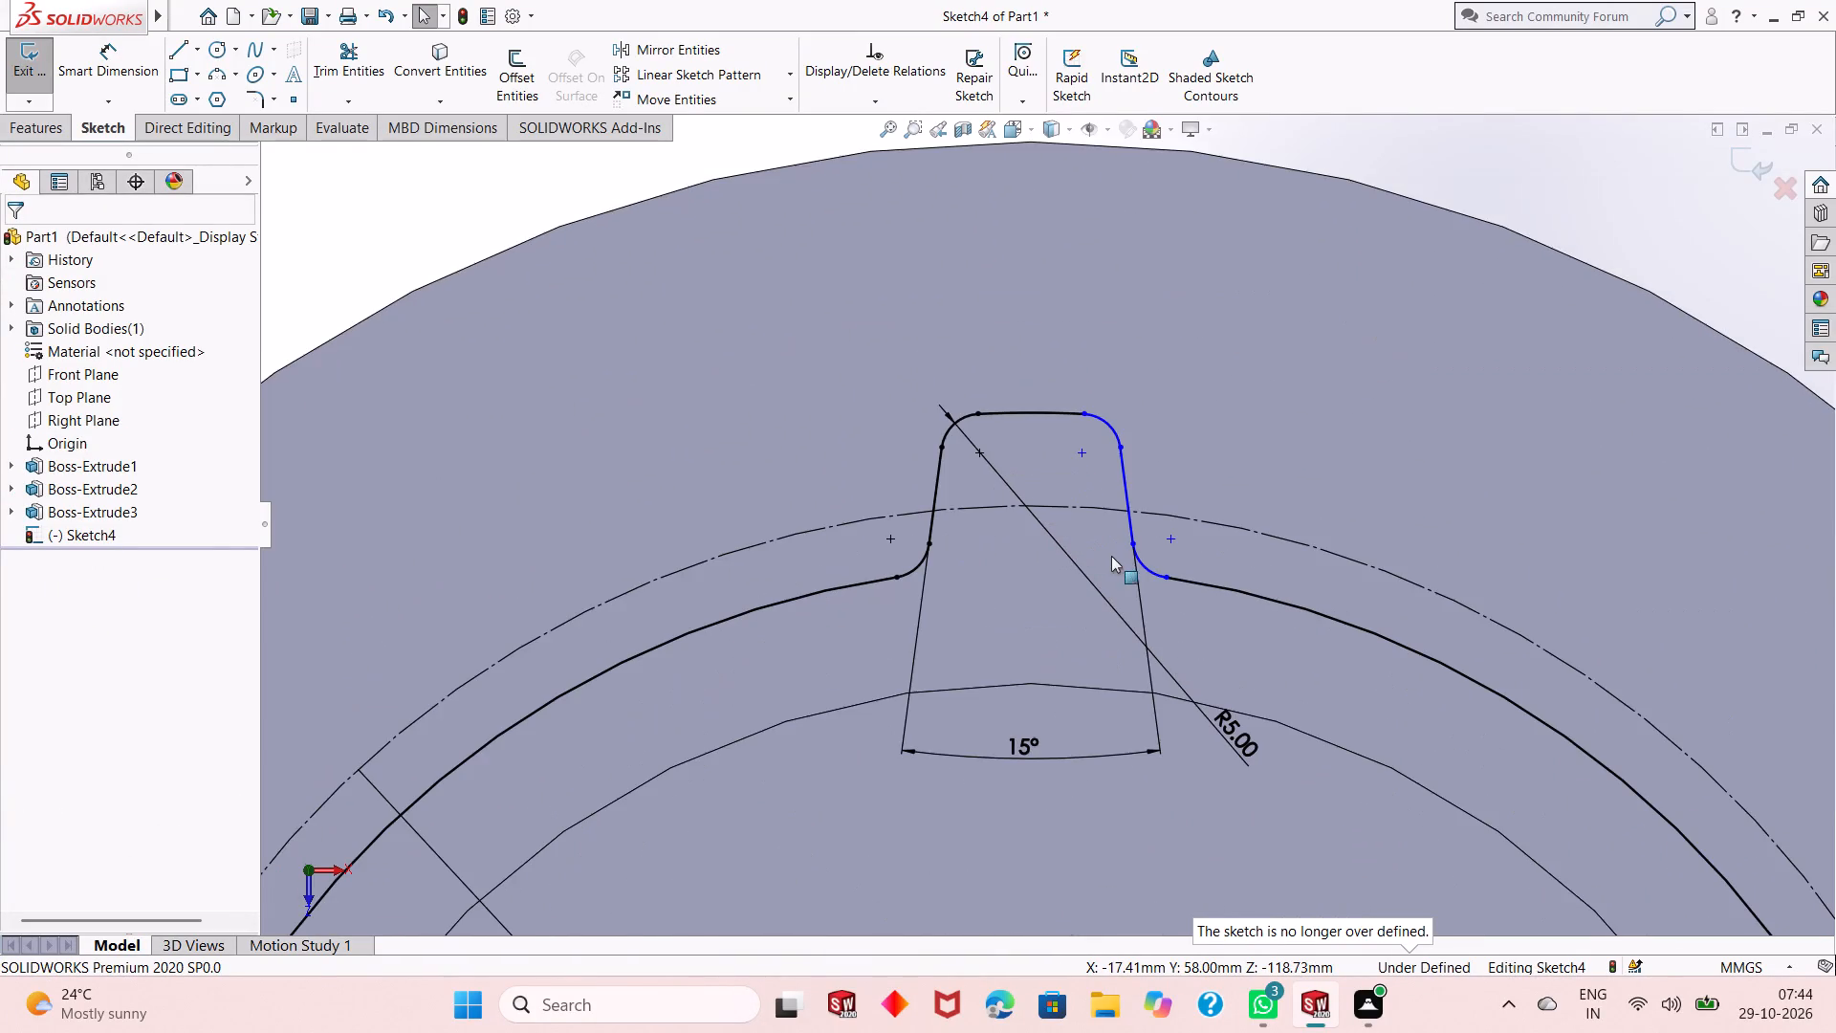
click(1184, 582)
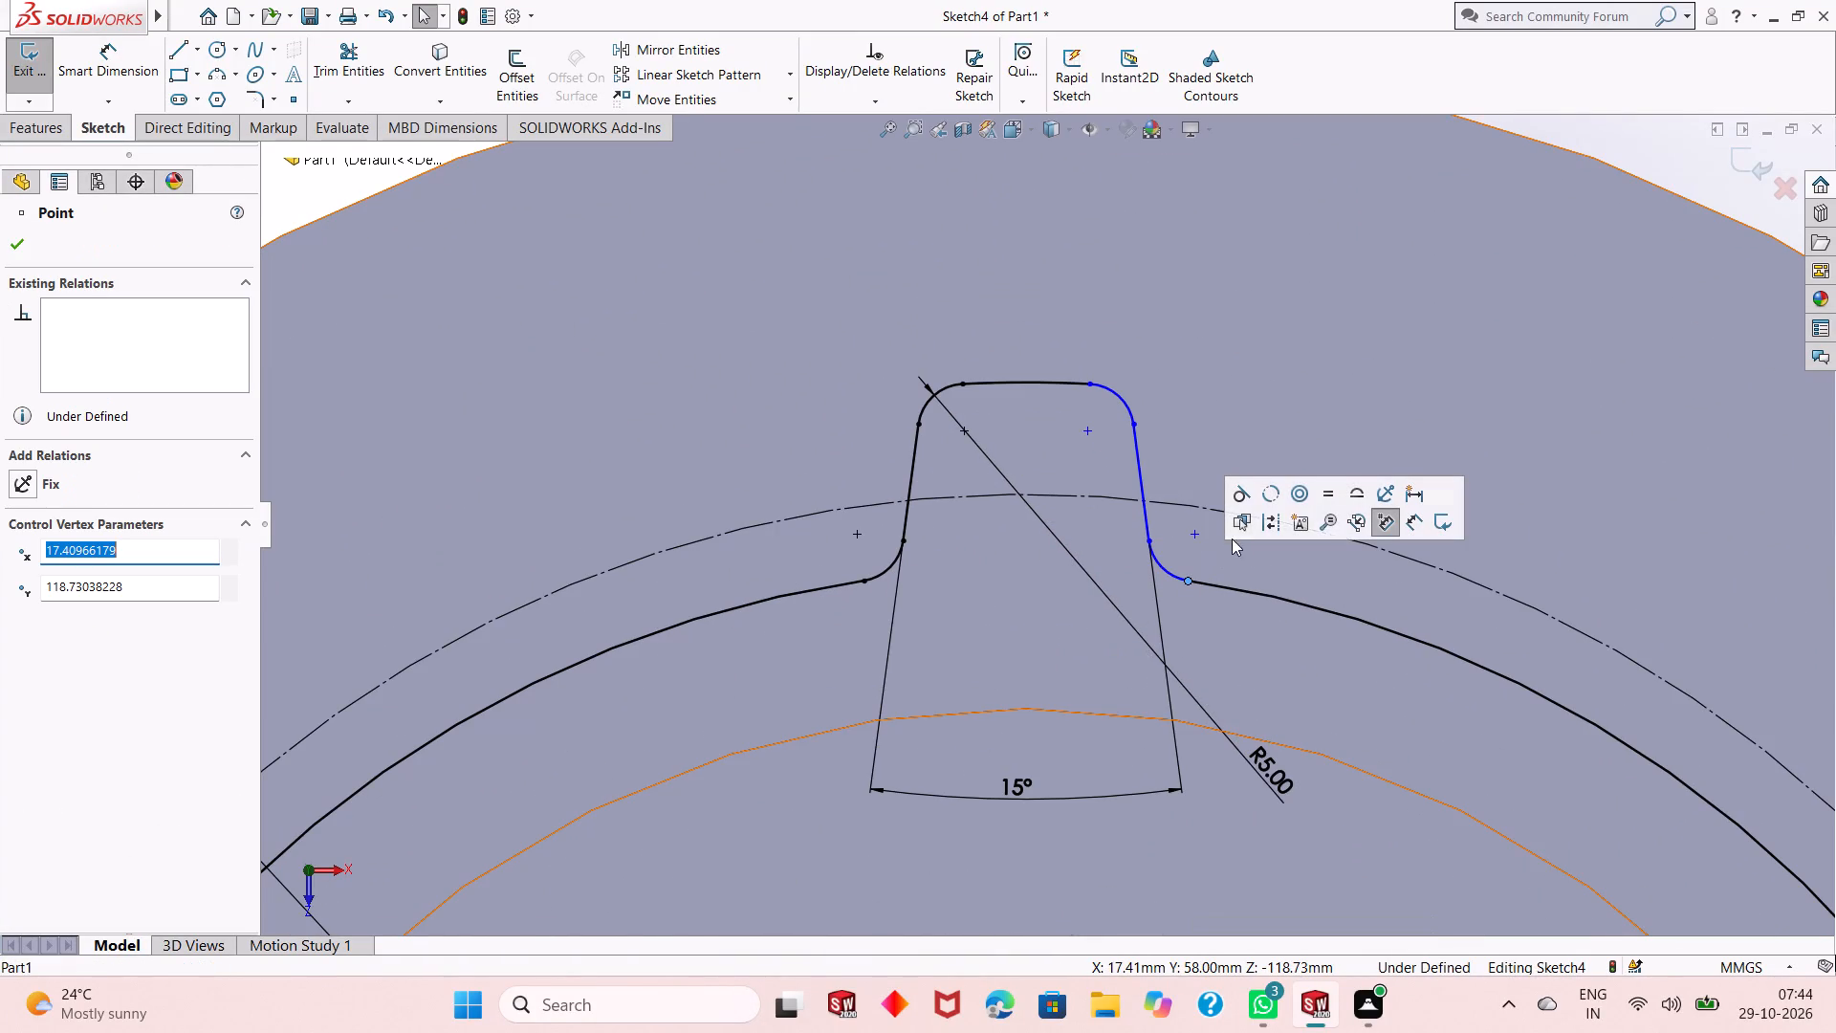
click(1383, 495)
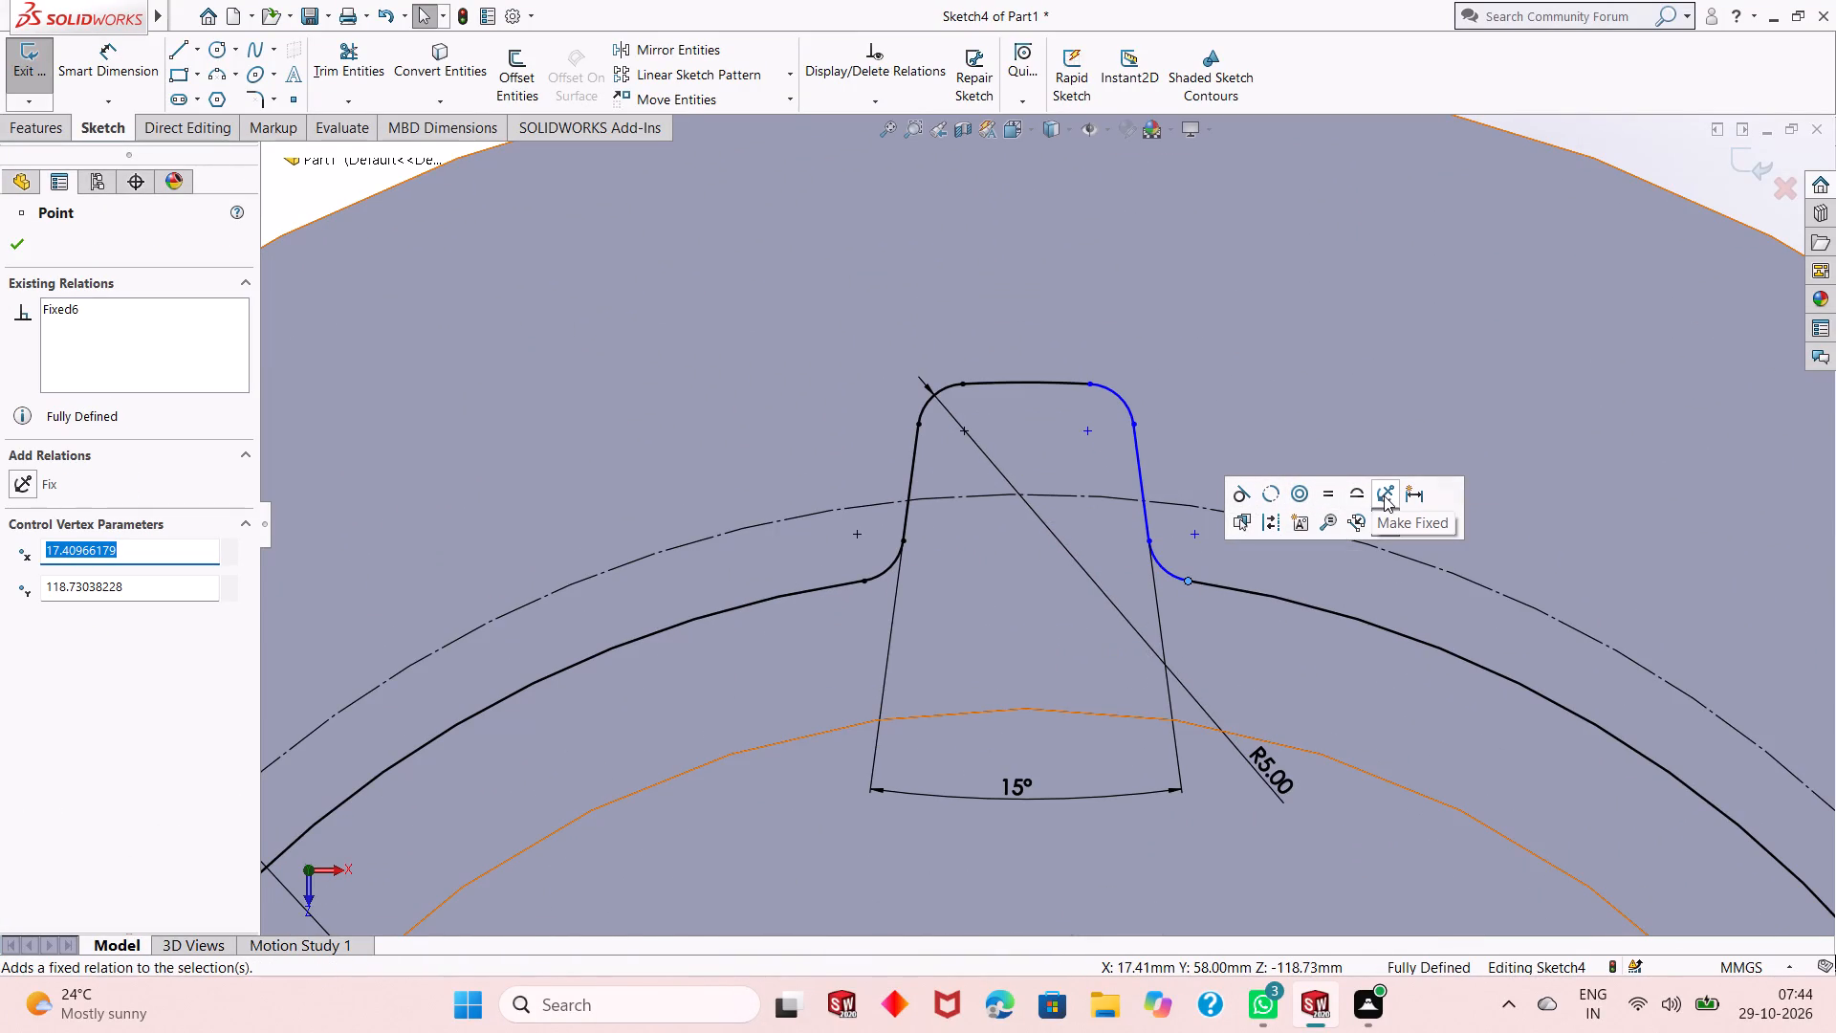
scroll(1153, 654, up, 4)
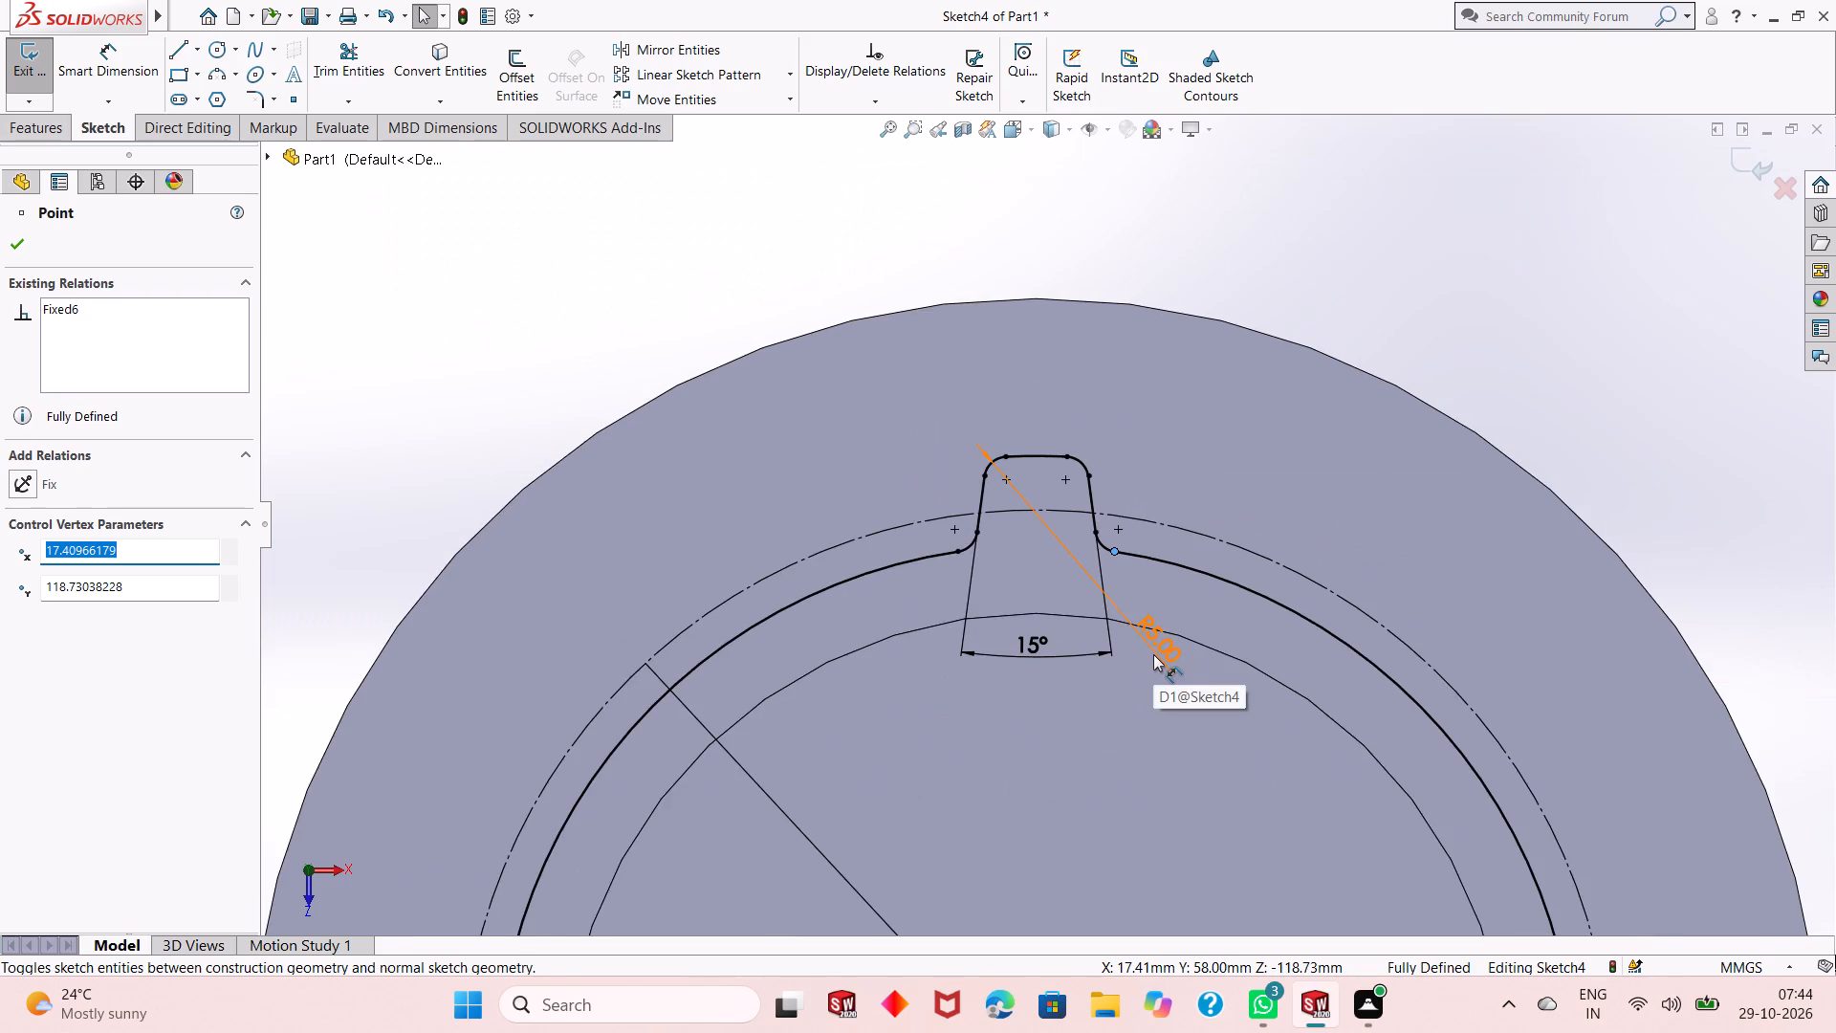
scroll(1153, 654, up, 1)
click(1541, 388)
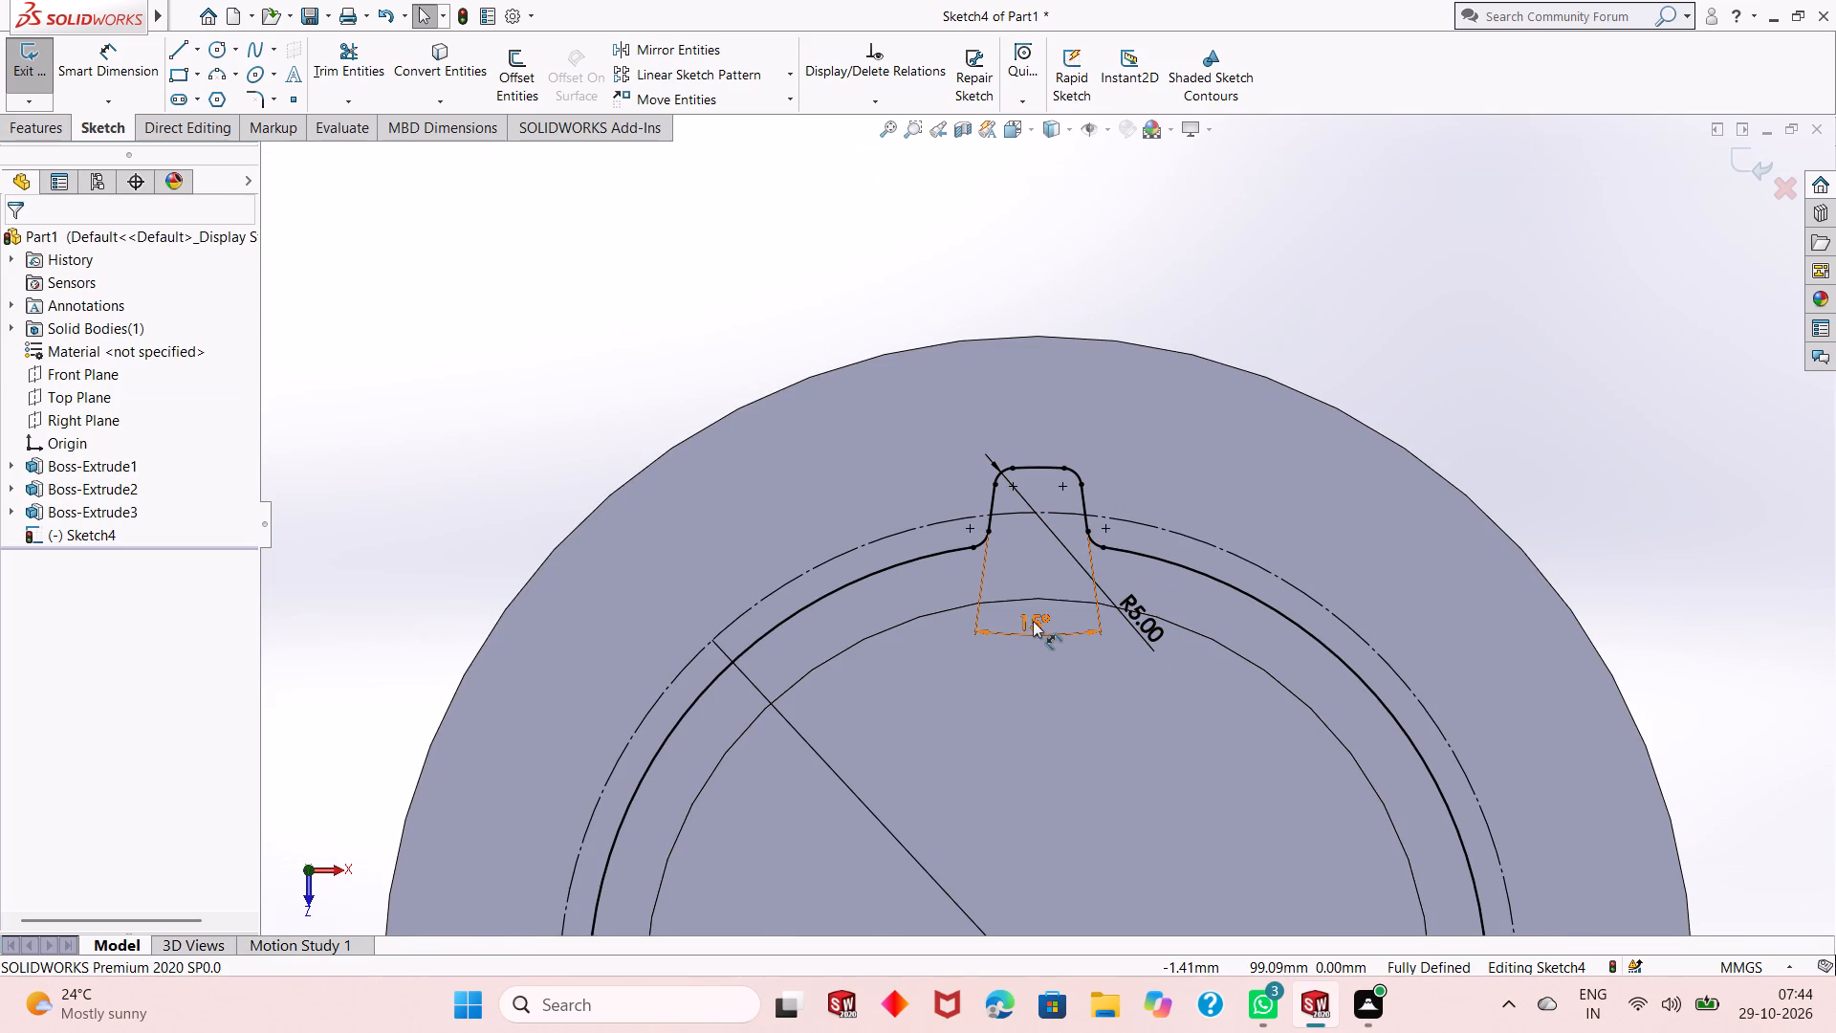
Circular-pattern the complete tooth profile, its flank lines, tip arc and corner arcs, around the origin as 4 equally spaced instances over 360°.
scroll(1054, 502, down, 1)
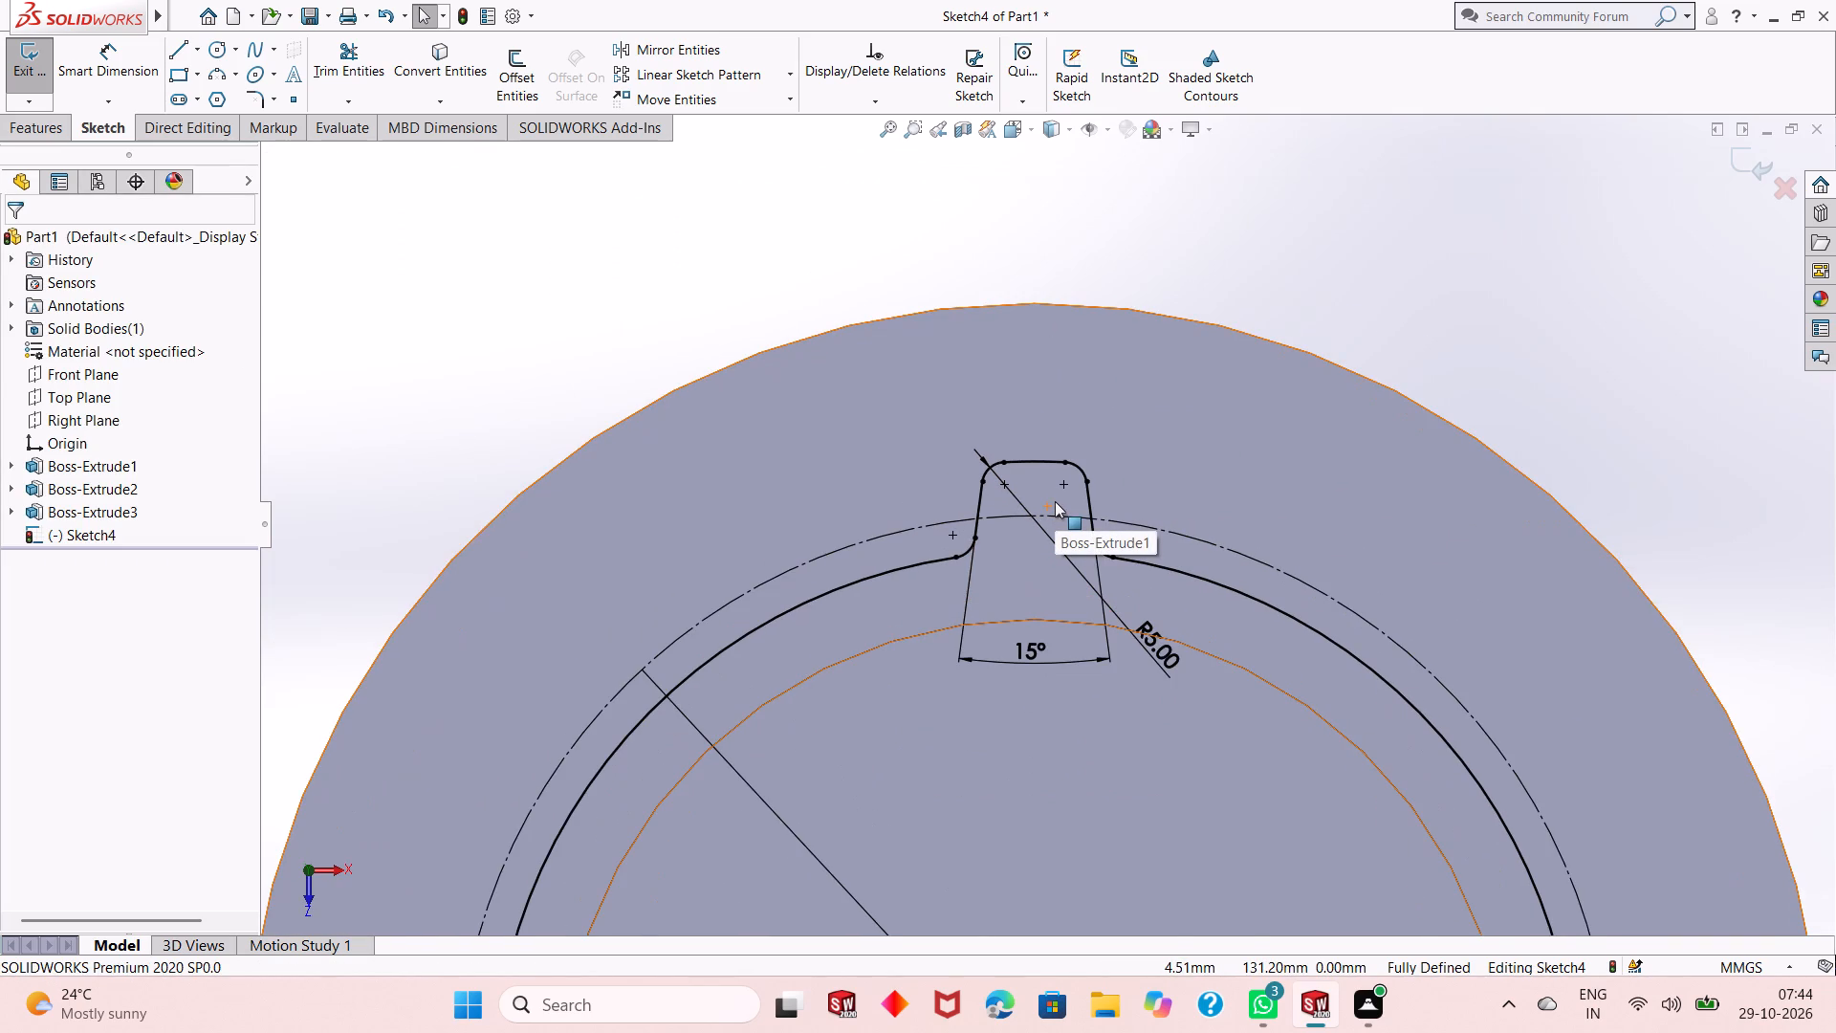
scroll(988, 581, down, 2)
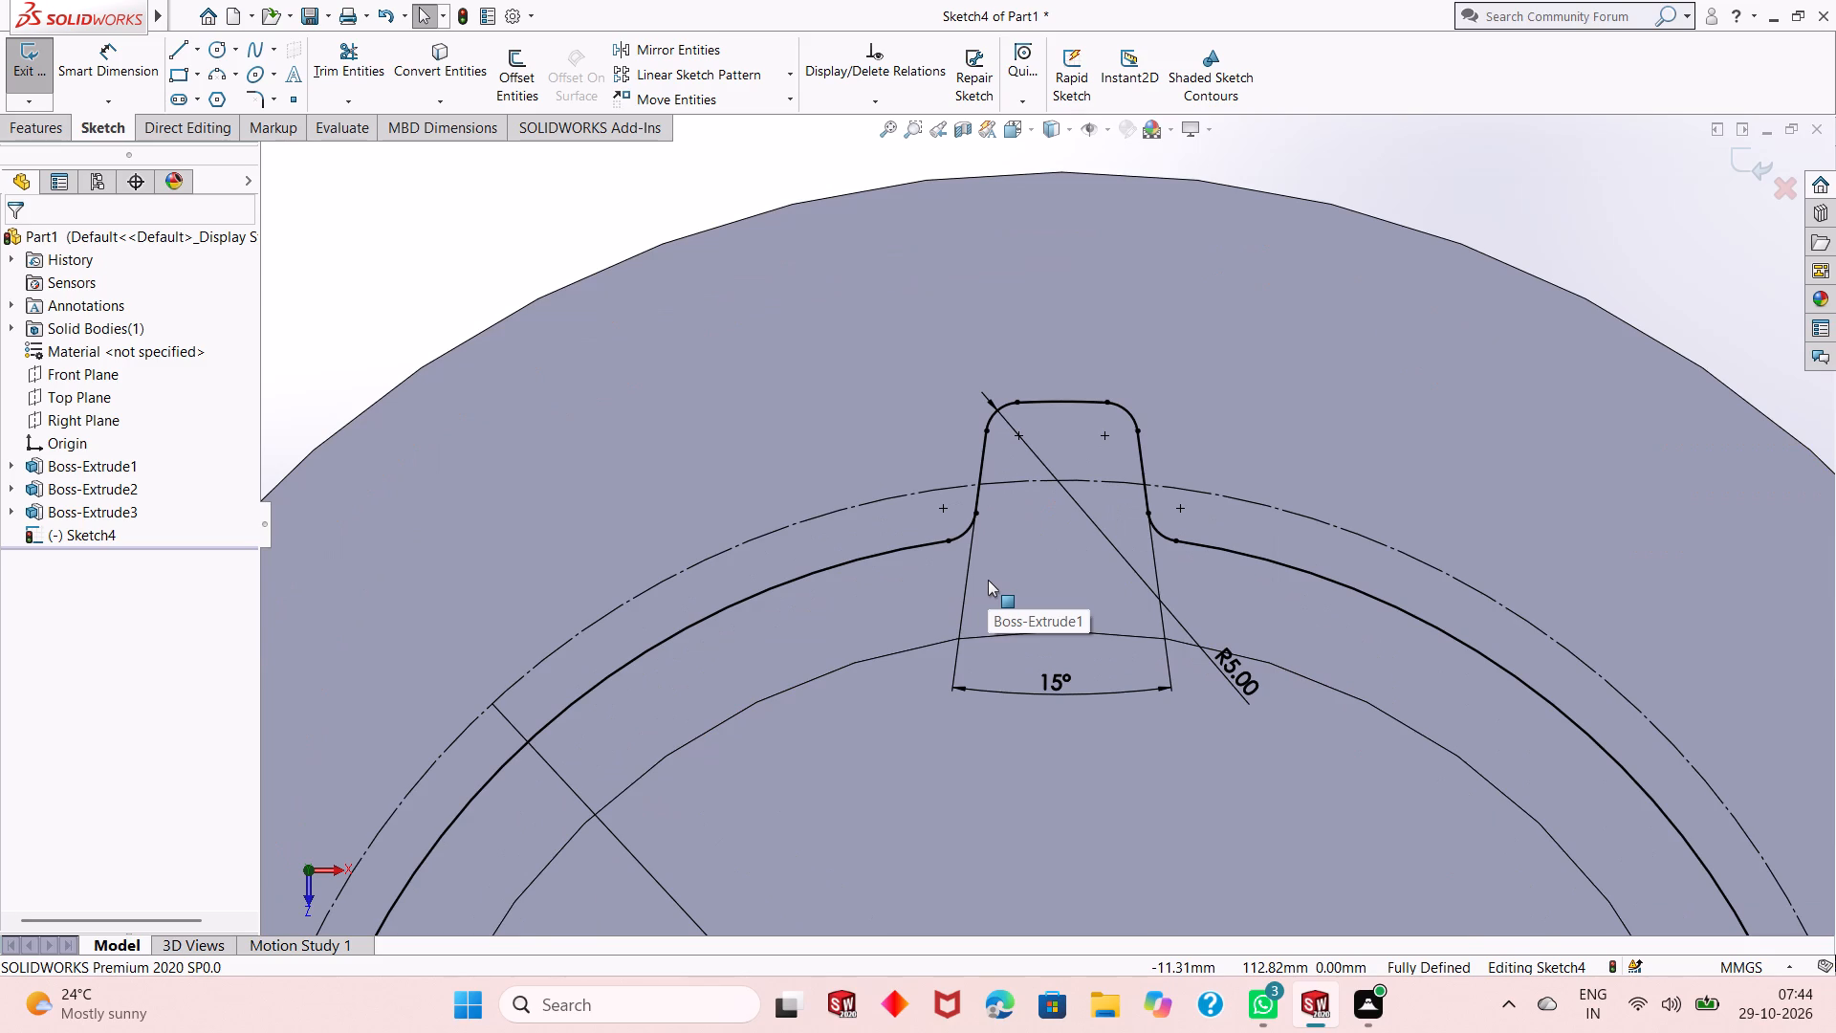
scroll(1016, 582, up, 1)
scroll(1066, 501, down, 1)
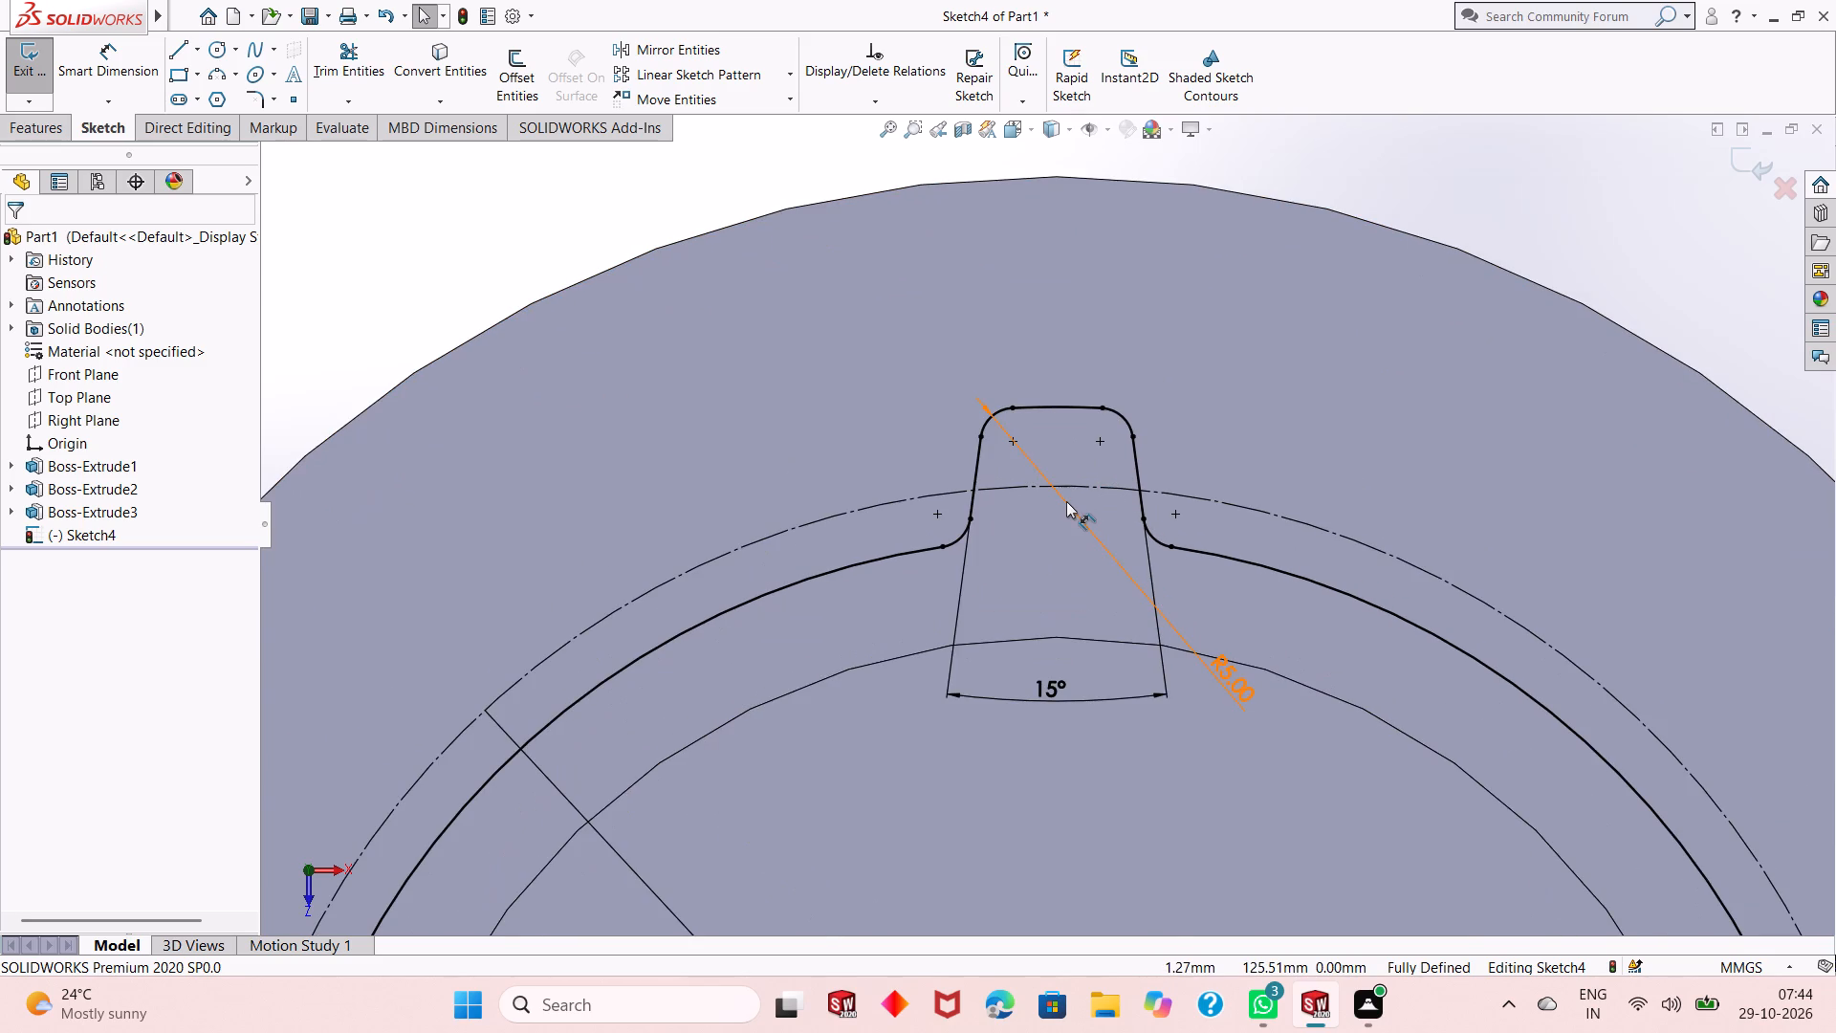
scroll(1078, 496, down, 1)
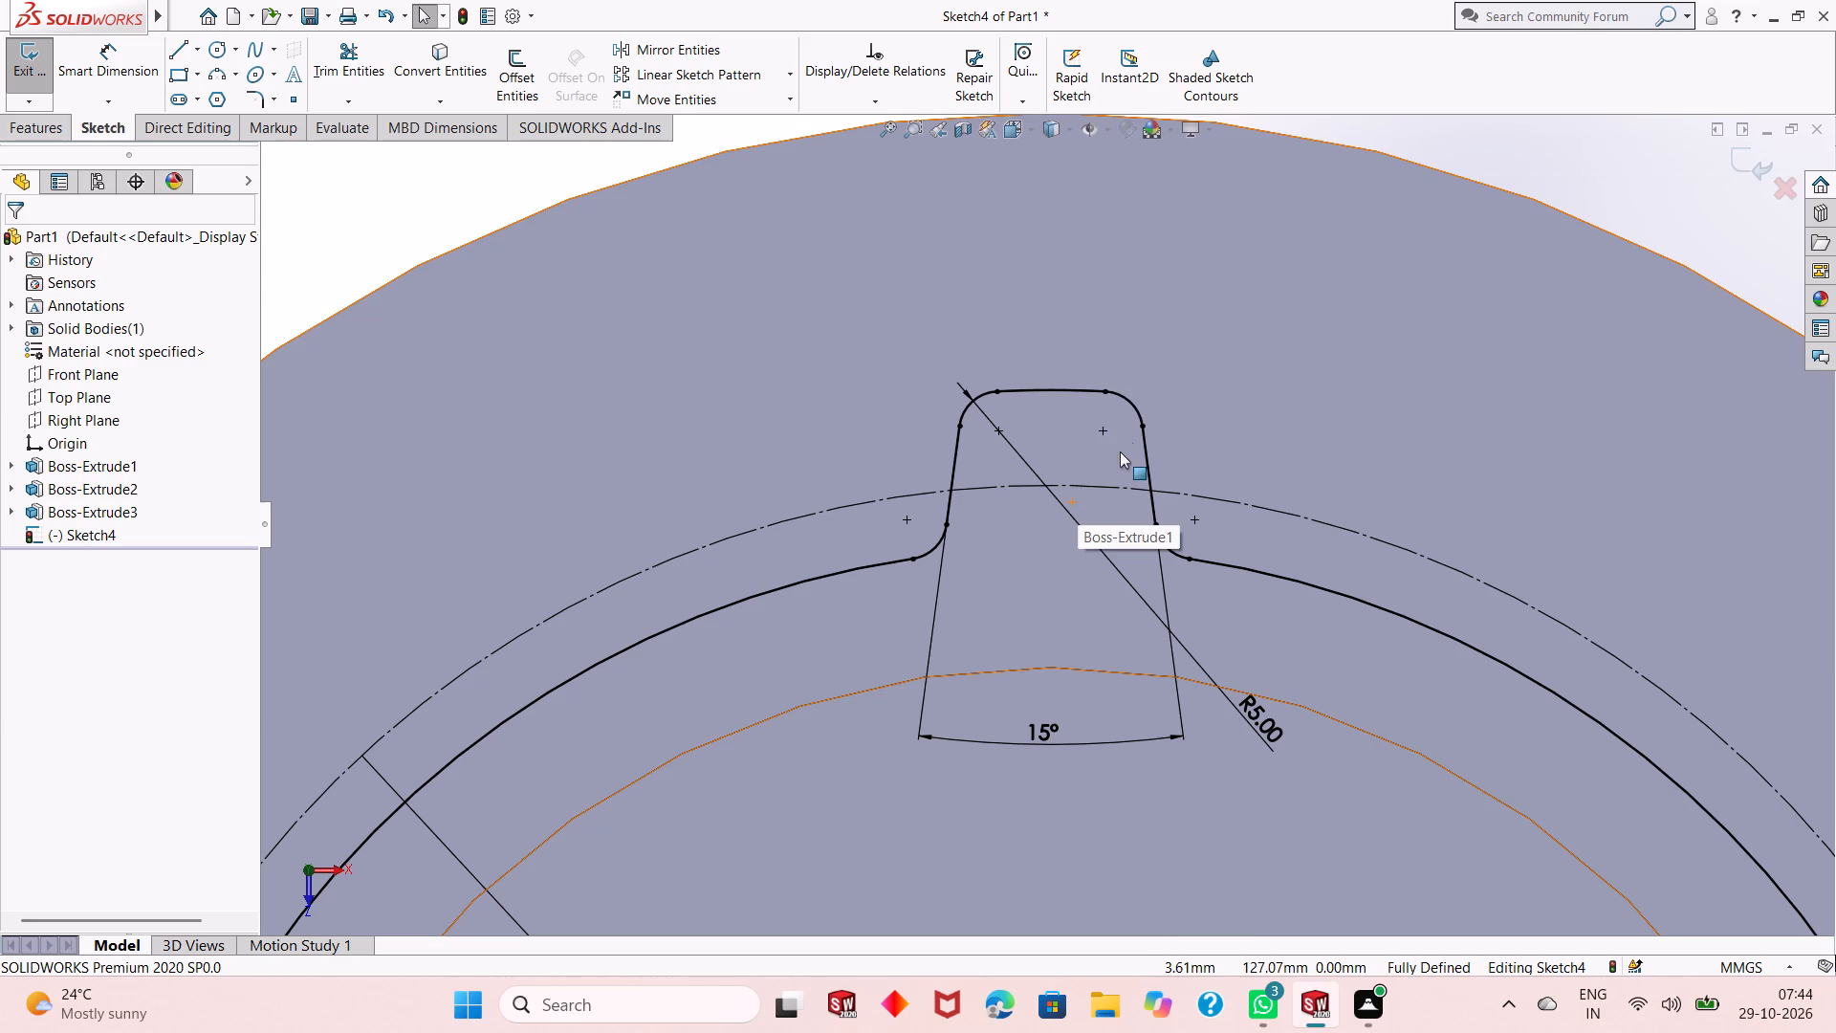
click(1061, 390)
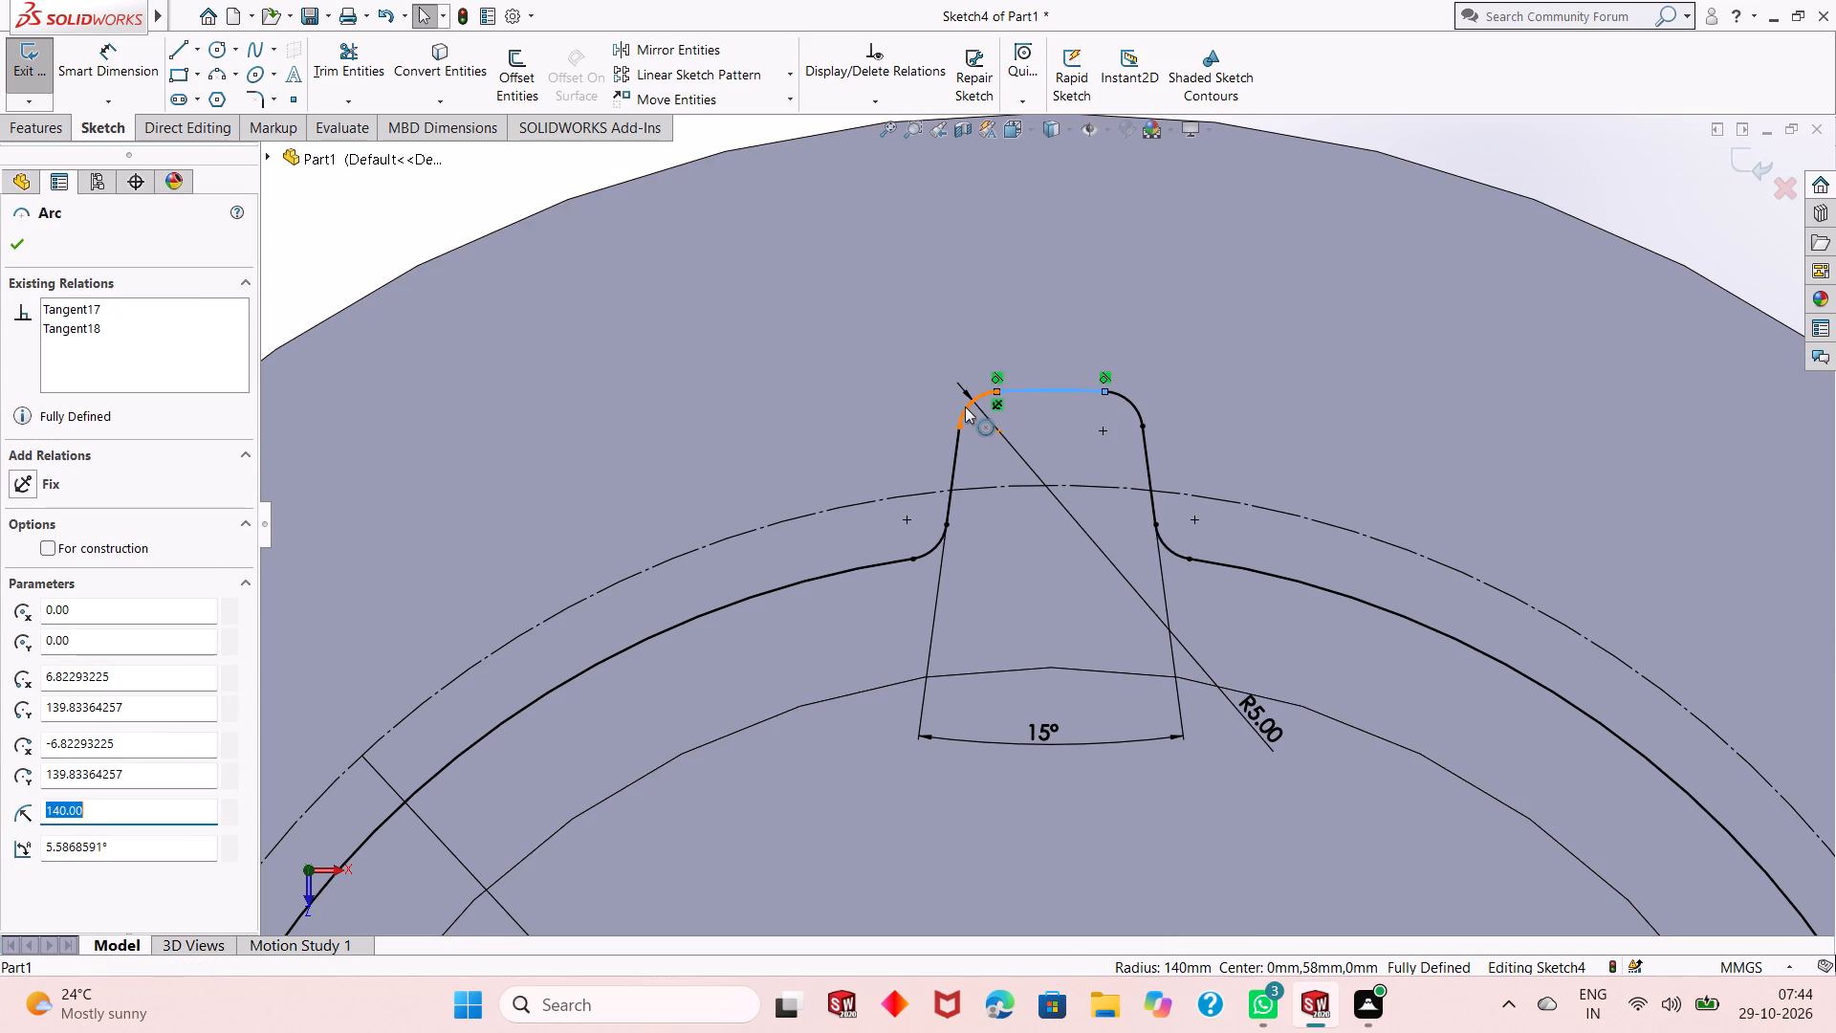
click(964, 408)
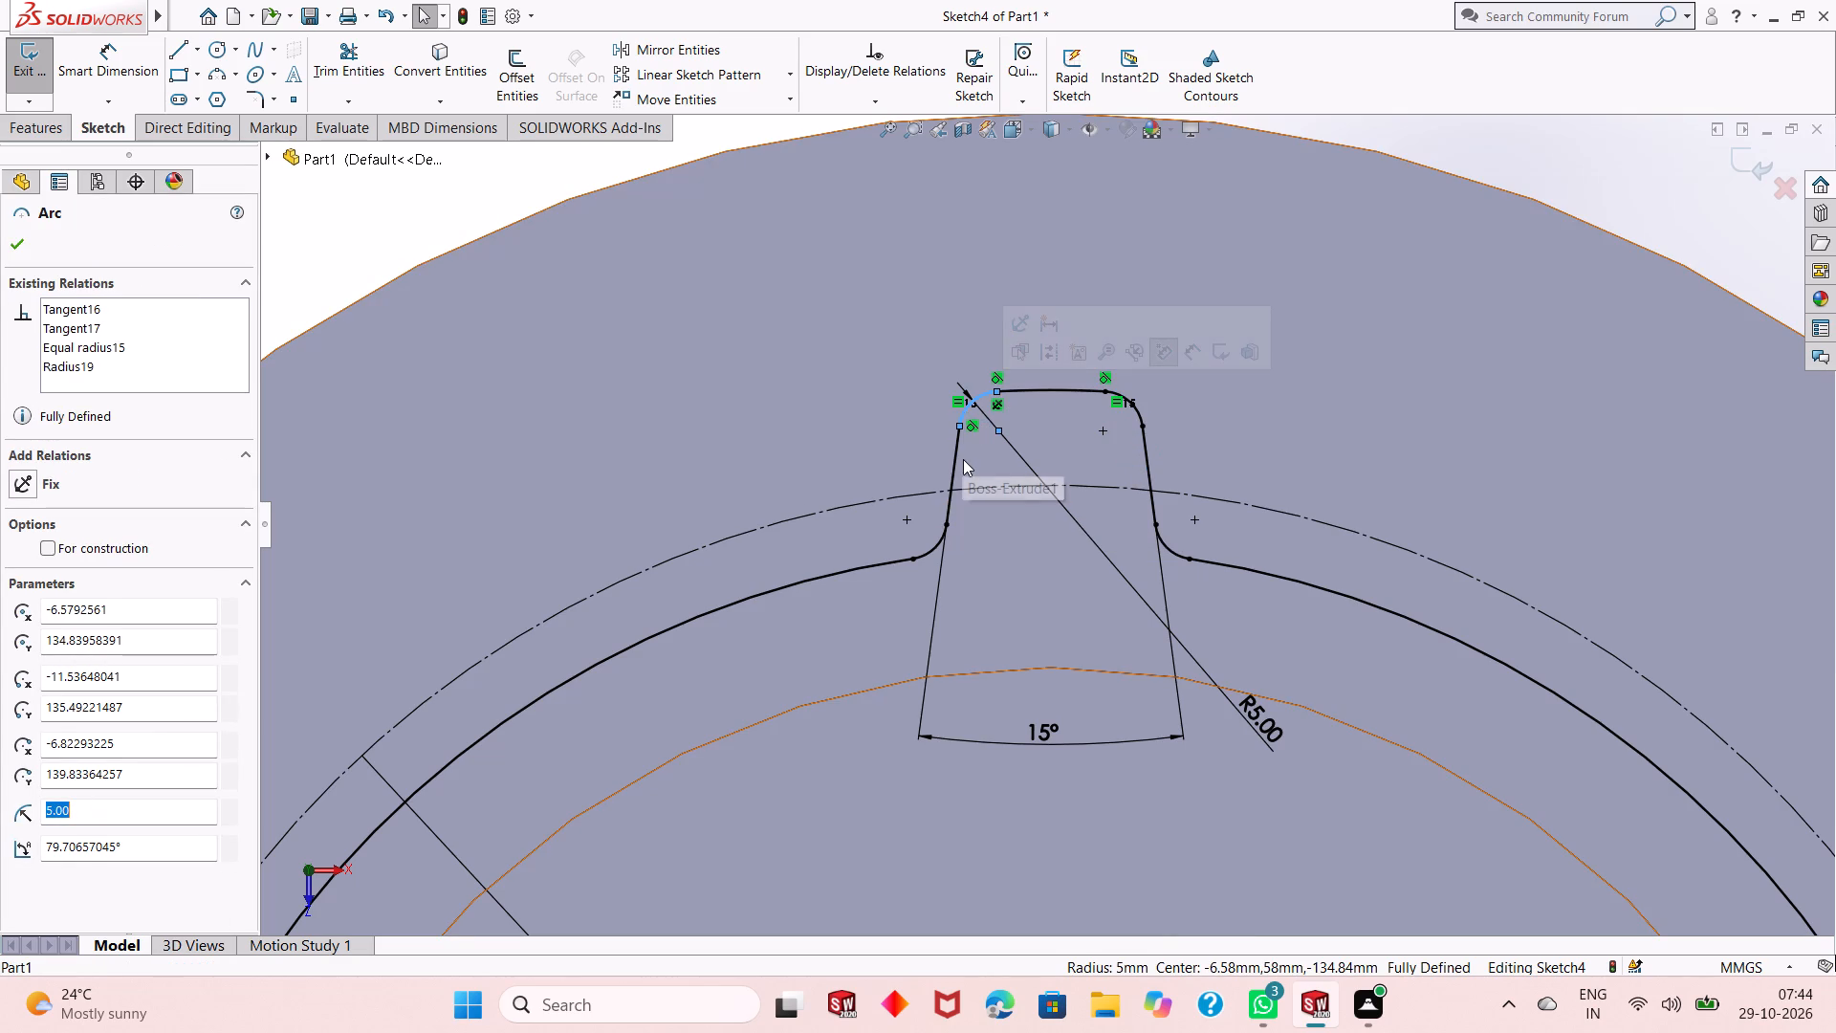
ctrl+click(947, 512)
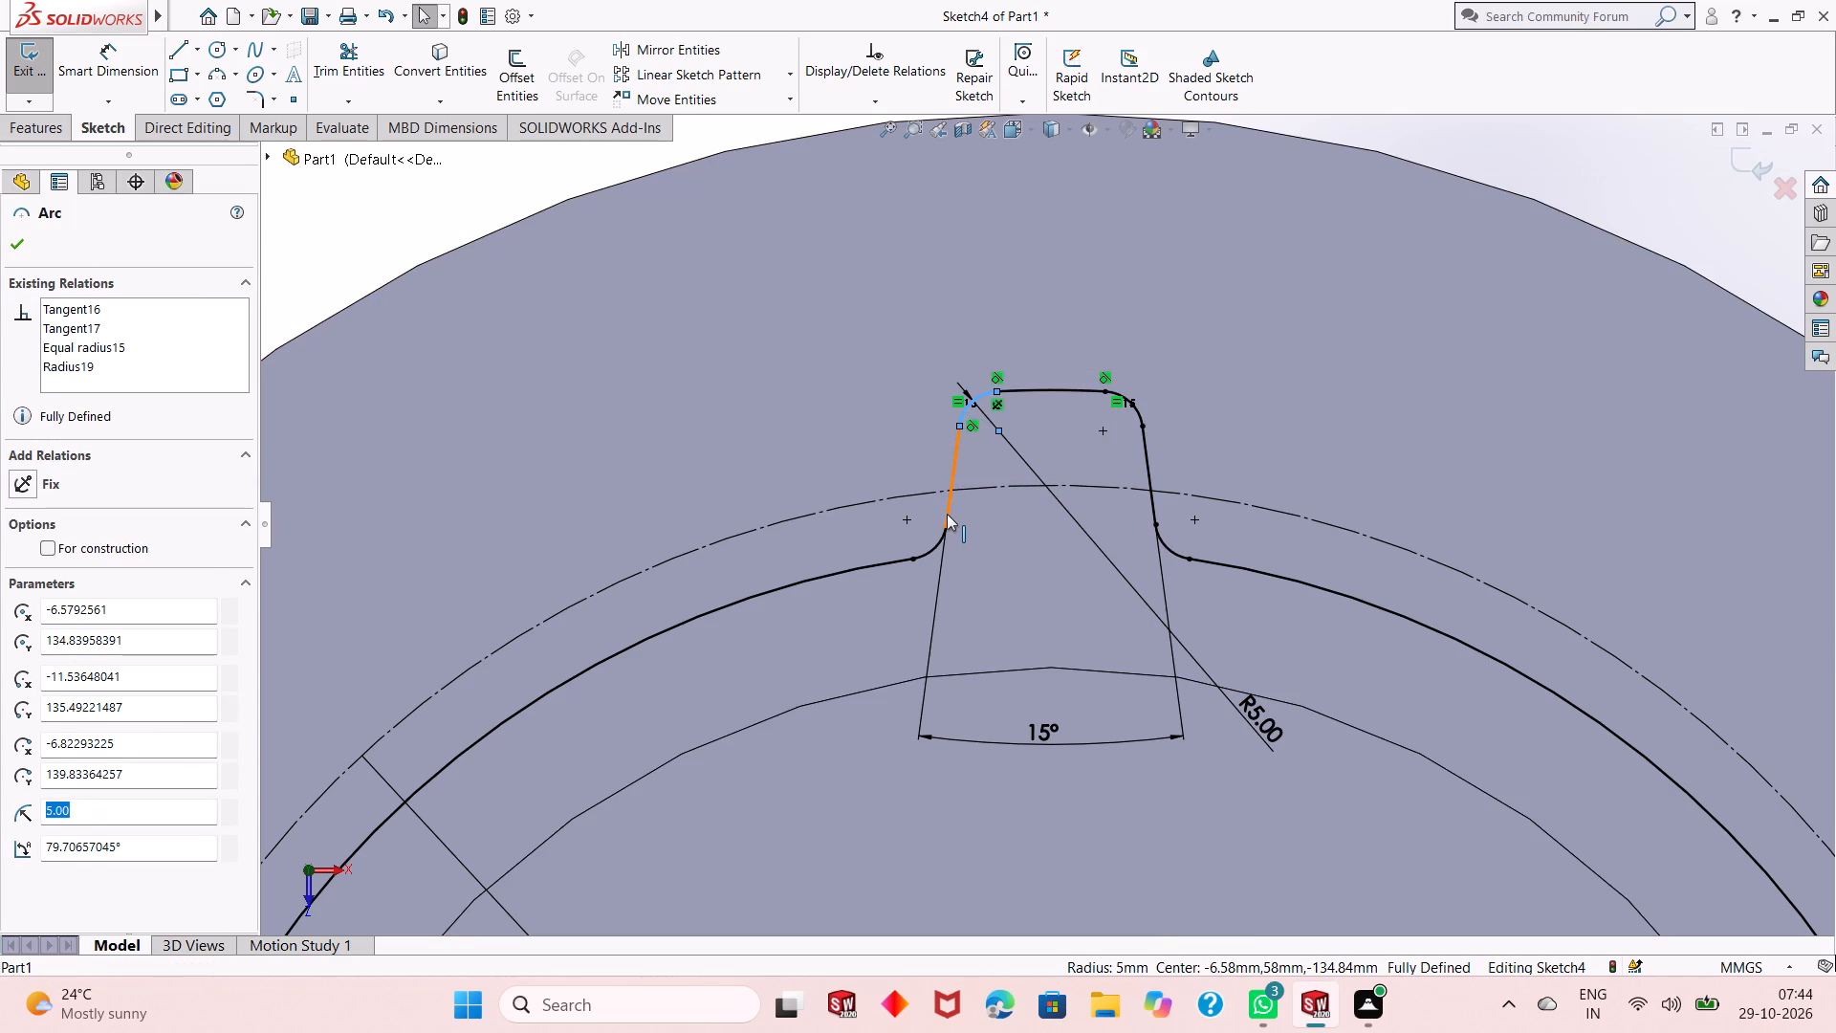
ctrl+click(937, 542)
ctrl+click(1029, 389)
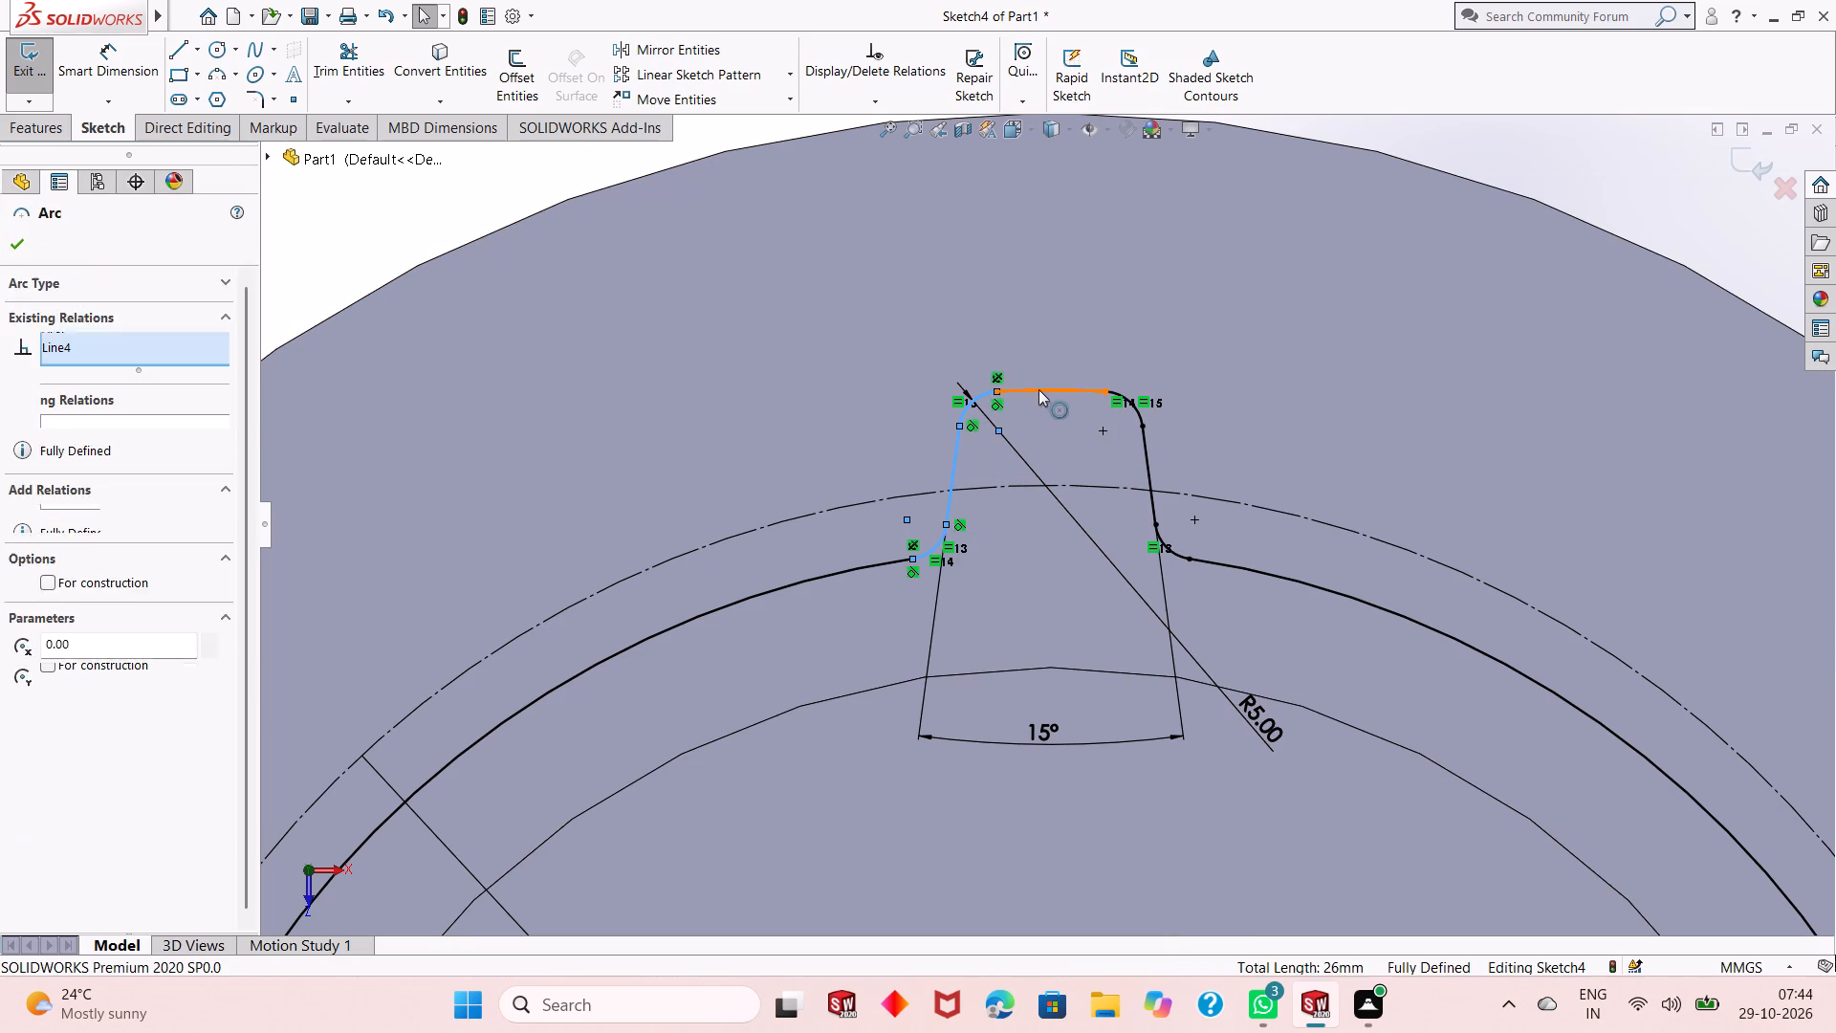
ctrl+click(1131, 412)
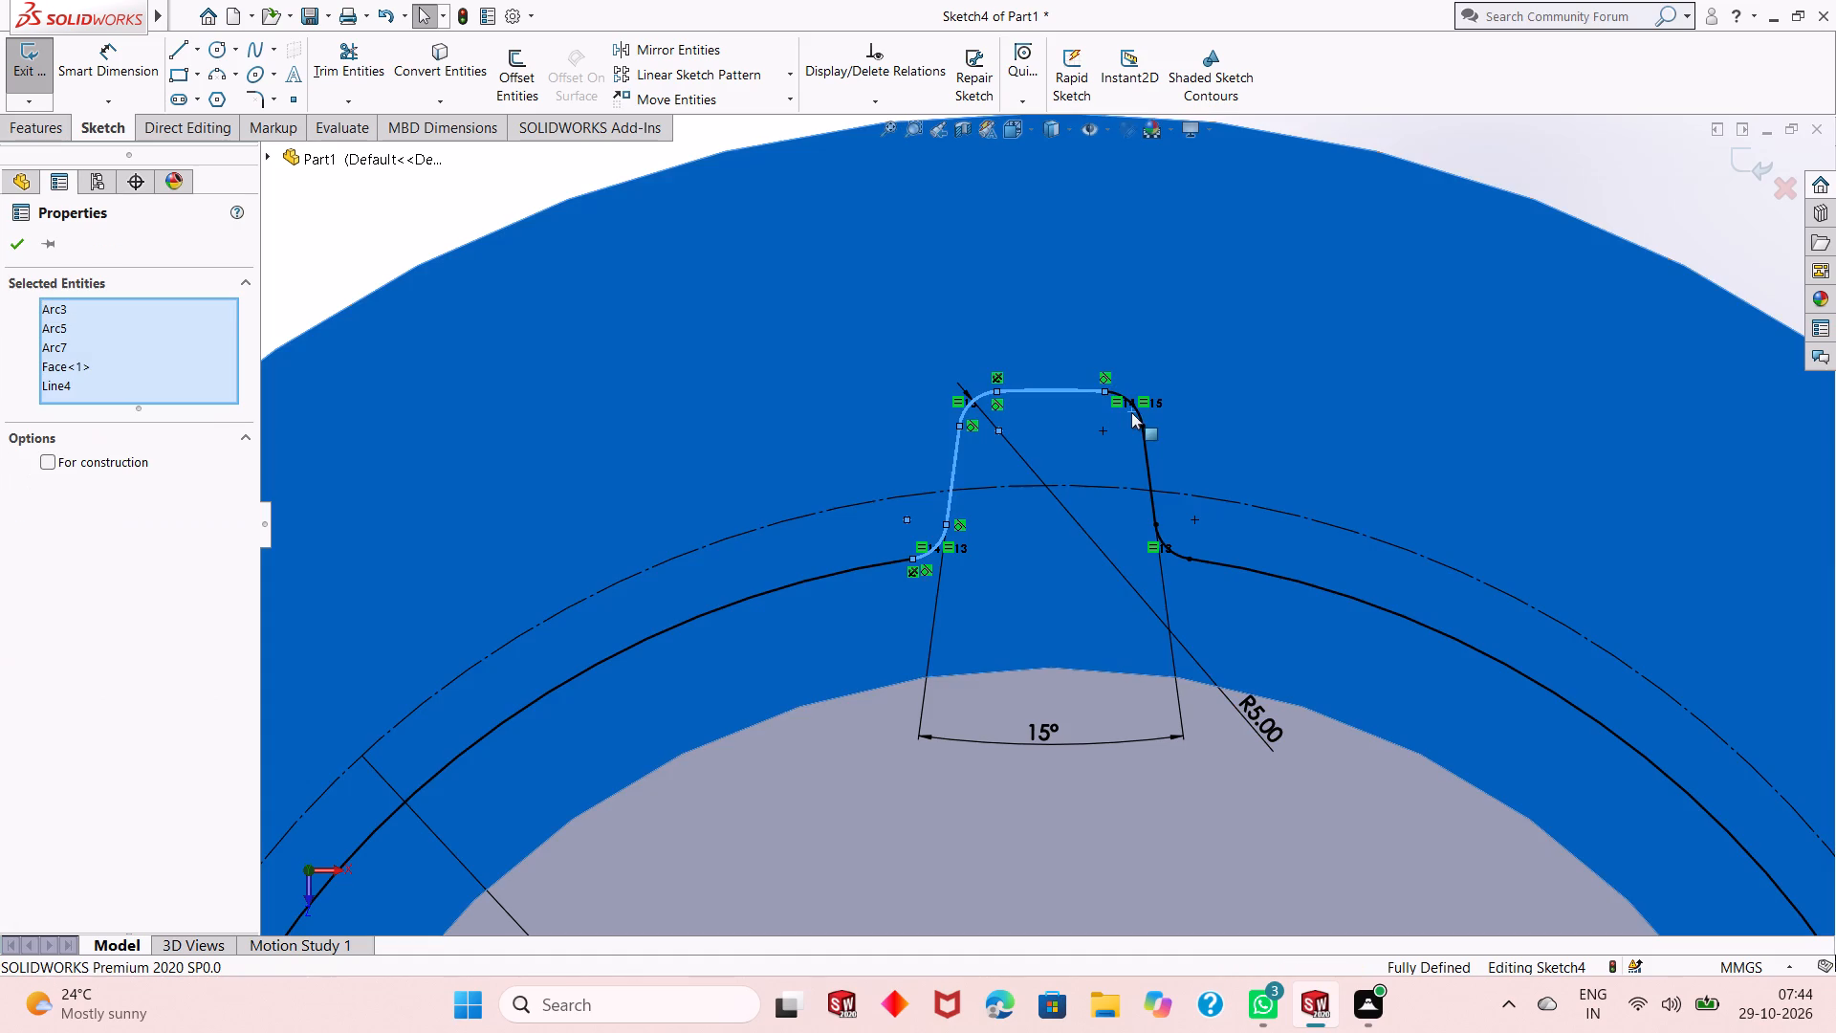
right_click(63, 385)
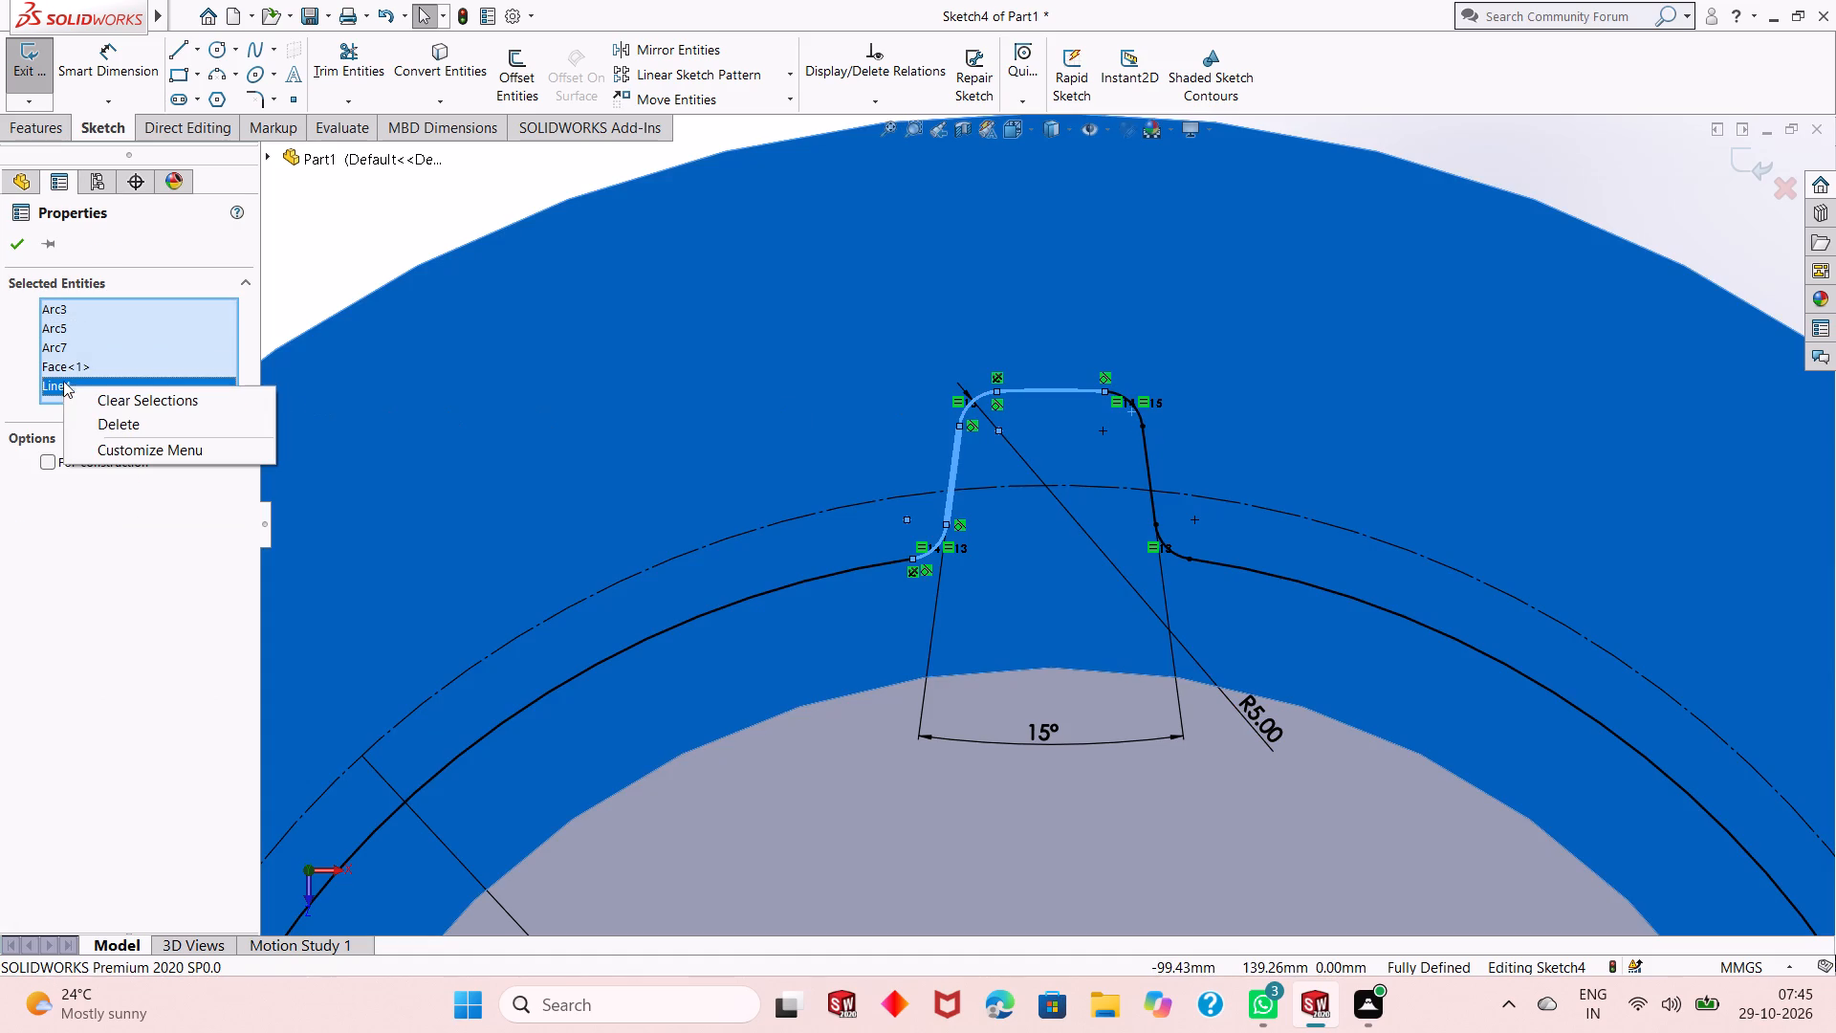
right_click(63, 369)
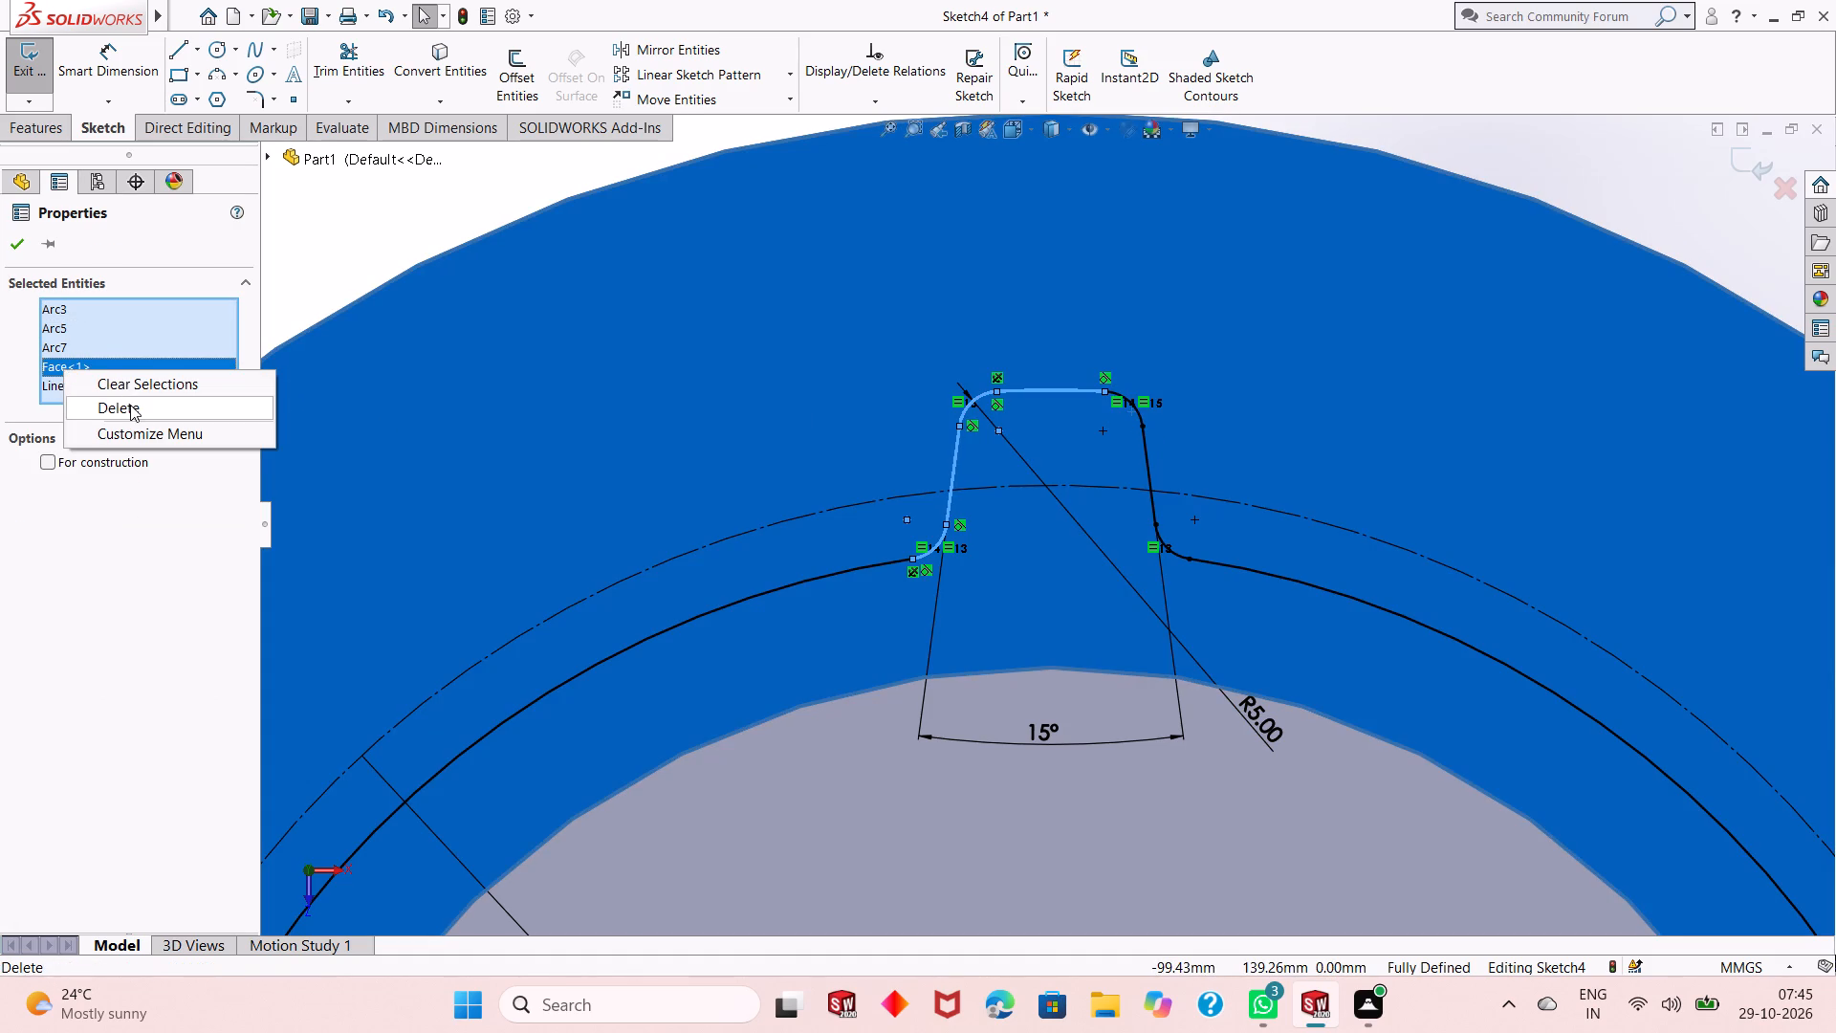
click(130, 405)
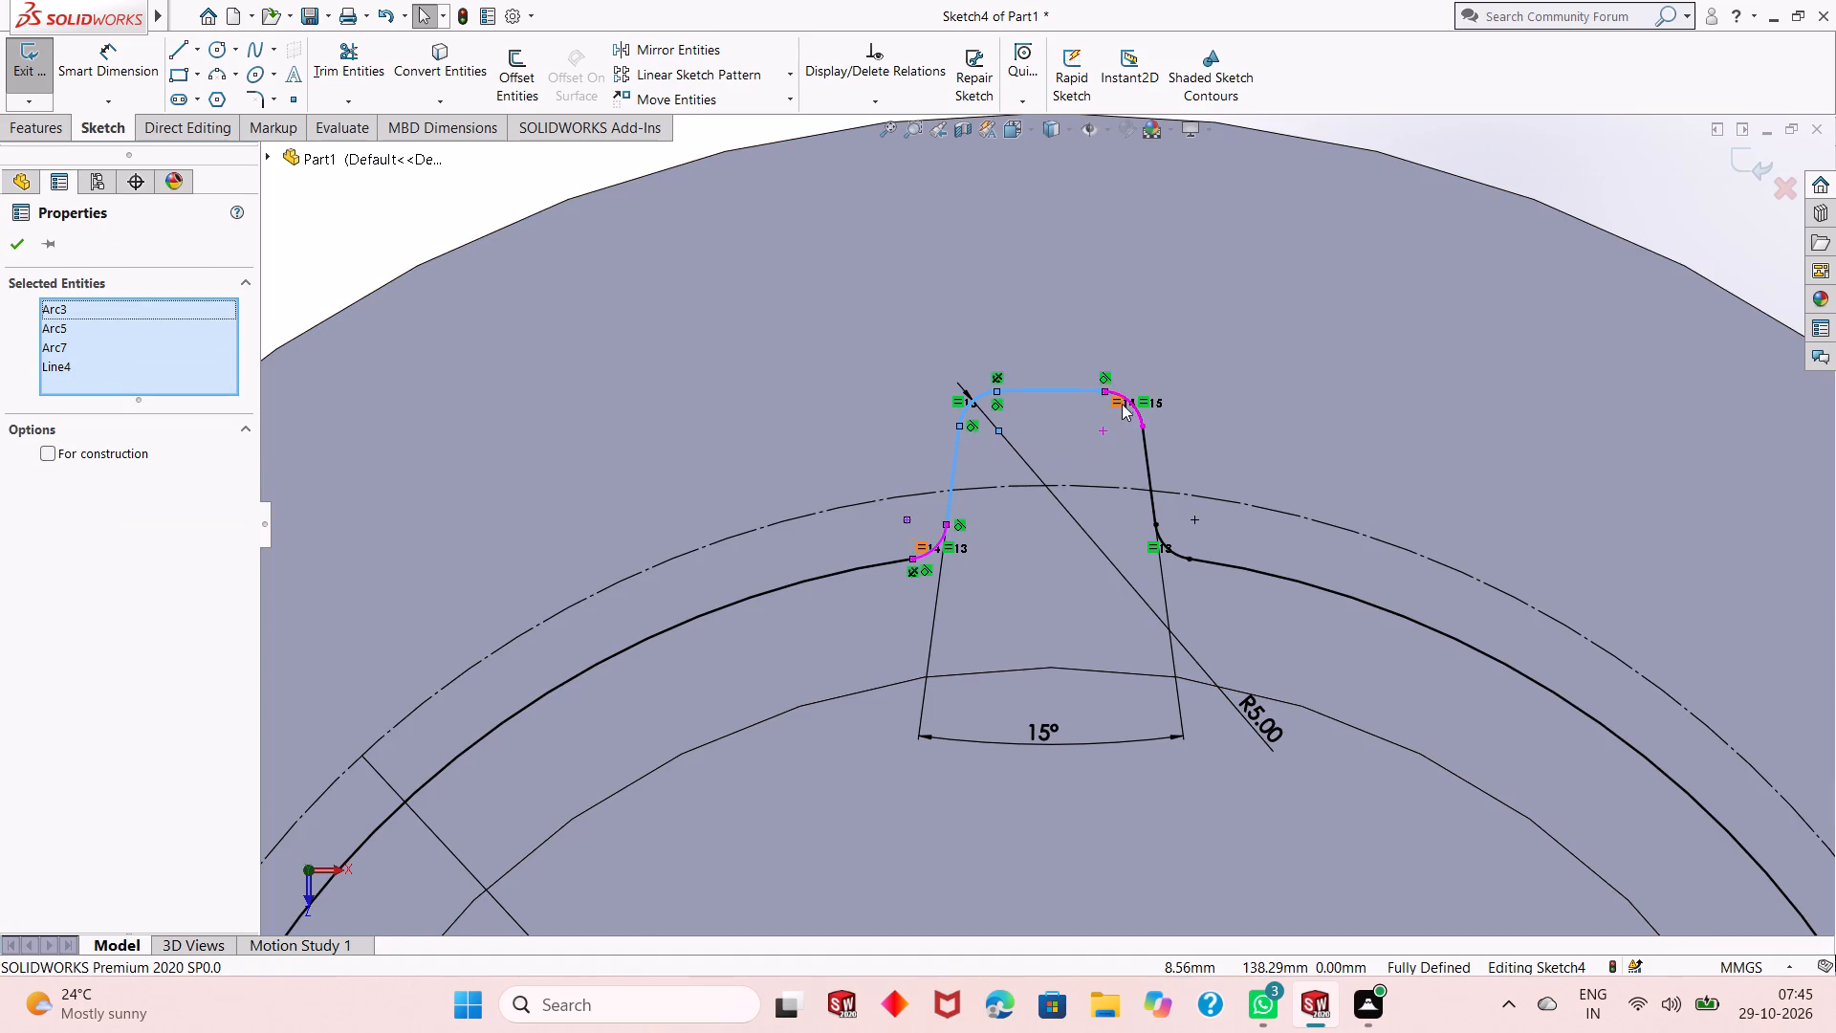
ctrl+click(1134, 413)
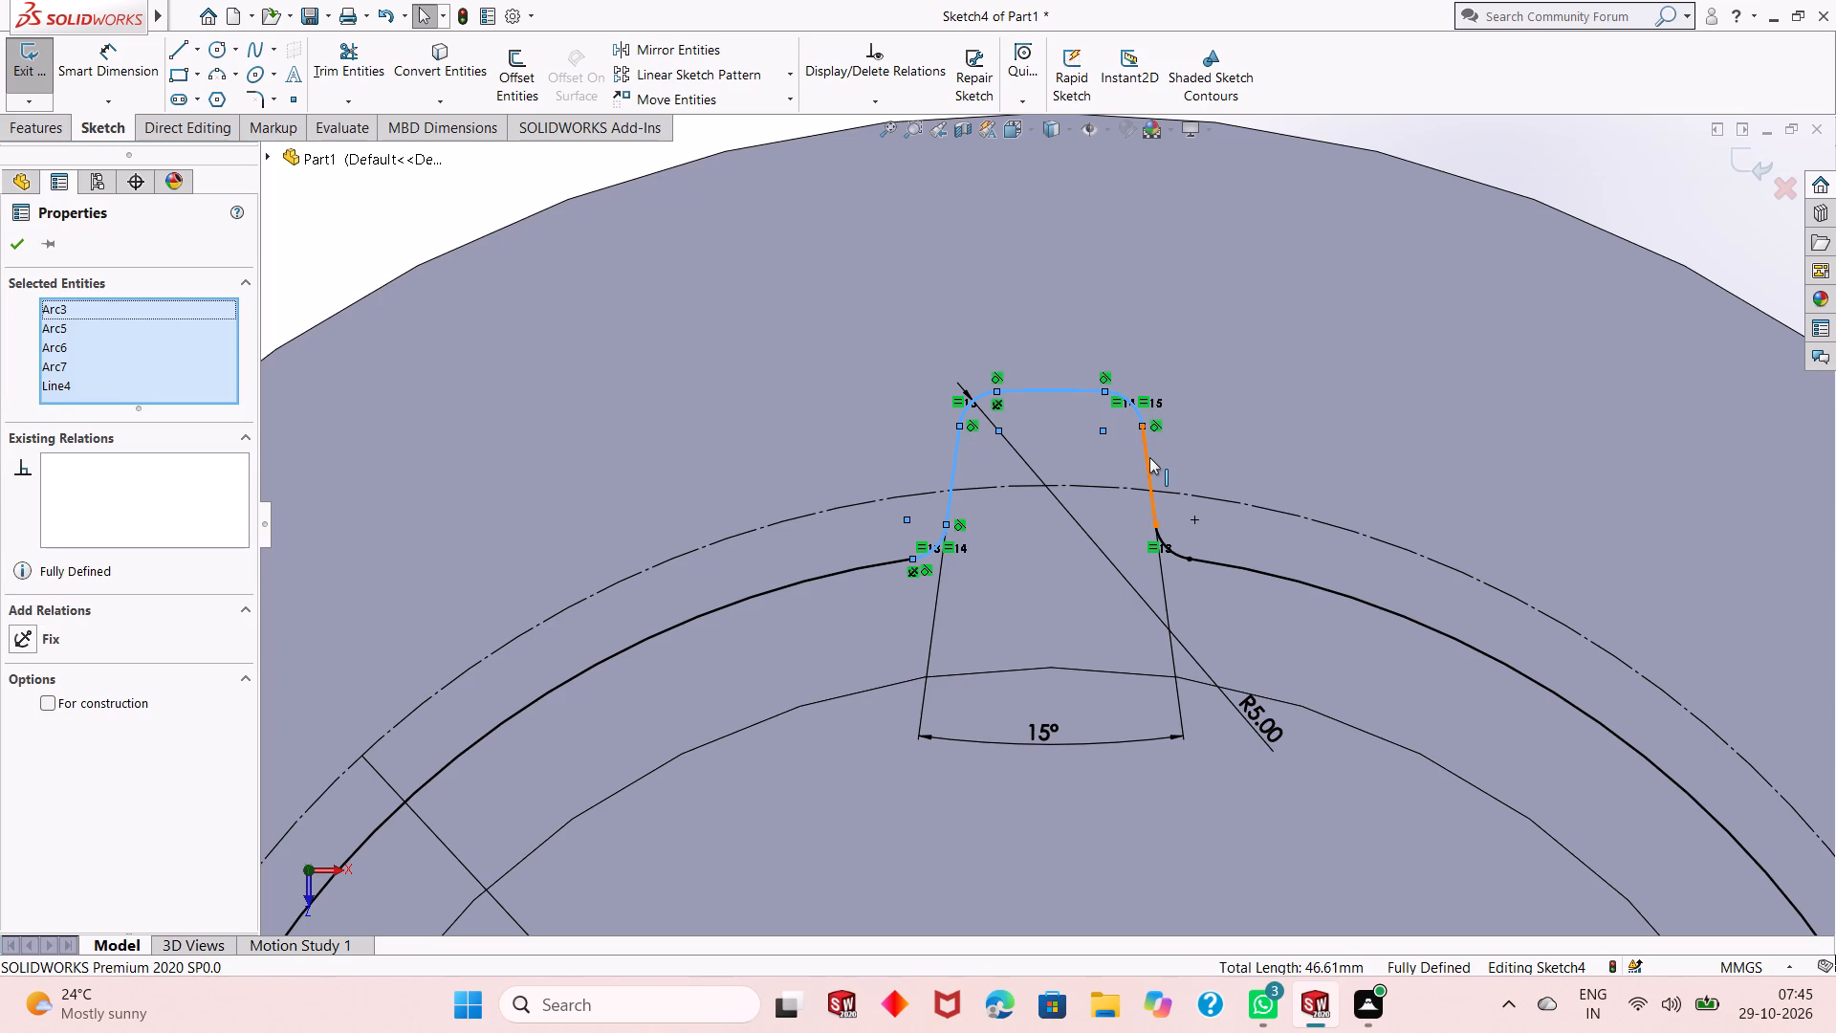
ctrl+click(1149, 457)
ctrl+click(1183, 552)
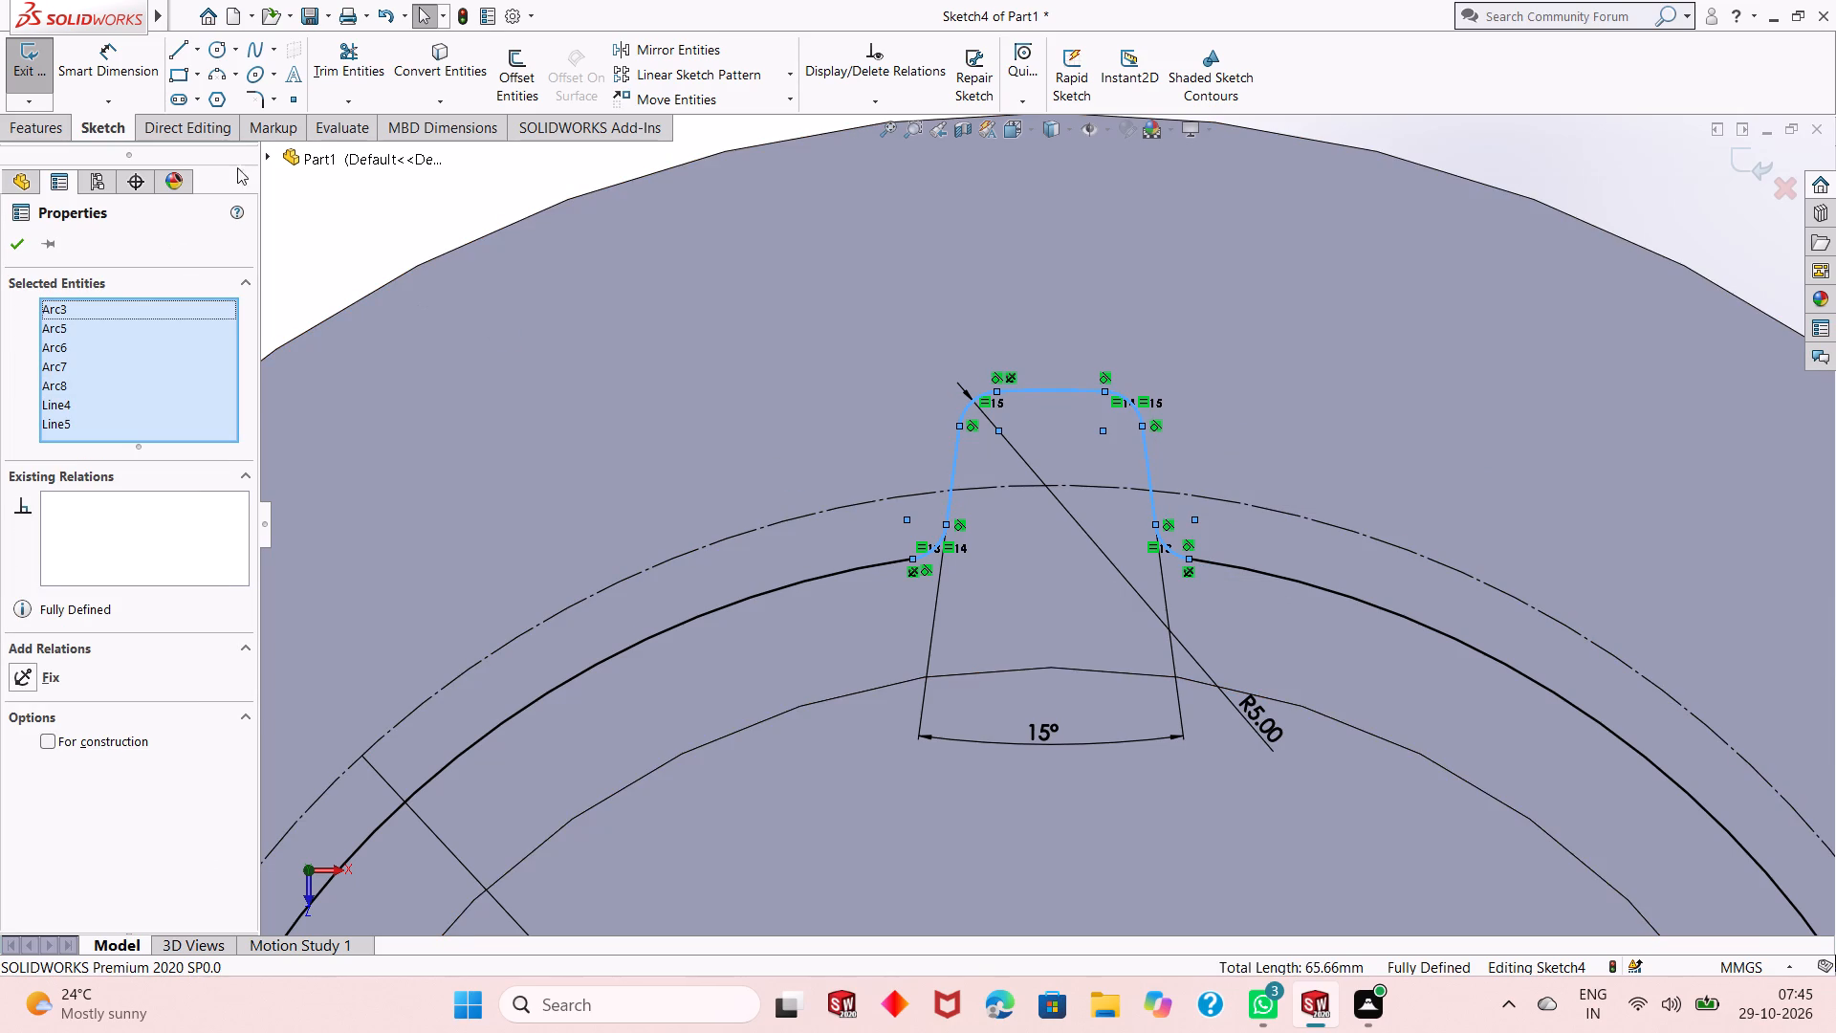
click(787, 75)
click(781, 129)
scroll(960, 319, down, 3)
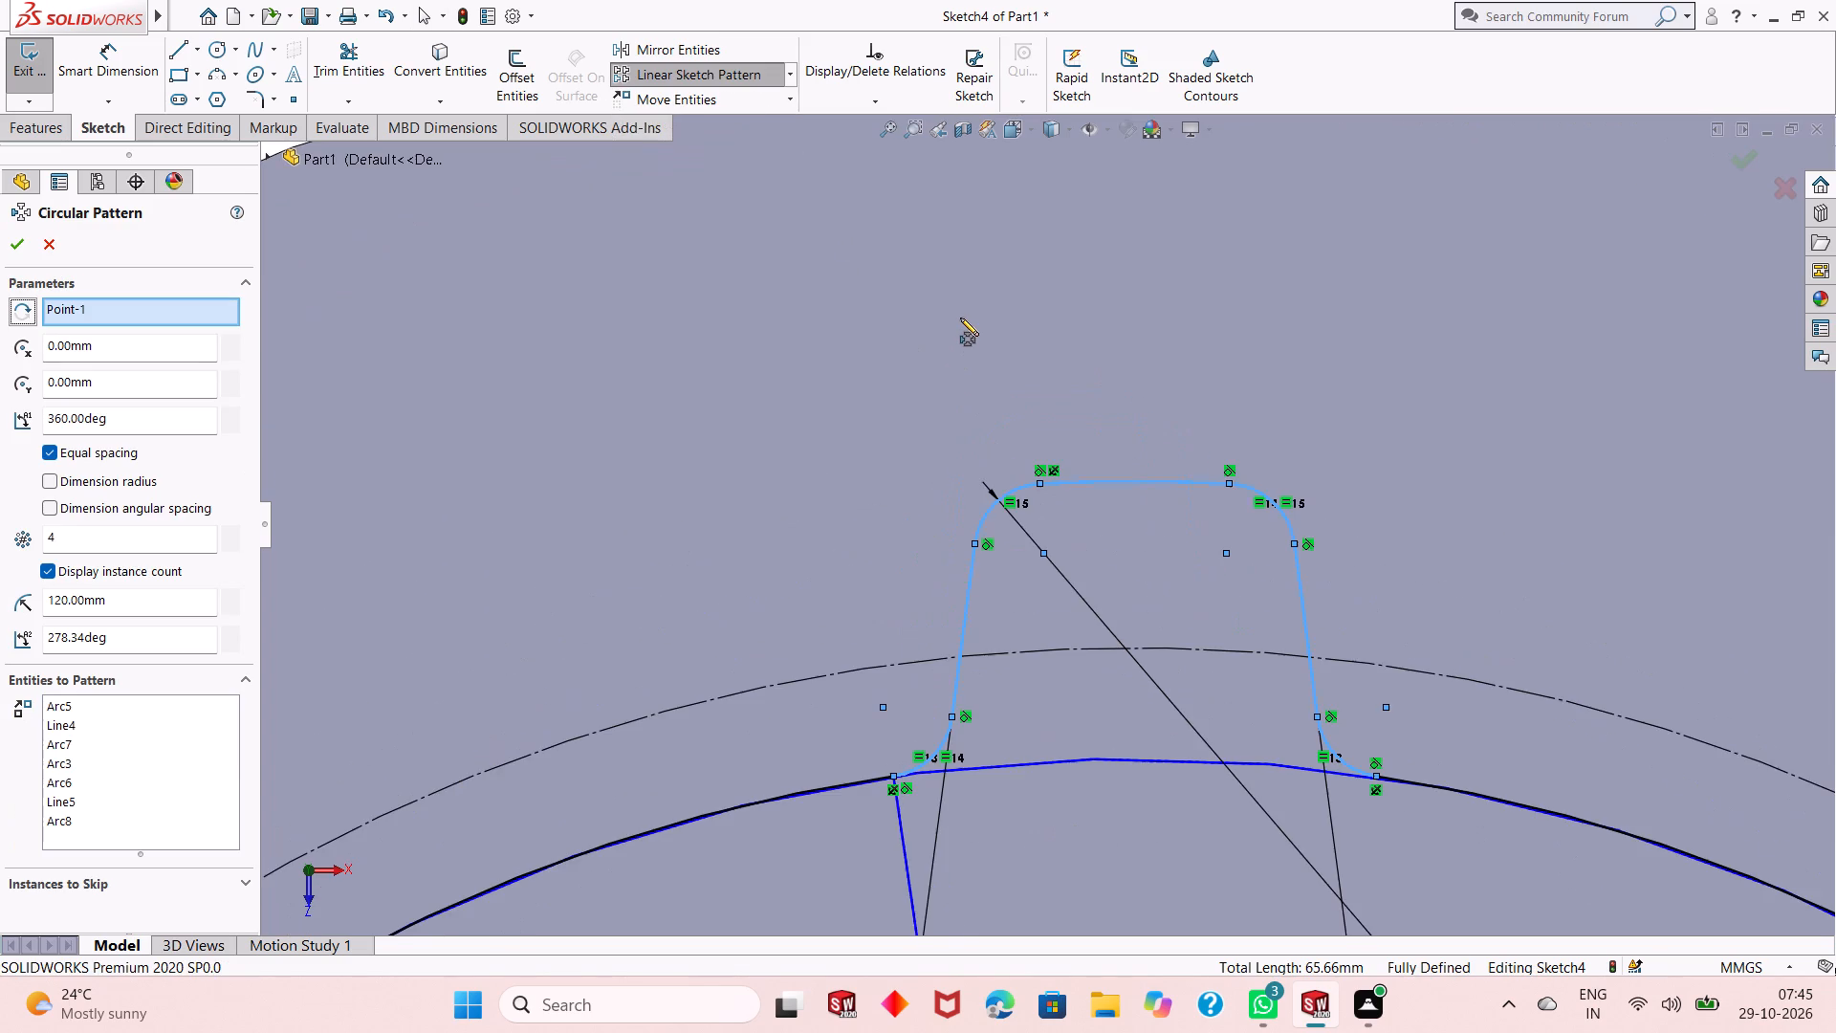
scroll(960, 318, up, 10)
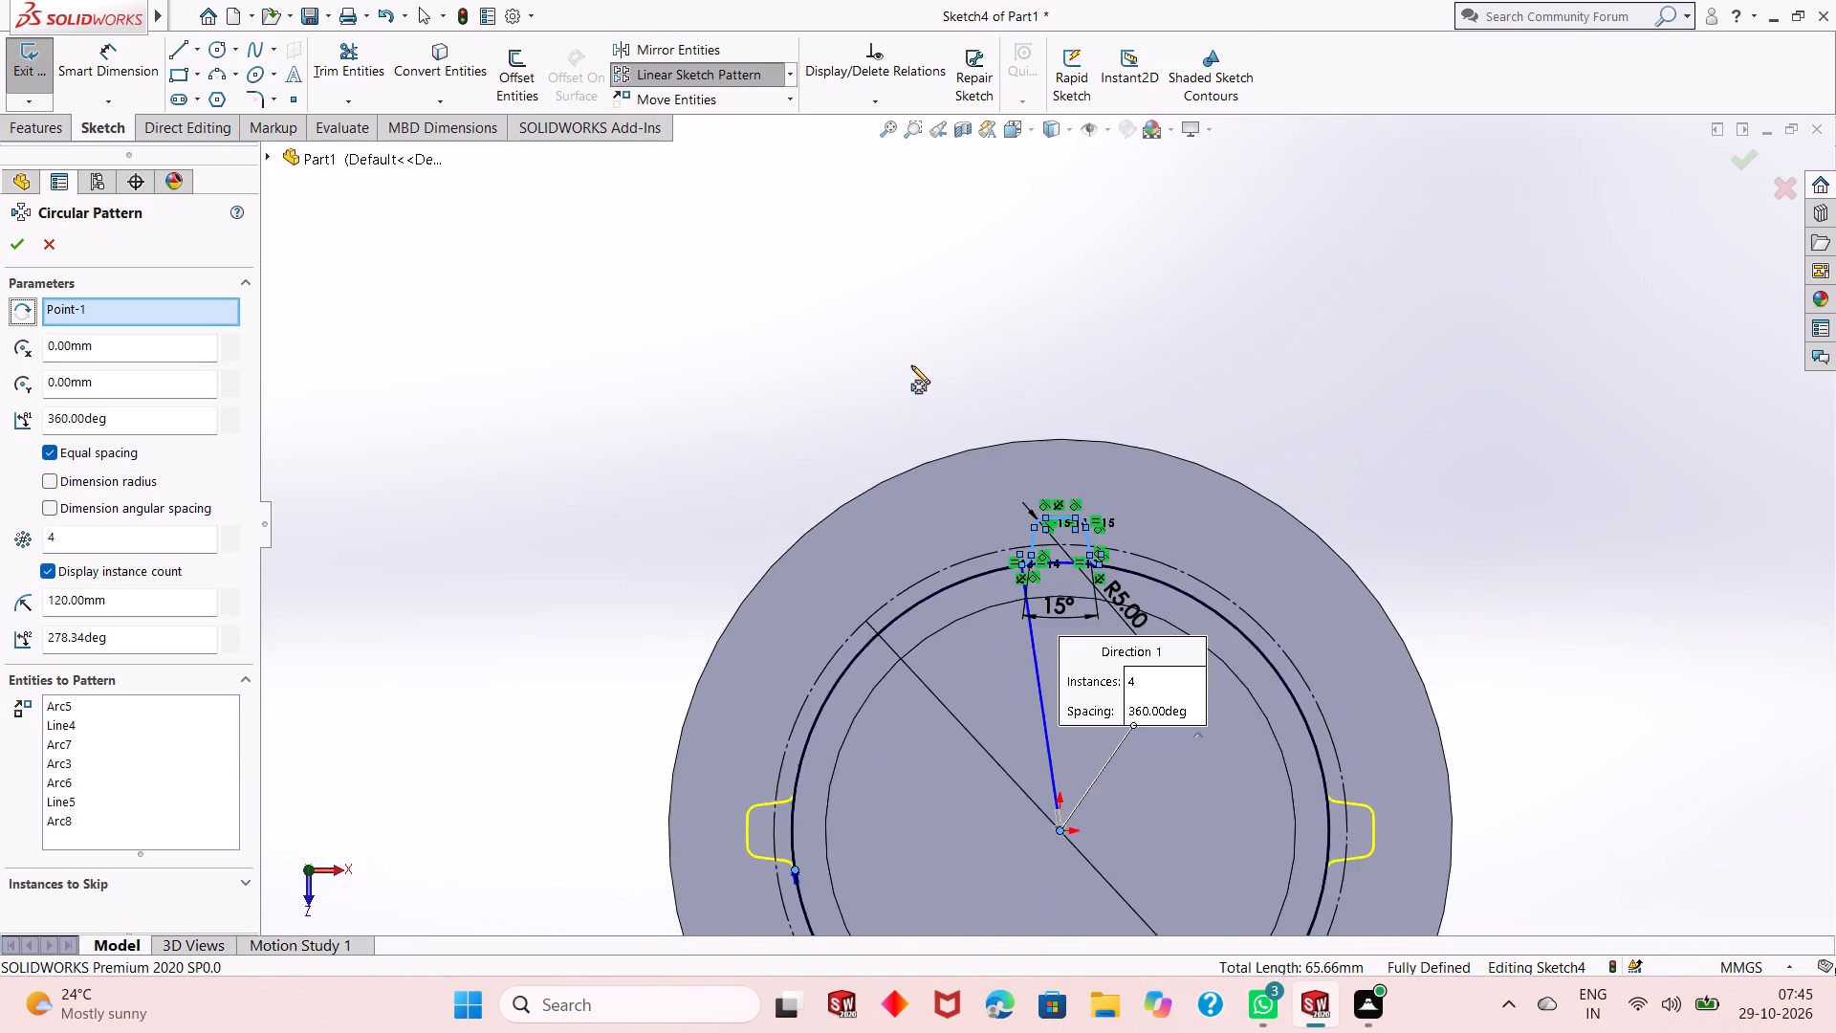
scroll(903, 438, up, 2)
scroll(998, 692, up, 1)
scroll(1072, 866, down, 2)
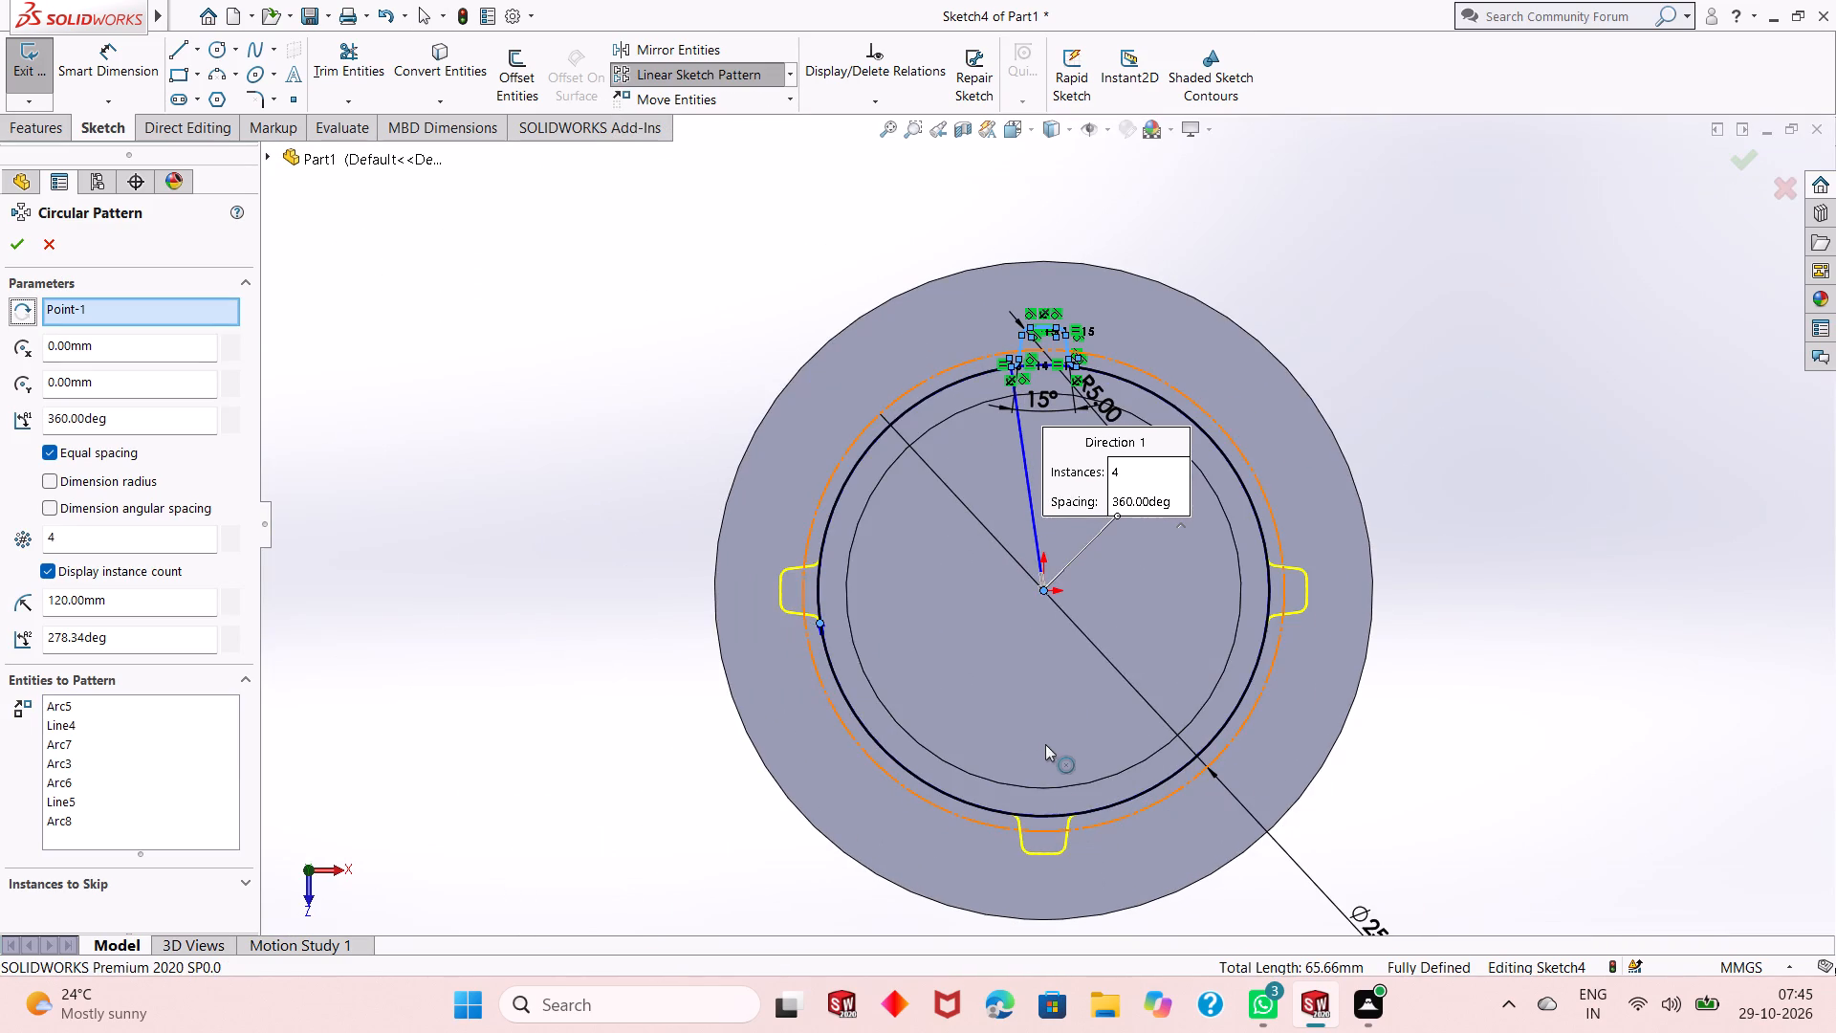
scroll(1037, 729, down, 1)
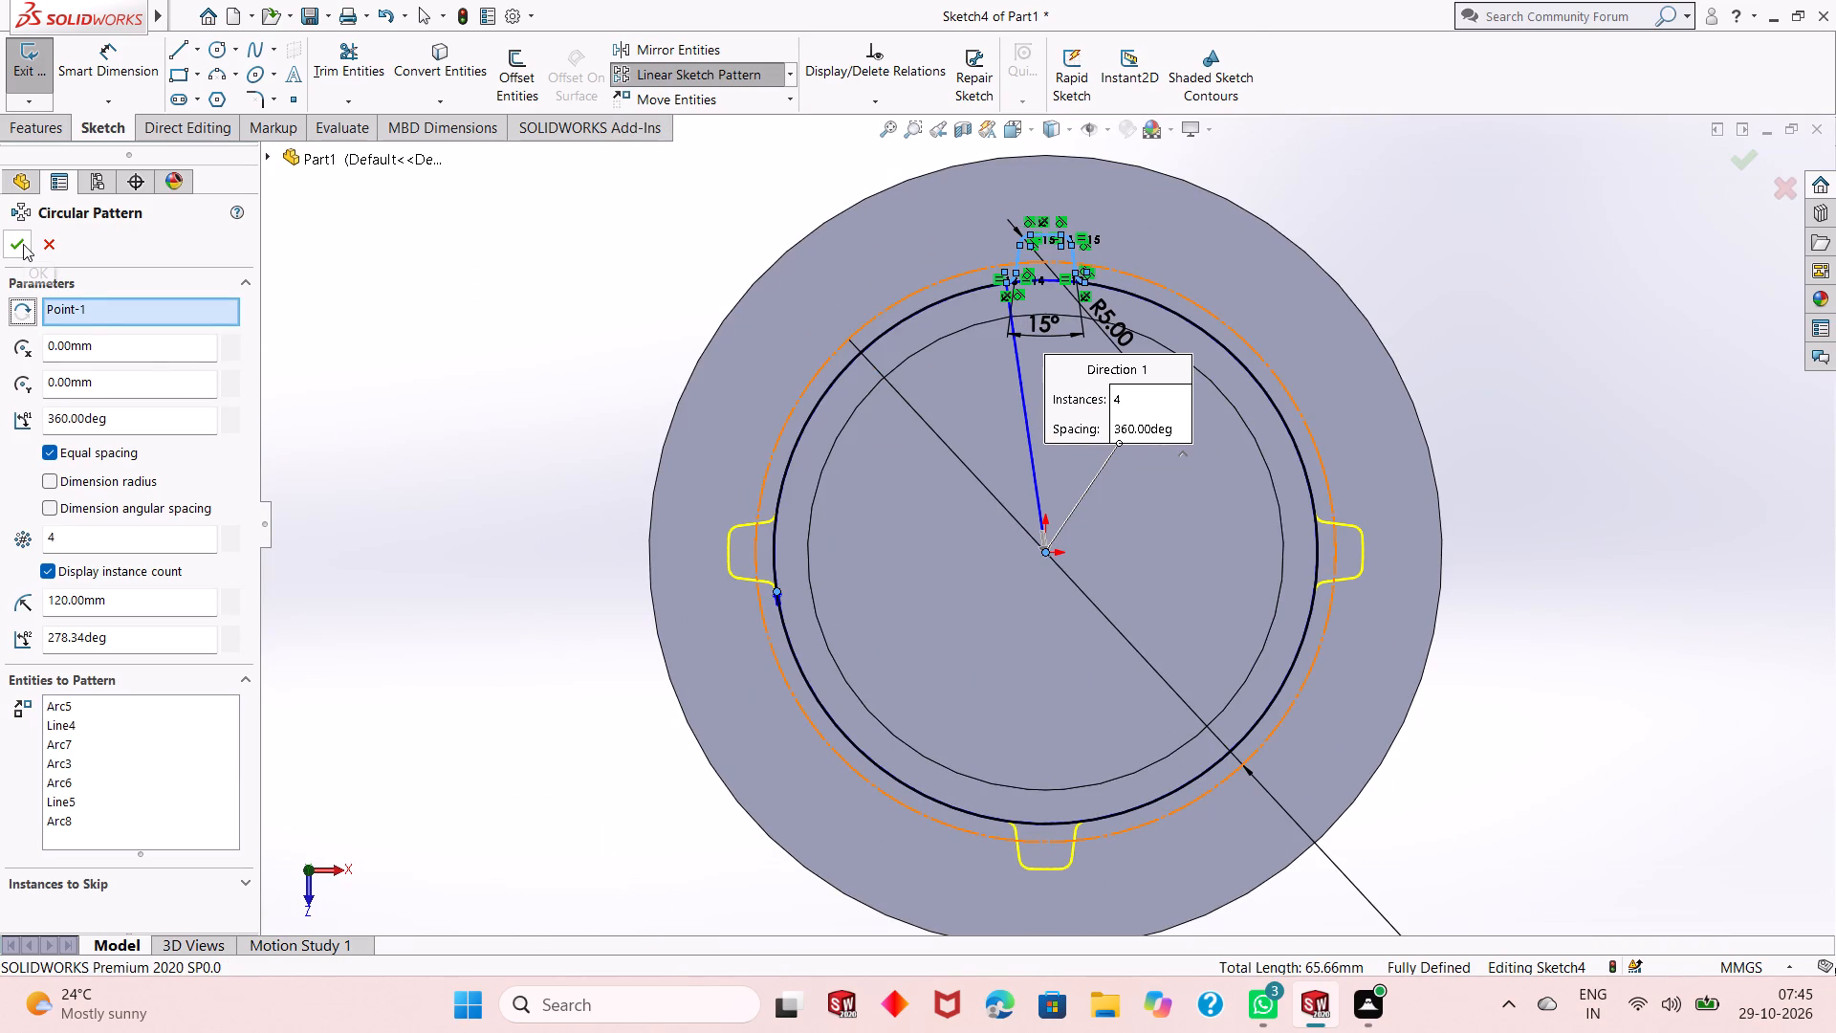
click(22, 243)
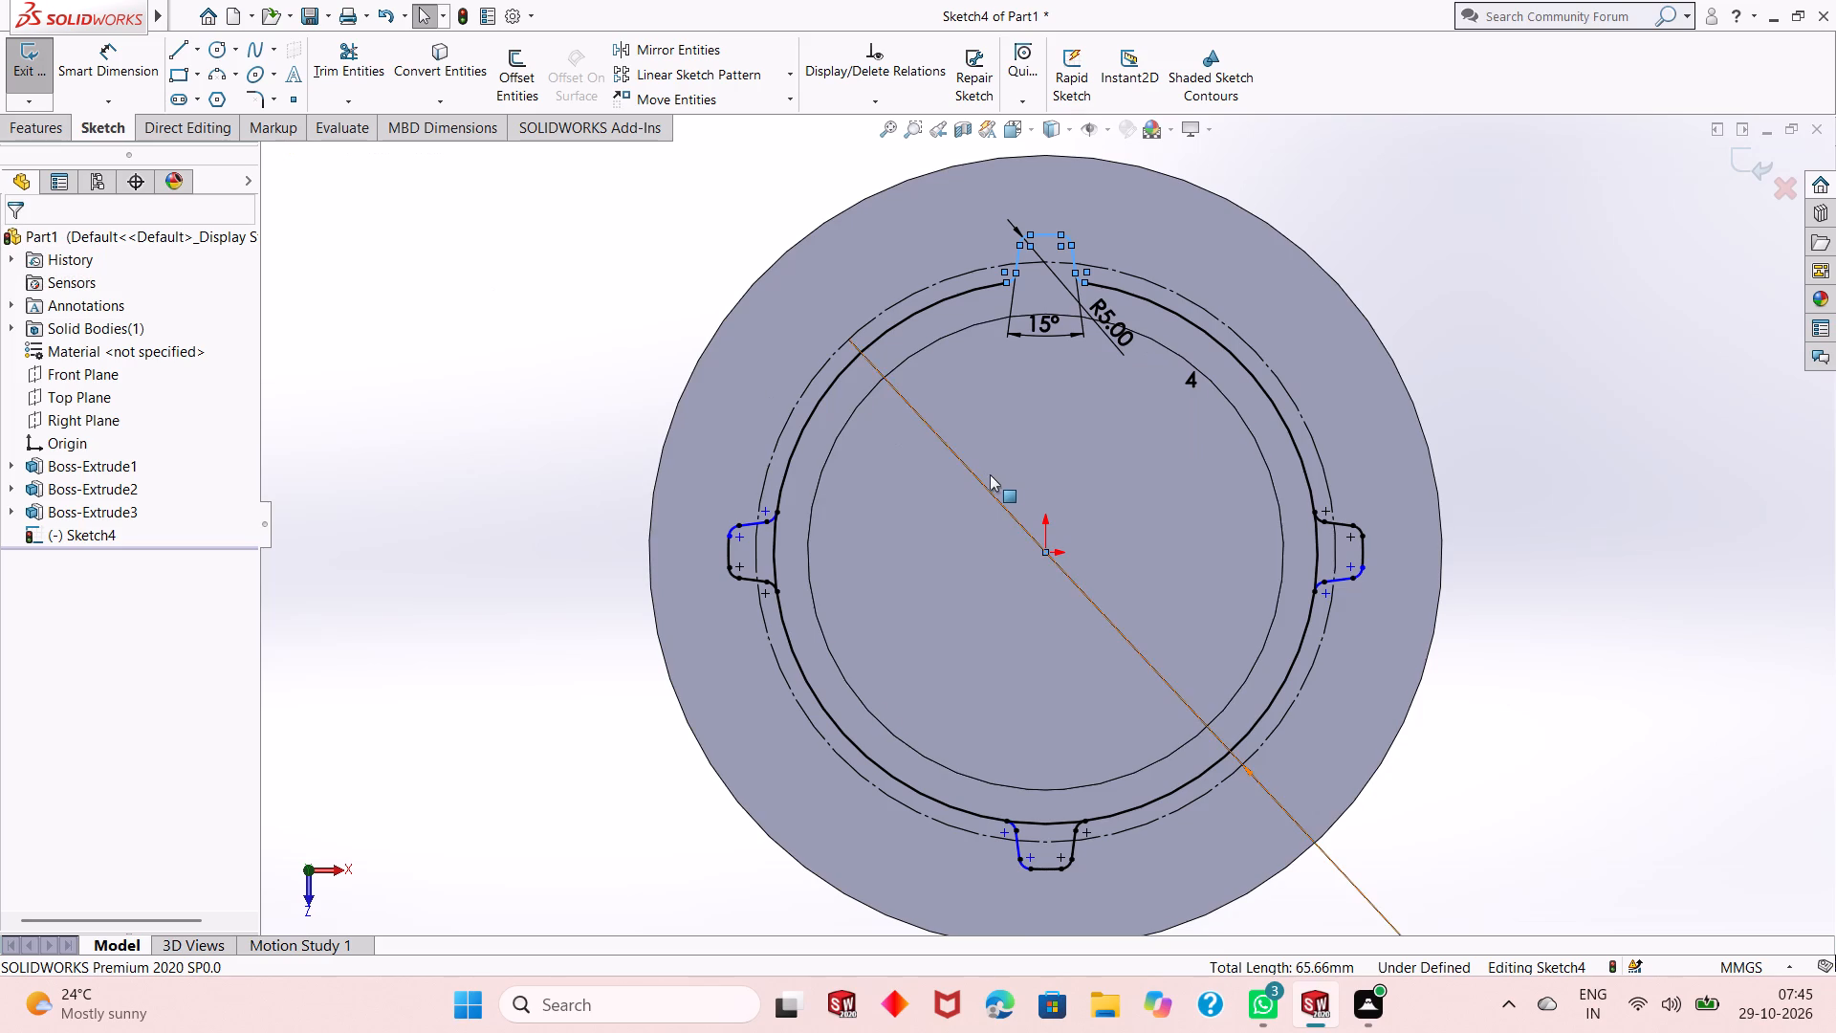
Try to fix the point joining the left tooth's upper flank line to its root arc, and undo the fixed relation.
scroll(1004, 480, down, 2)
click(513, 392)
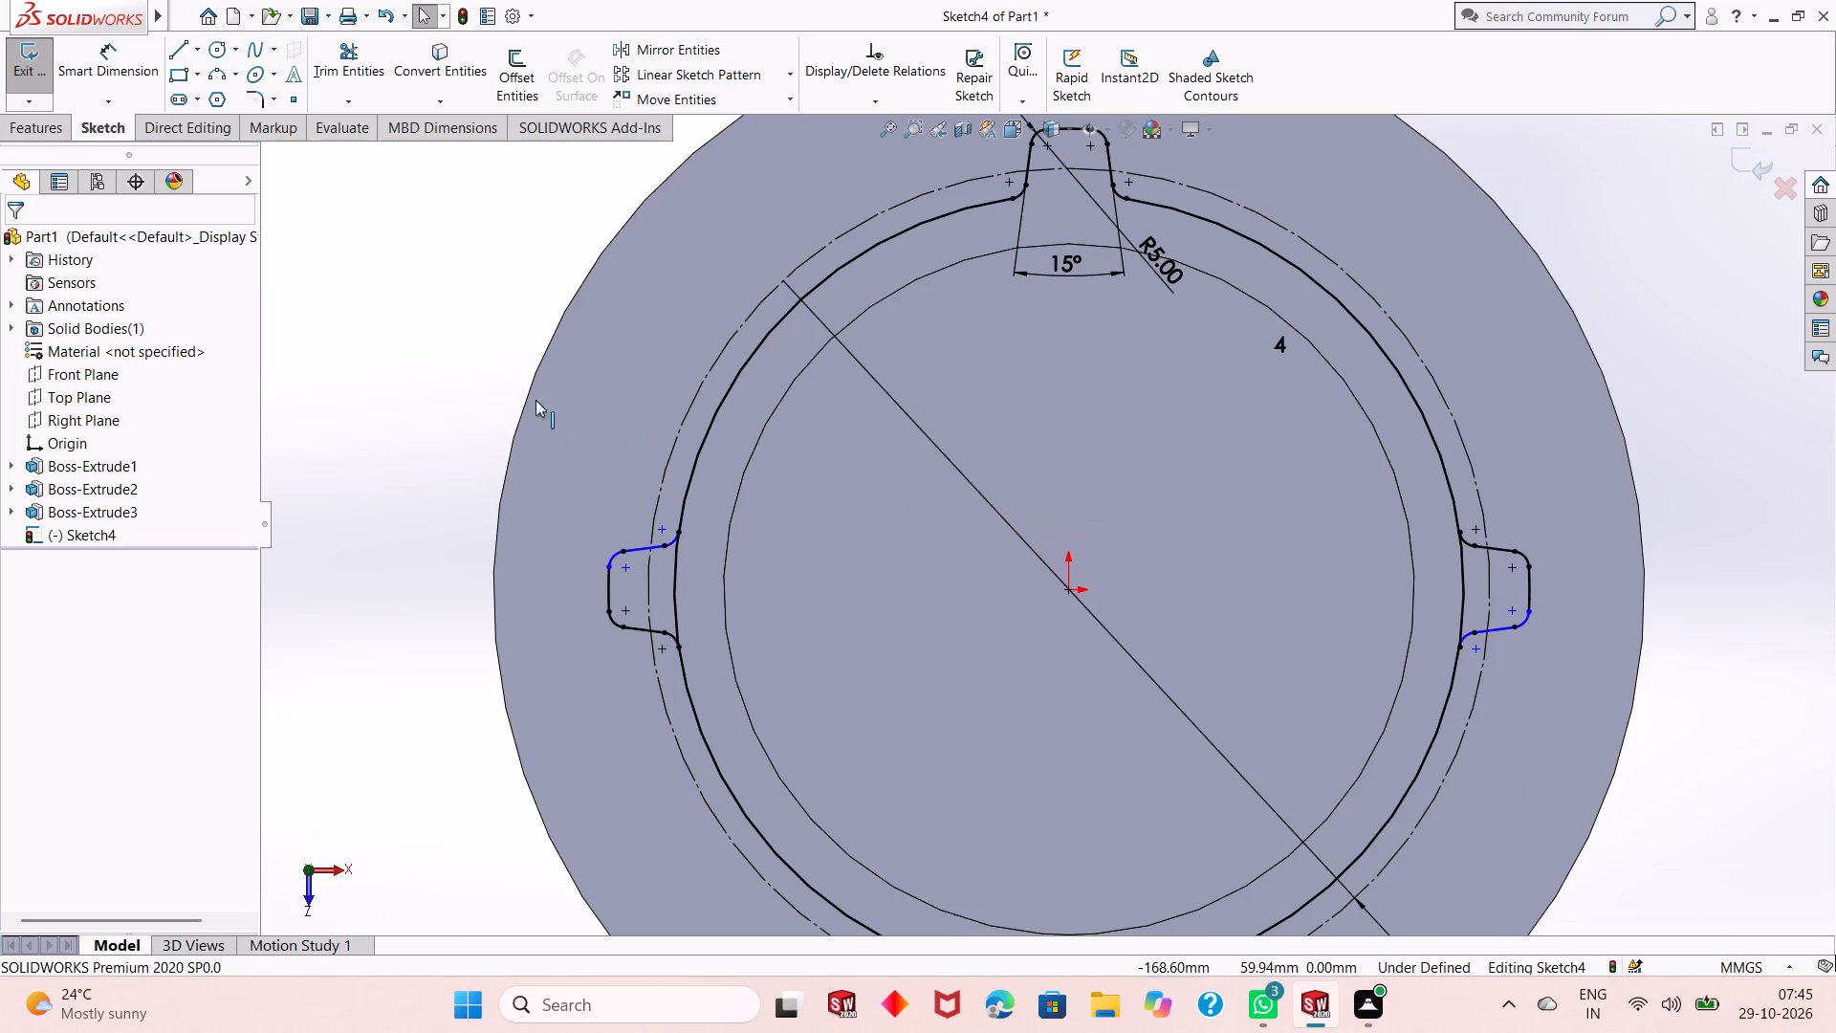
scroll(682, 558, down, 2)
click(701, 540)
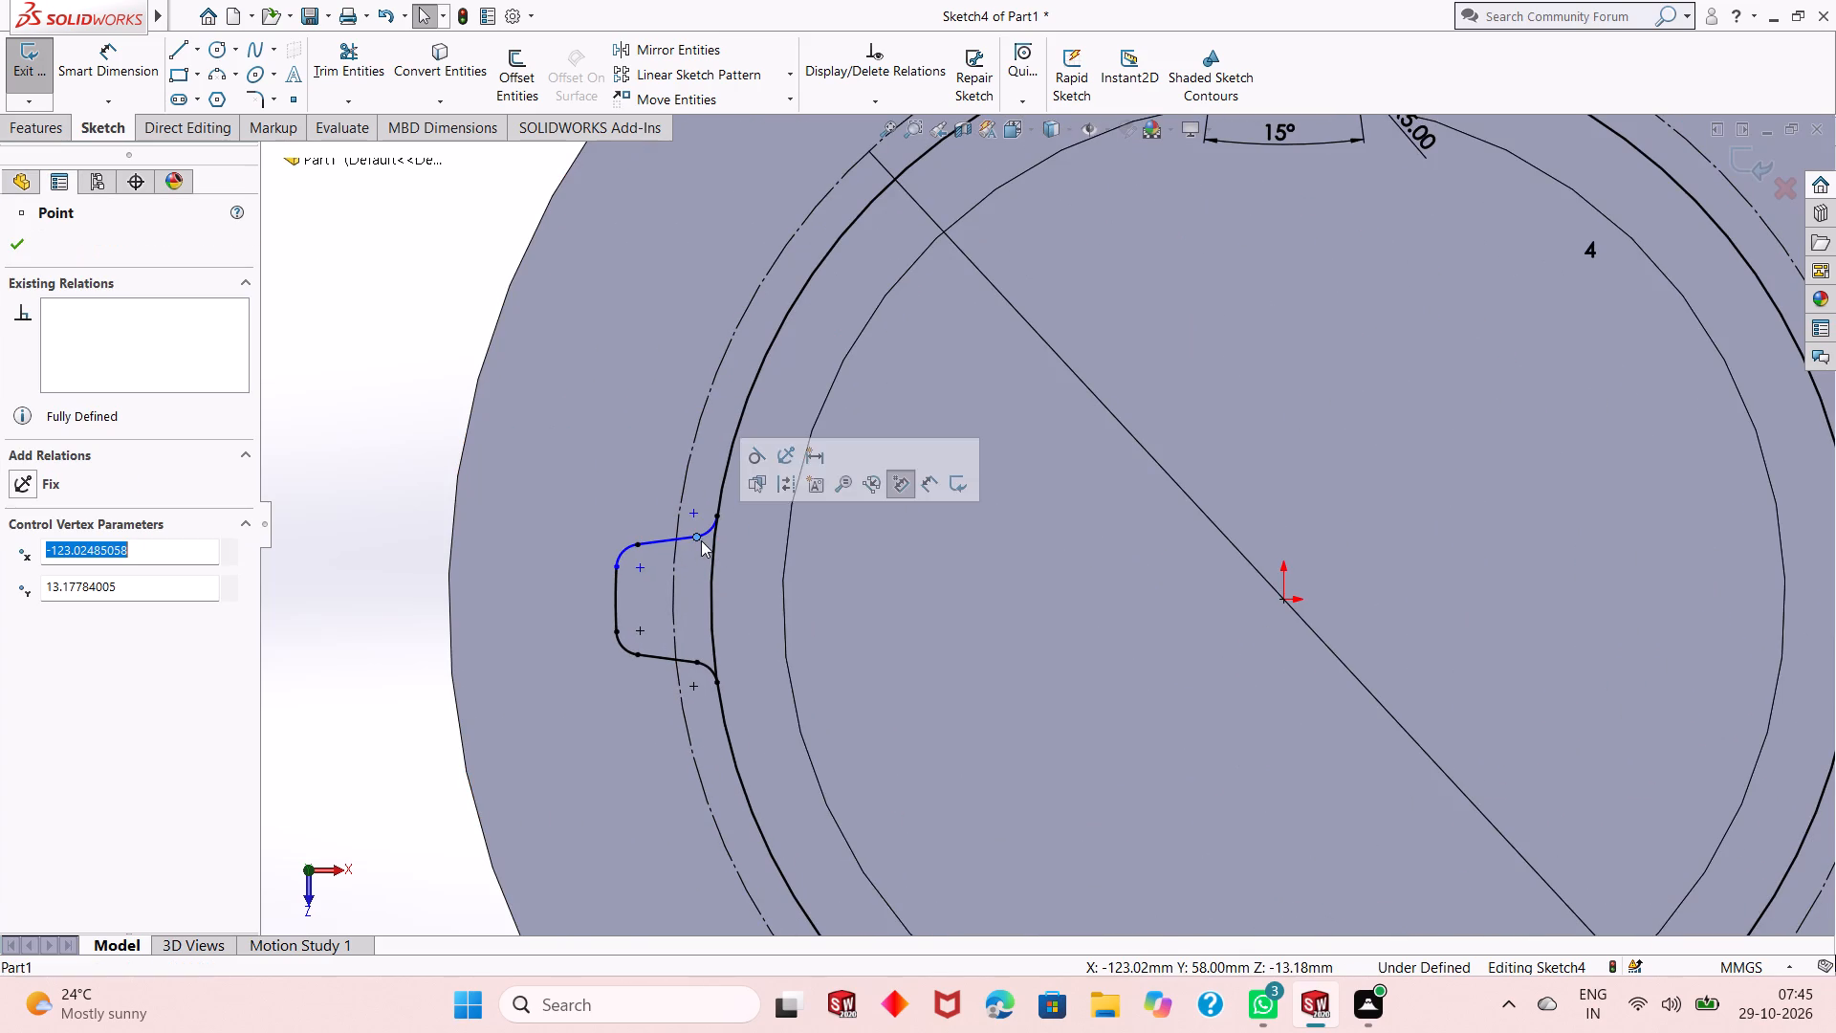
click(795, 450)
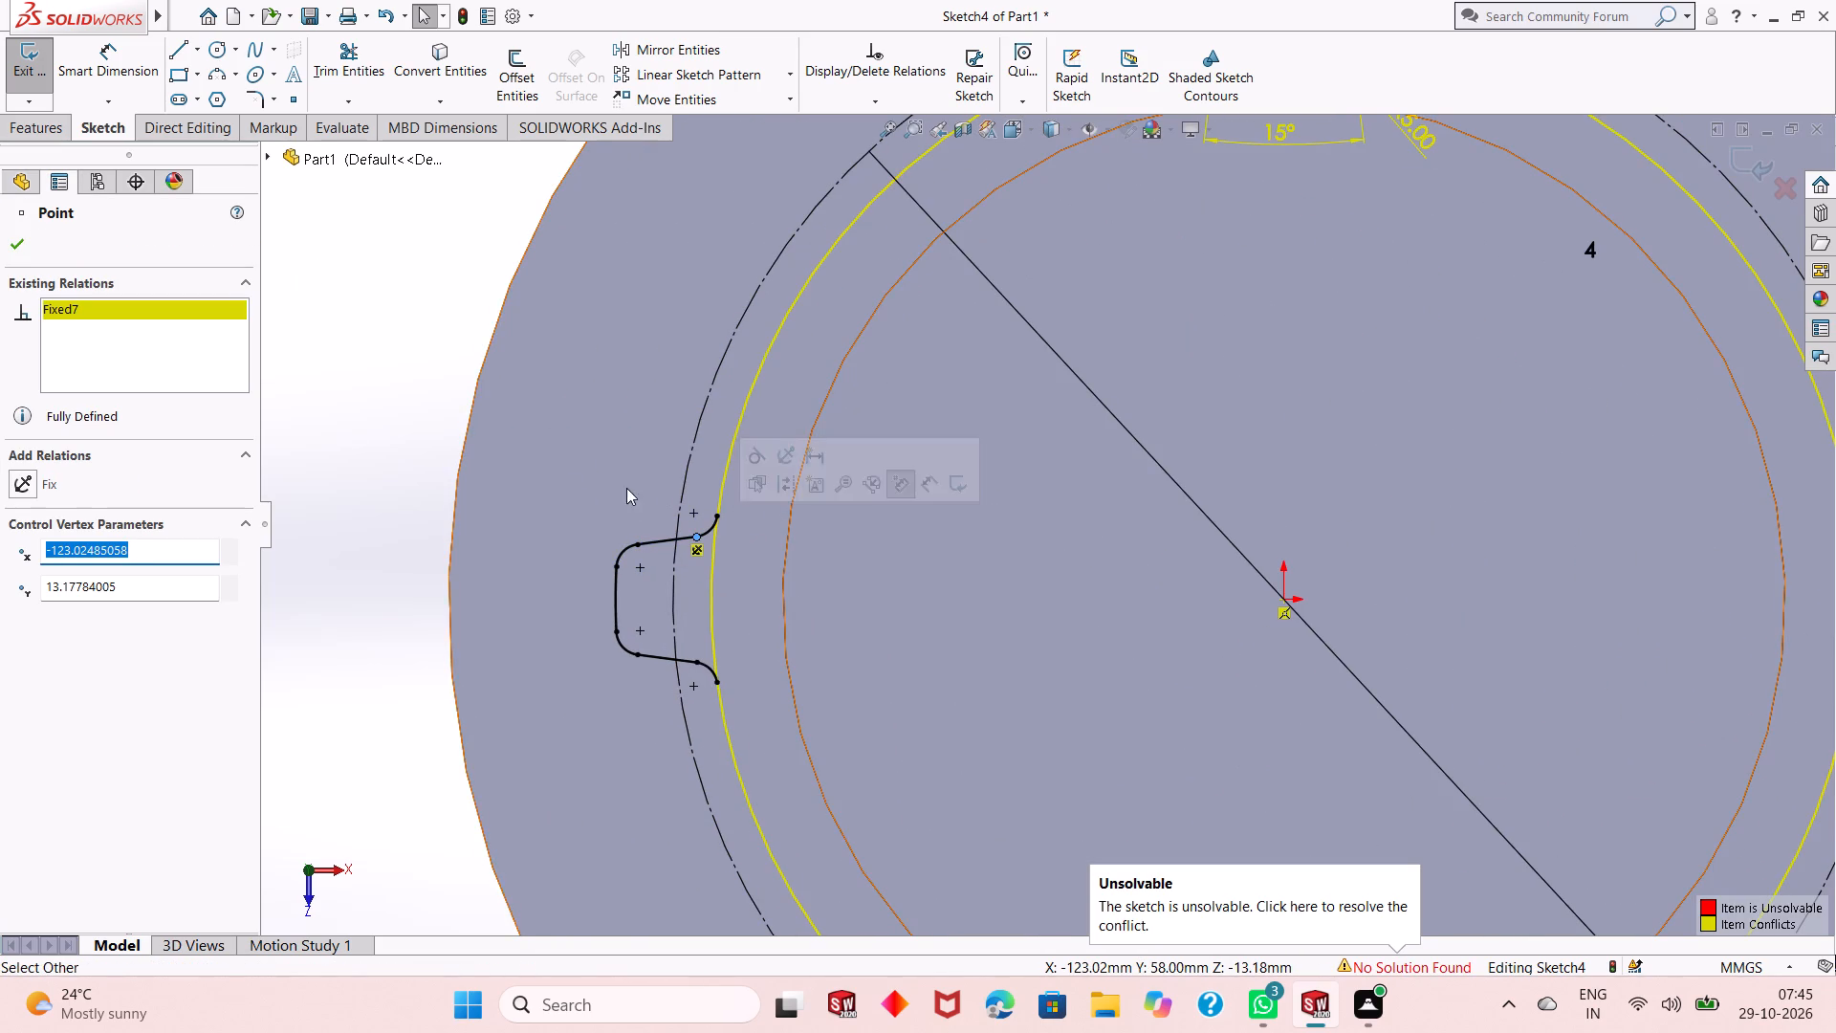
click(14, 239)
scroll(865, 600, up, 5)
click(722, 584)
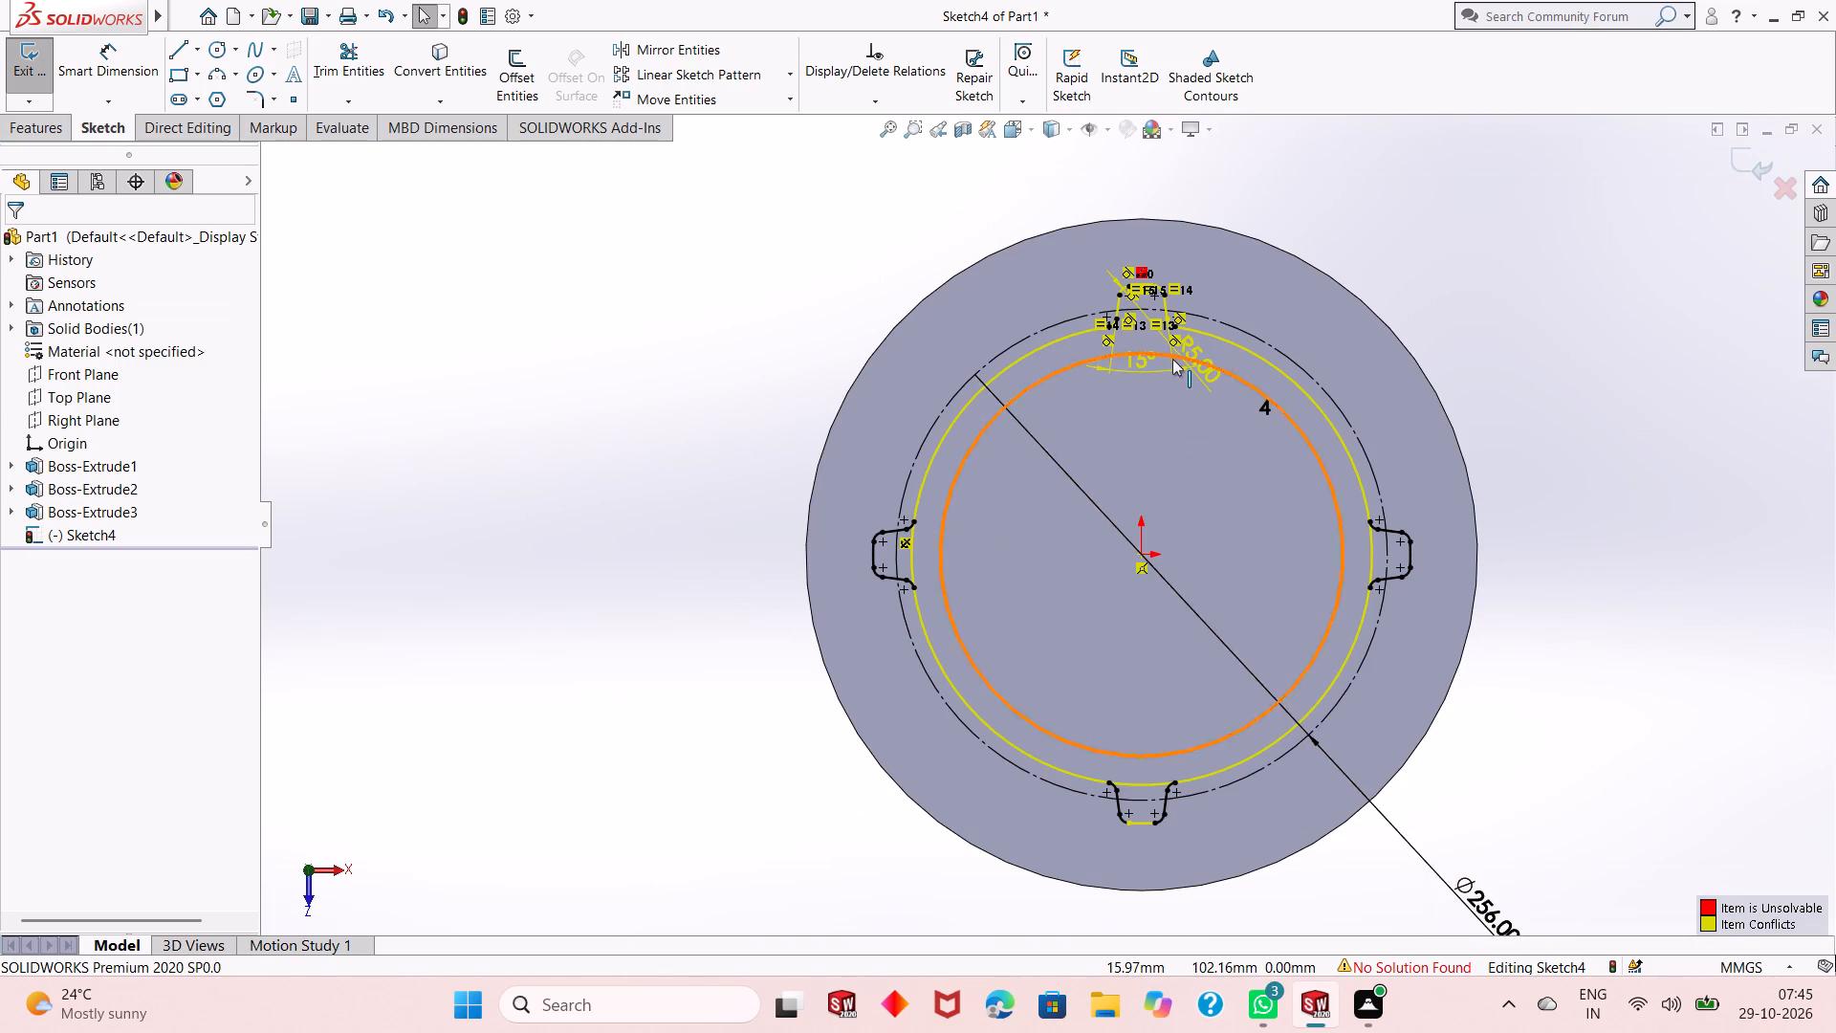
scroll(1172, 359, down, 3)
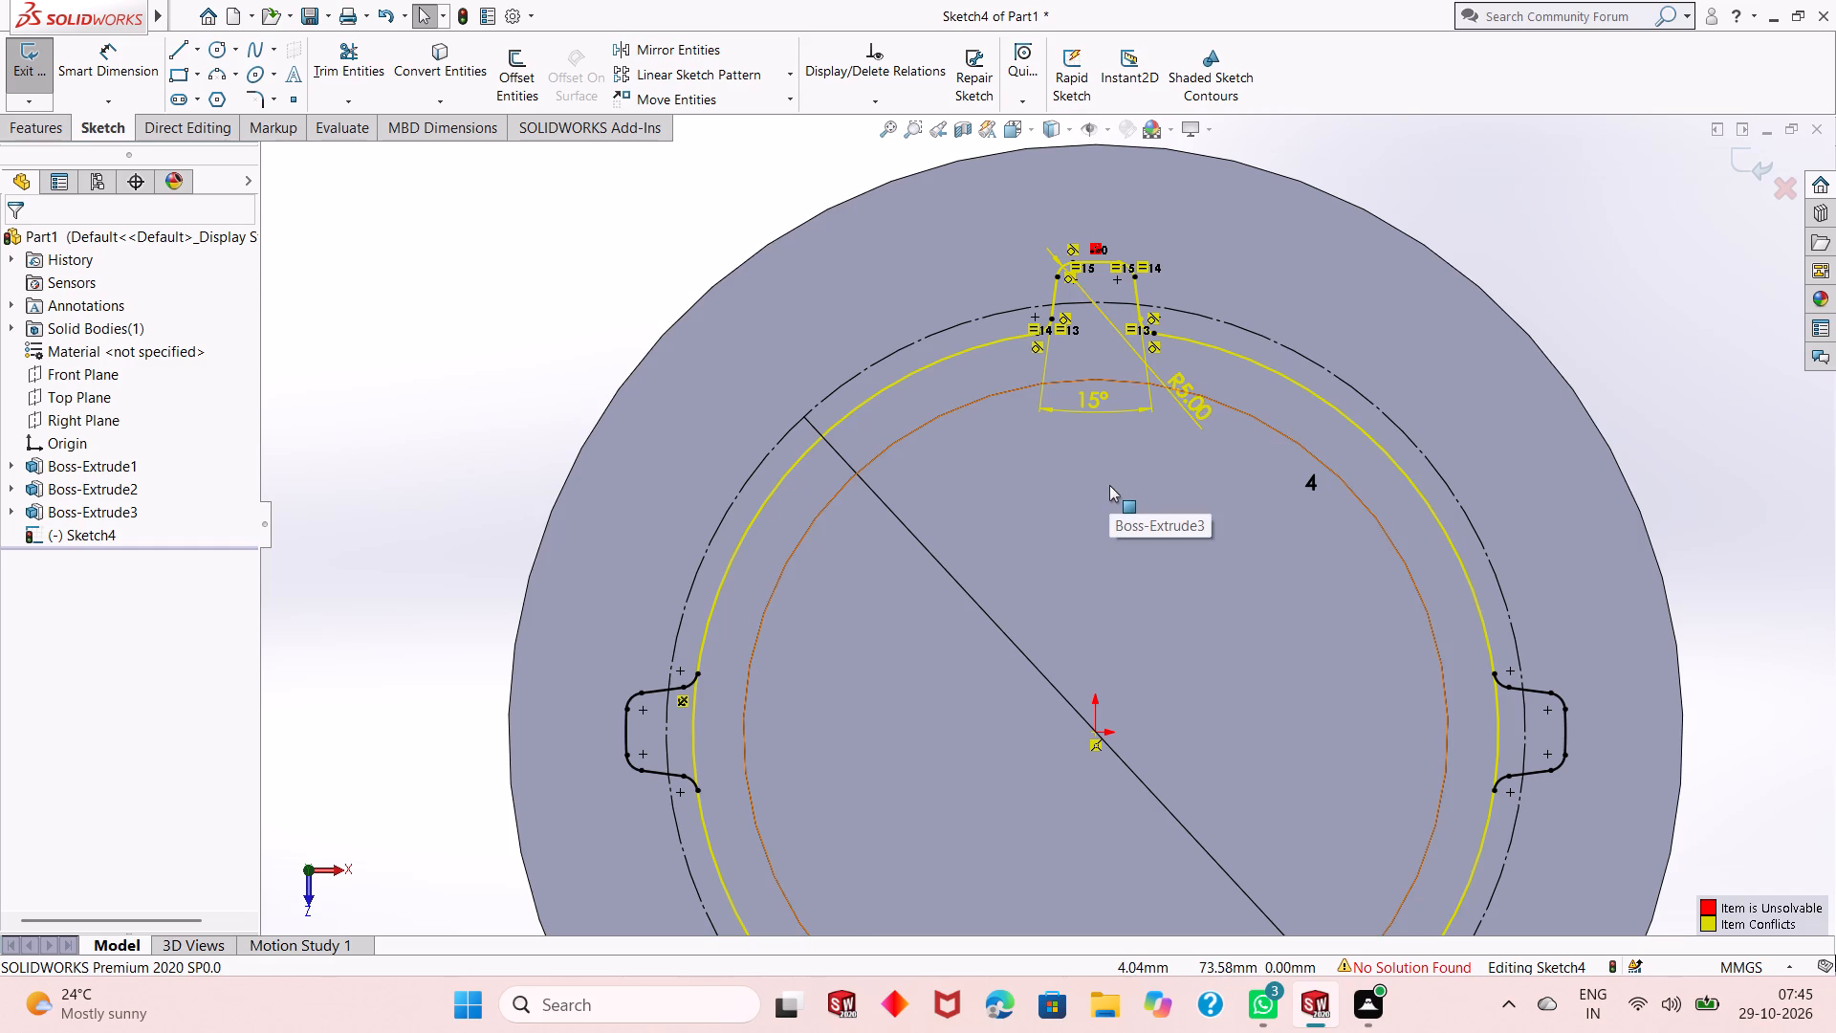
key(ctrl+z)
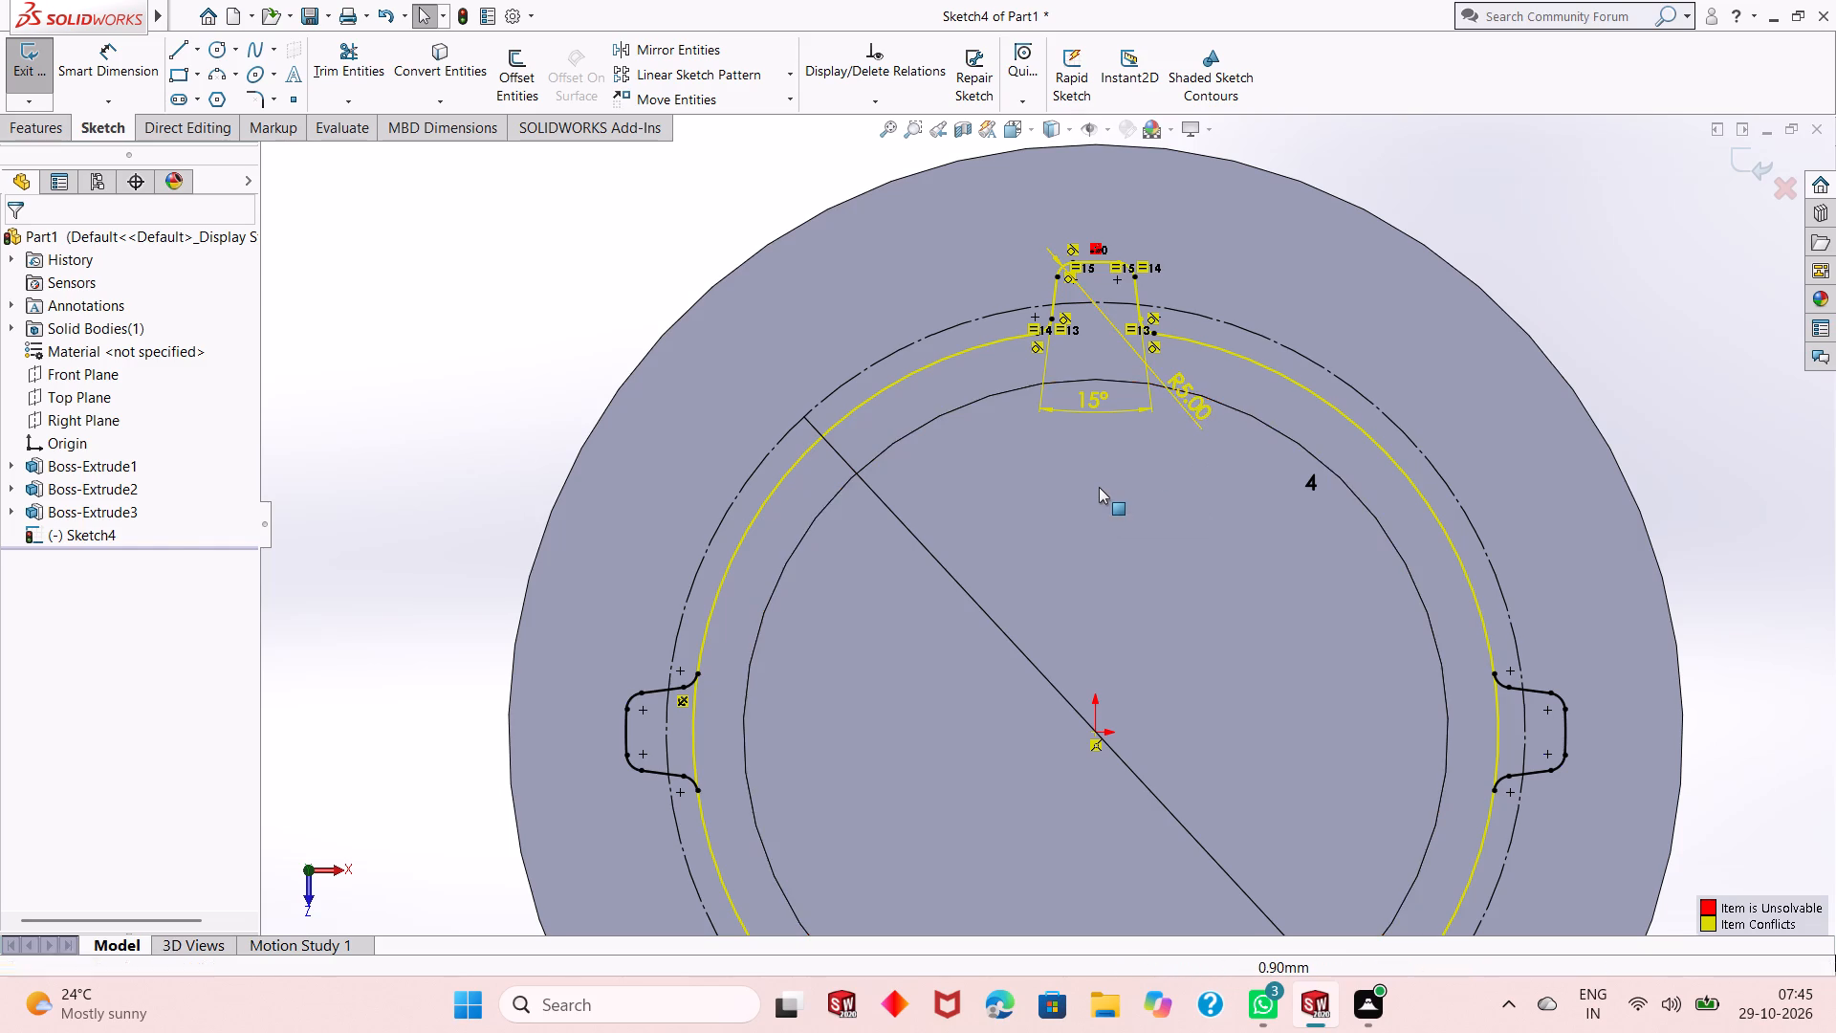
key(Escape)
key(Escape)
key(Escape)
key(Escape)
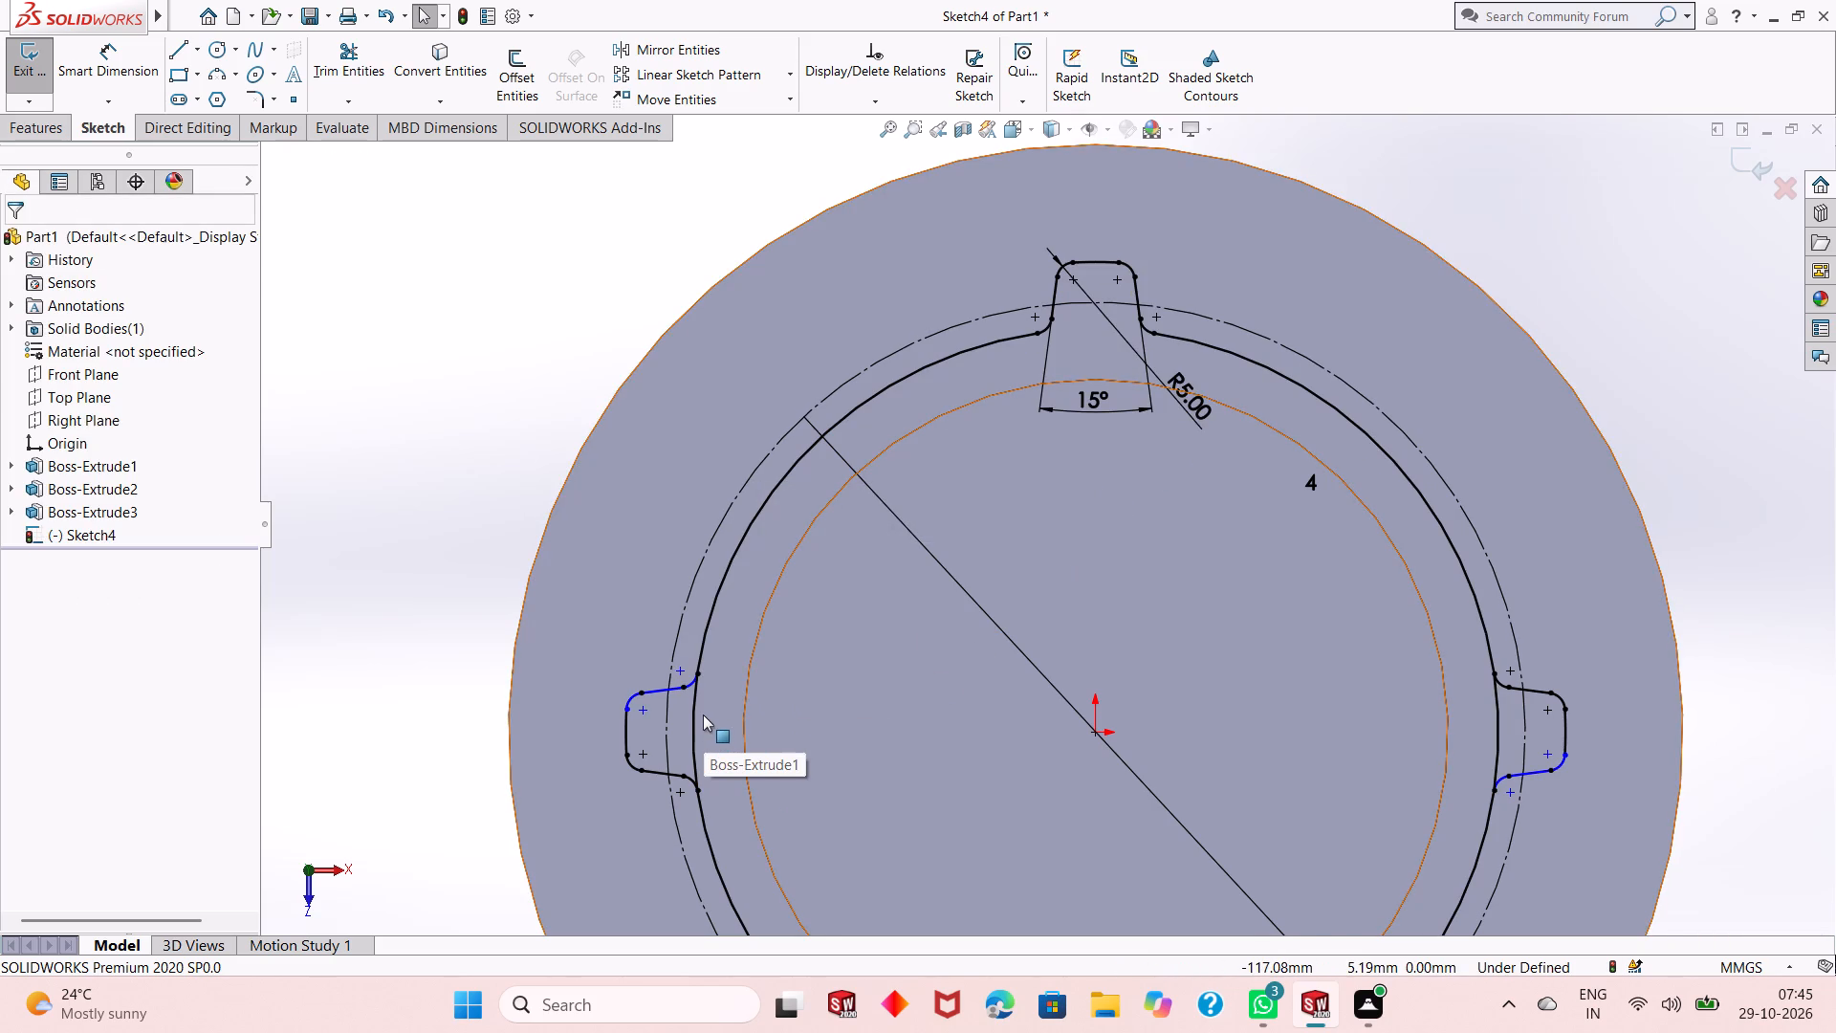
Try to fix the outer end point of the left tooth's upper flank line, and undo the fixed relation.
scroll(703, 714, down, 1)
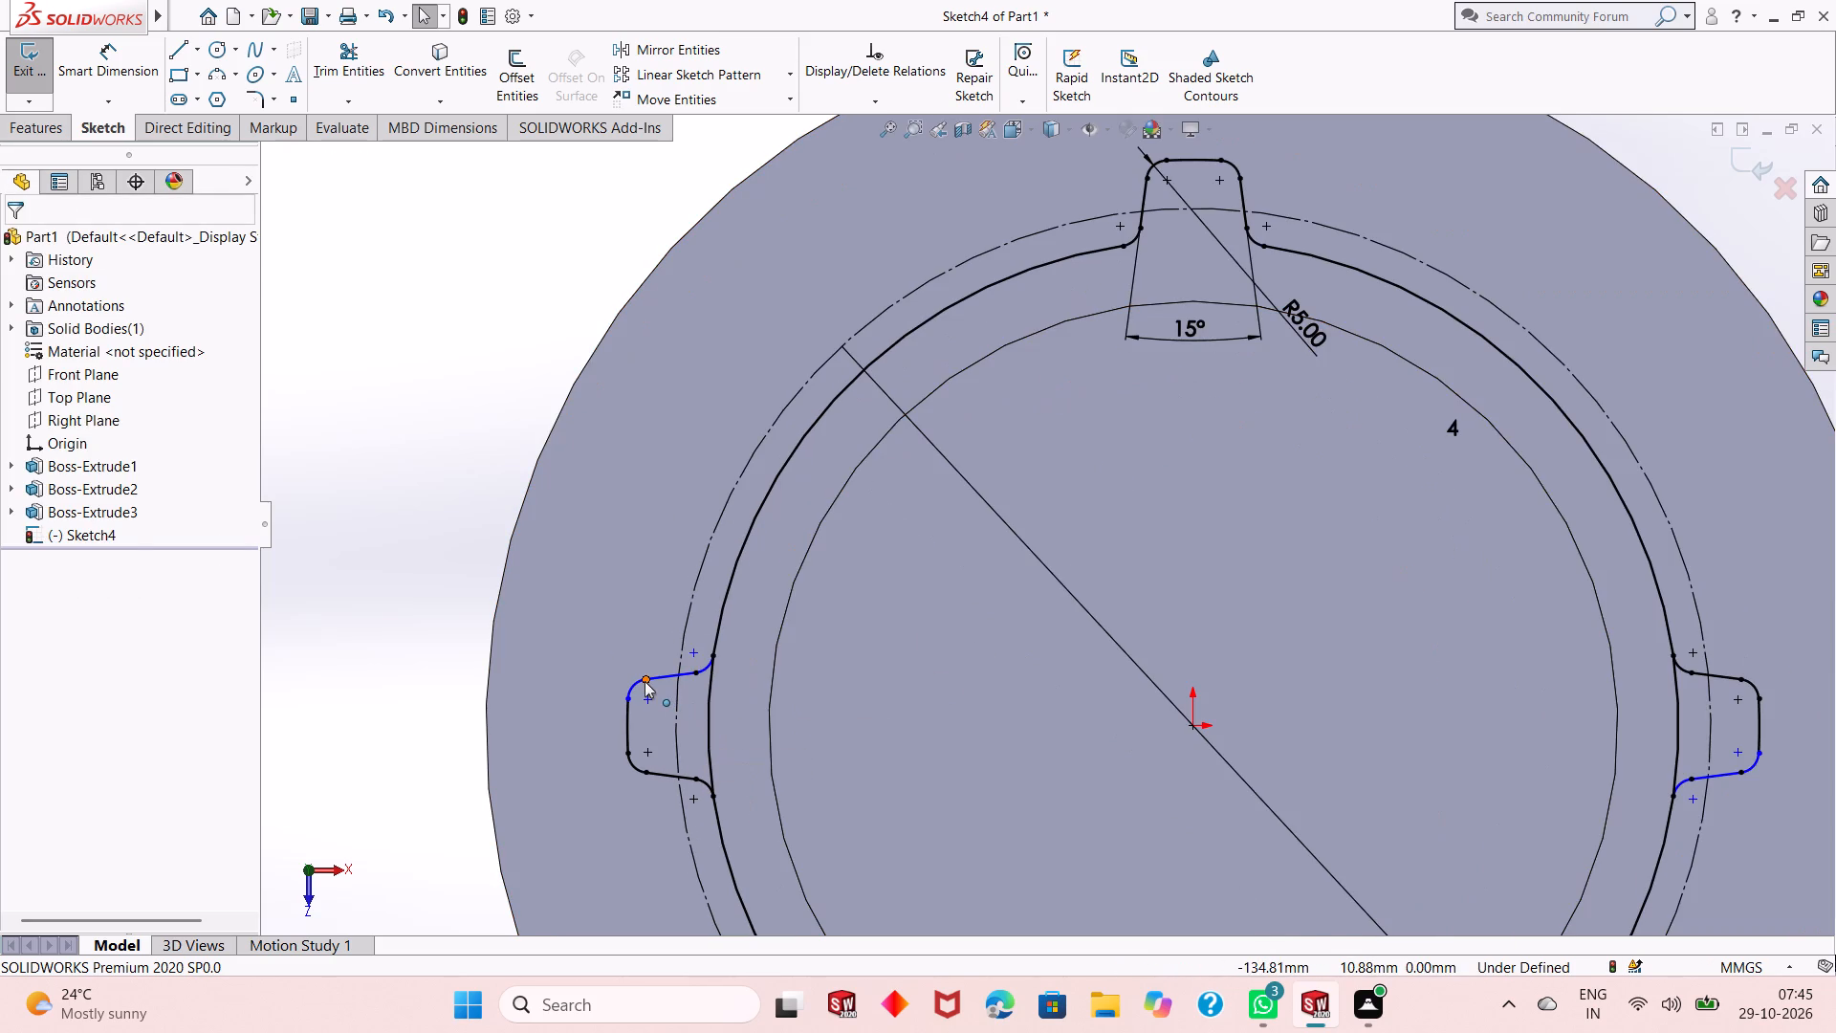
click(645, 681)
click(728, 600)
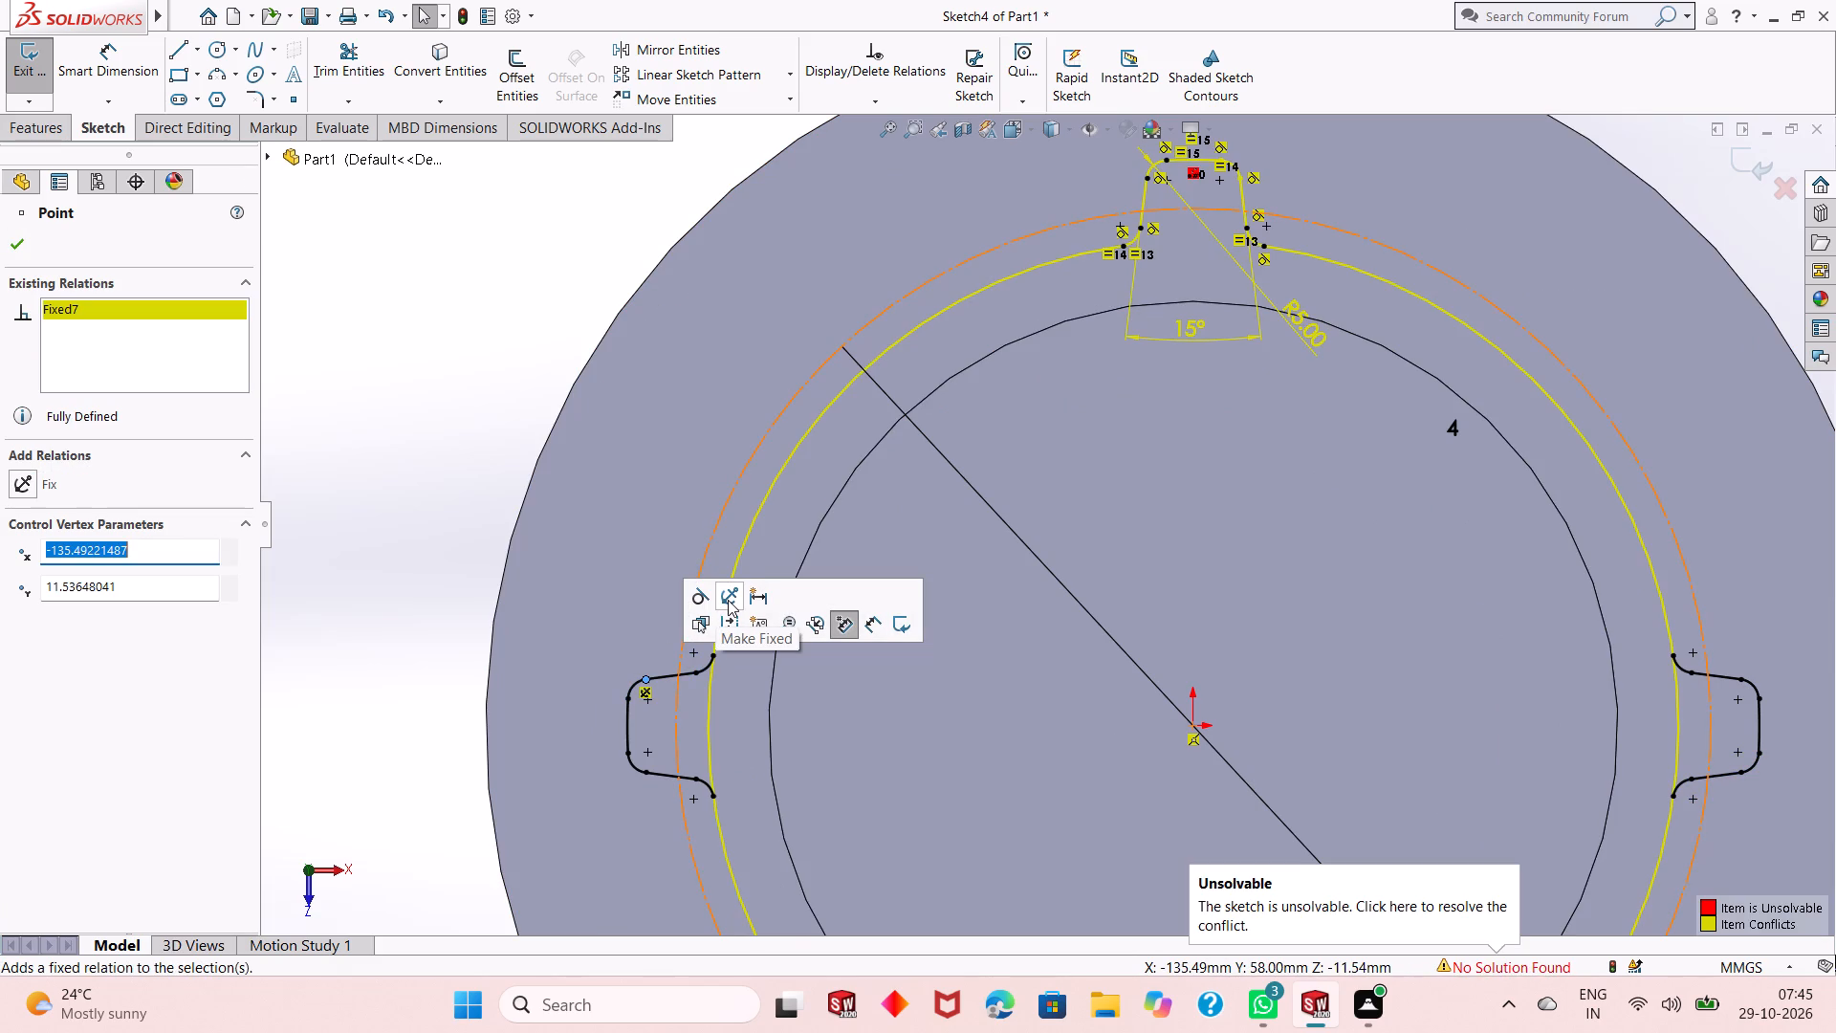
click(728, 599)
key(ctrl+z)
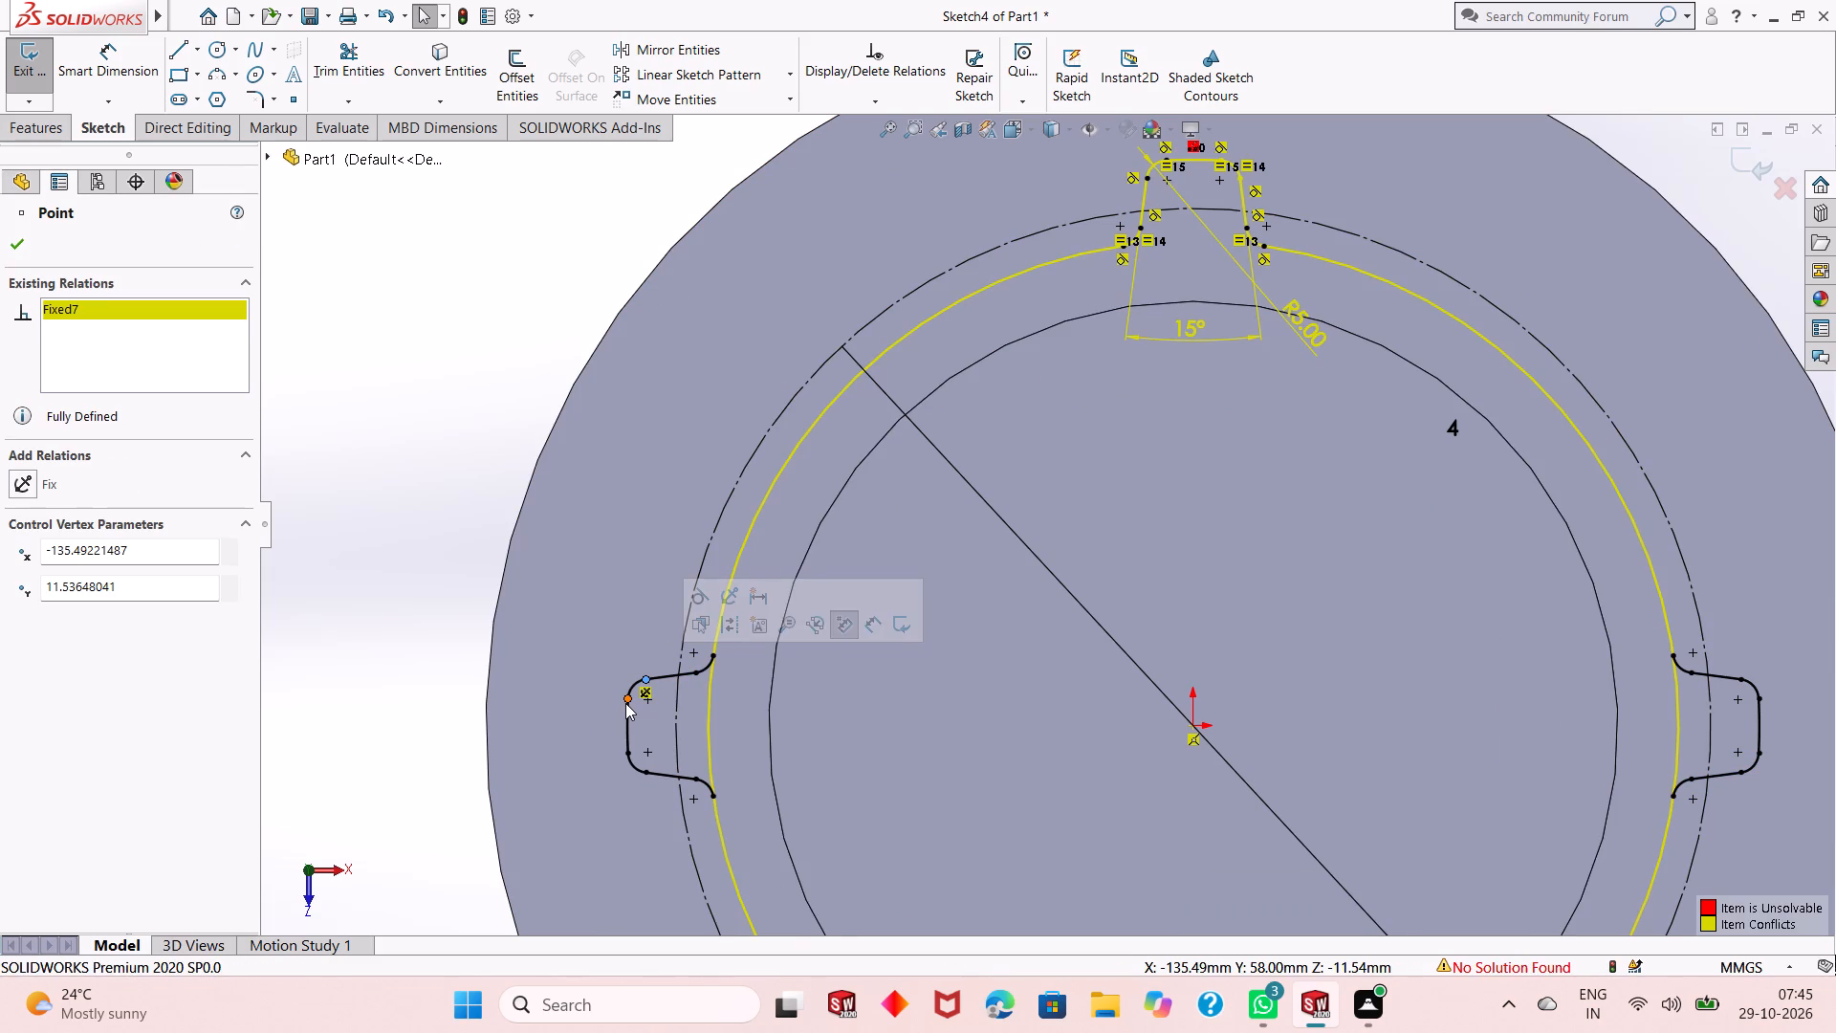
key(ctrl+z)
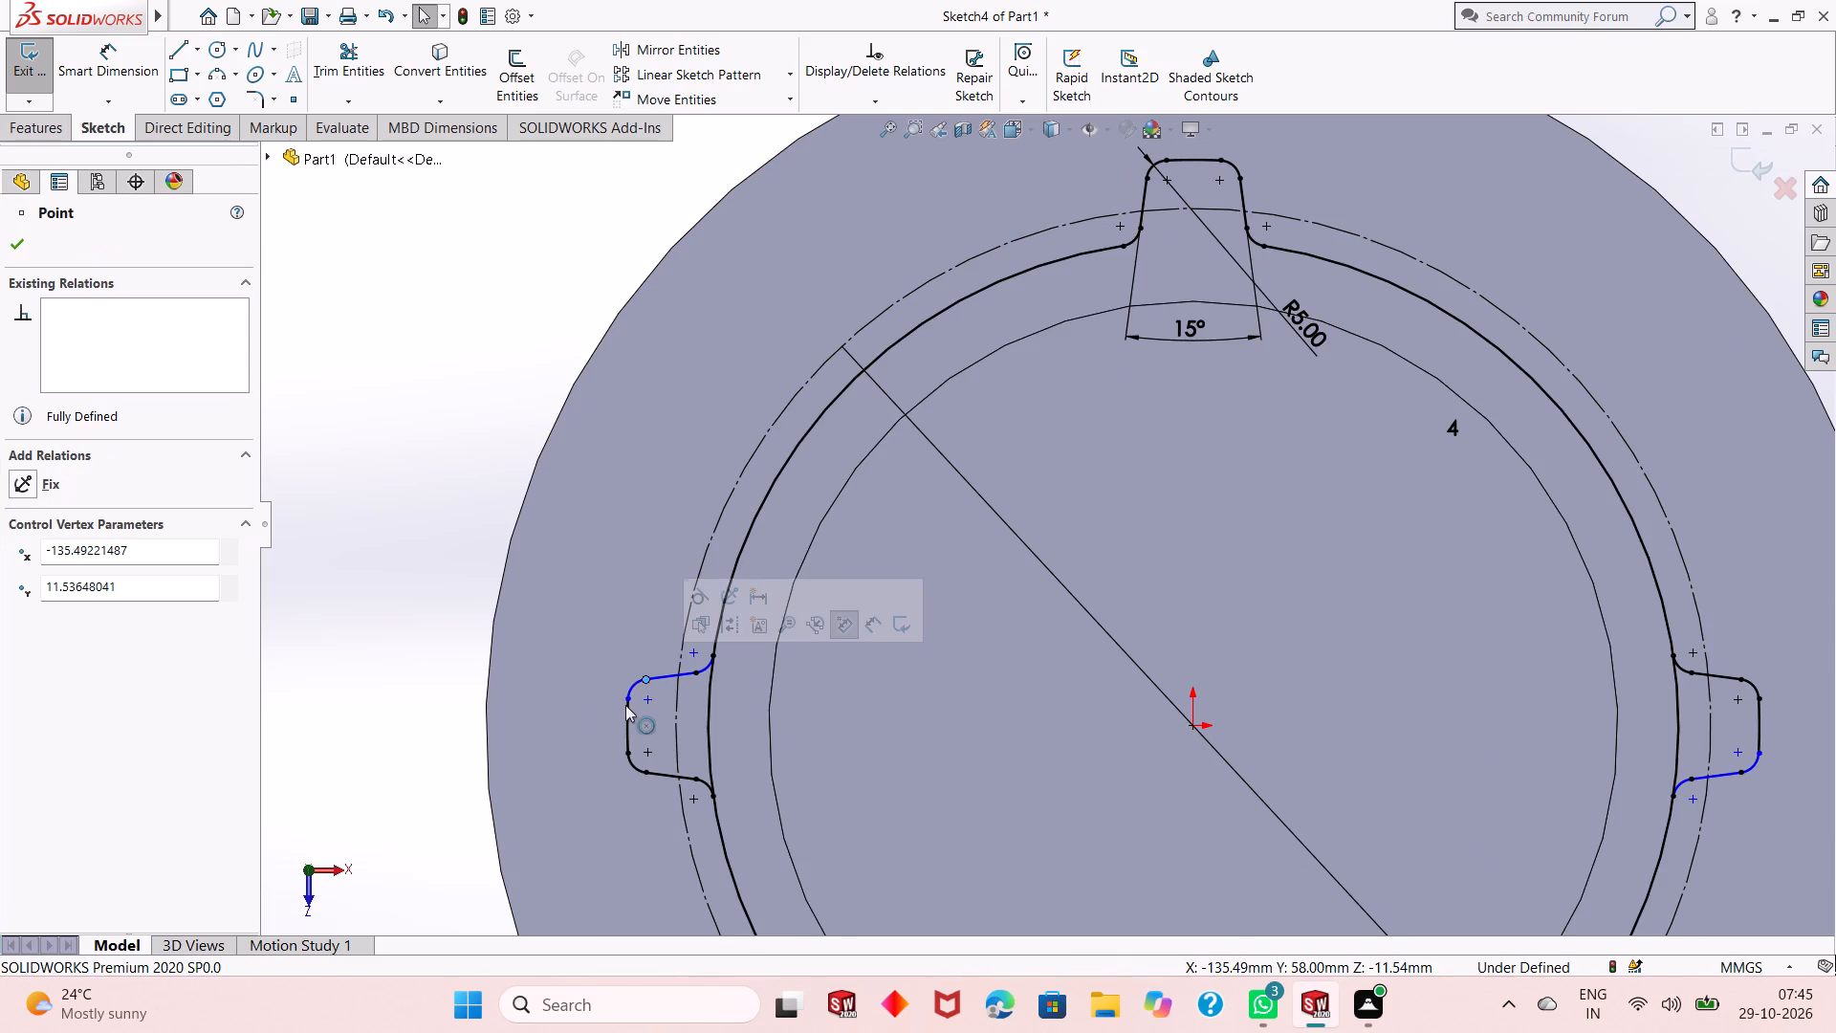
Fix the point joining the left tooth's upper corner arc to its outer tip arc.
click(630, 697)
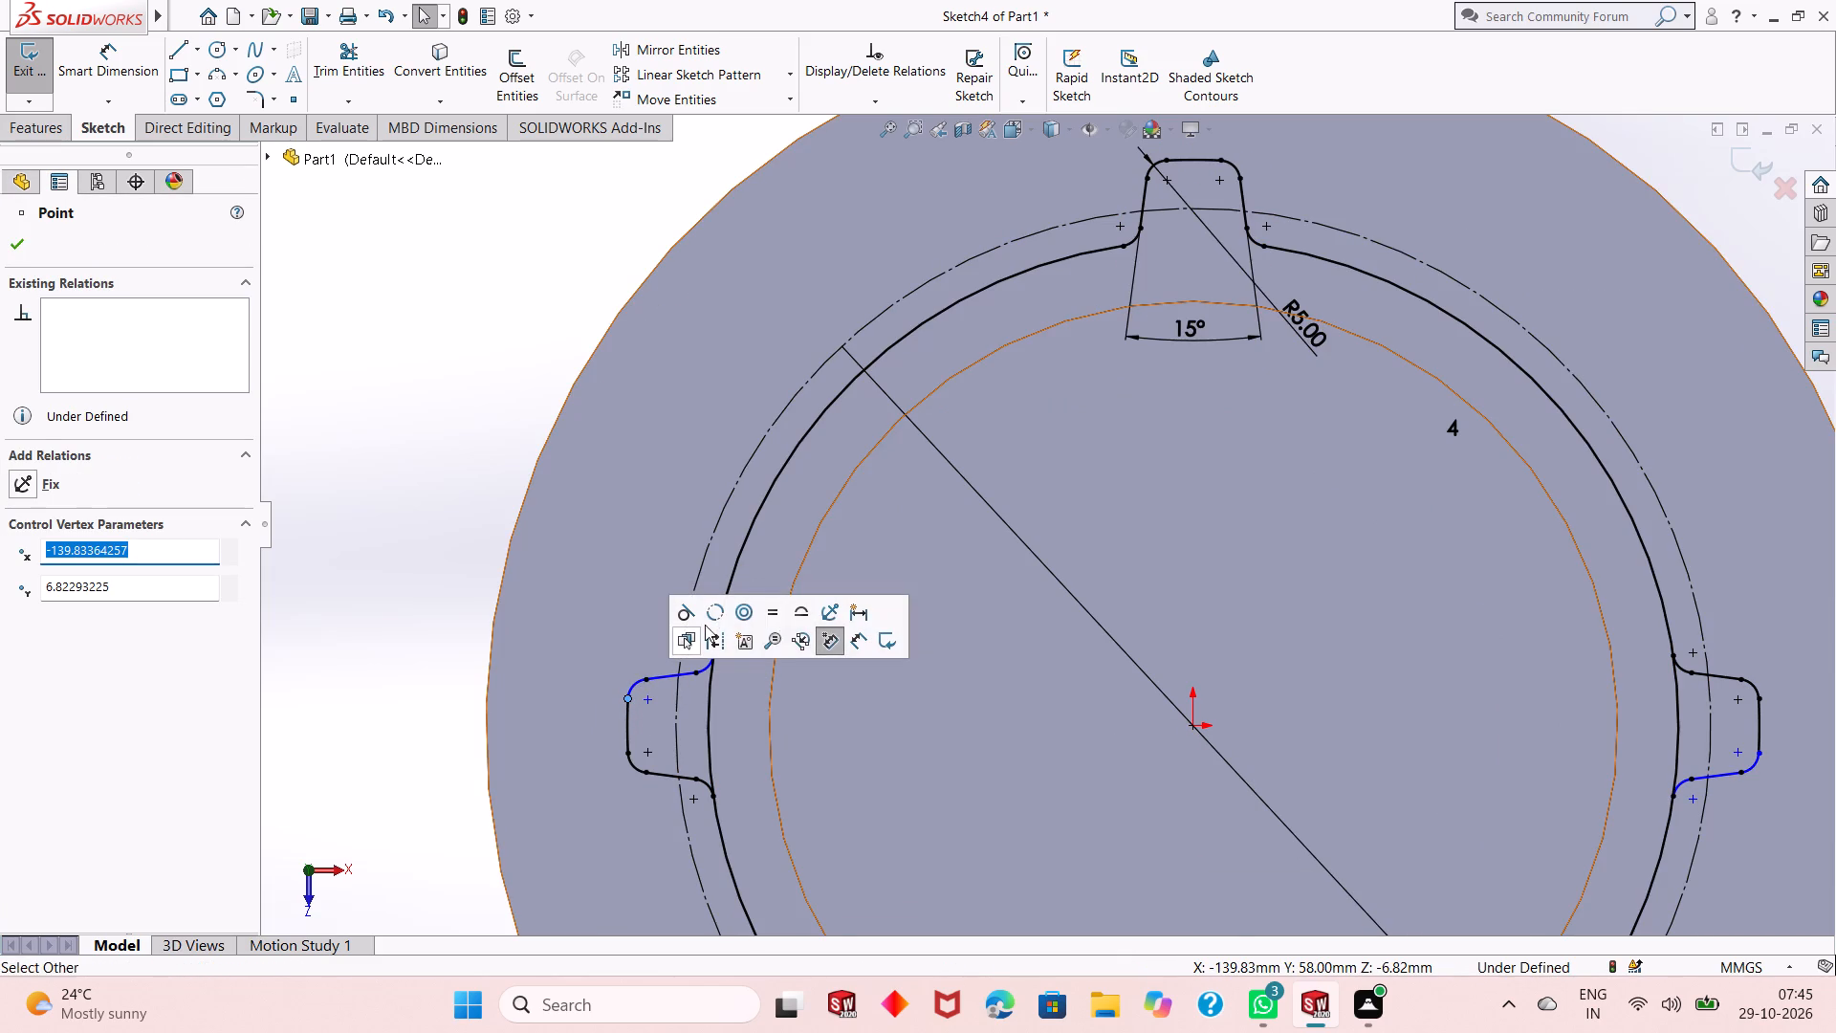
click(831, 612)
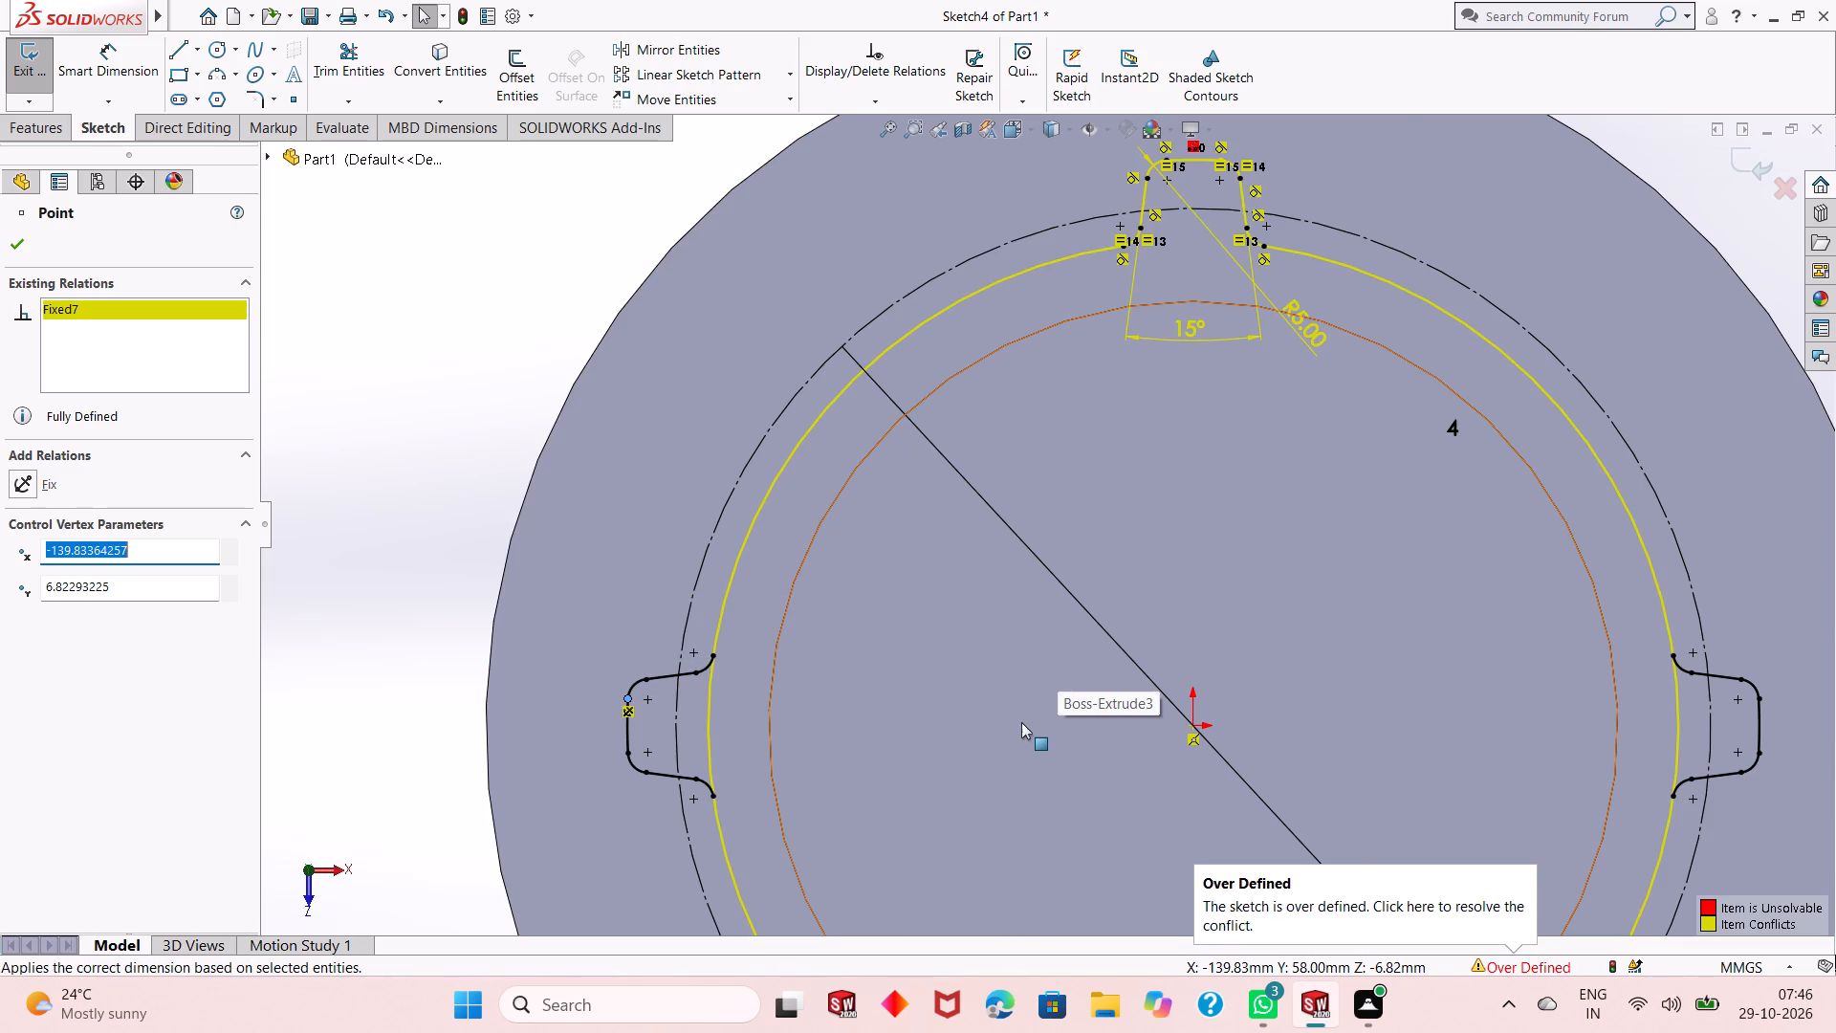
scroll(1021, 726, down, 2)
scroll(1004, 711, up, 4)
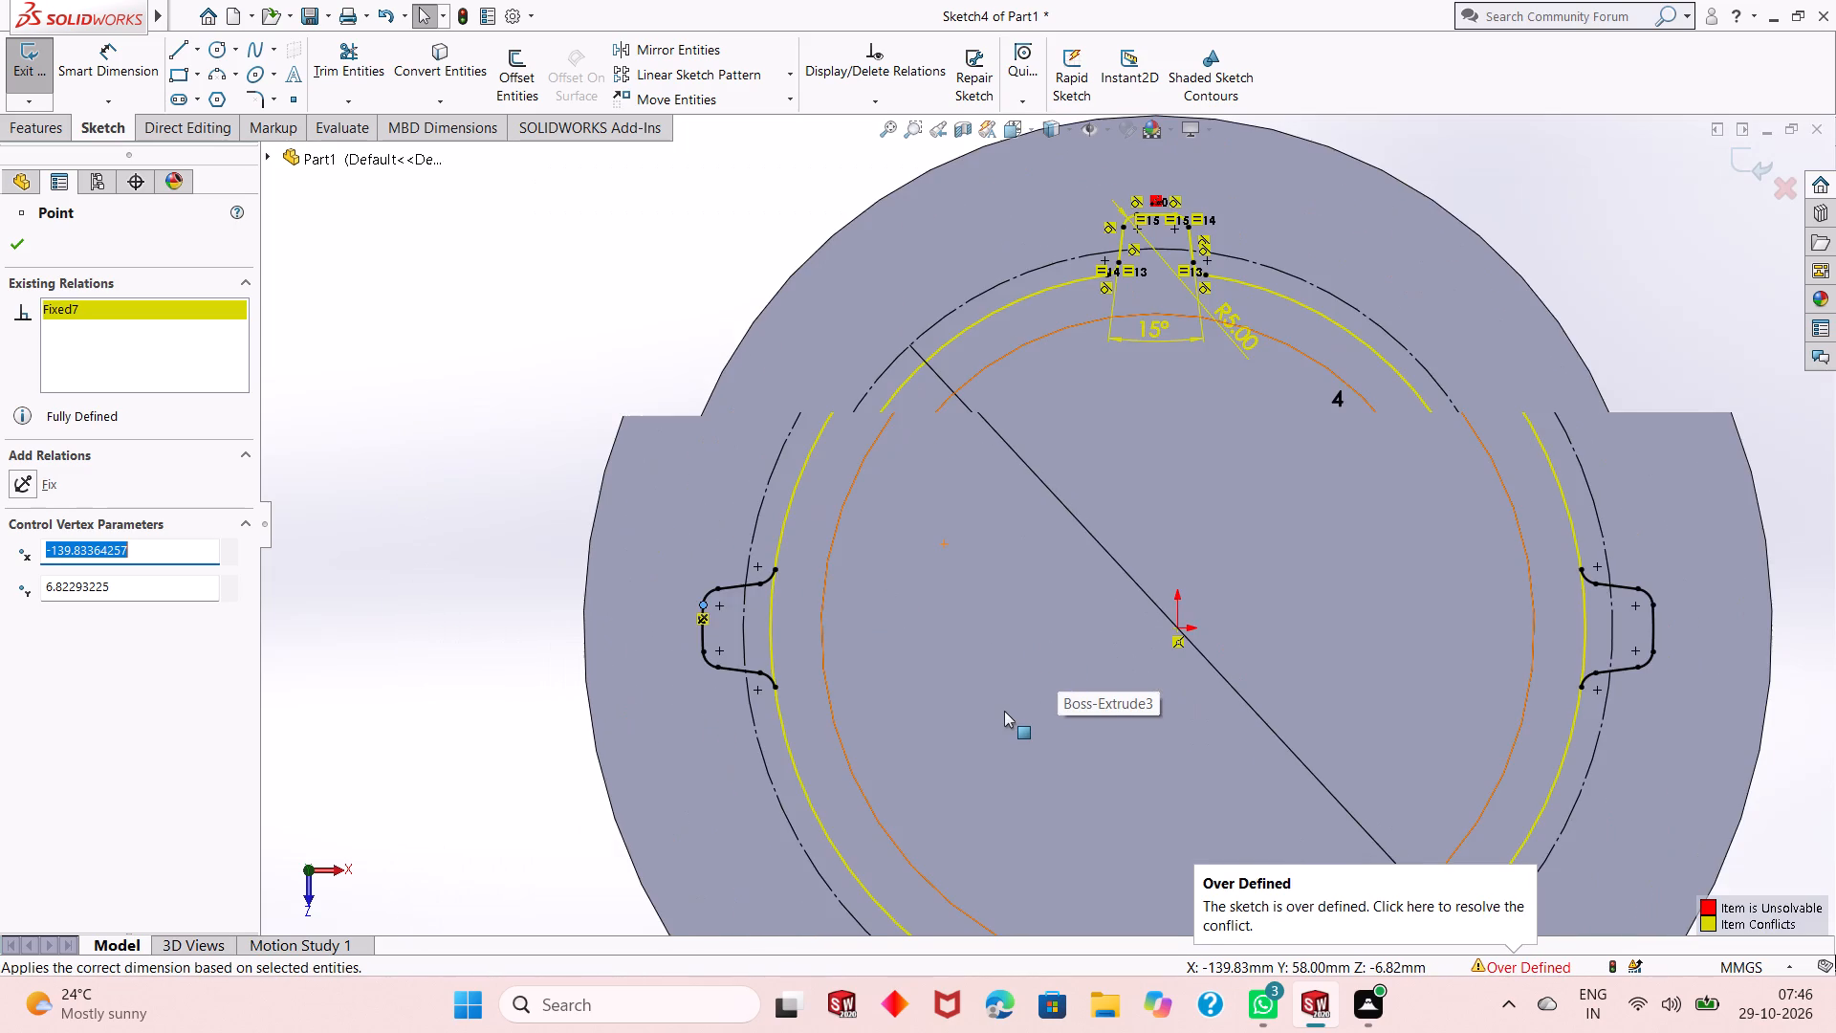
scroll(1004, 711, up, 1)
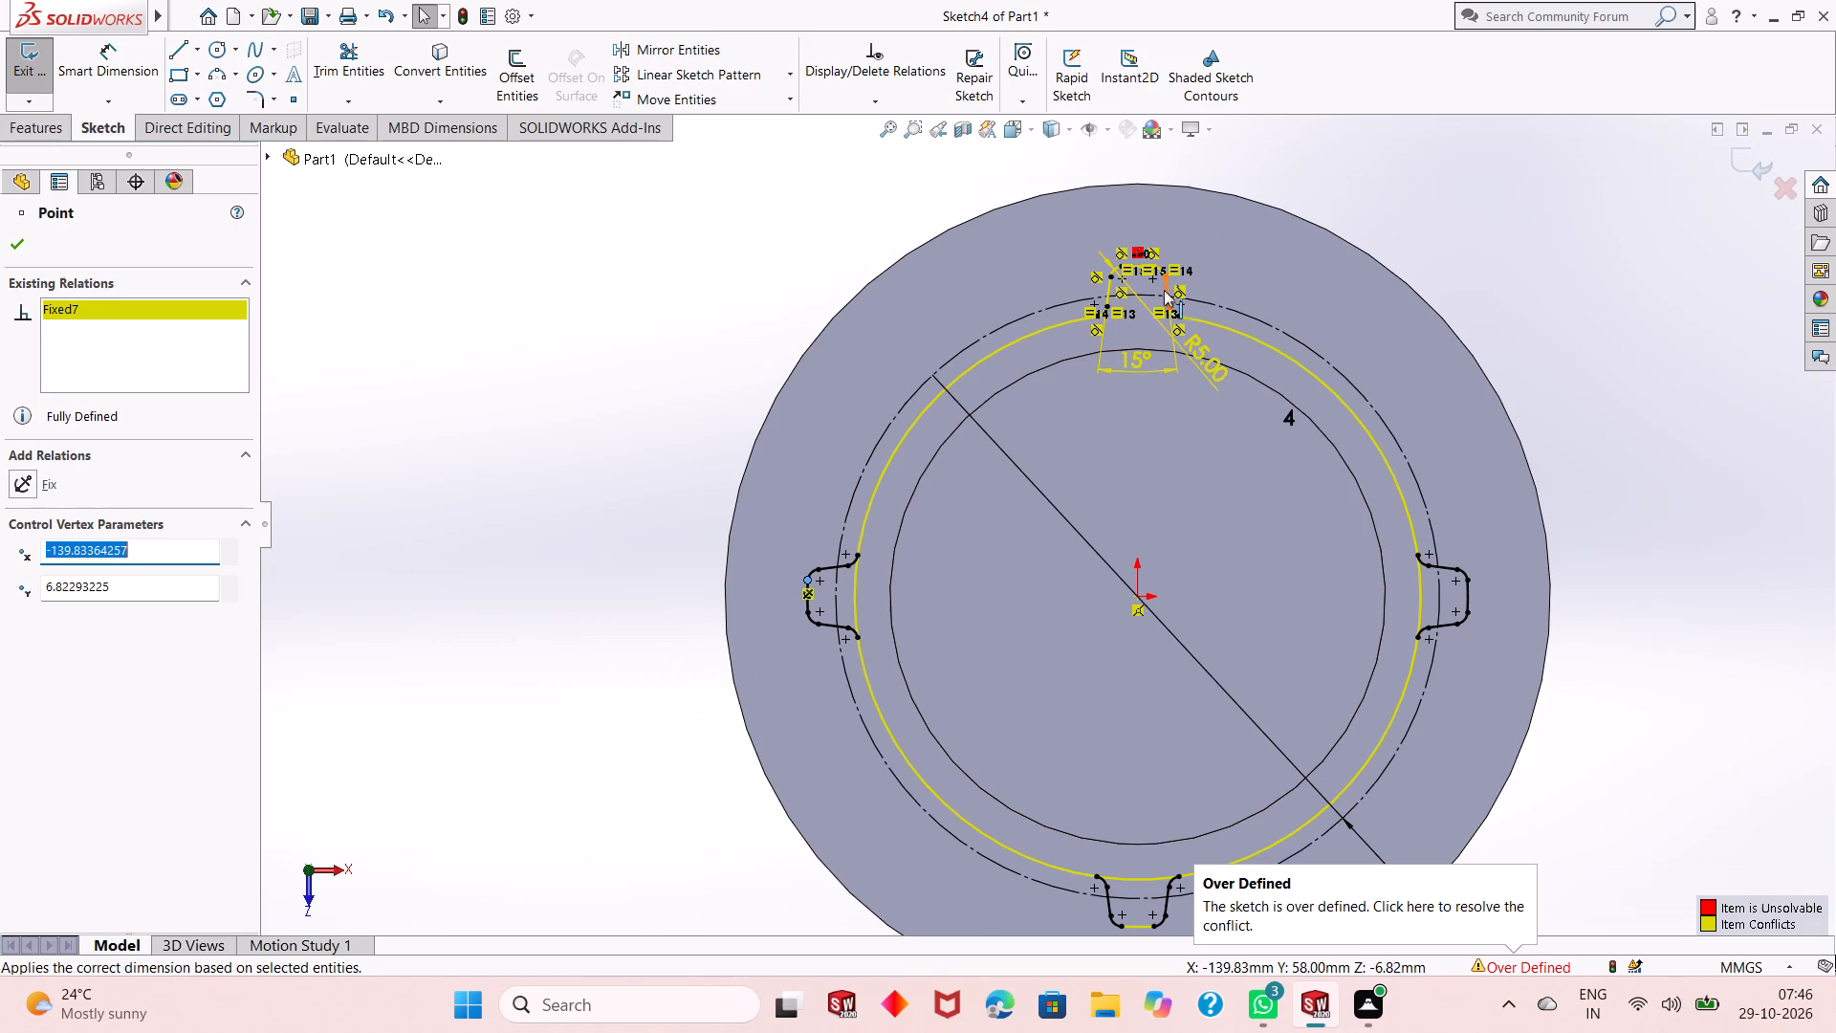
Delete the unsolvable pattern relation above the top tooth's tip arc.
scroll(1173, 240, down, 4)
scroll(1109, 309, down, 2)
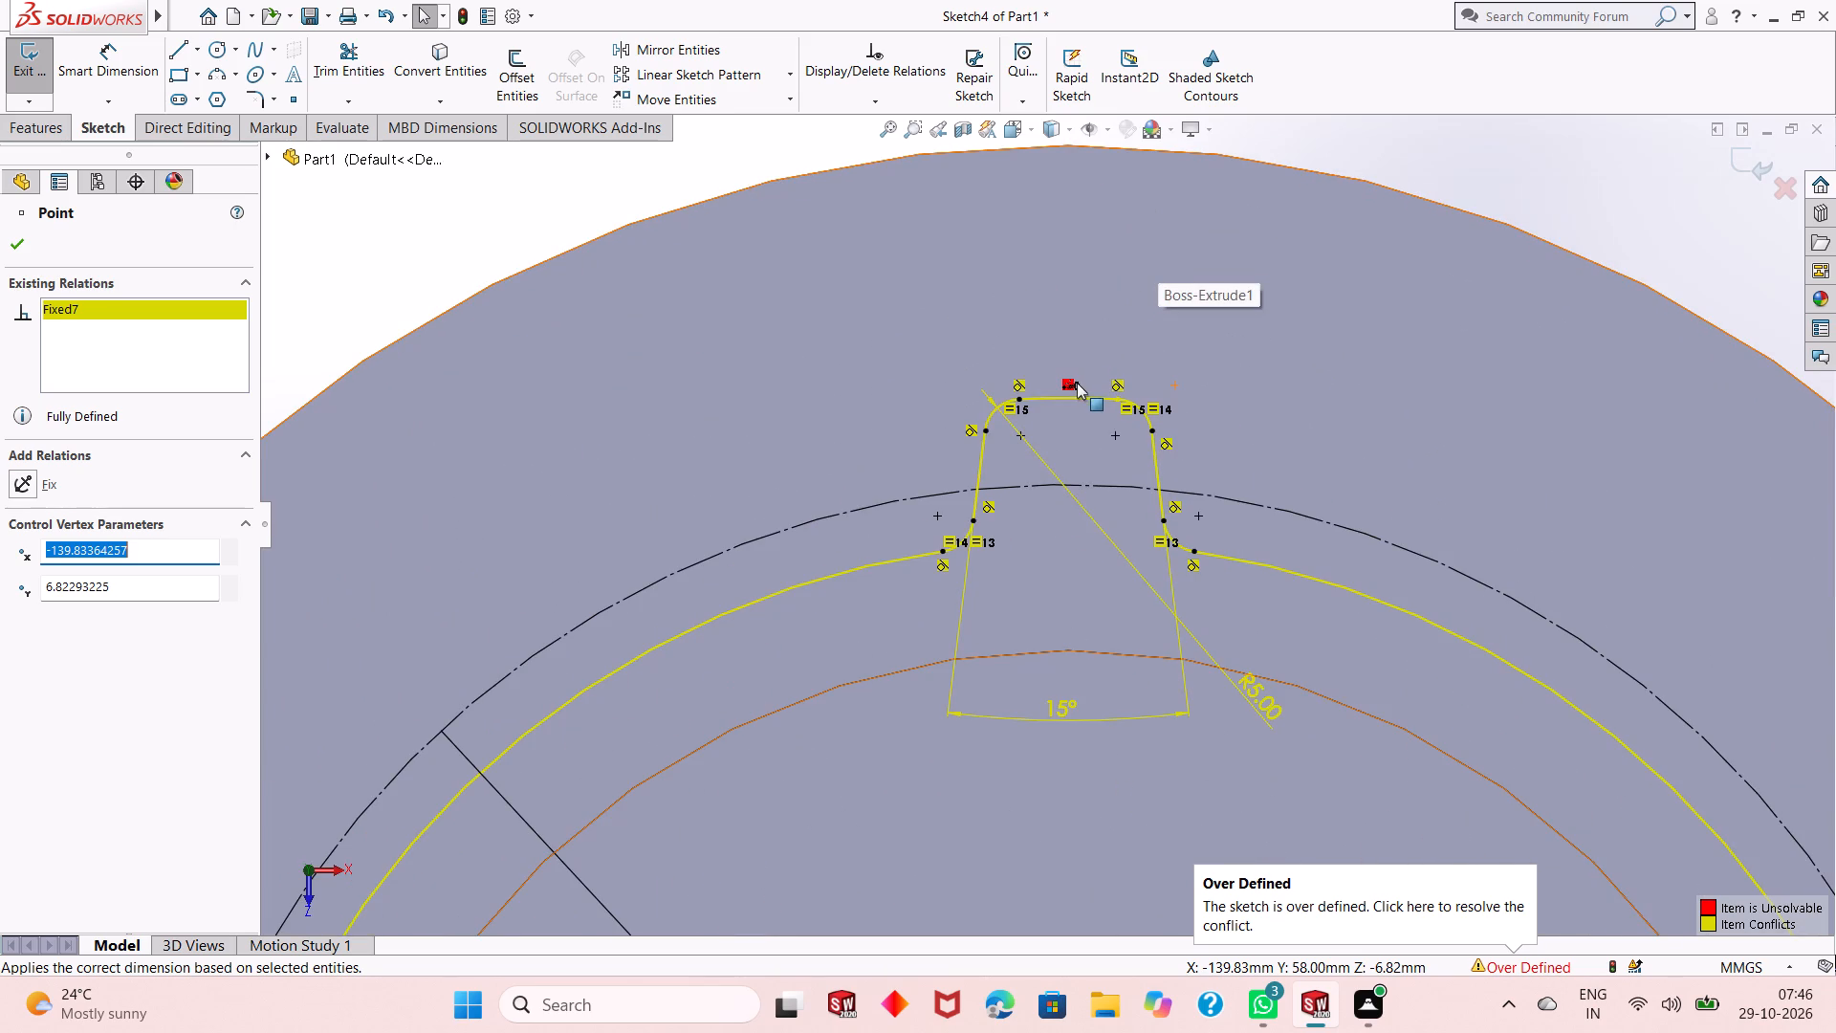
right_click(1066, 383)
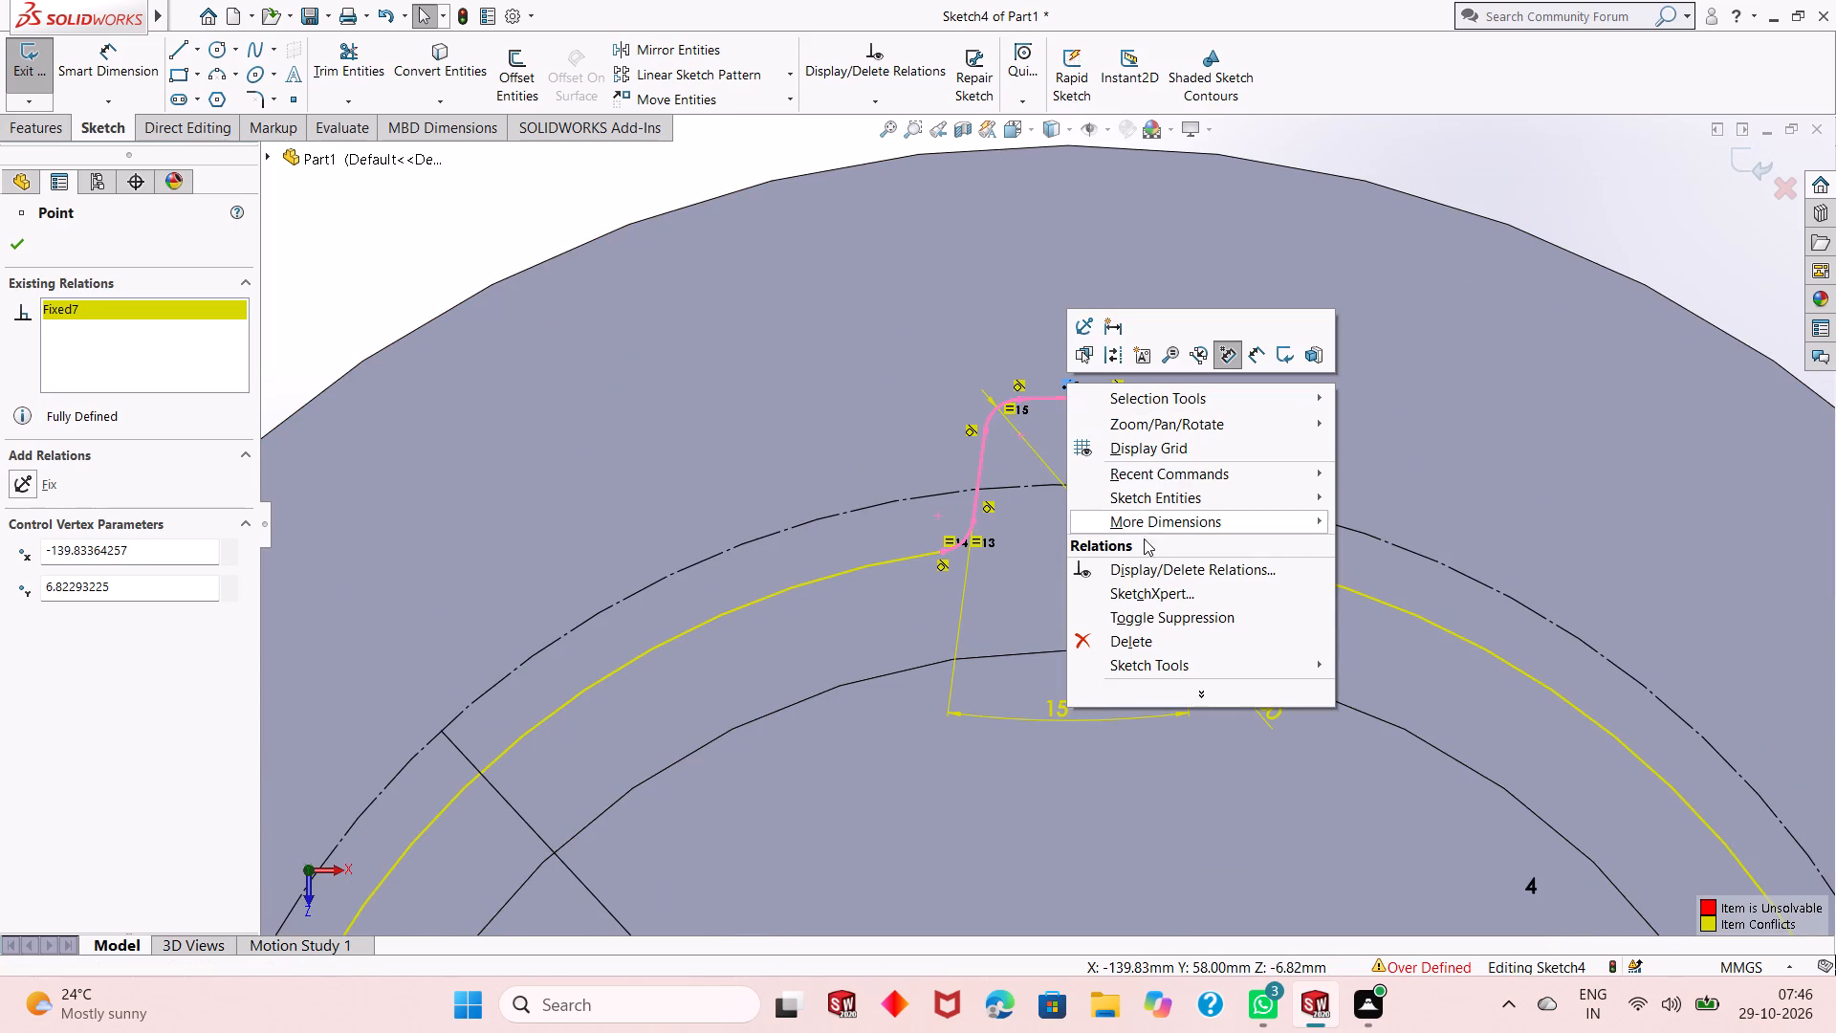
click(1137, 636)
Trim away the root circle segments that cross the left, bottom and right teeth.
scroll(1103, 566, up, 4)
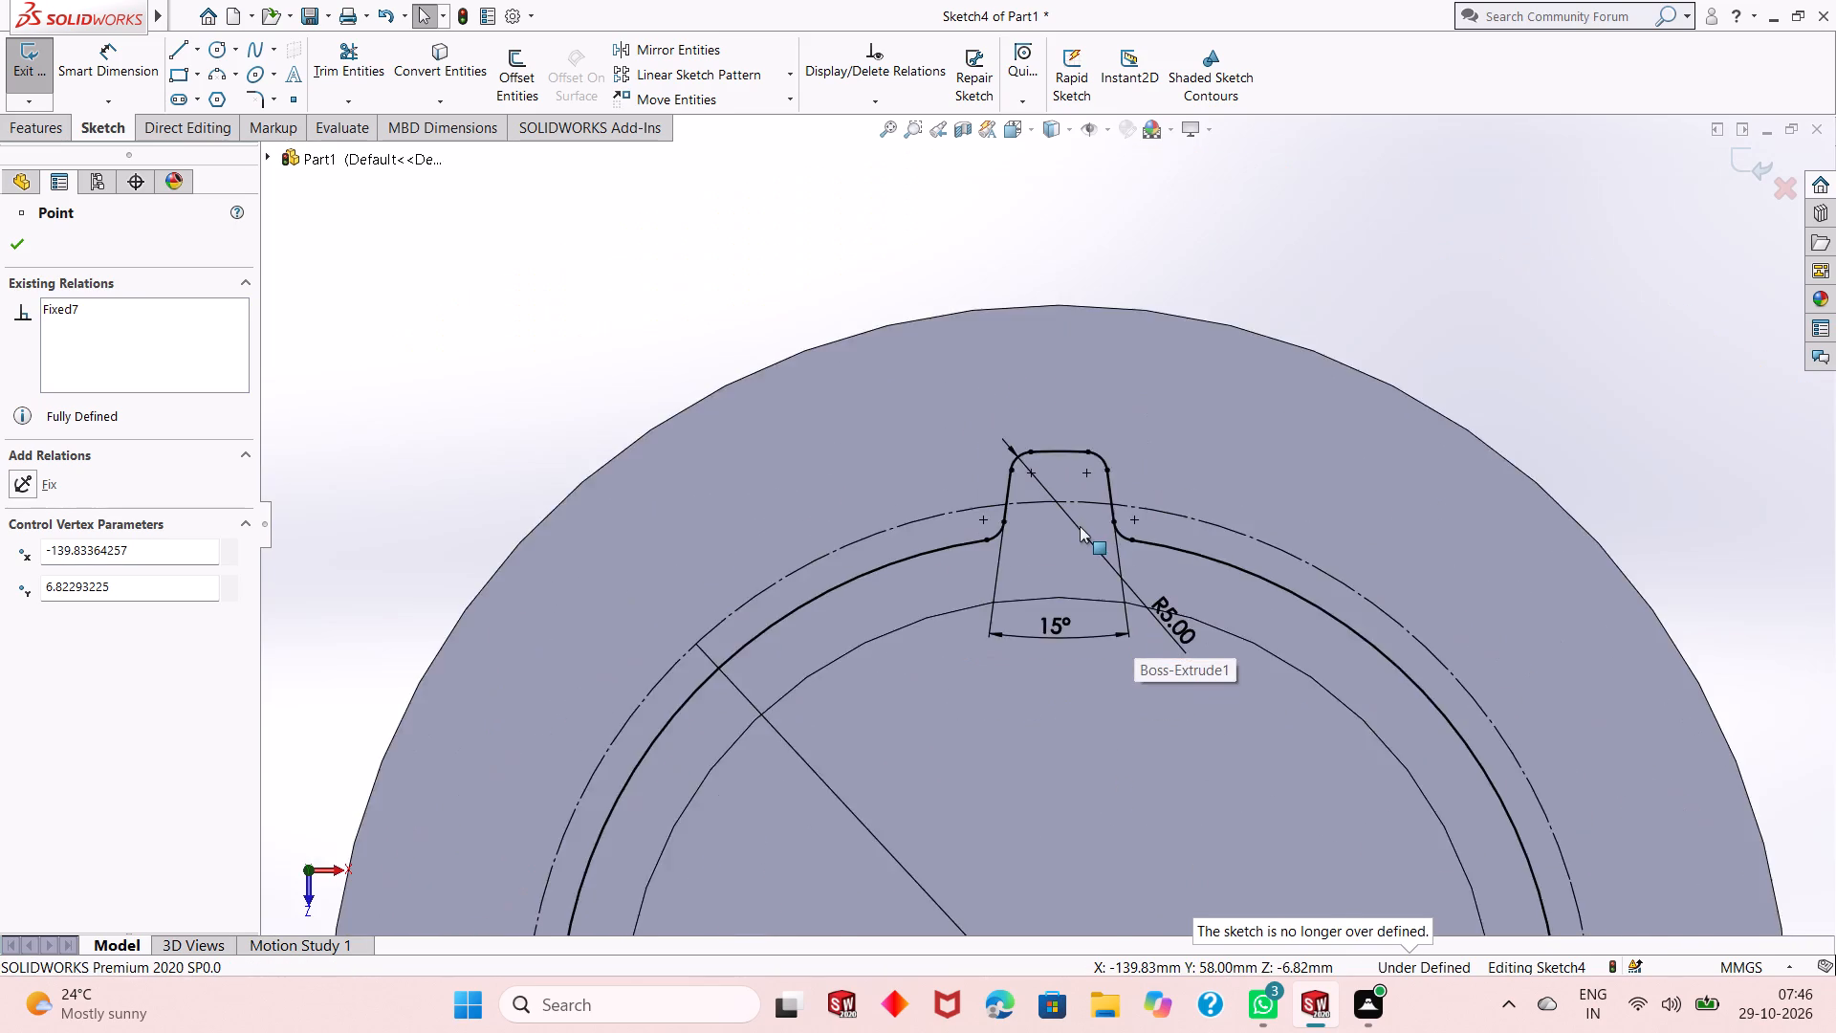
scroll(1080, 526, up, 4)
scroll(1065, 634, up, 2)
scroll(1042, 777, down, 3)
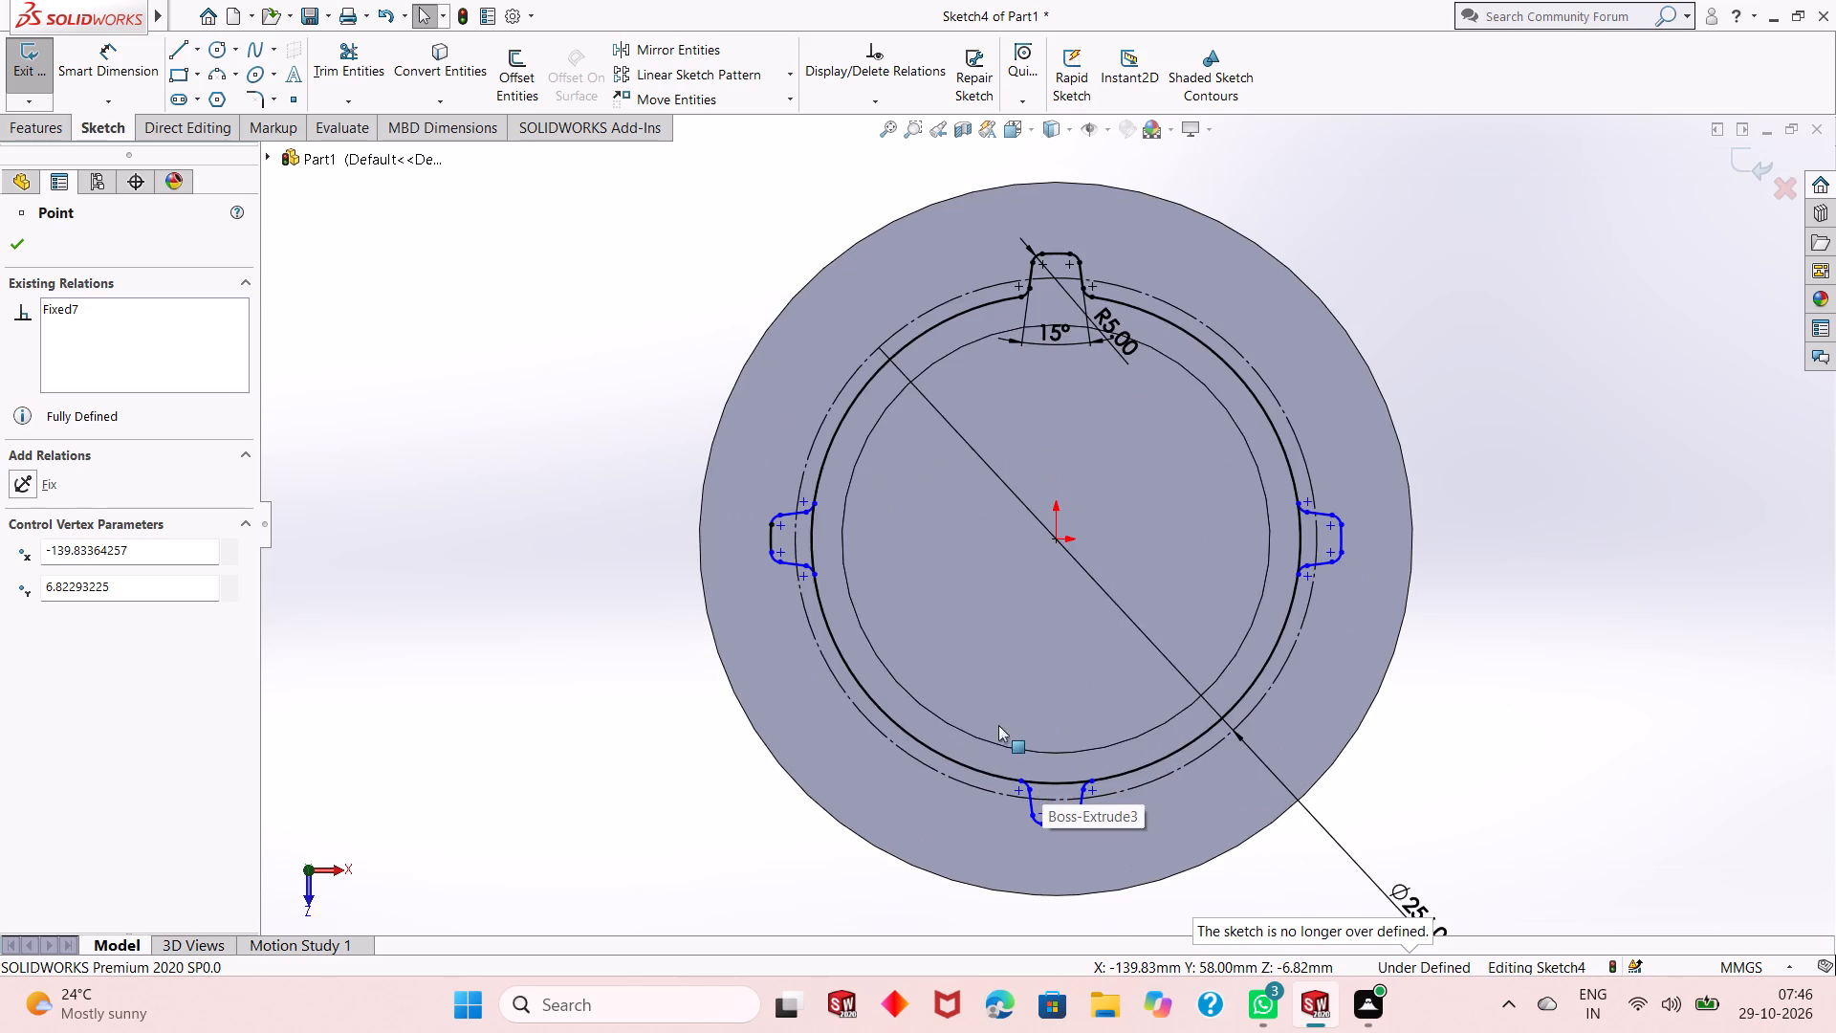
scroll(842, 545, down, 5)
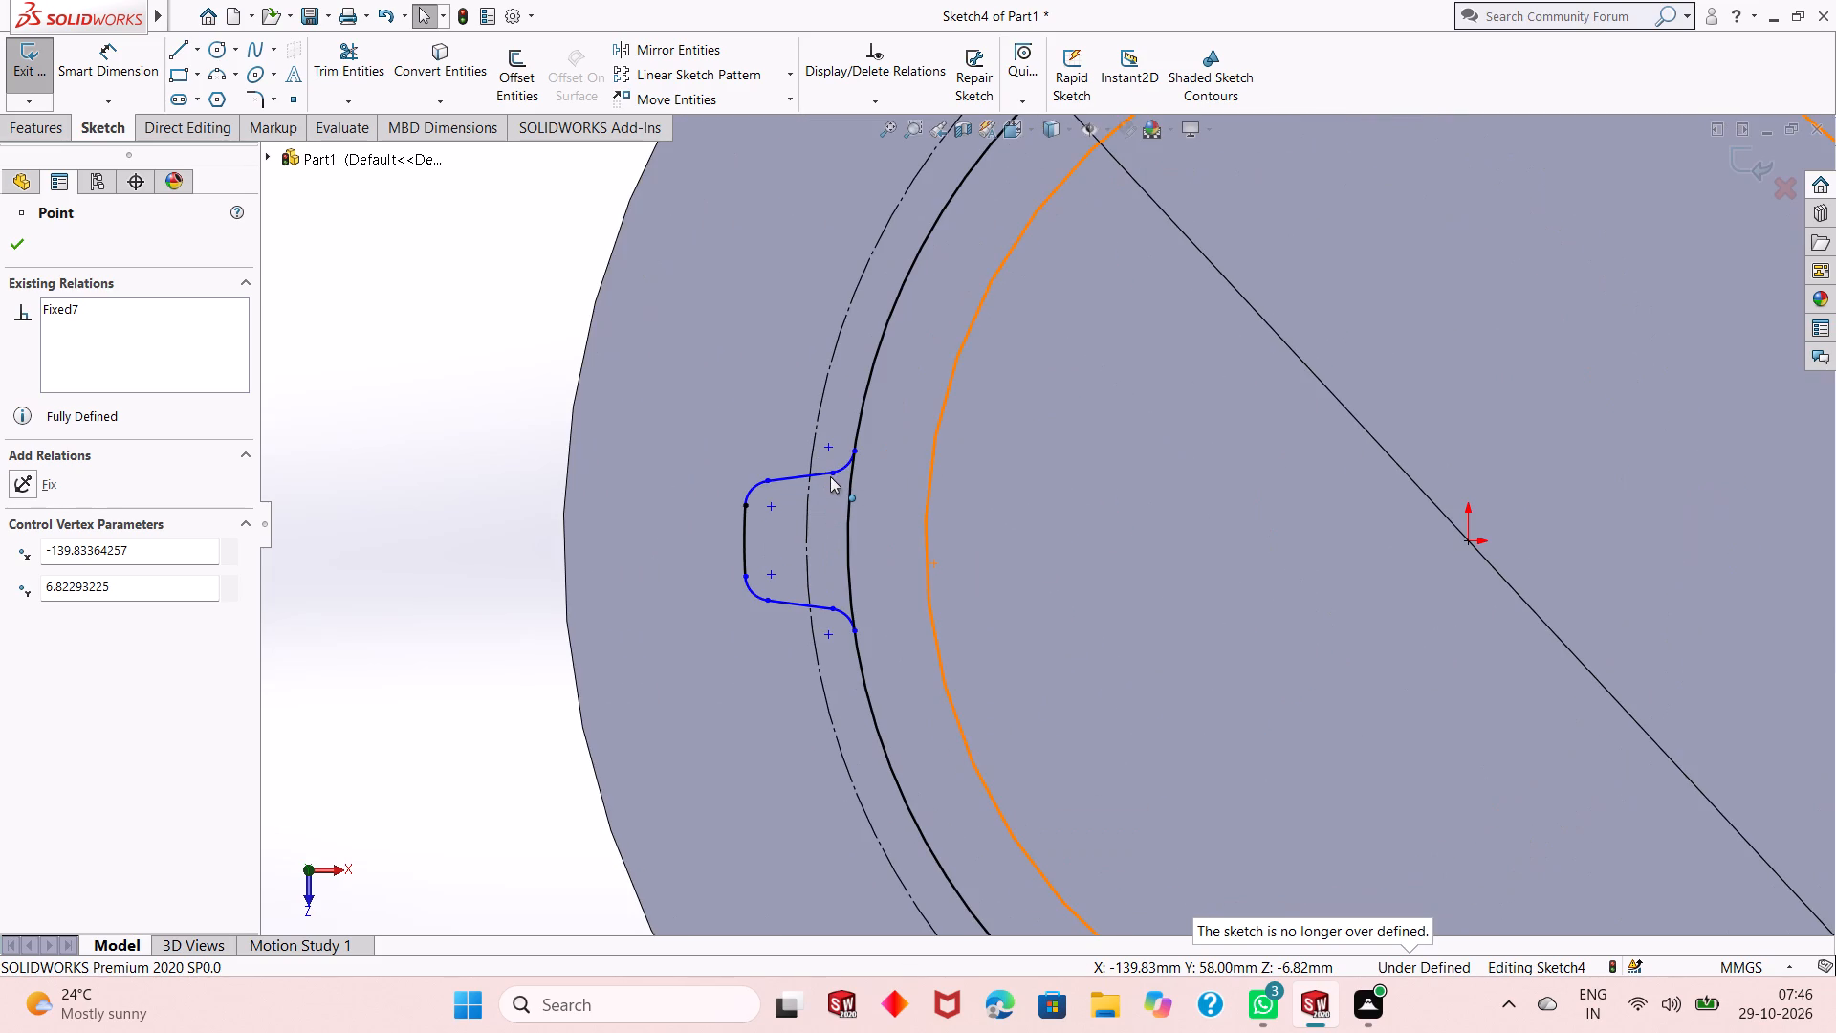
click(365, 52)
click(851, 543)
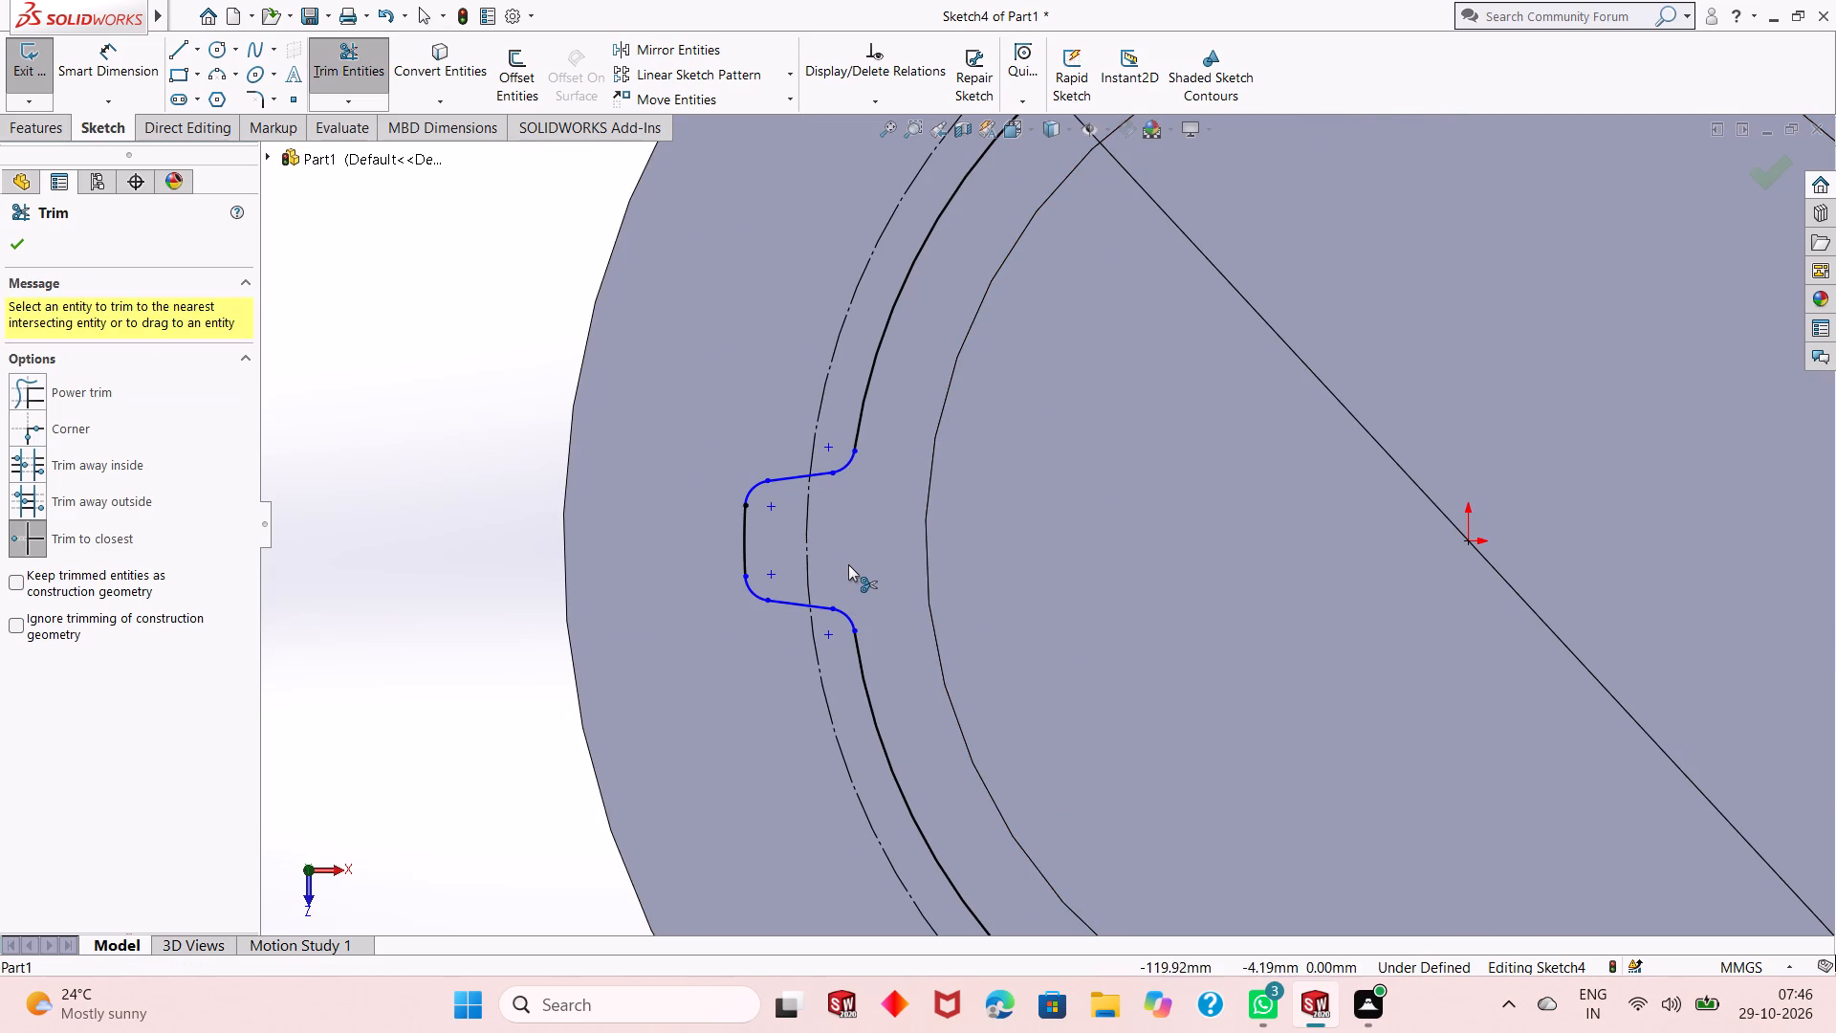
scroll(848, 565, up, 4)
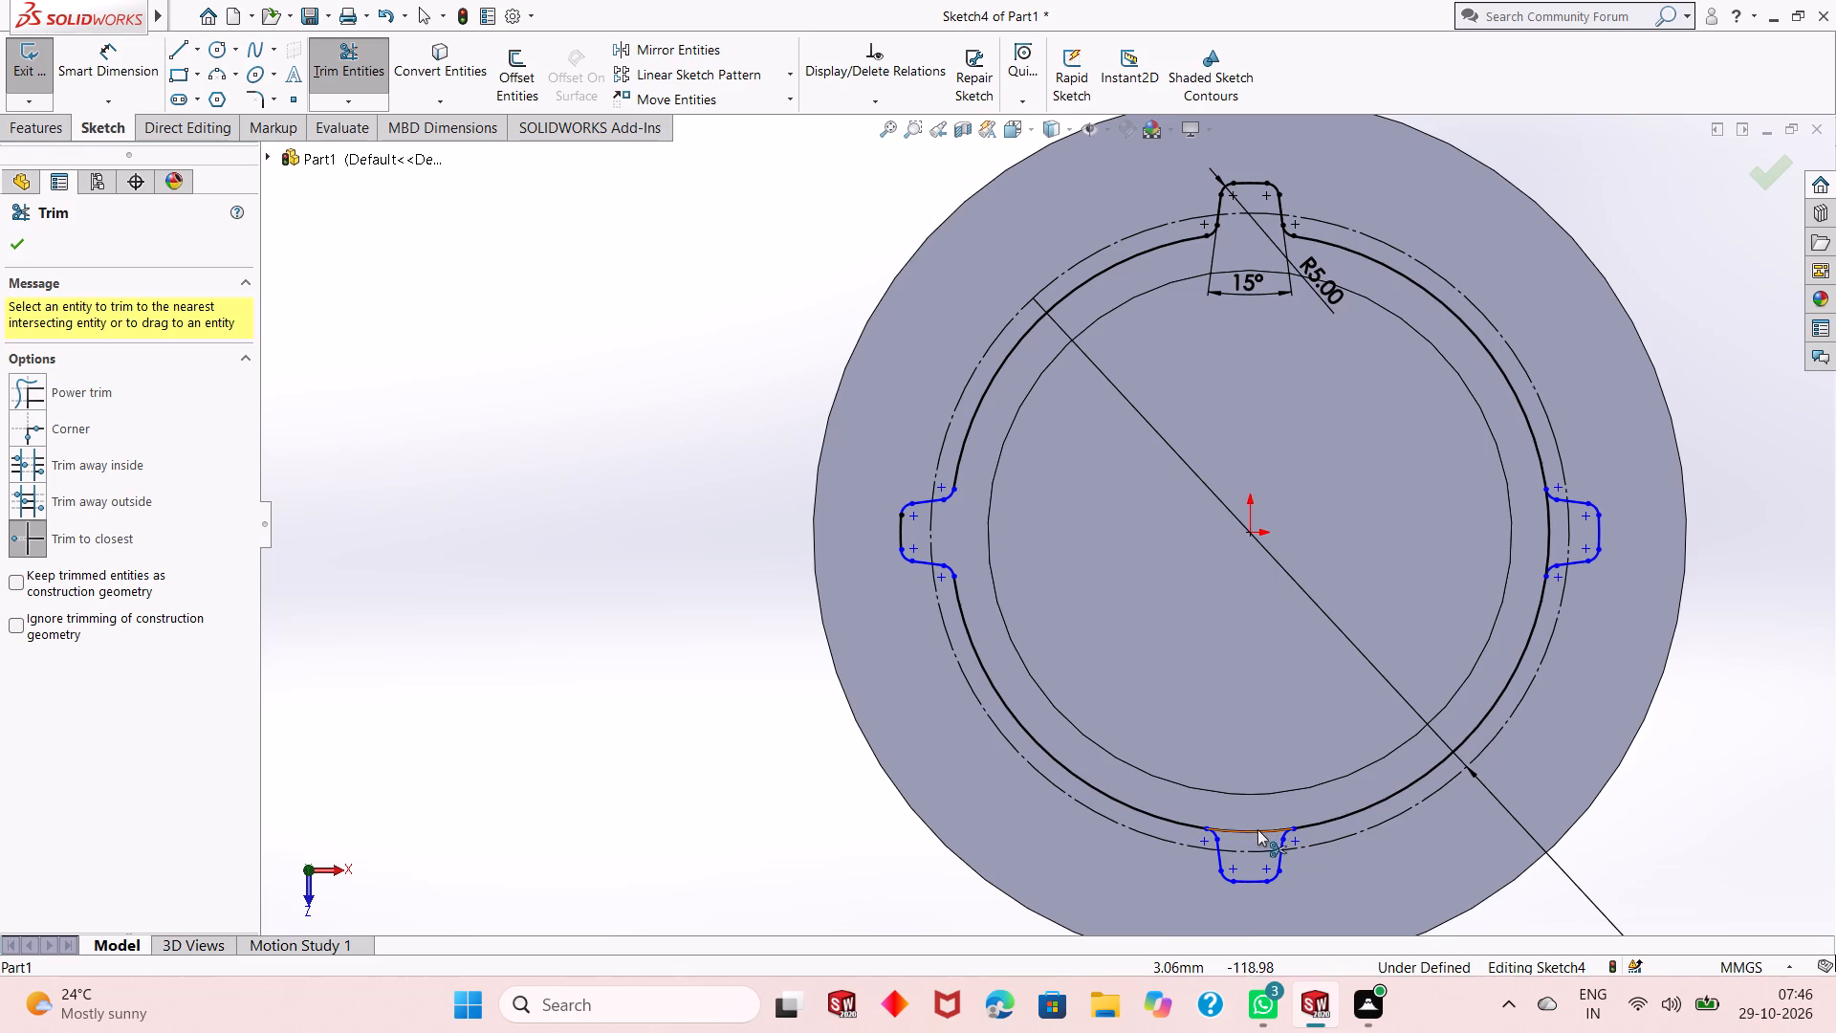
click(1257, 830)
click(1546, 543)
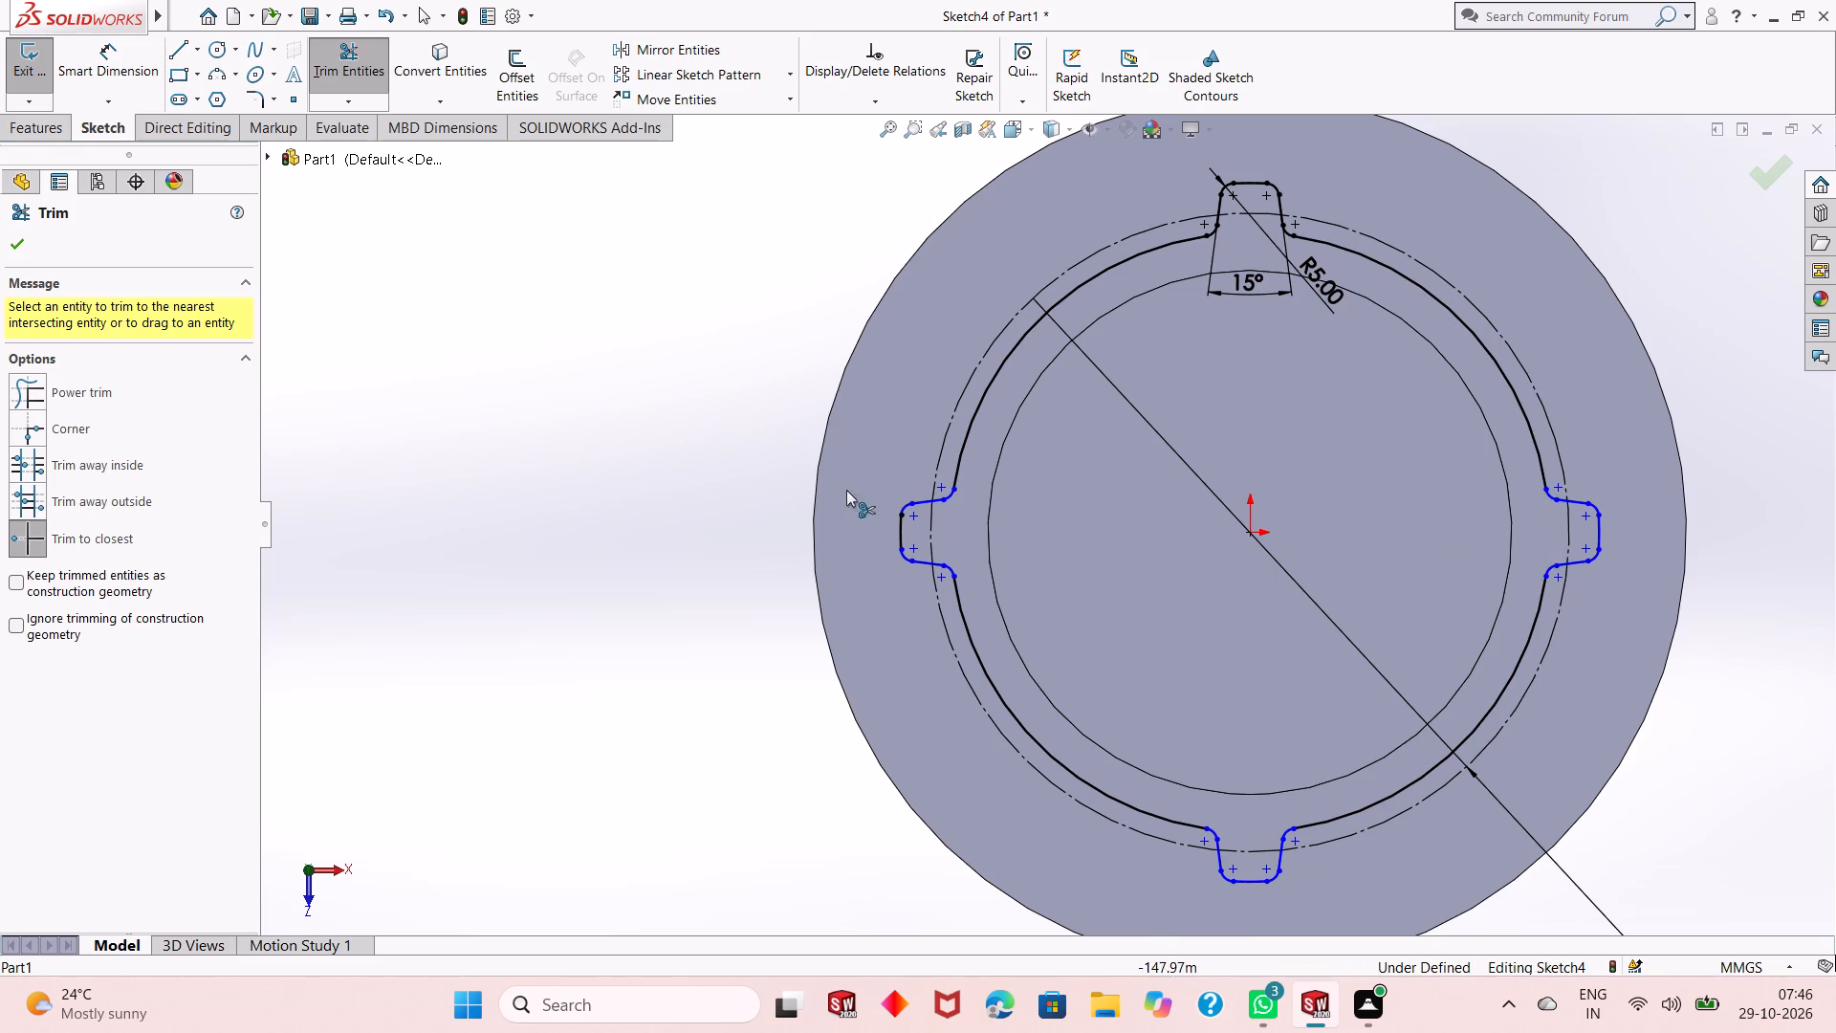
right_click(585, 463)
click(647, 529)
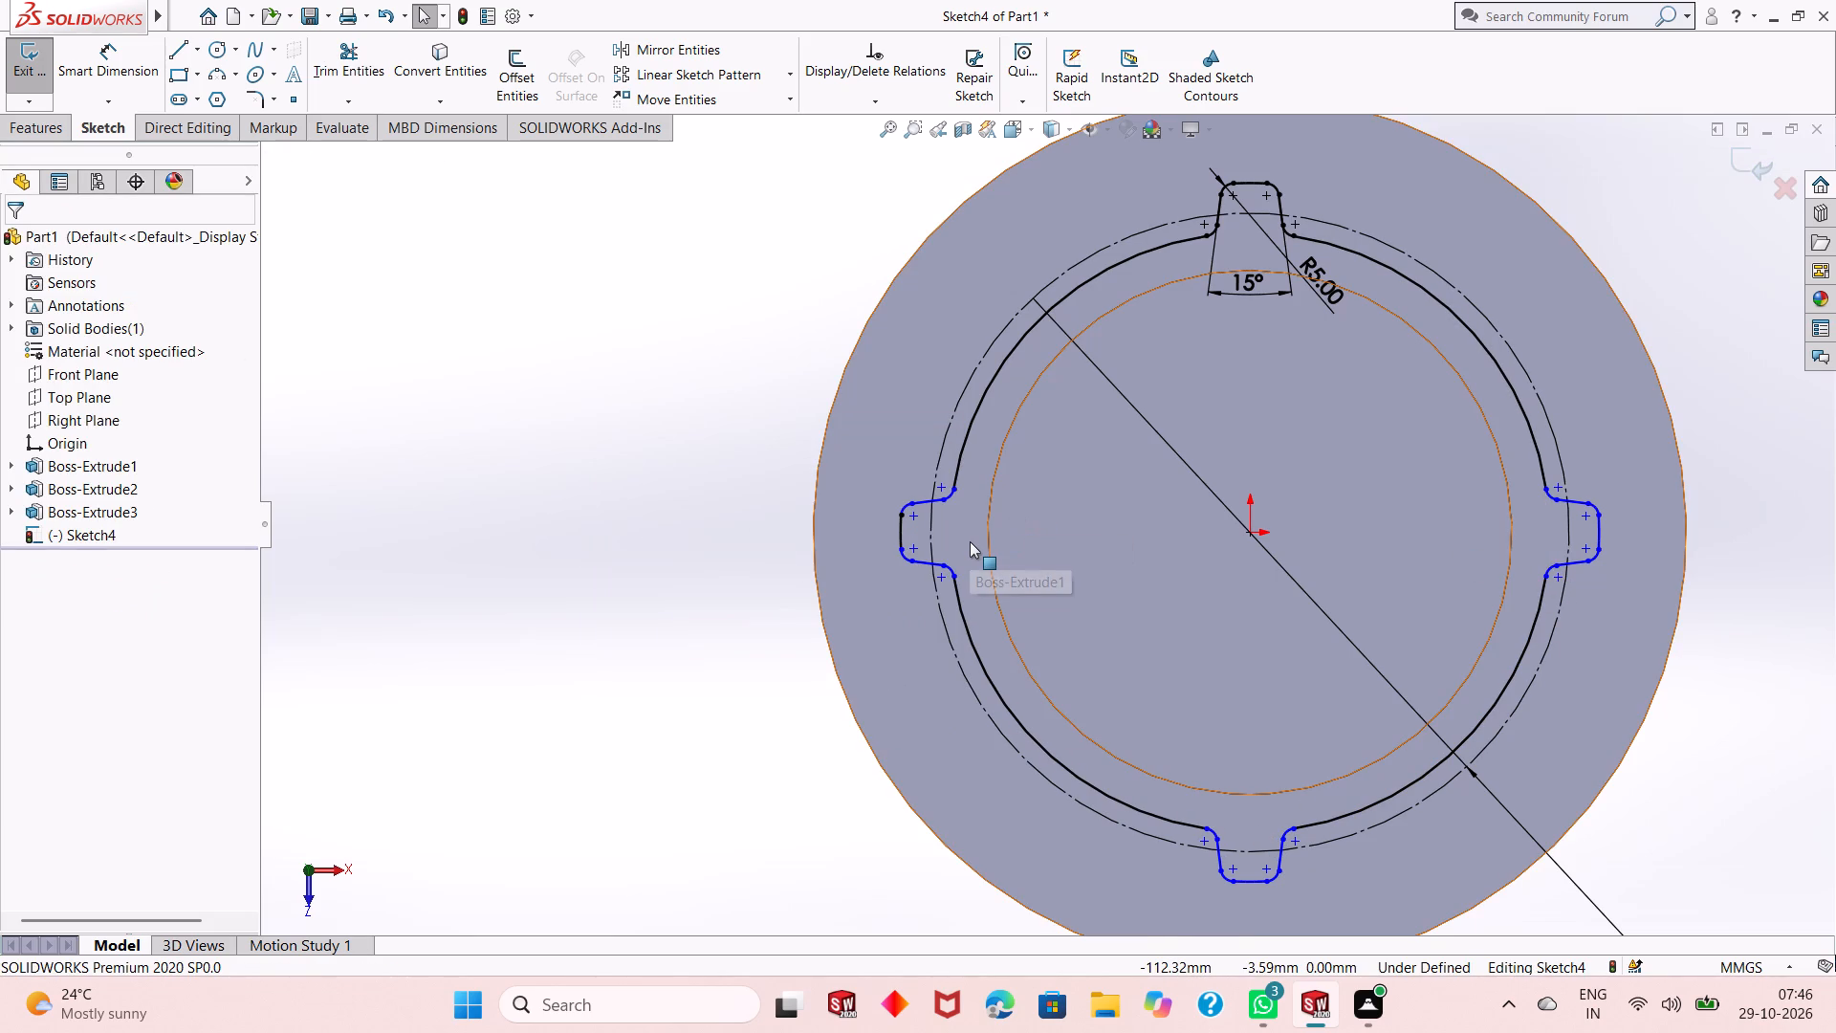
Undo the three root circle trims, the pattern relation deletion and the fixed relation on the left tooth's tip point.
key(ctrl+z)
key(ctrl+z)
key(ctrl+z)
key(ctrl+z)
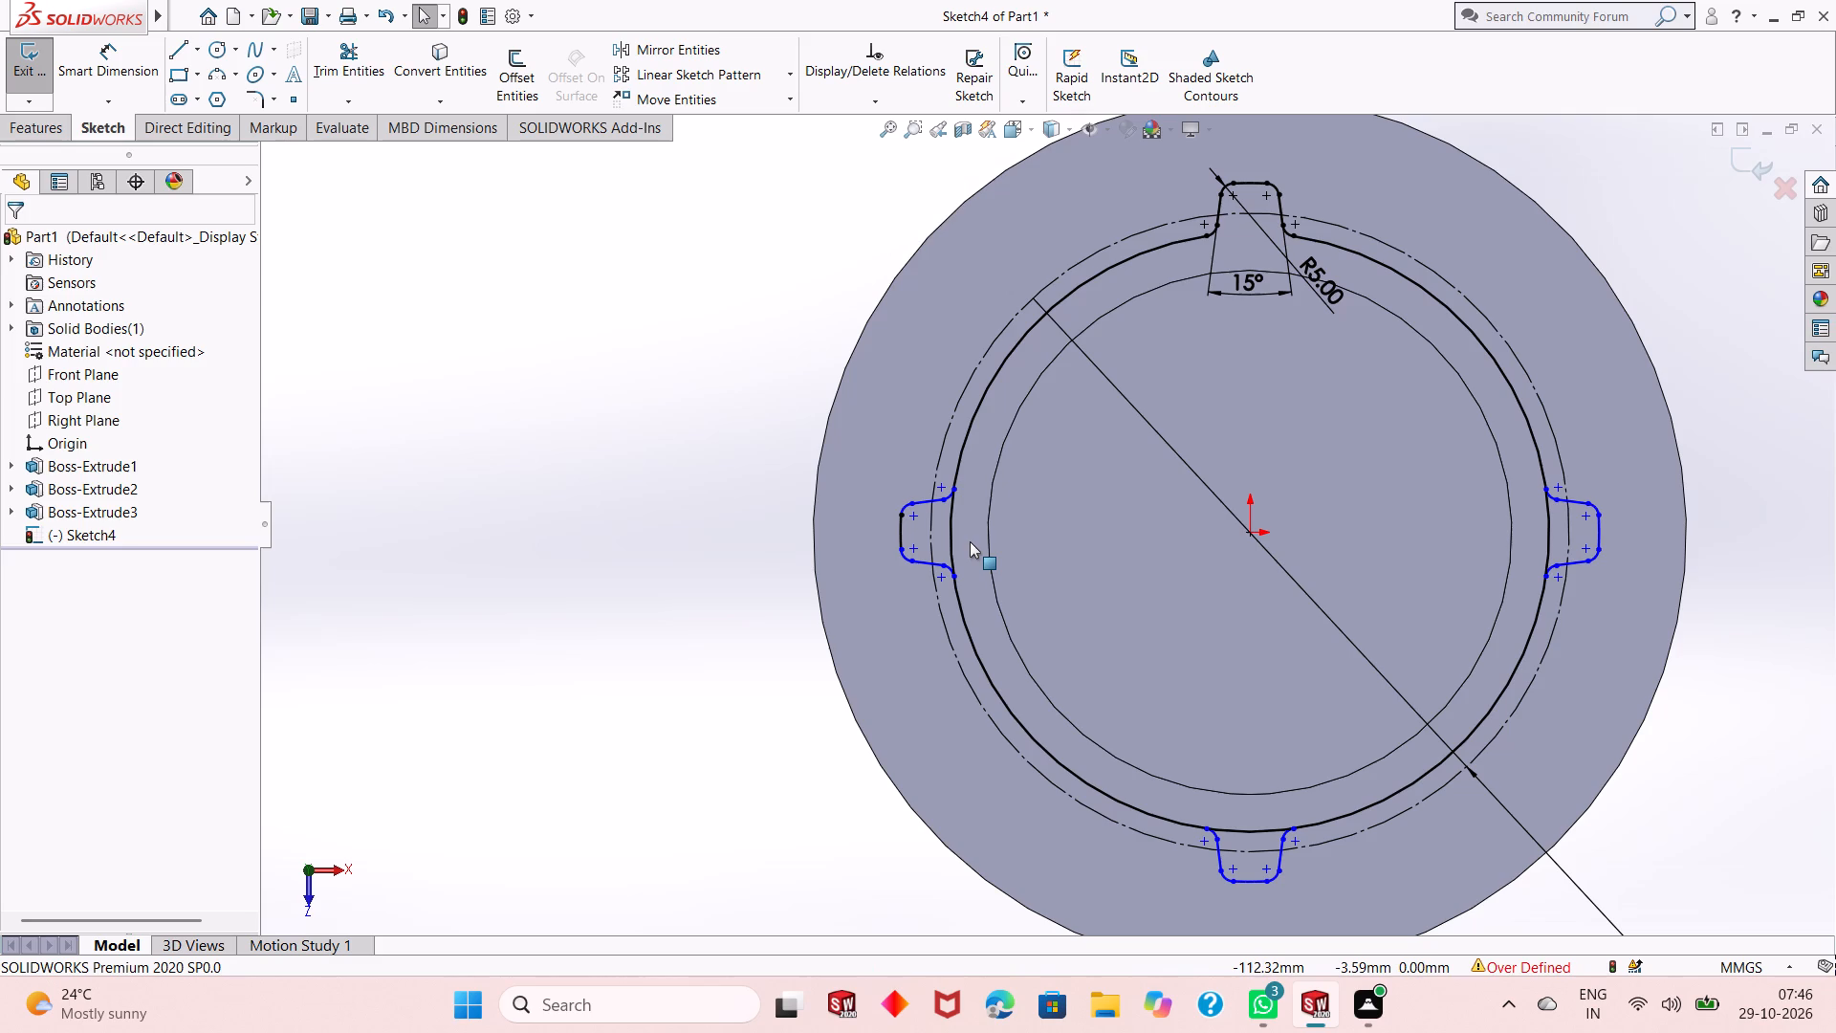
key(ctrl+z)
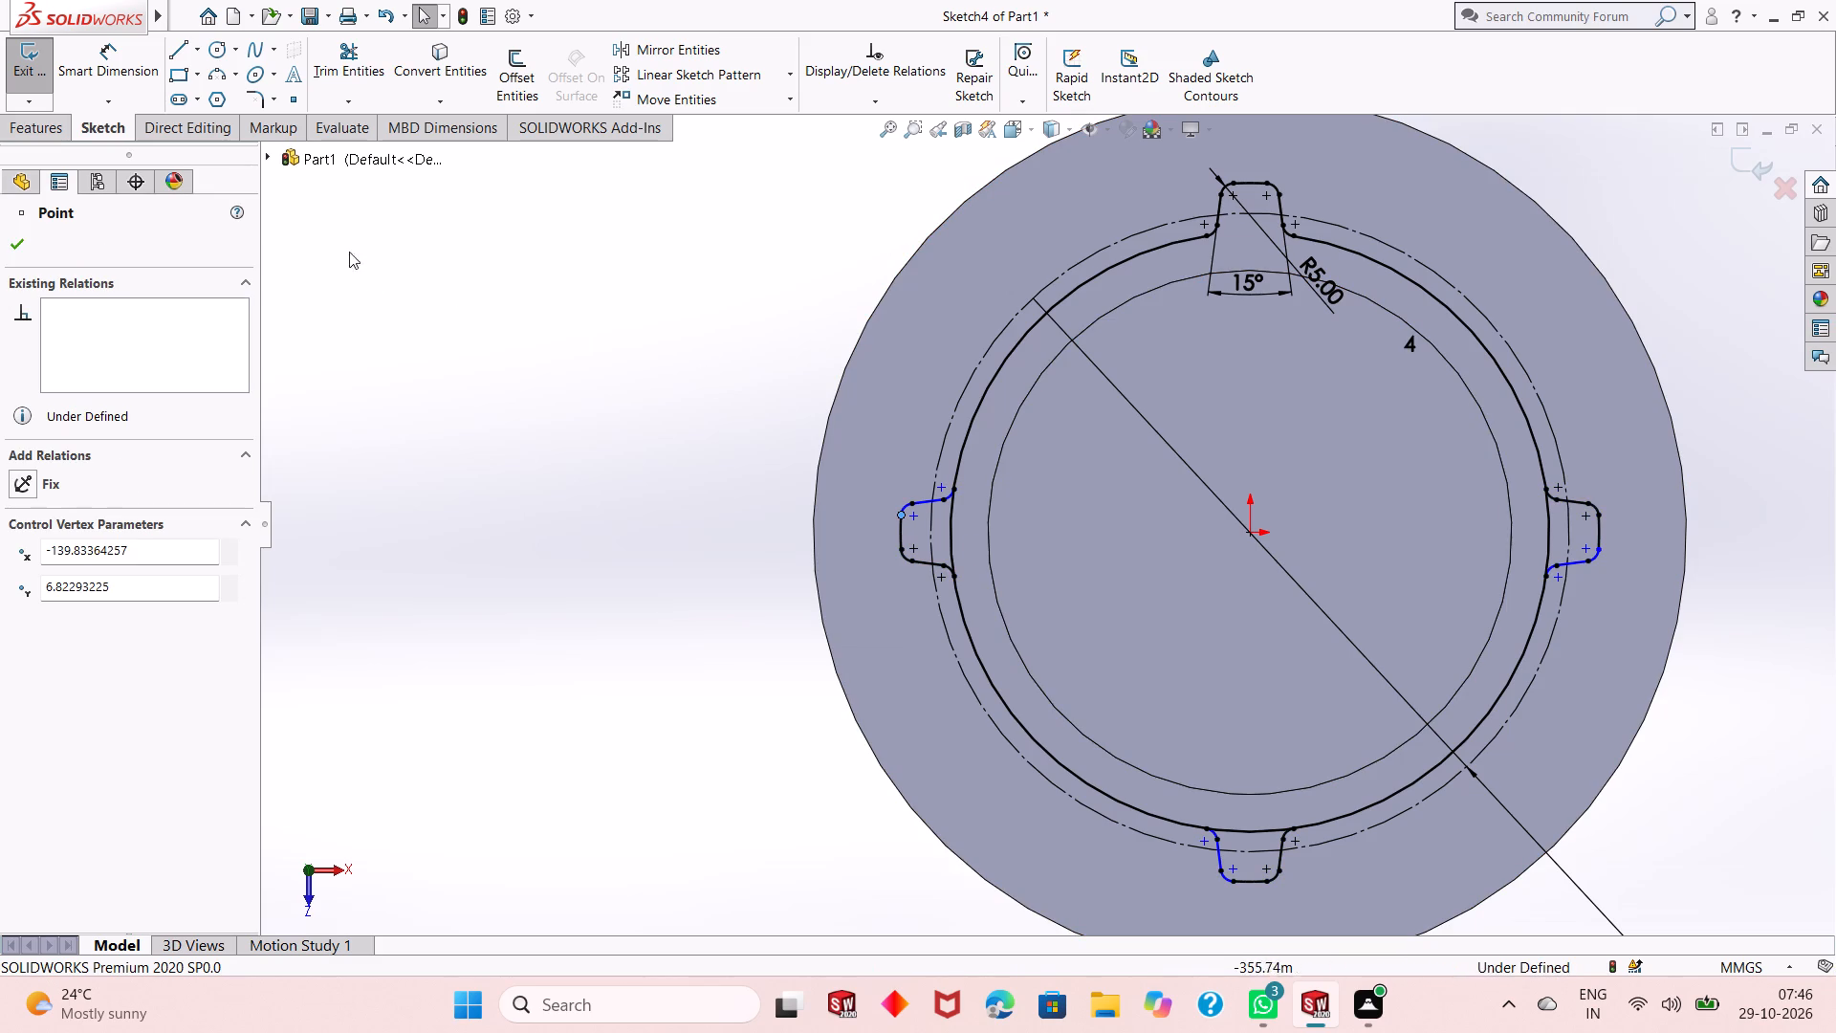
Trim the root circle segments across the left, bottom and right teeth while the circular pattern relation is in place.
click(330, 72)
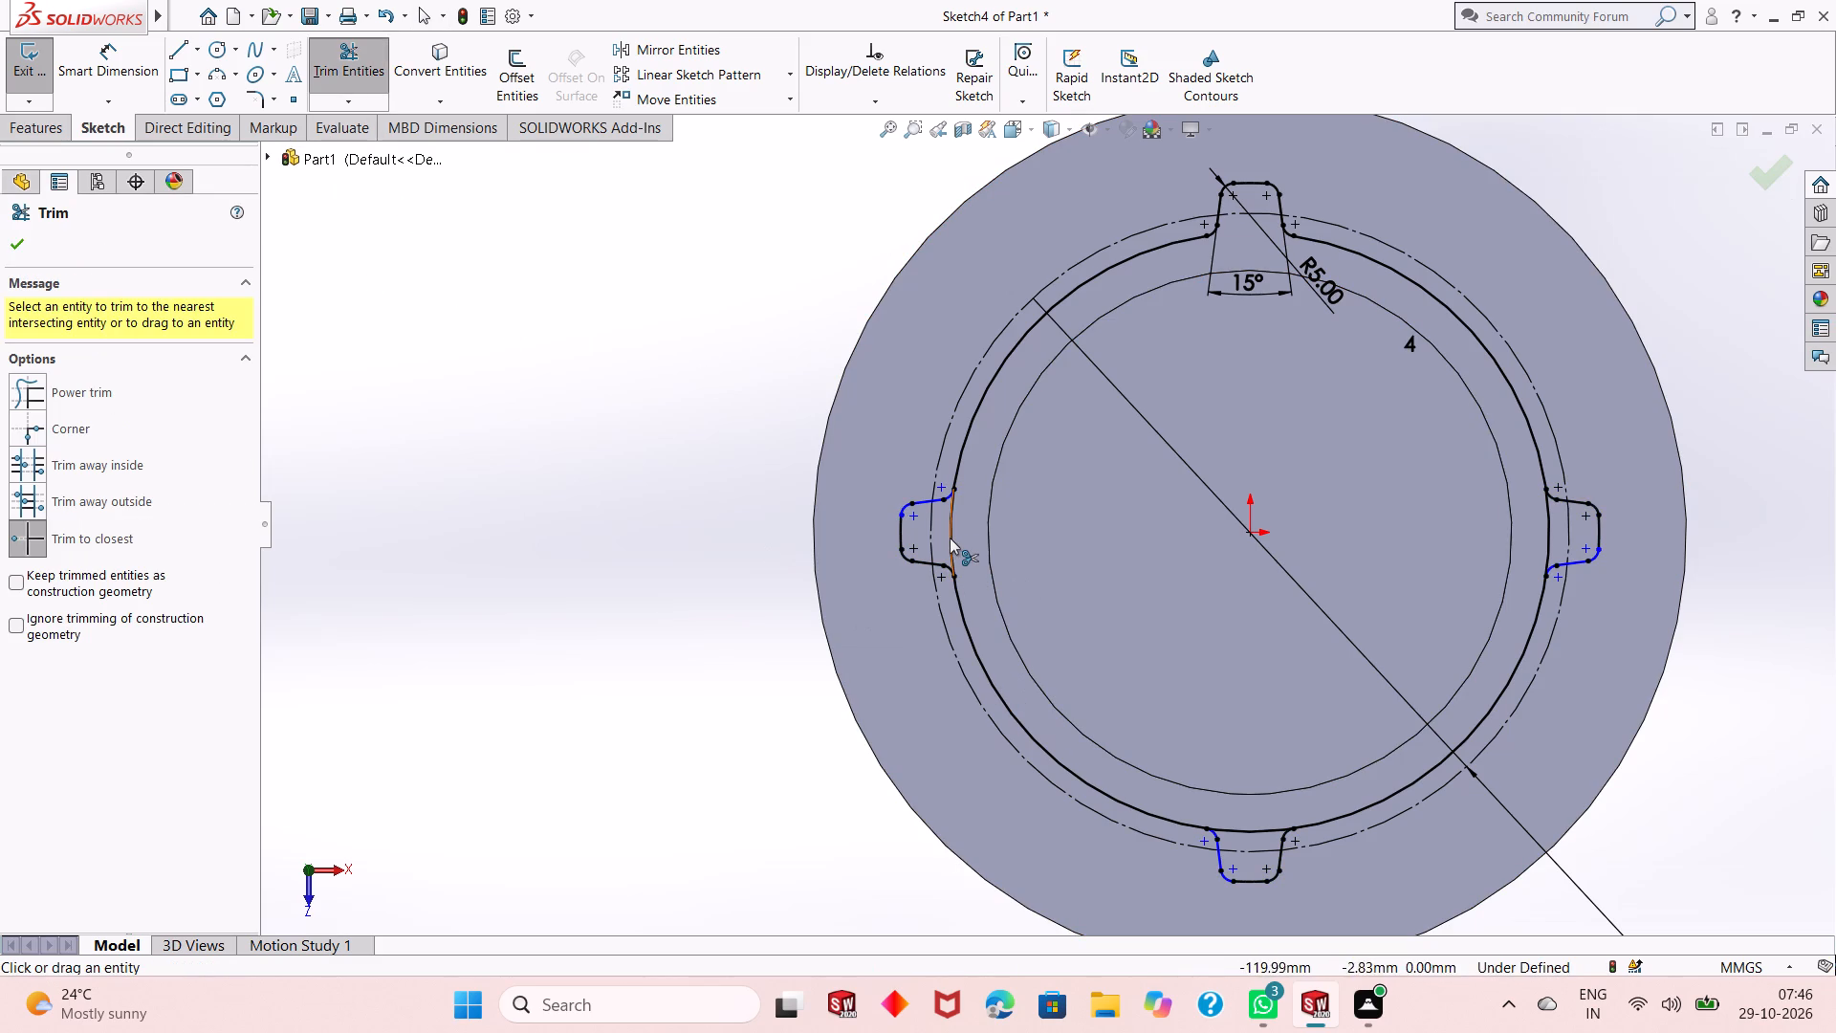
click(950, 536)
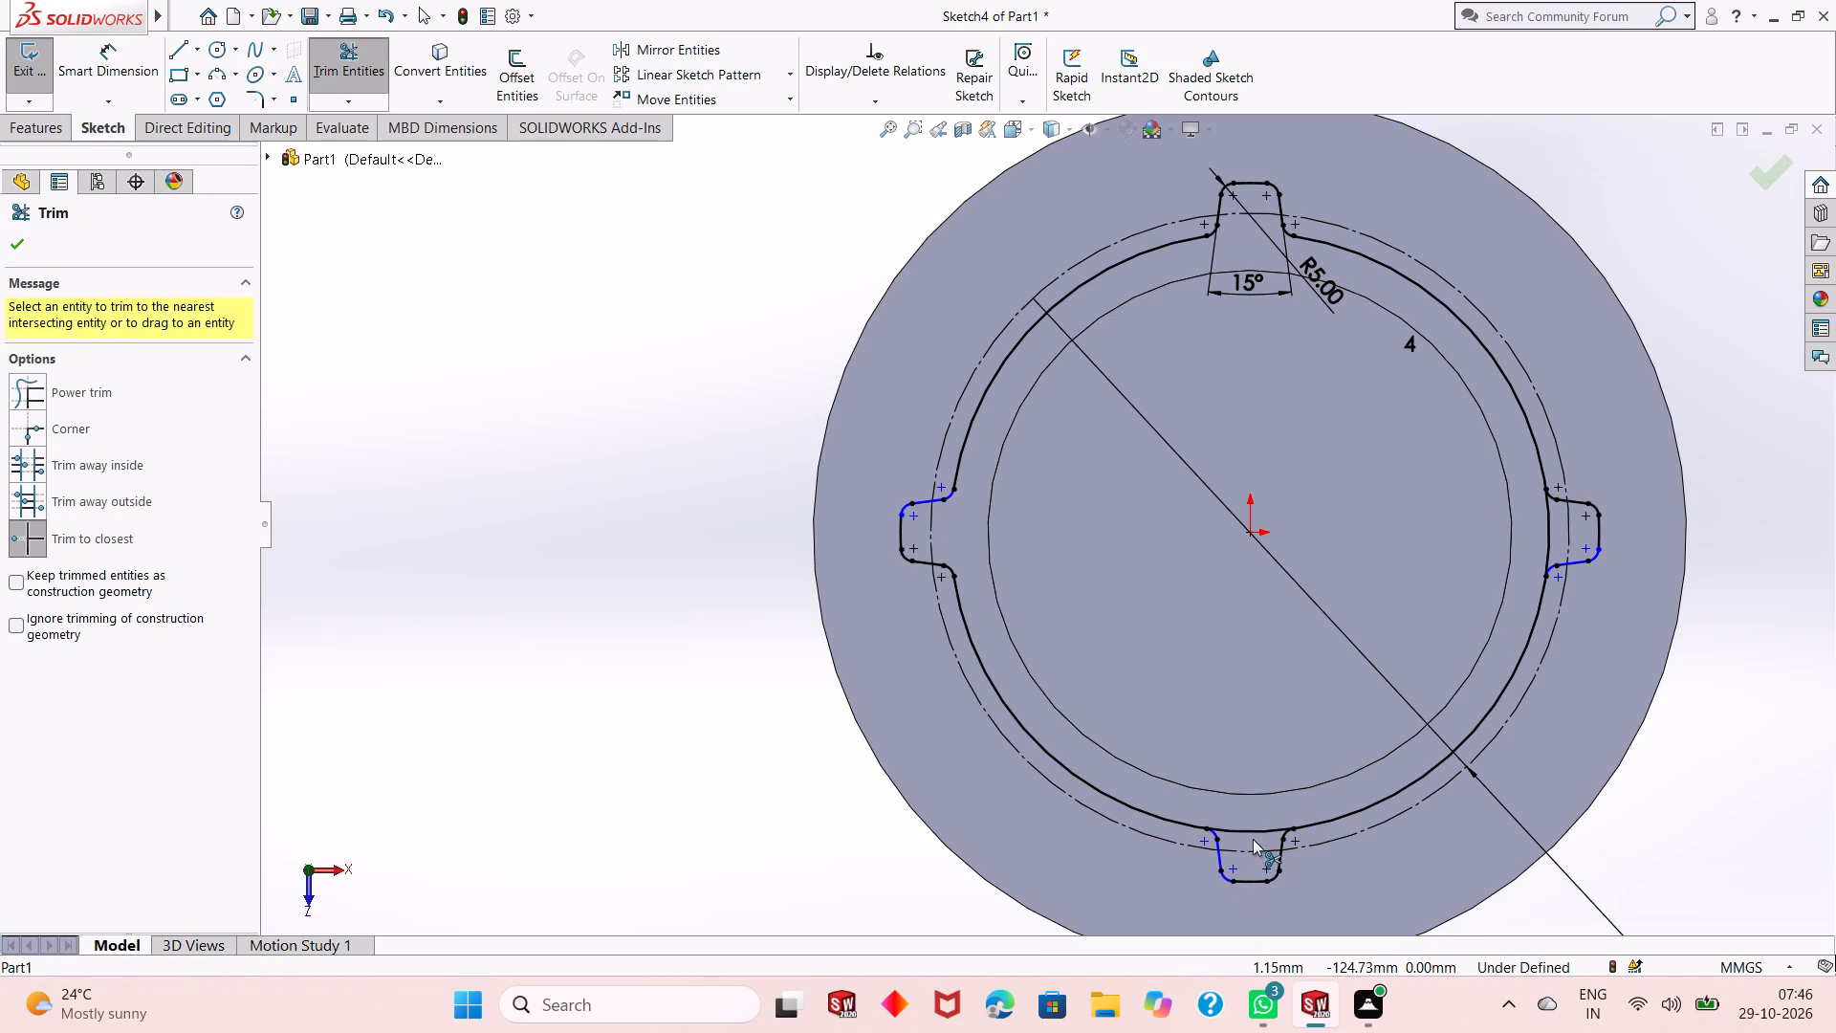
click(1252, 833)
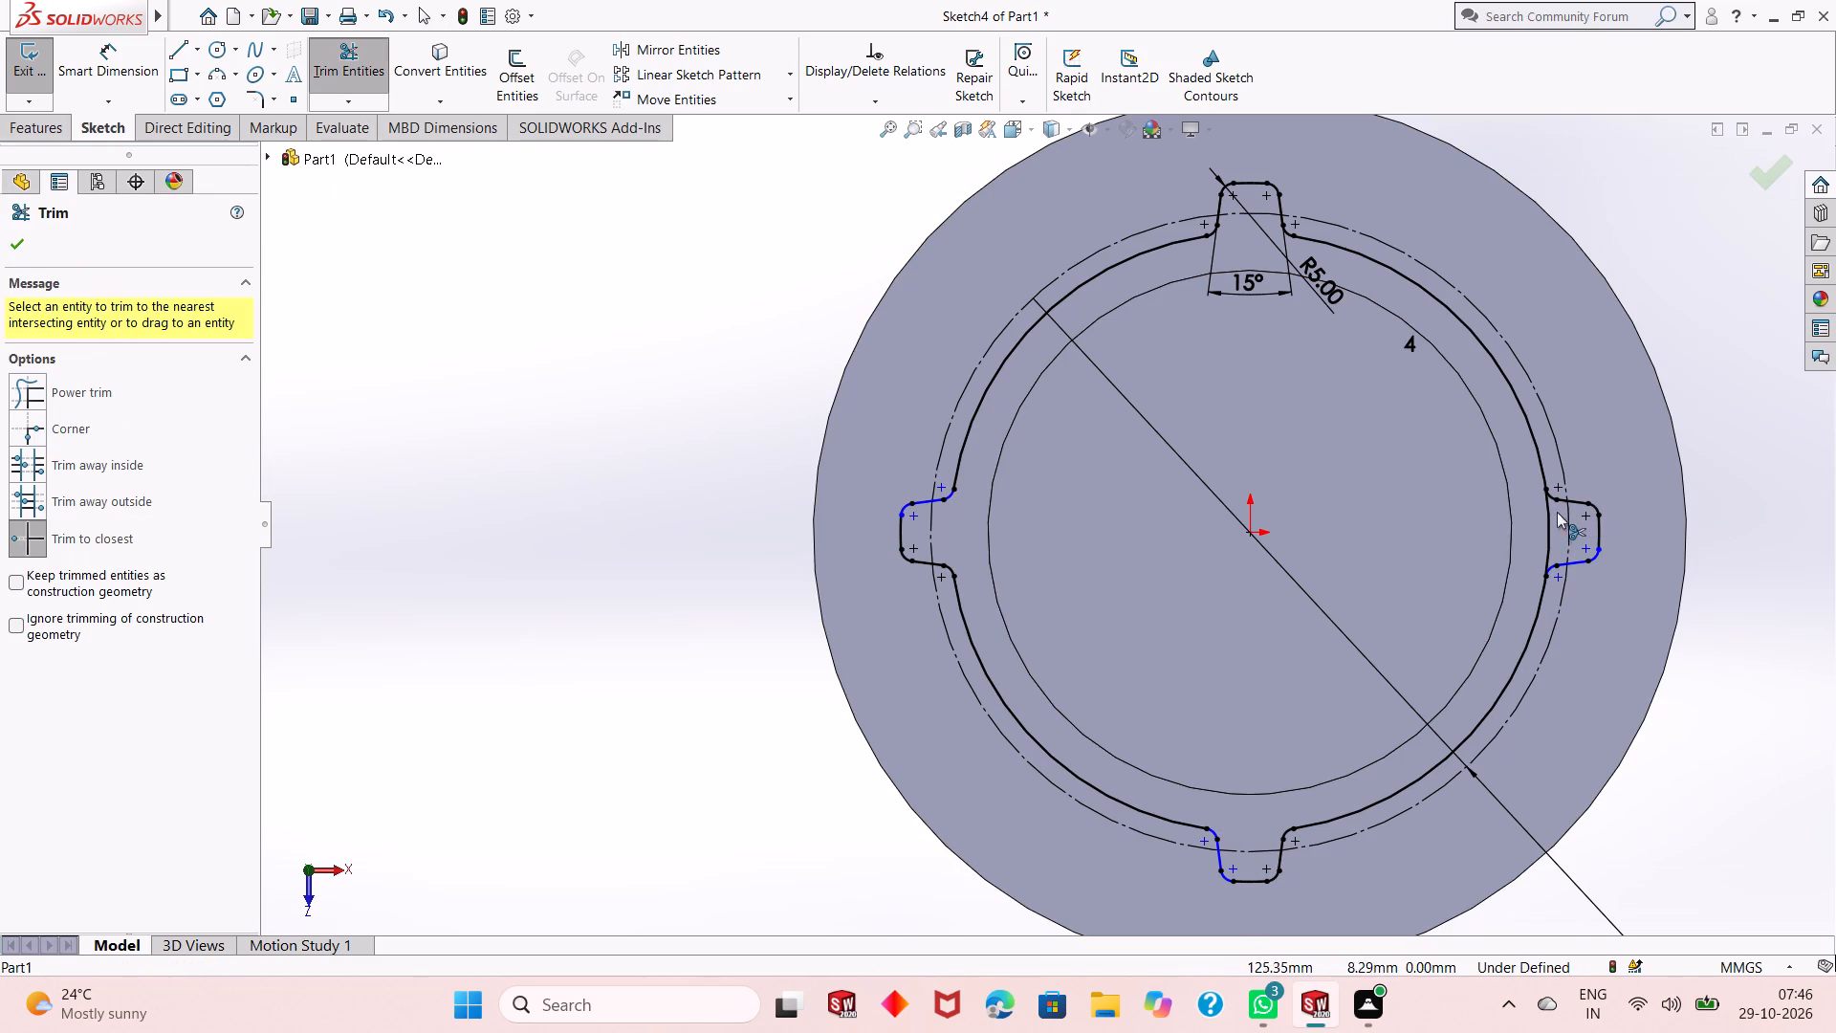
click(1549, 519)
right_click(644, 494)
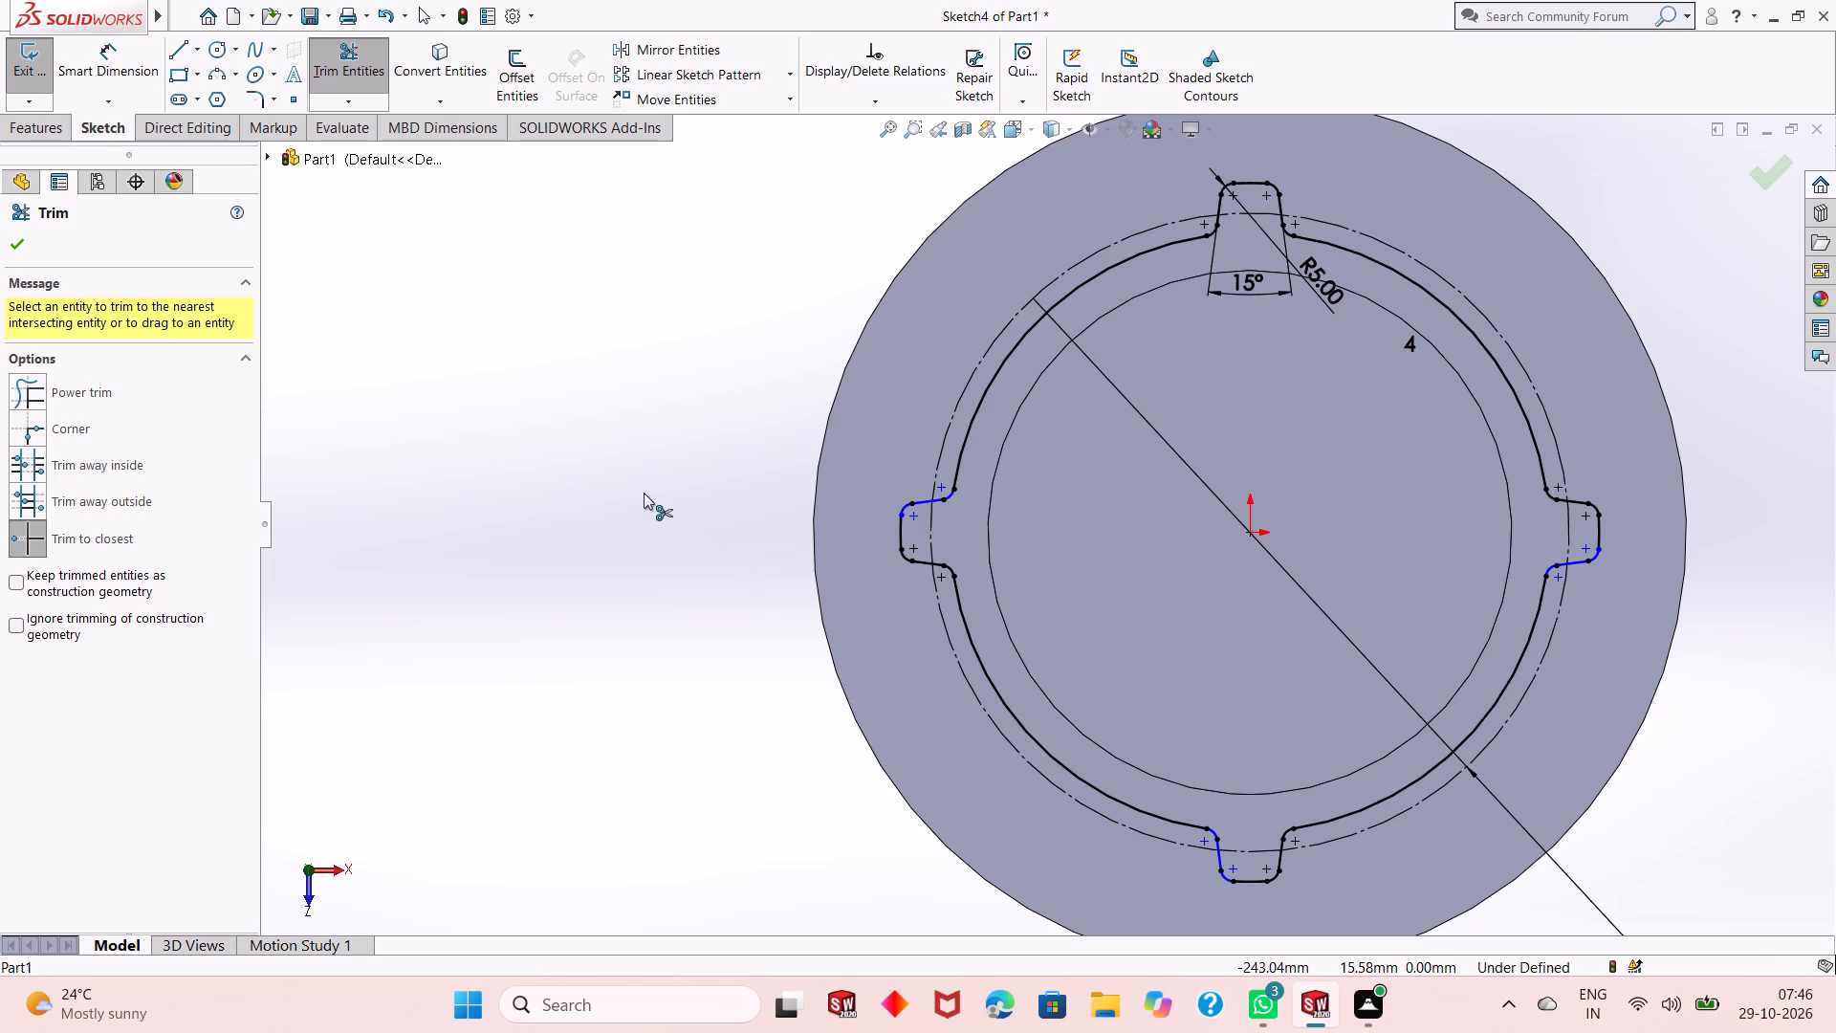
click(696, 566)
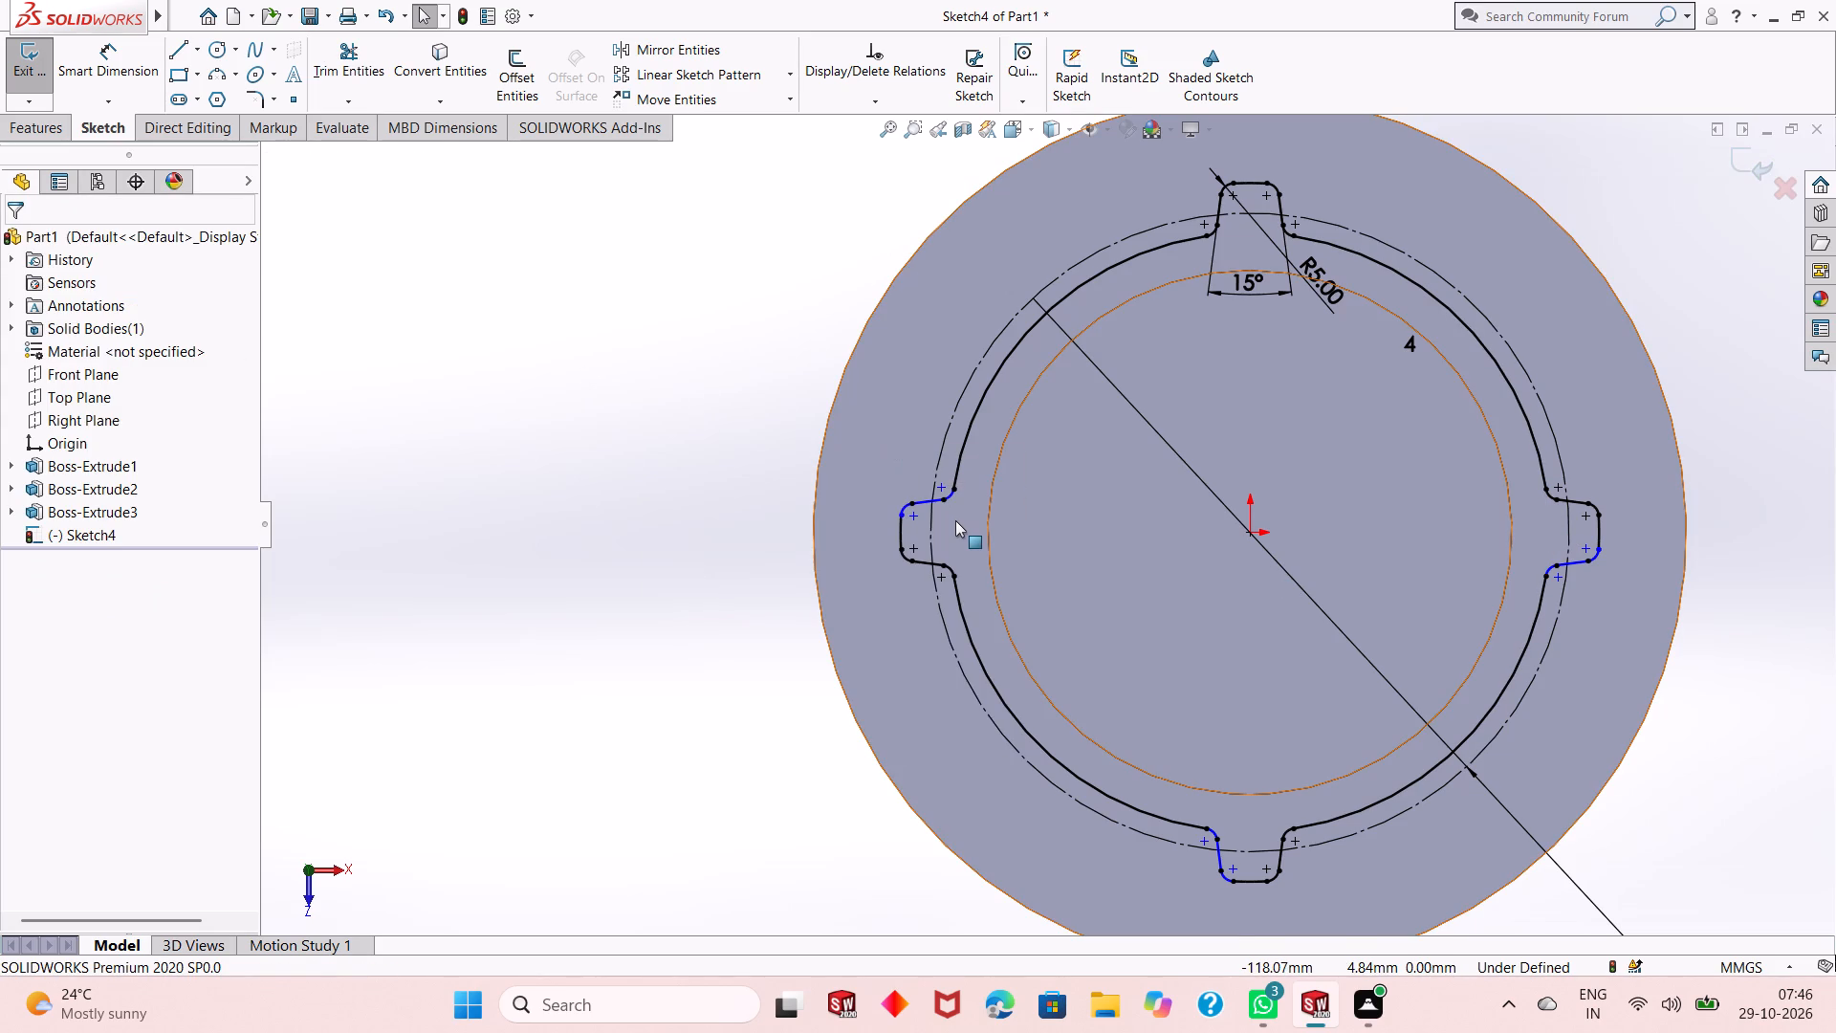
Fix the point joining the bottom tooth's left flank line to its root arc.
click(1215, 841)
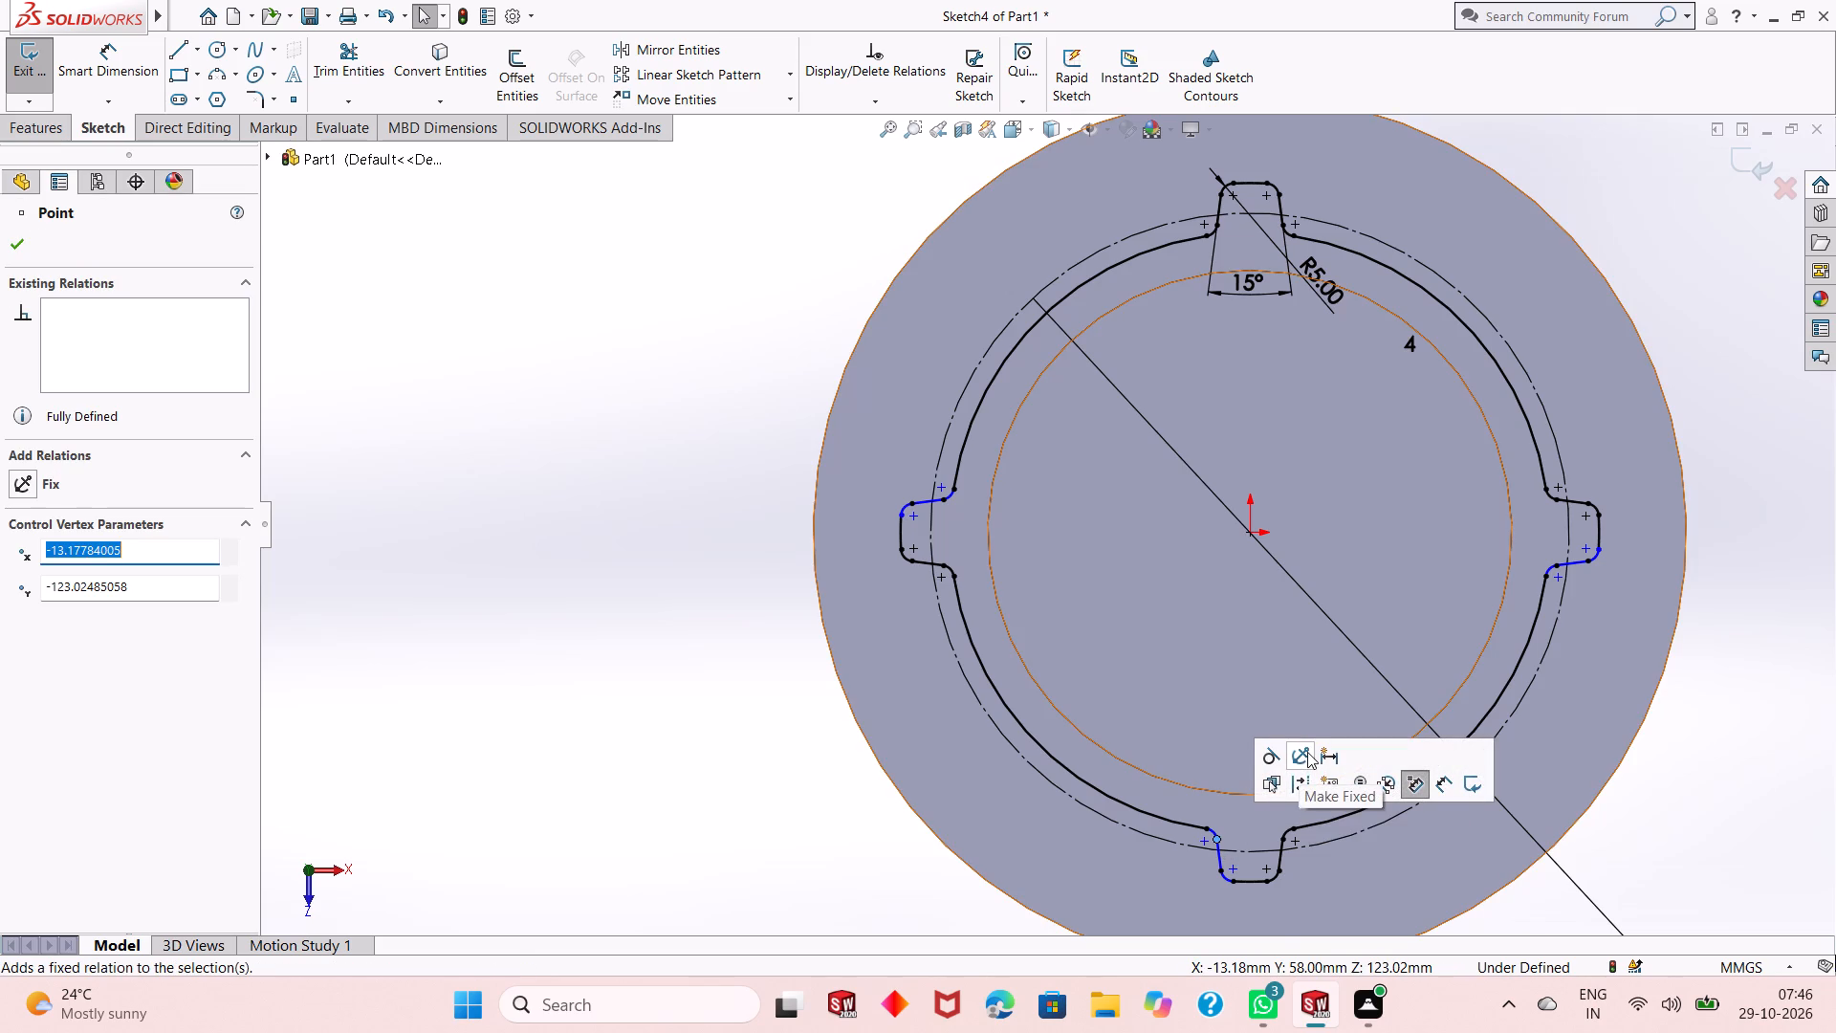
click(1307, 752)
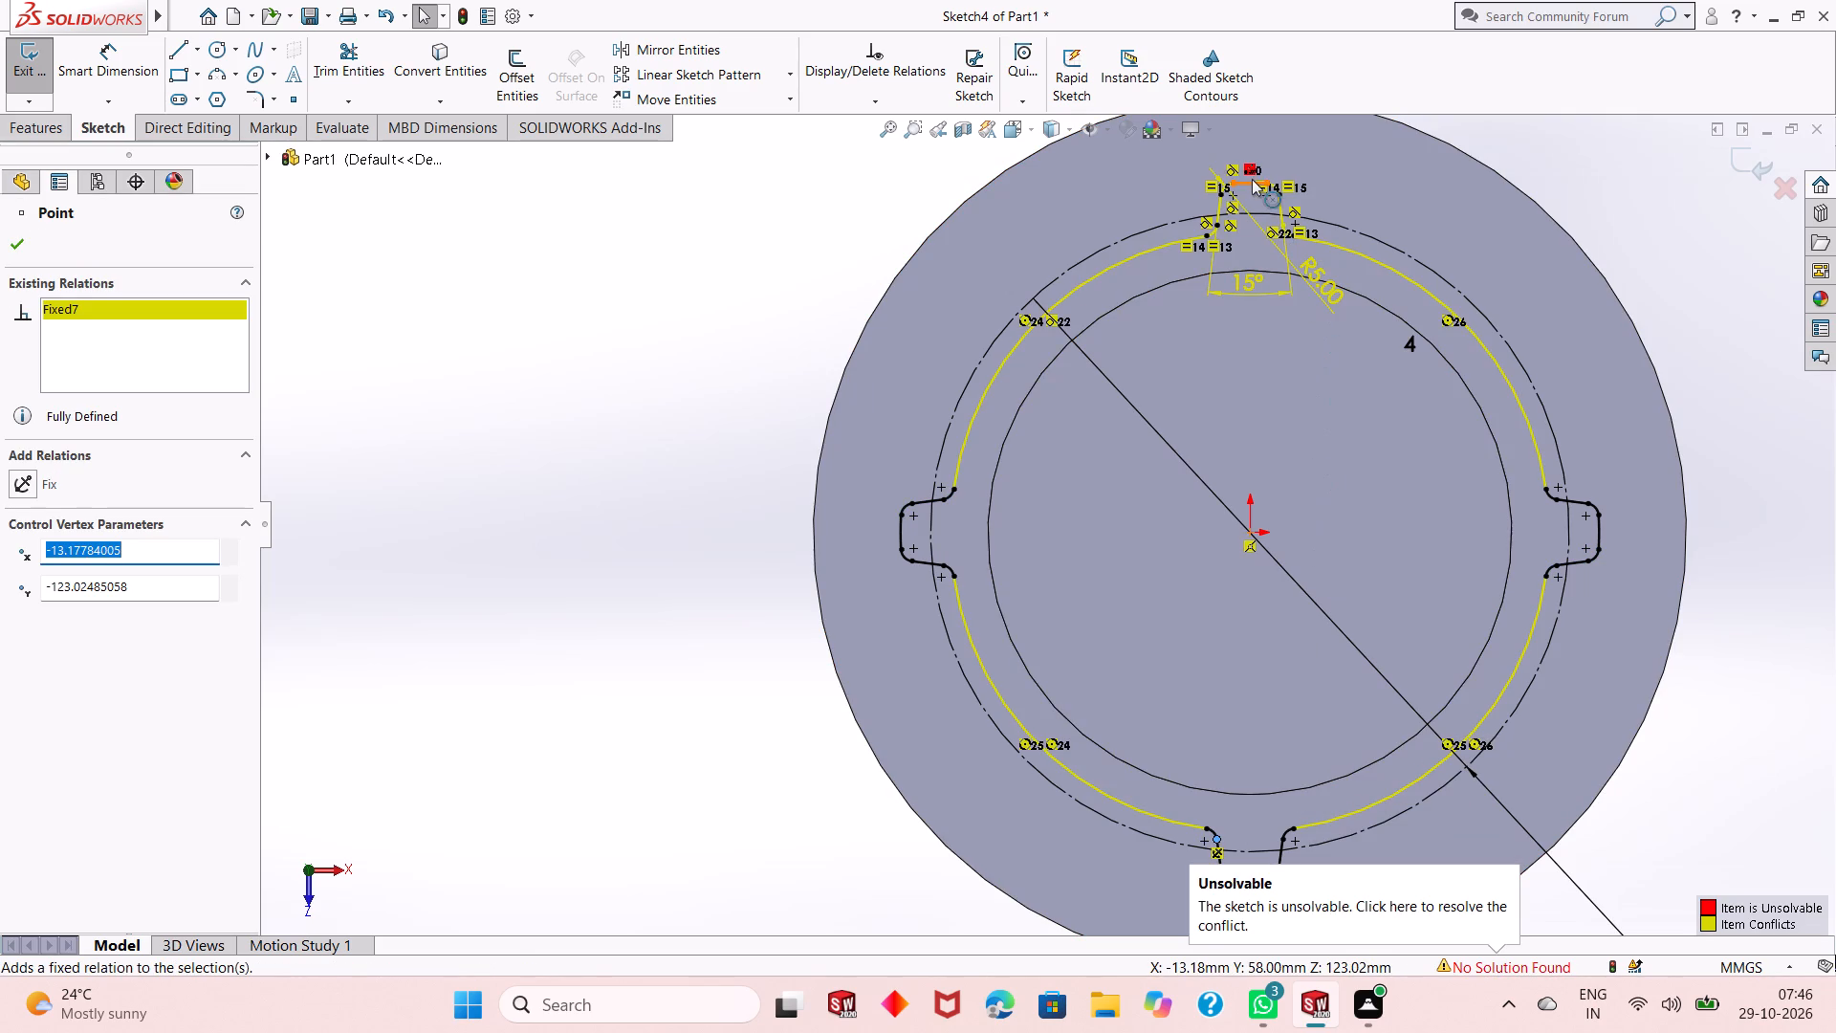
Delete the unsolvable Patterned relation above the top tooth's tip arc.
click(1249, 168)
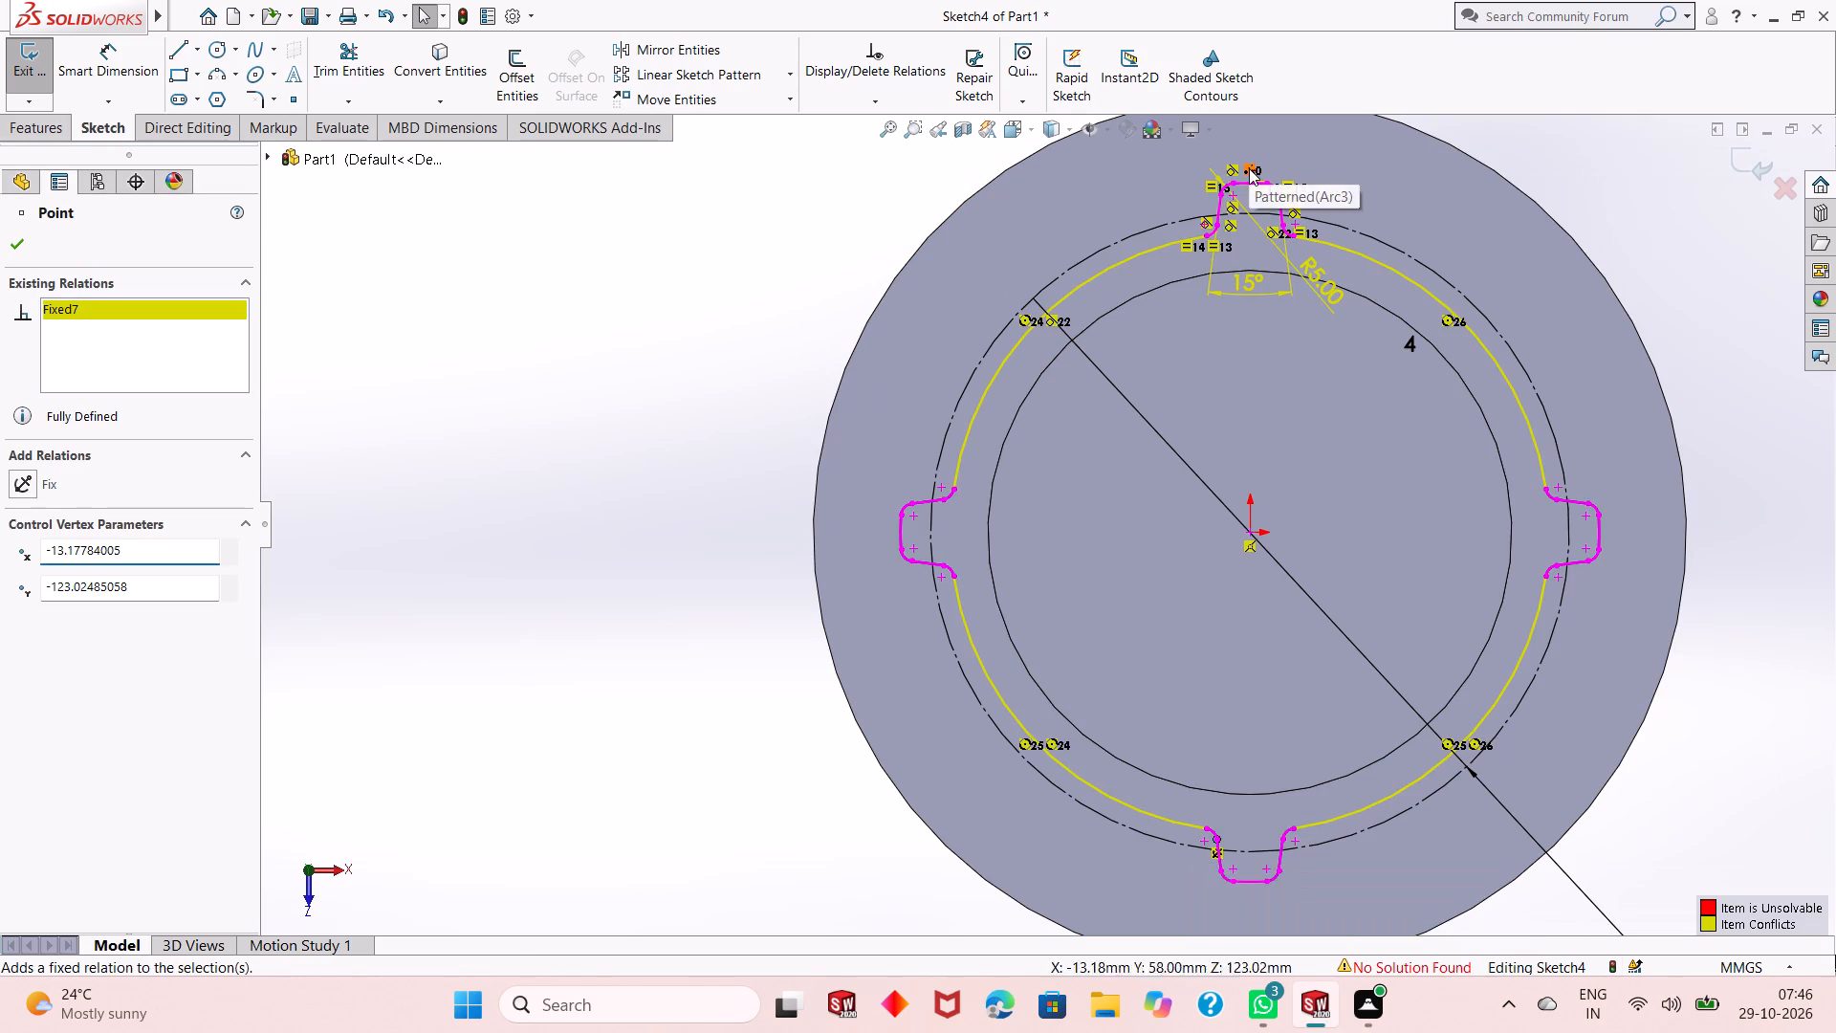
right_click(1690, 248)
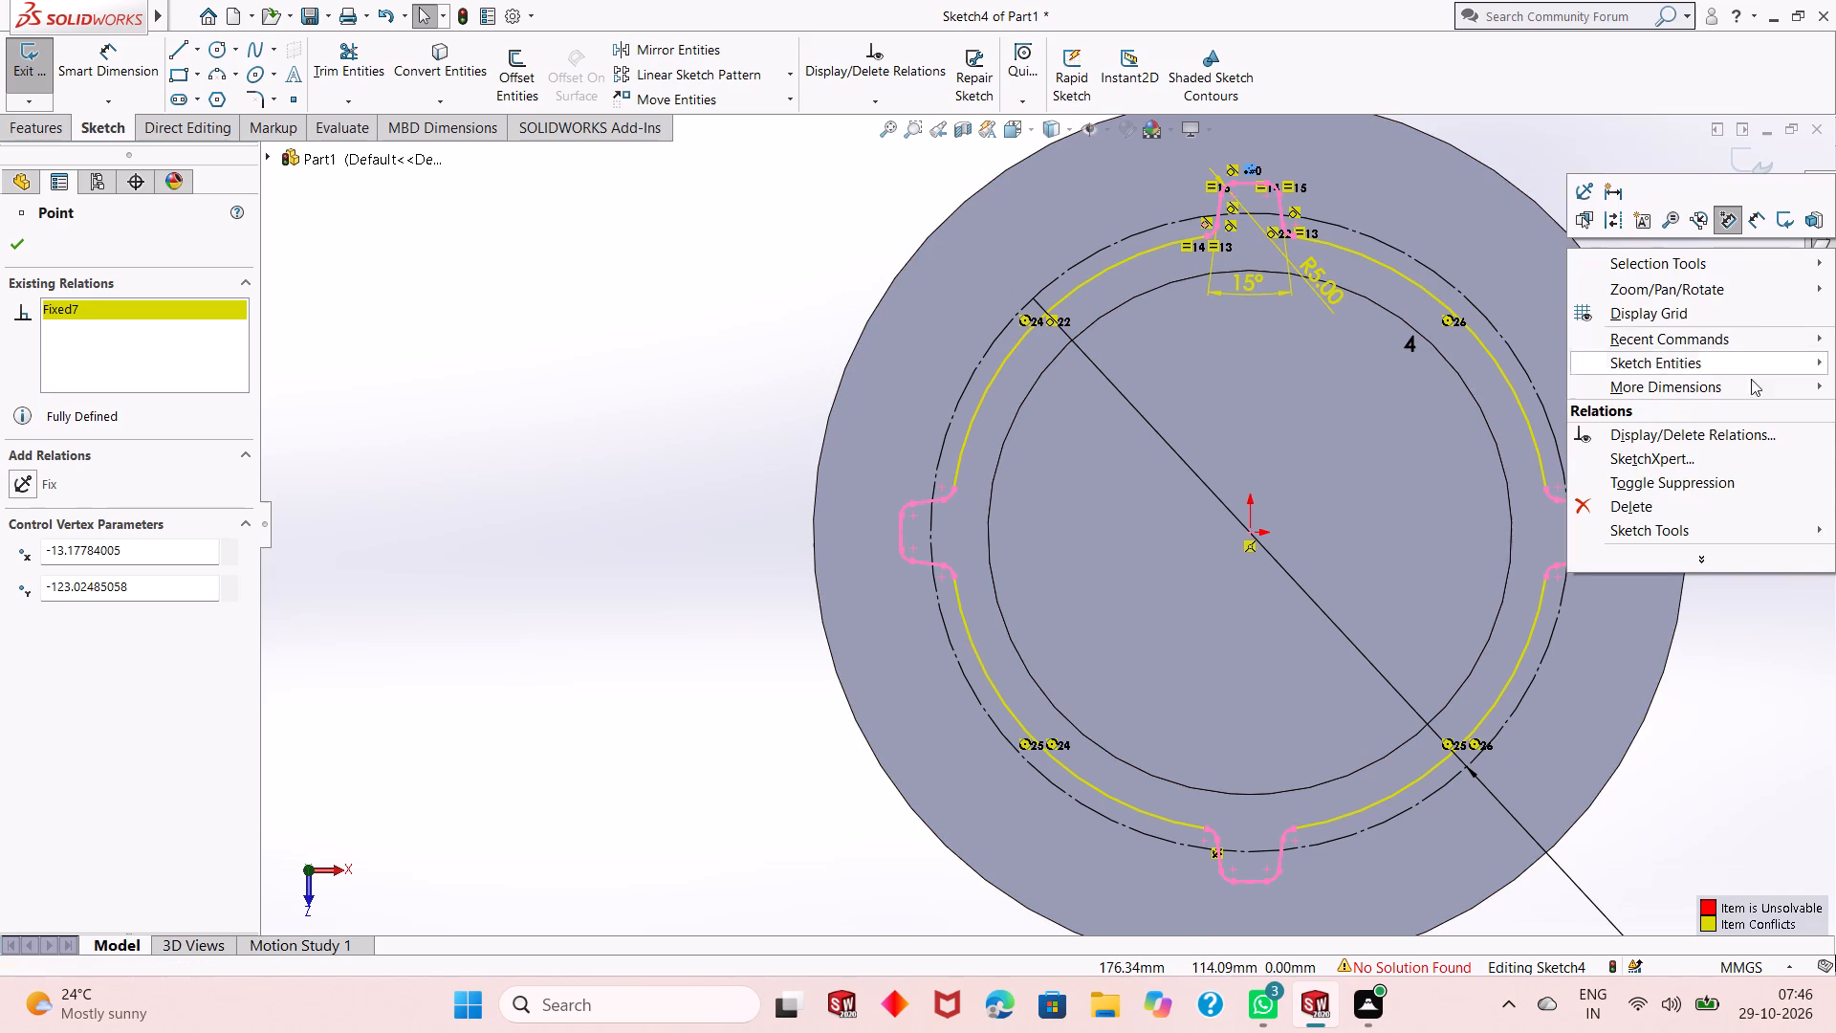
click(1736, 501)
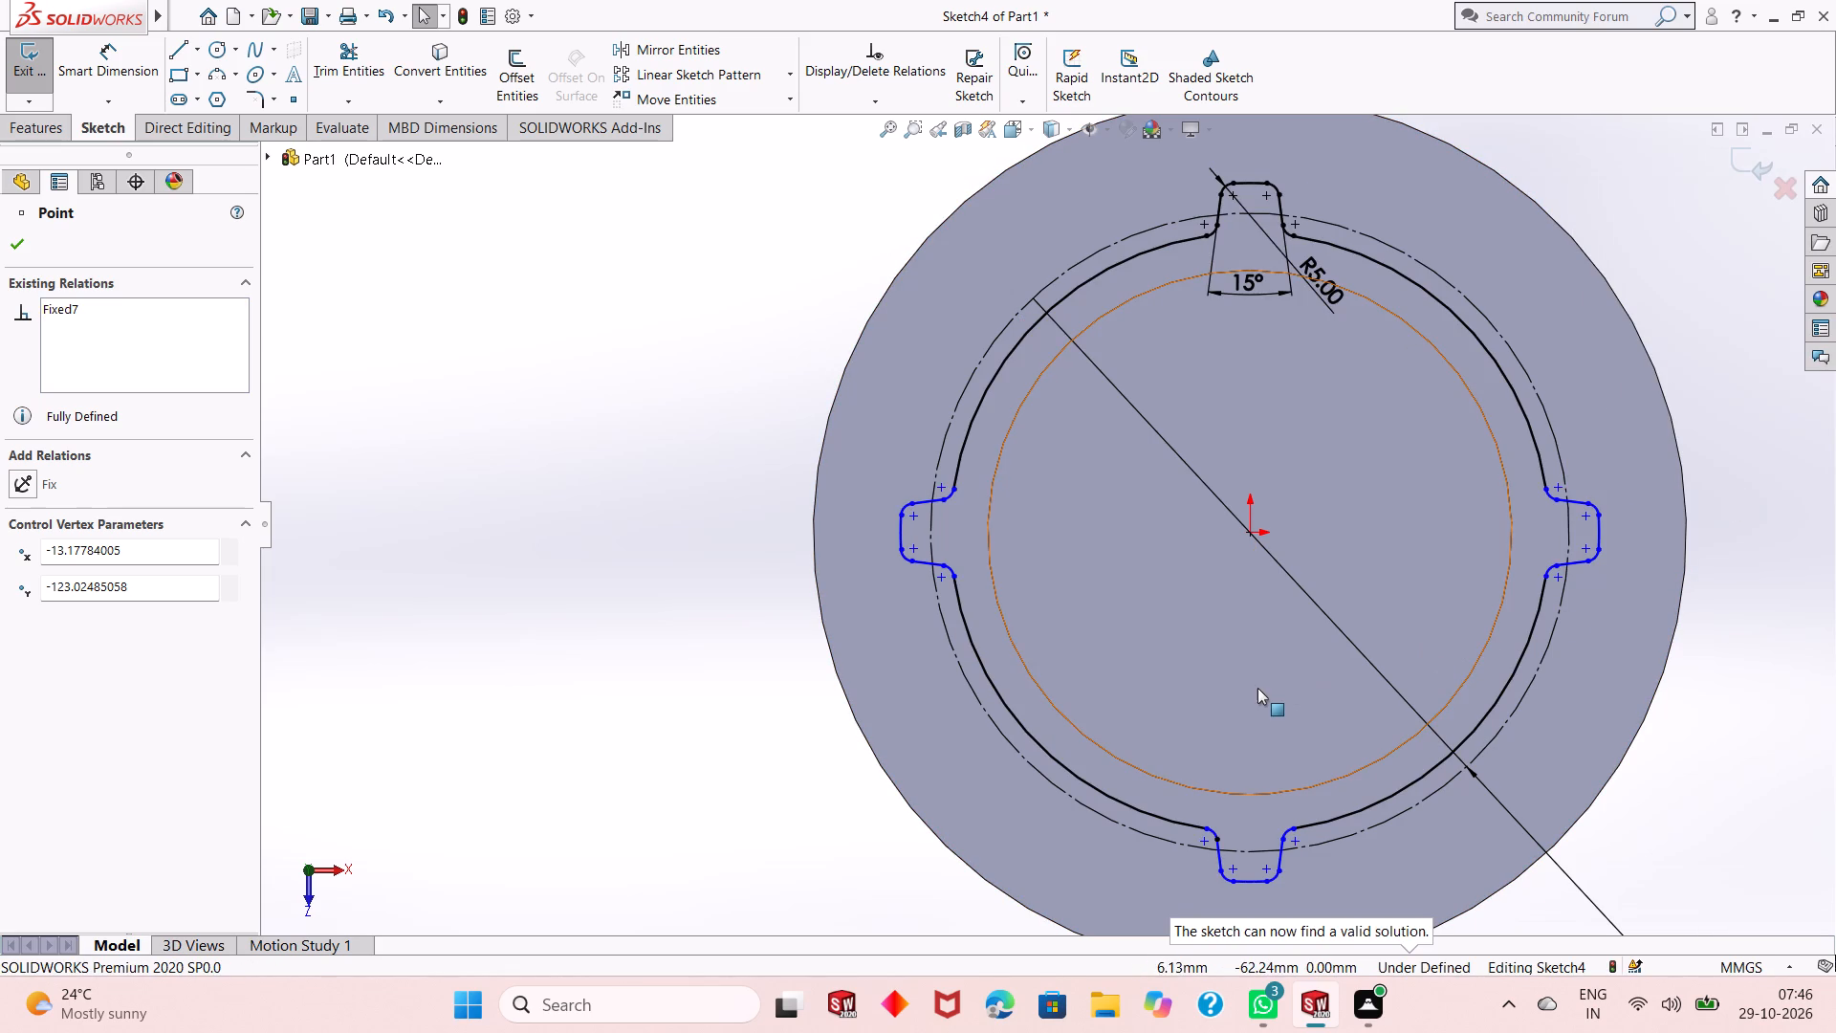
Fix the bottom tooth's right-side points: the root arc's end on the root circle and both ends of the flank line.
click(1289, 830)
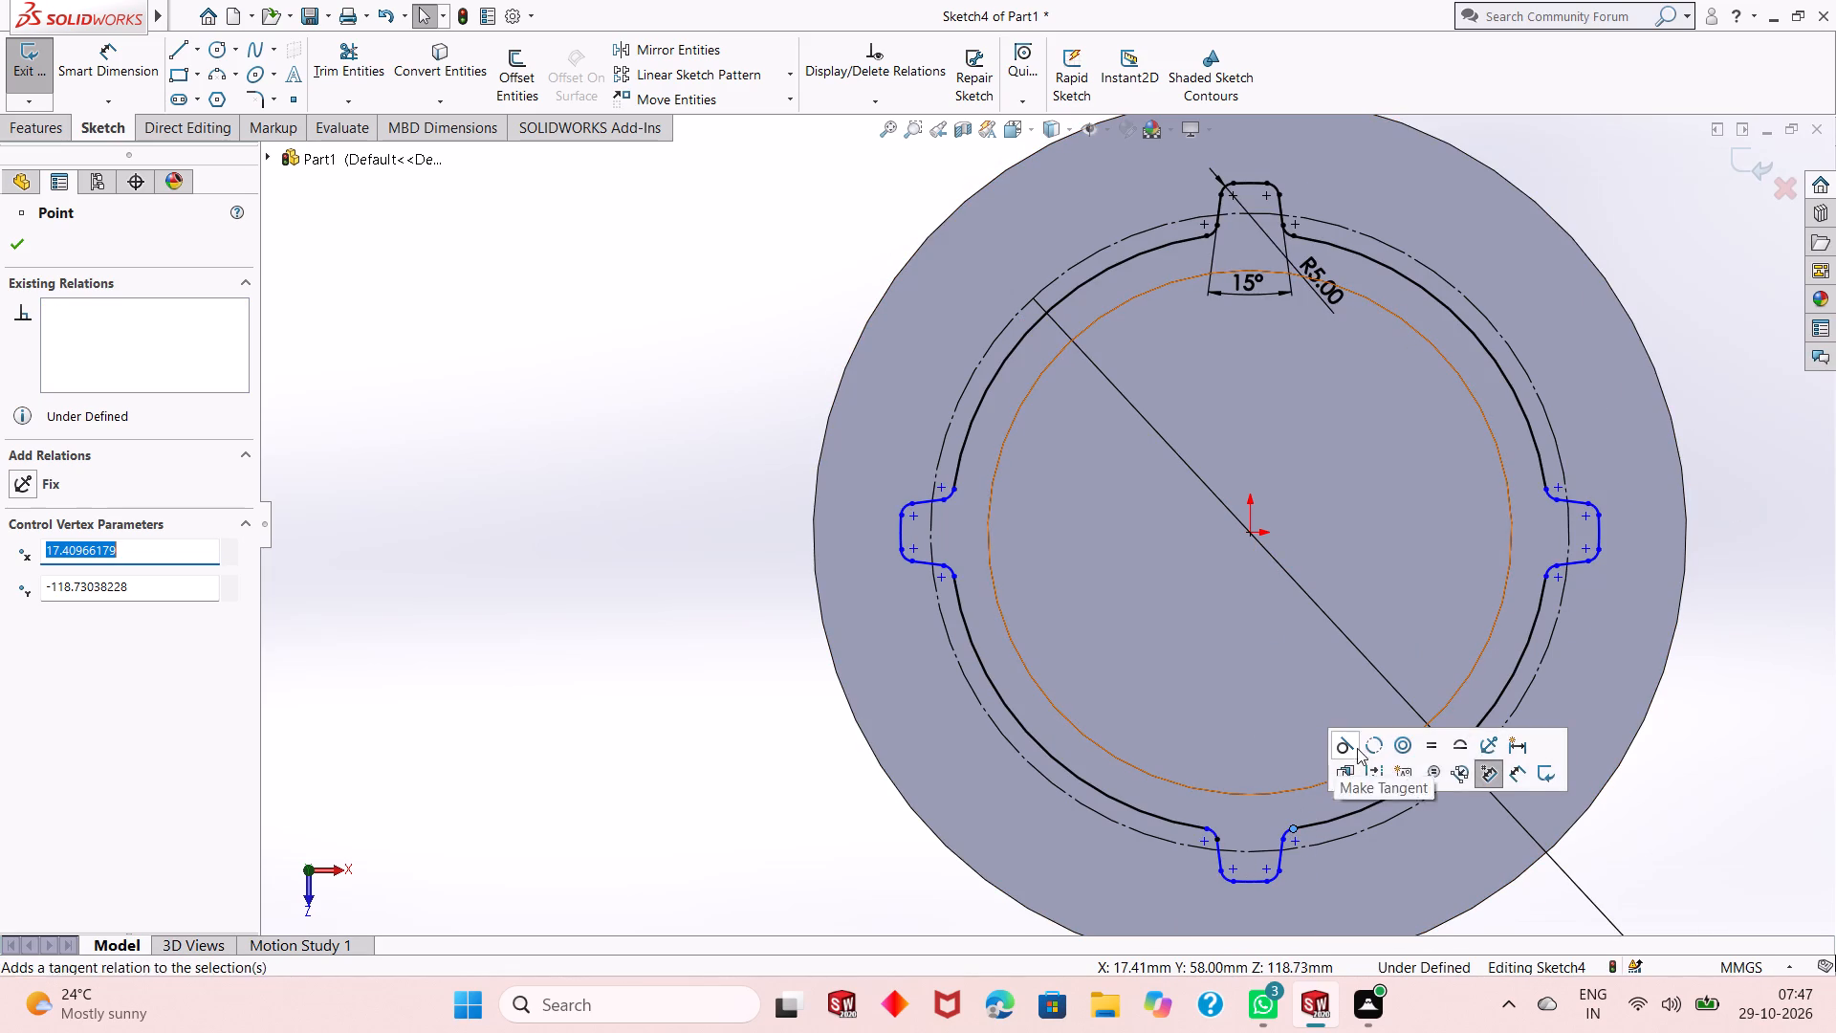
click(1478, 741)
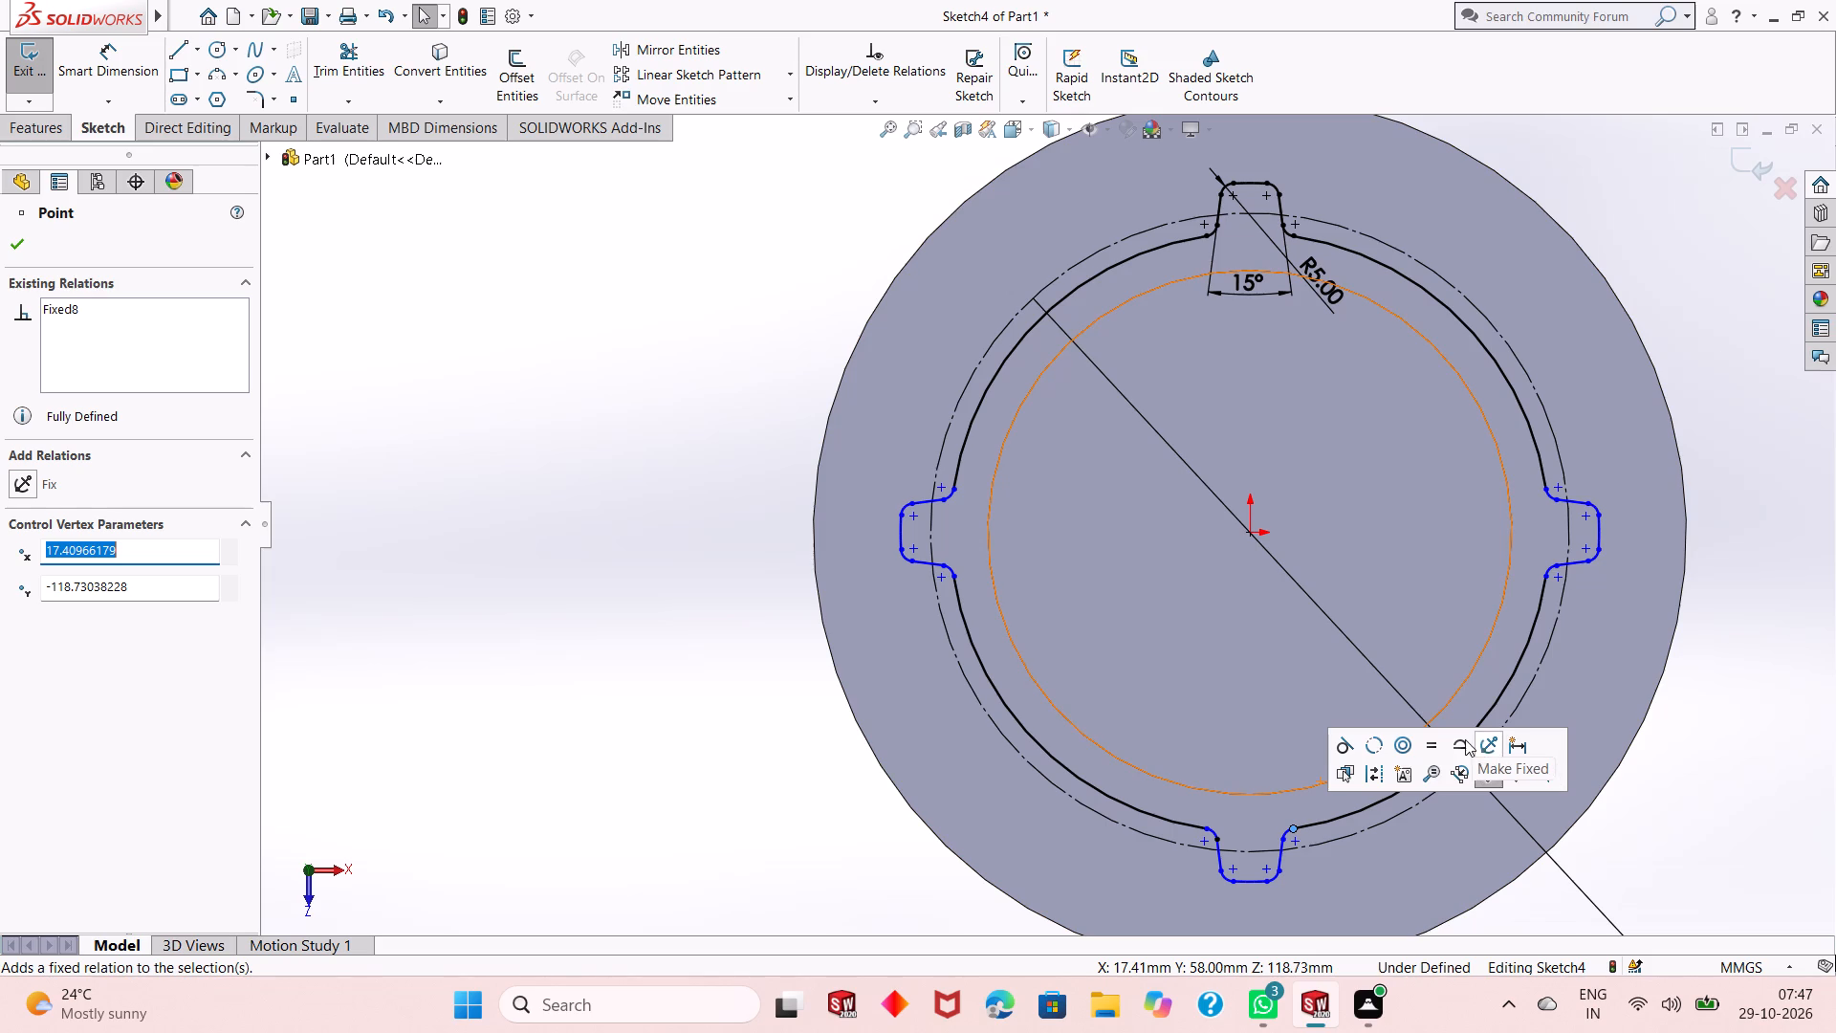
click(7, 233)
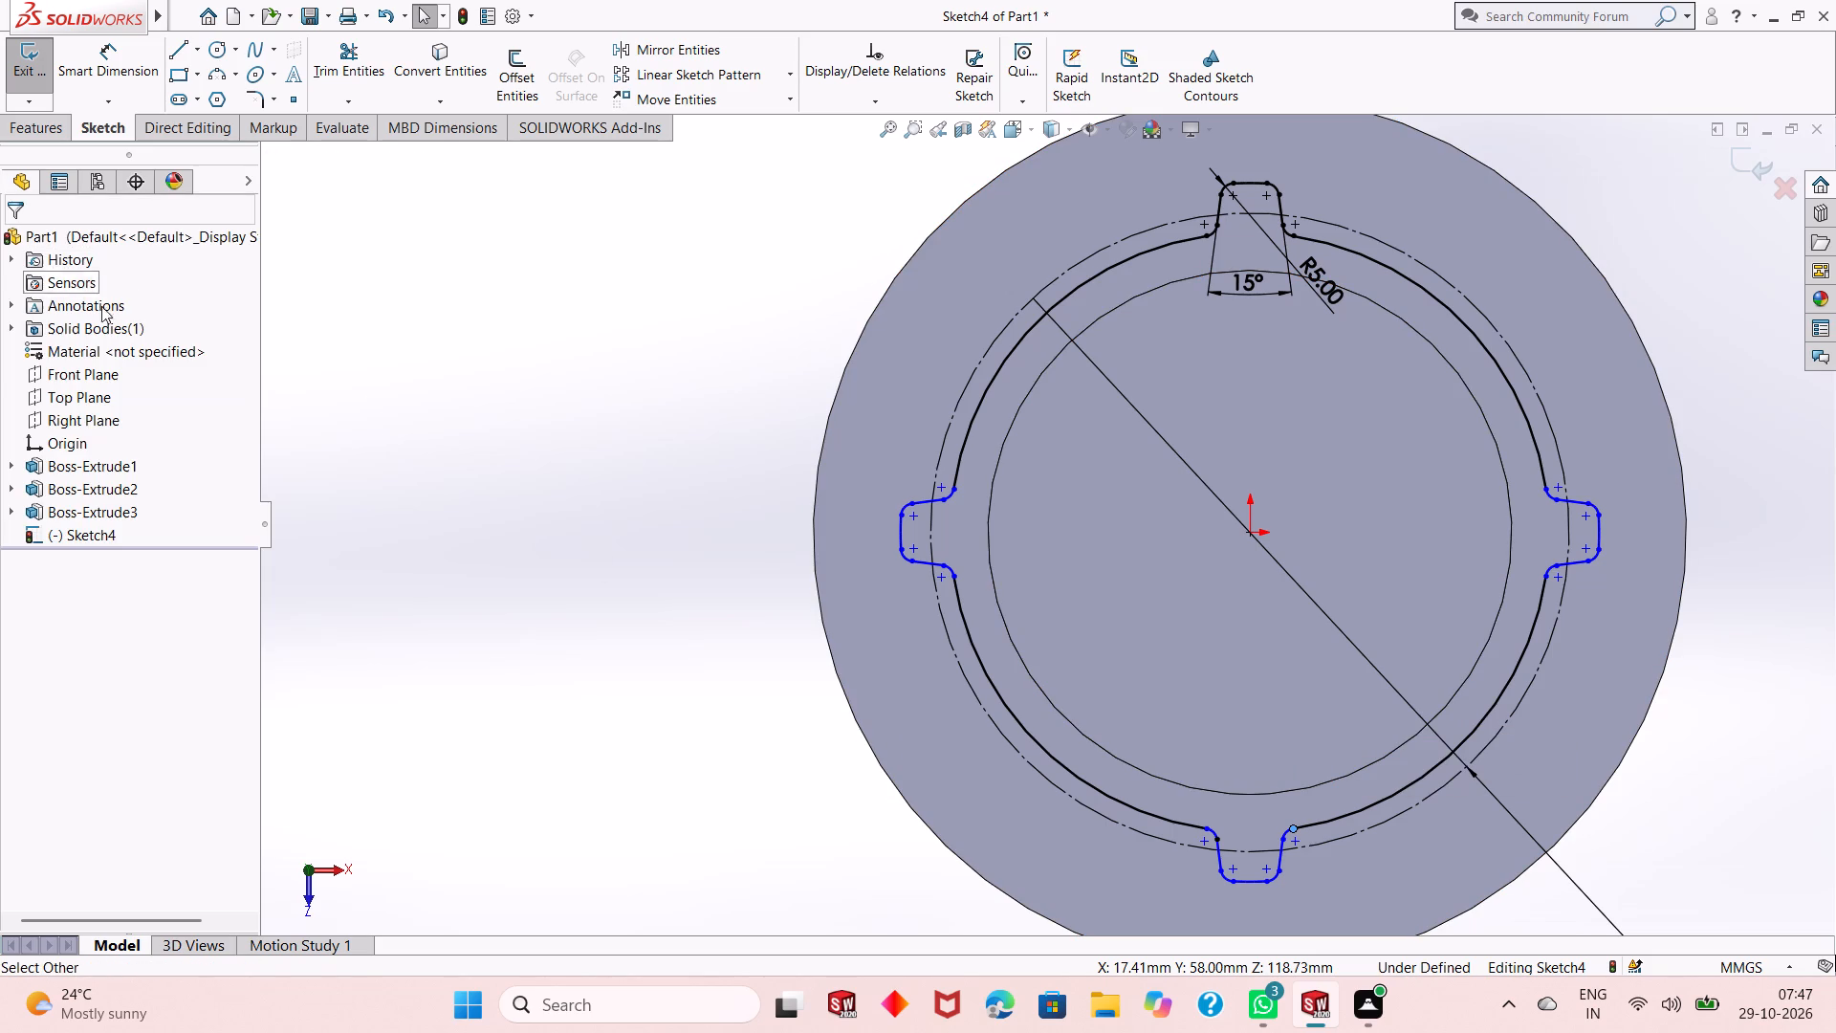
click(747, 712)
click(1277, 868)
click(1353, 780)
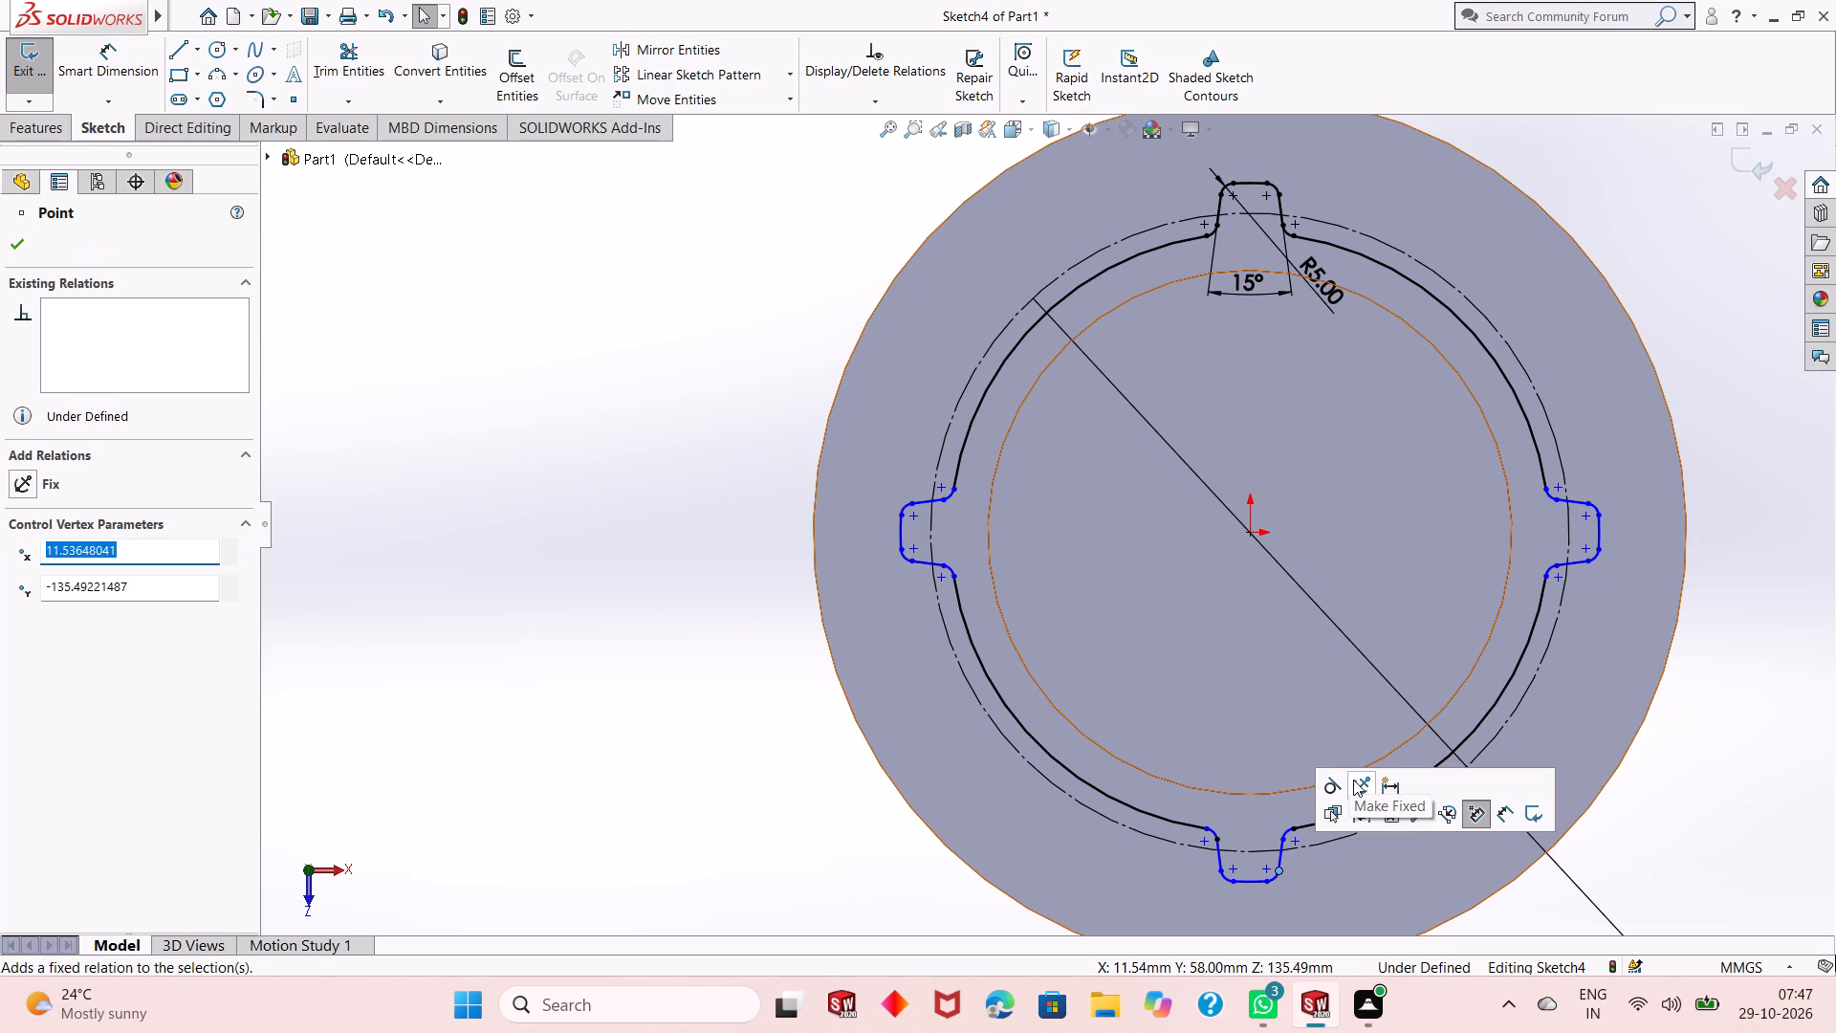
click(1353, 780)
click(599, 723)
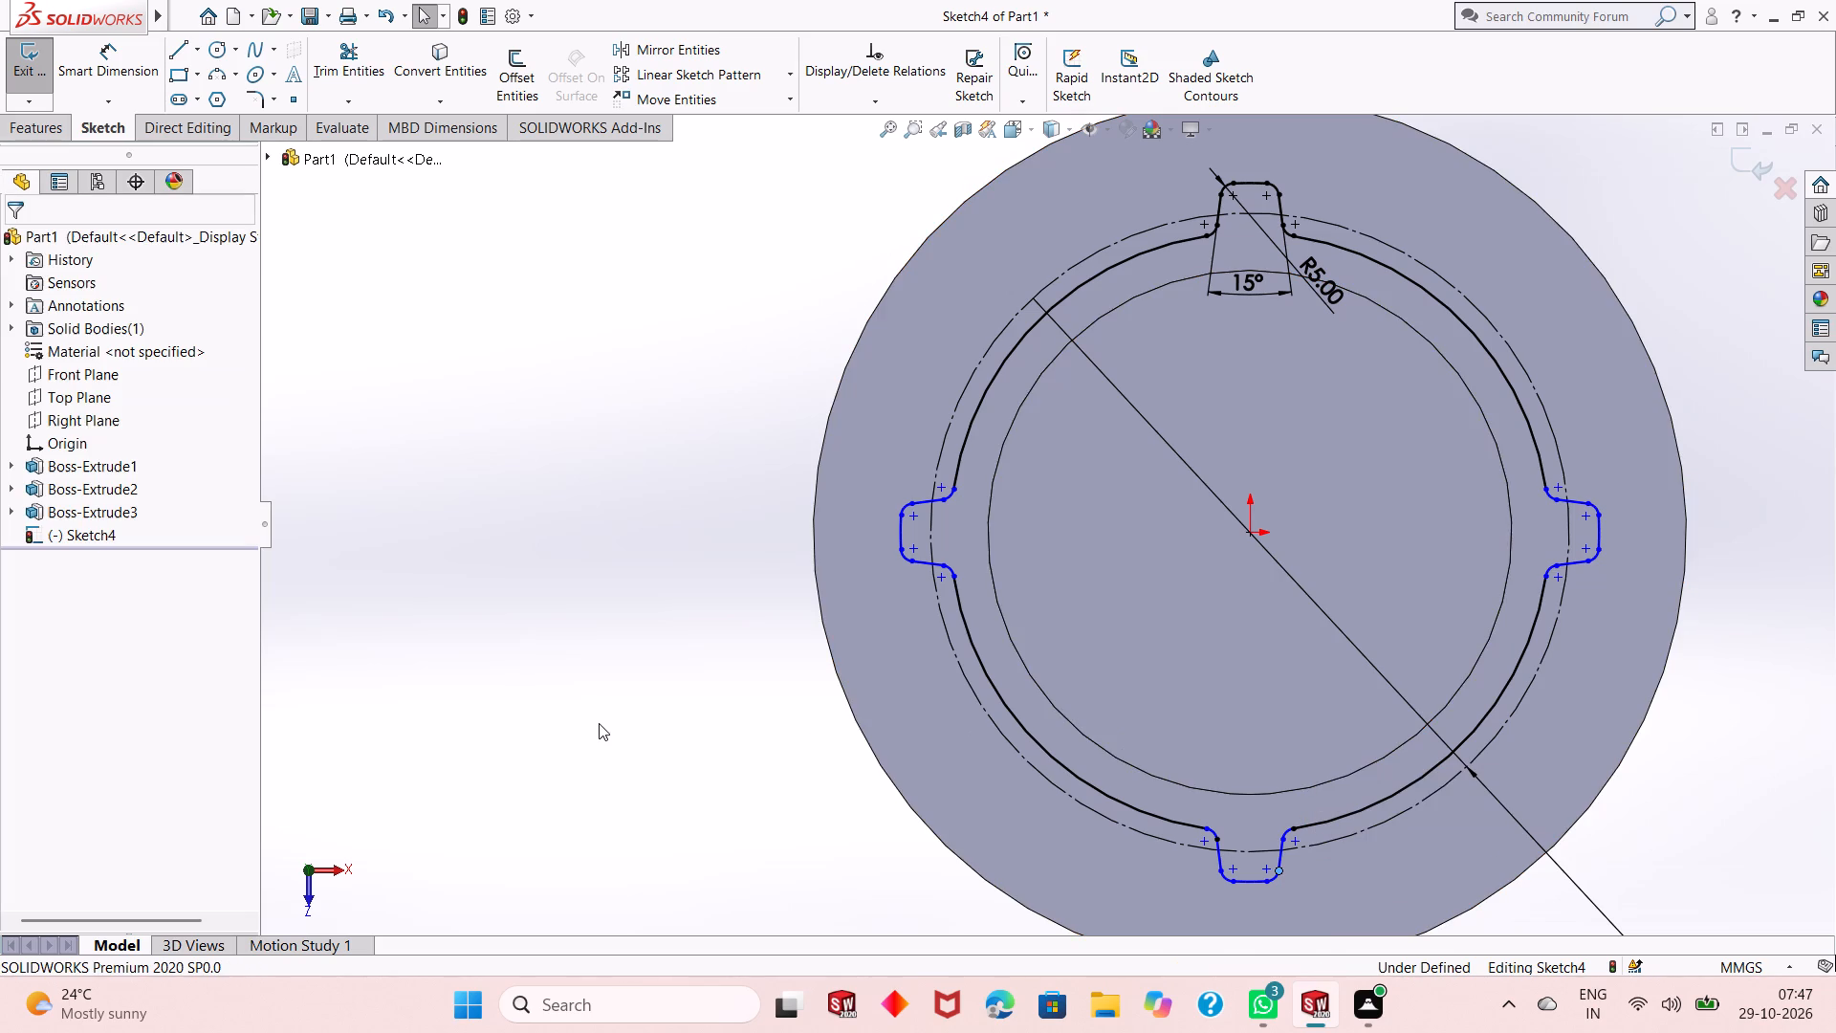
click(1283, 841)
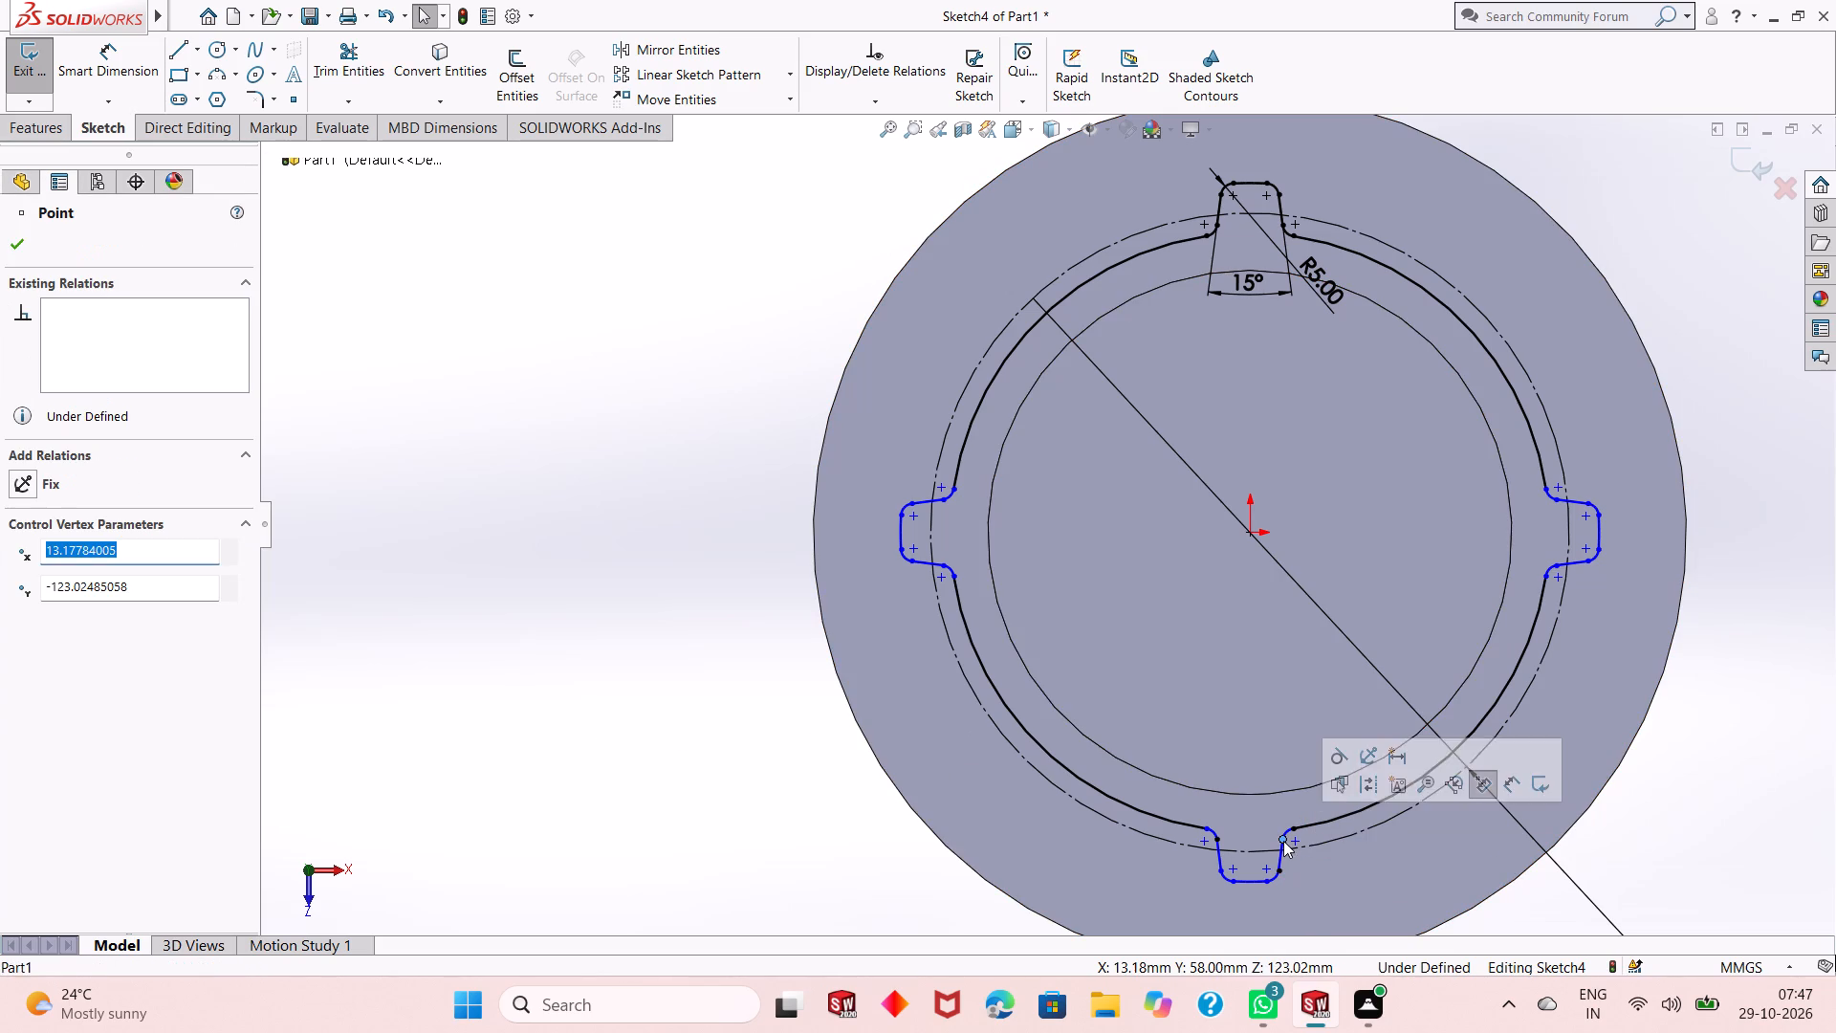
click(1364, 763)
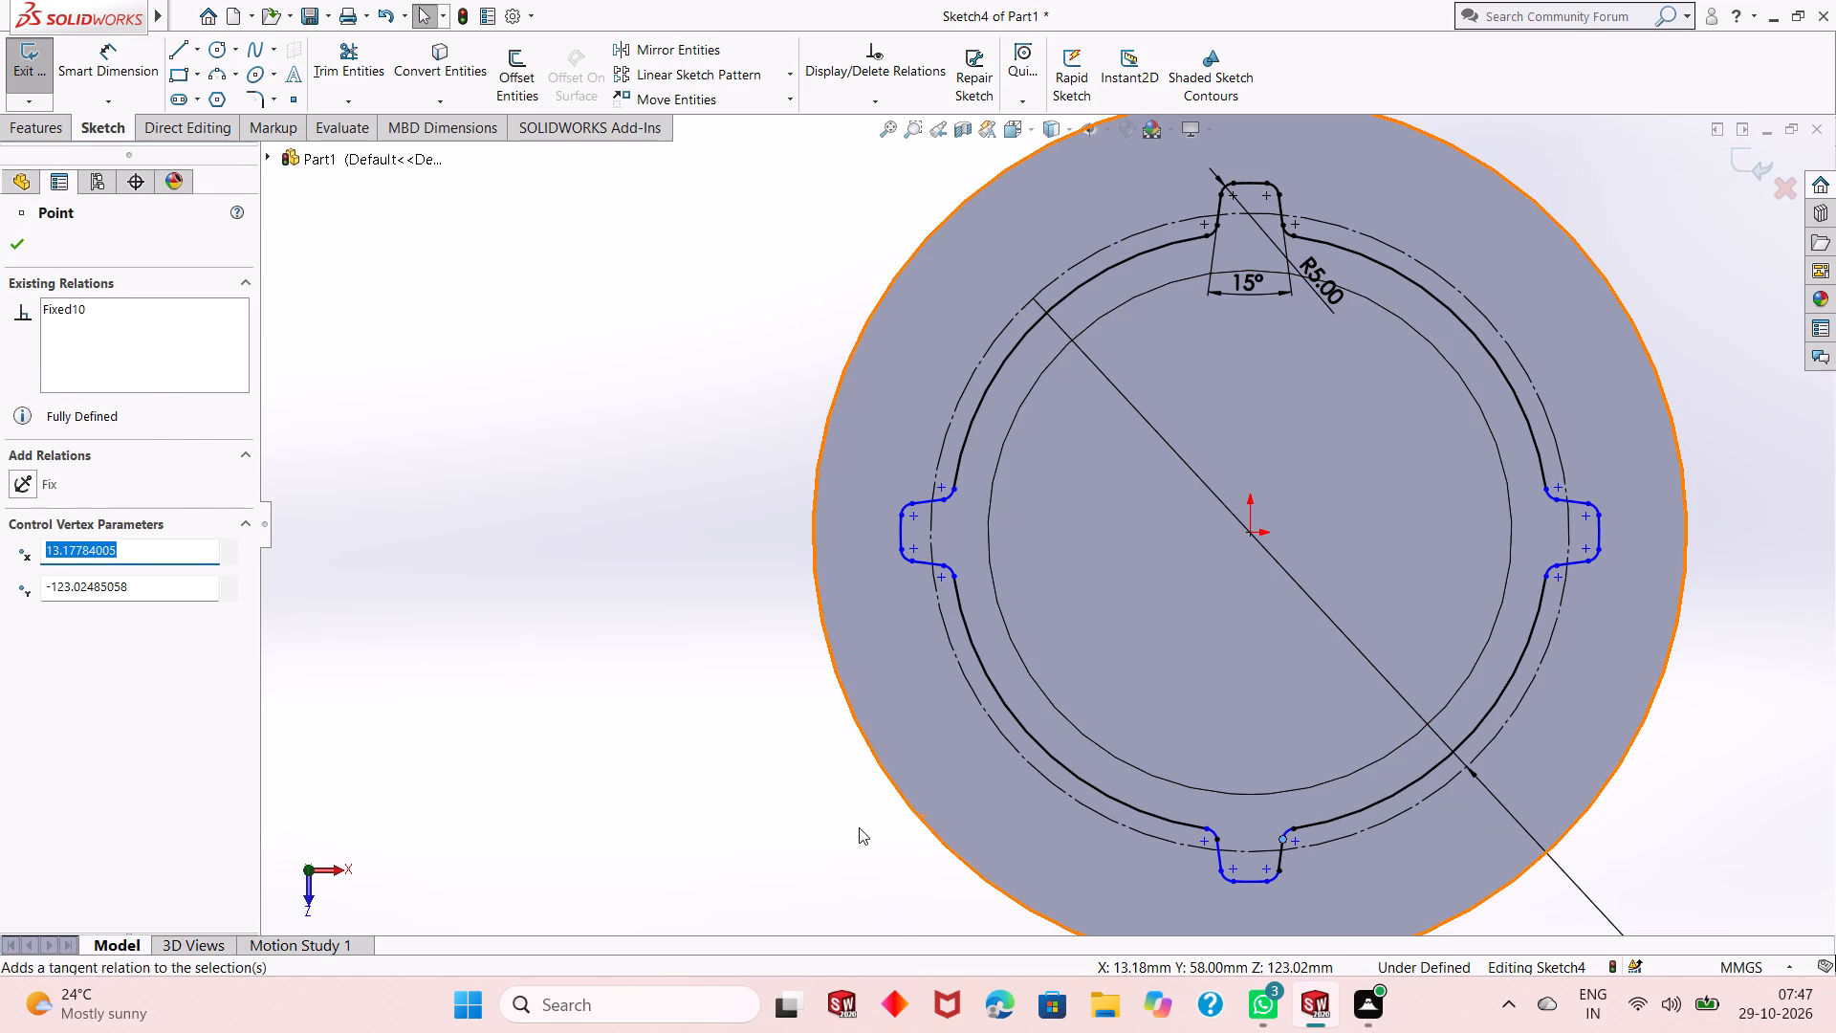
click(858, 828)
Fix the bottom tooth's remaining left-side points: the flank line's outer end, the root arc's circle end and the tip arc's end.
click(1217, 868)
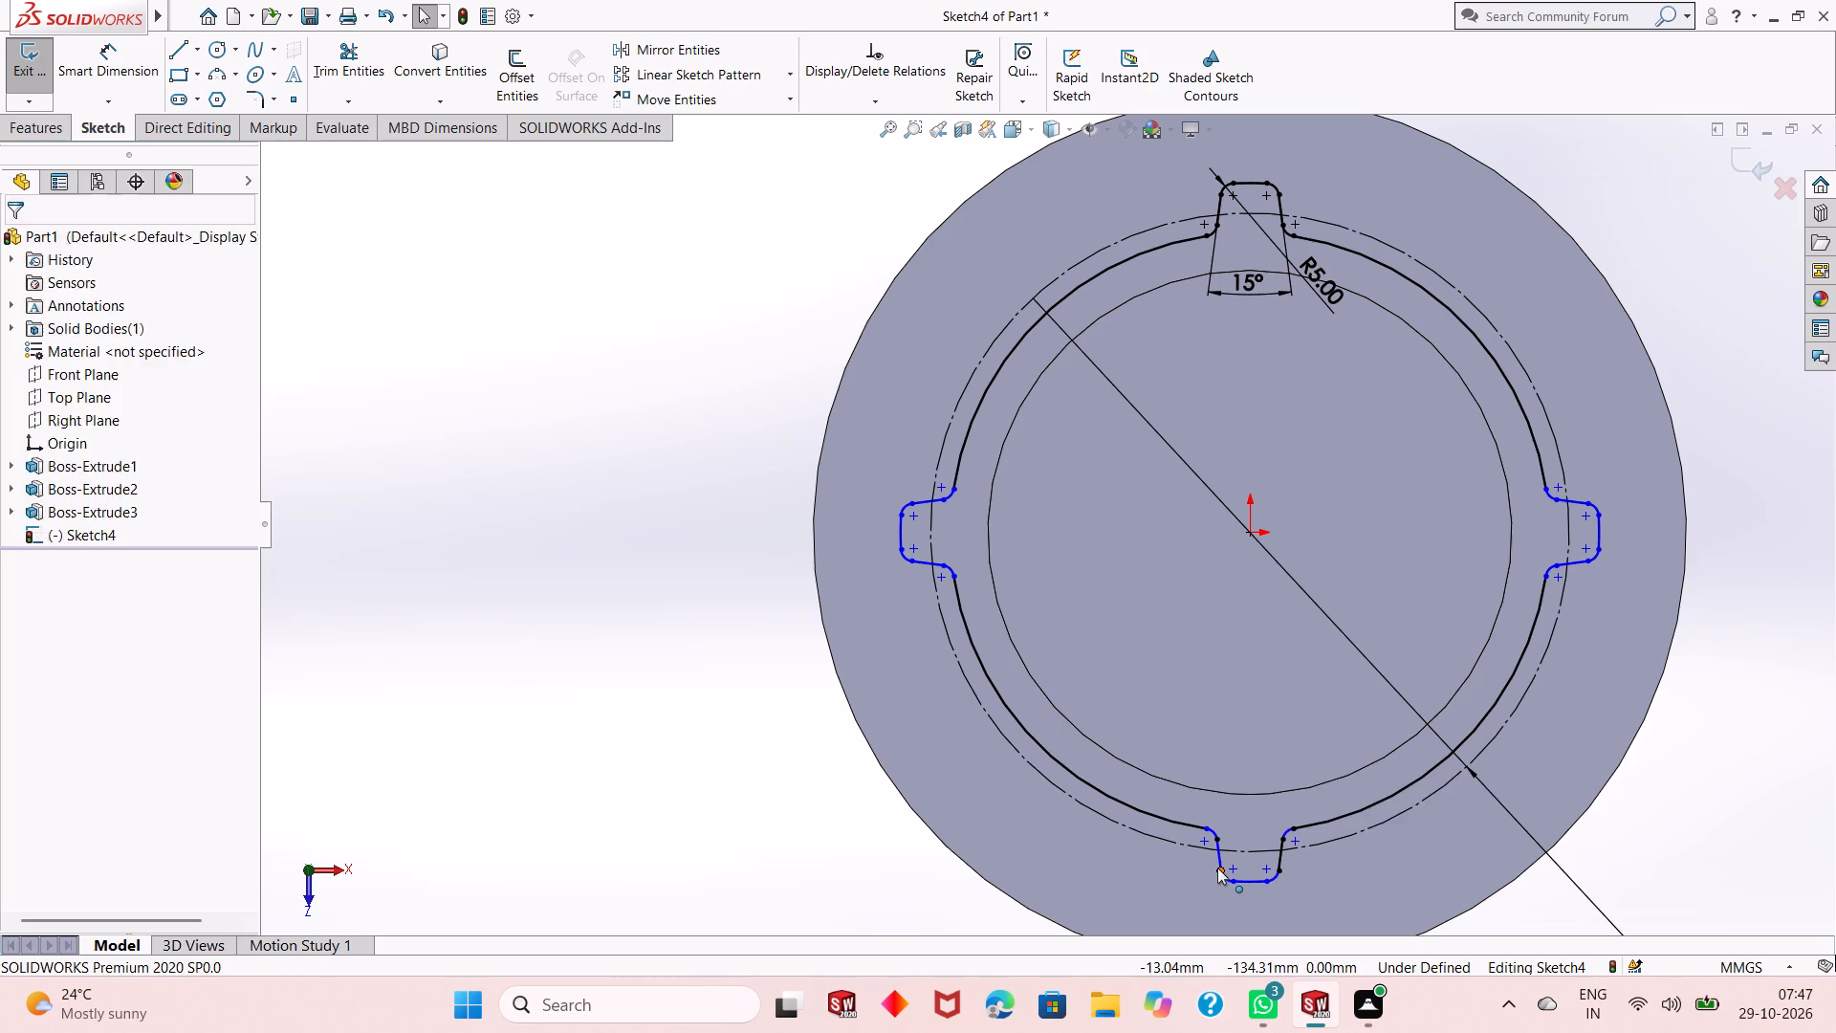
click(1300, 783)
click(739, 796)
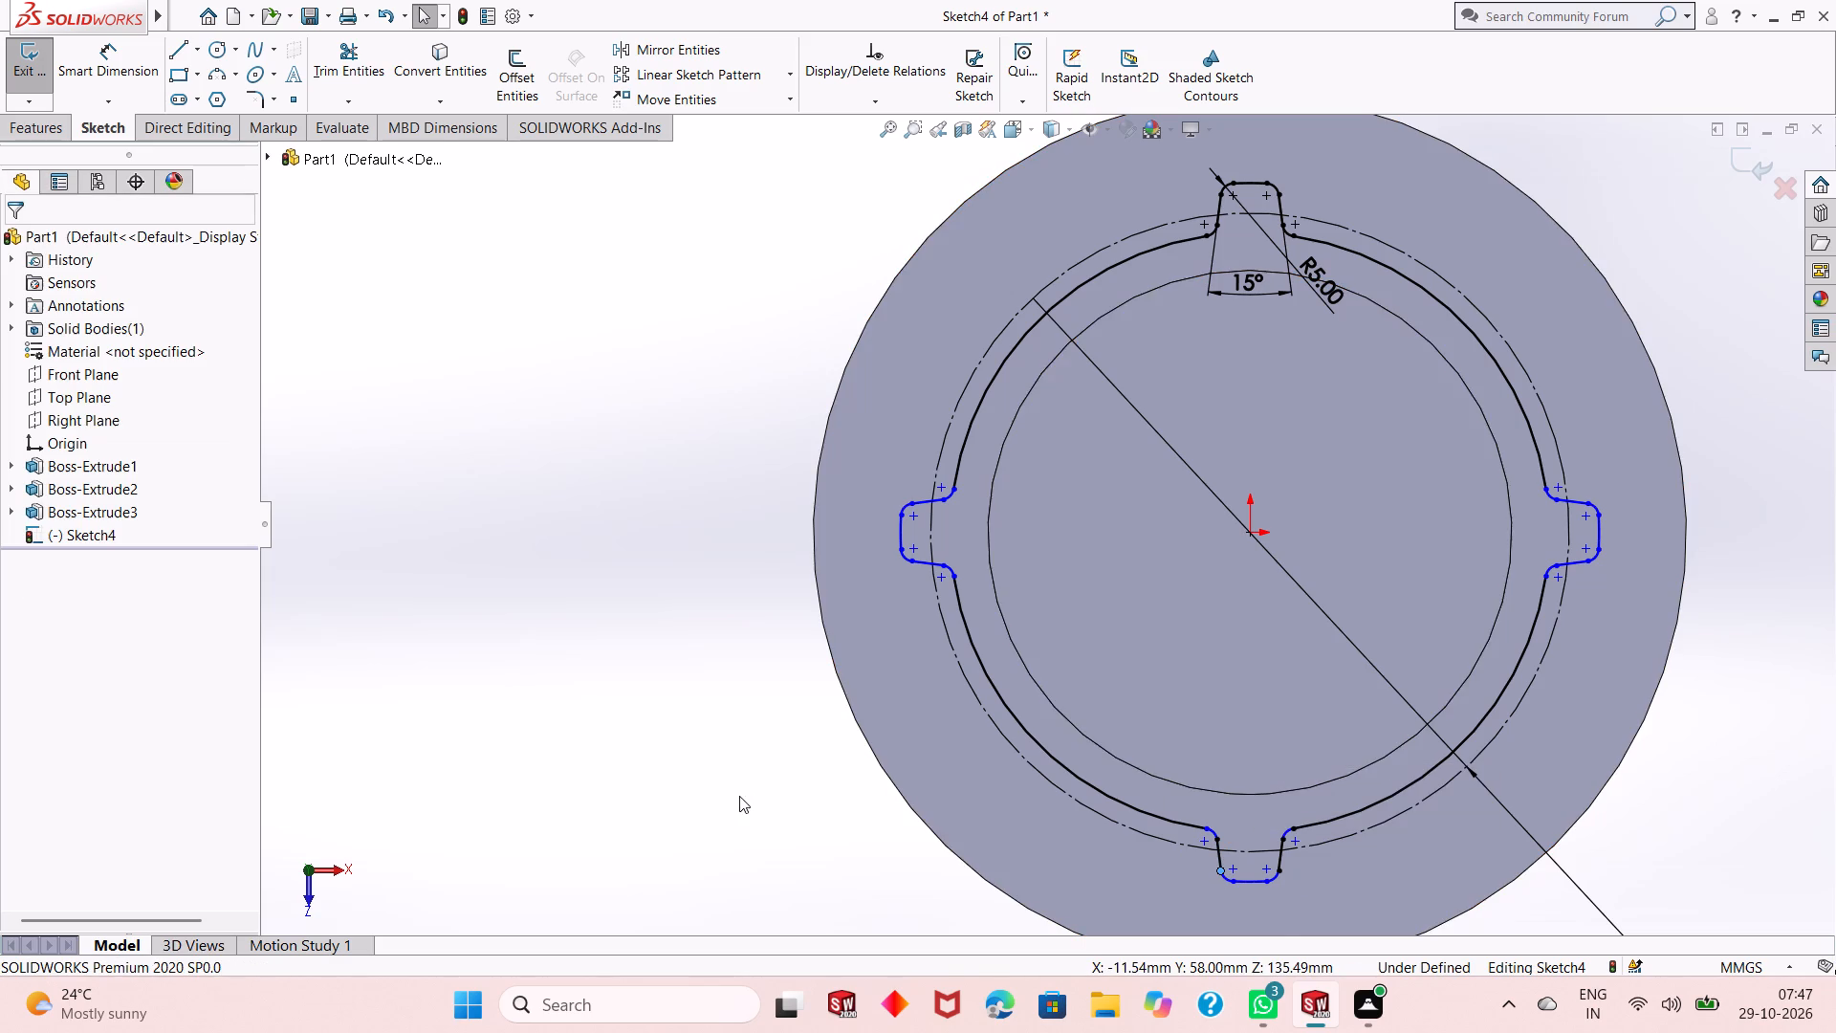
click(1202, 826)
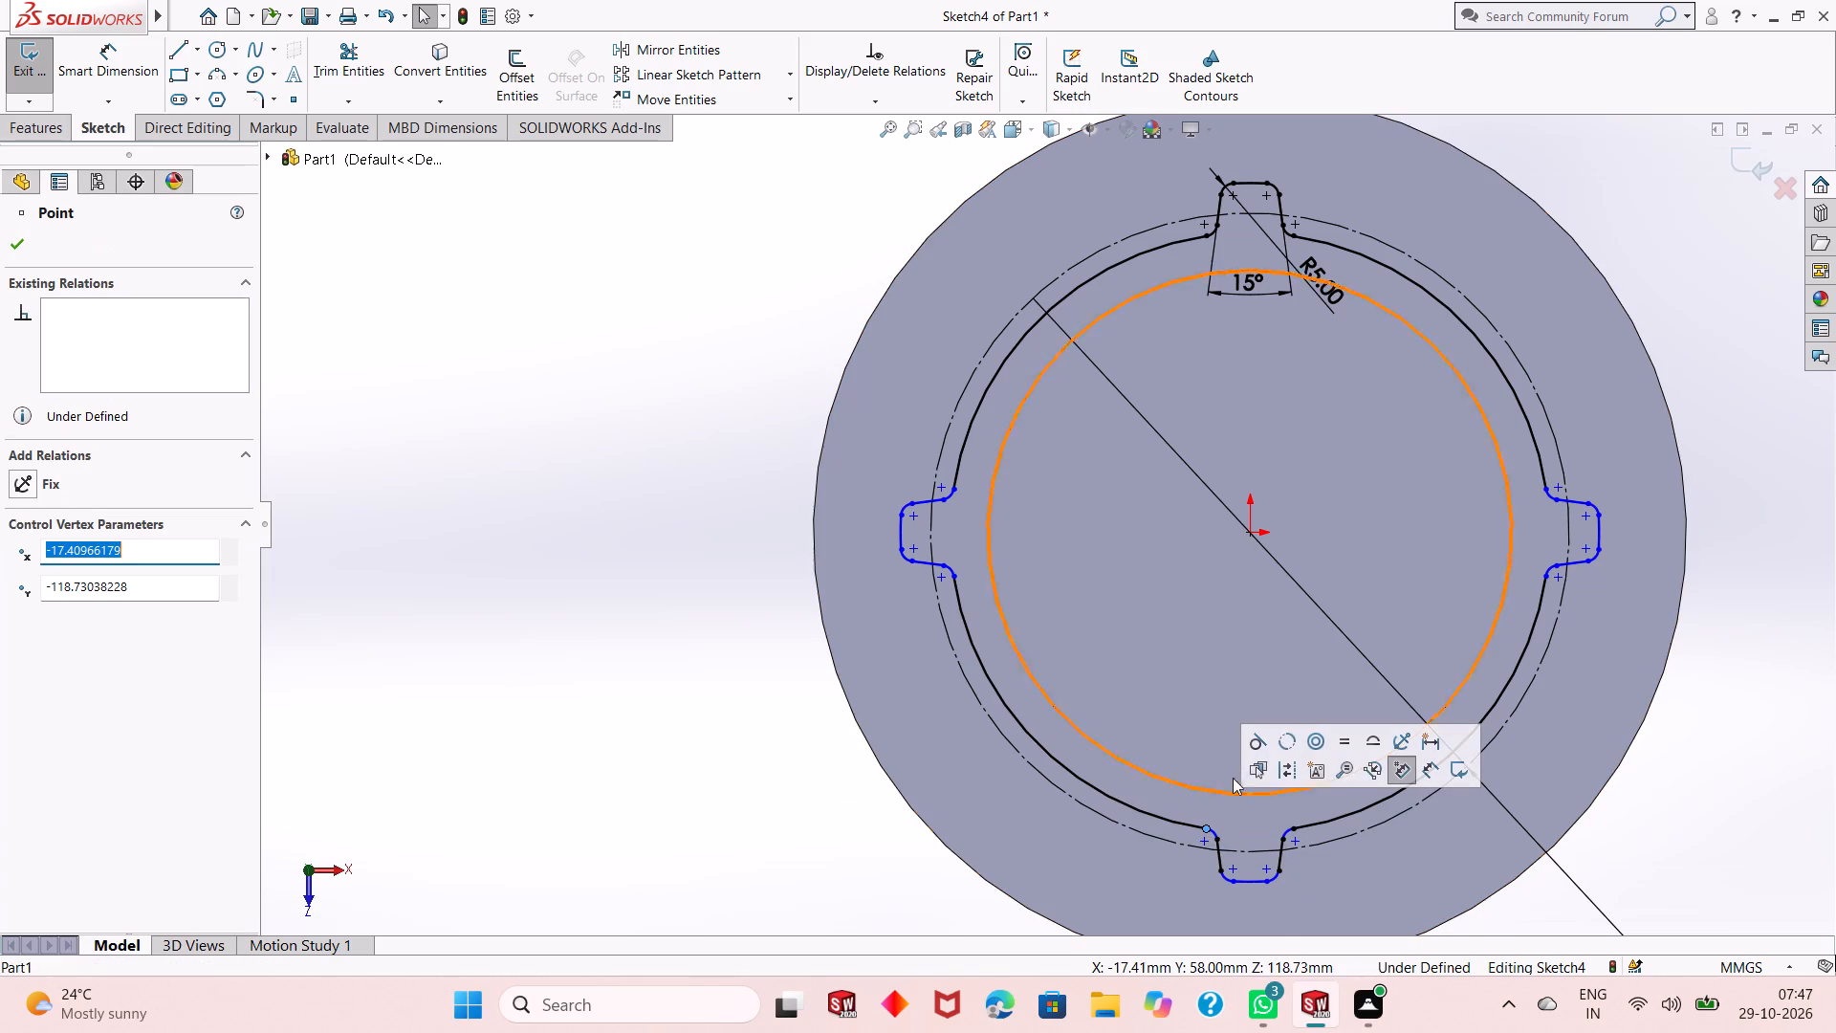
click(1394, 730)
click(858, 850)
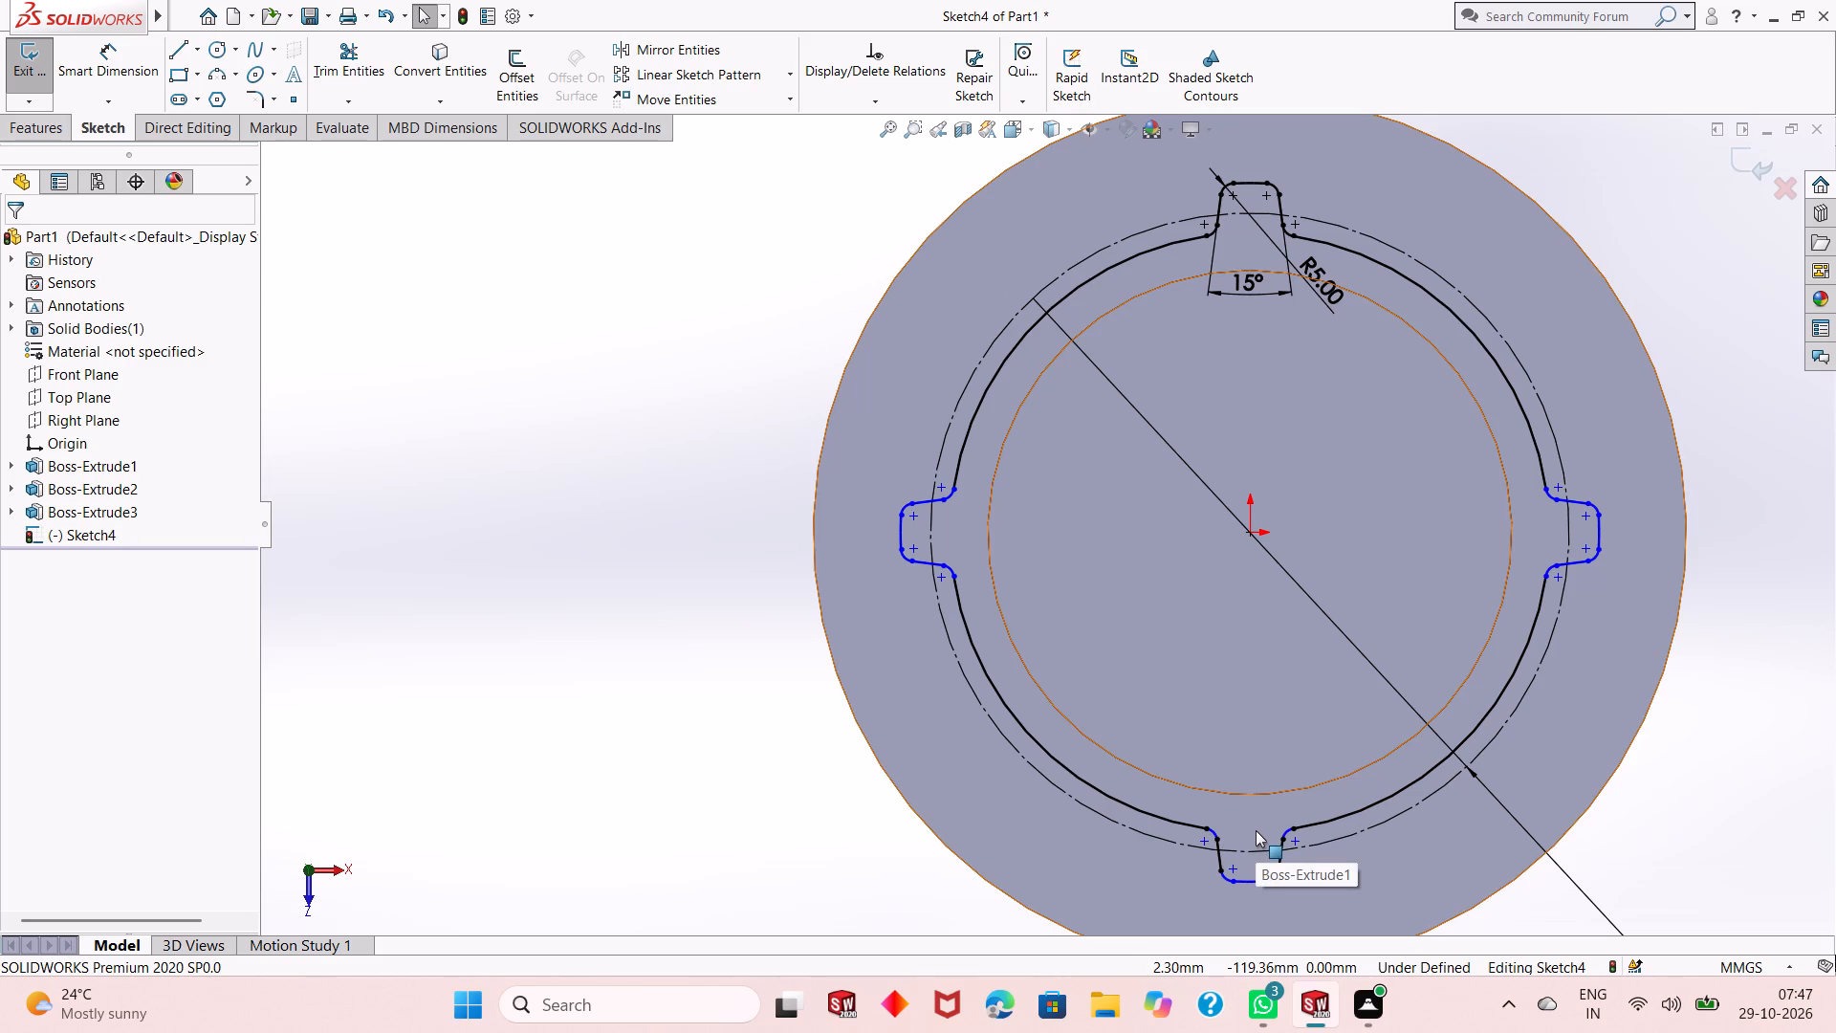
click(1238, 881)
click(1441, 789)
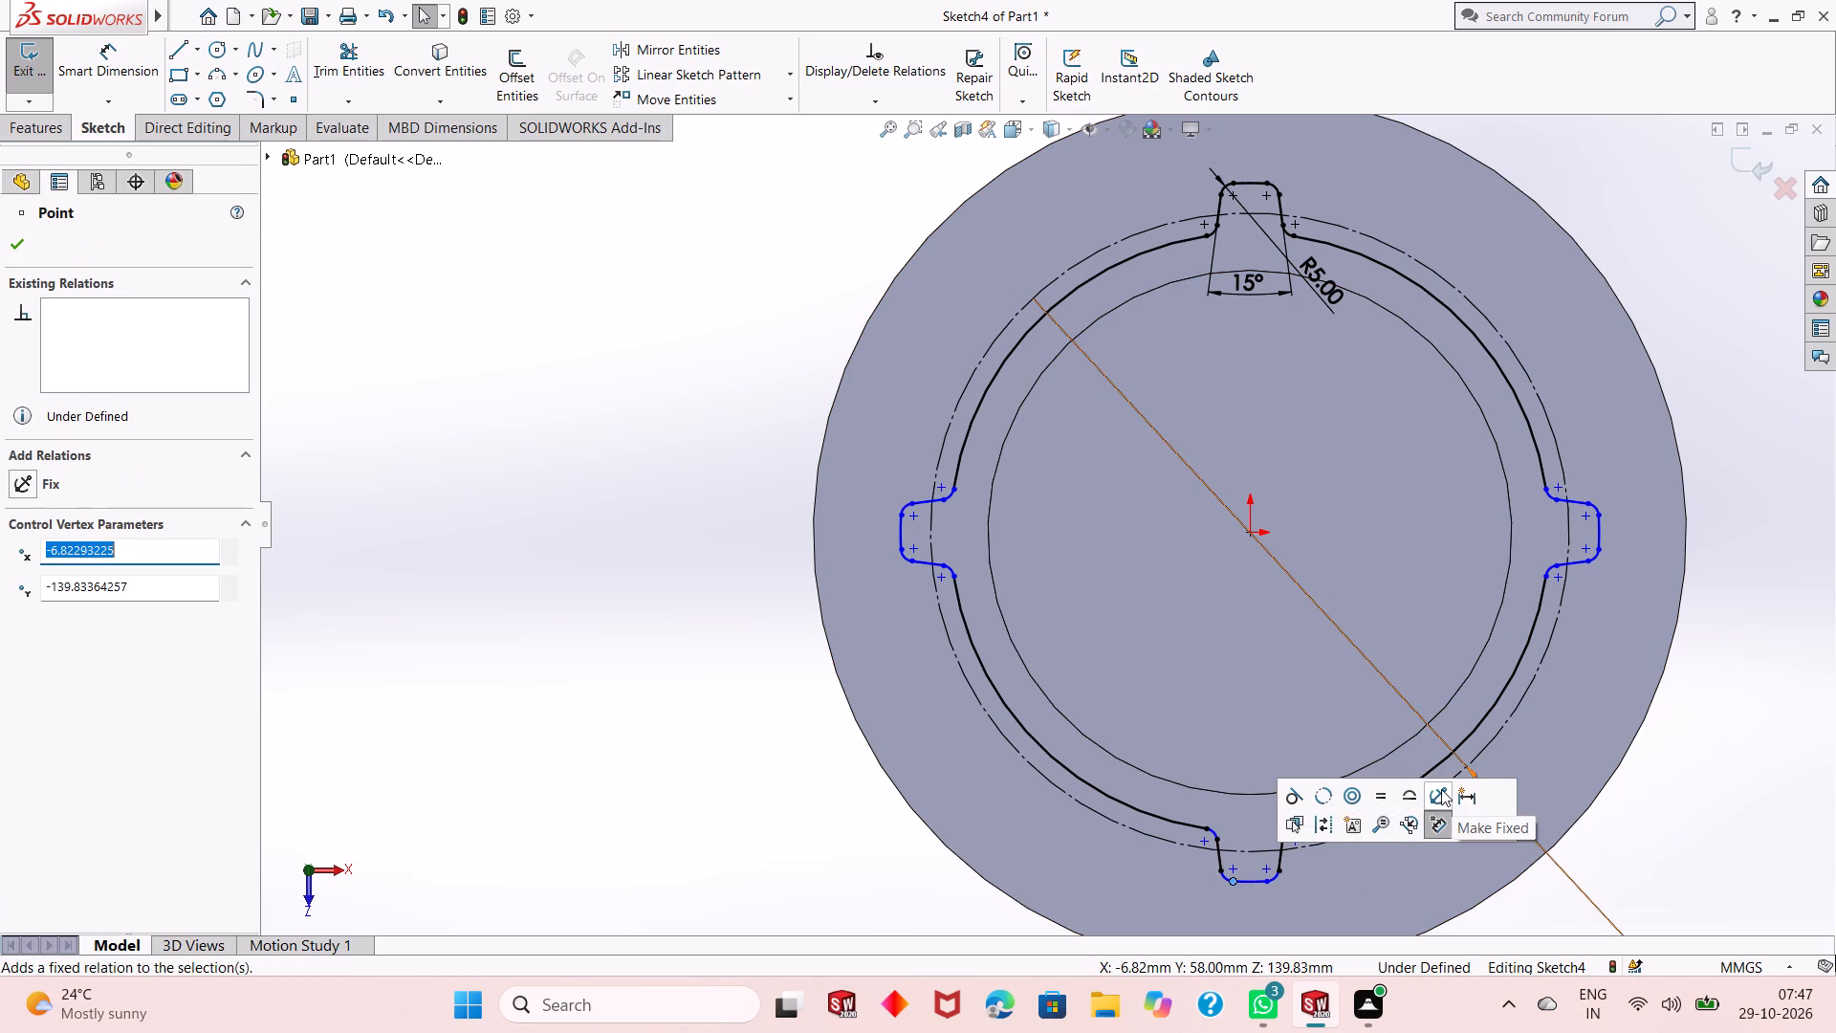
click(666, 794)
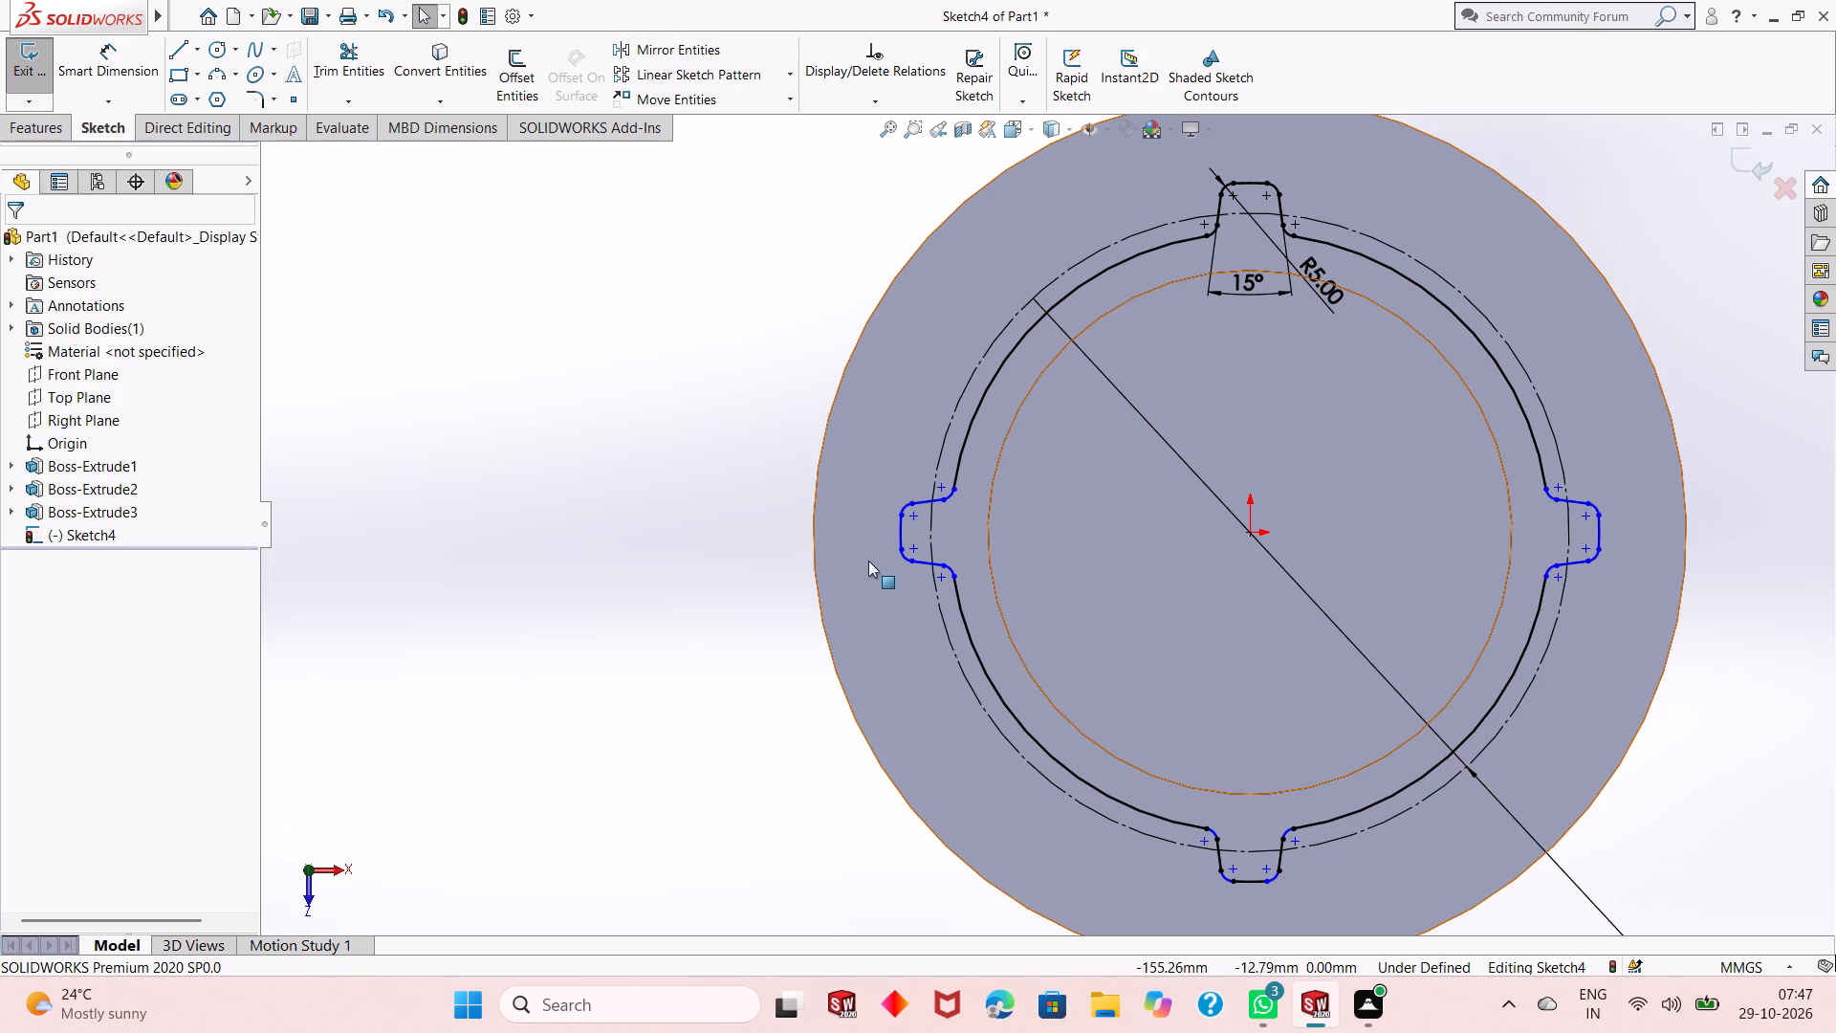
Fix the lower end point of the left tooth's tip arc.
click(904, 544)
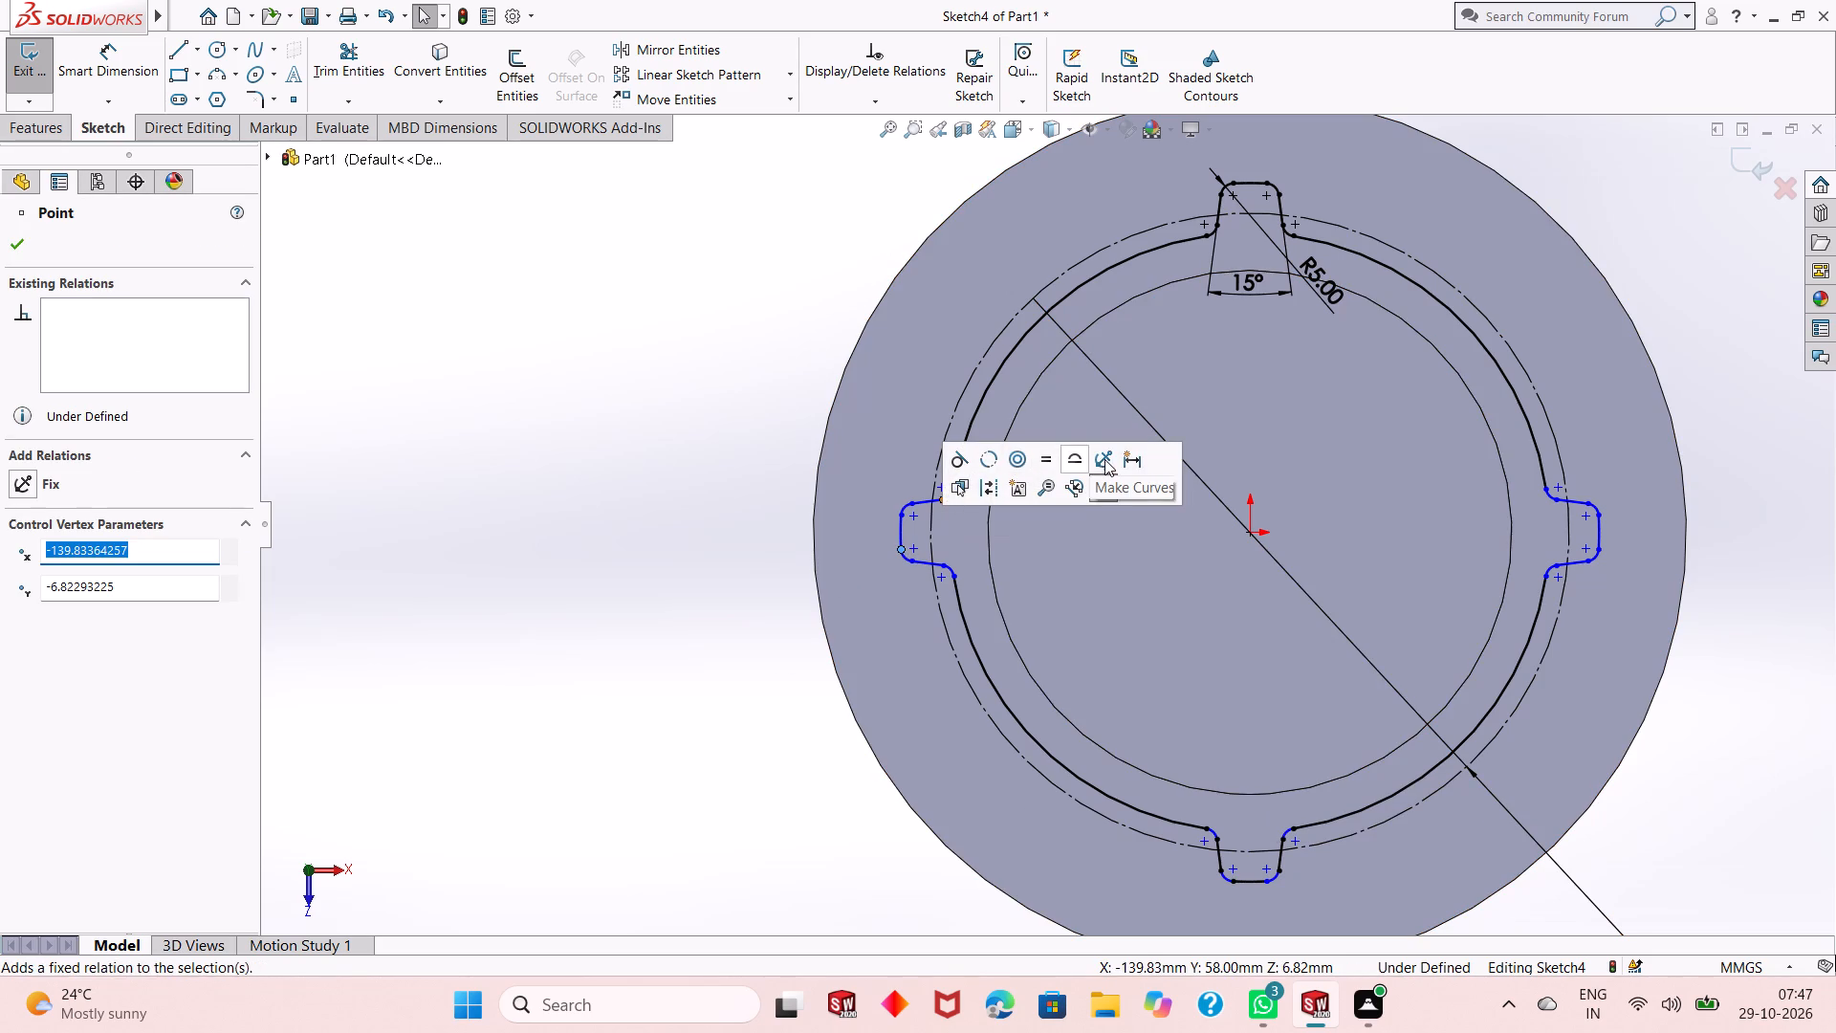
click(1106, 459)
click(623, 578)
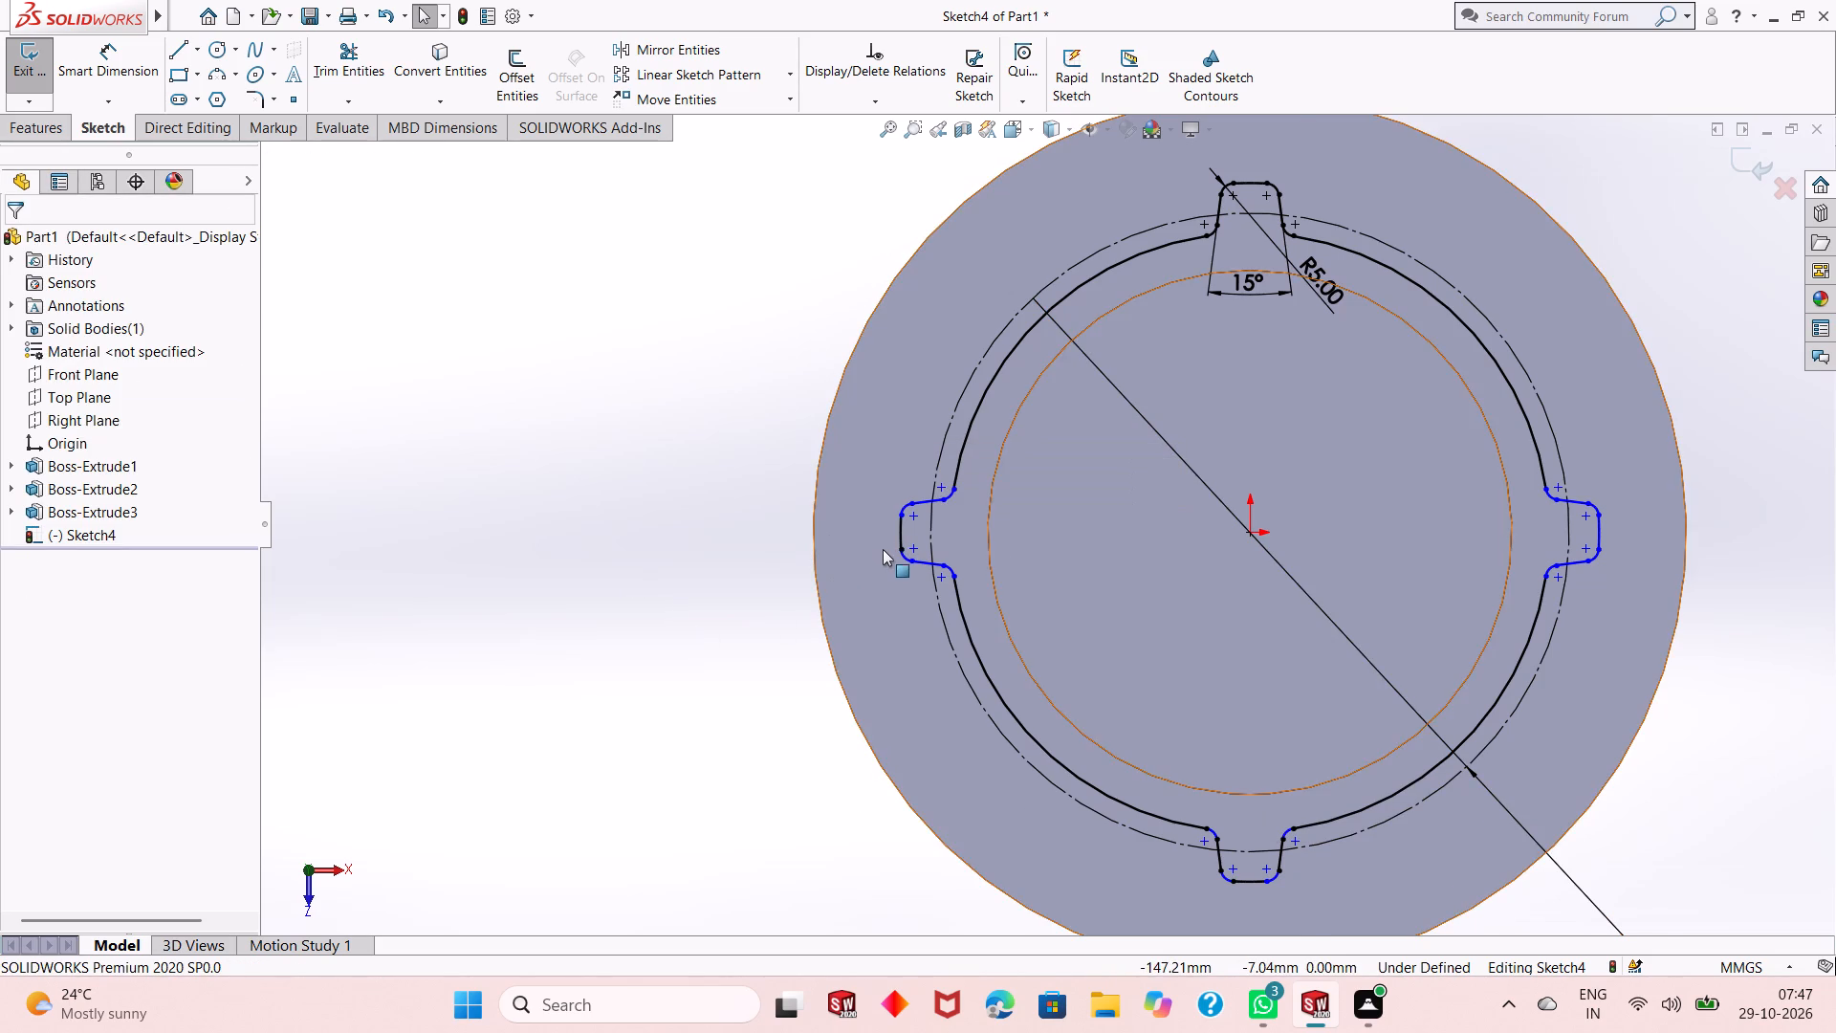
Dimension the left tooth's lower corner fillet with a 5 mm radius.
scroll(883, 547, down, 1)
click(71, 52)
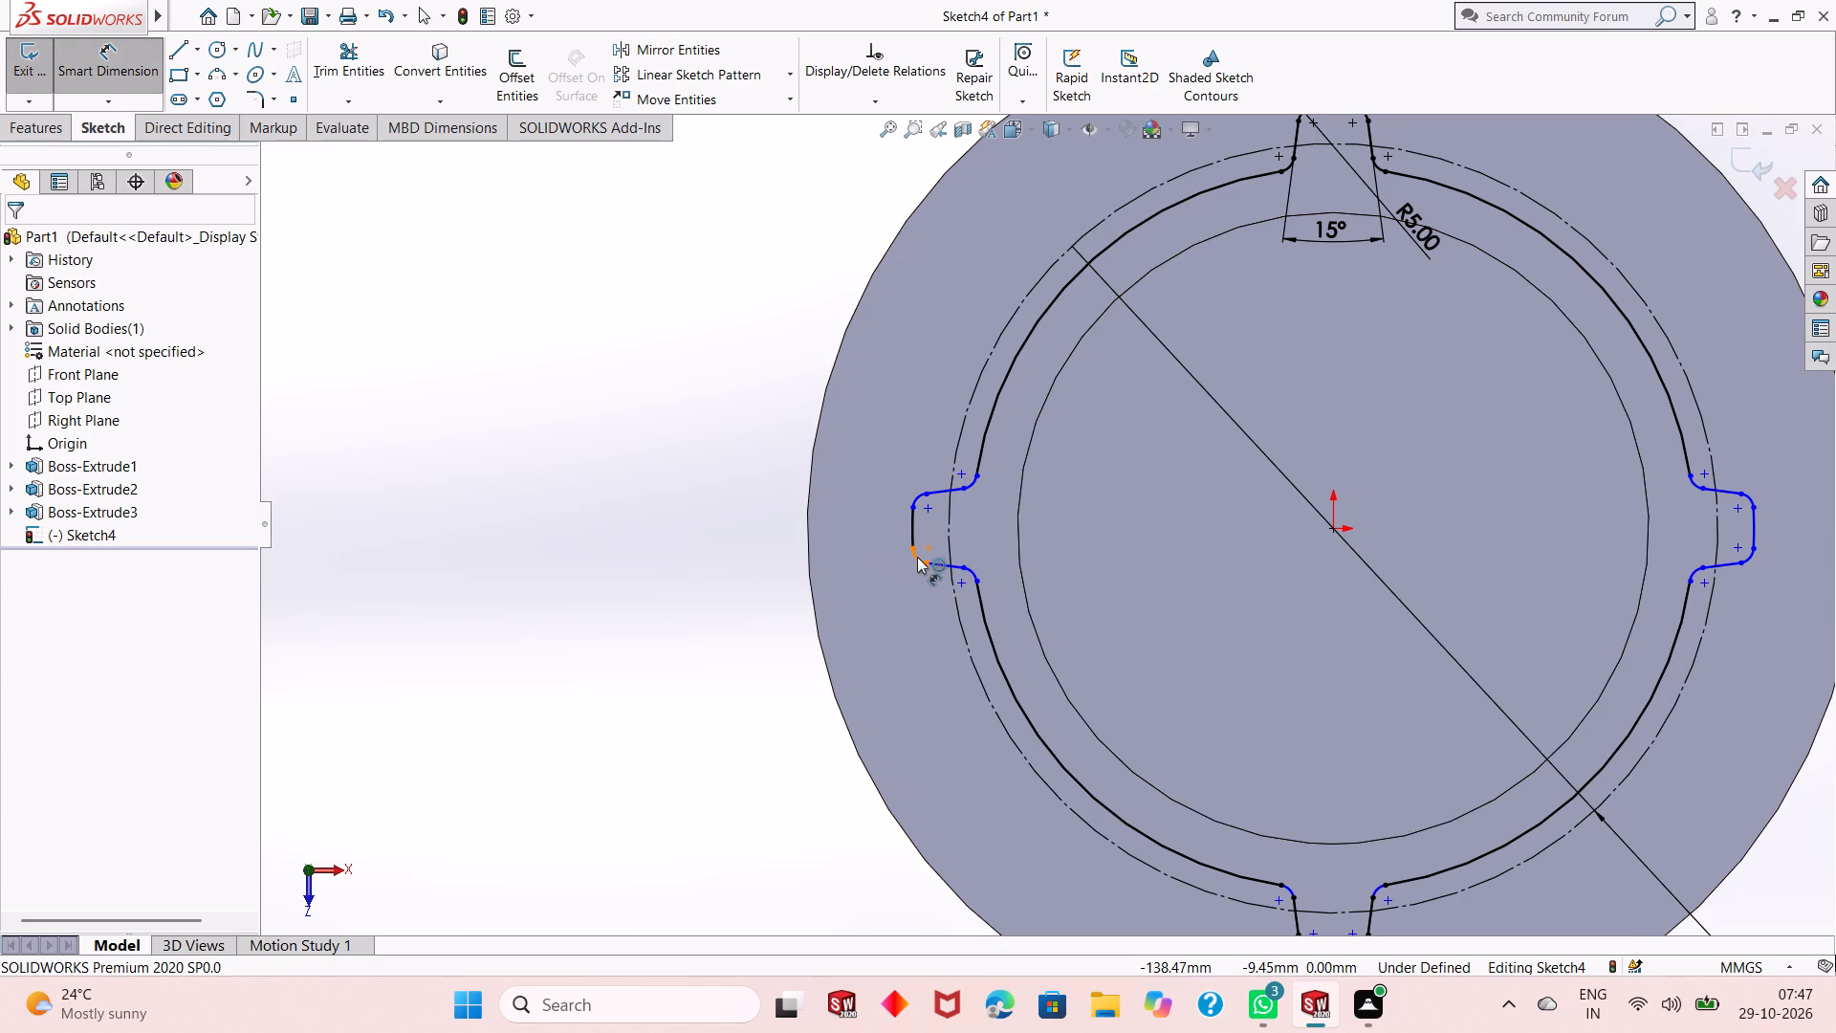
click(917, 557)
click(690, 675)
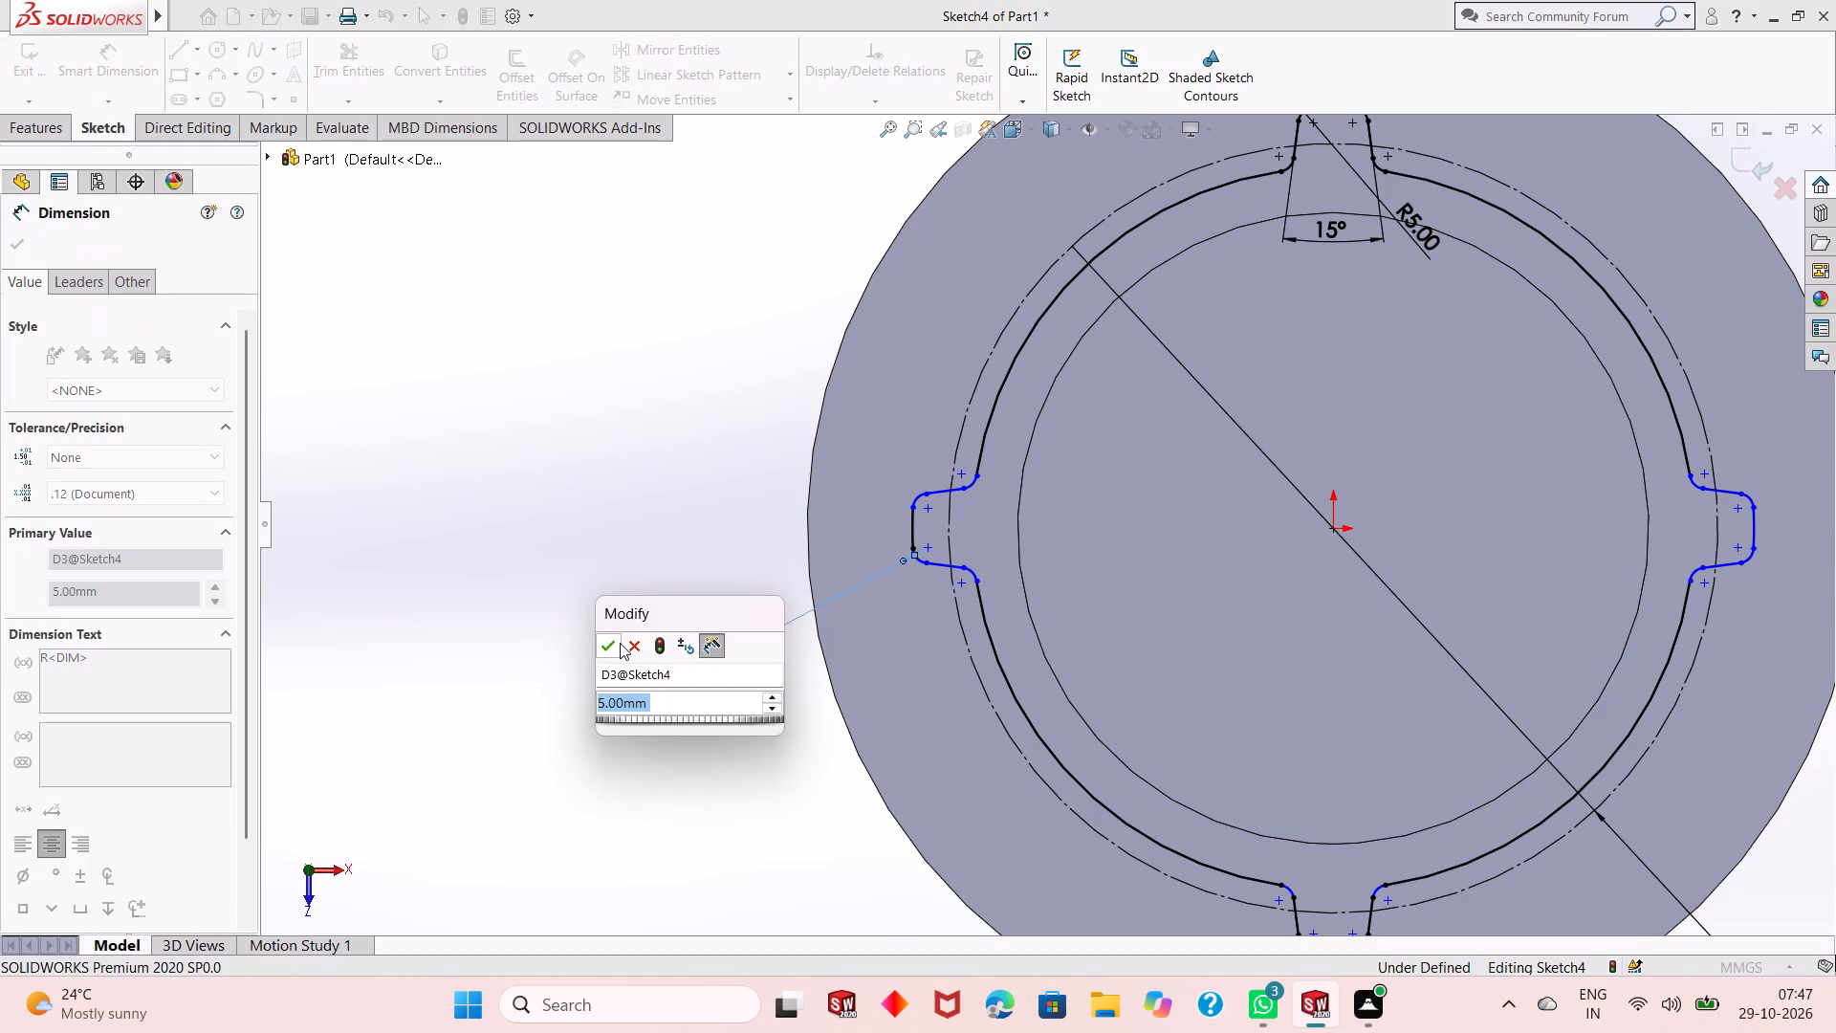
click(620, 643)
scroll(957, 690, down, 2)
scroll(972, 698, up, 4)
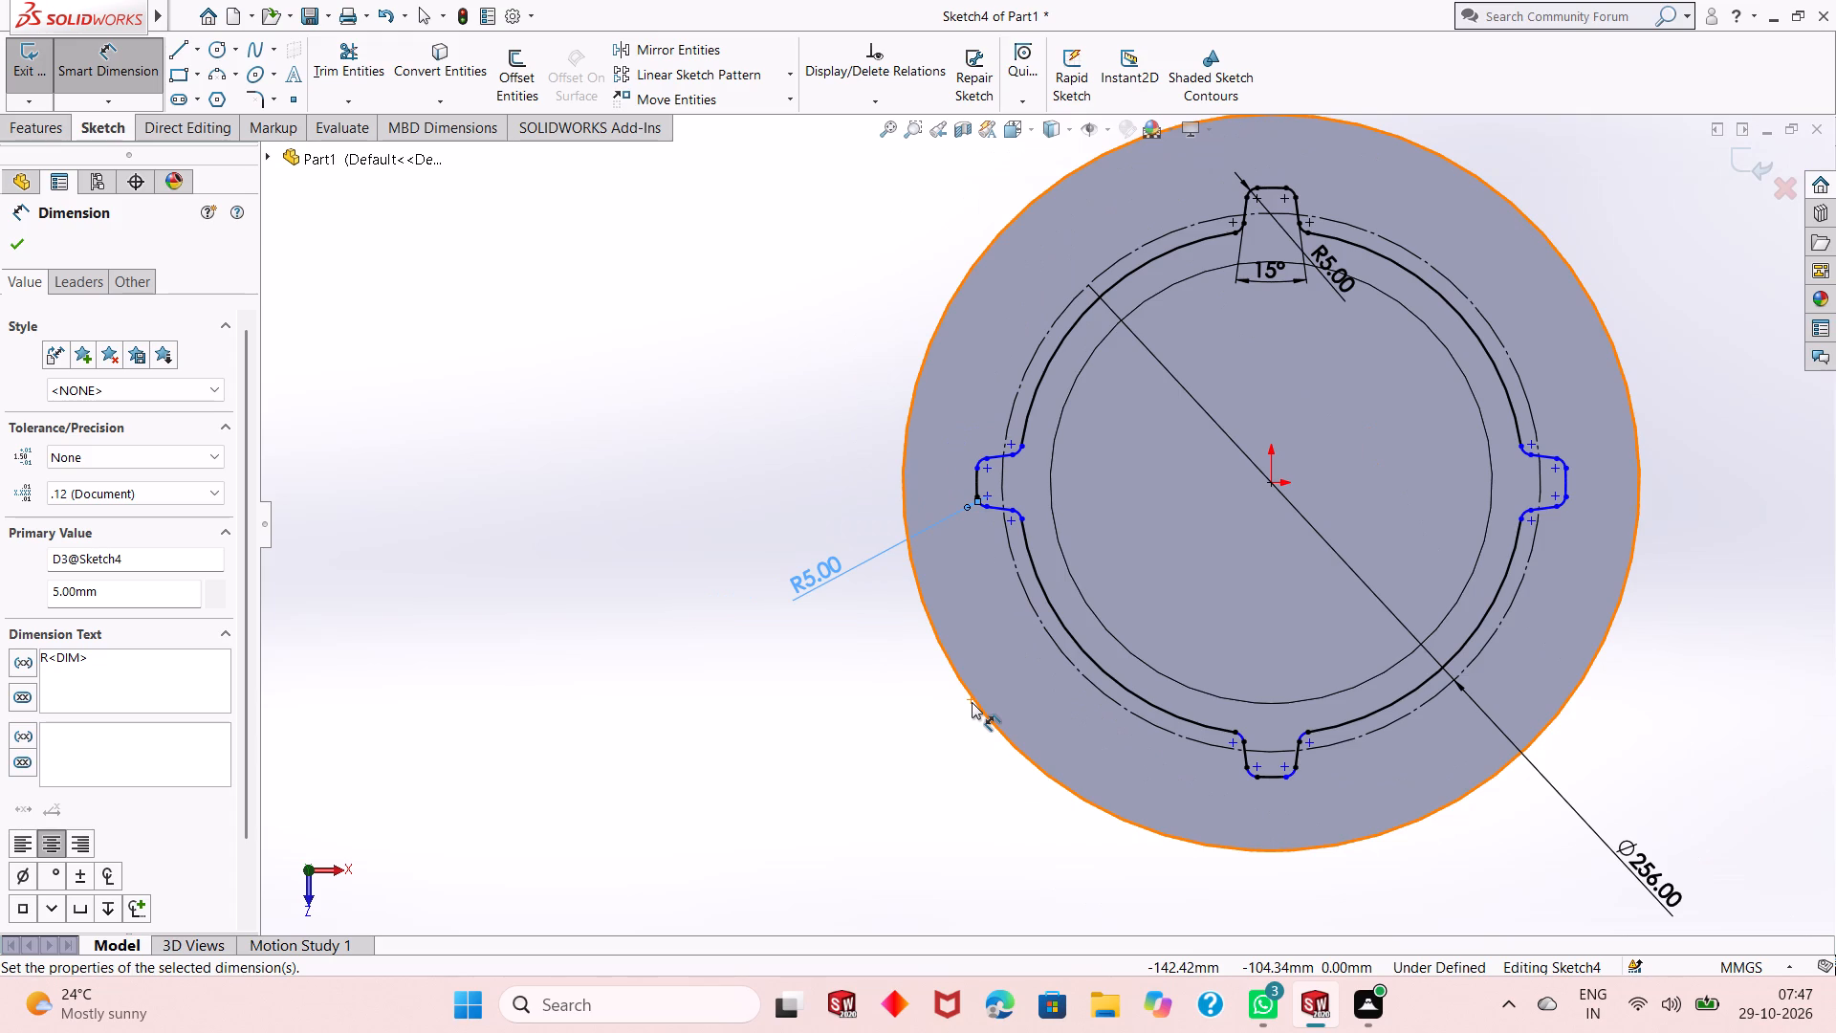
Undo the left tooth's radius dimension and point fix, the bottom tooth's point fixes and the Patterned relation's deletion.
key(ctrl+z)
key(ctrl+z)
key(ctrl+z)
key(ctrl+z)
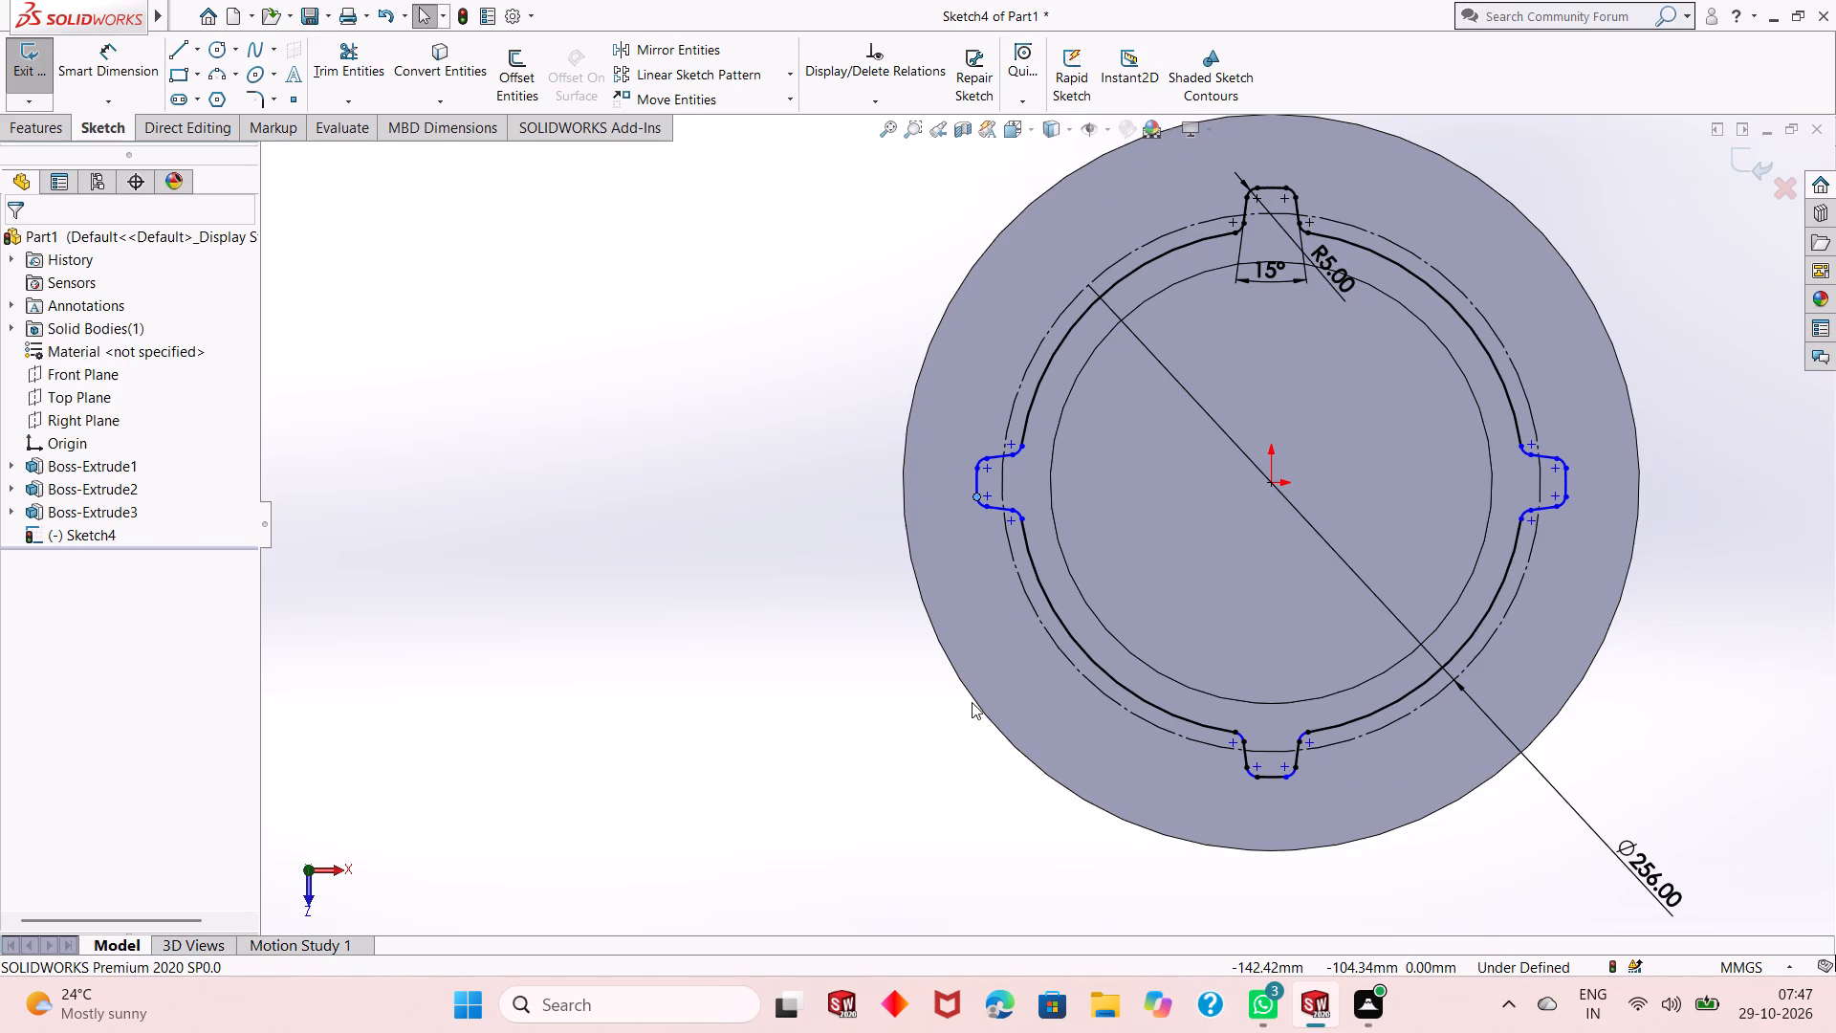
key(ctrl+z)
key(ctrl+z)
key(ctrl+z)
key(ctrl+z)
key(ctrl+z)
key(ctrl+z)
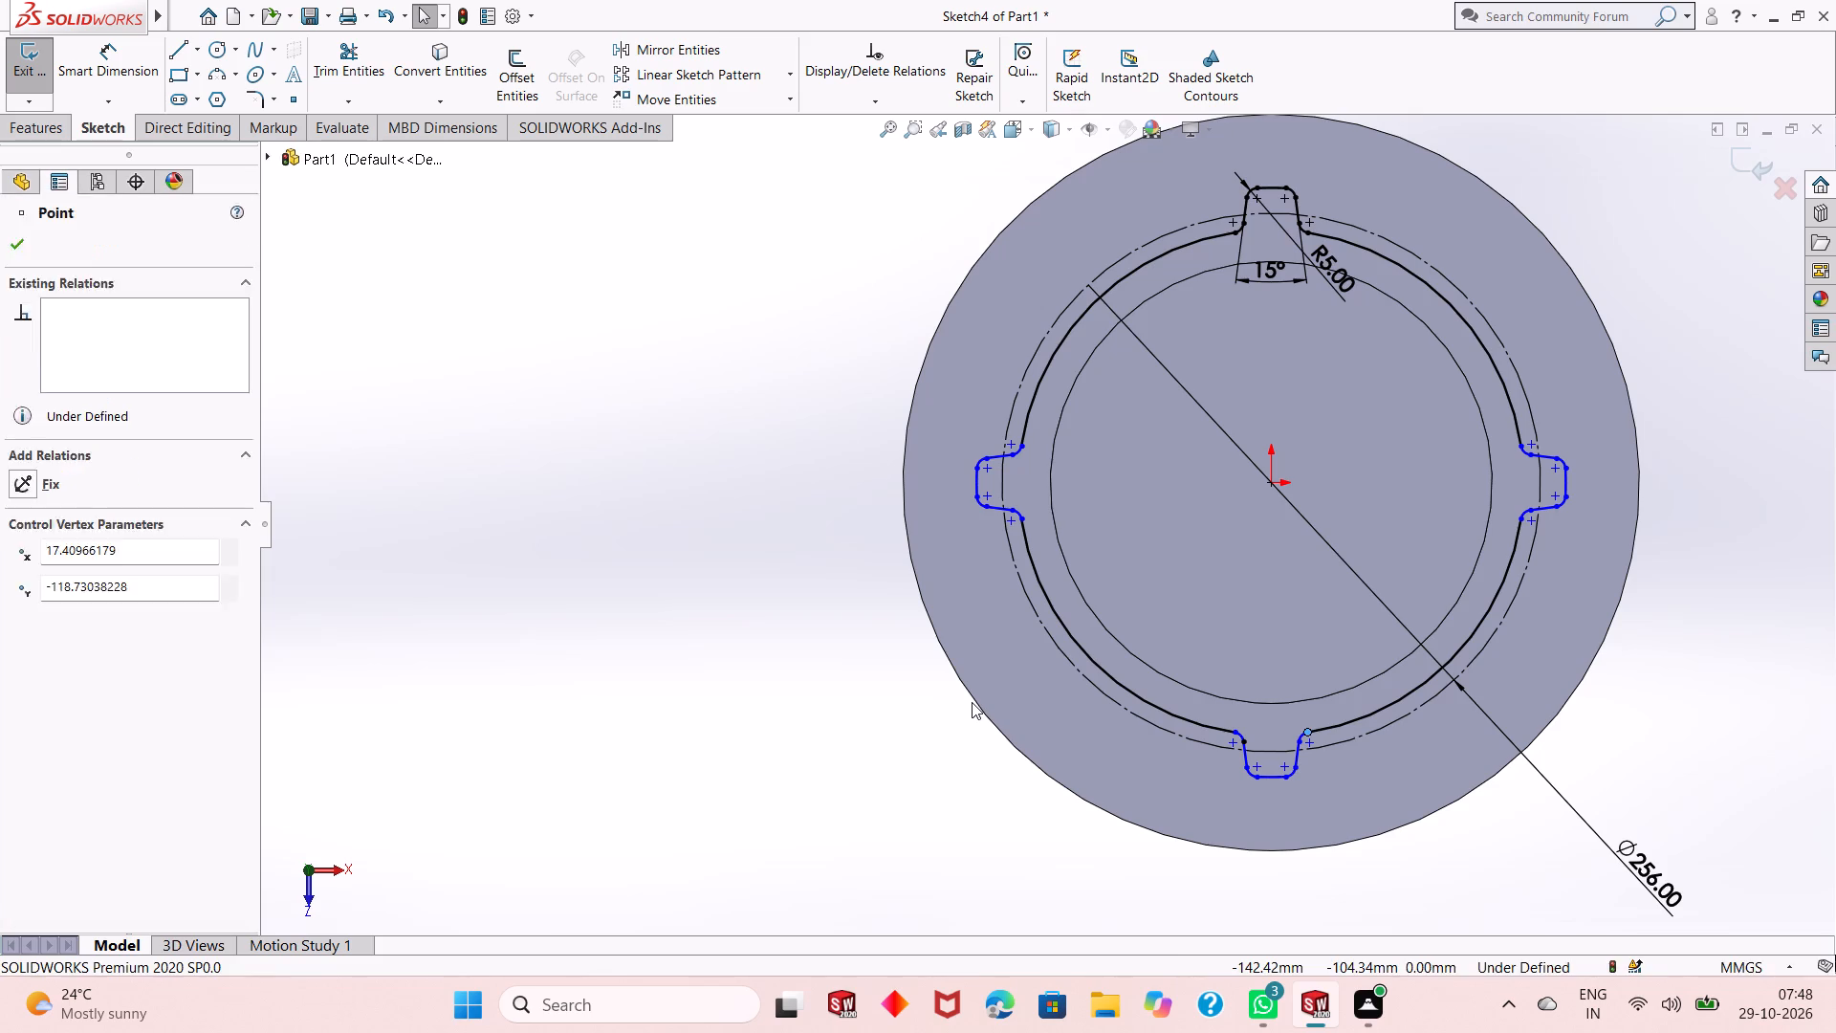
key(ctrl+z)
key(ctrl+z)
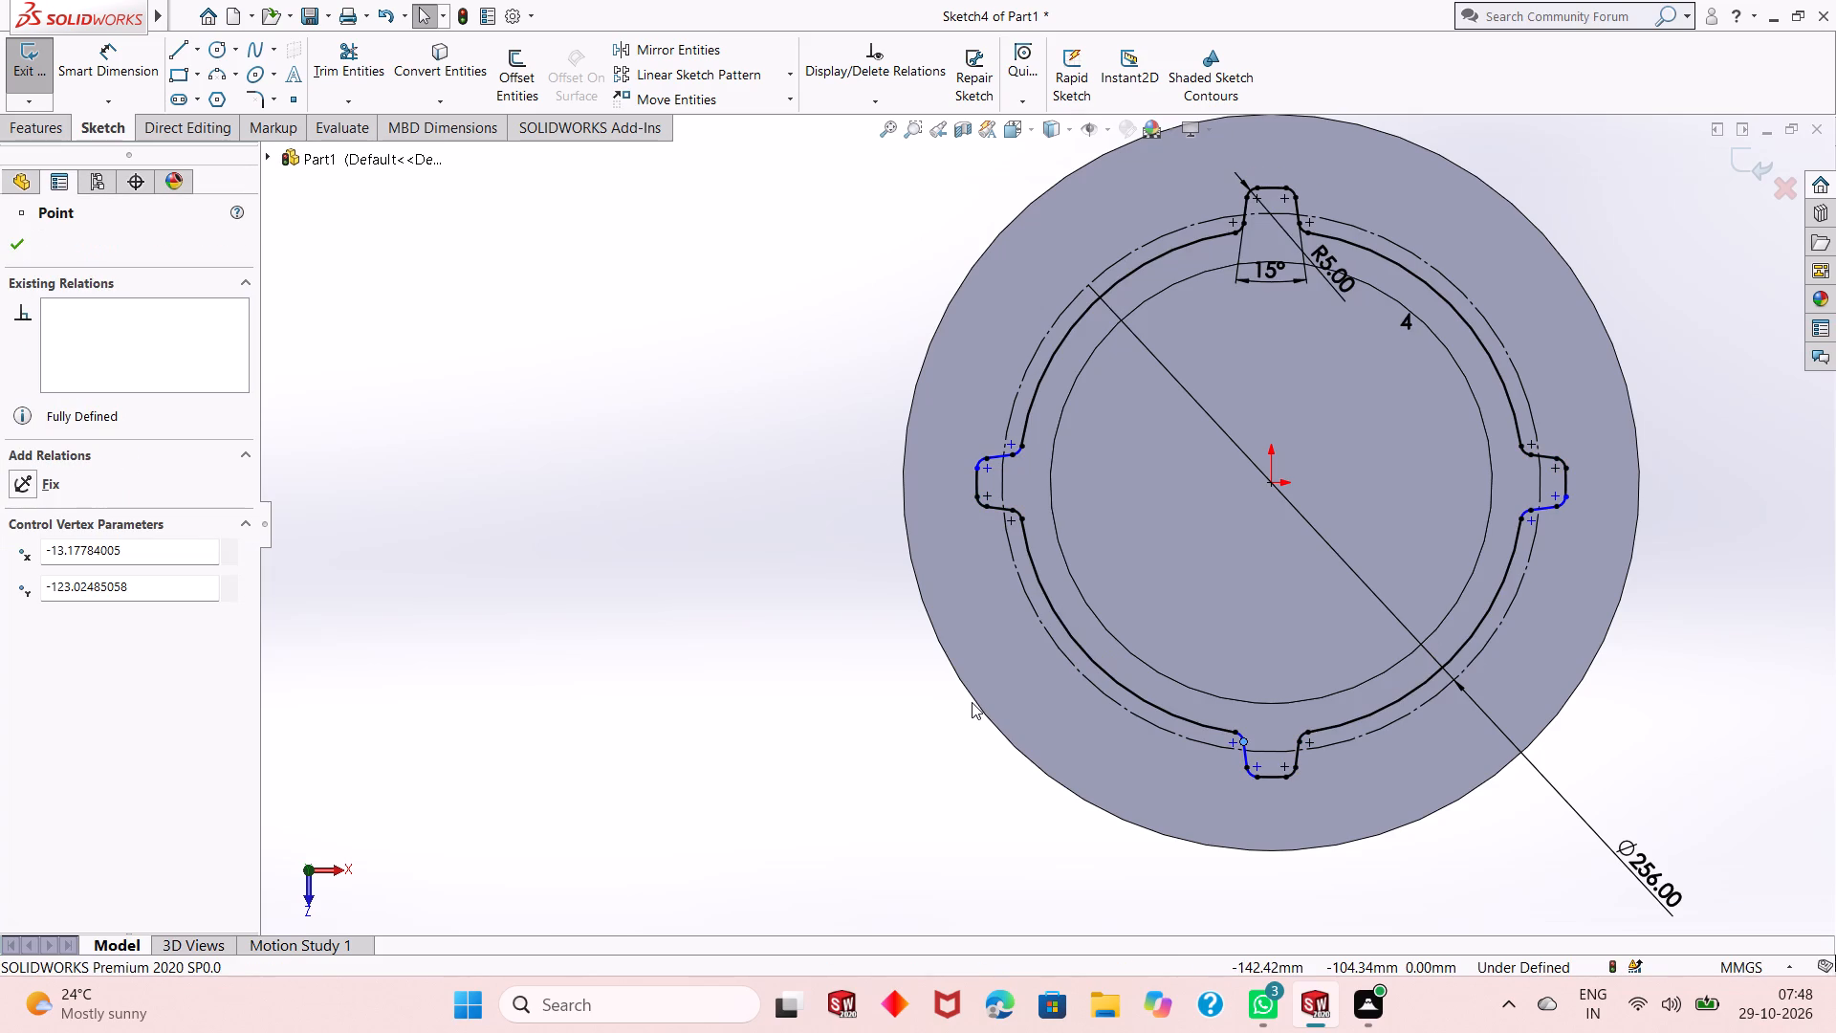
Fix the point joining the left tooth's upper flank line to its root arc.
click(830, 698)
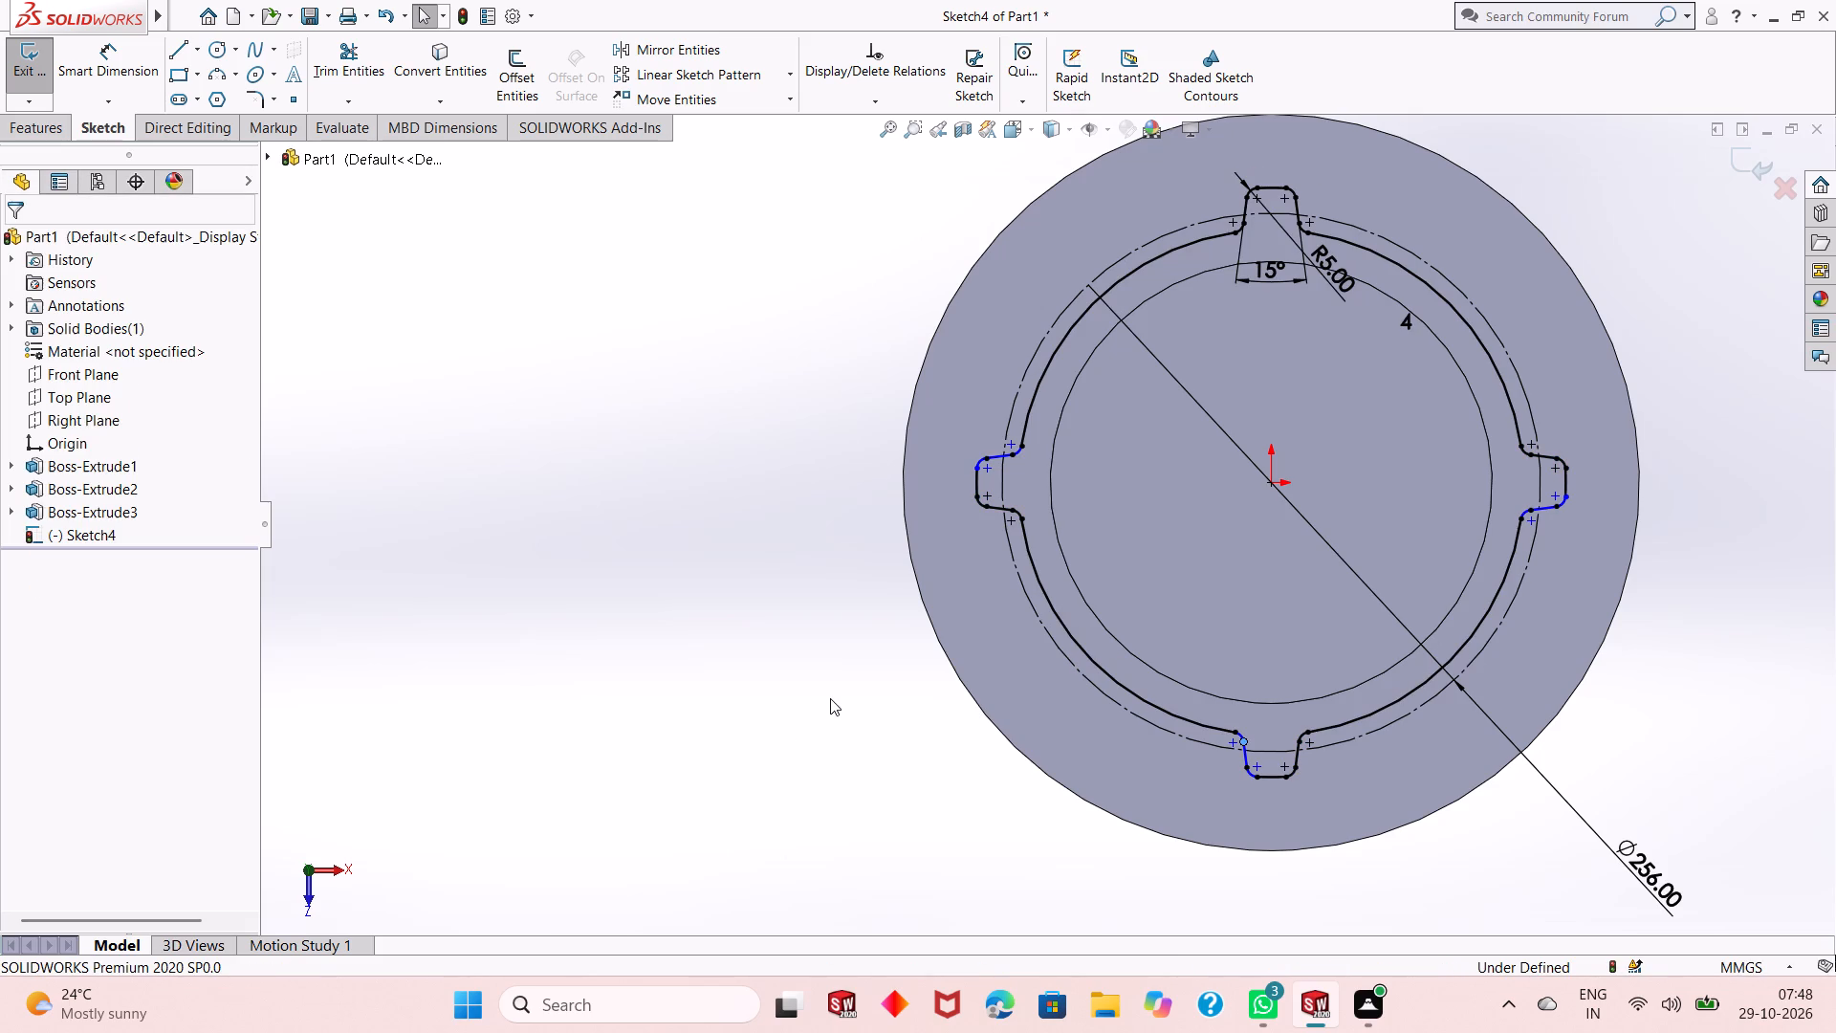
scroll(1307, 484, down, 1)
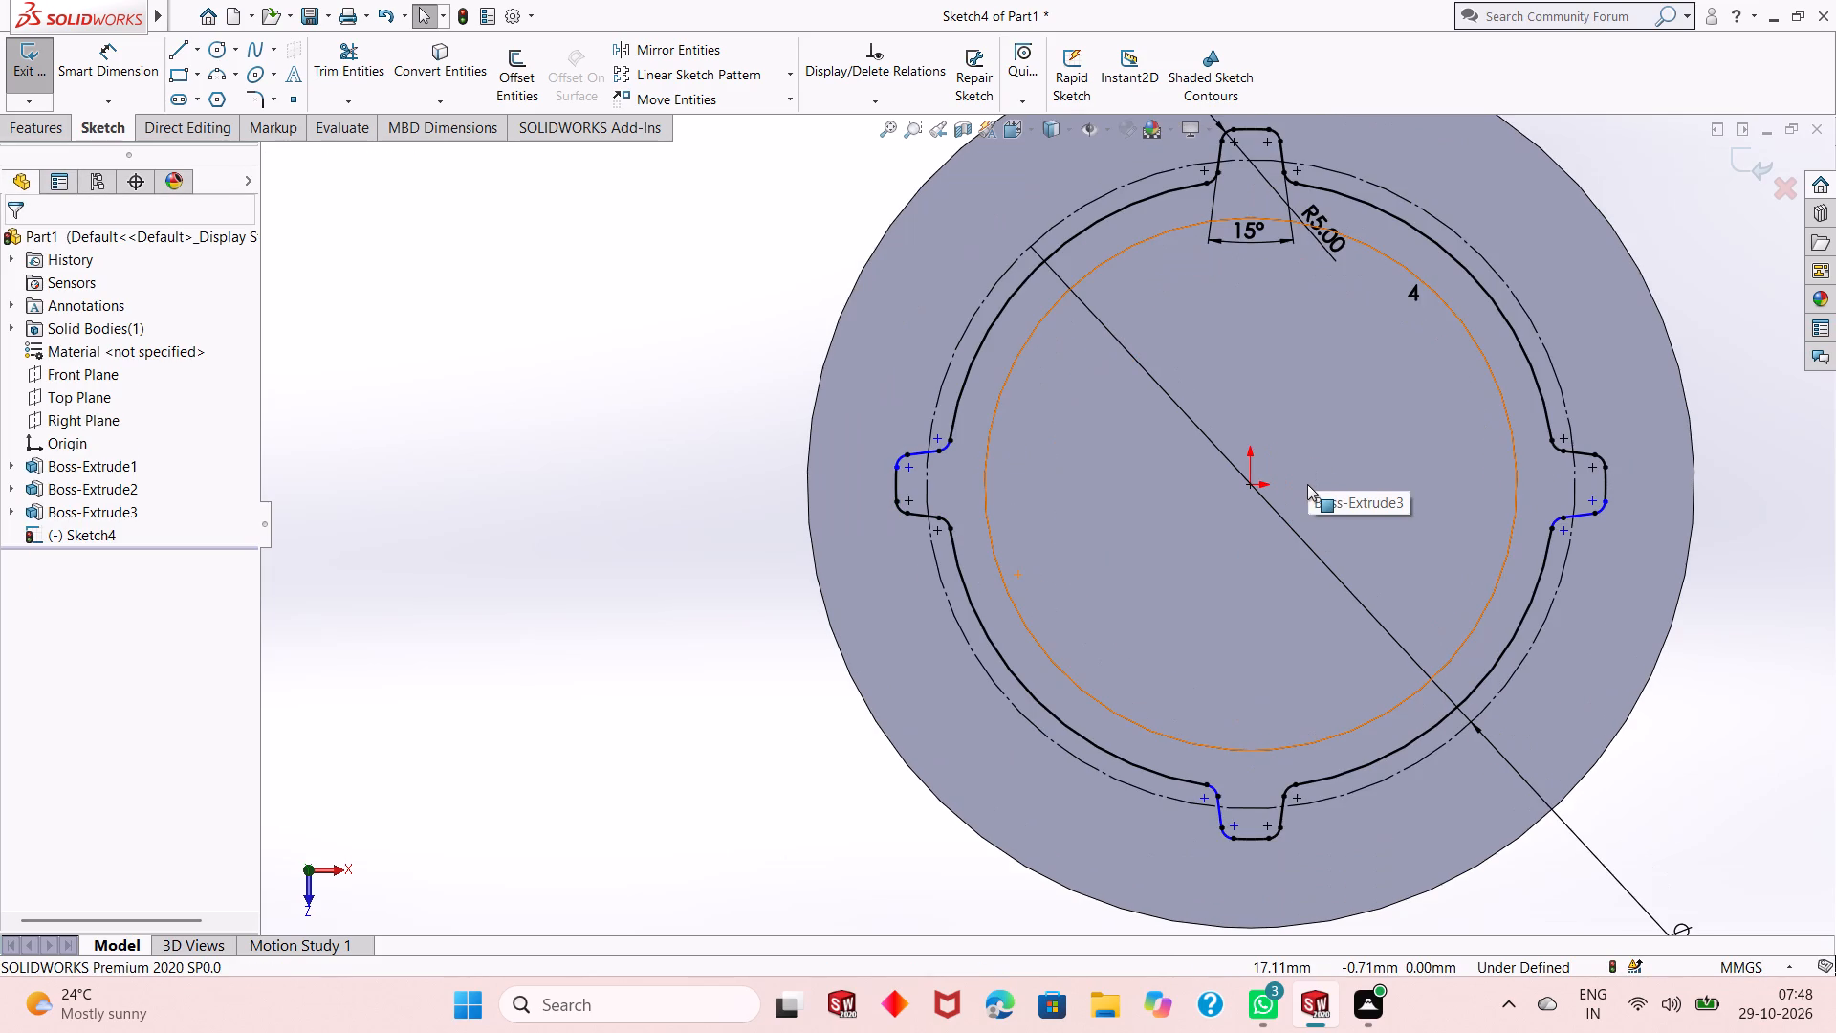
click(939, 455)
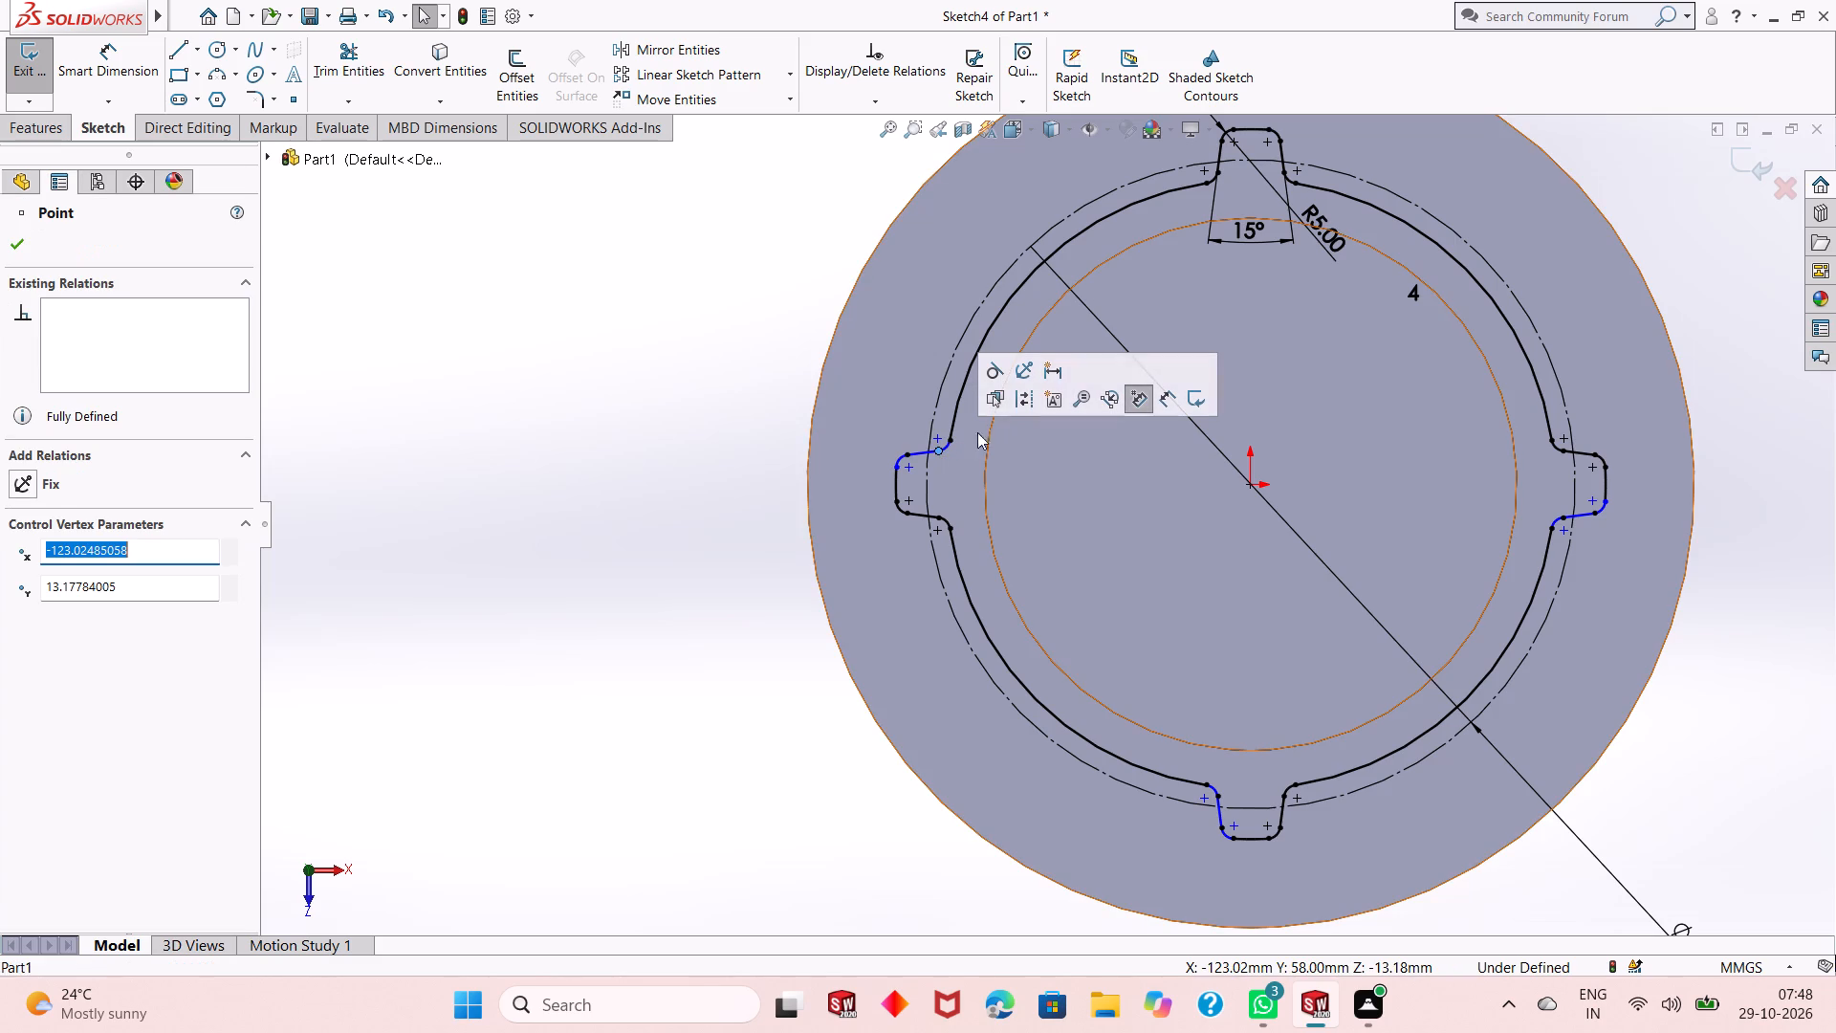
click(1019, 376)
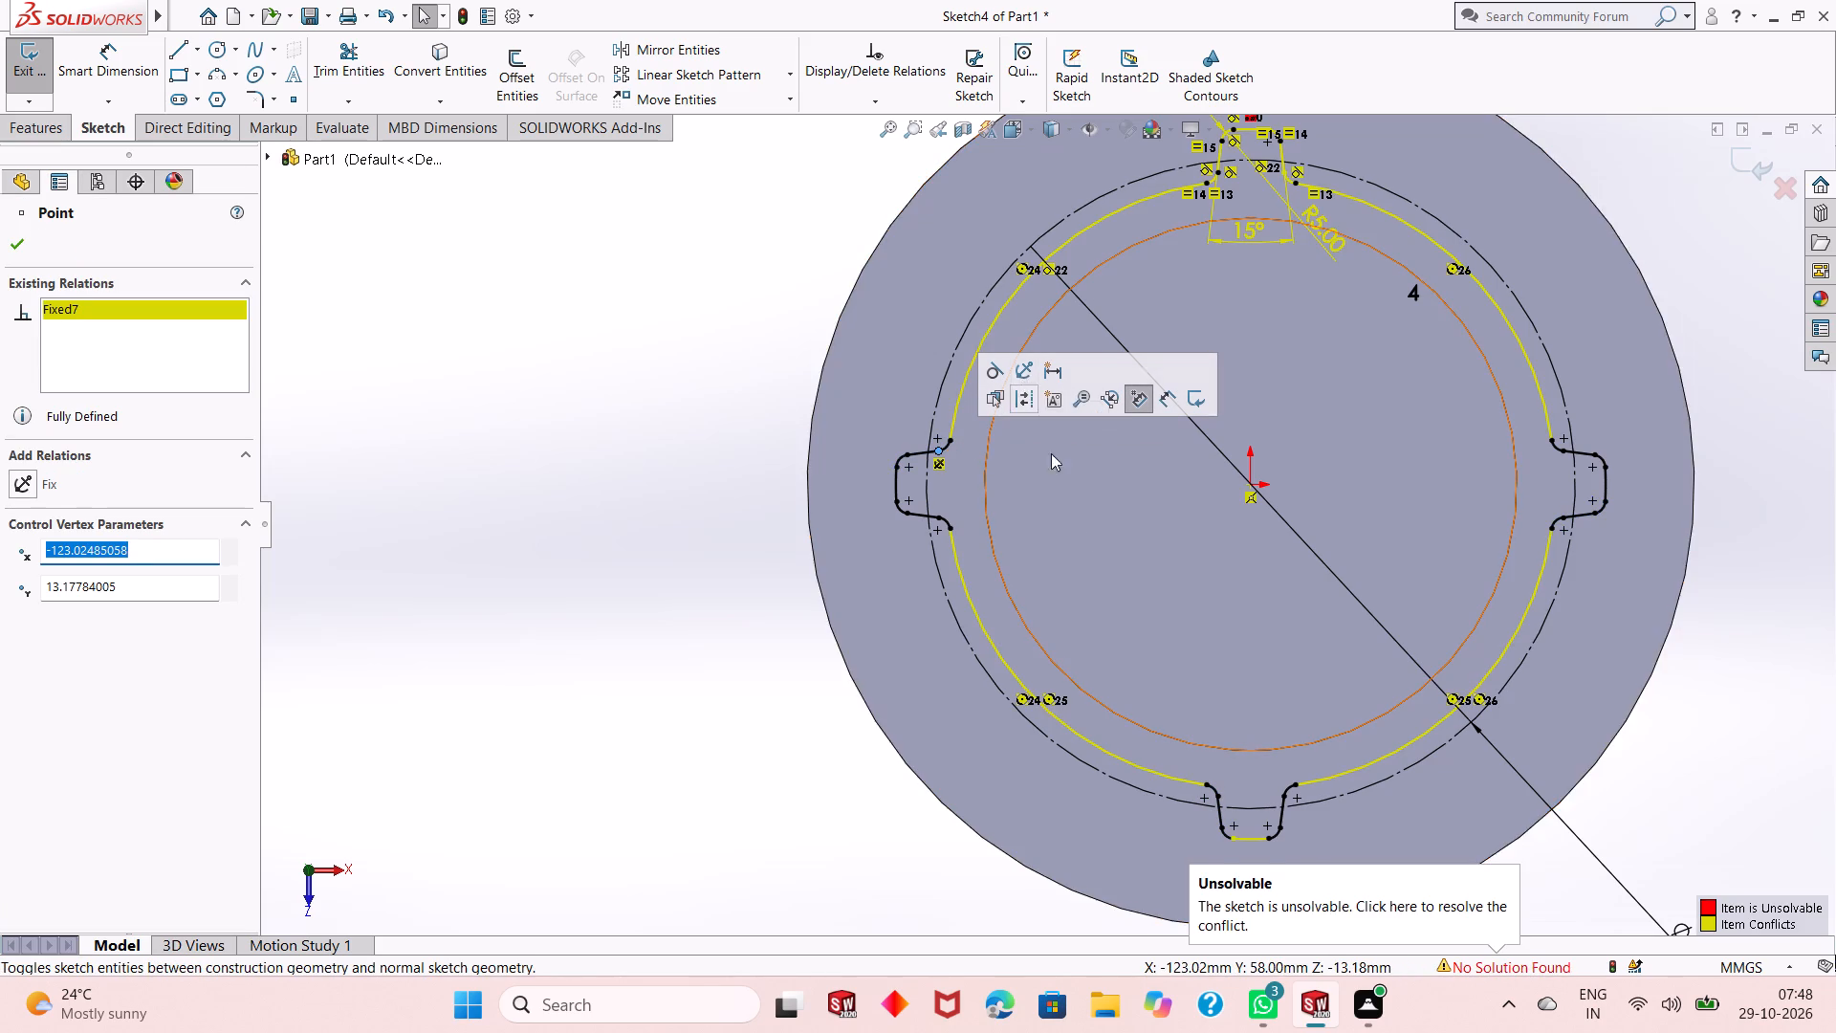
Delete the R5 radius dimension and the 15° angle dimension from the top tooth.
scroll(1086, 554, up, 2)
scroll(1224, 300, down, 3)
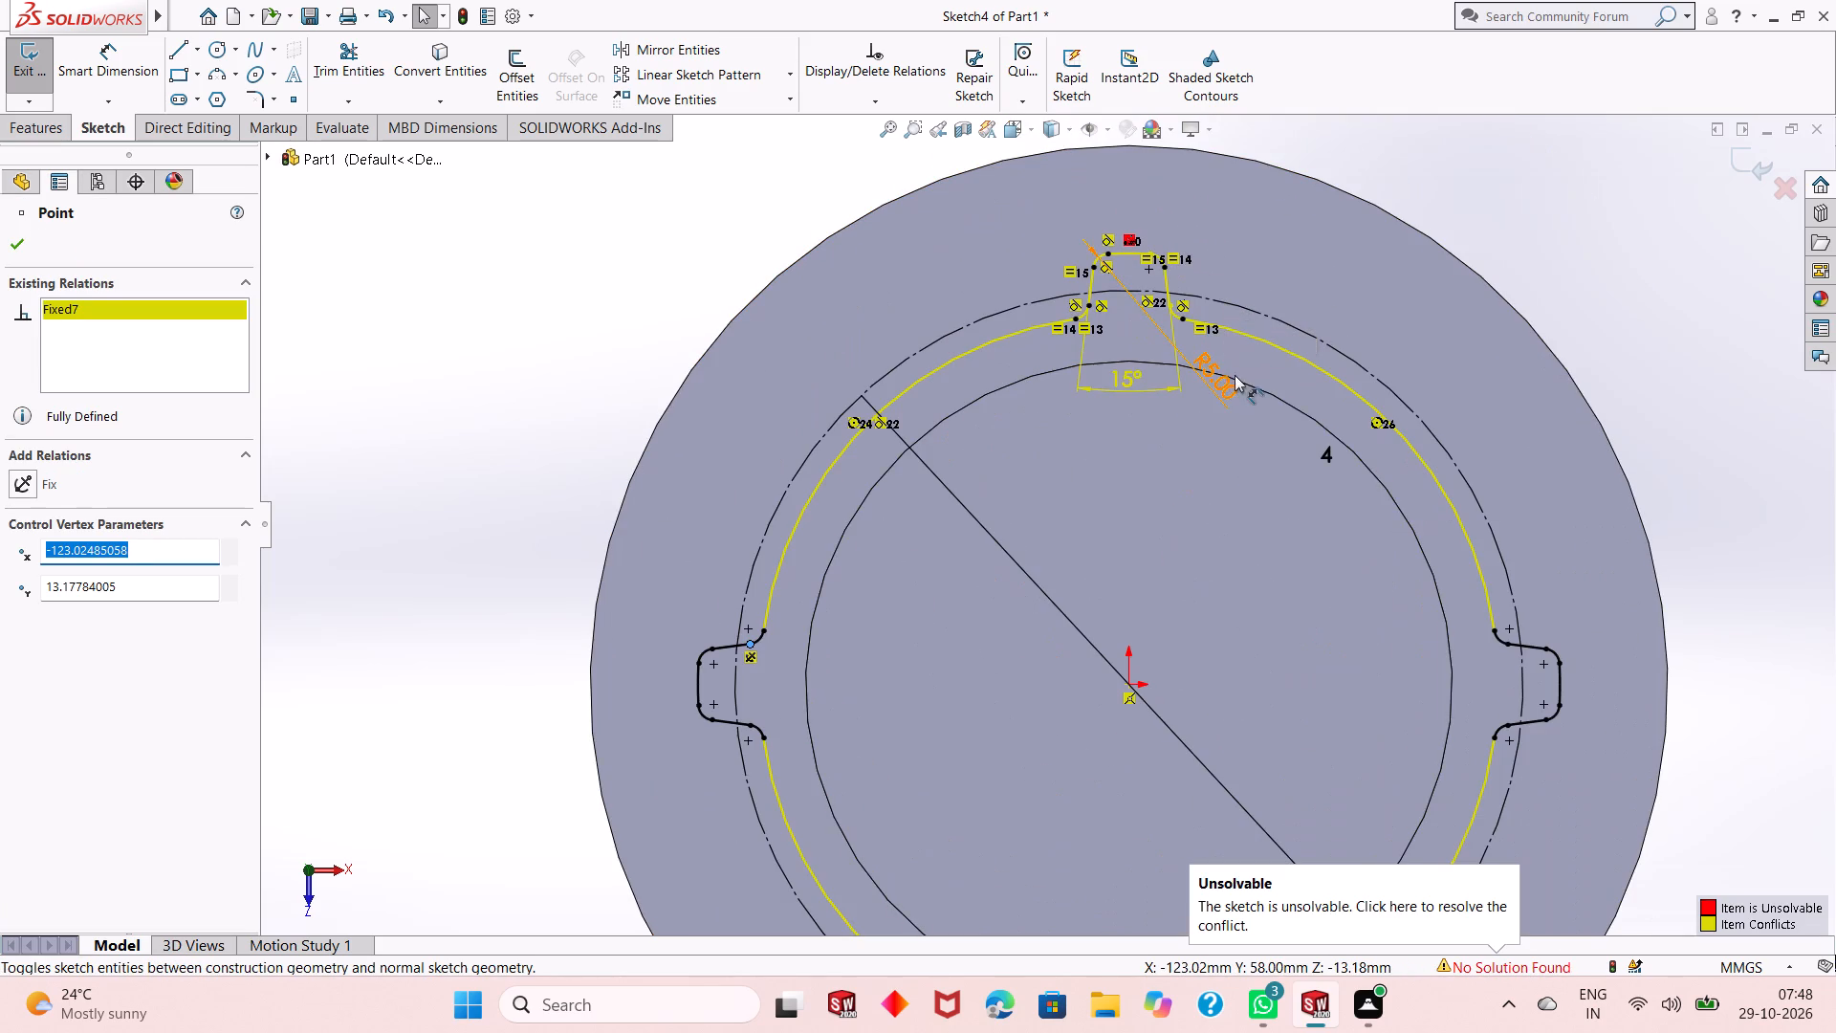
right_click(1213, 389)
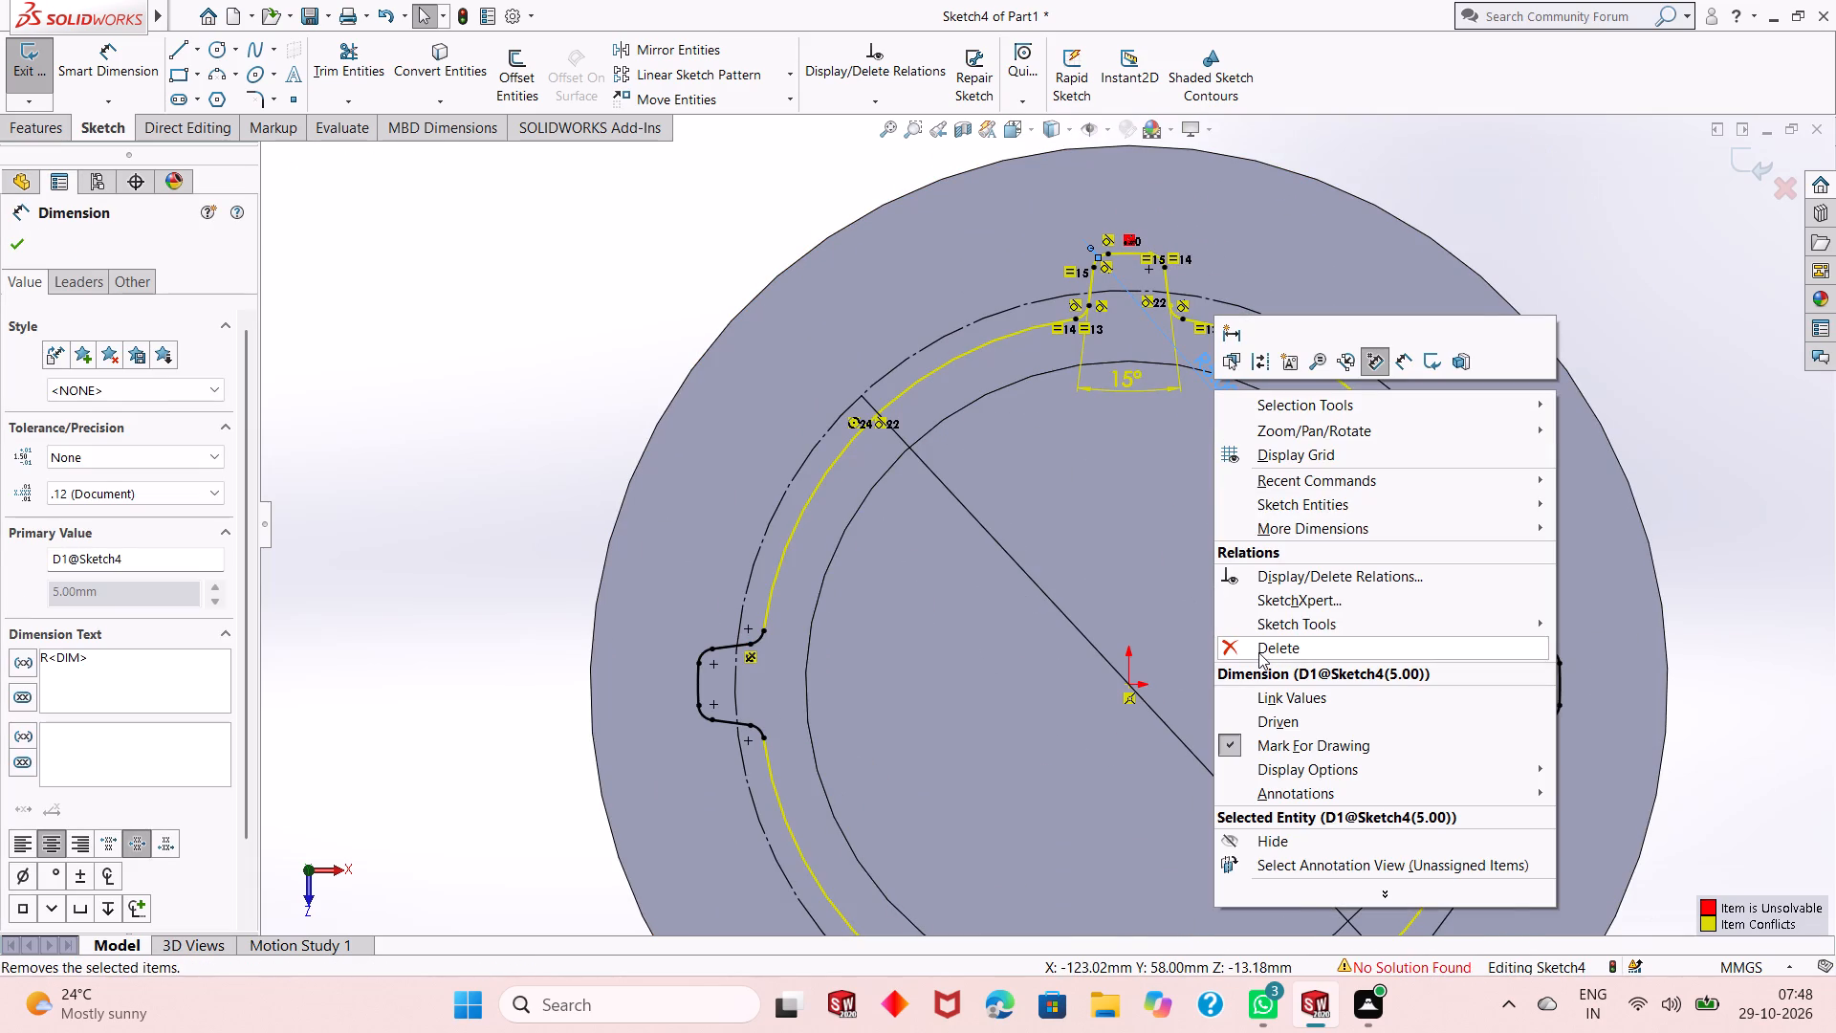
click(1258, 652)
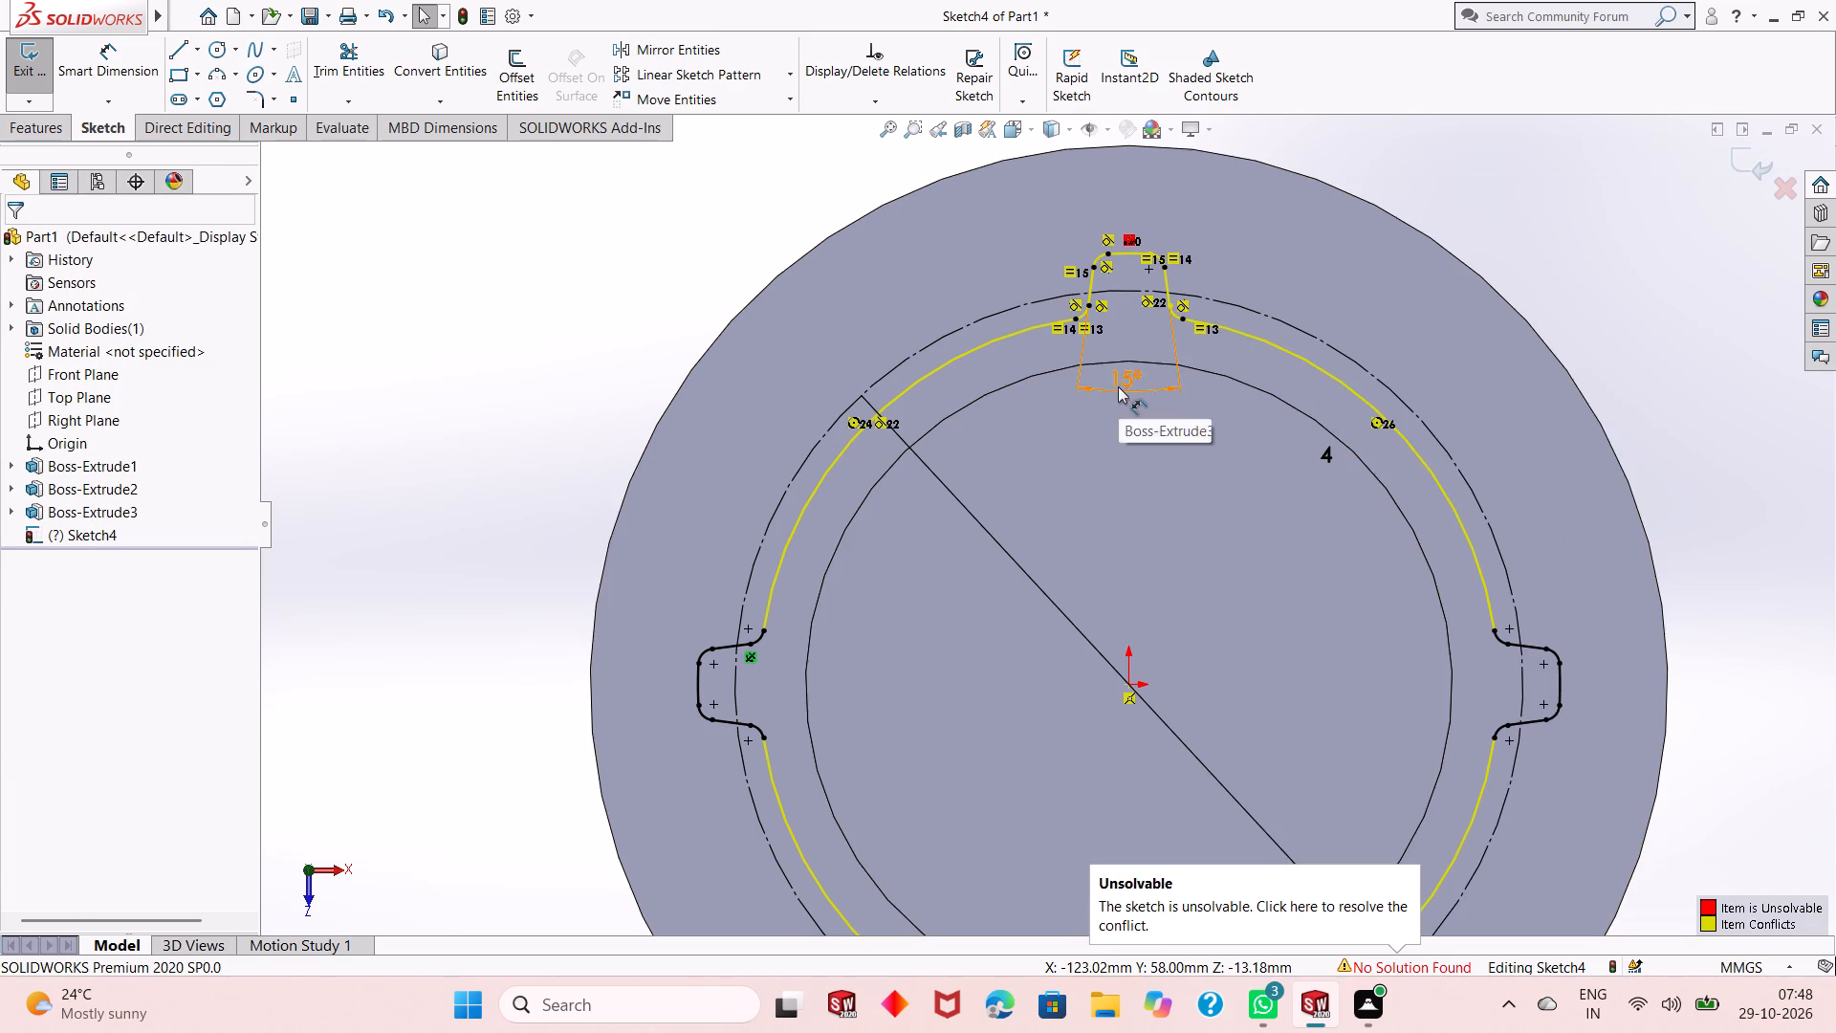
right_click(1118, 386)
click(1160, 637)
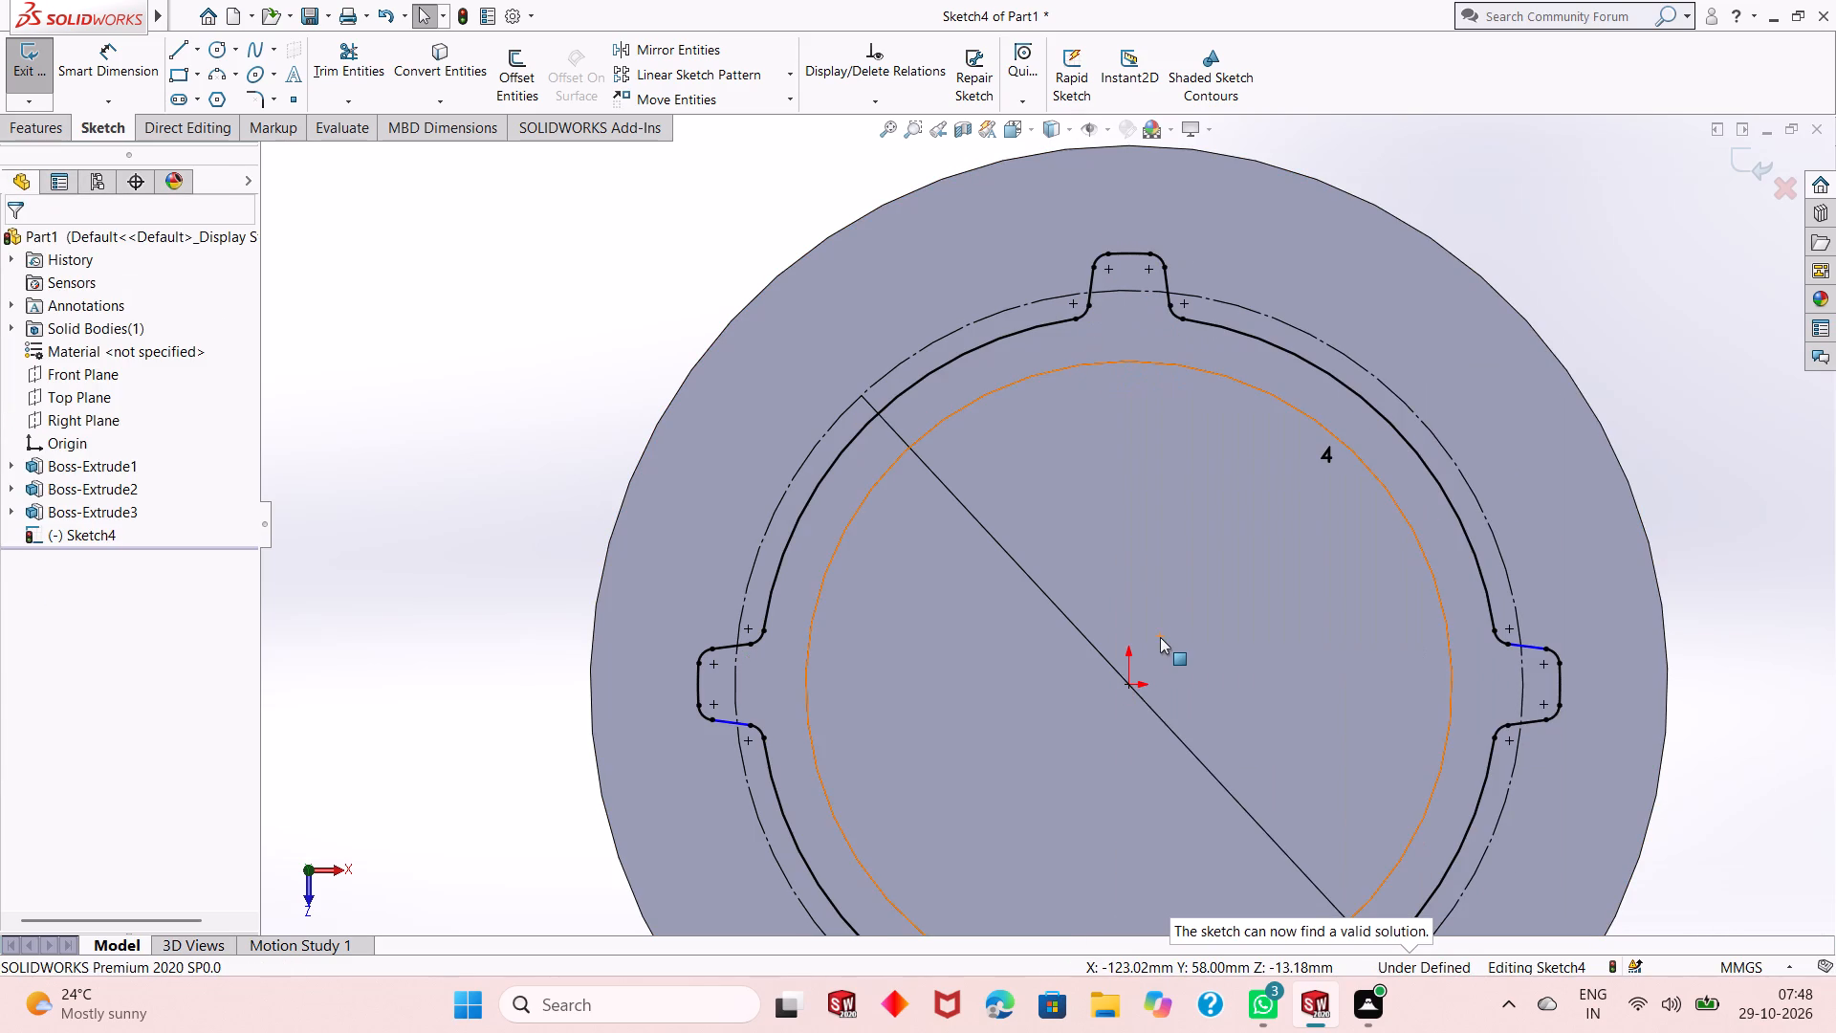
Fix the outer end point of the left tooth's lower flank line.
scroll(1051, 574, up, 3)
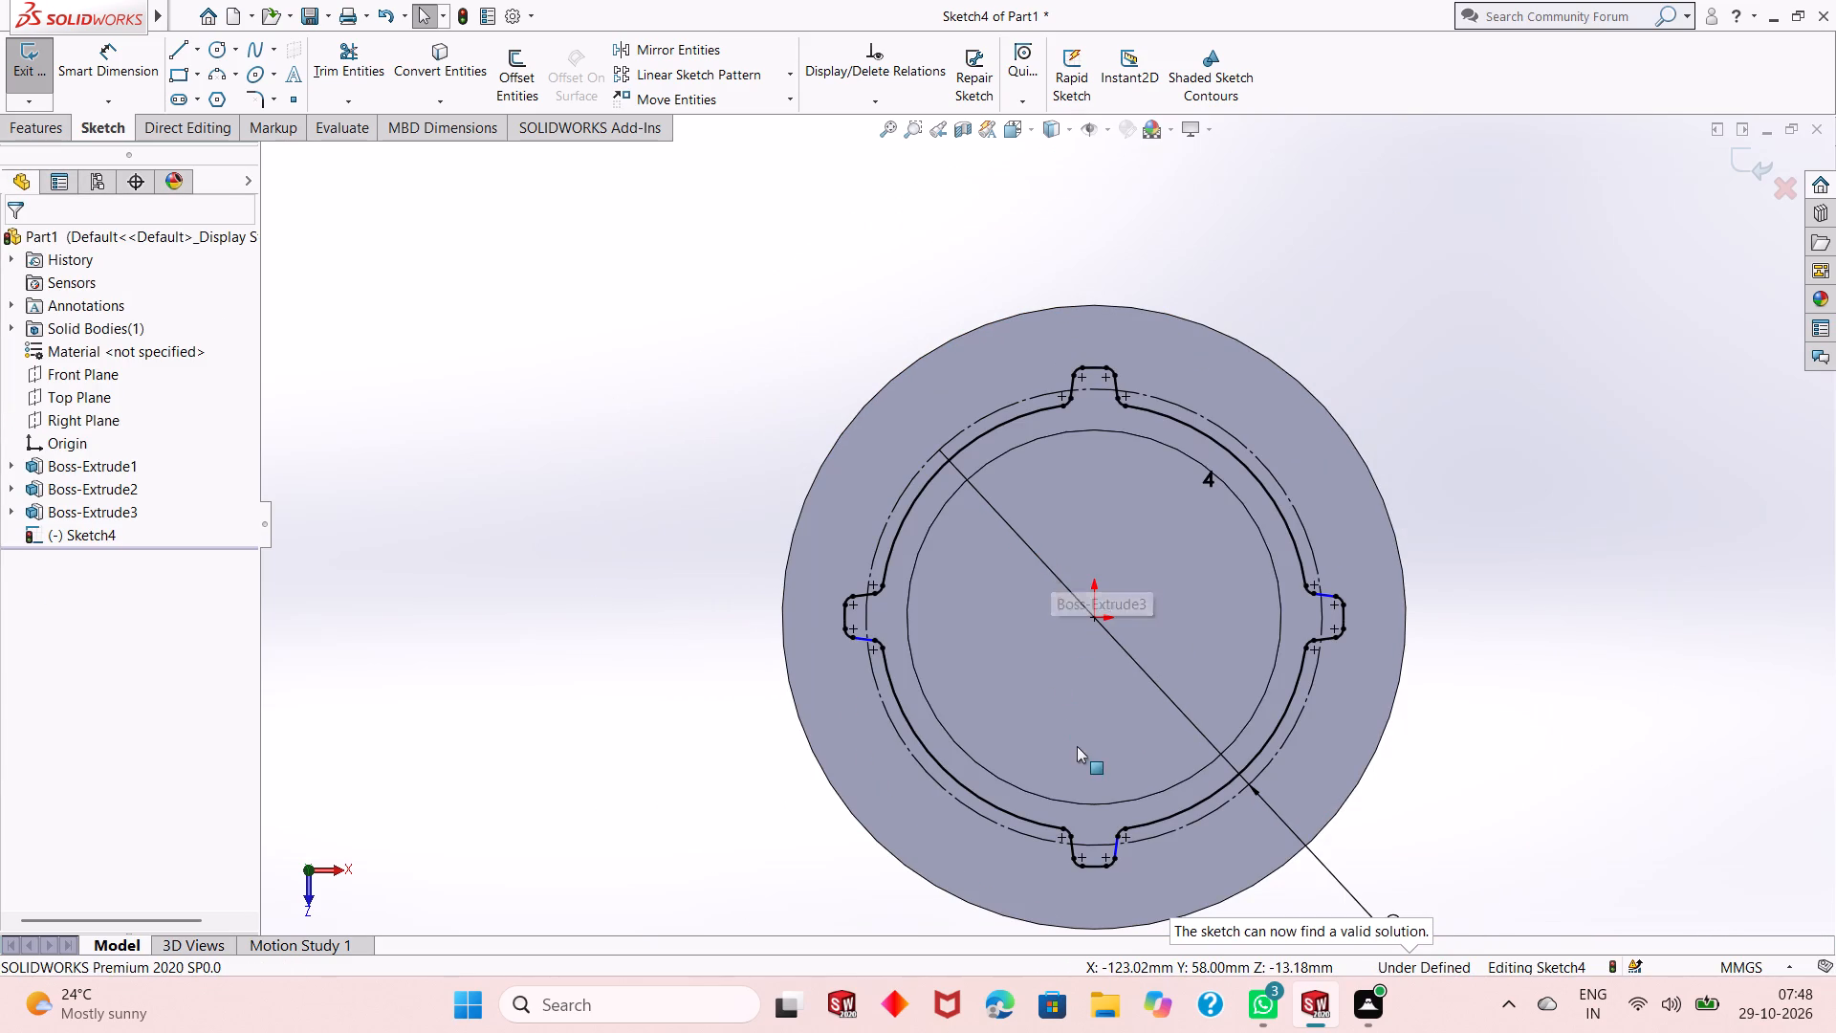
scroll(909, 686, down, 4)
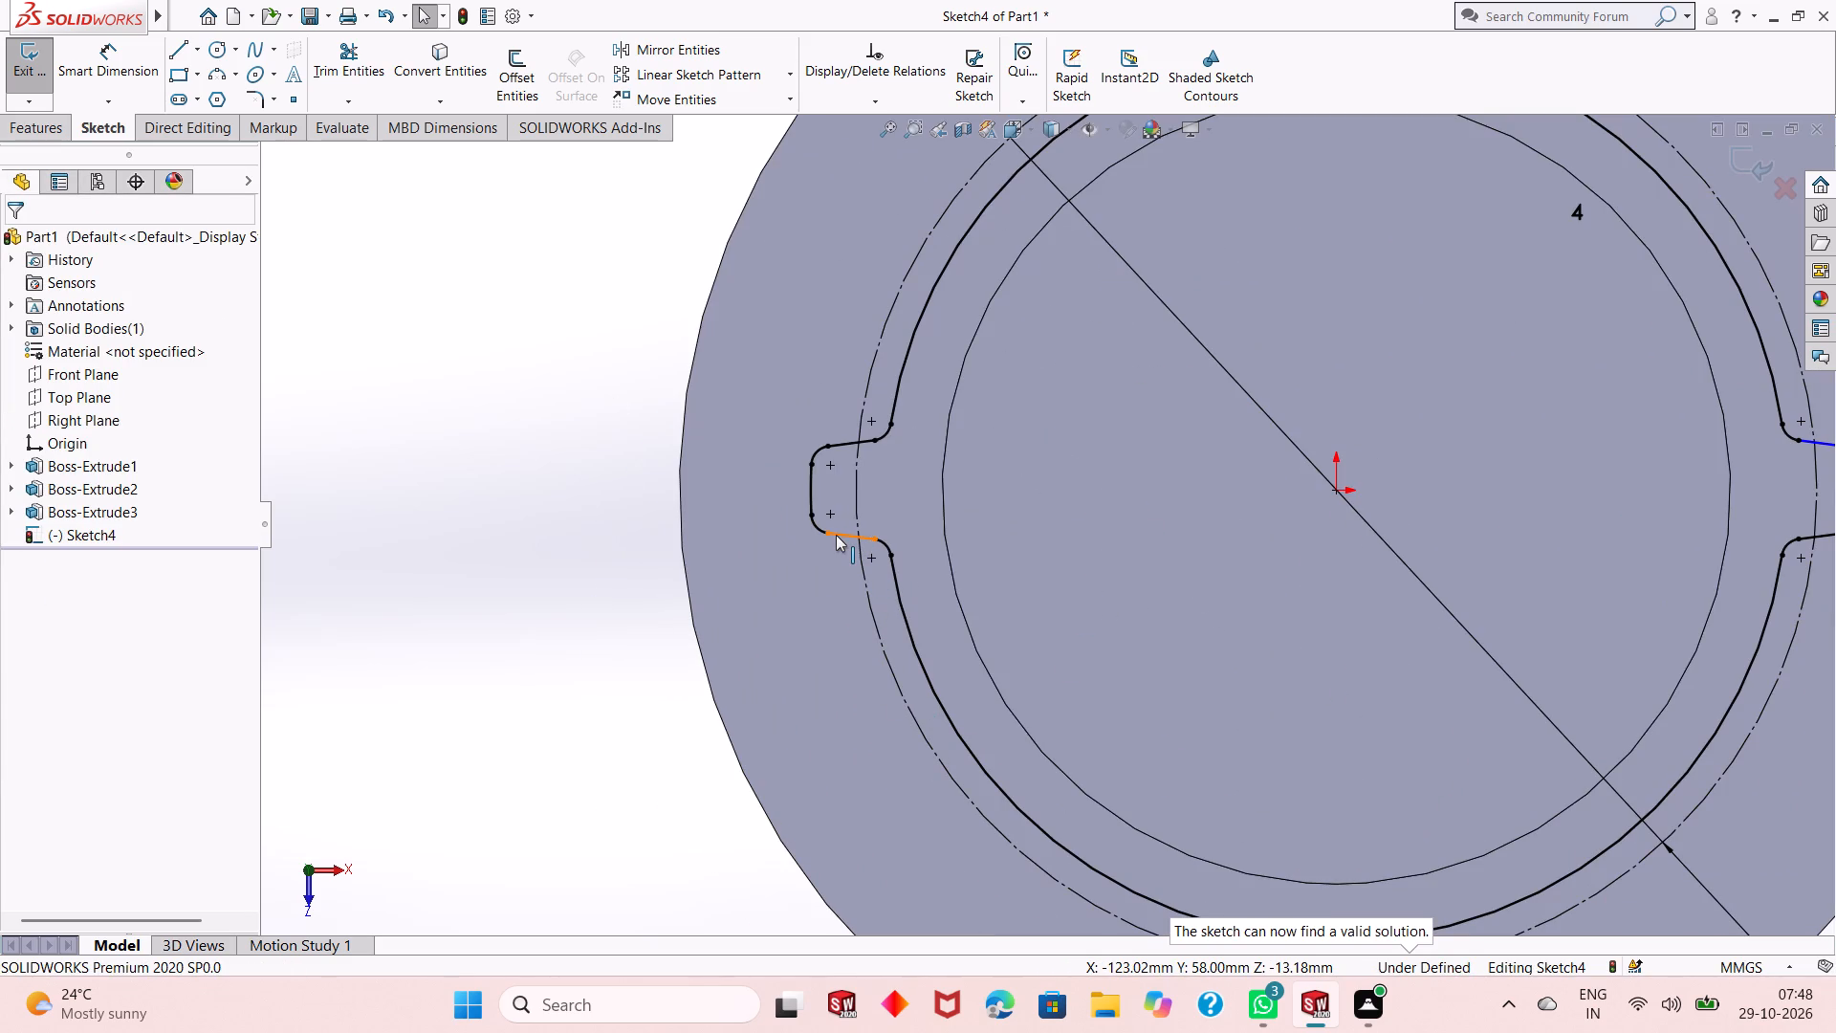
click(829, 535)
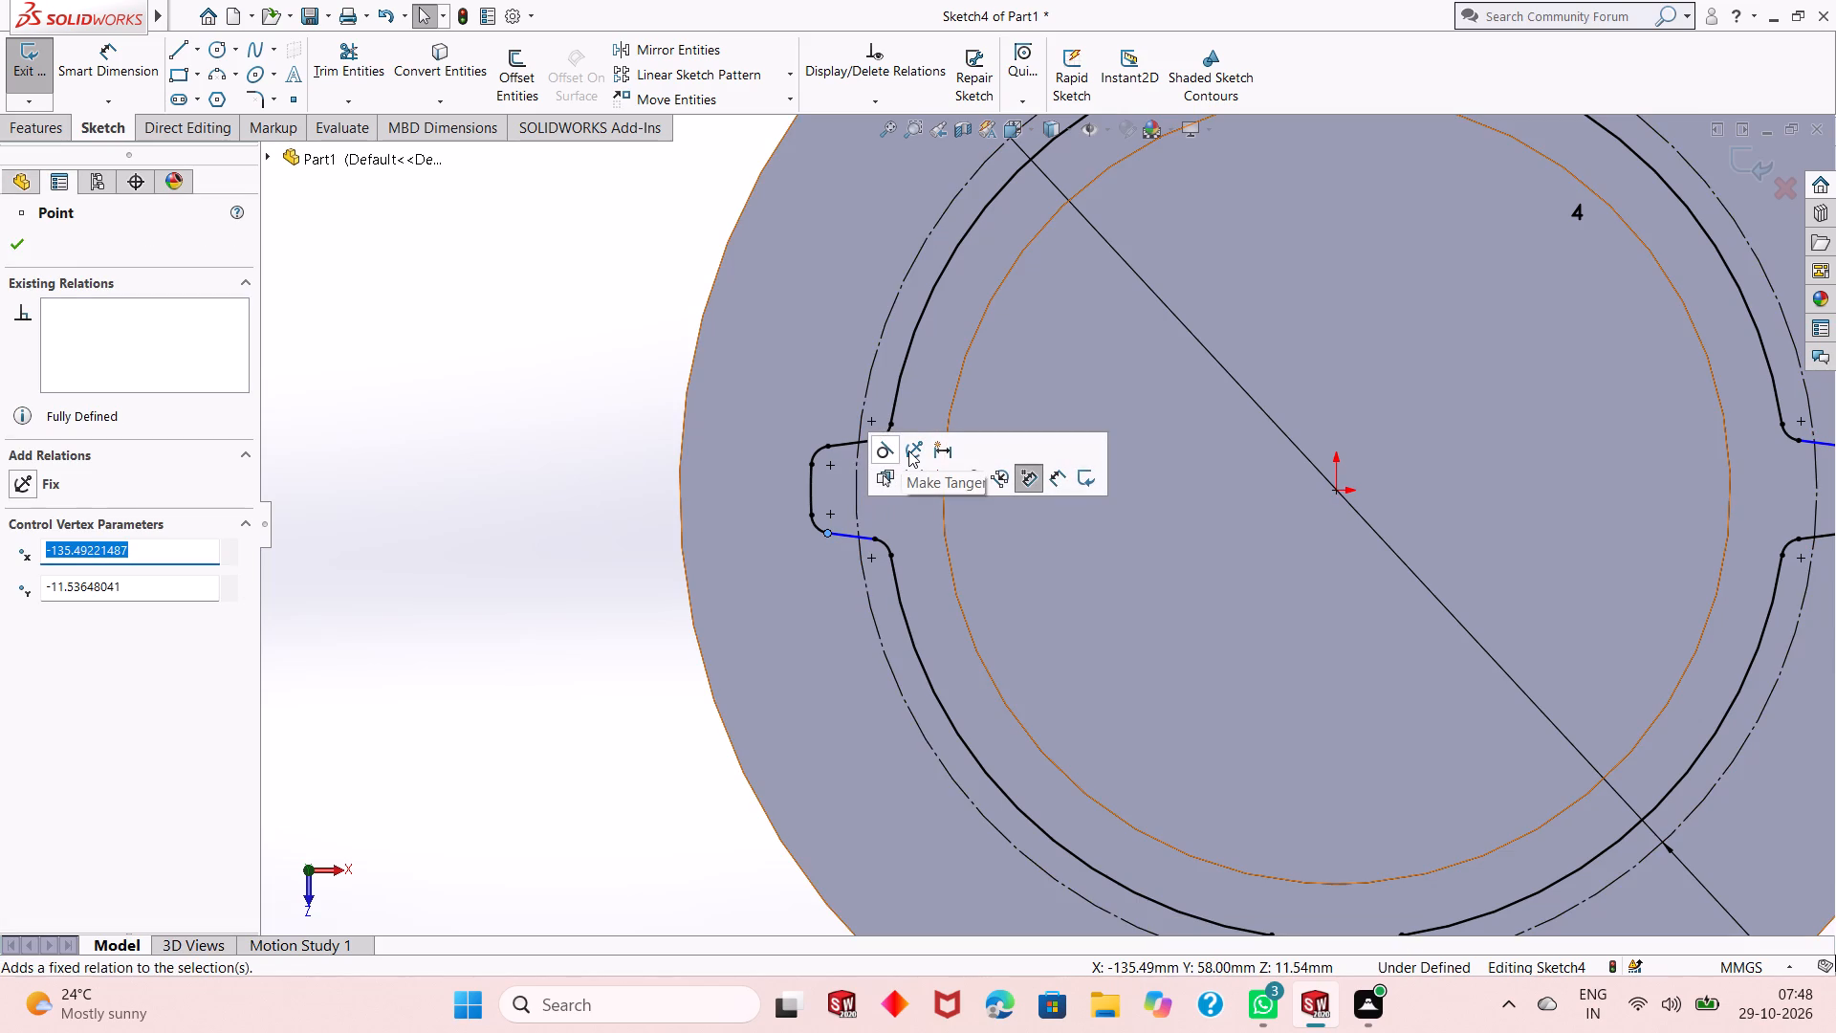
click(908, 451)
scroll(896, 665, up, 3)
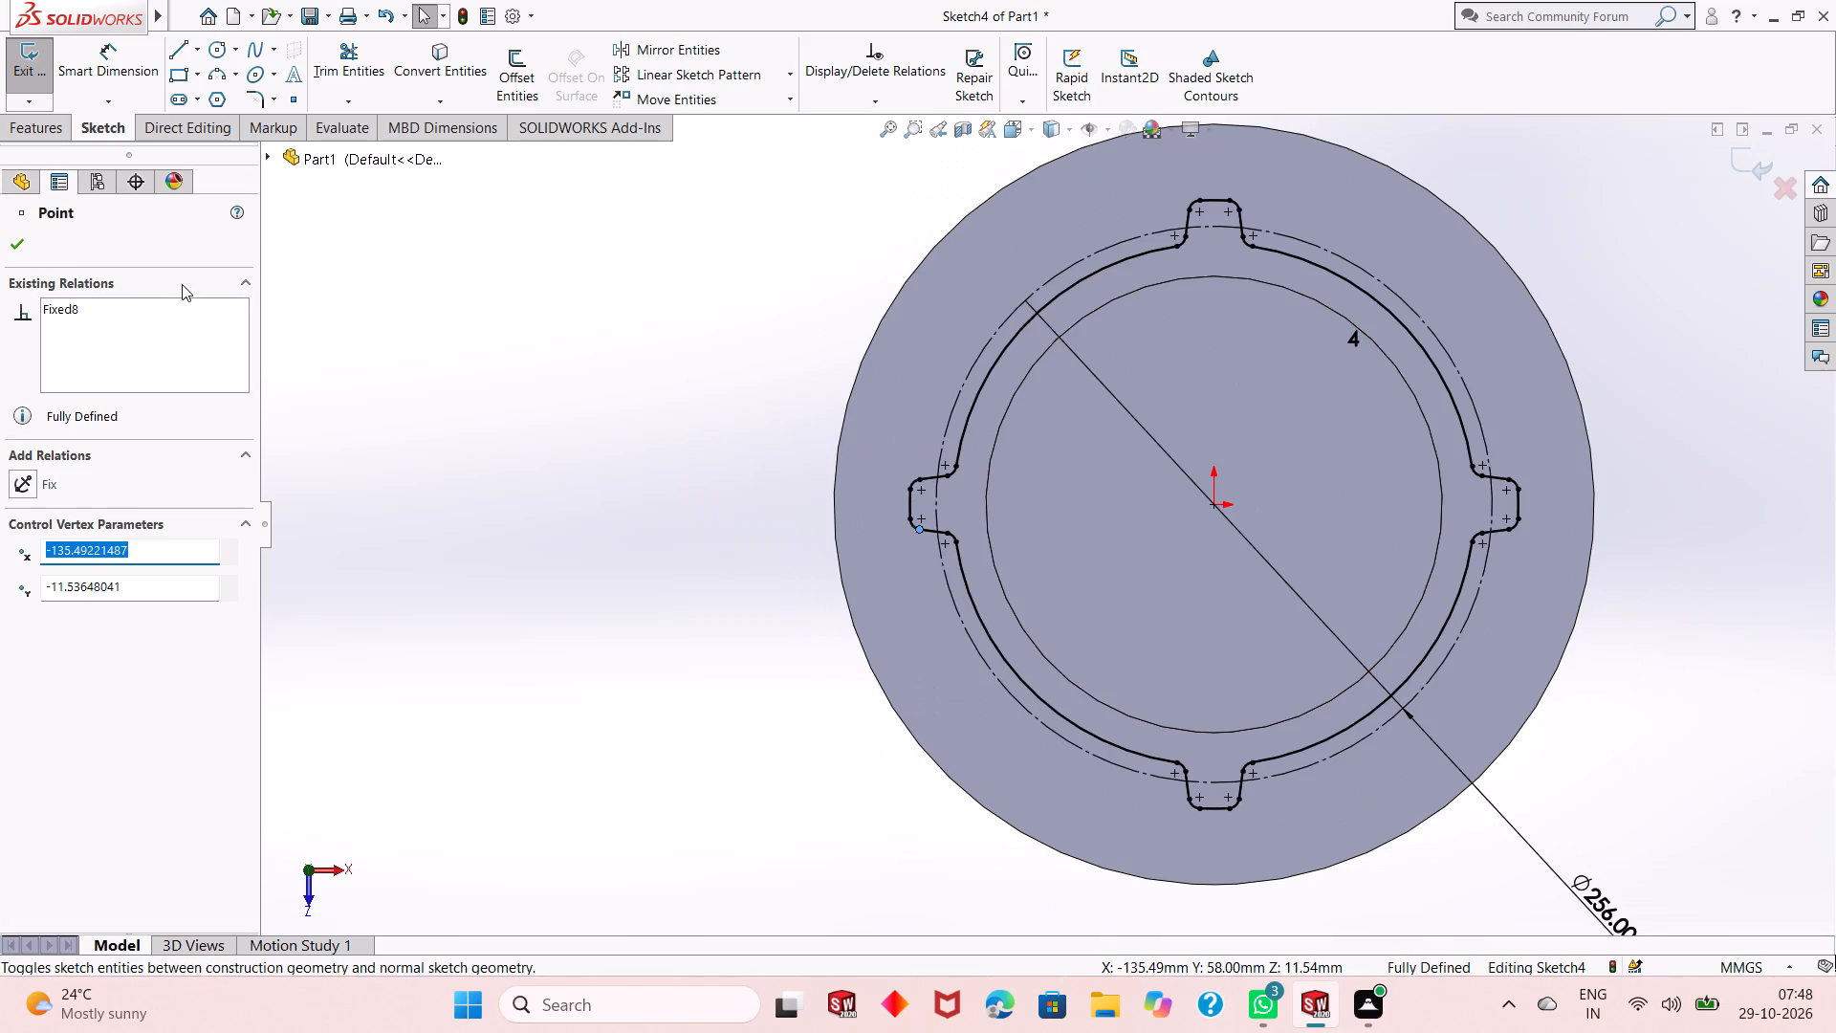
click(13, 245)
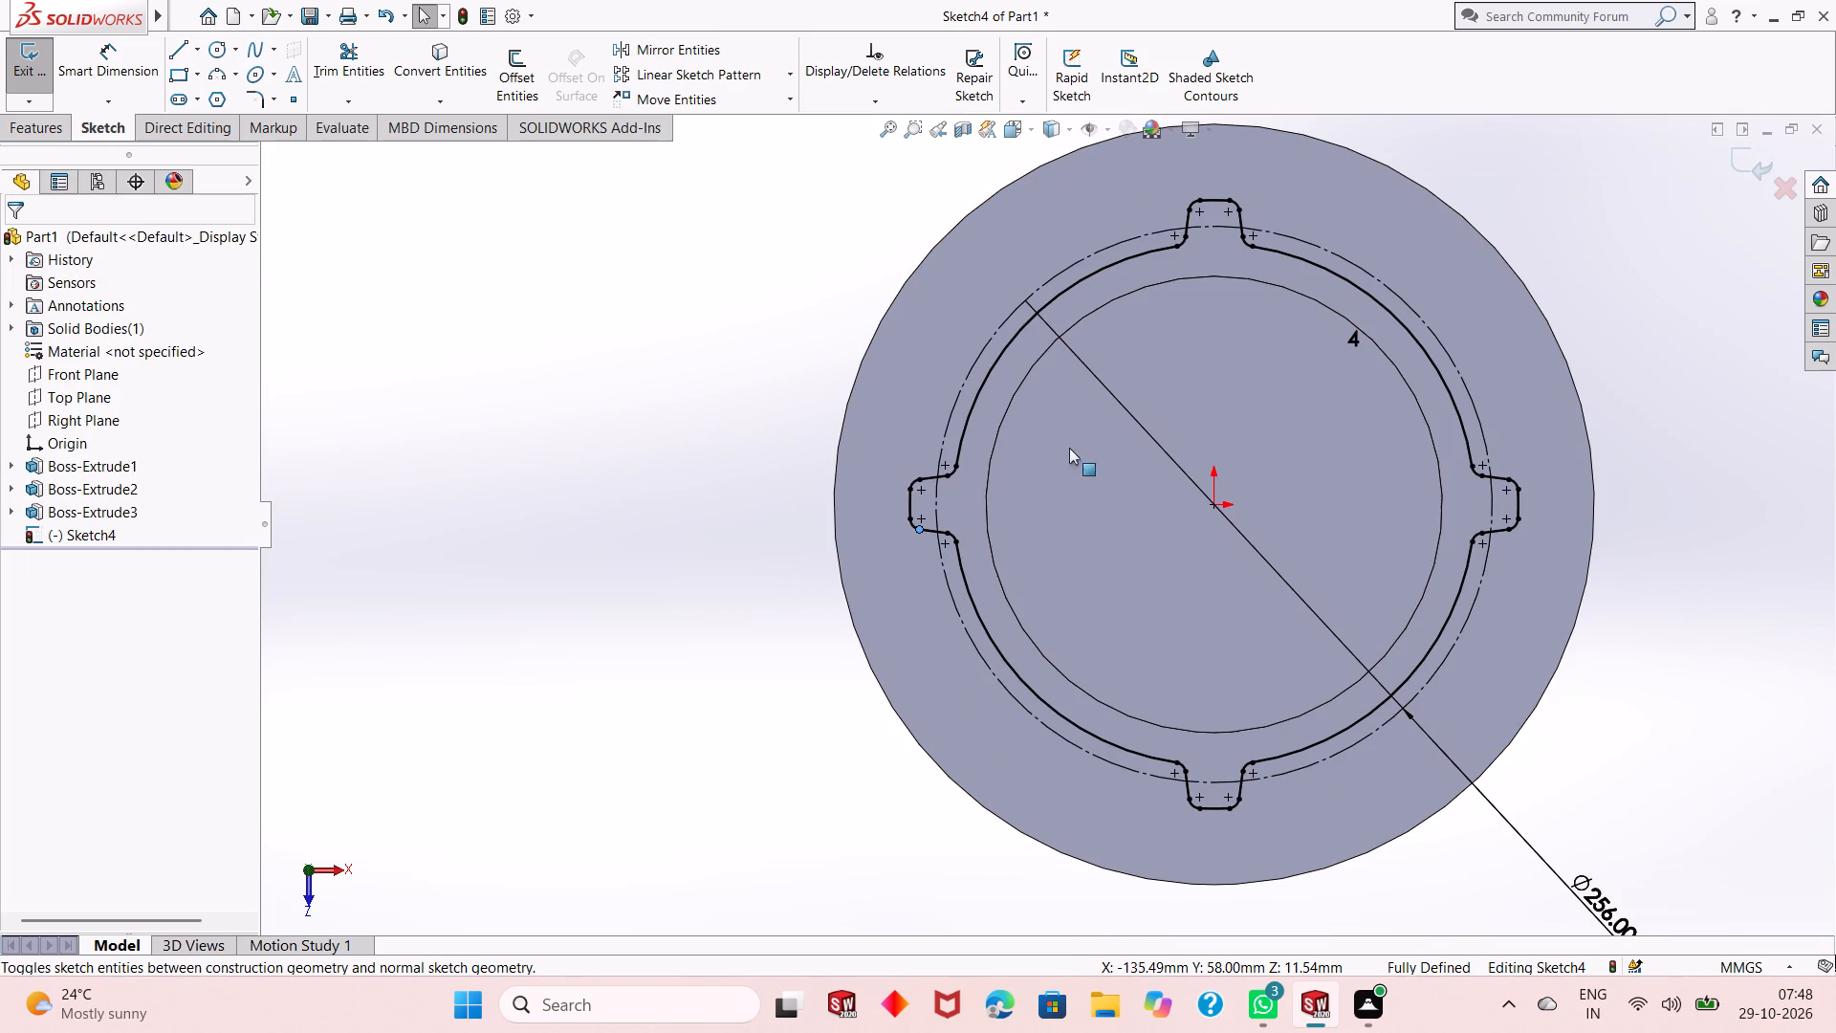
click(613, 534)
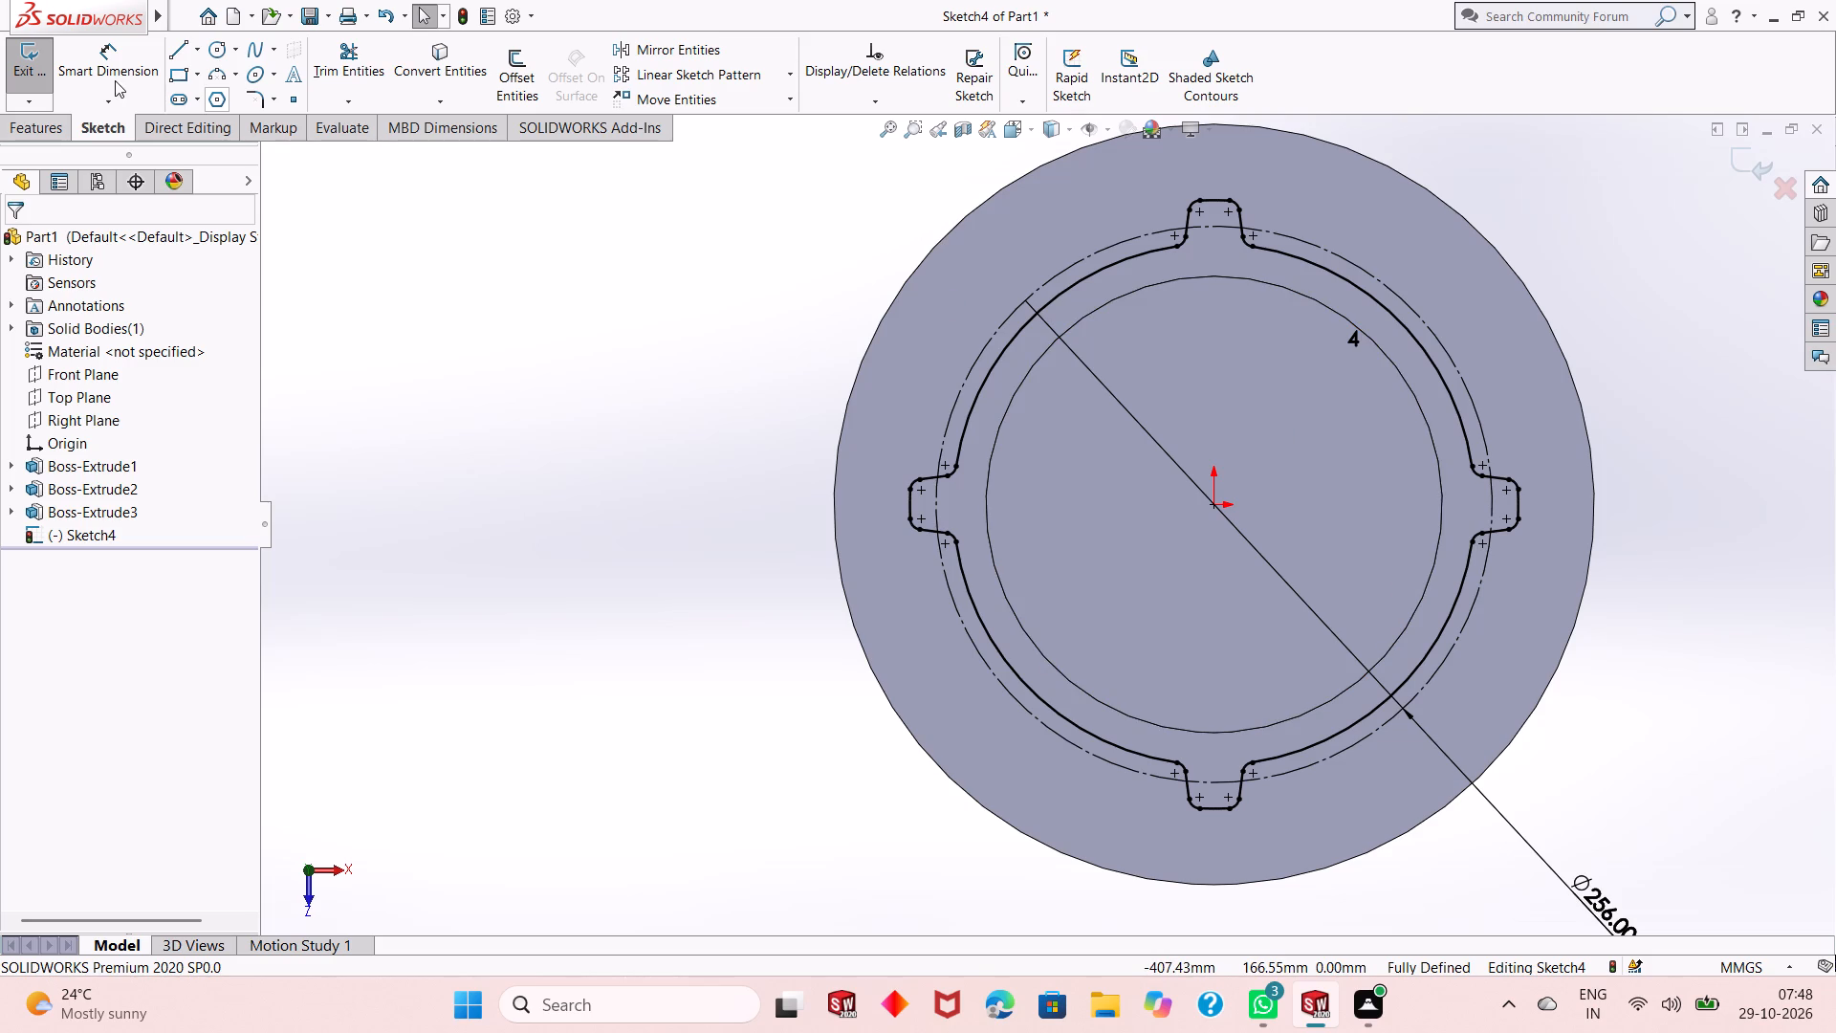
Sketch a circle centred on the origin with its radius reaching the boss's edge, about 105 mm.
click(216, 49)
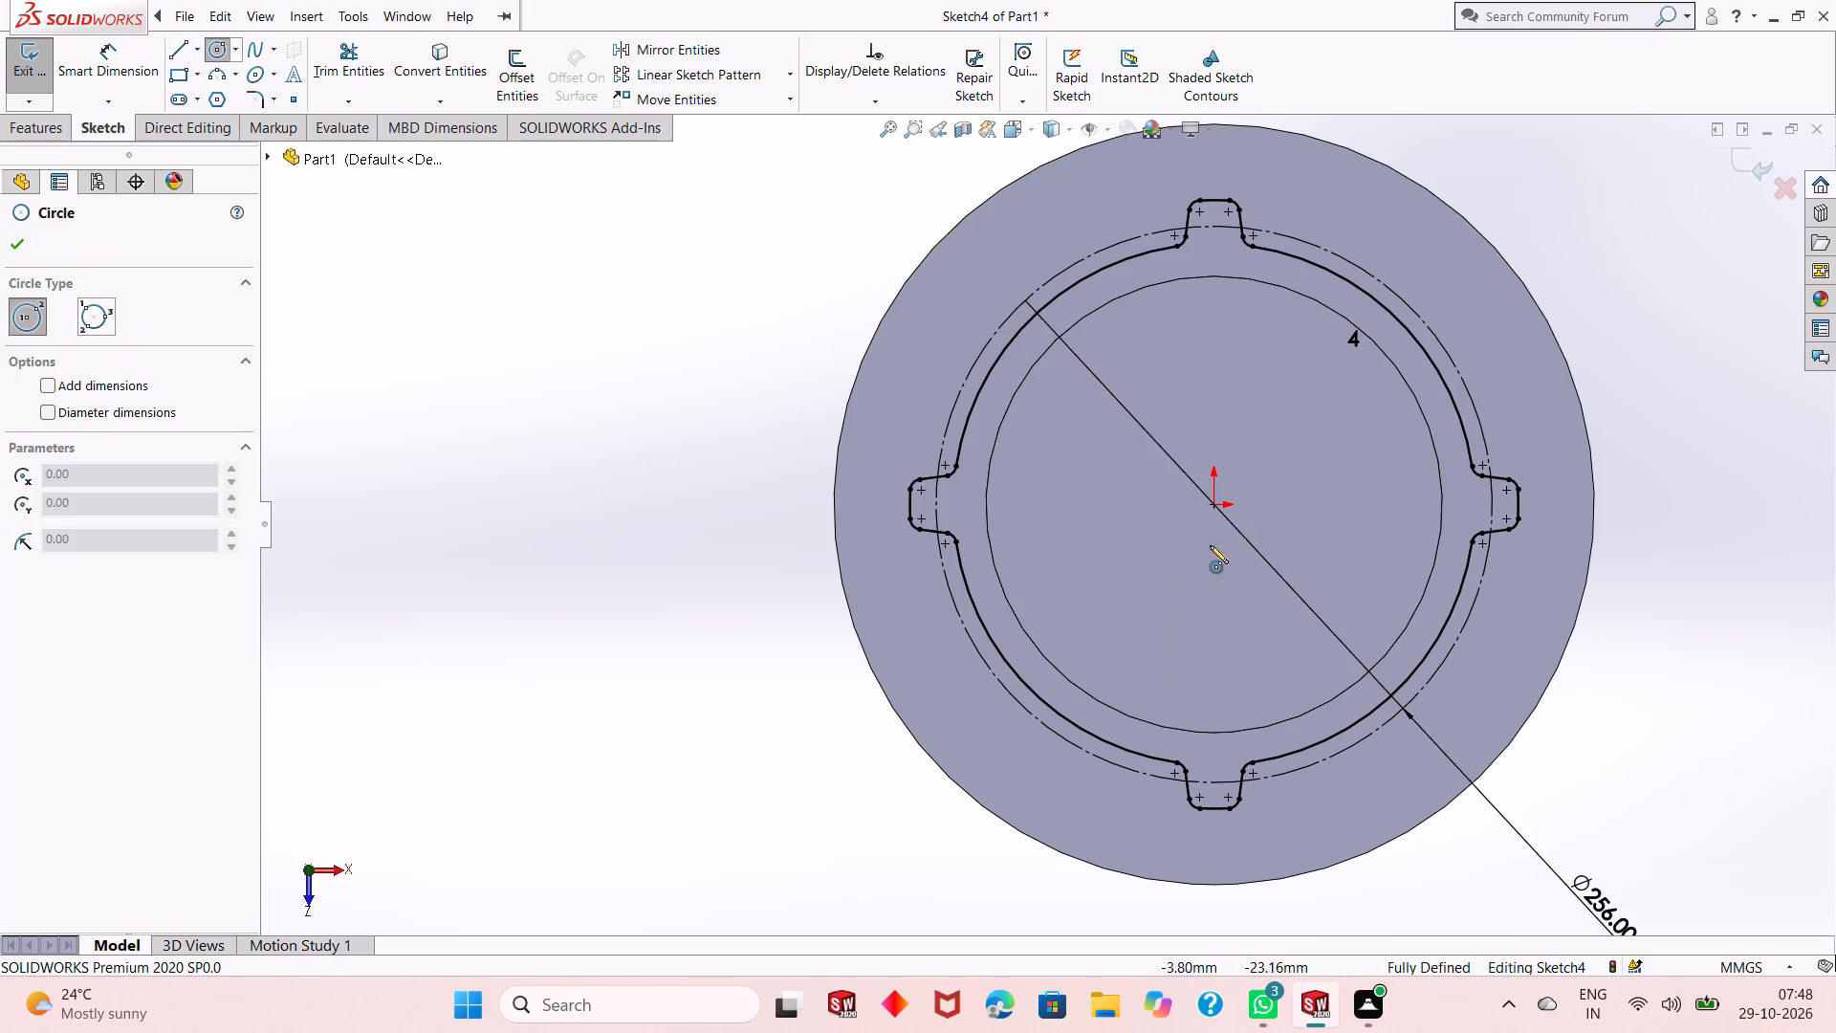
click(1217, 510)
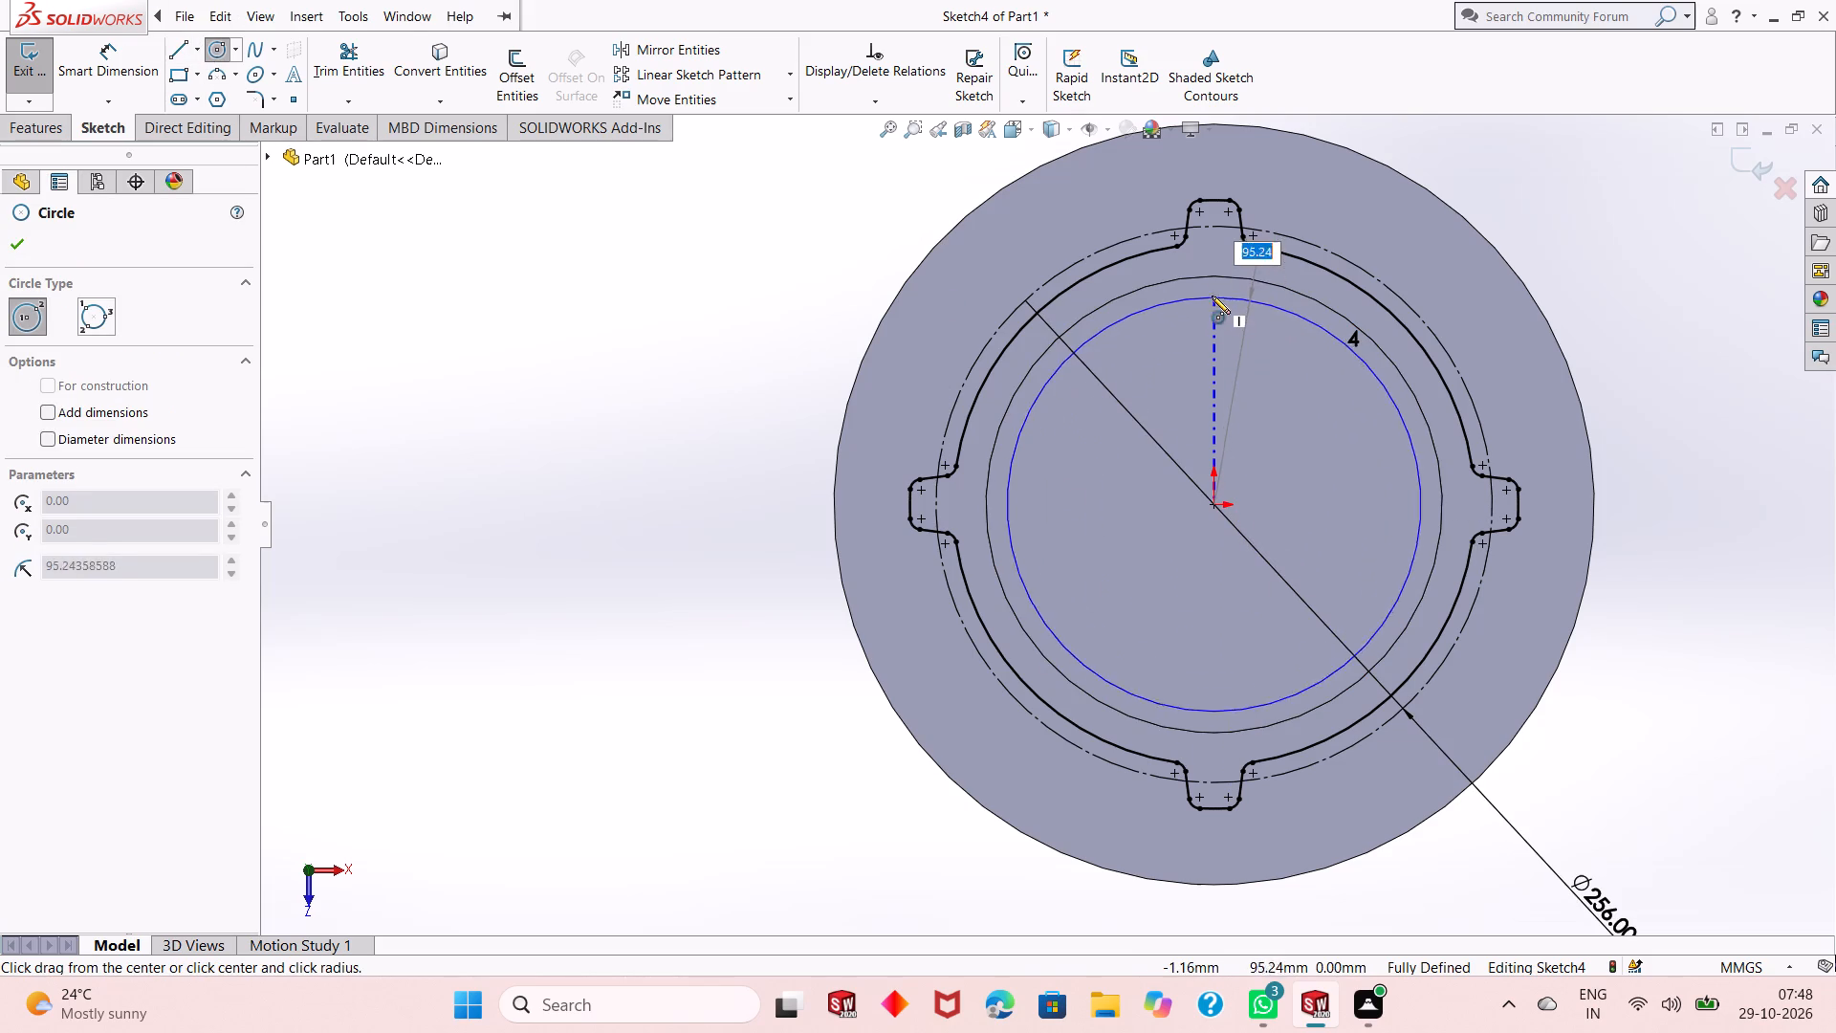
click(1220, 272)
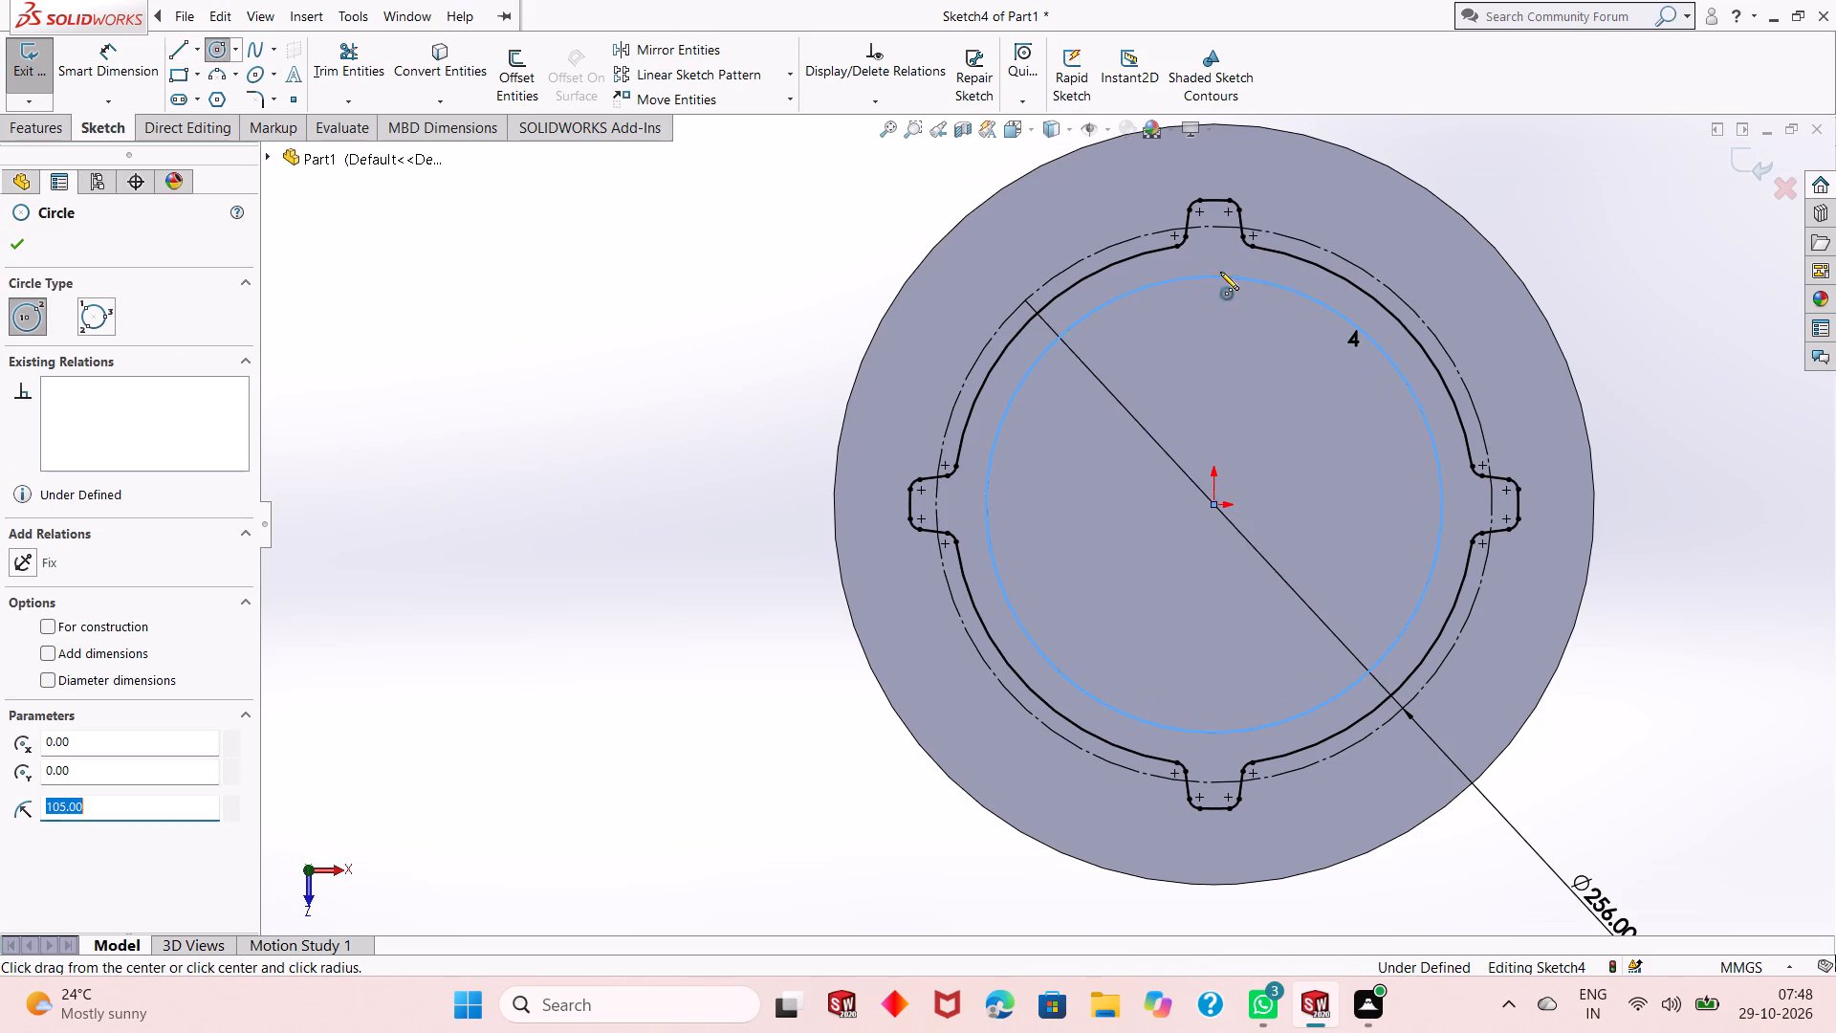
right_click(553, 225)
click(571, 235)
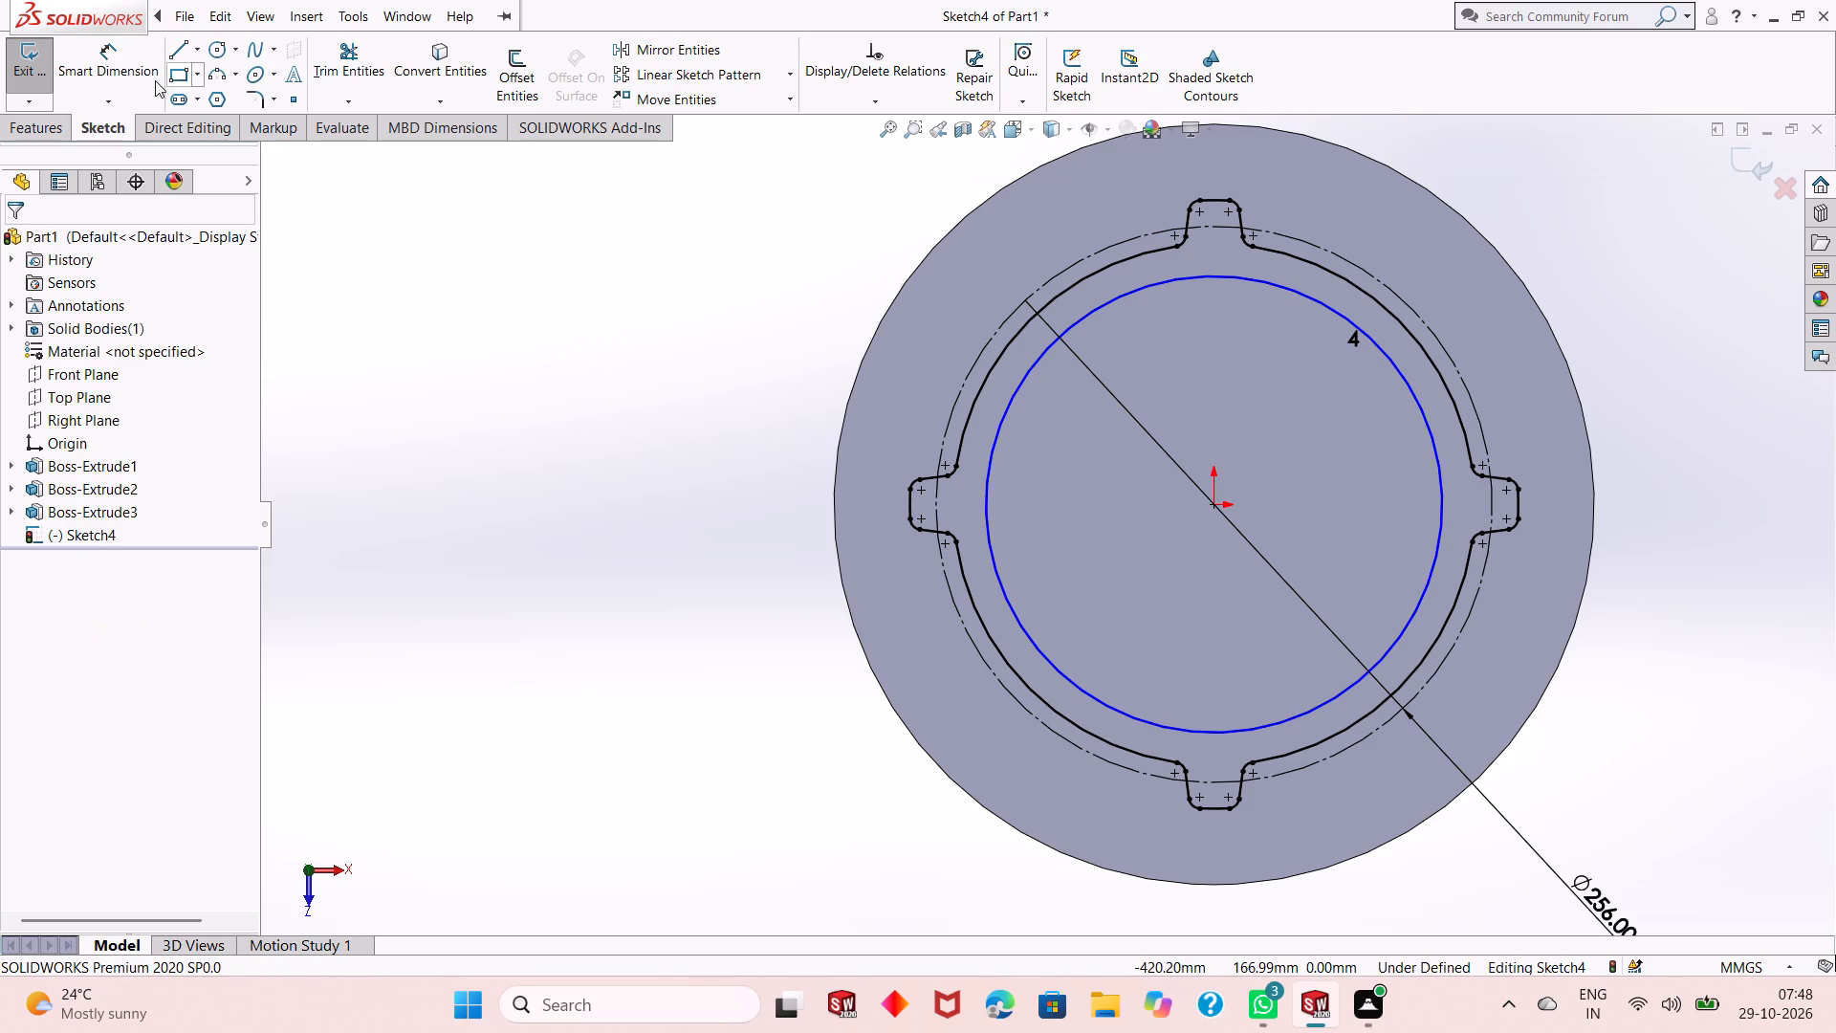
Dimension the new inner circle's diameter as 210 mm.
click(155, 80)
click(1144, 722)
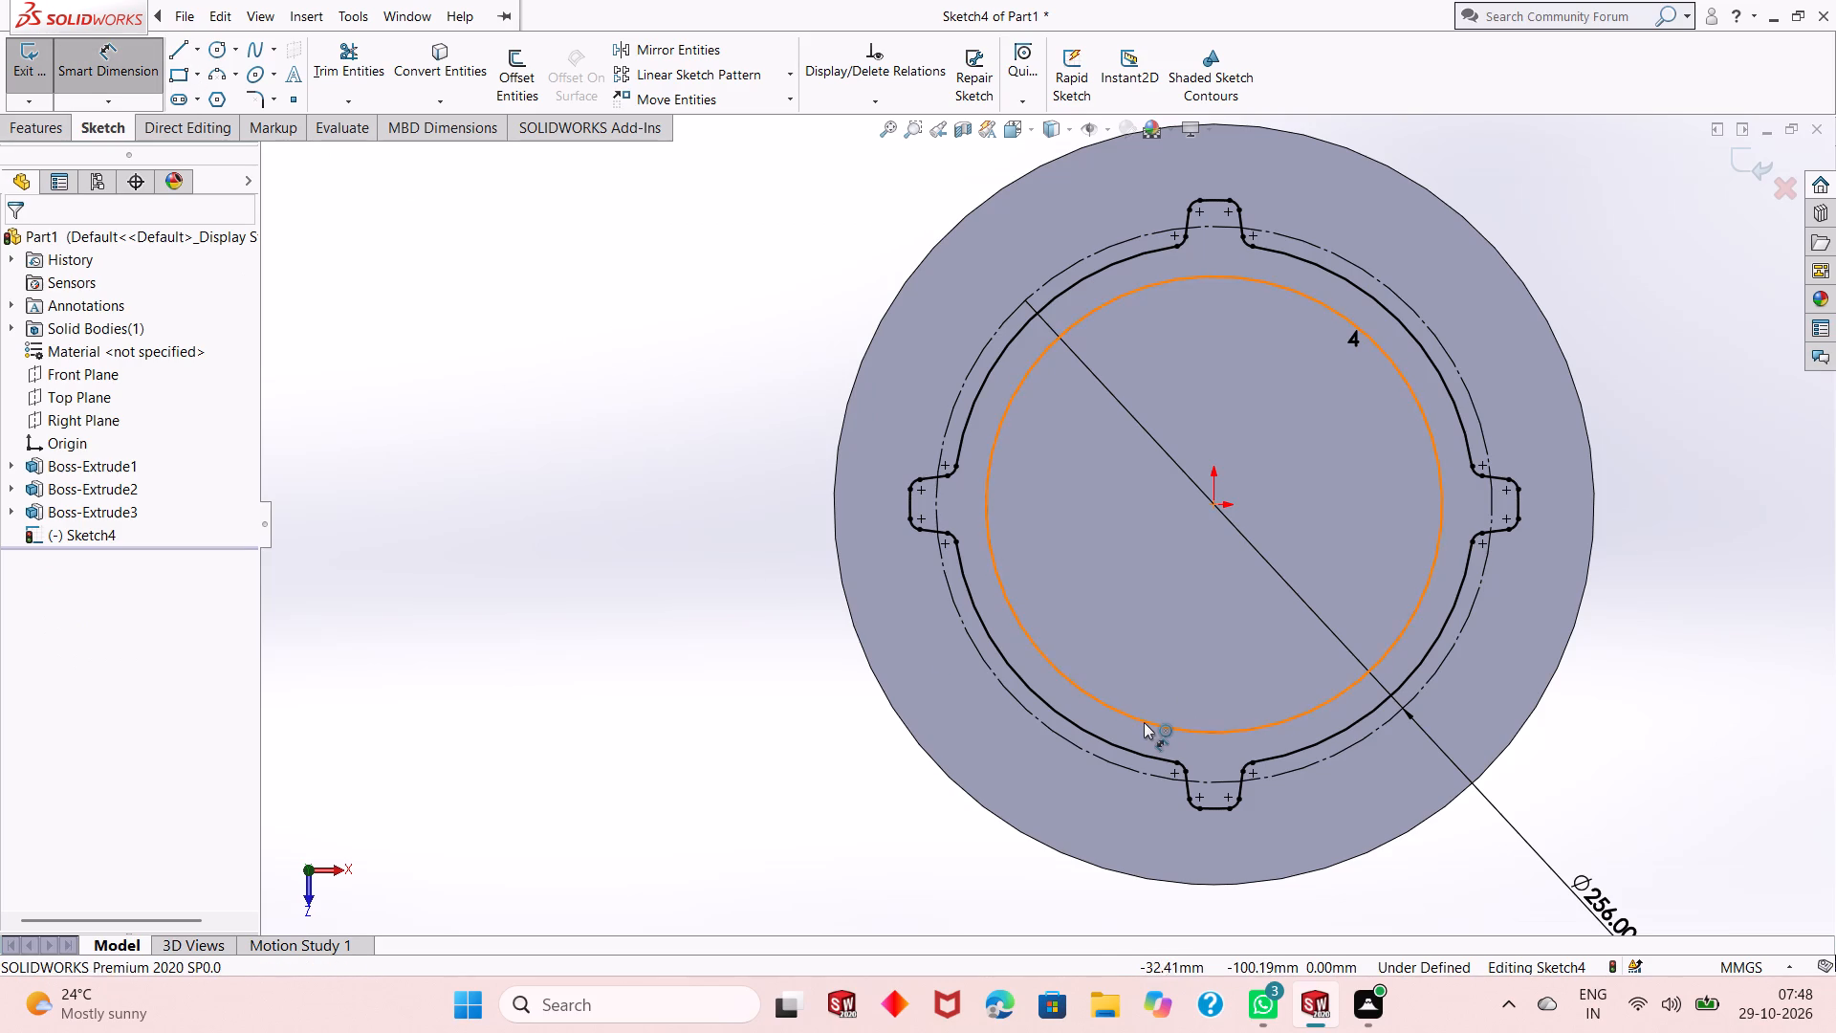
click(666, 764)
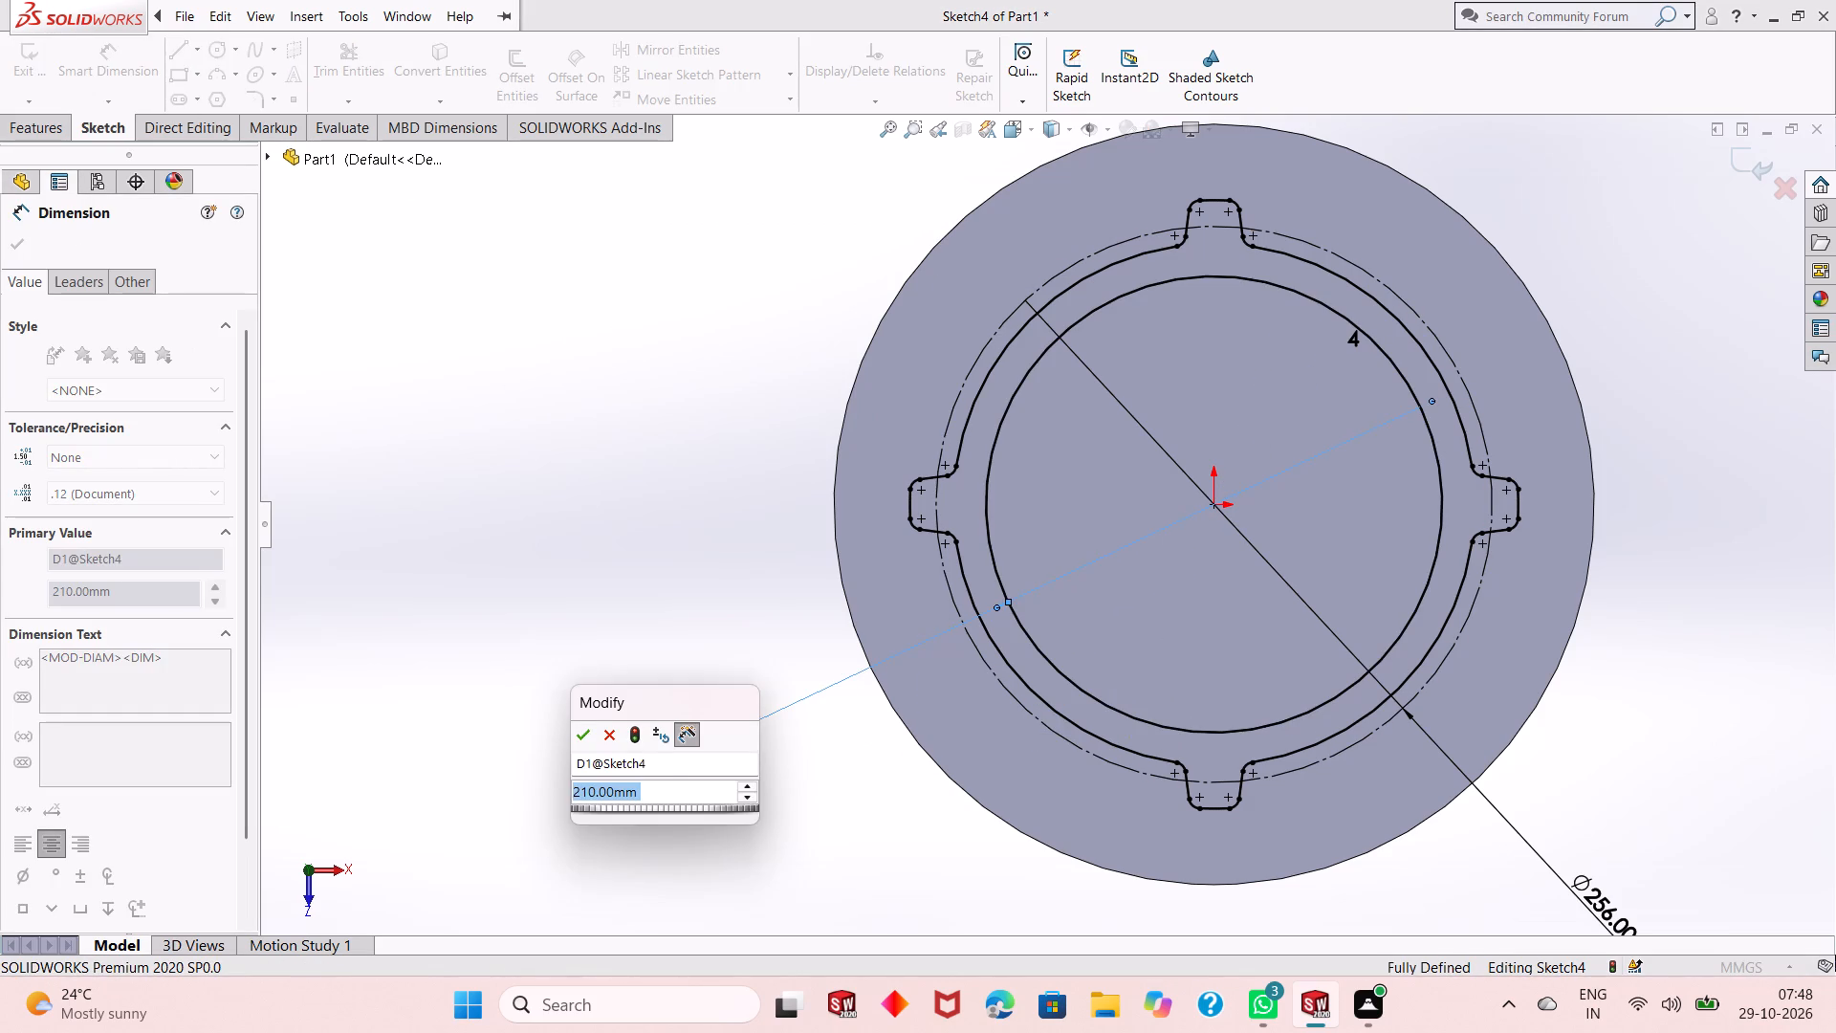
key(plus)
key(BackSpace)
key(BackSpace)
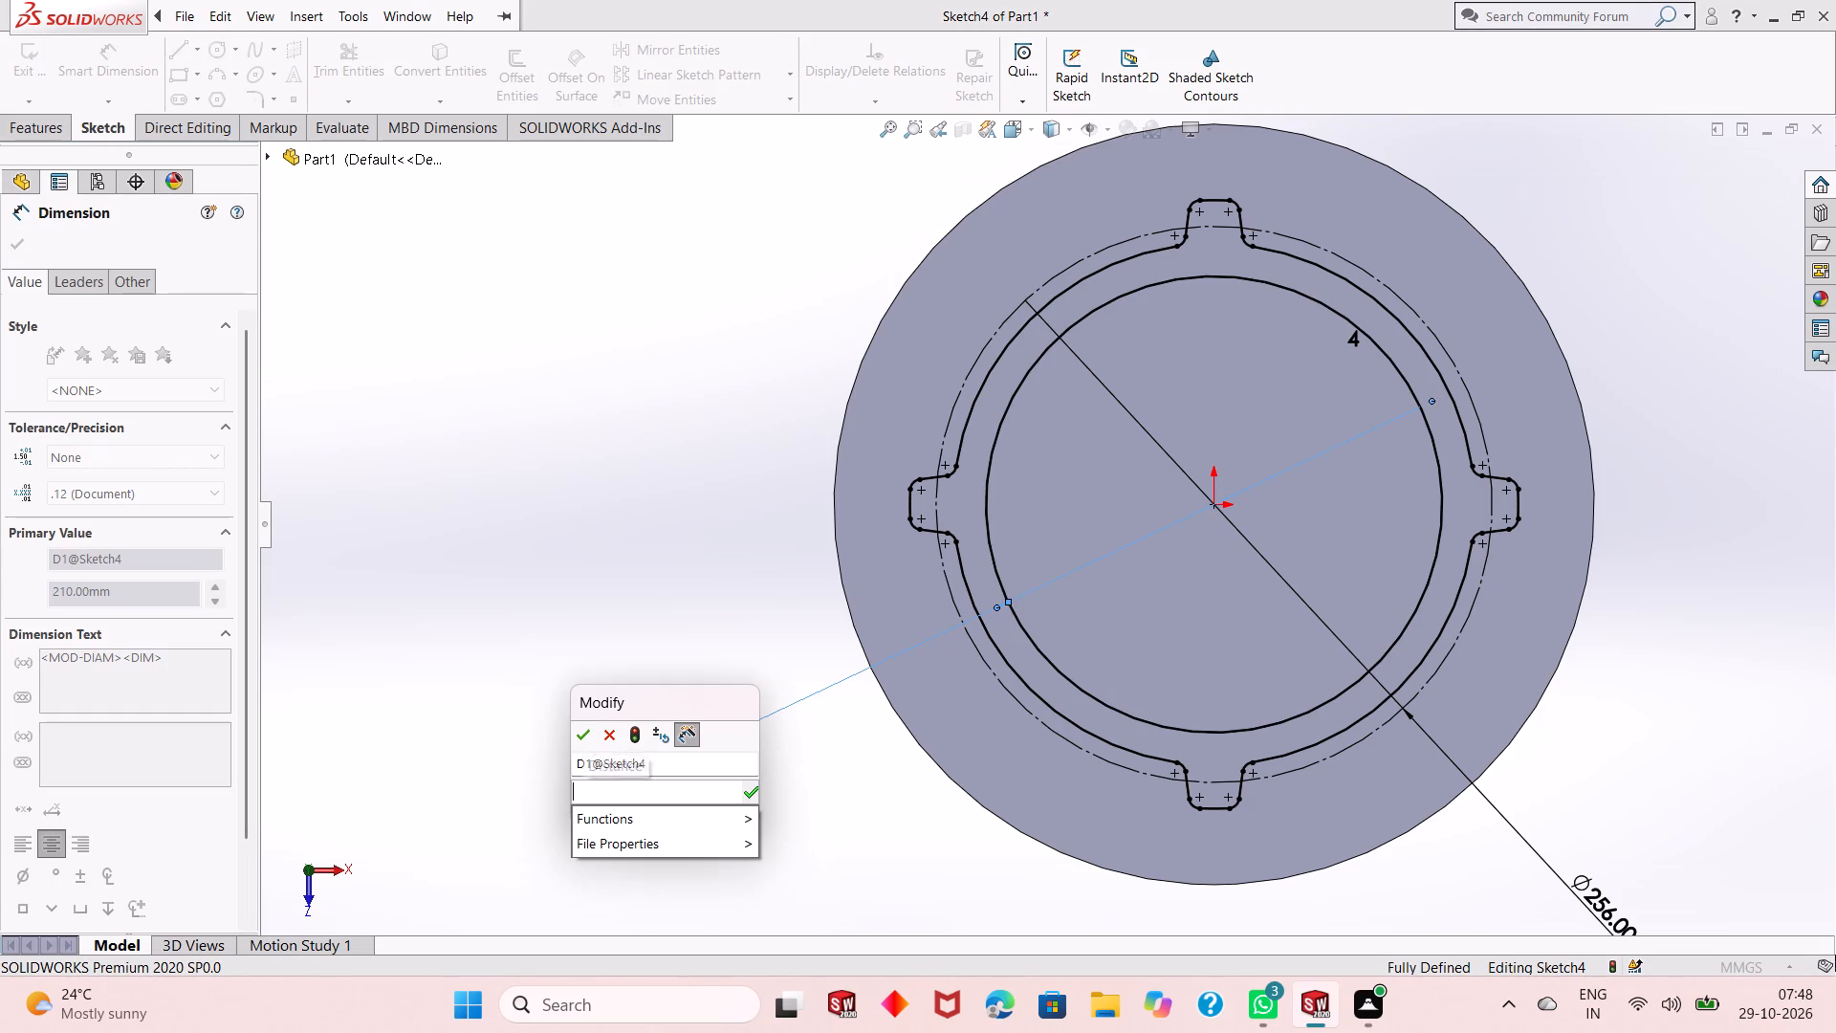
text(210)
key(Return)
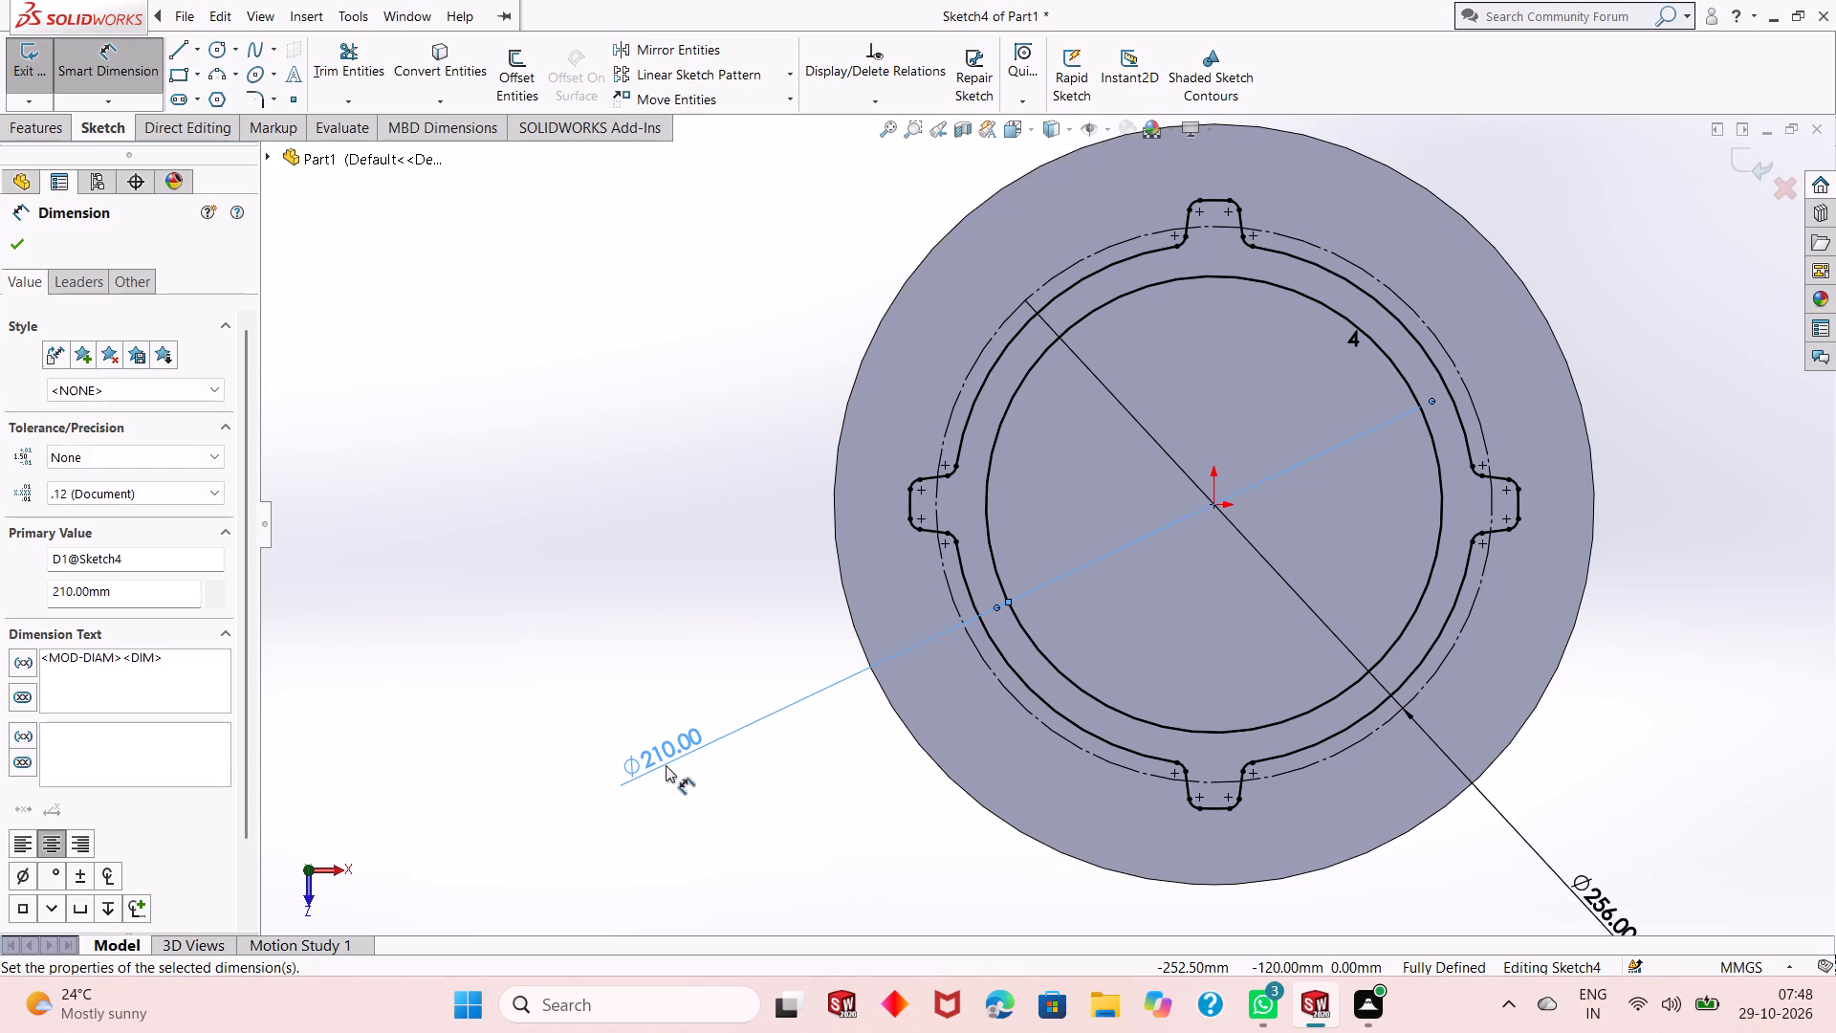
right_click(569, 544)
click(593, 597)
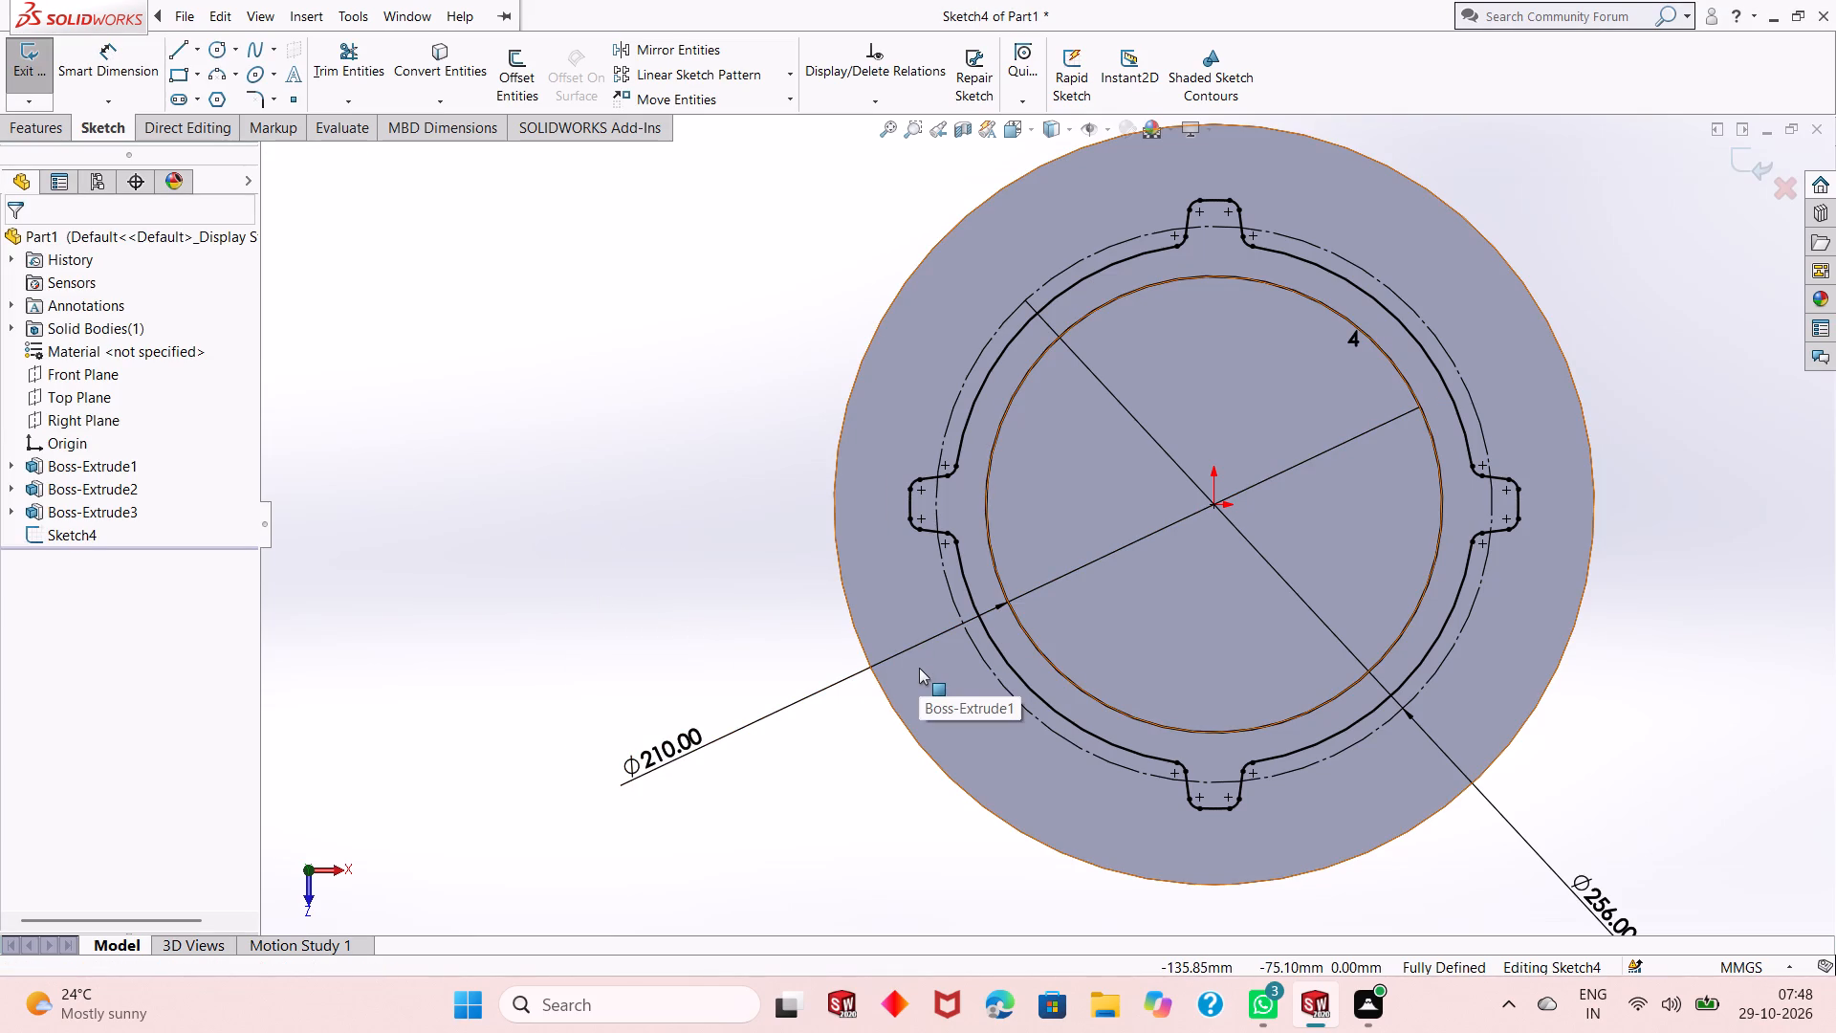
click(721, 579)
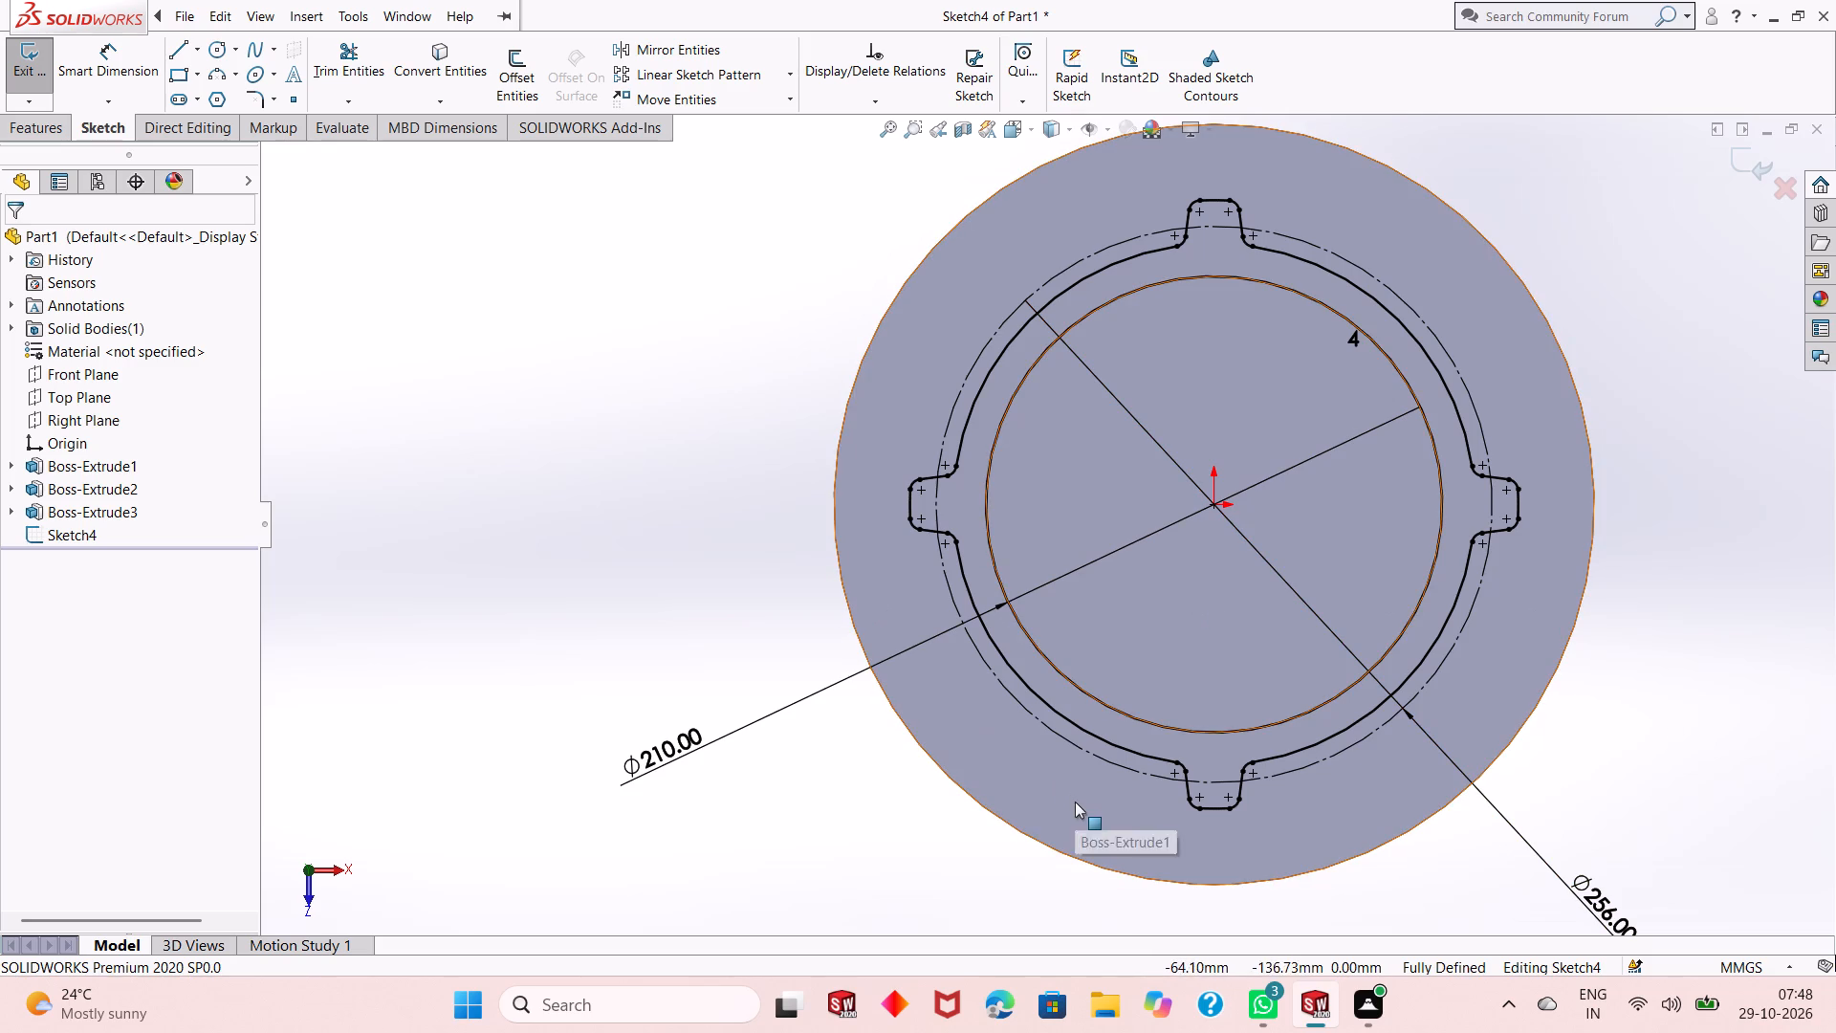
Extrude the four-toothed ring profile as a blind boss 8 mm deep, pointing away from the base disc.
middle_drag(1075, 802, 1049, 526)
middle_drag(1049, 519, 1094, 386)
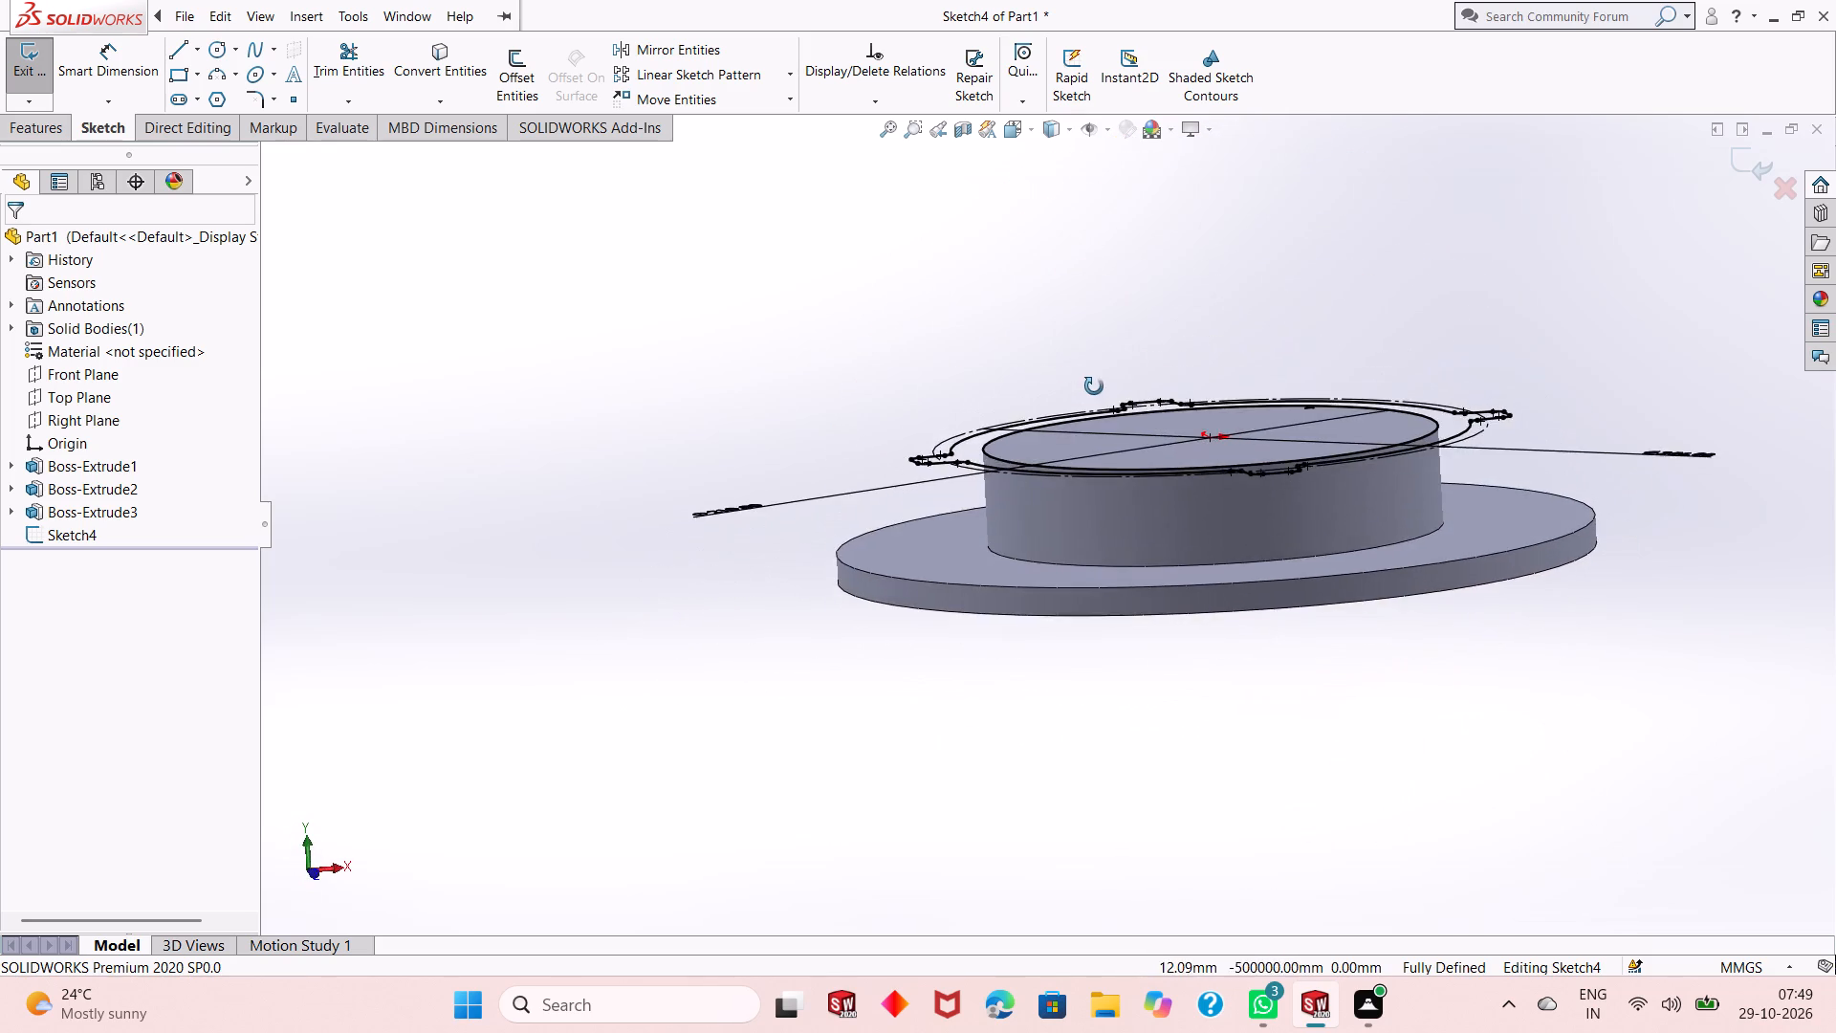
middle_drag(1094, 386, 1095, 530)
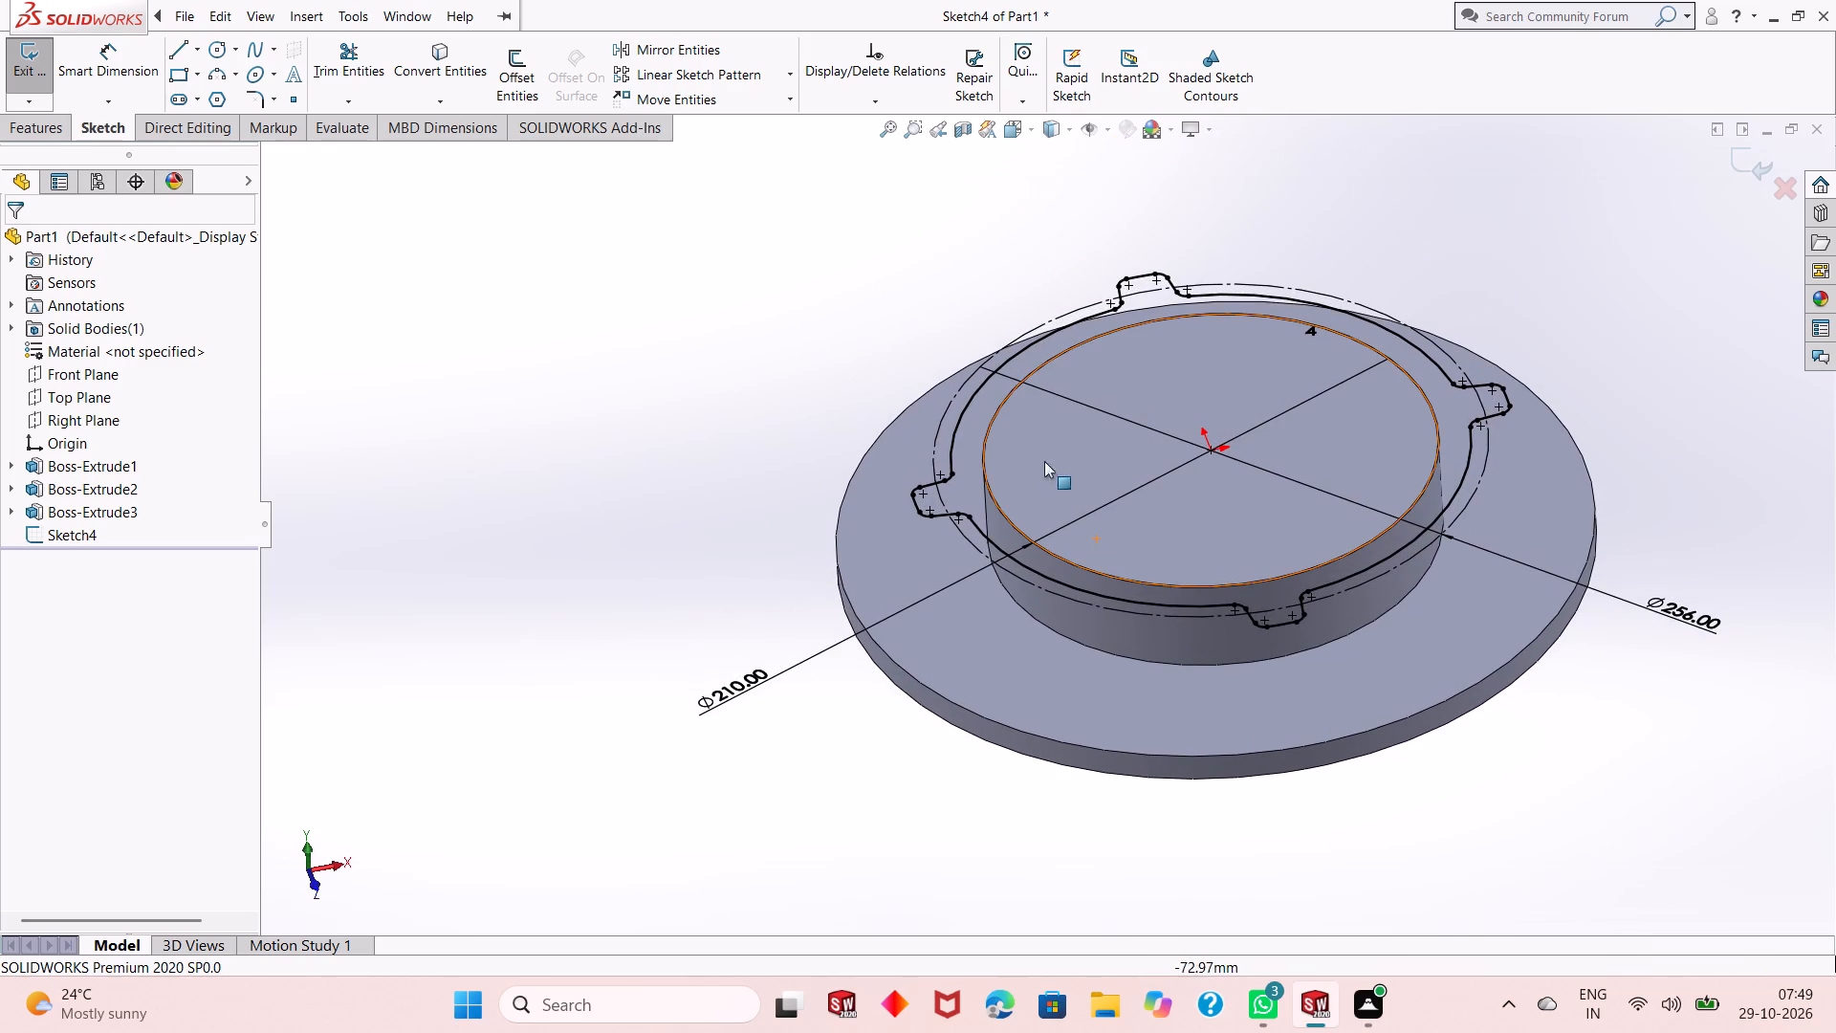
click(22, 121)
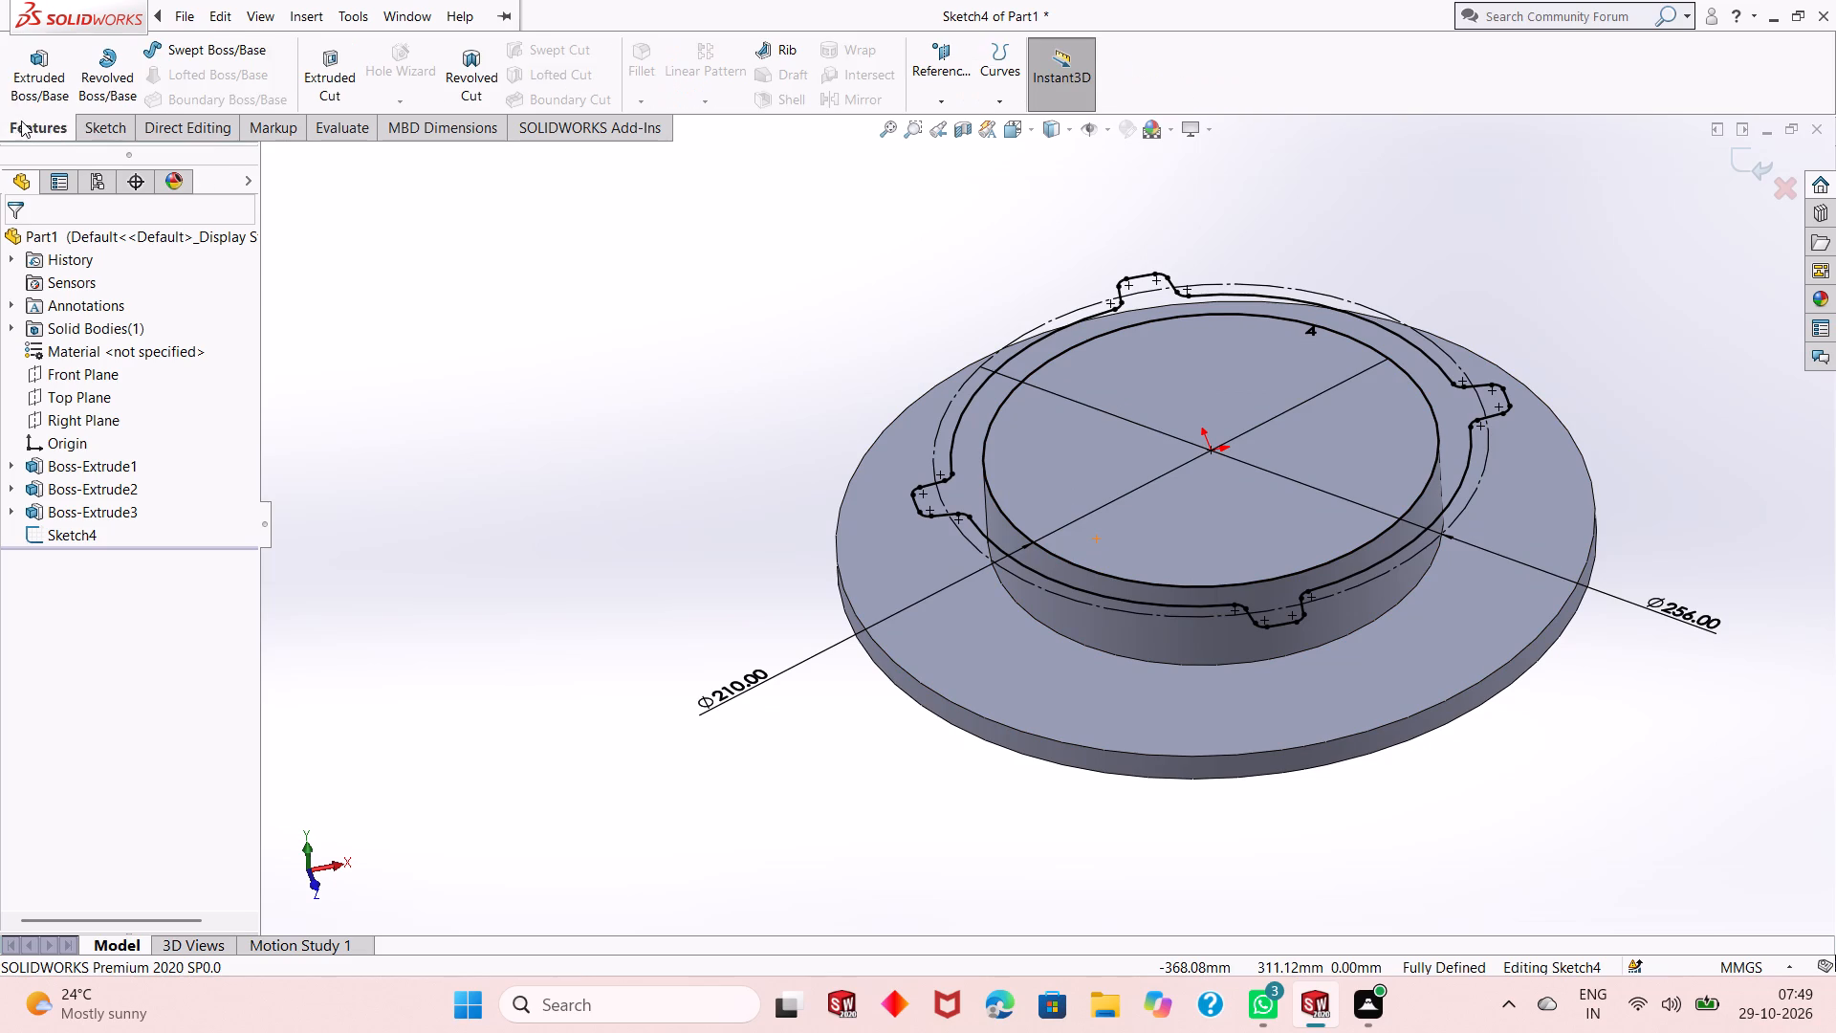
click(27, 91)
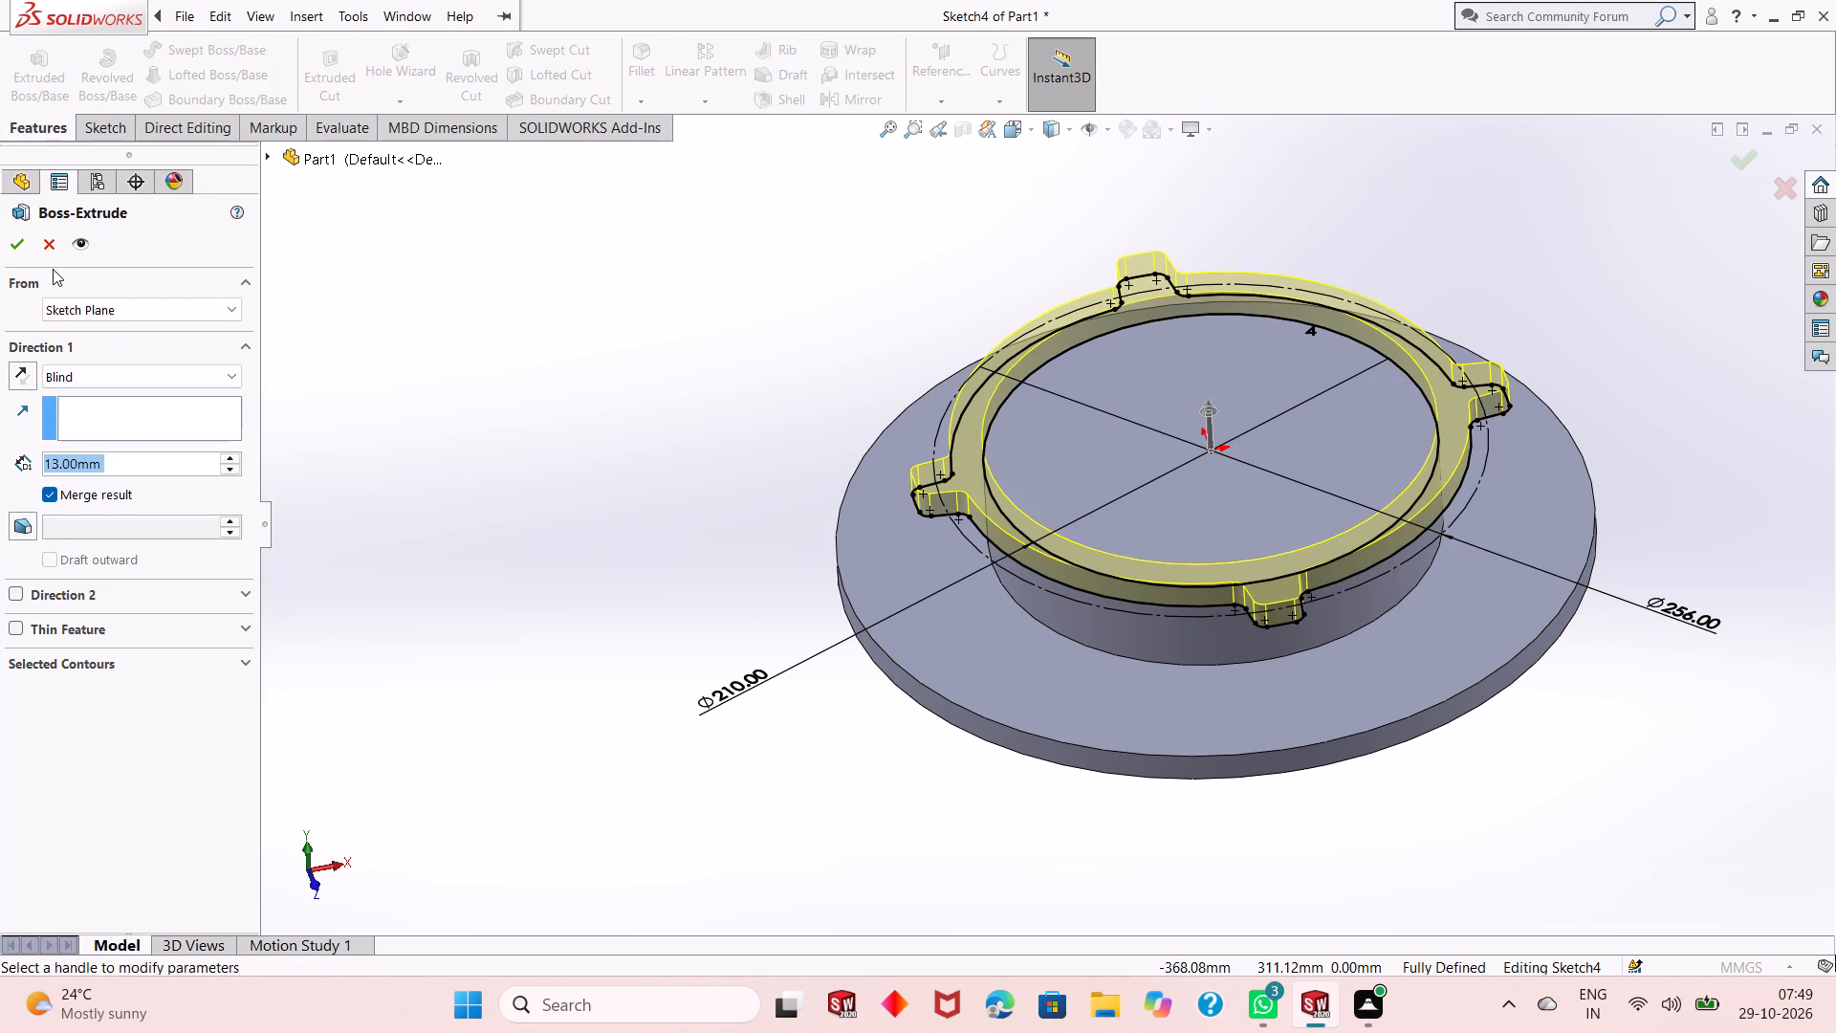
click(22, 371)
double_click(128, 462)
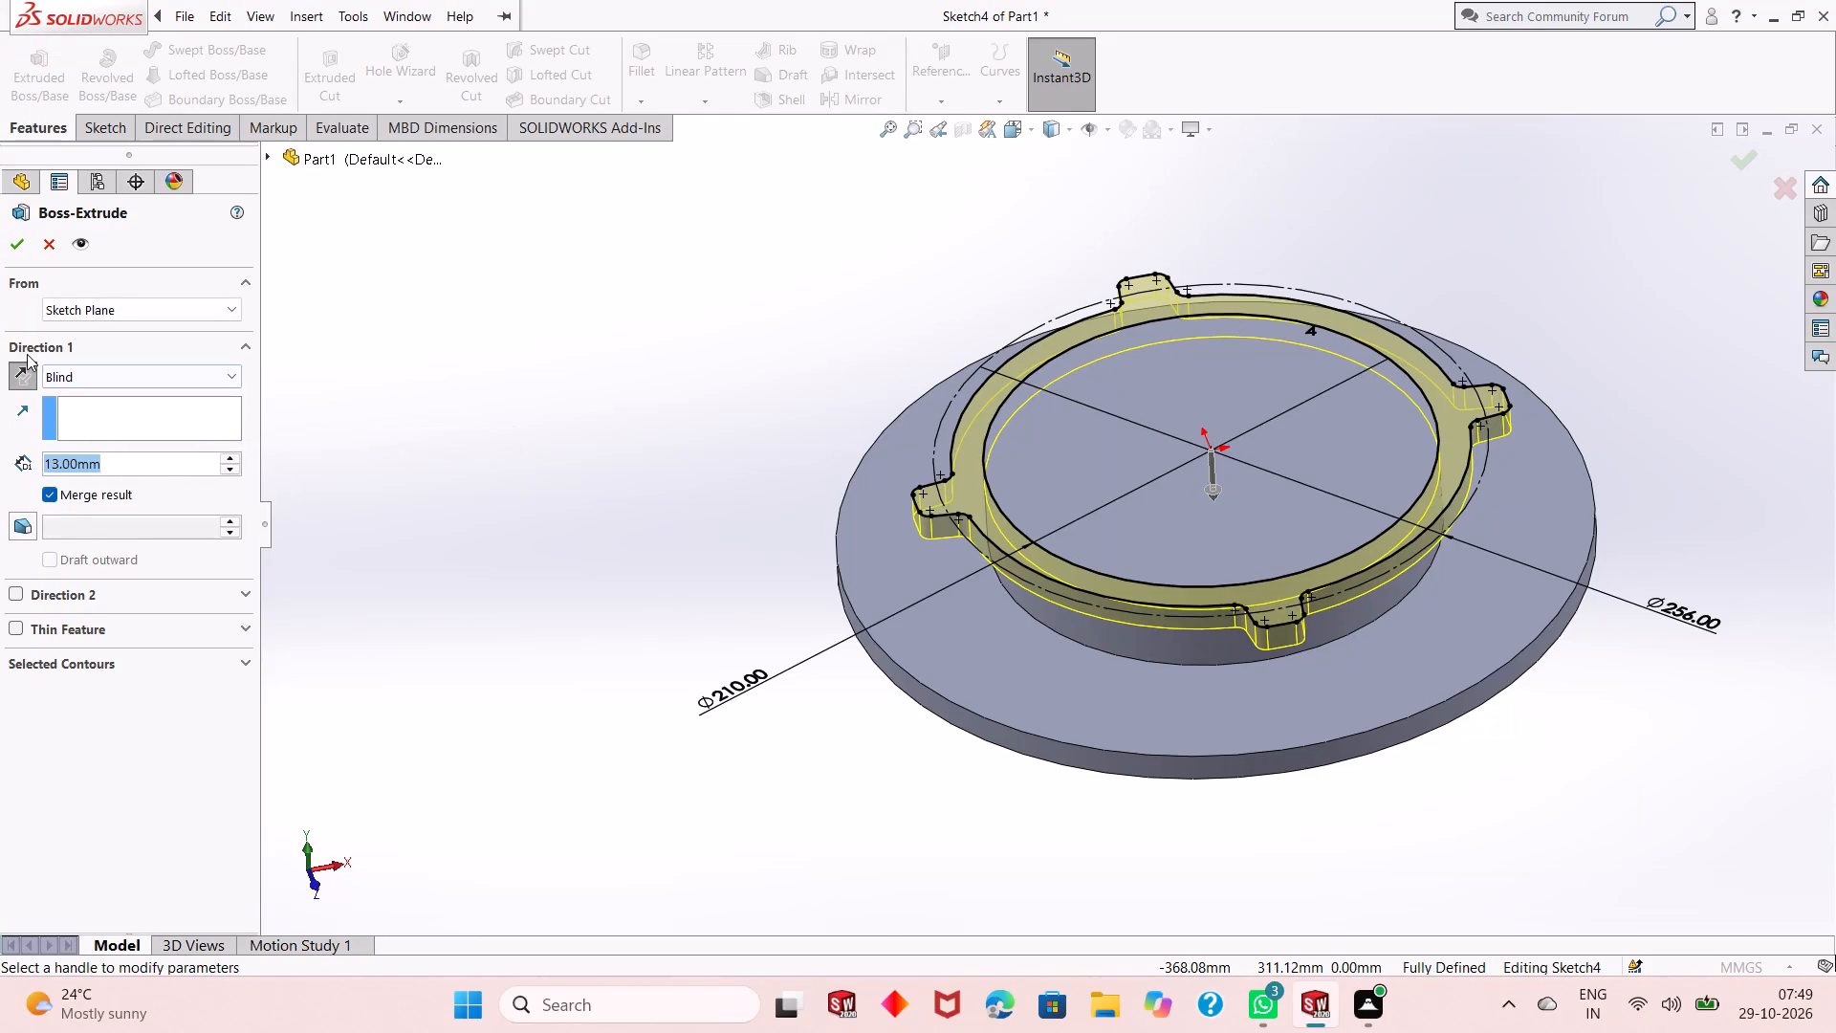
click(24, 368)
click(107, 457)
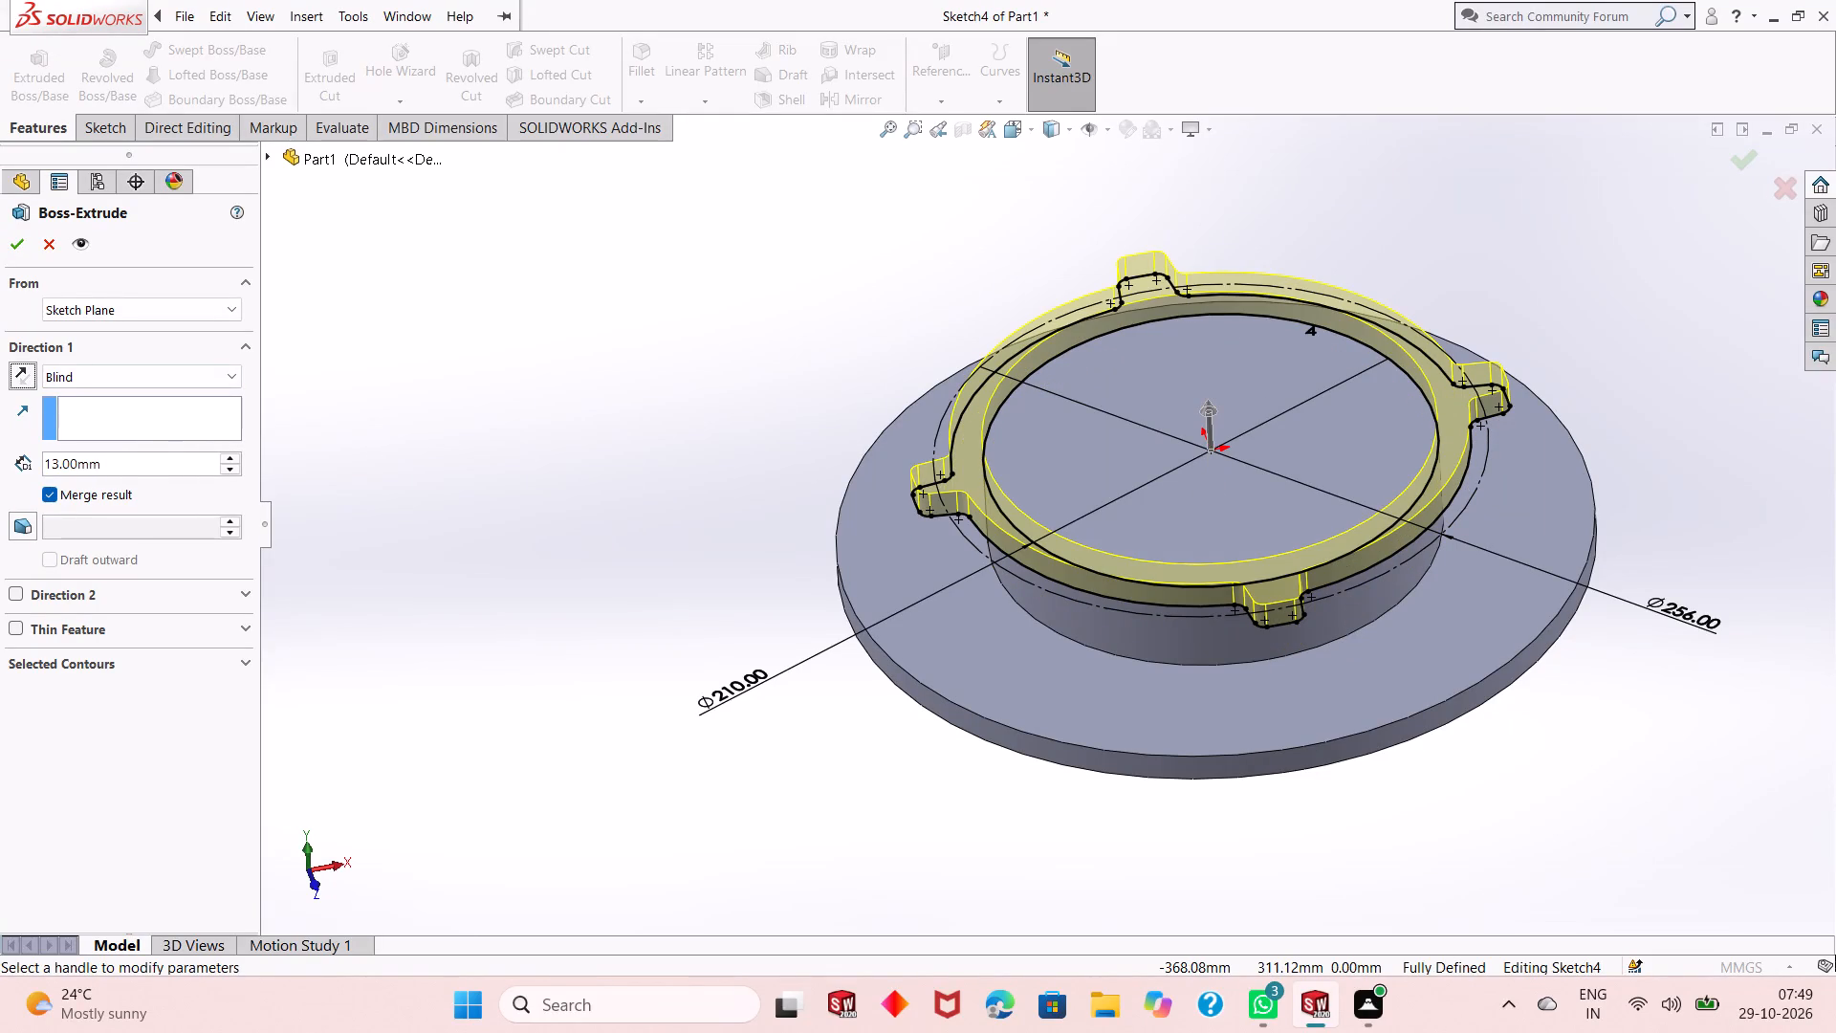
double_click(107, 457)
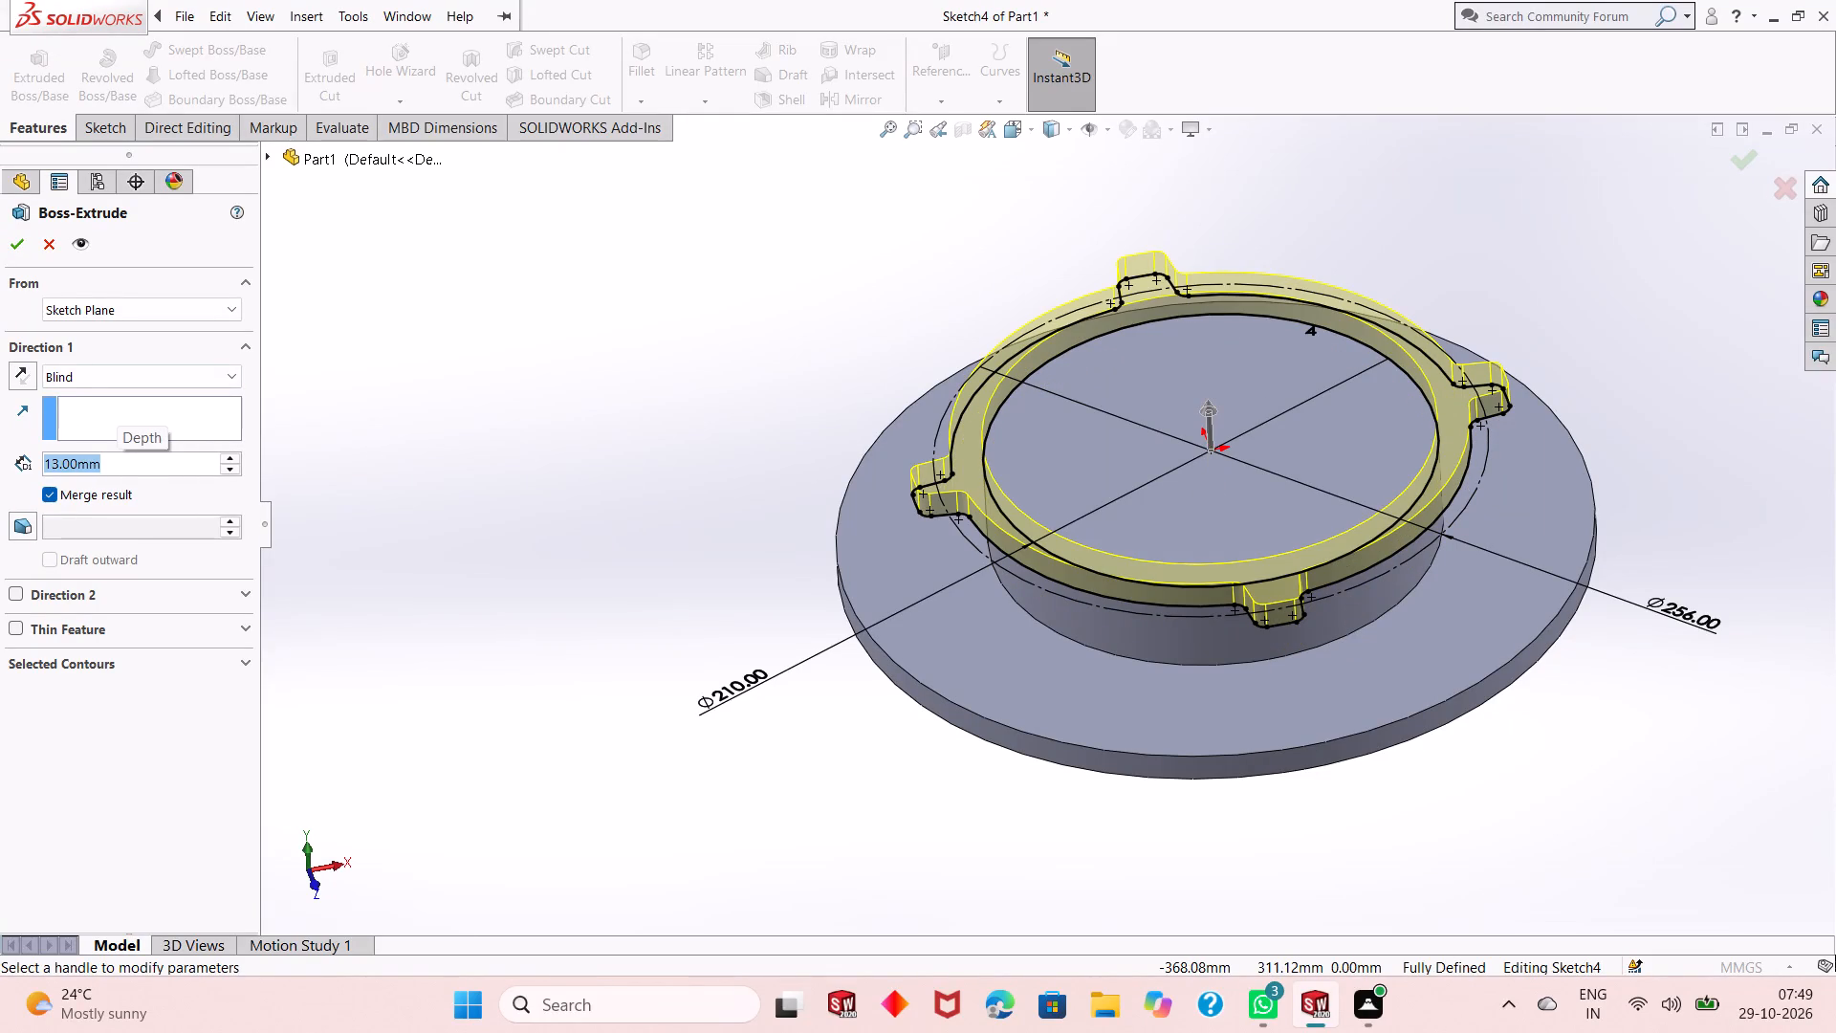
key(8)
key(Return)
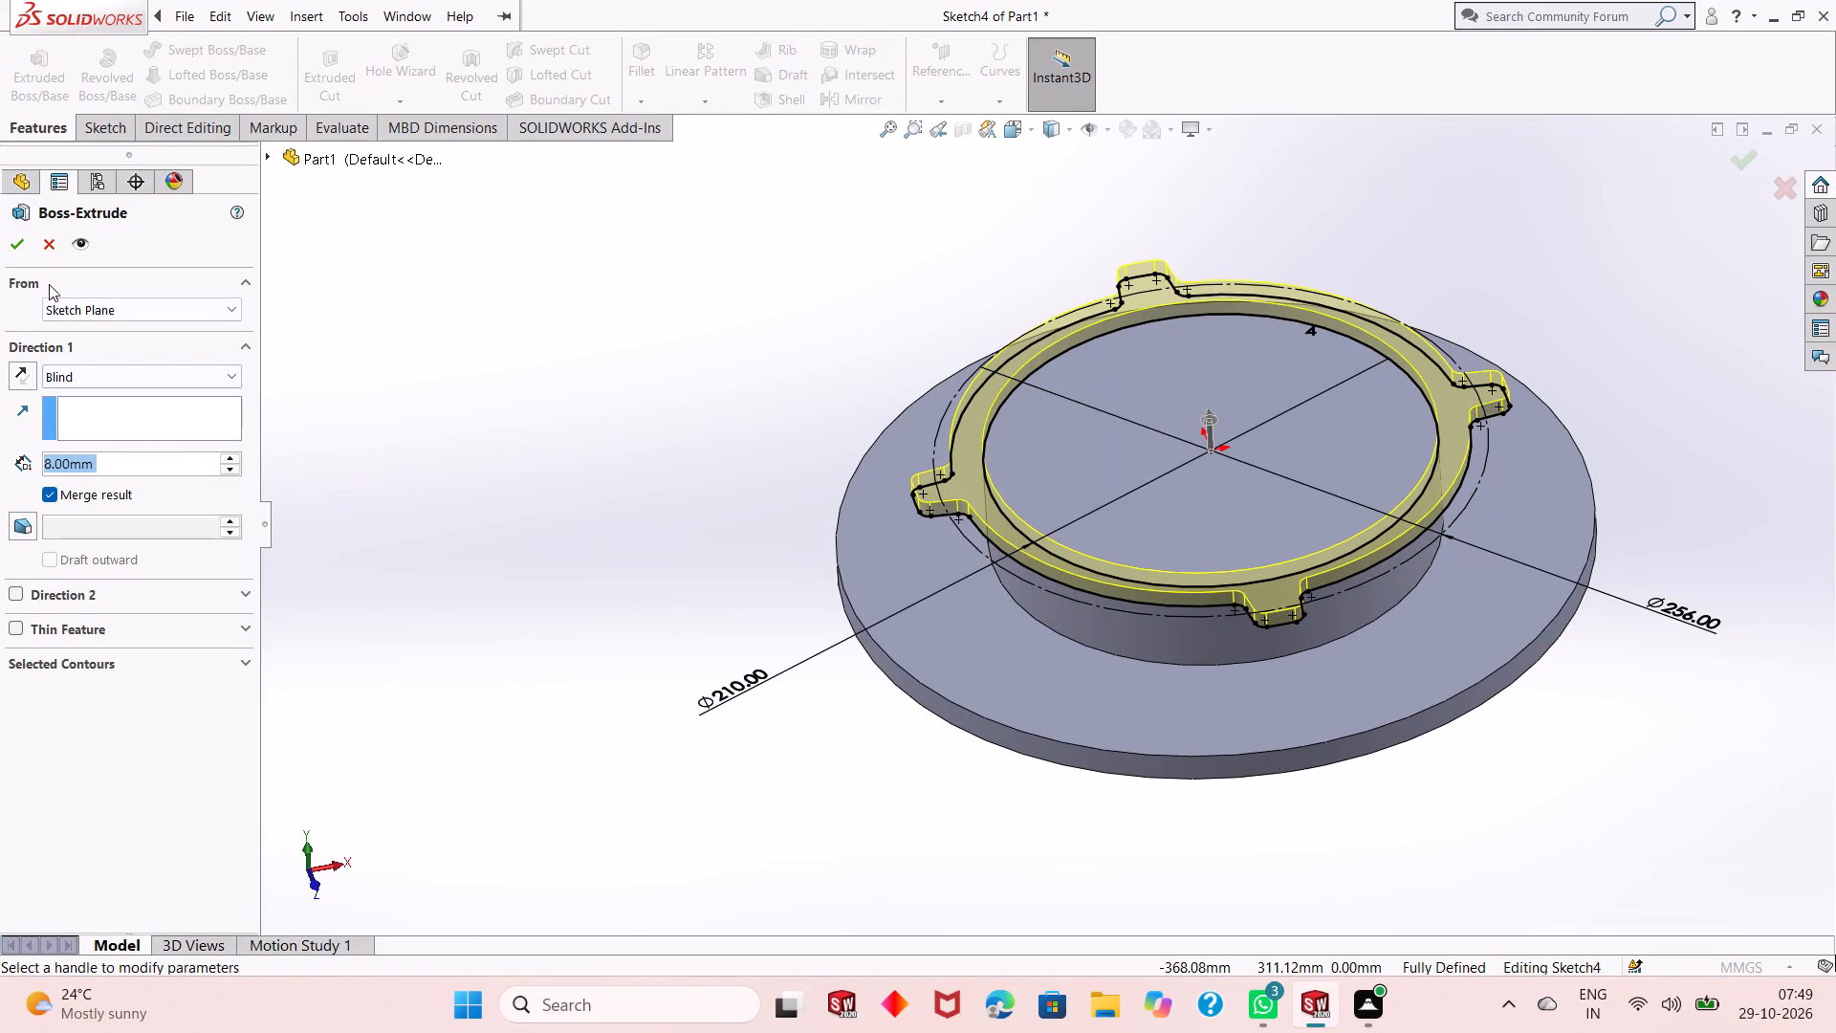
click(22, 240)
click(648, 636)
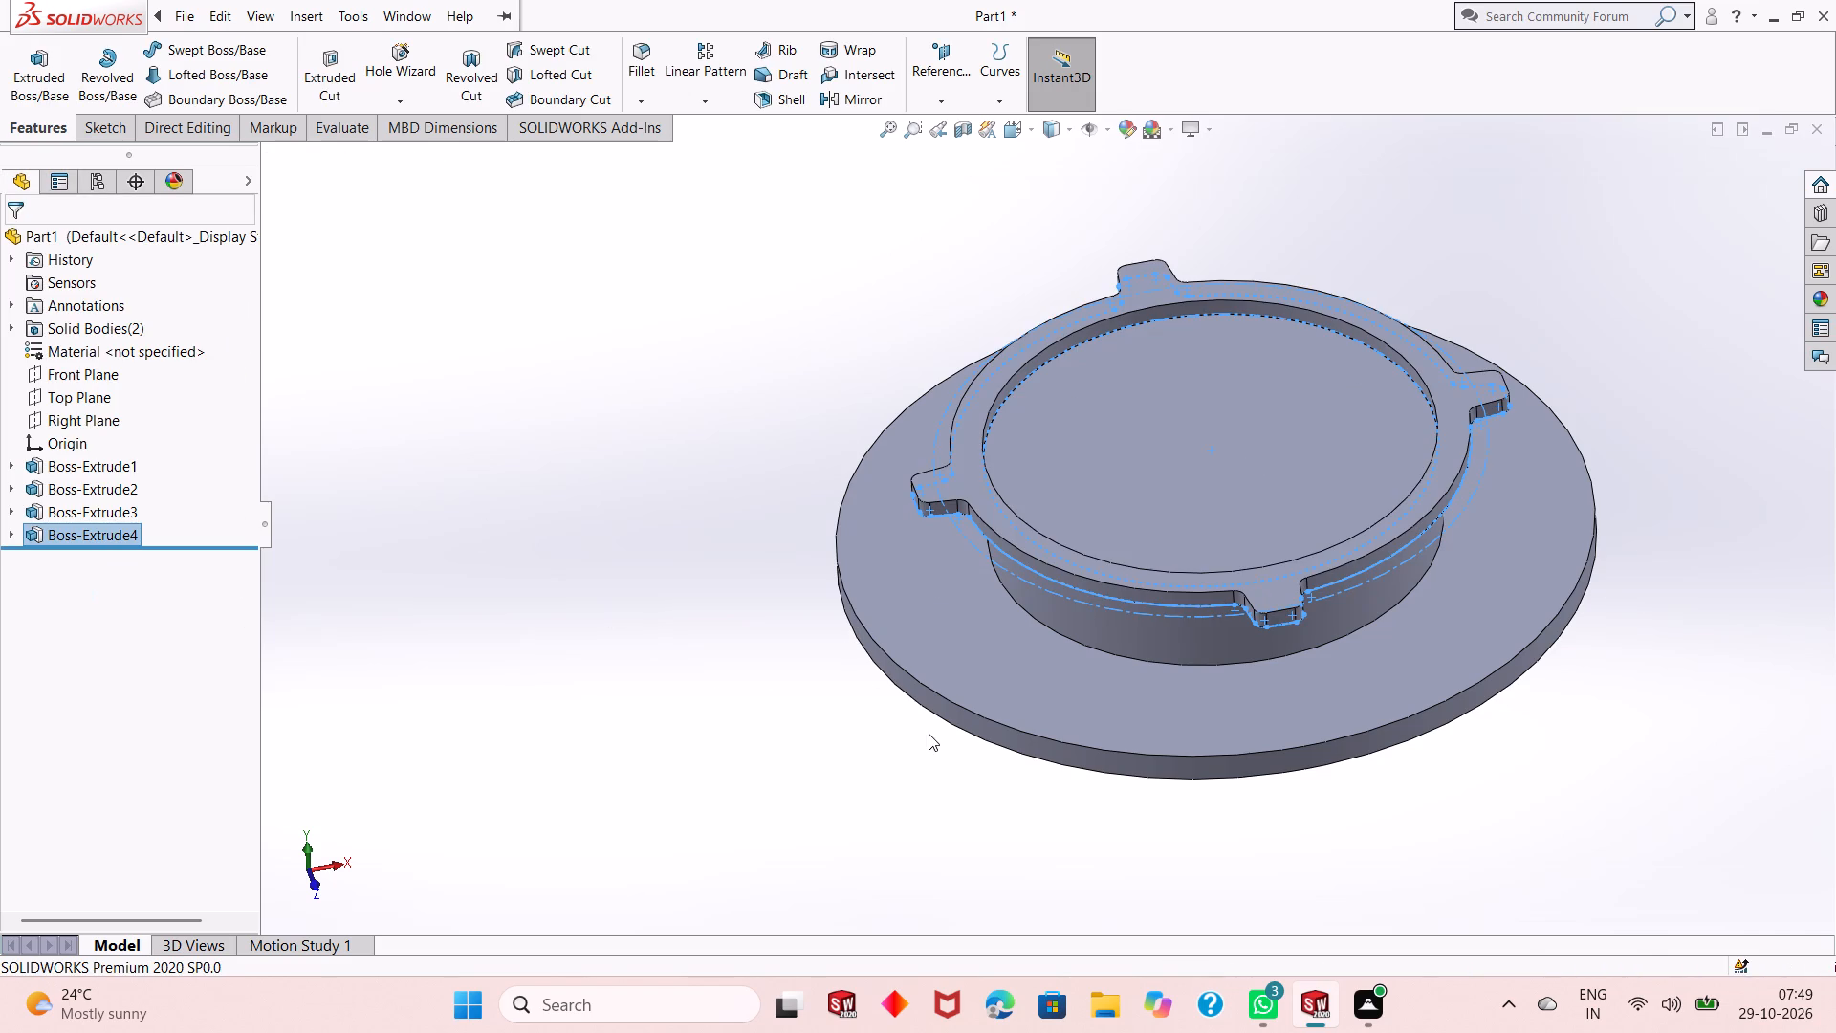
Start a new sketch on the toothed ring's top face, viewed square-on.
middle_drag(929, 736, 908, 840)
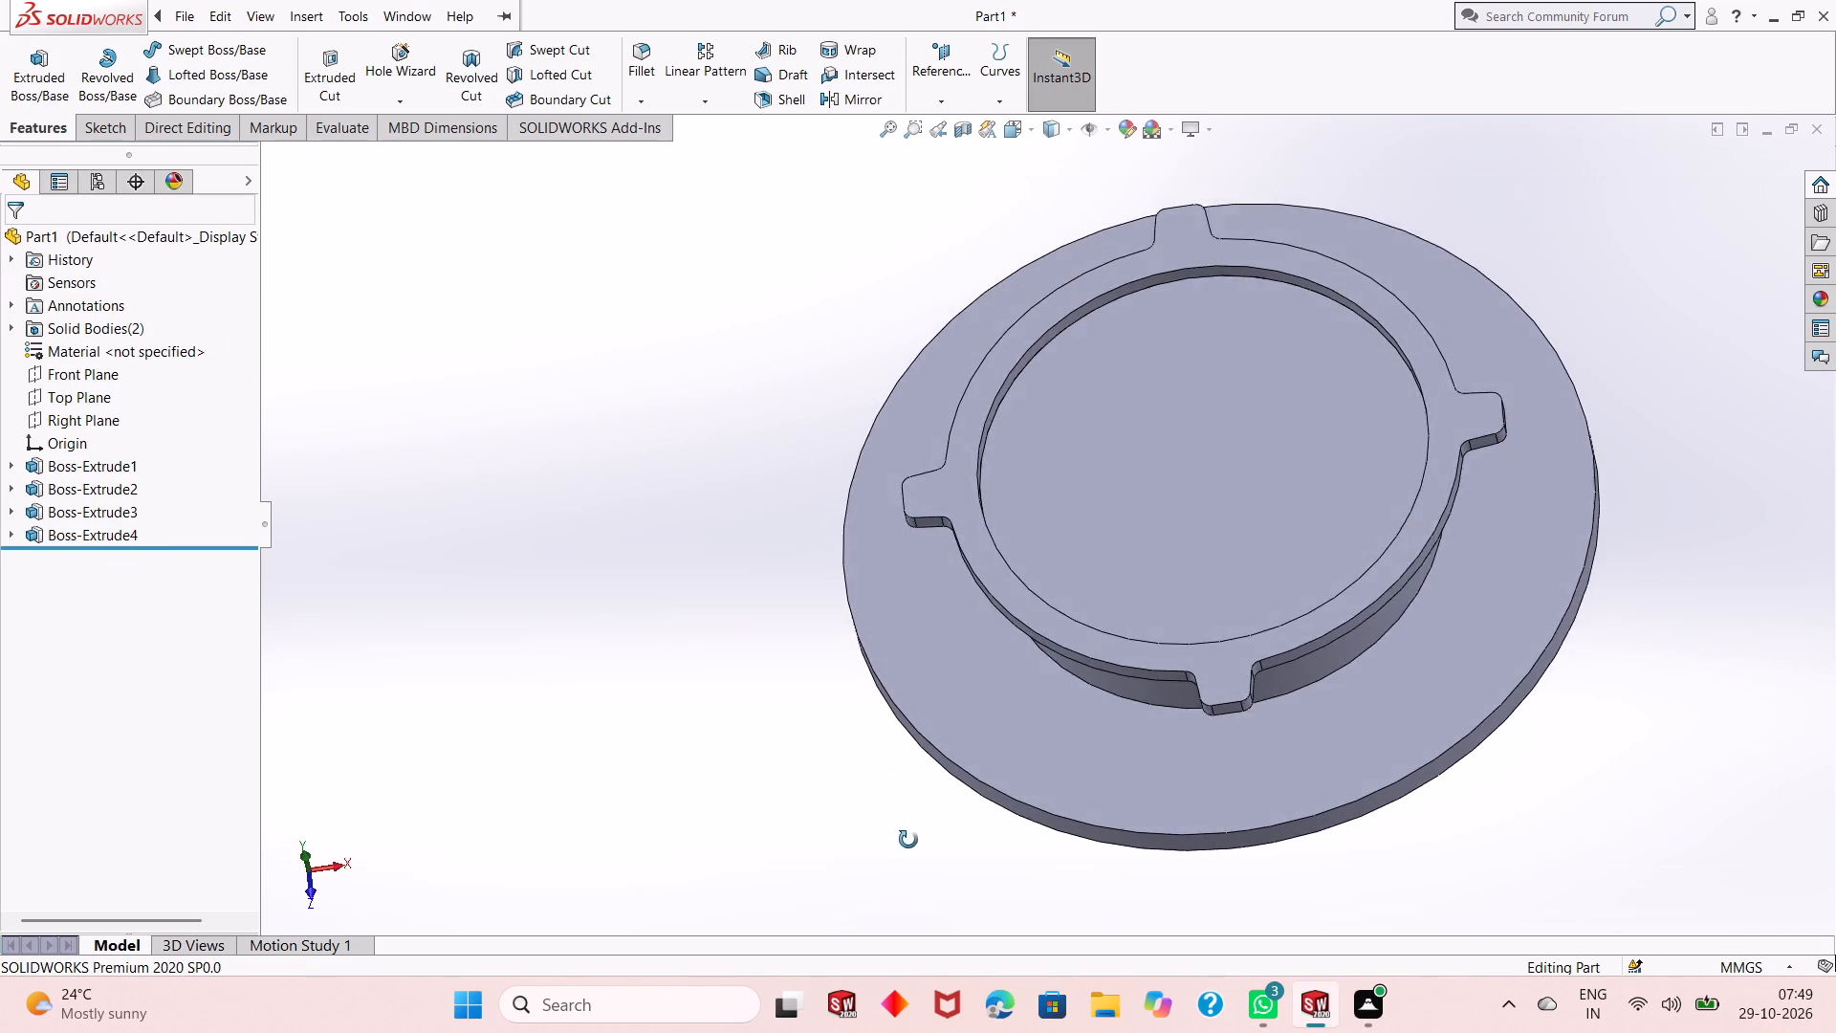
middle_drag(908, 840, 930, 622)
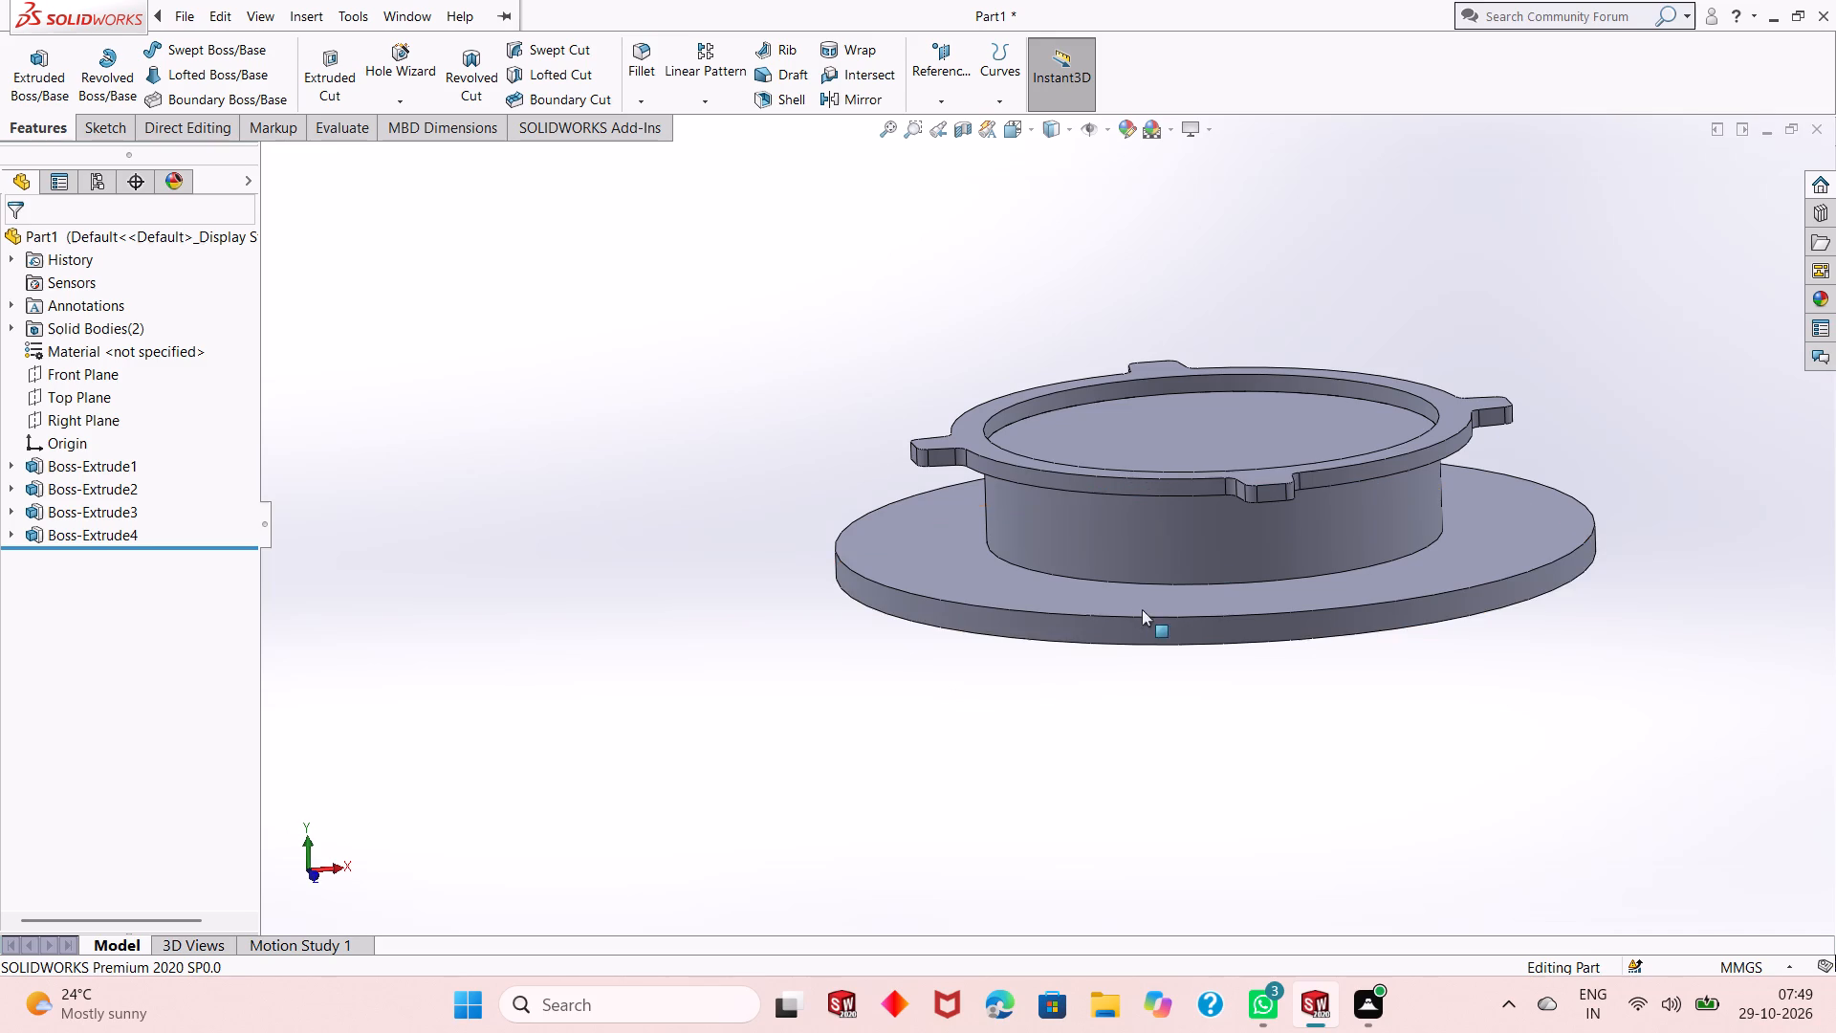
middle_drag(1202, 441, 1197, 732)
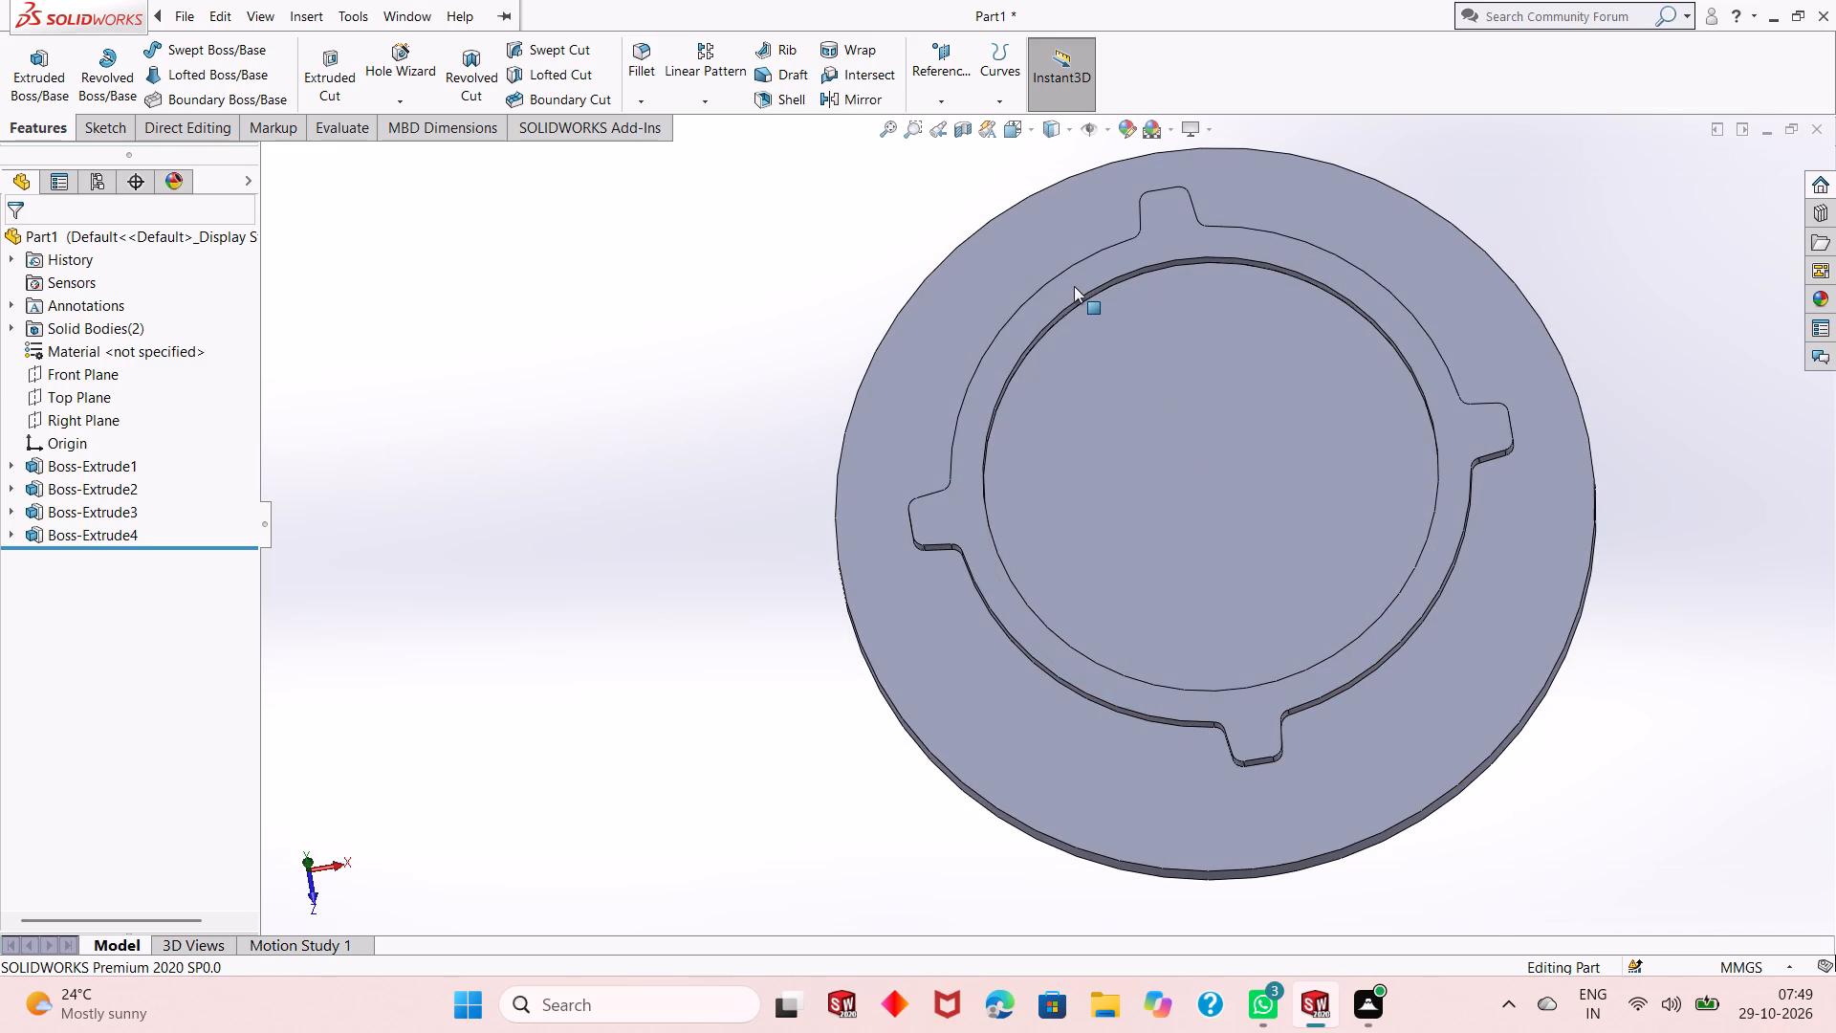
click(1074, 286)
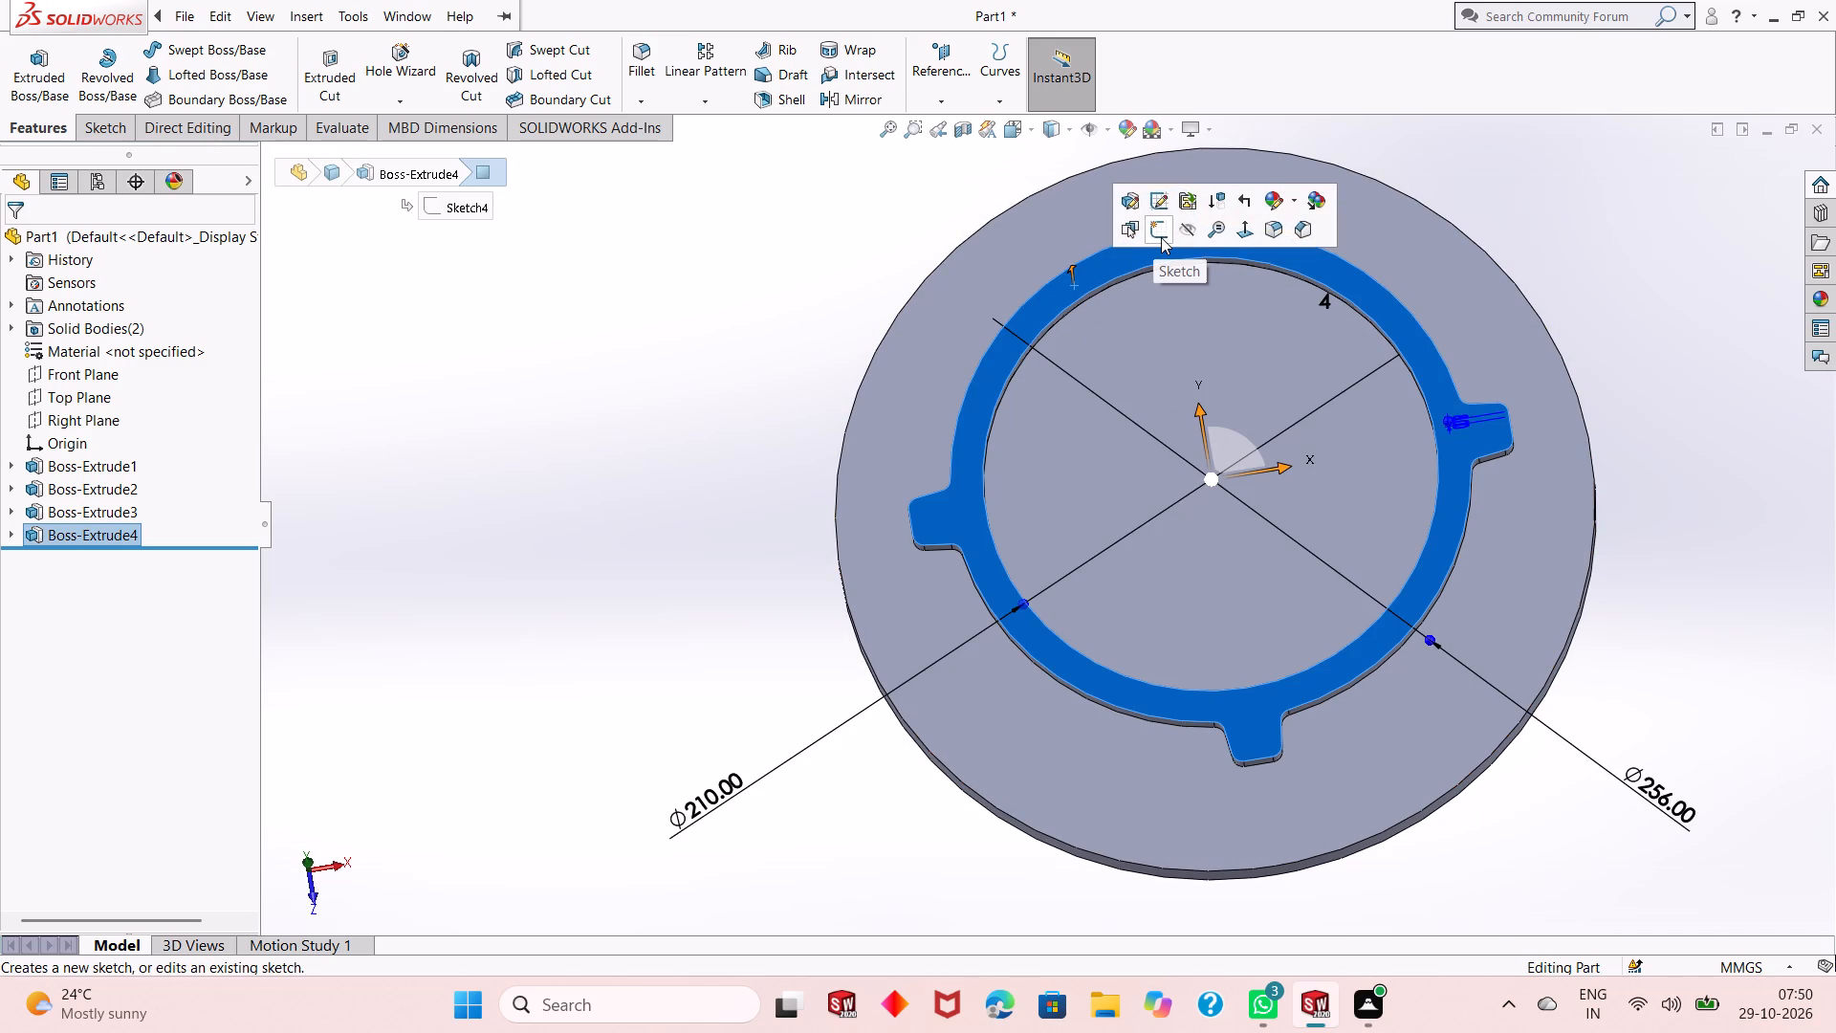
click(1161, 237)
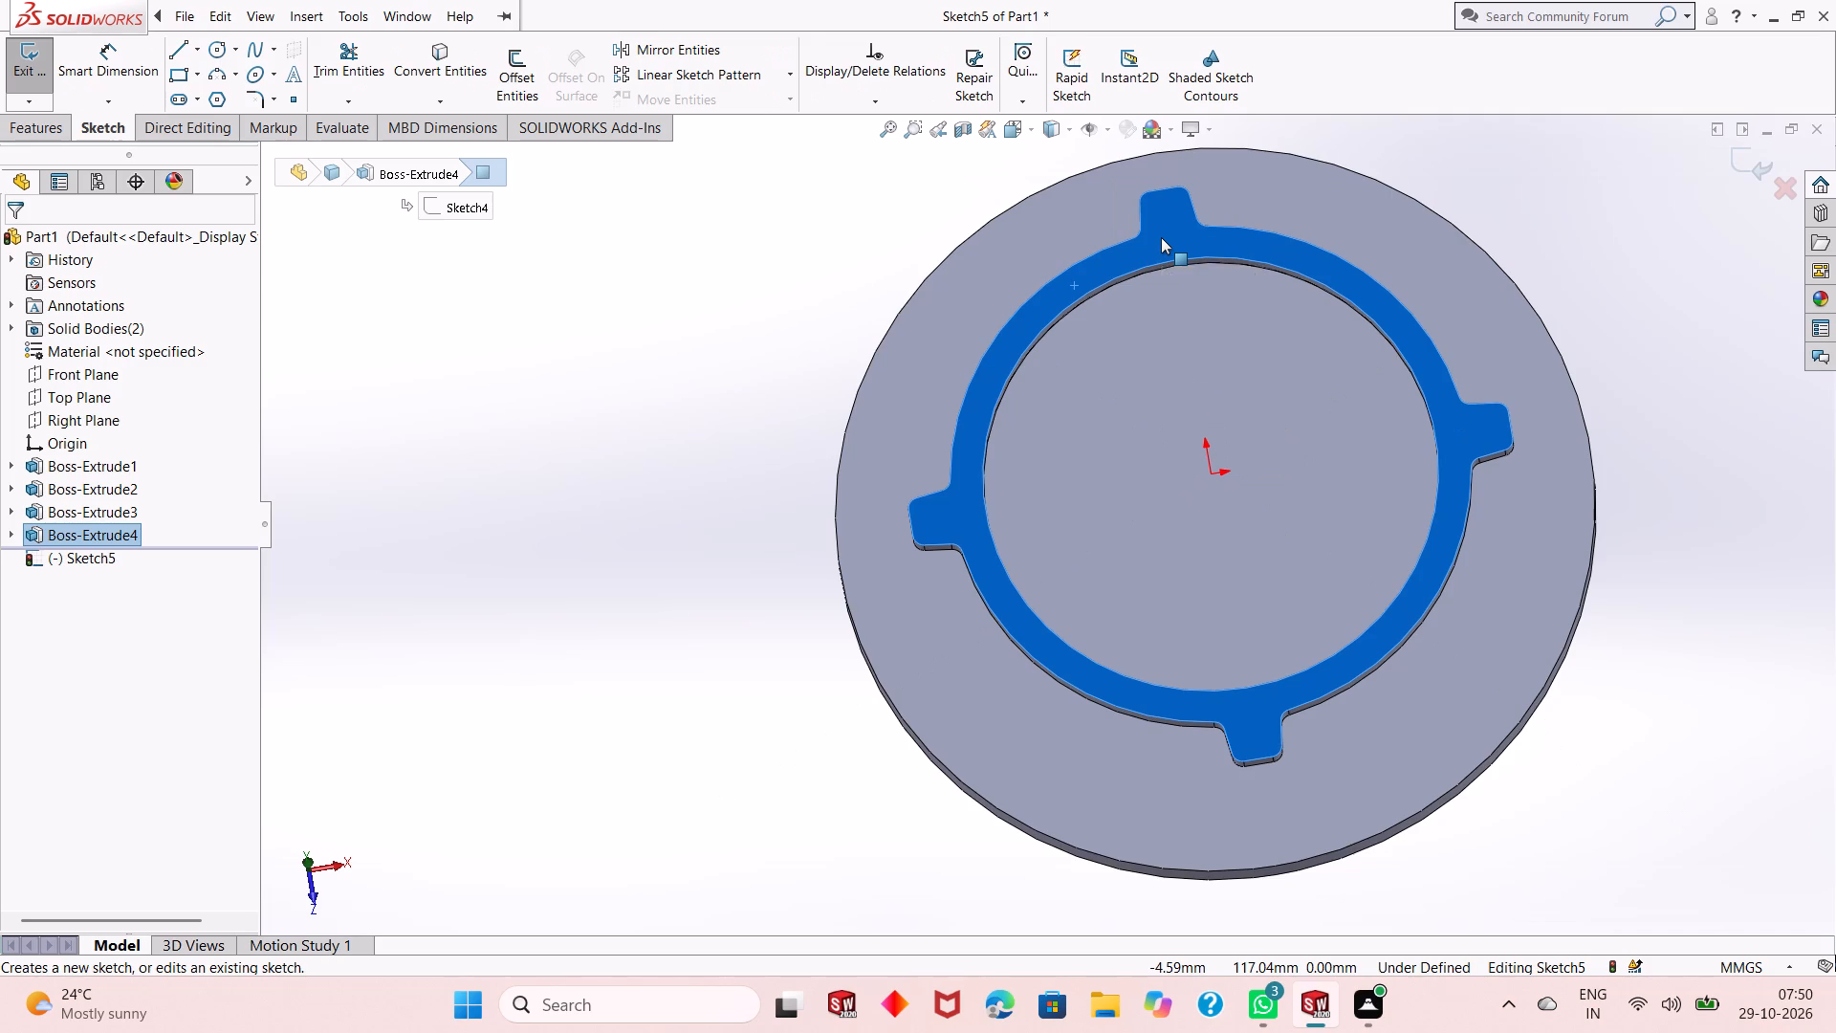
key(ctrl+8)
click(1388, 225)
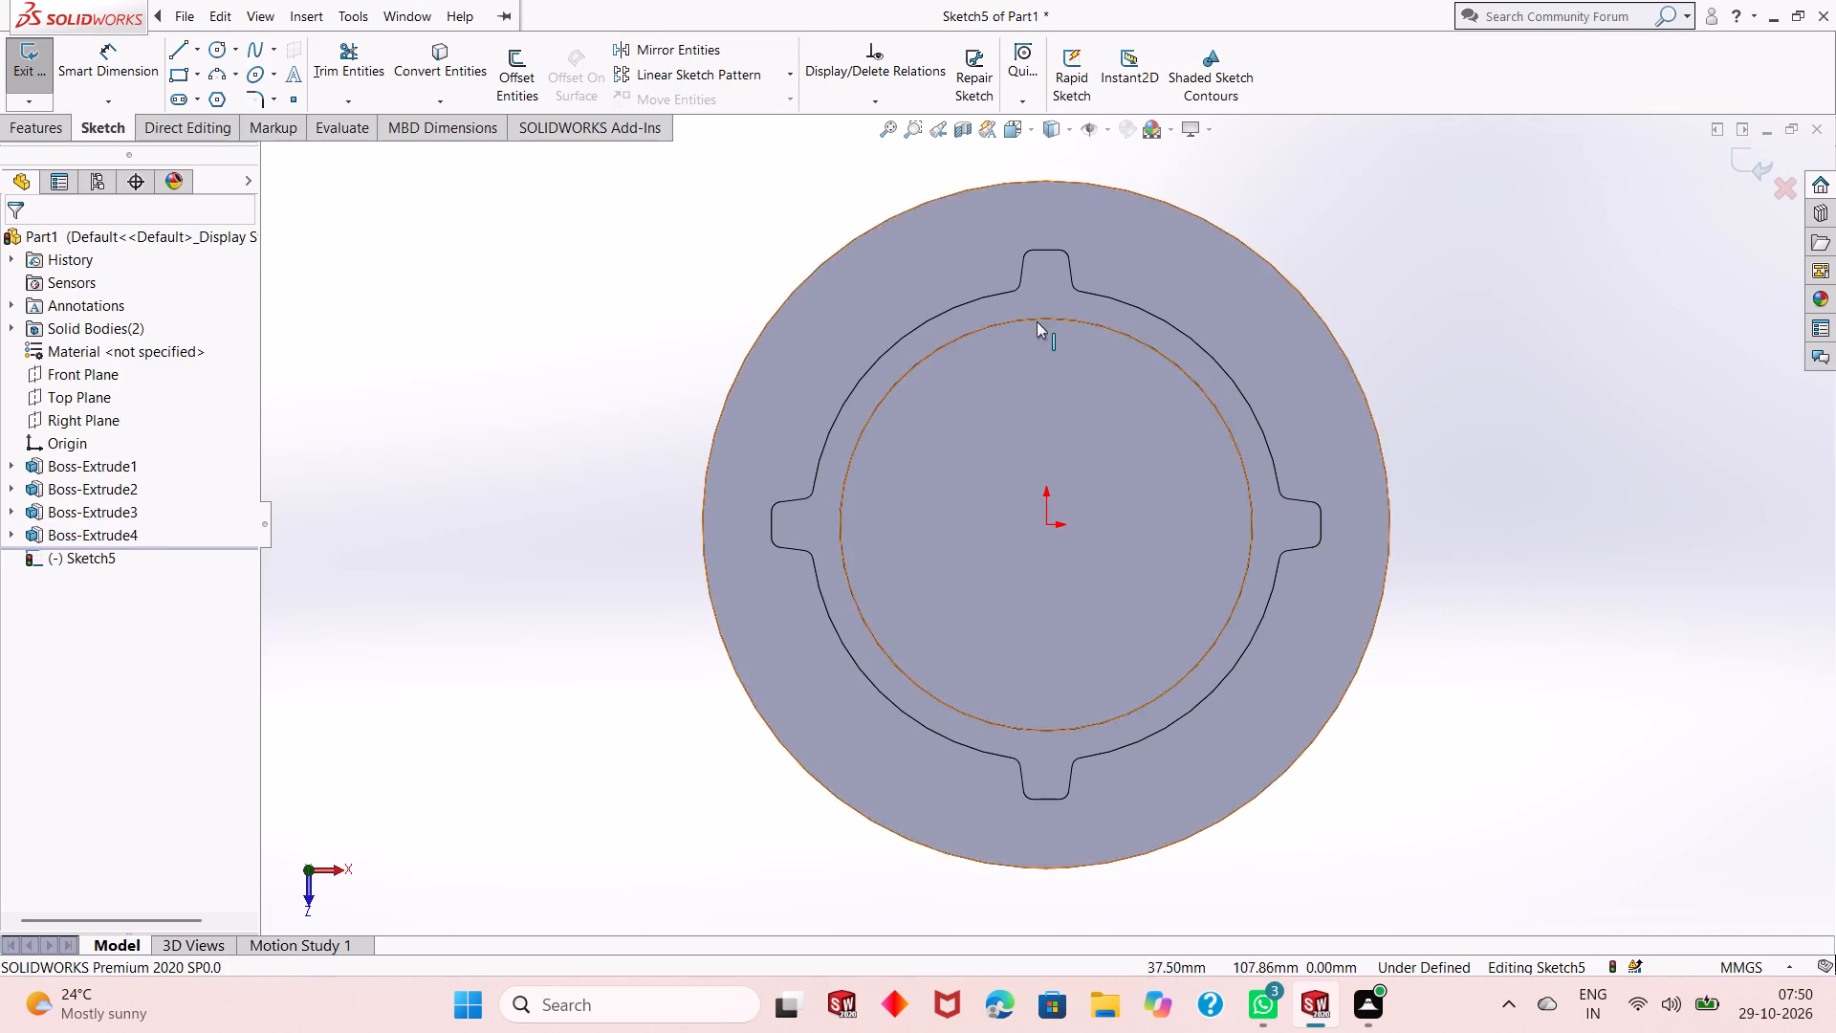
Sketch a circle centred on the origin, slightly outside the ring's inner edge, with a radius of about 110 mm.
click(218, 51)
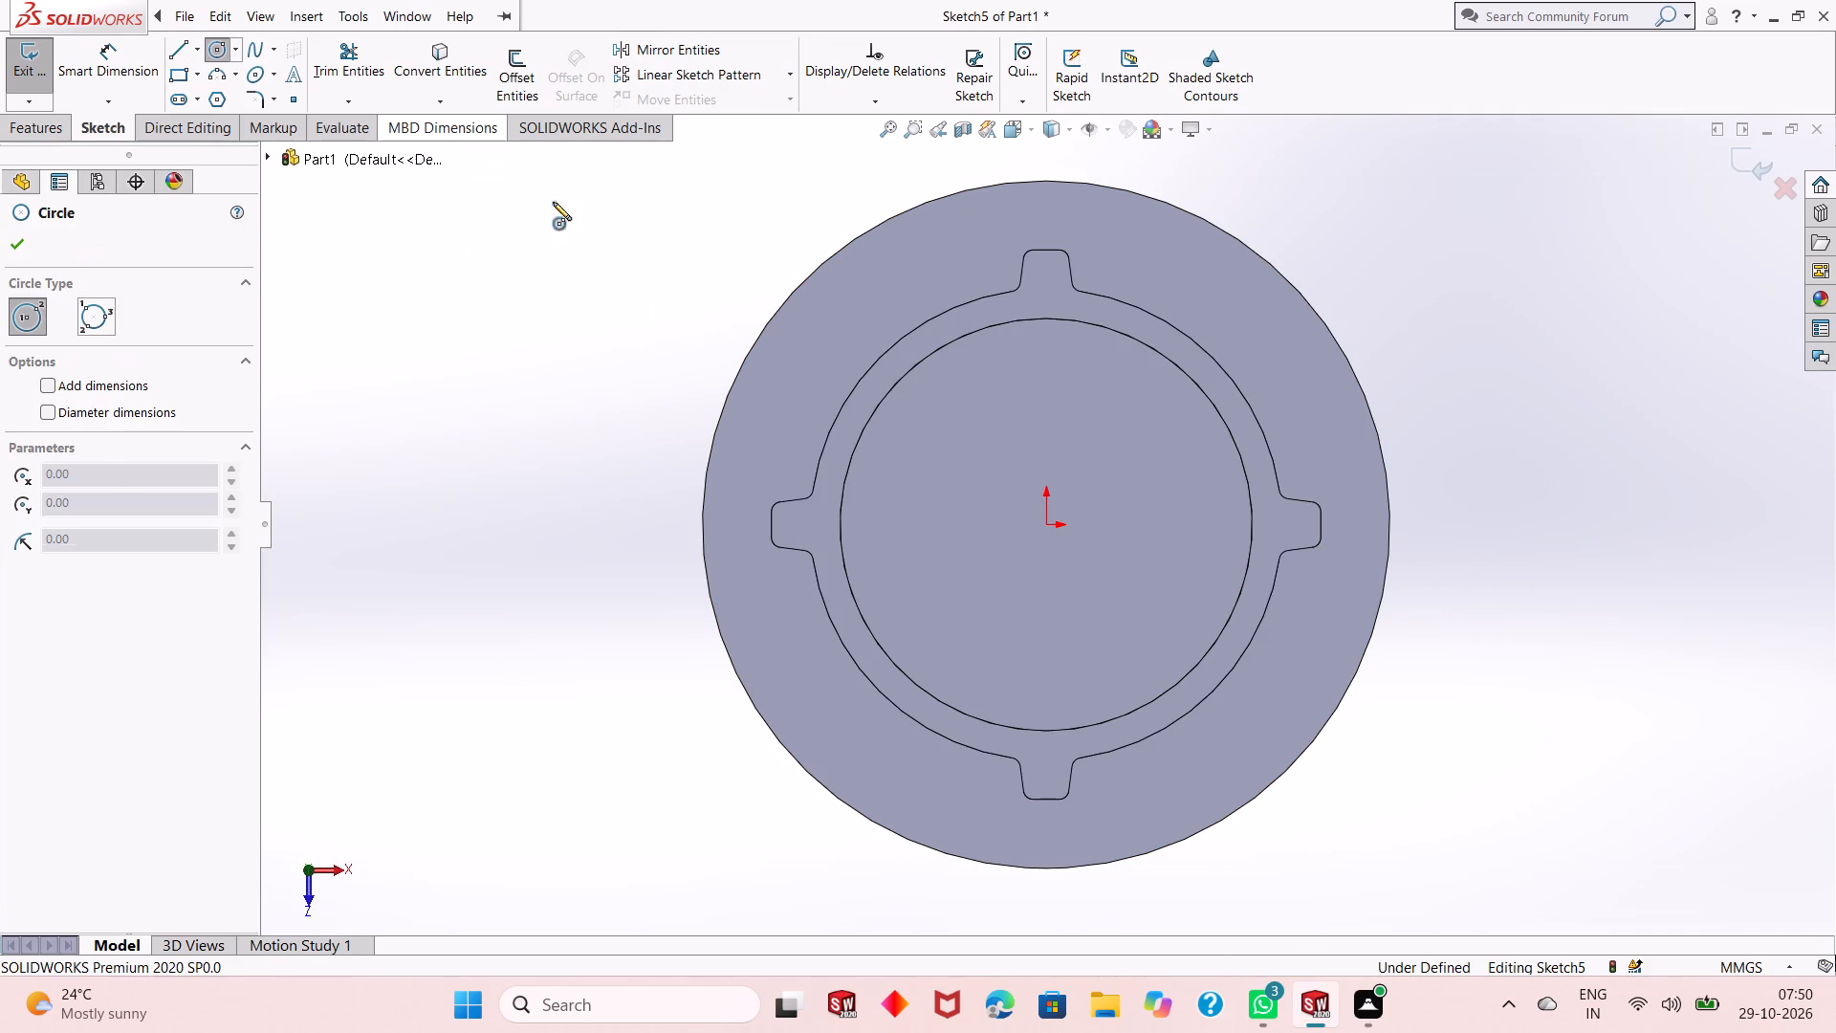
click(1045, 527)
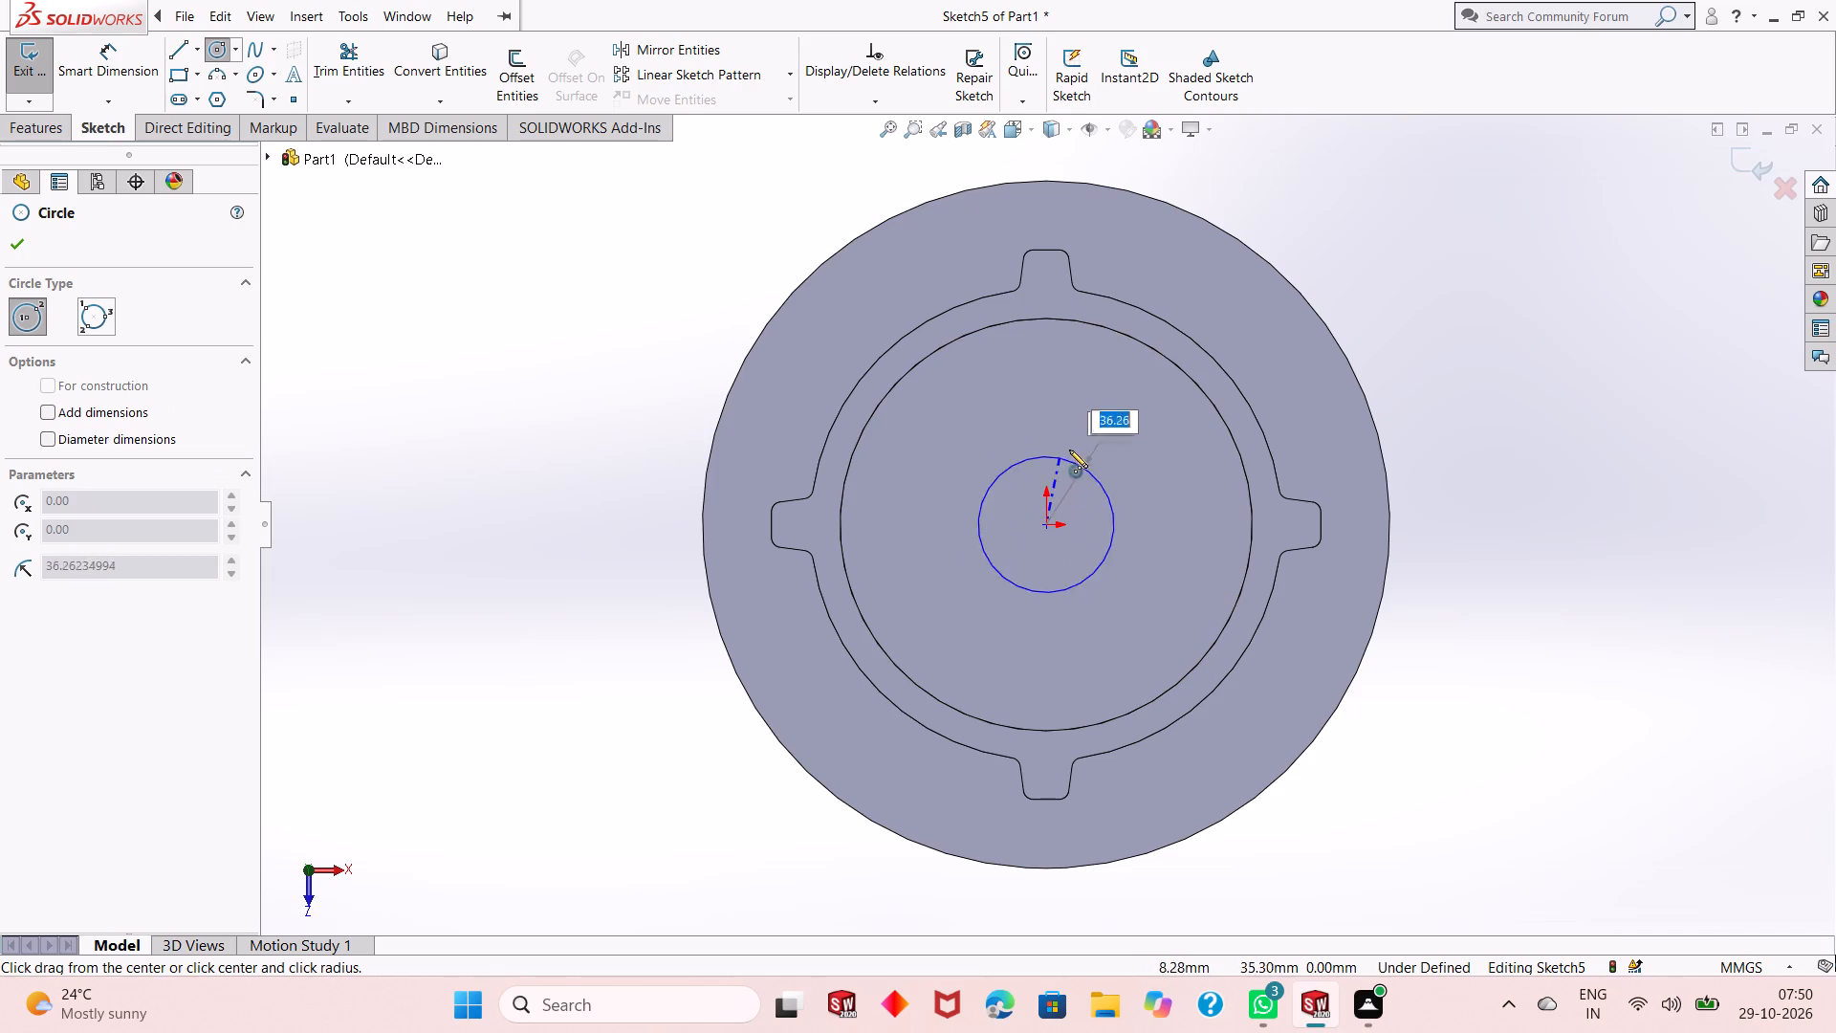
click(1165, 344)
right_click(1482, 330)
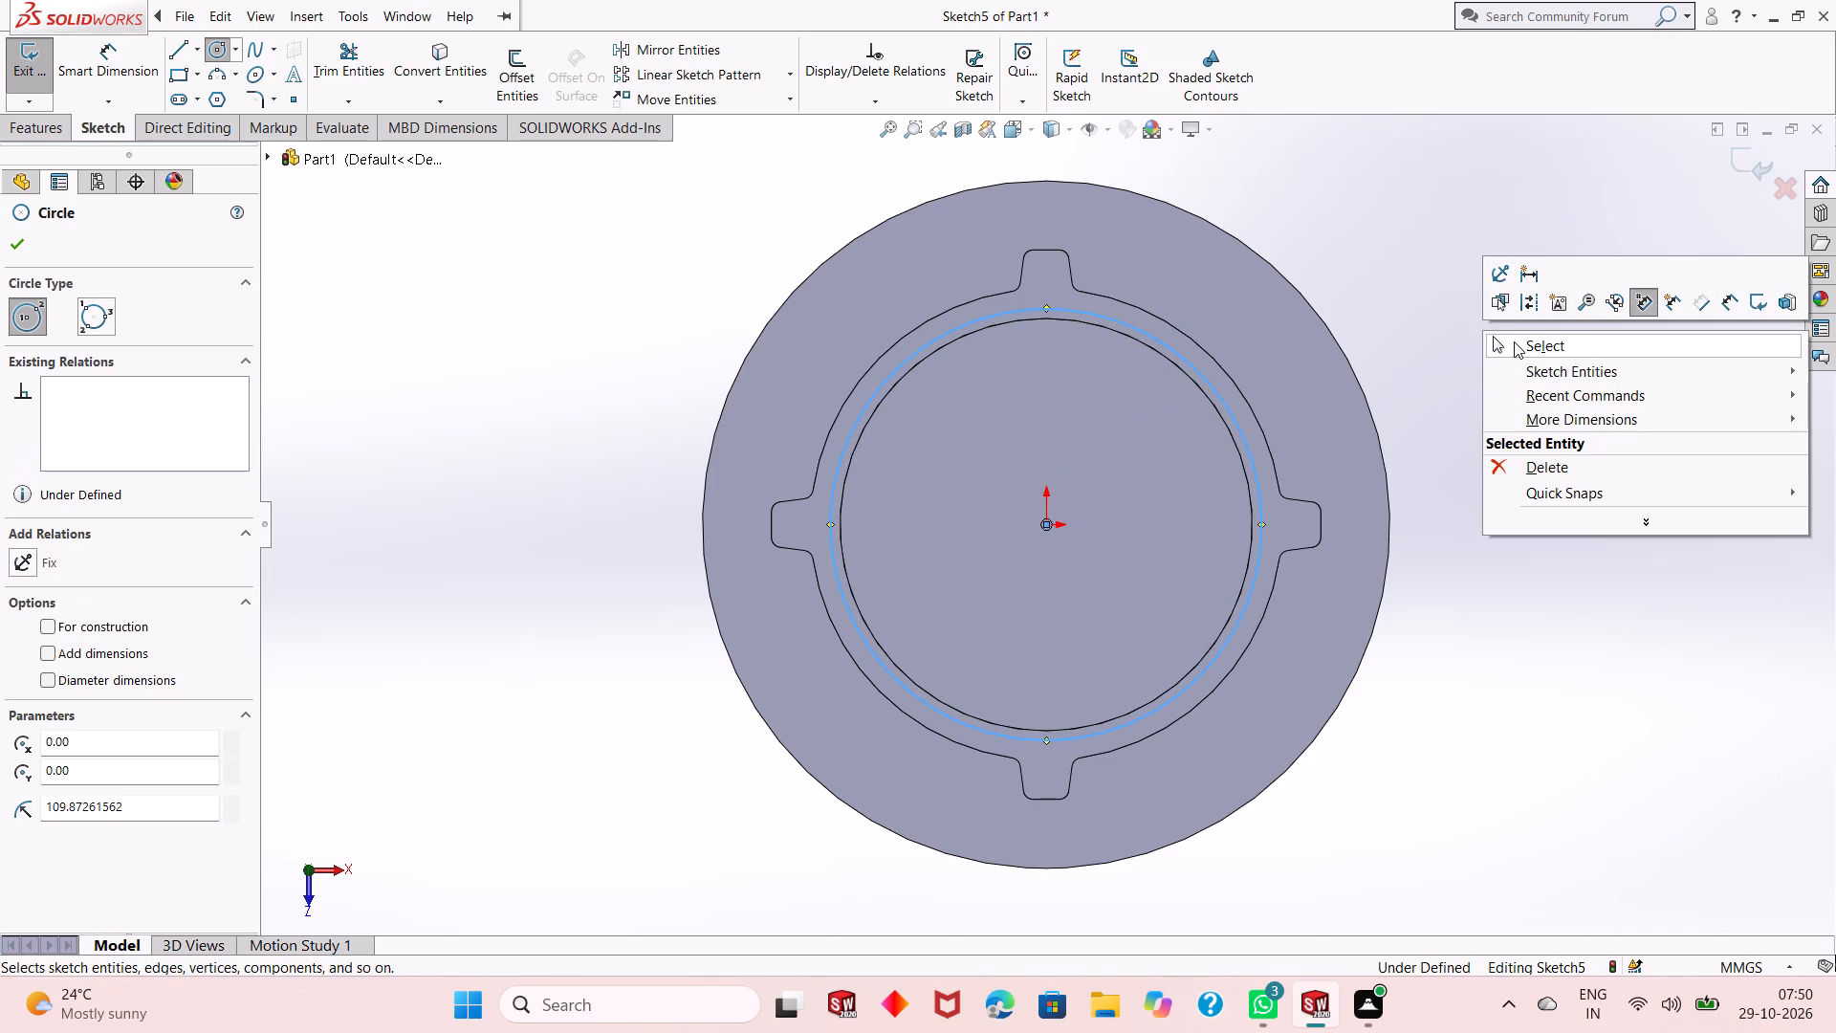
click(1516, 342)
Dimension the new circle's diameter as 220 mm.
click(148, 54)
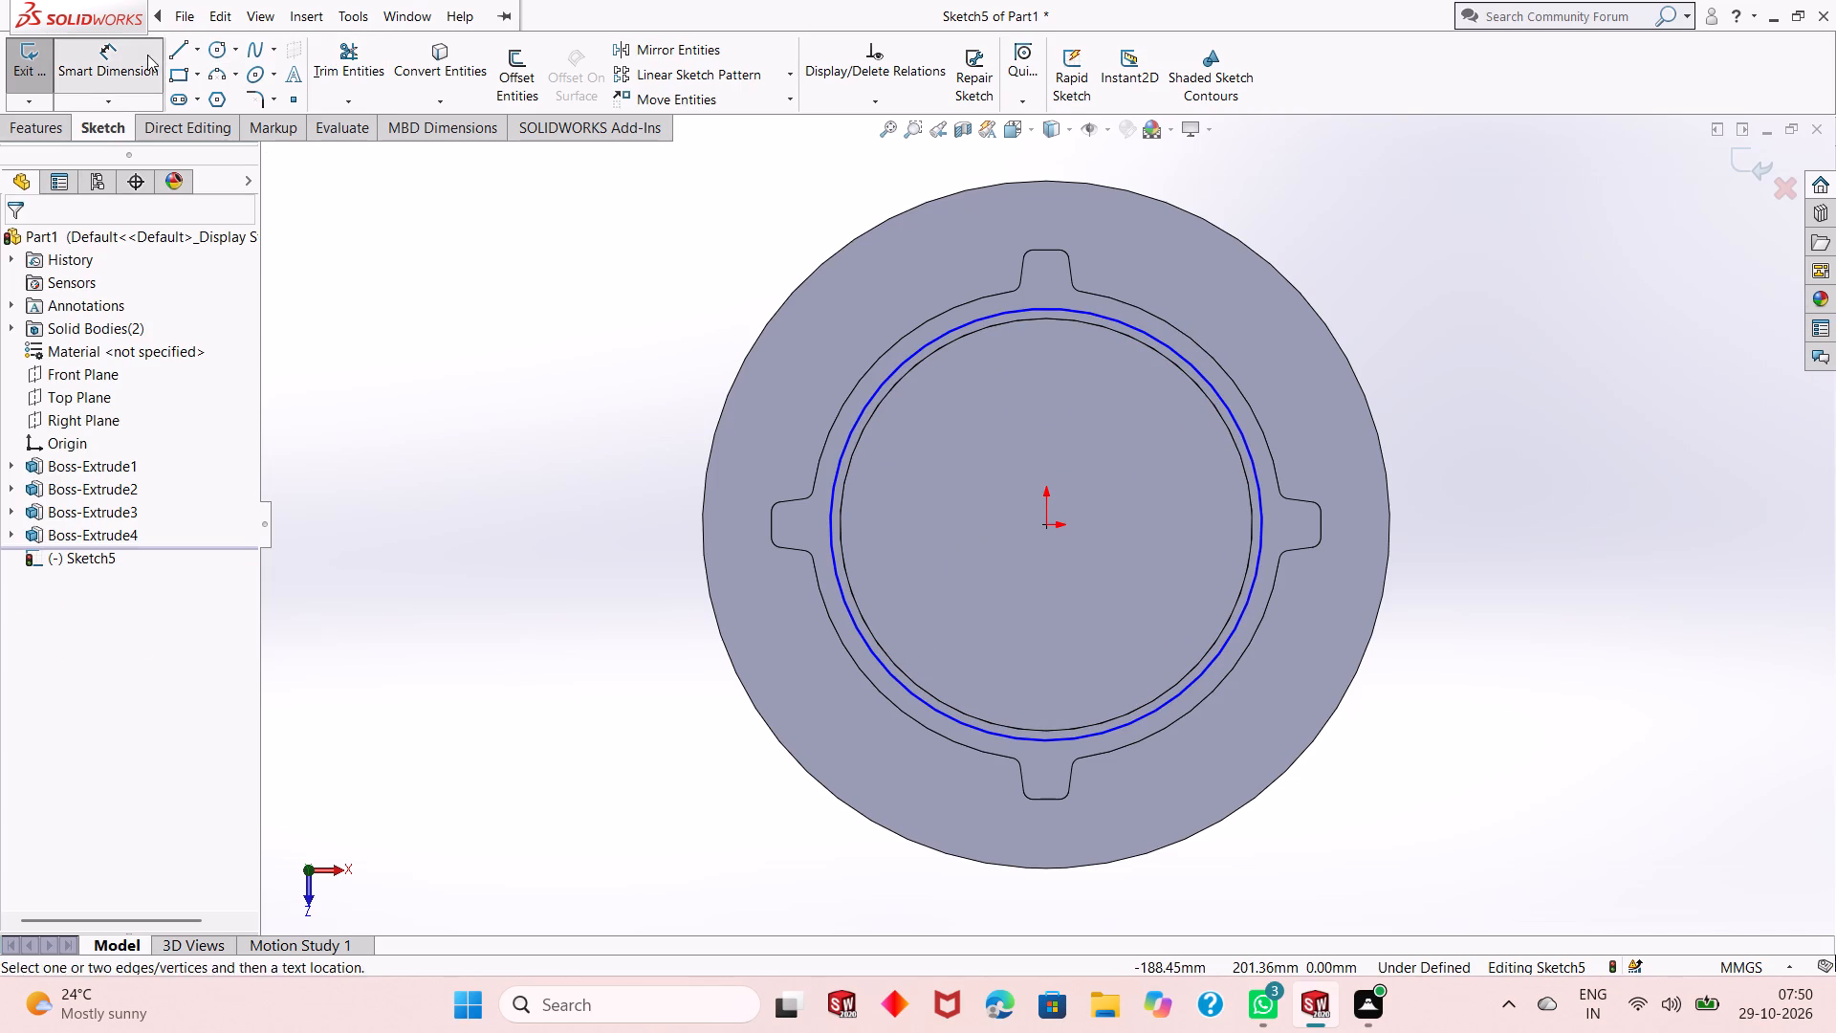
click(902, 691)
click(702, 754)
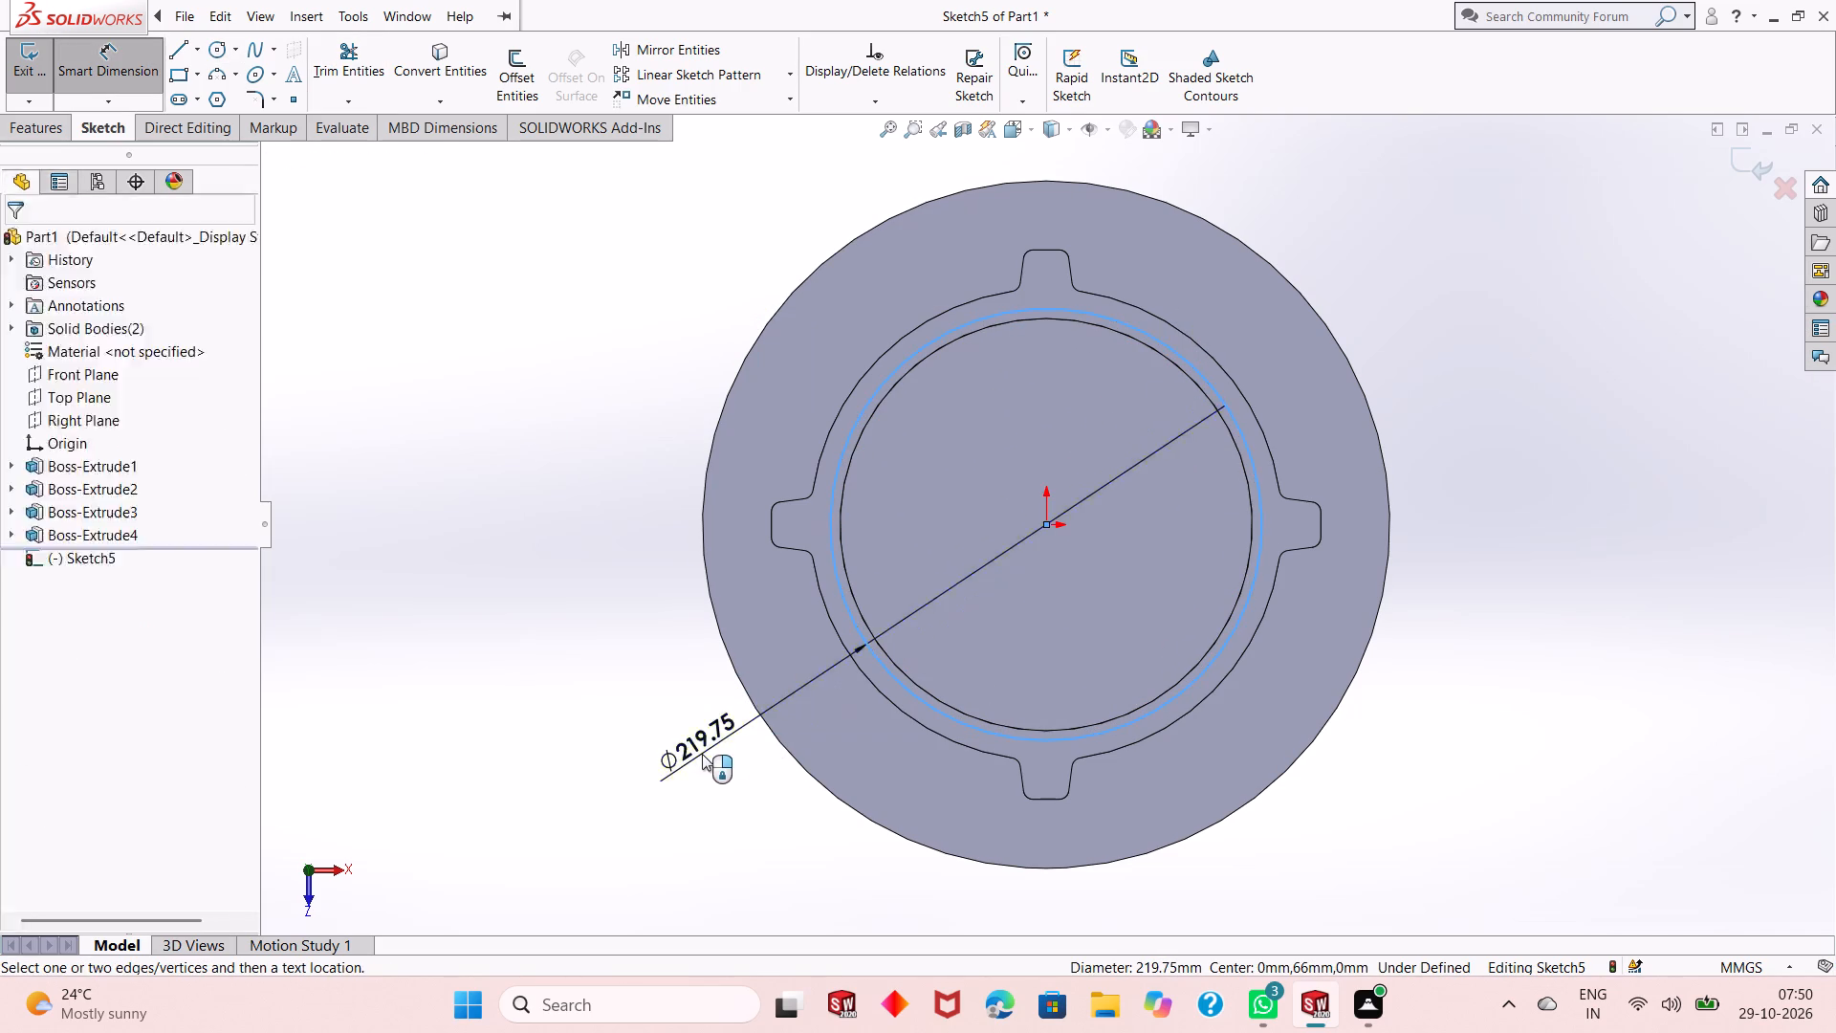
text(220)
key(Return)
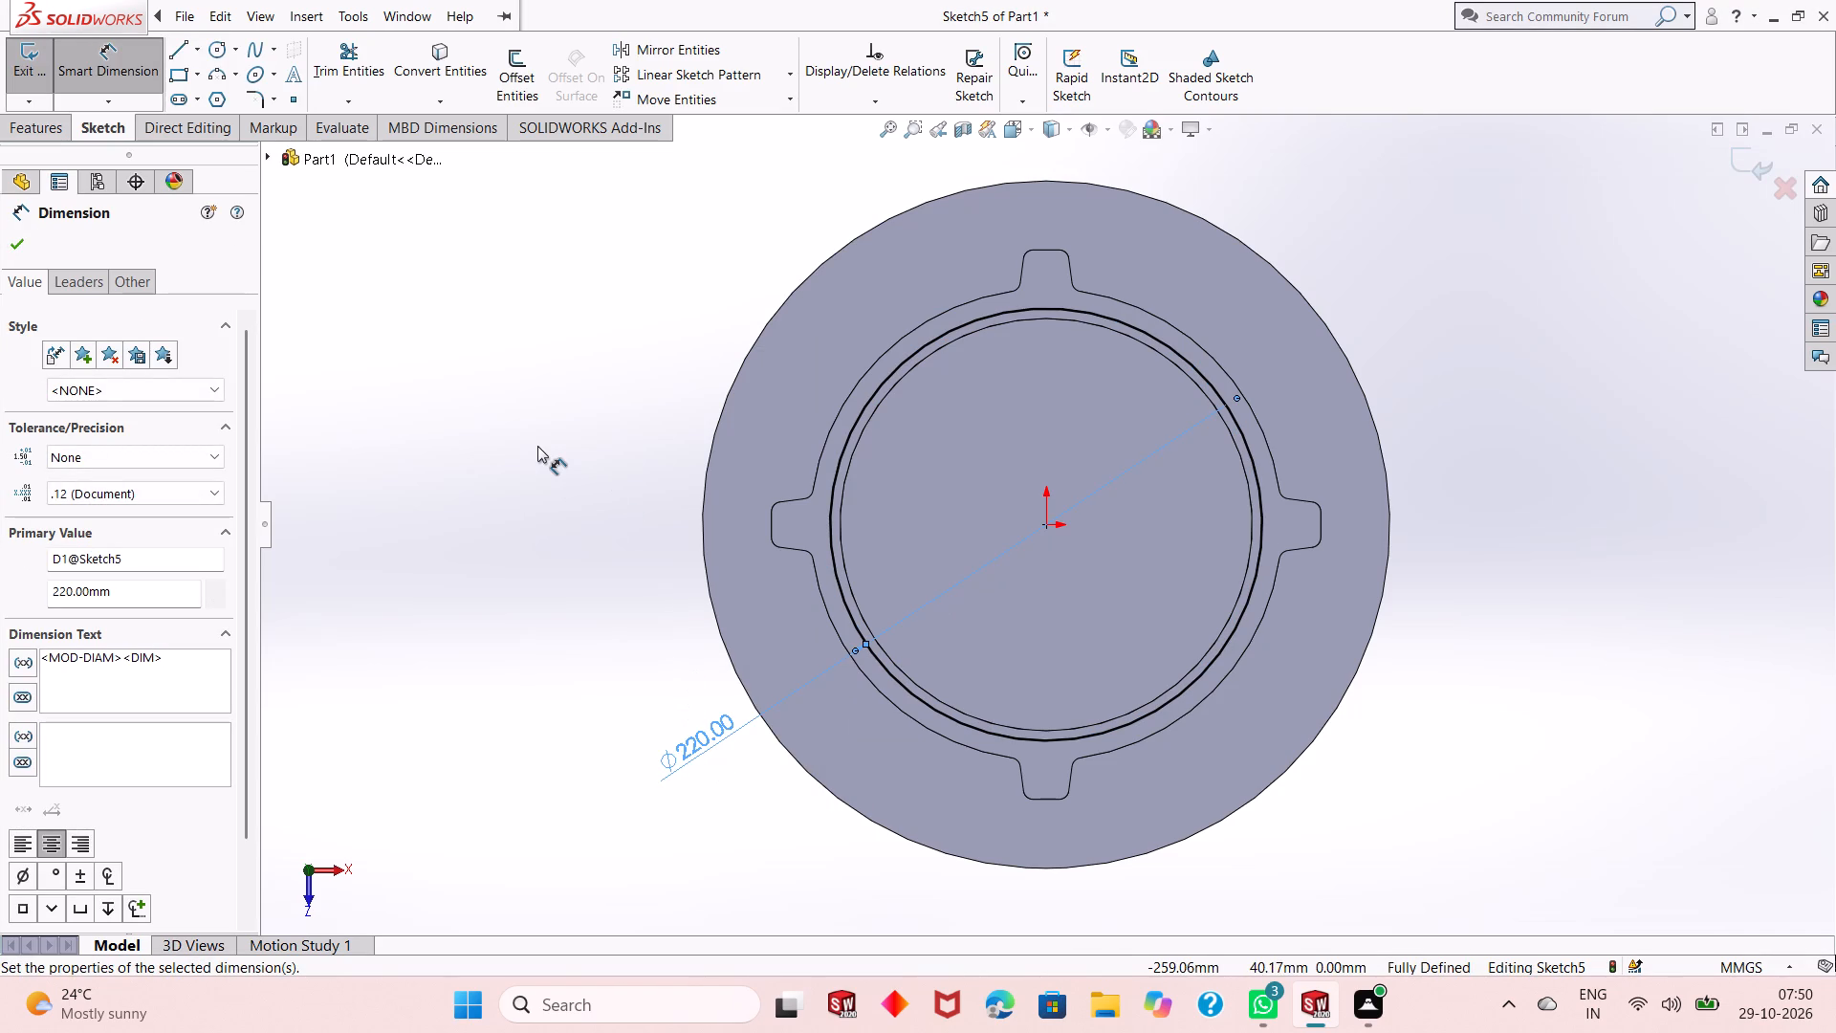
right_click(510, 429)
click(548, 493)
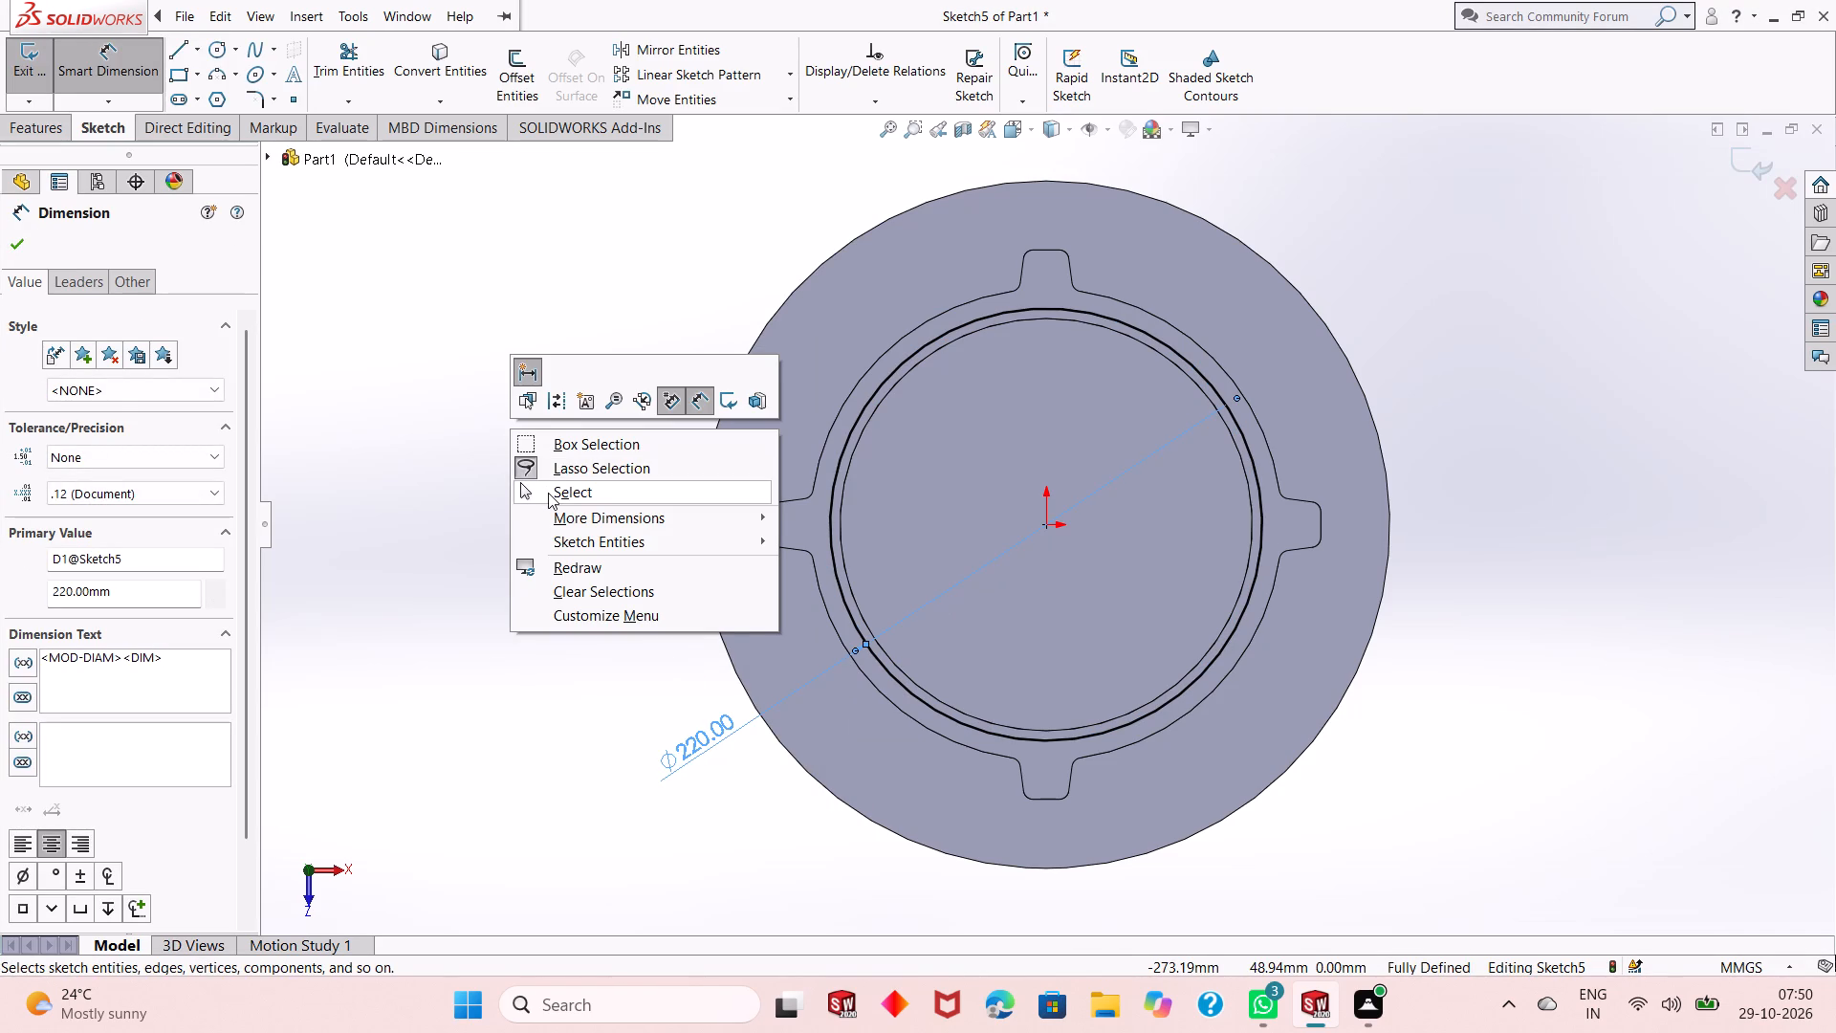
Sketch a second circle centred on the origin, reaching the ring's inner edge at a radius of 105 mm.
scroll(1034, 505, down, 1)
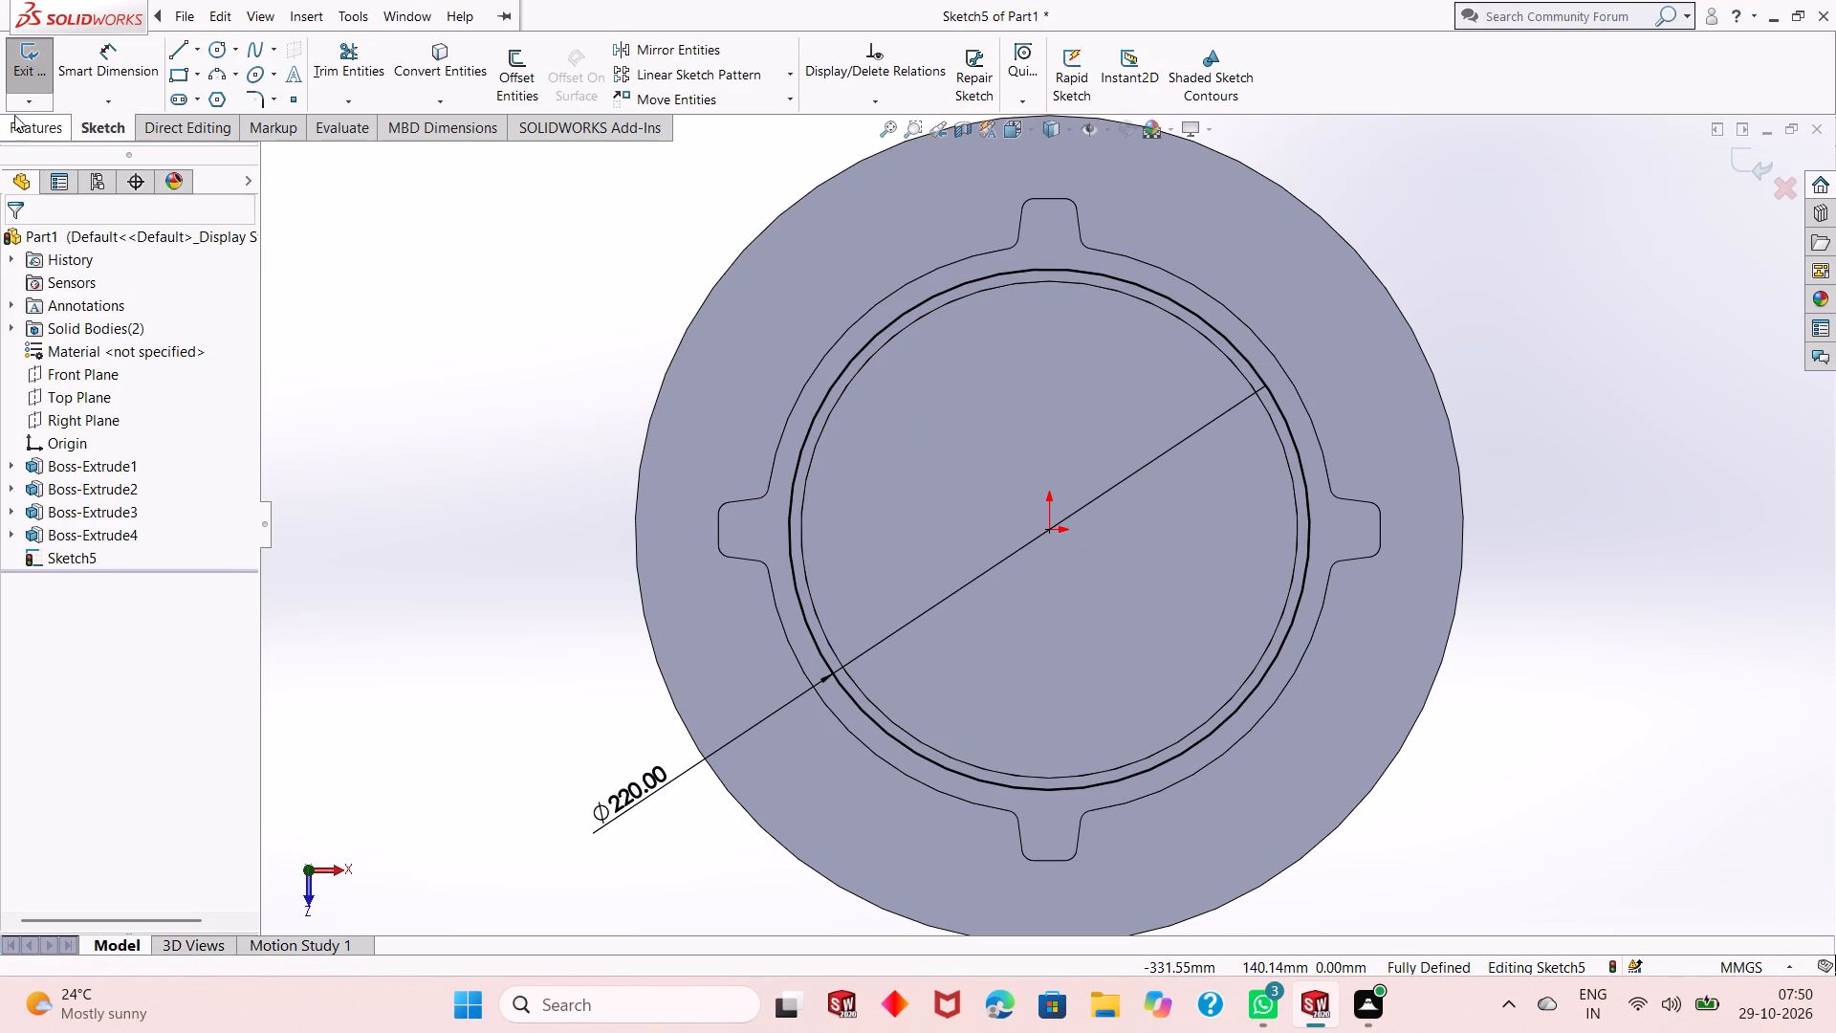
click(219, 55)
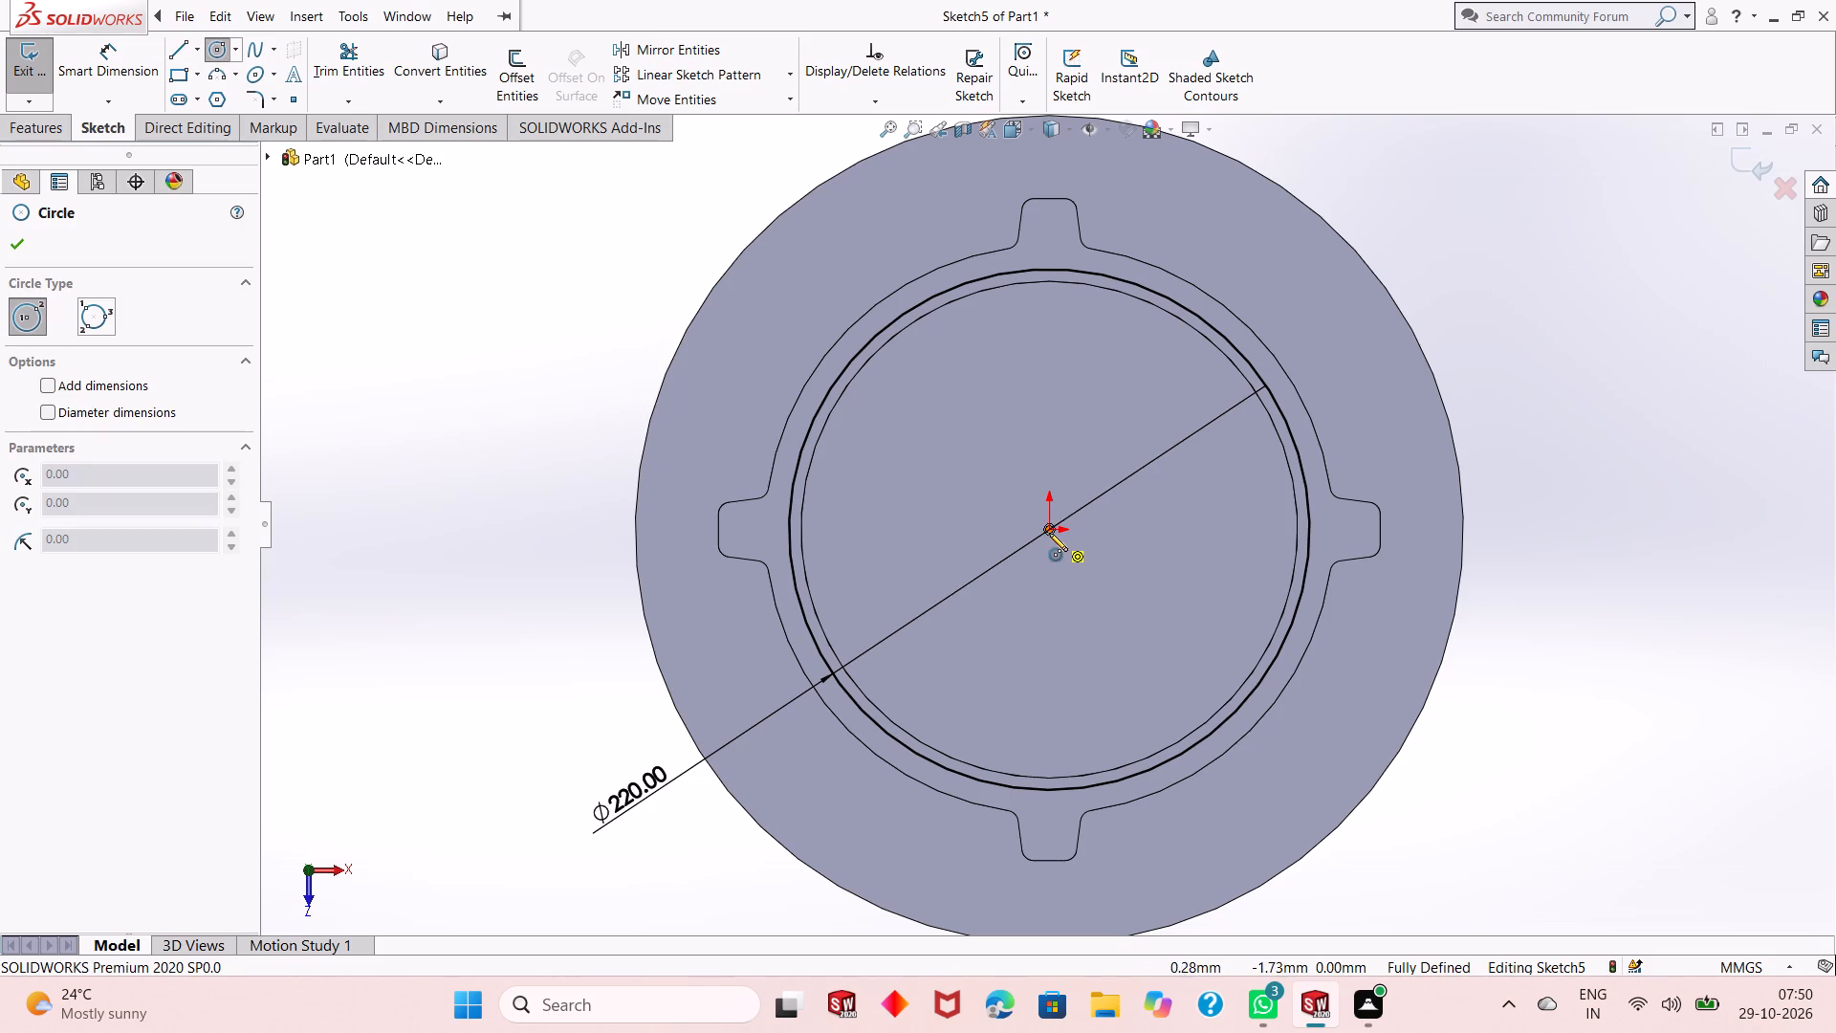
click(1049, 533)
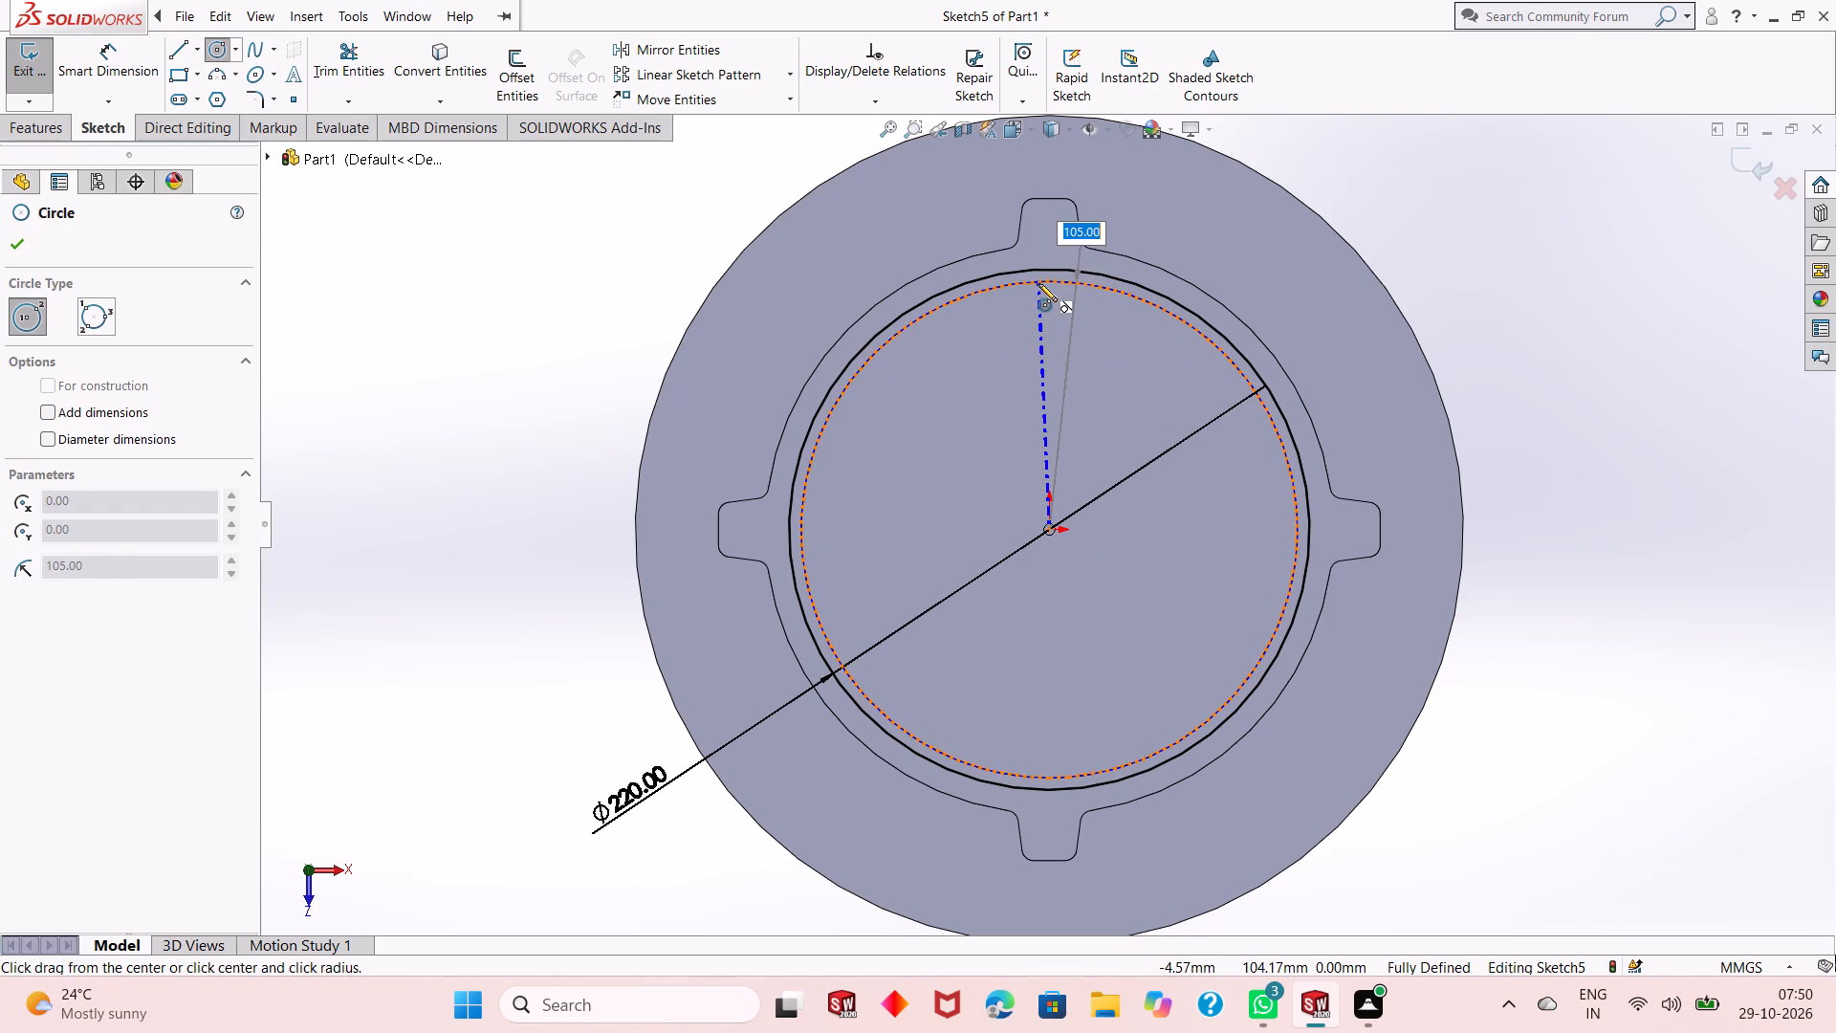
click(1038, 283)
right_click(522, 353)
click(557, 365)
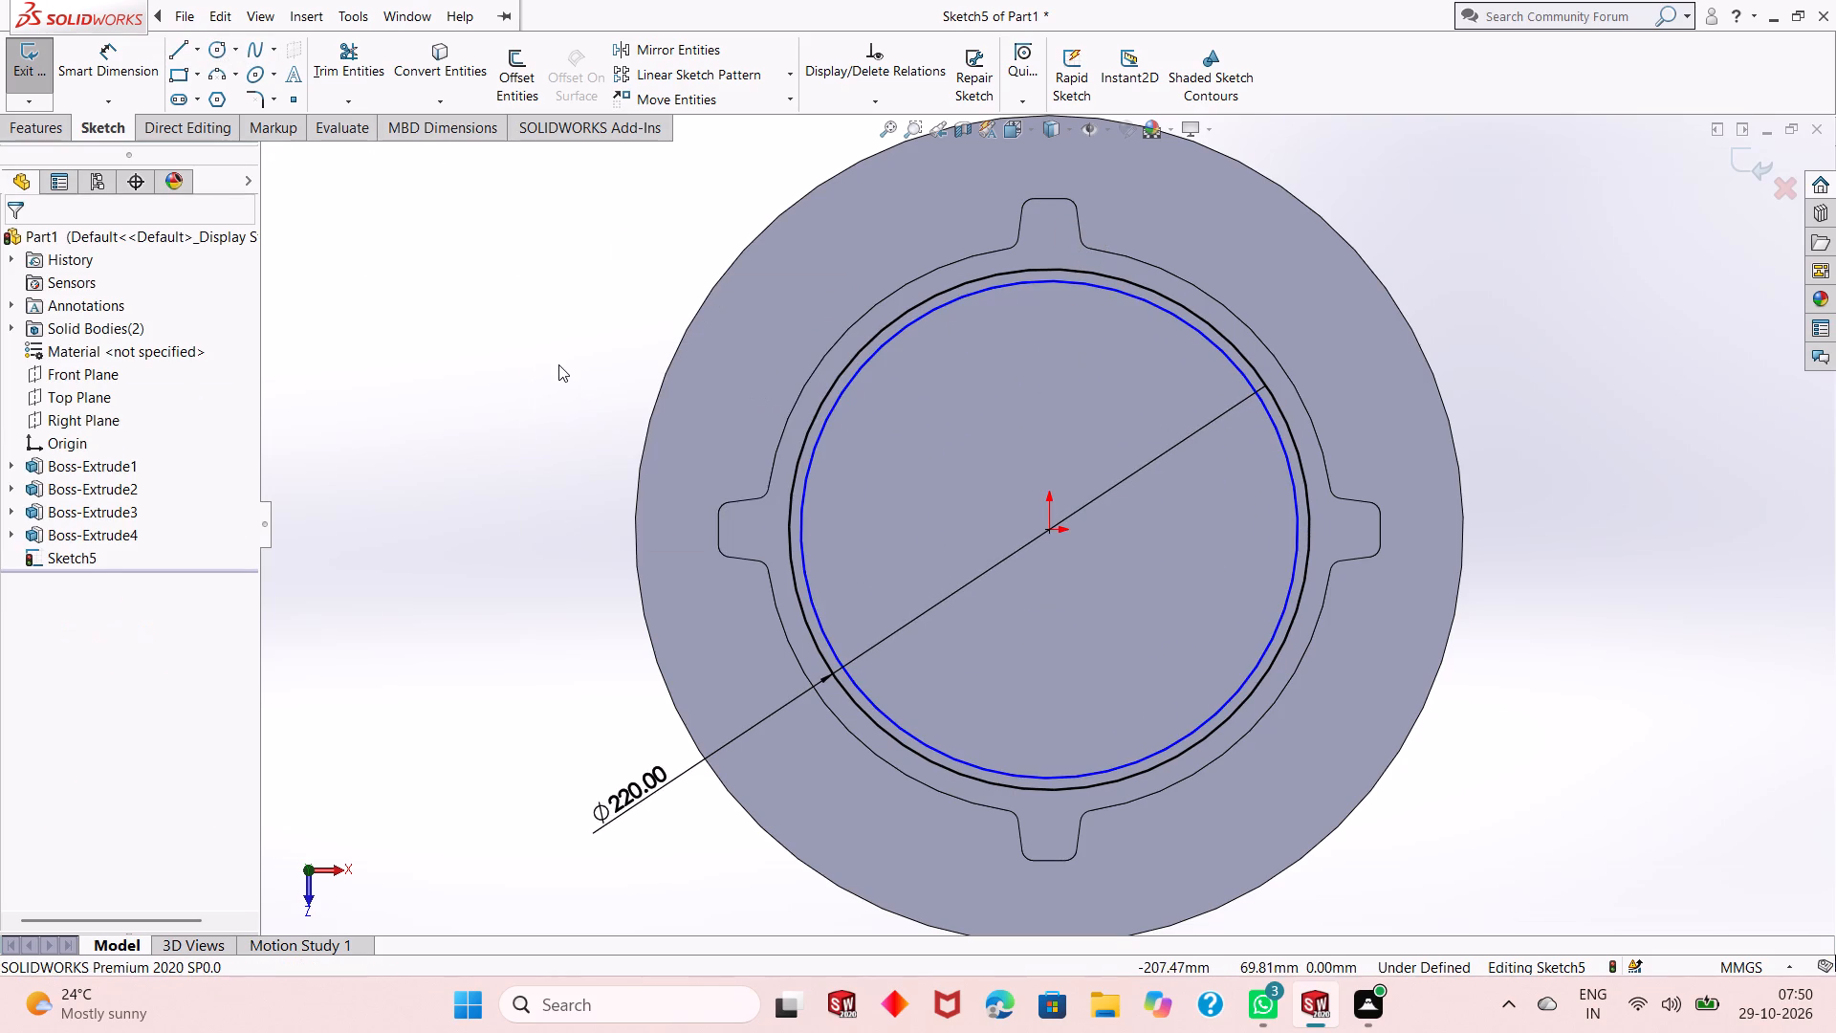
Dimension the second, inner circle's diameter as 210 mm.
click(142, 75)
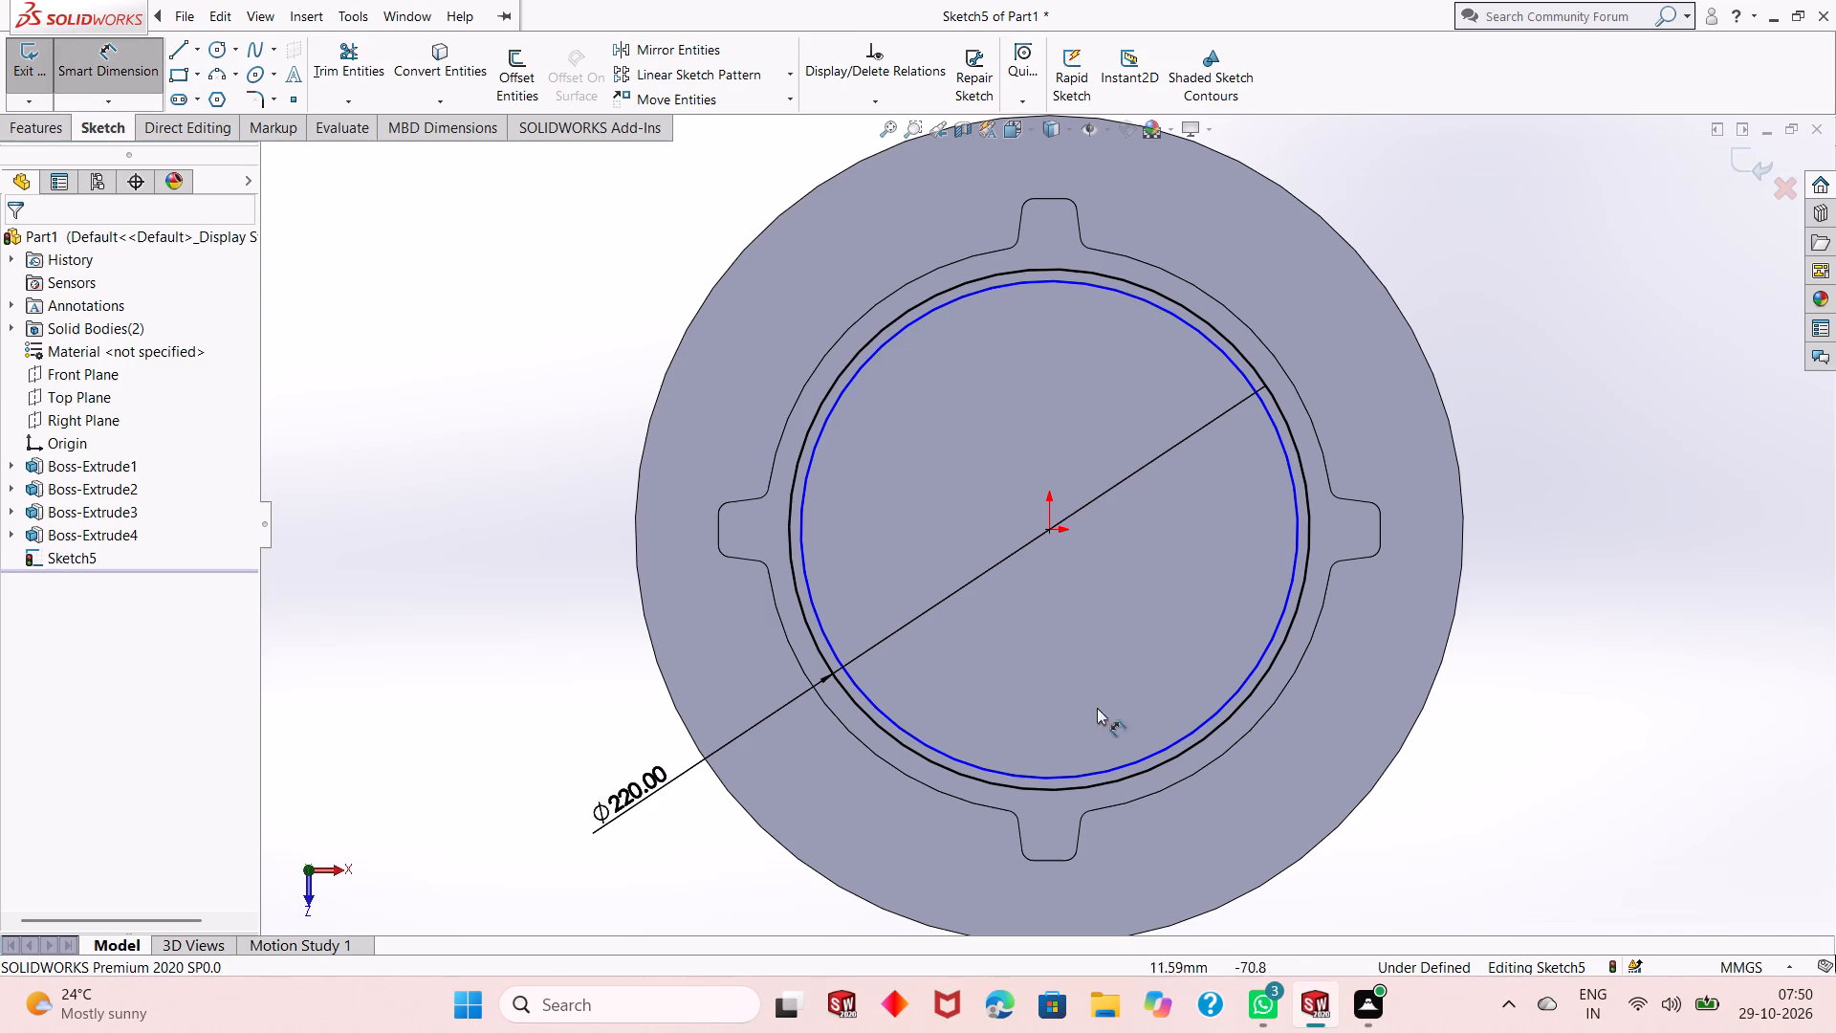
click(1235, 691)
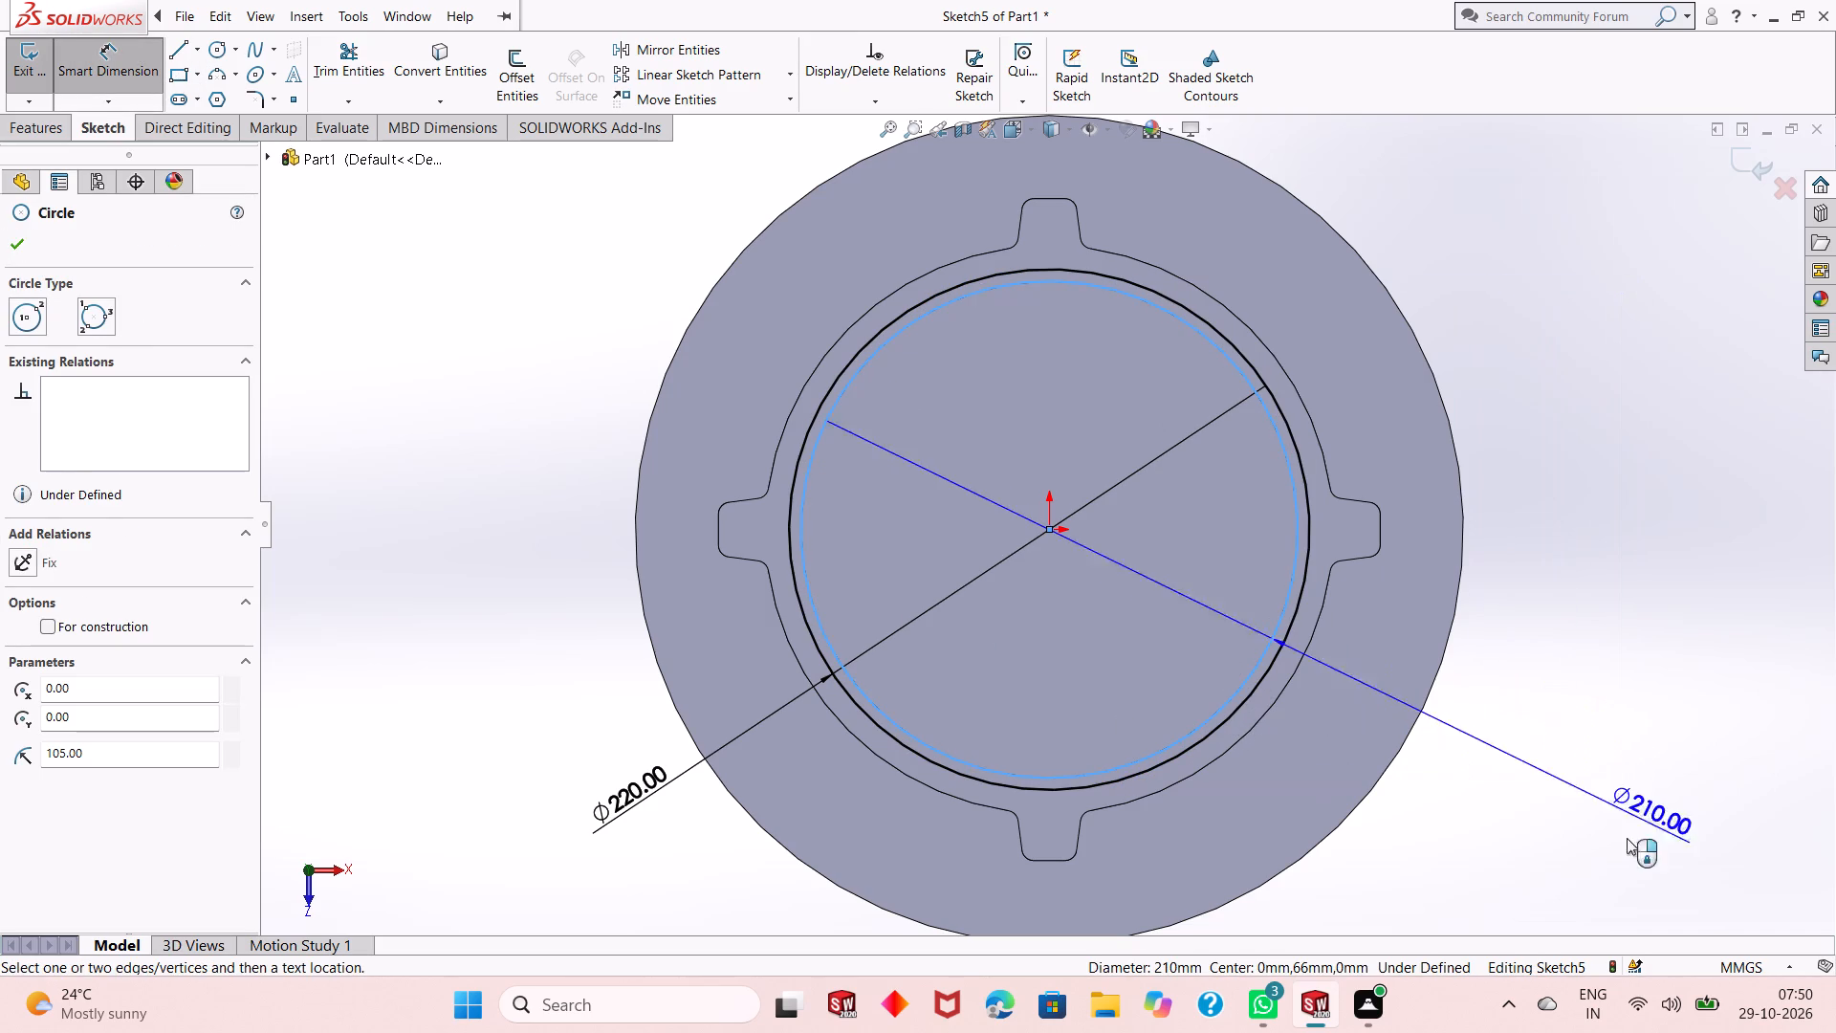
click(1541, 852)
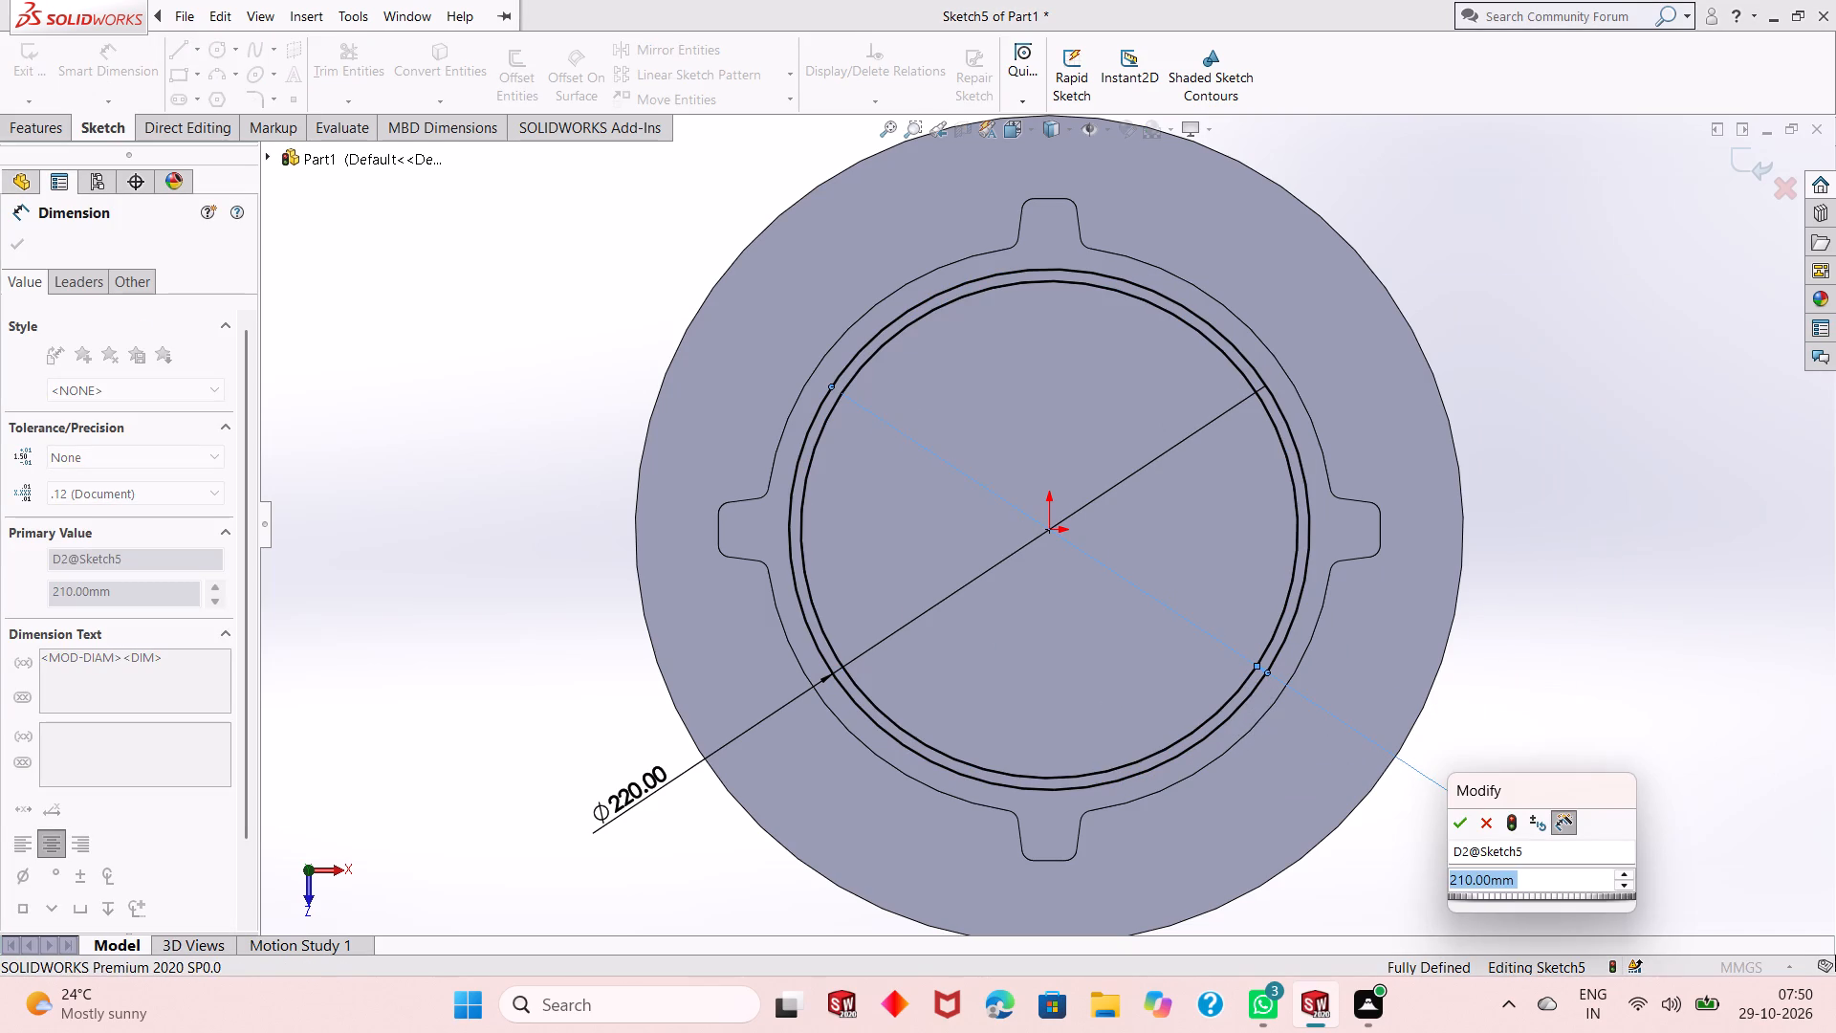
text(210)
key(Return)
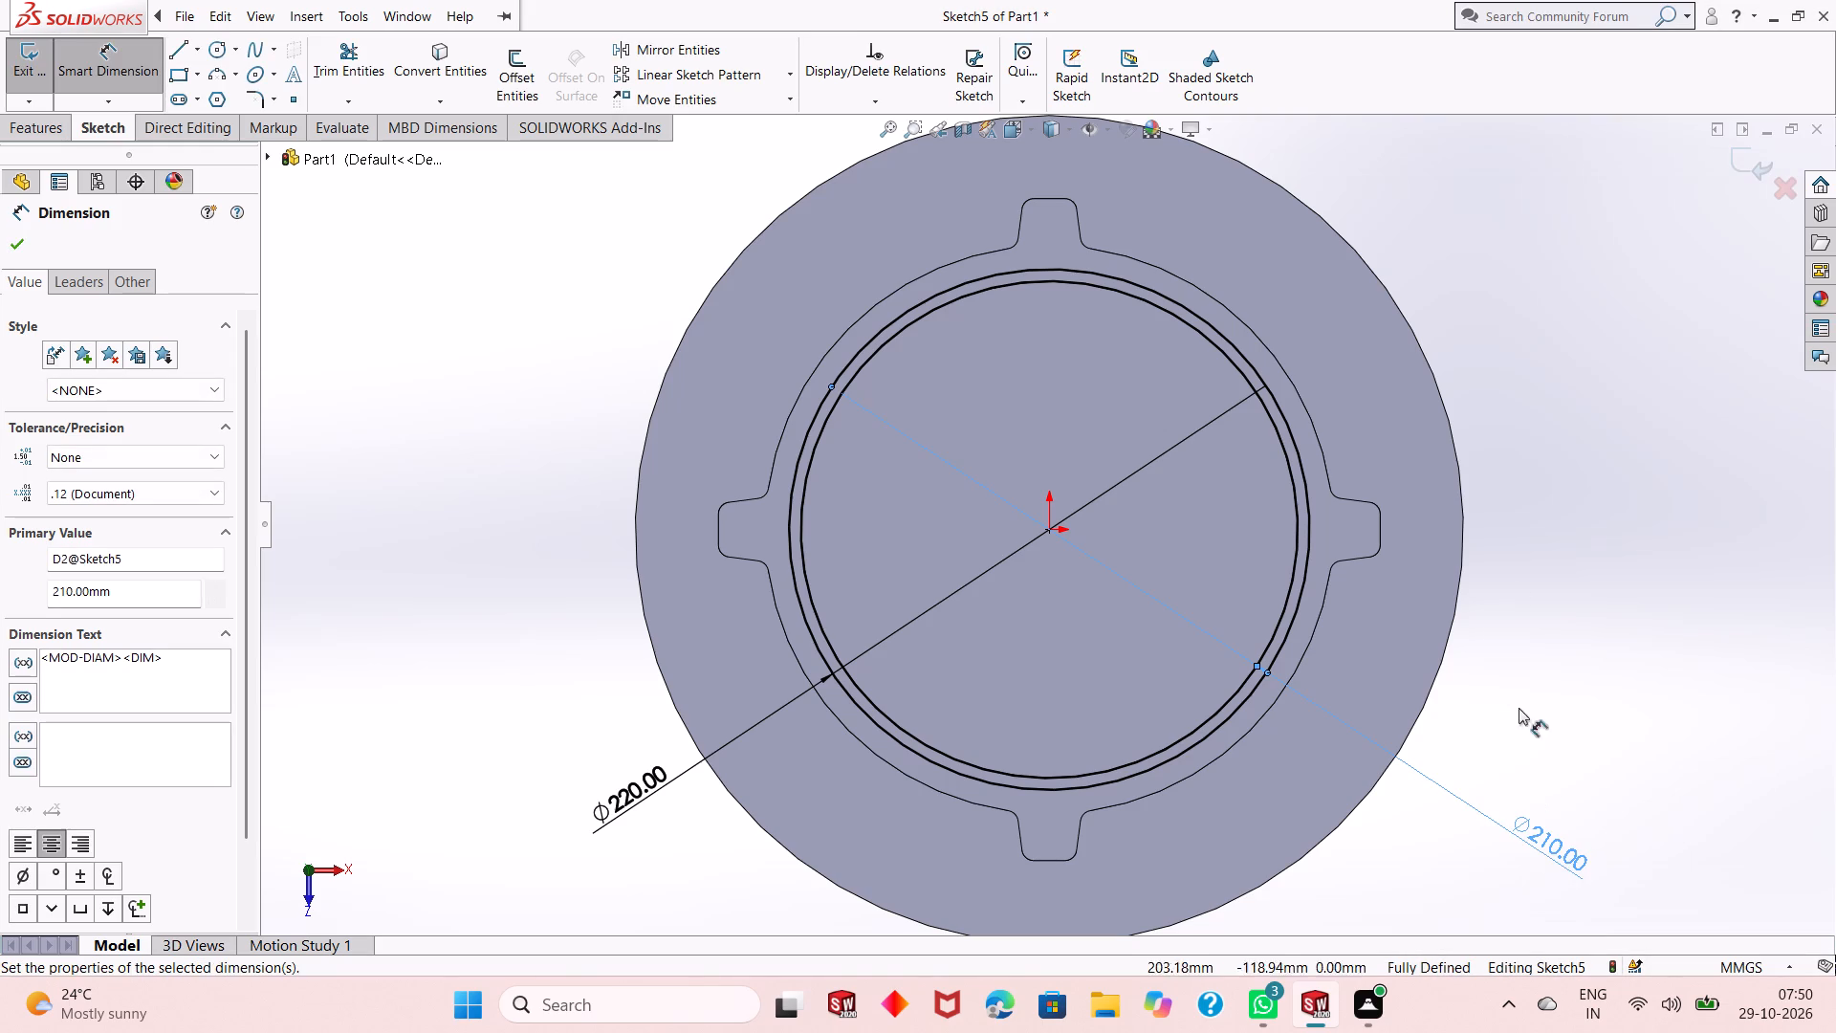
right_click(1517, 412)
click(1551, 474)
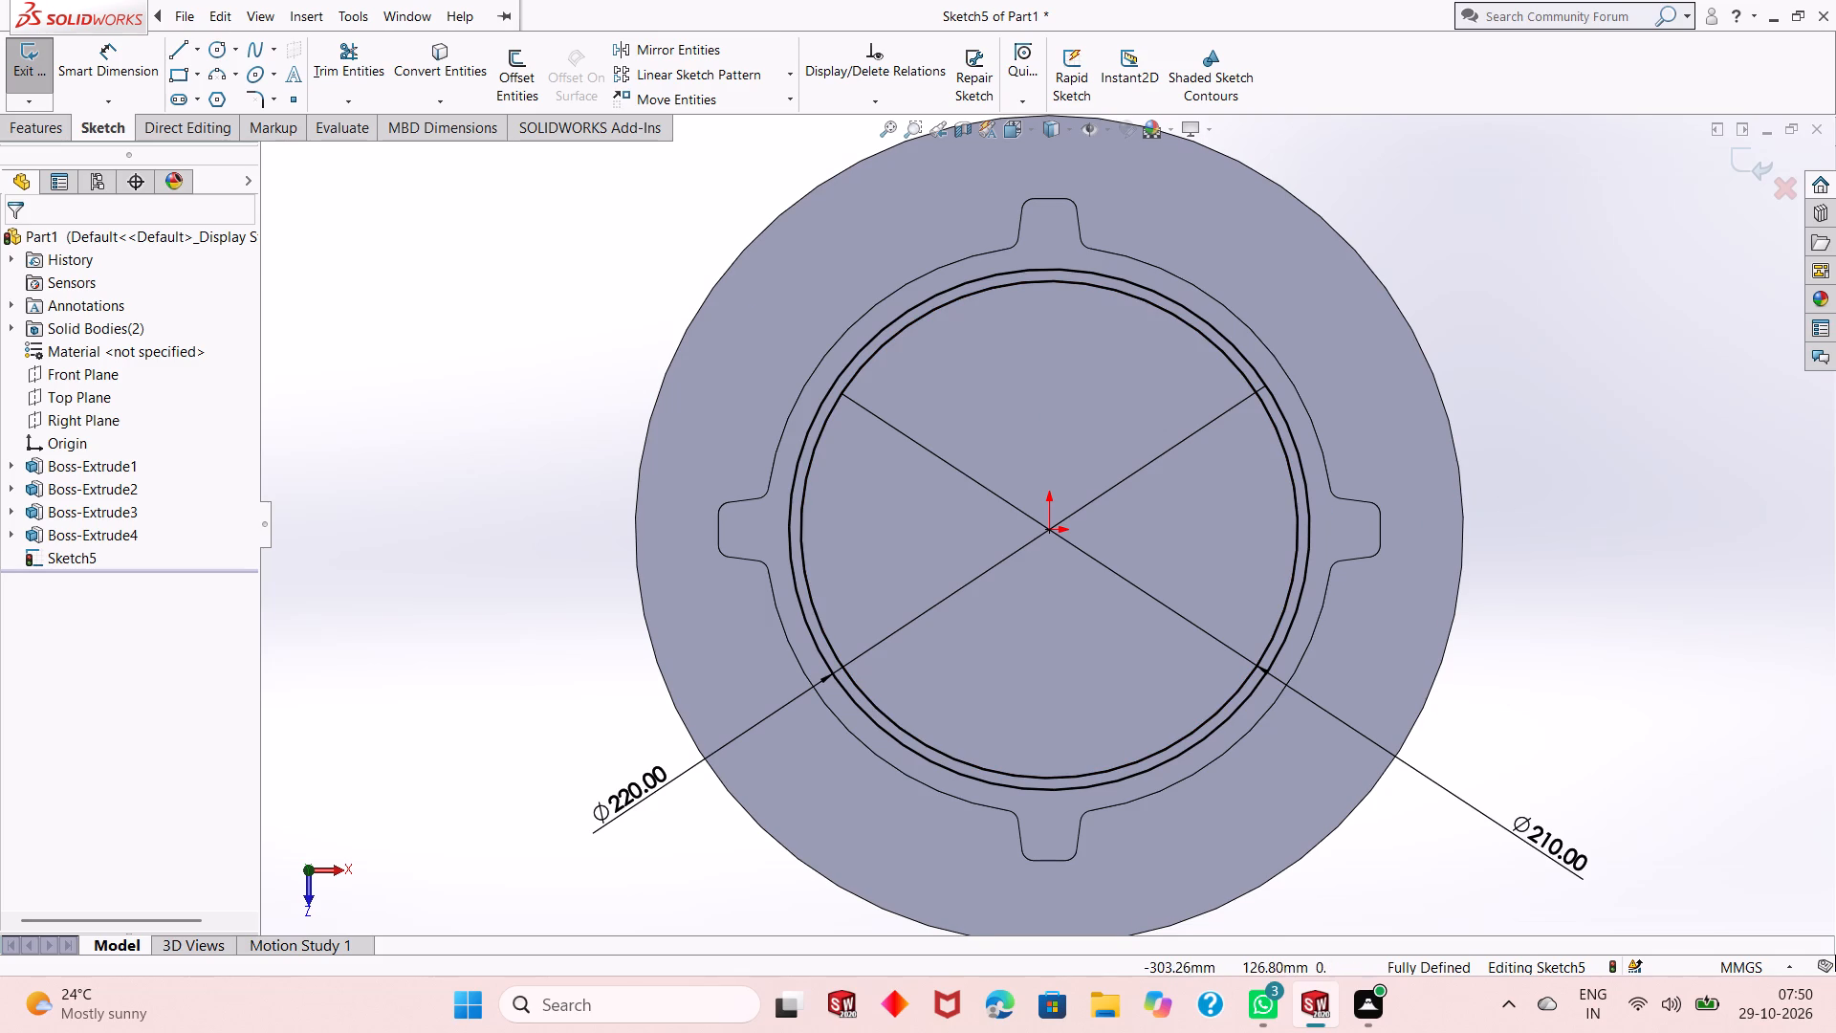
Extrude the ring between the 220 mm and 210 mm circles by 3 mm as a raised lip, merging the result.
click(40, 124)
click(34, 92)
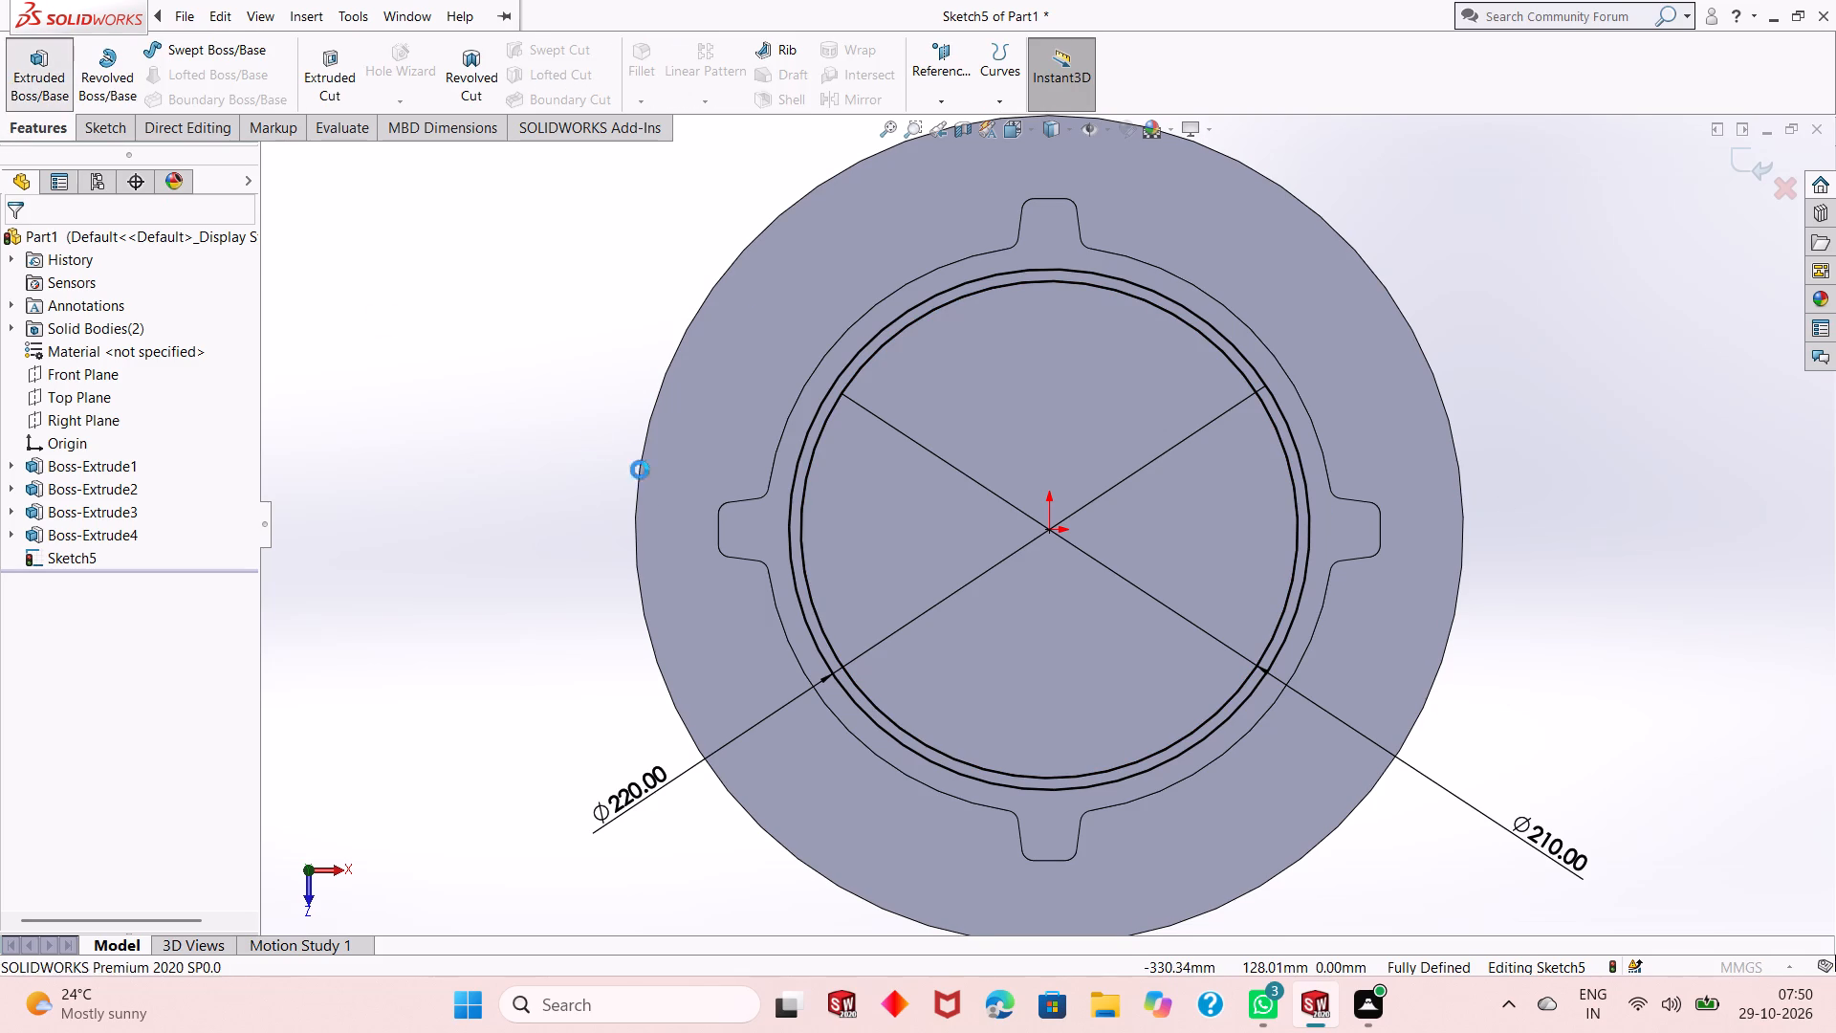
scroll(766, 687, down, 1)
middle_drag(766, 688, 850, 464)
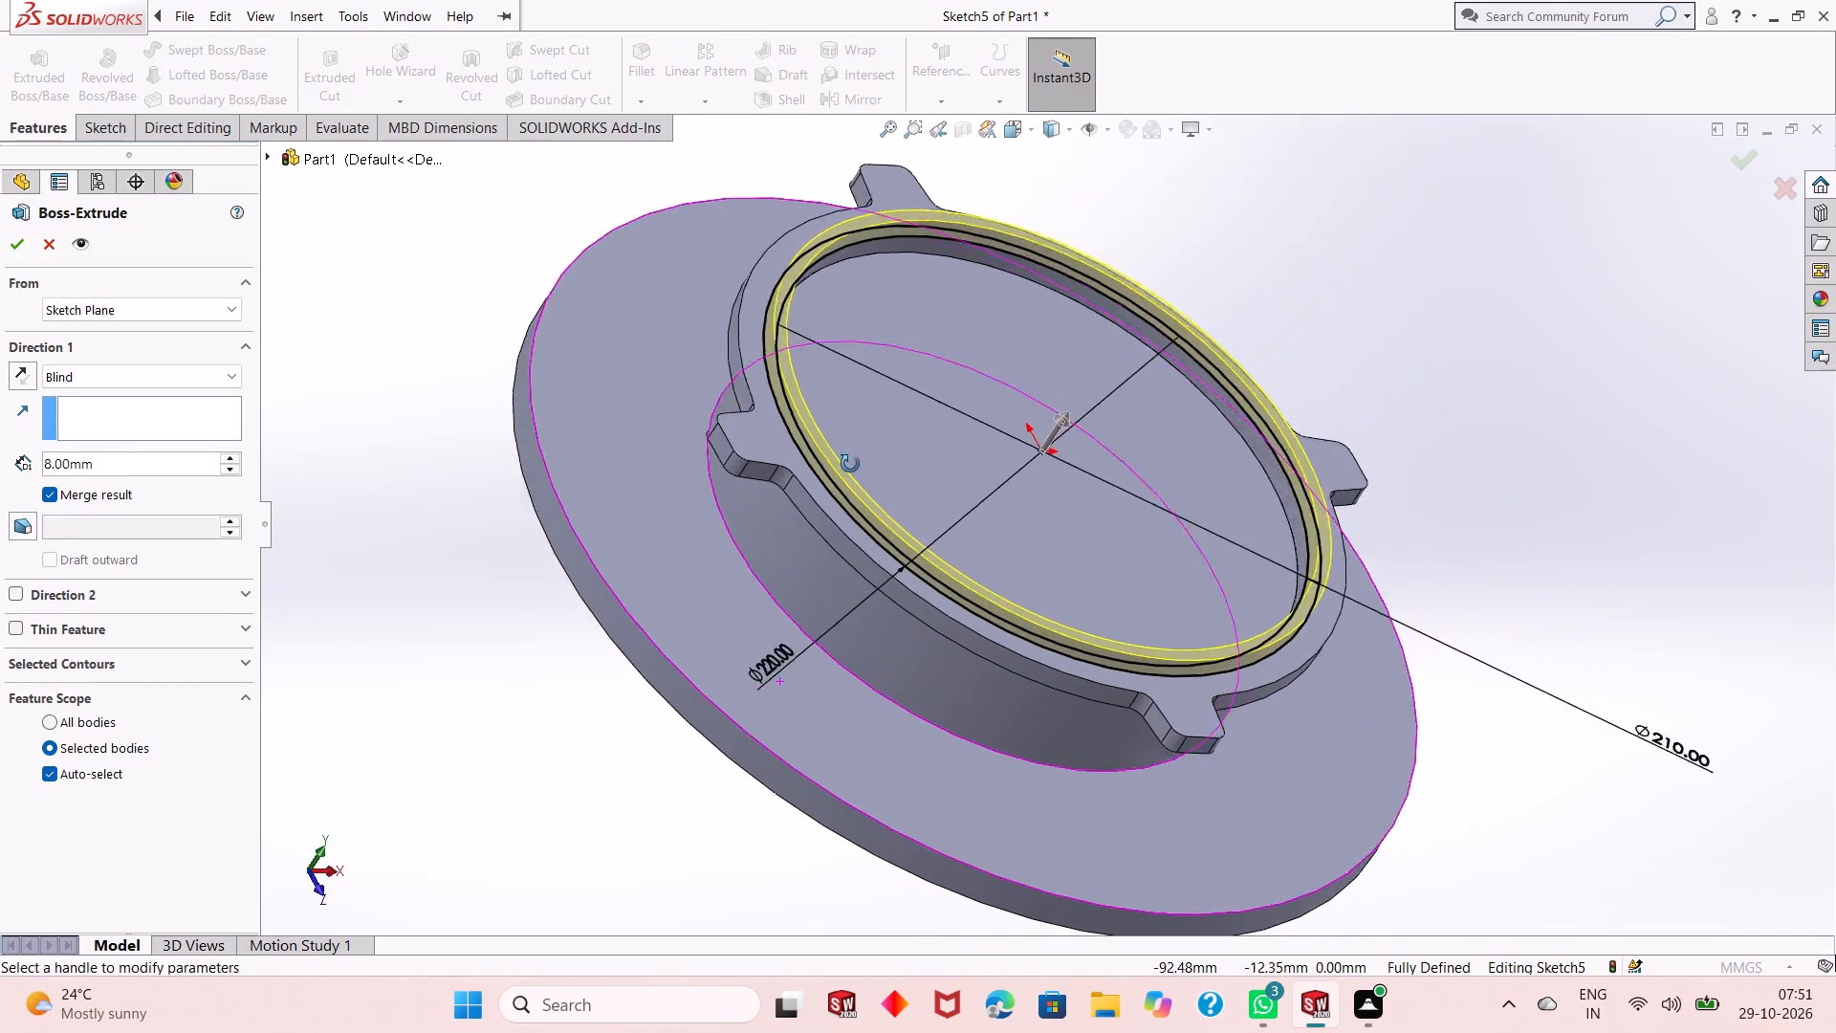
middle_drag(850, 464, 864, 426)
double_click(128, 466)
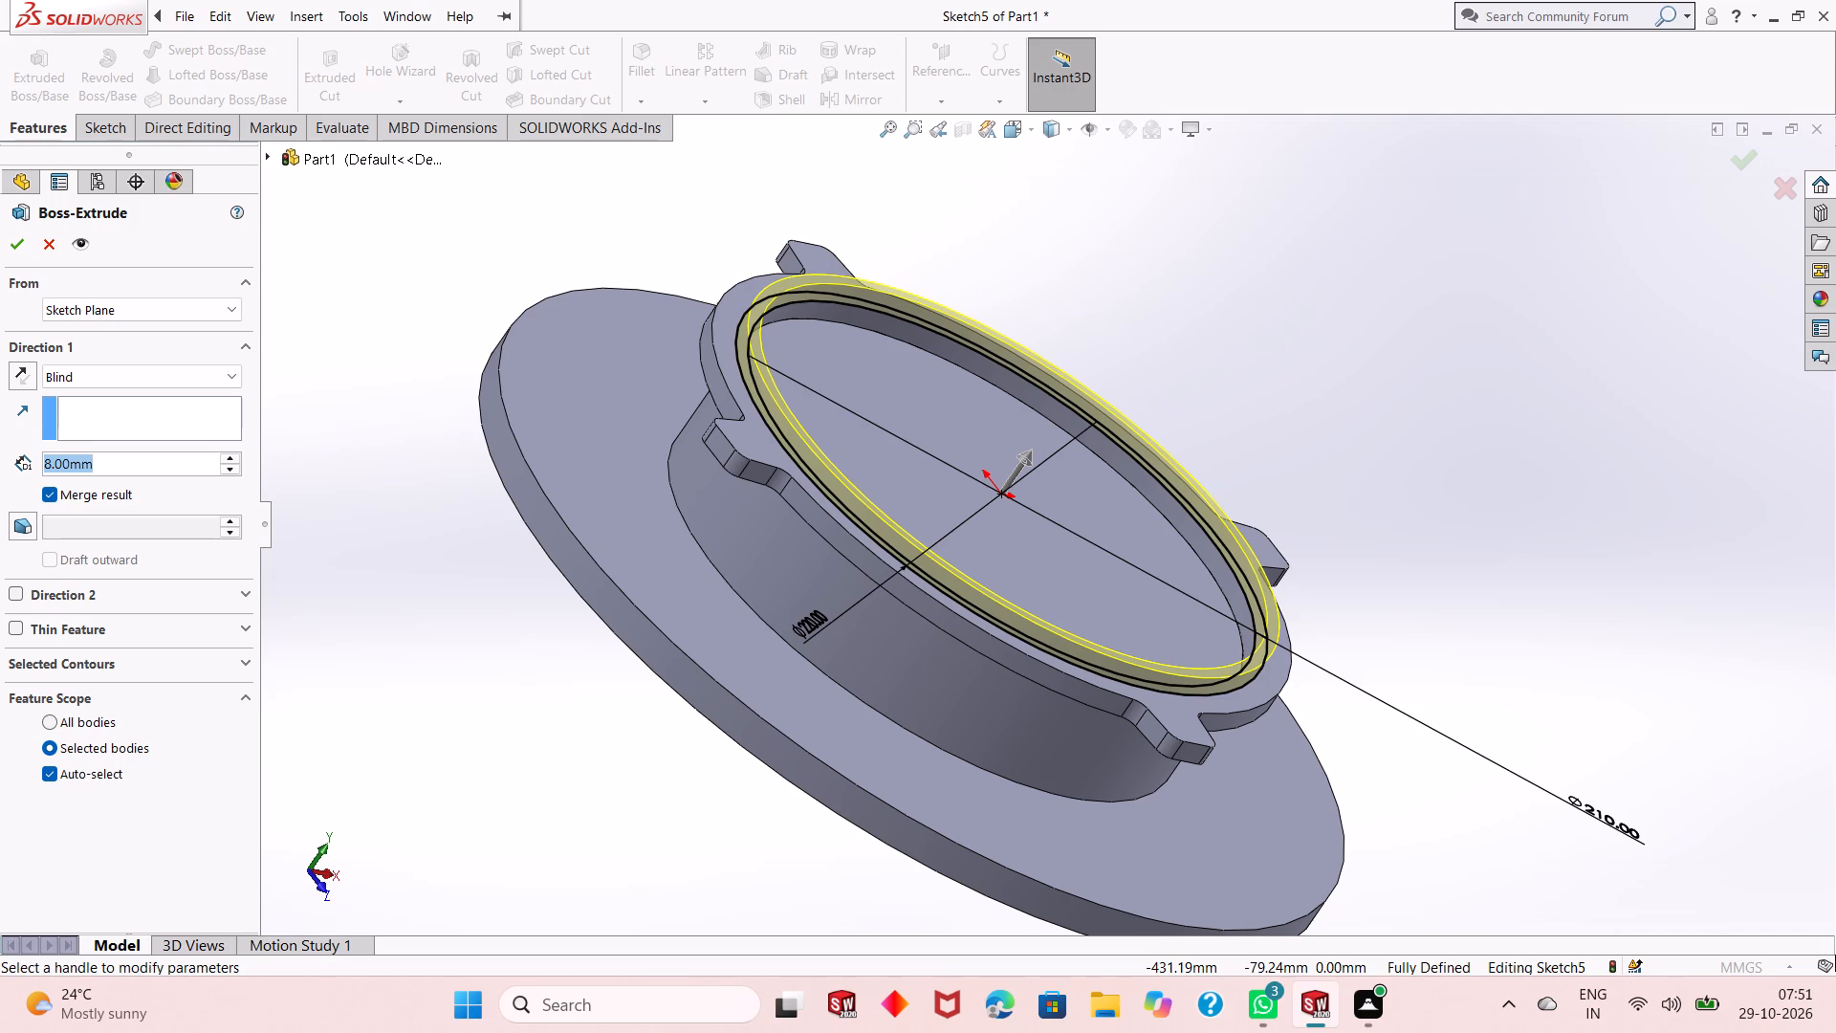
key(3)
key(Return)
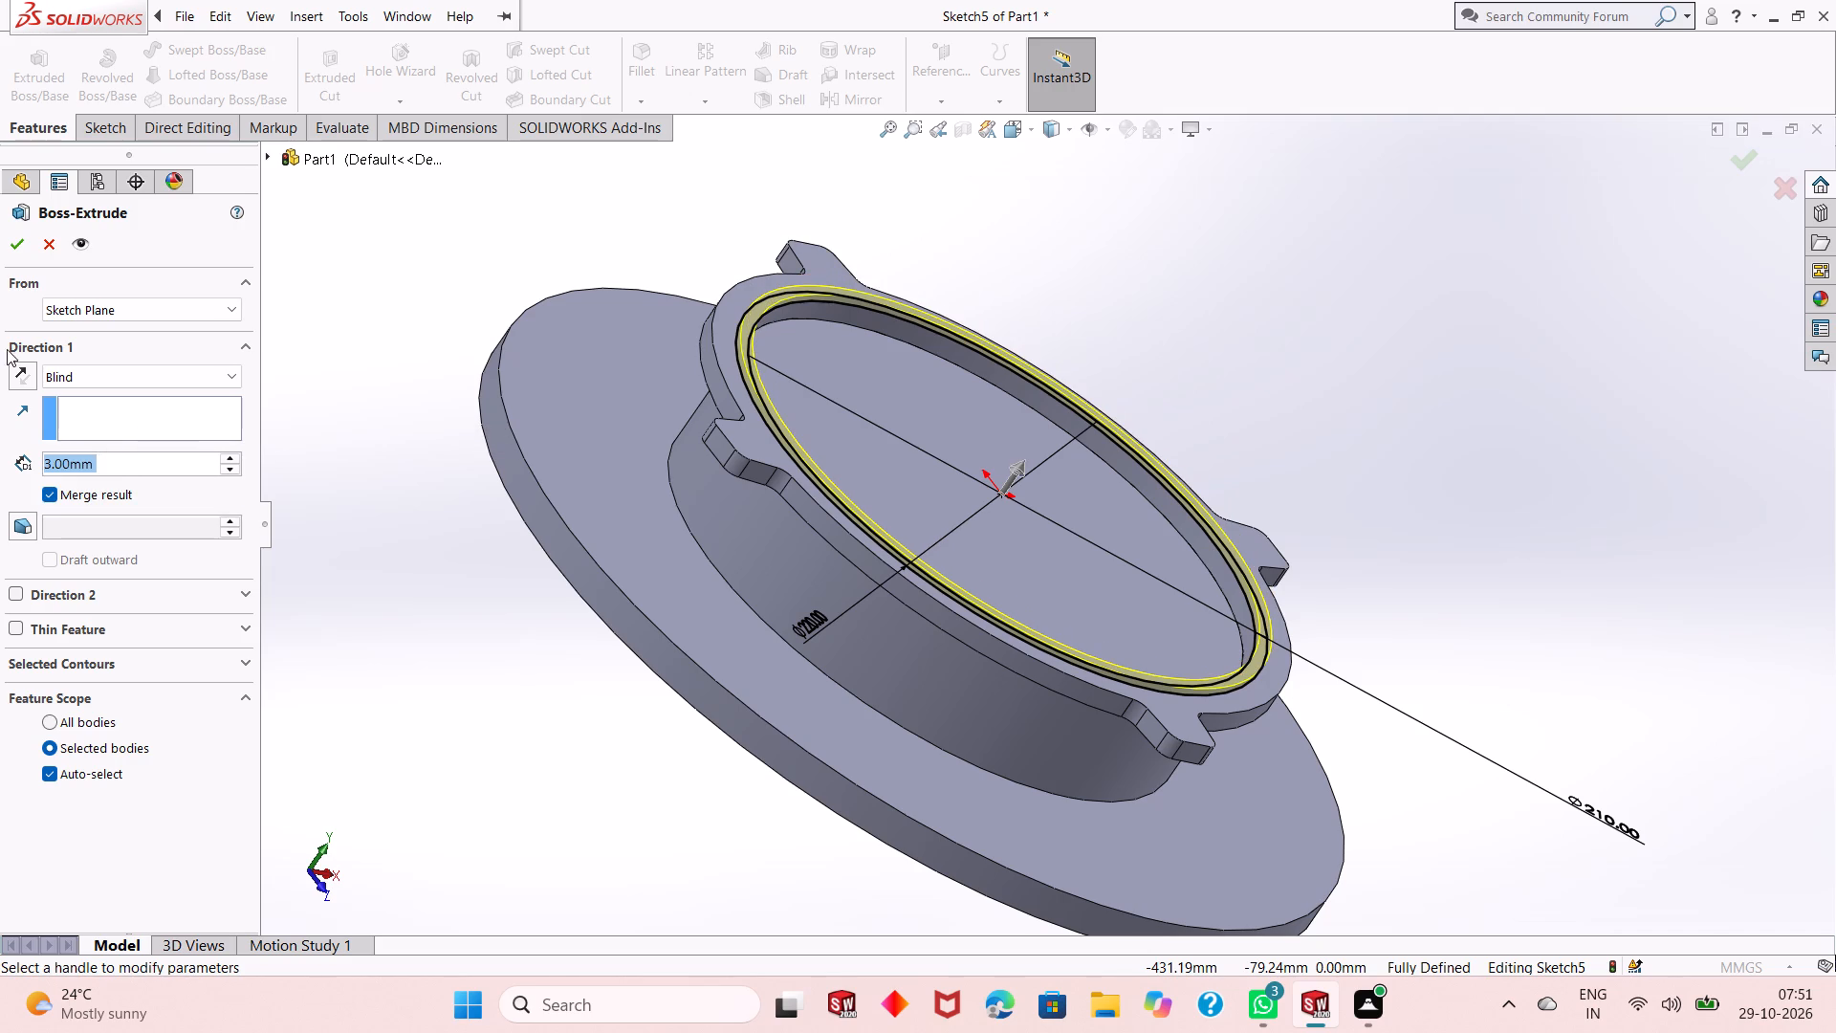
click(26, 235)
click(475, 631)
Examine the stepped part from above, from the side and from underneath.
middle_drag(856, 632, 829, 698)
scroll(858, 623, up, 2)
scroll(901, 544, up, 1)
scroll(973, 399, down, 2)
scroll(946, 676, up, 2)
middle_drag(979, 686, 926, 617)
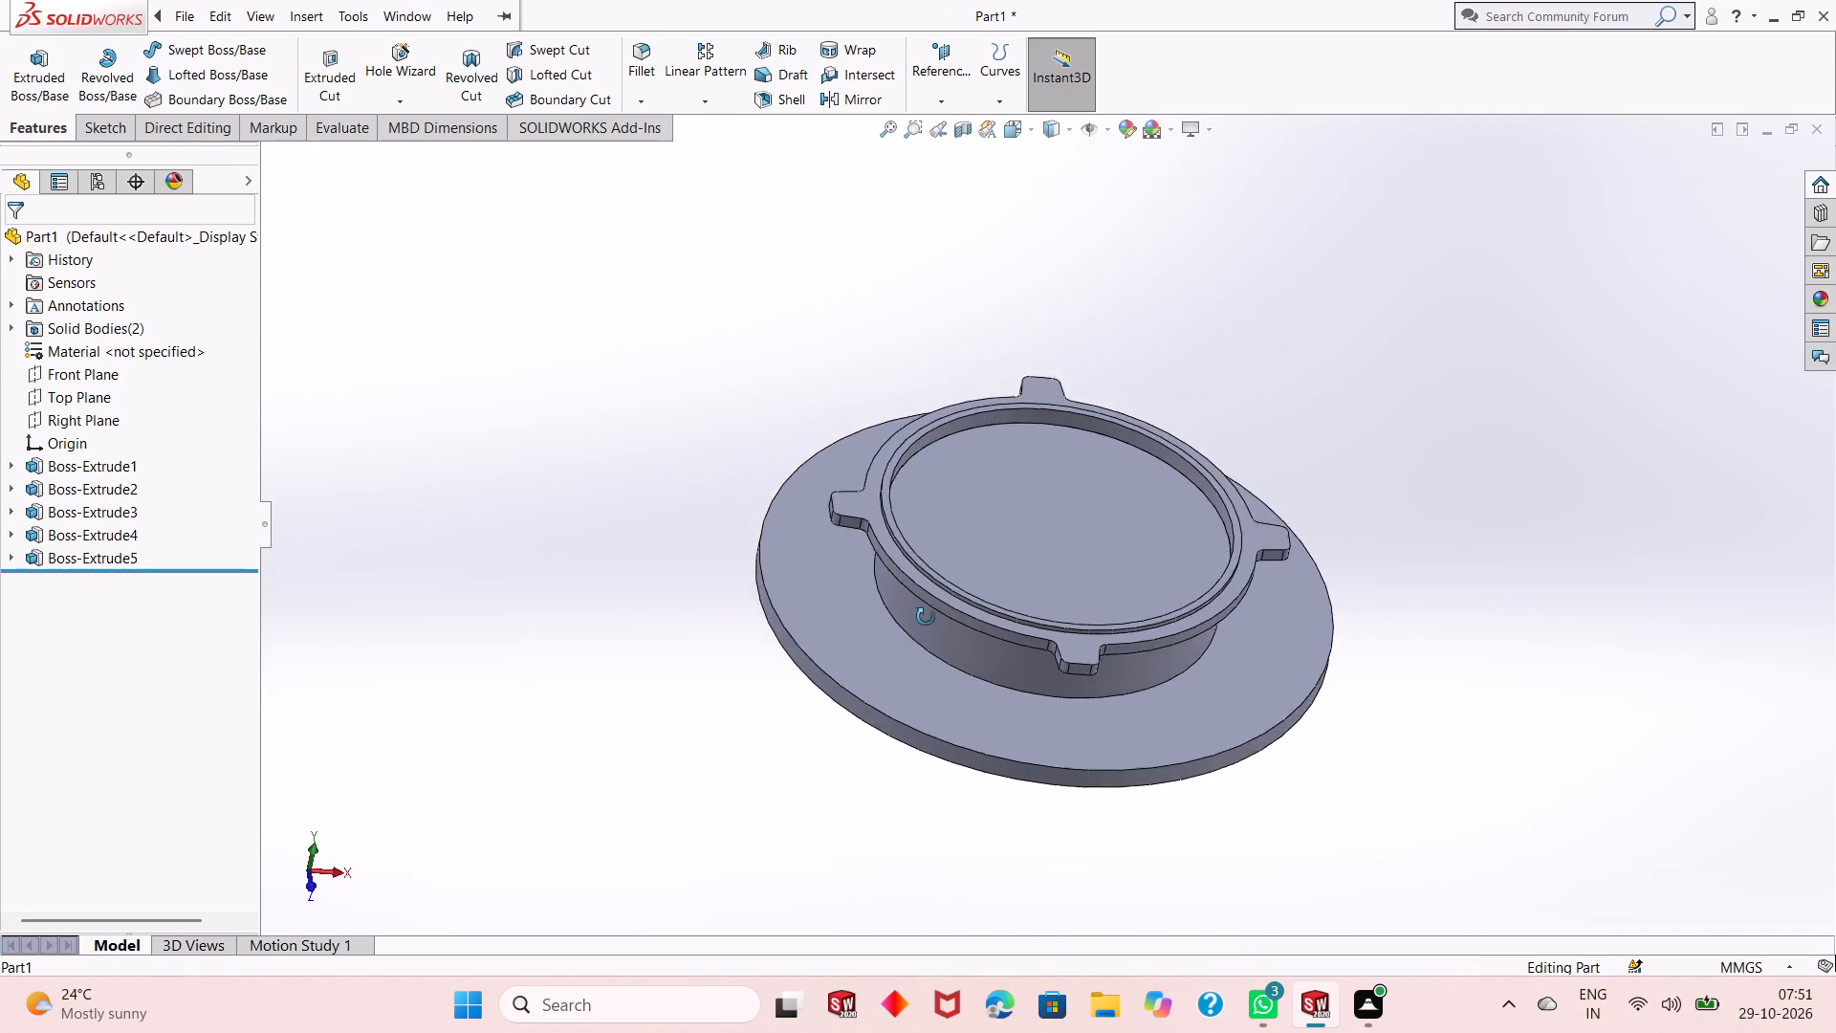
middle_drag(926, 617, 1060, 525)
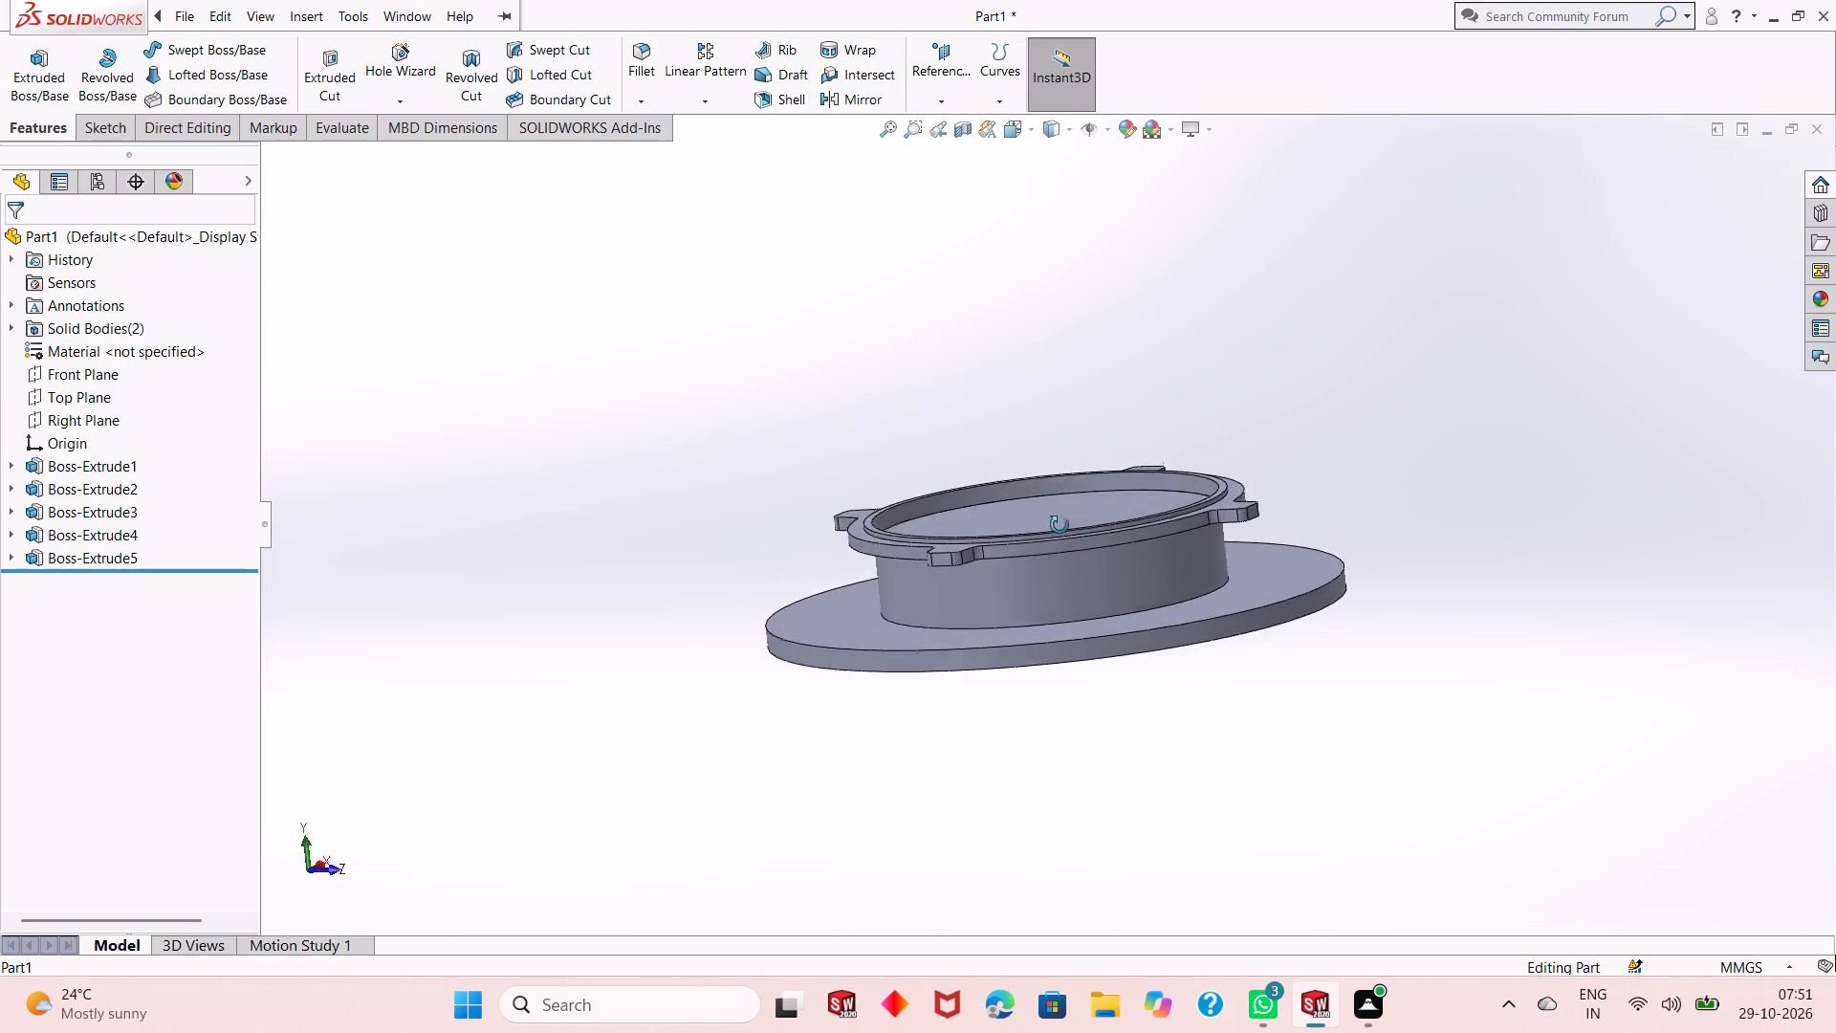
middle_drag(1060, 525, 1105, 649)
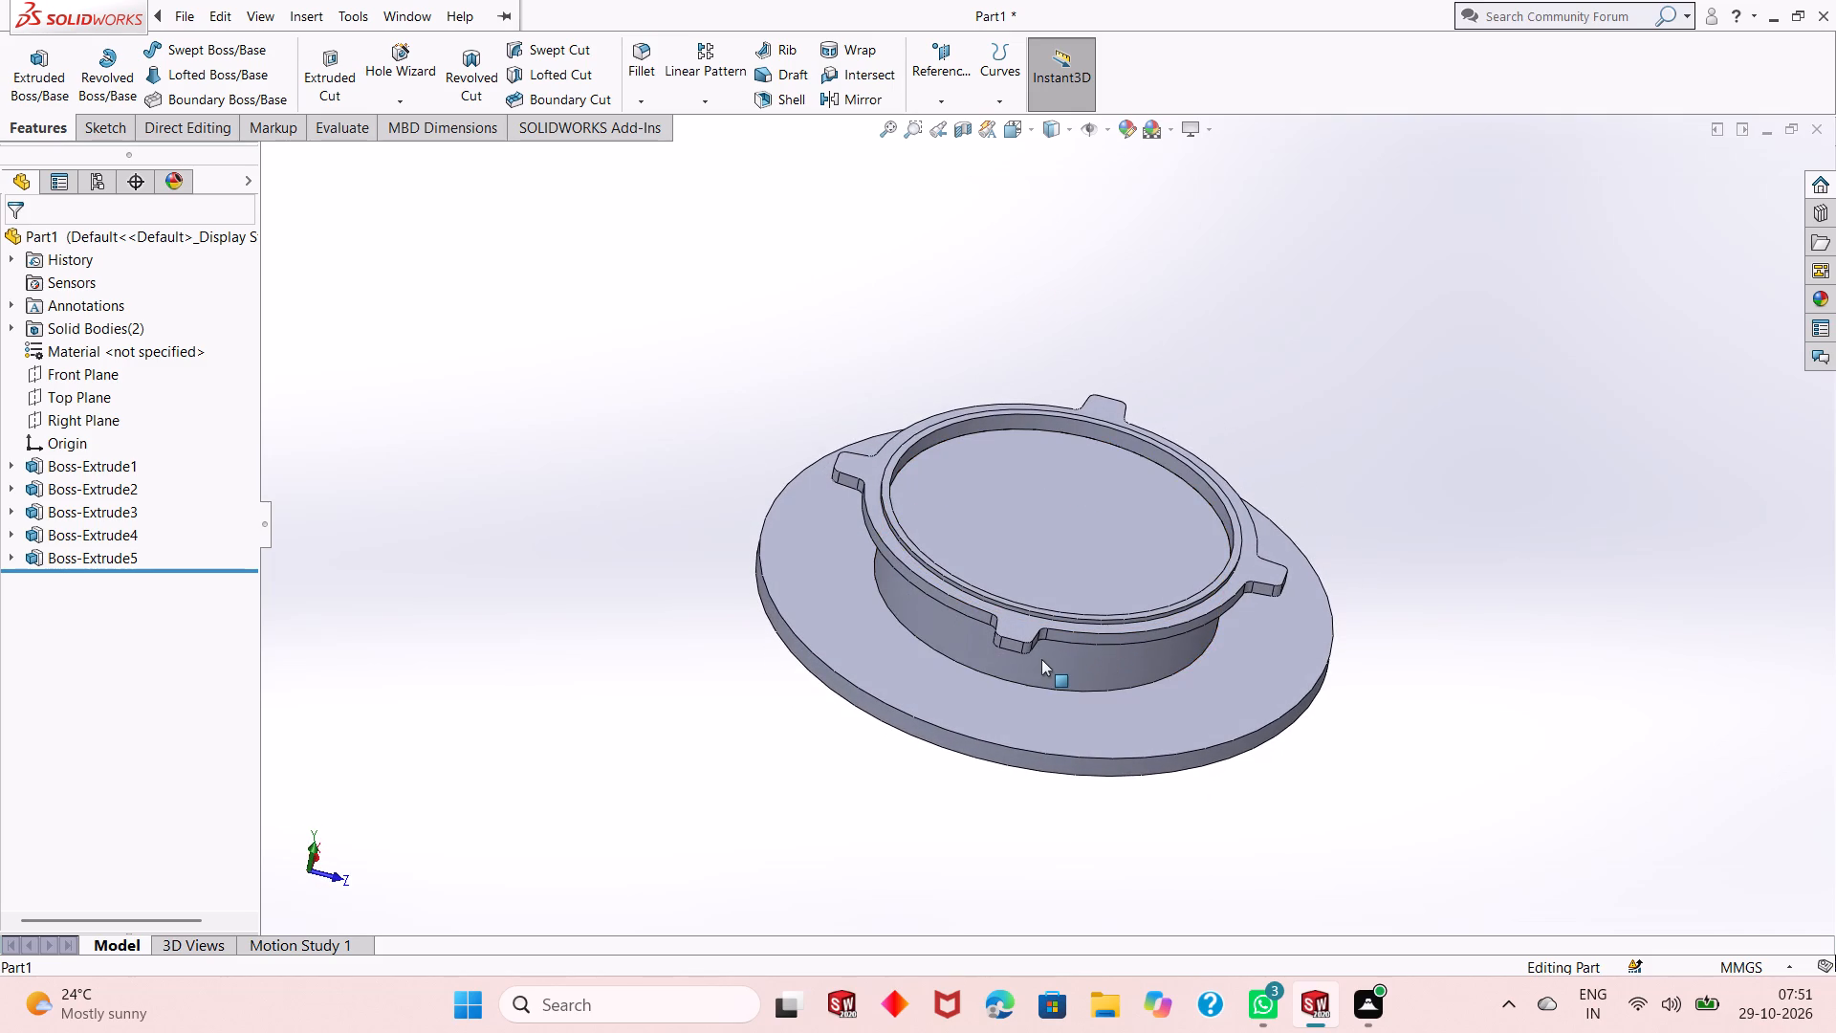
scroll(1086, 527, down, 1)
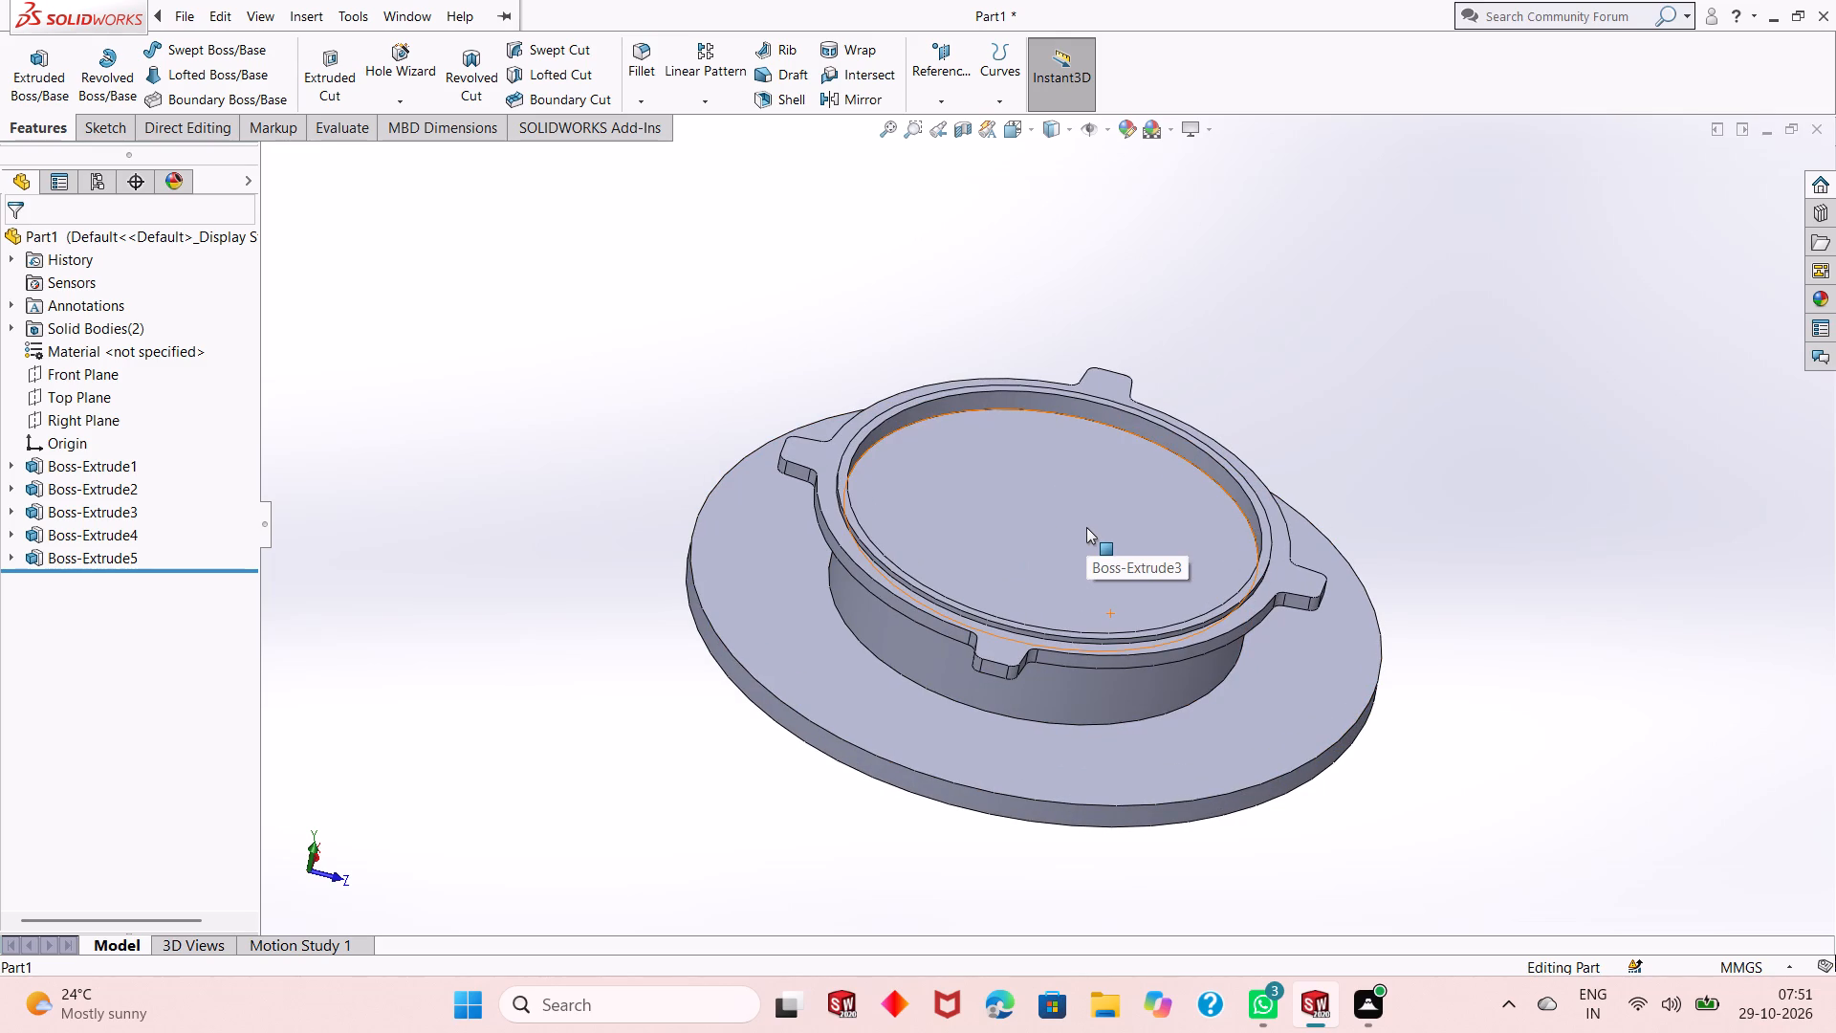
scroll(1065, 500, down, 2)
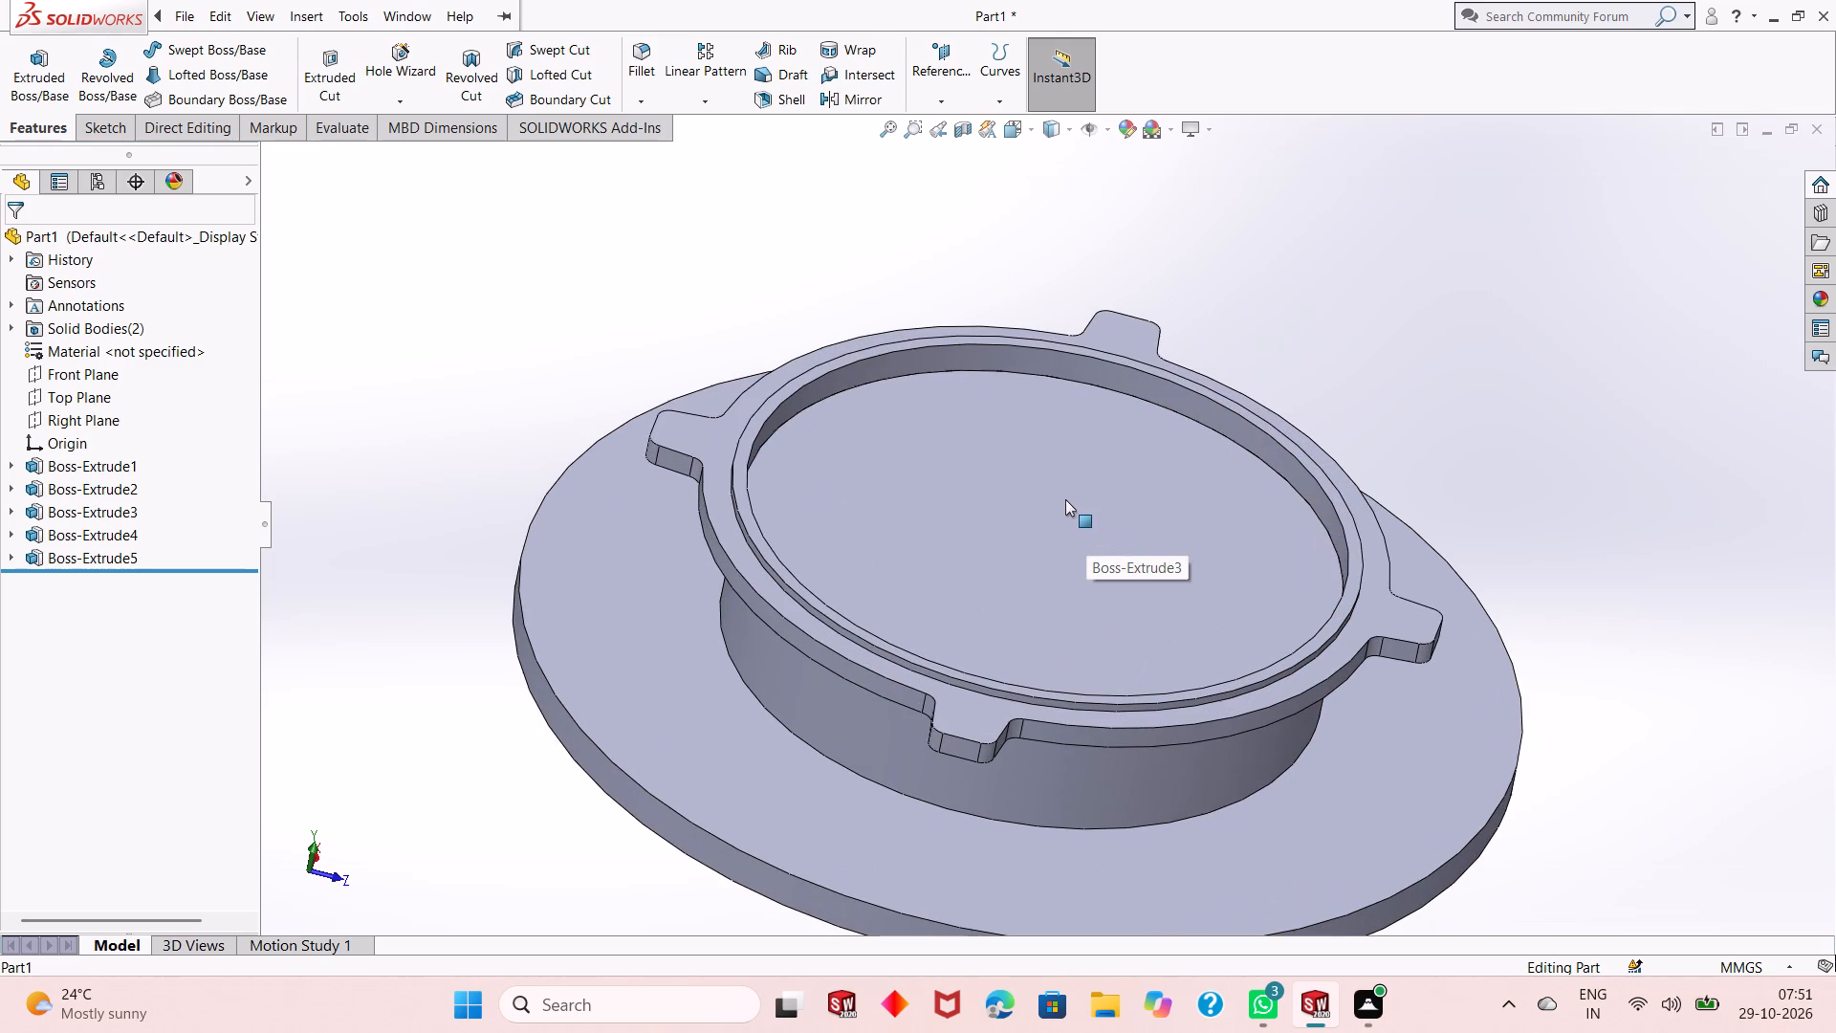
scroll(1060, 567, up, 2)
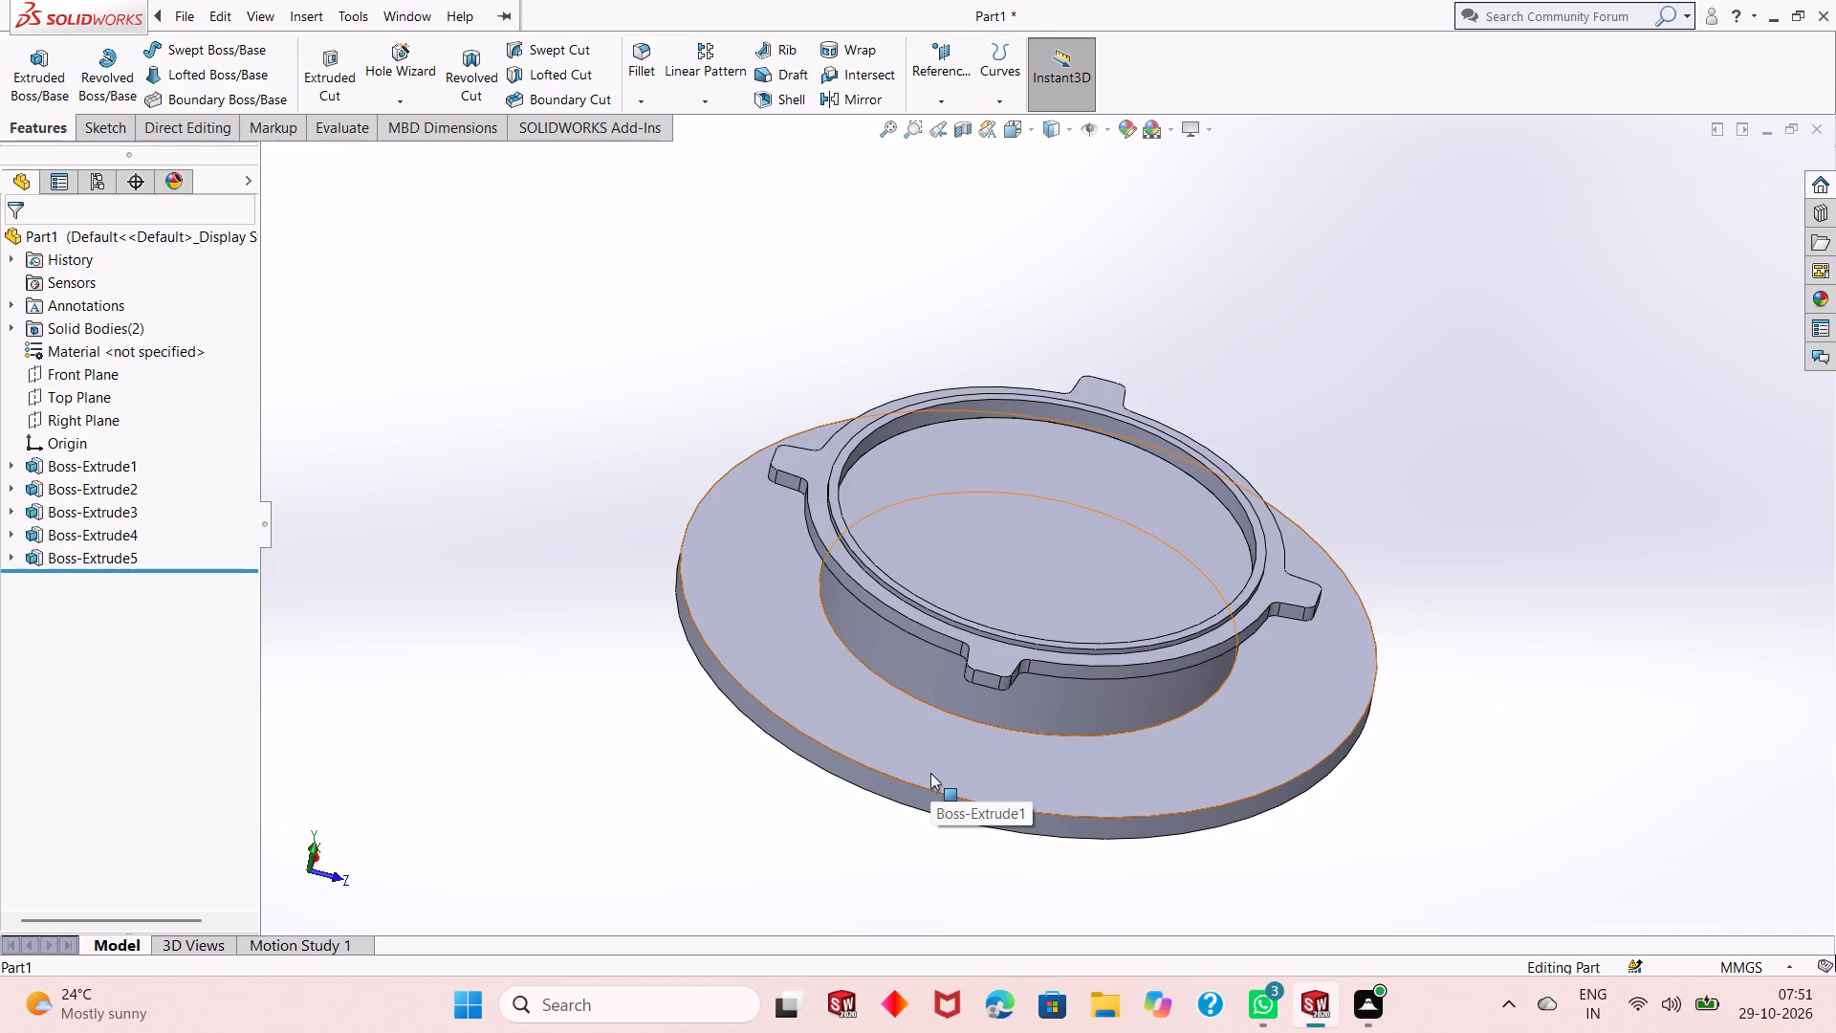
scroll(1095, 779, up, 1)
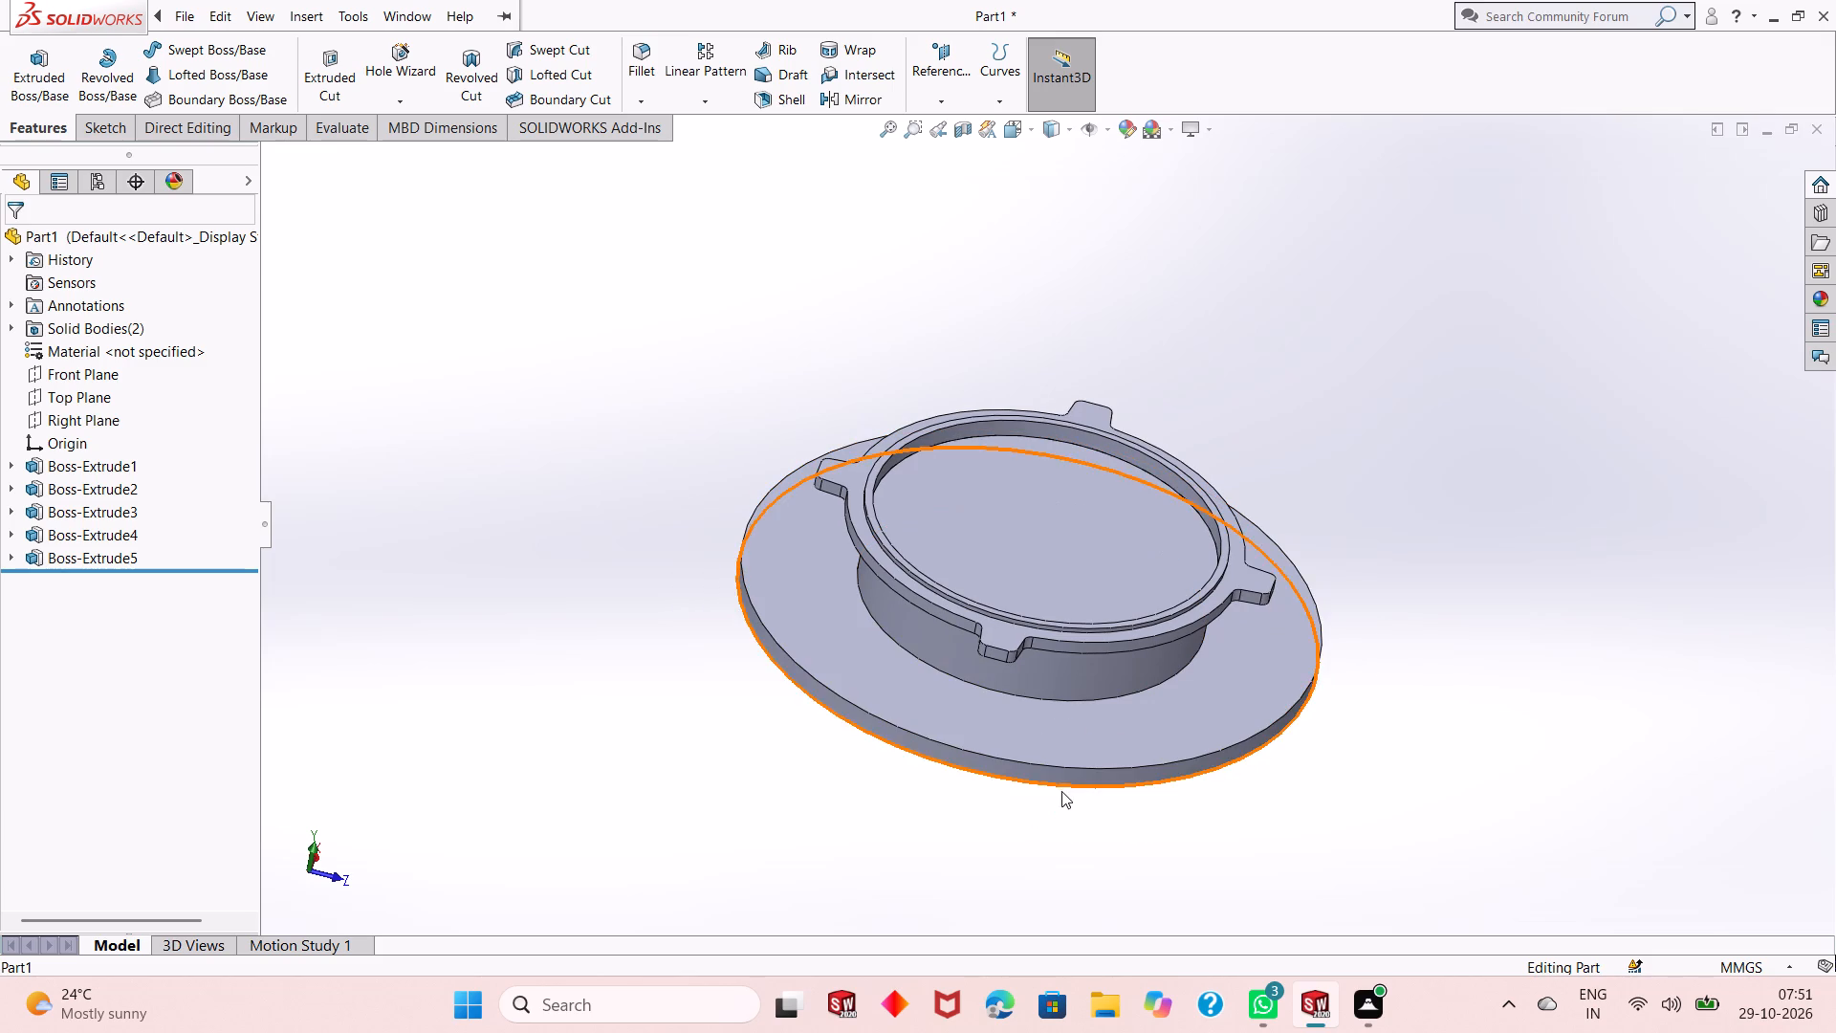
middle_drag(1062, 799, 1147, 579)
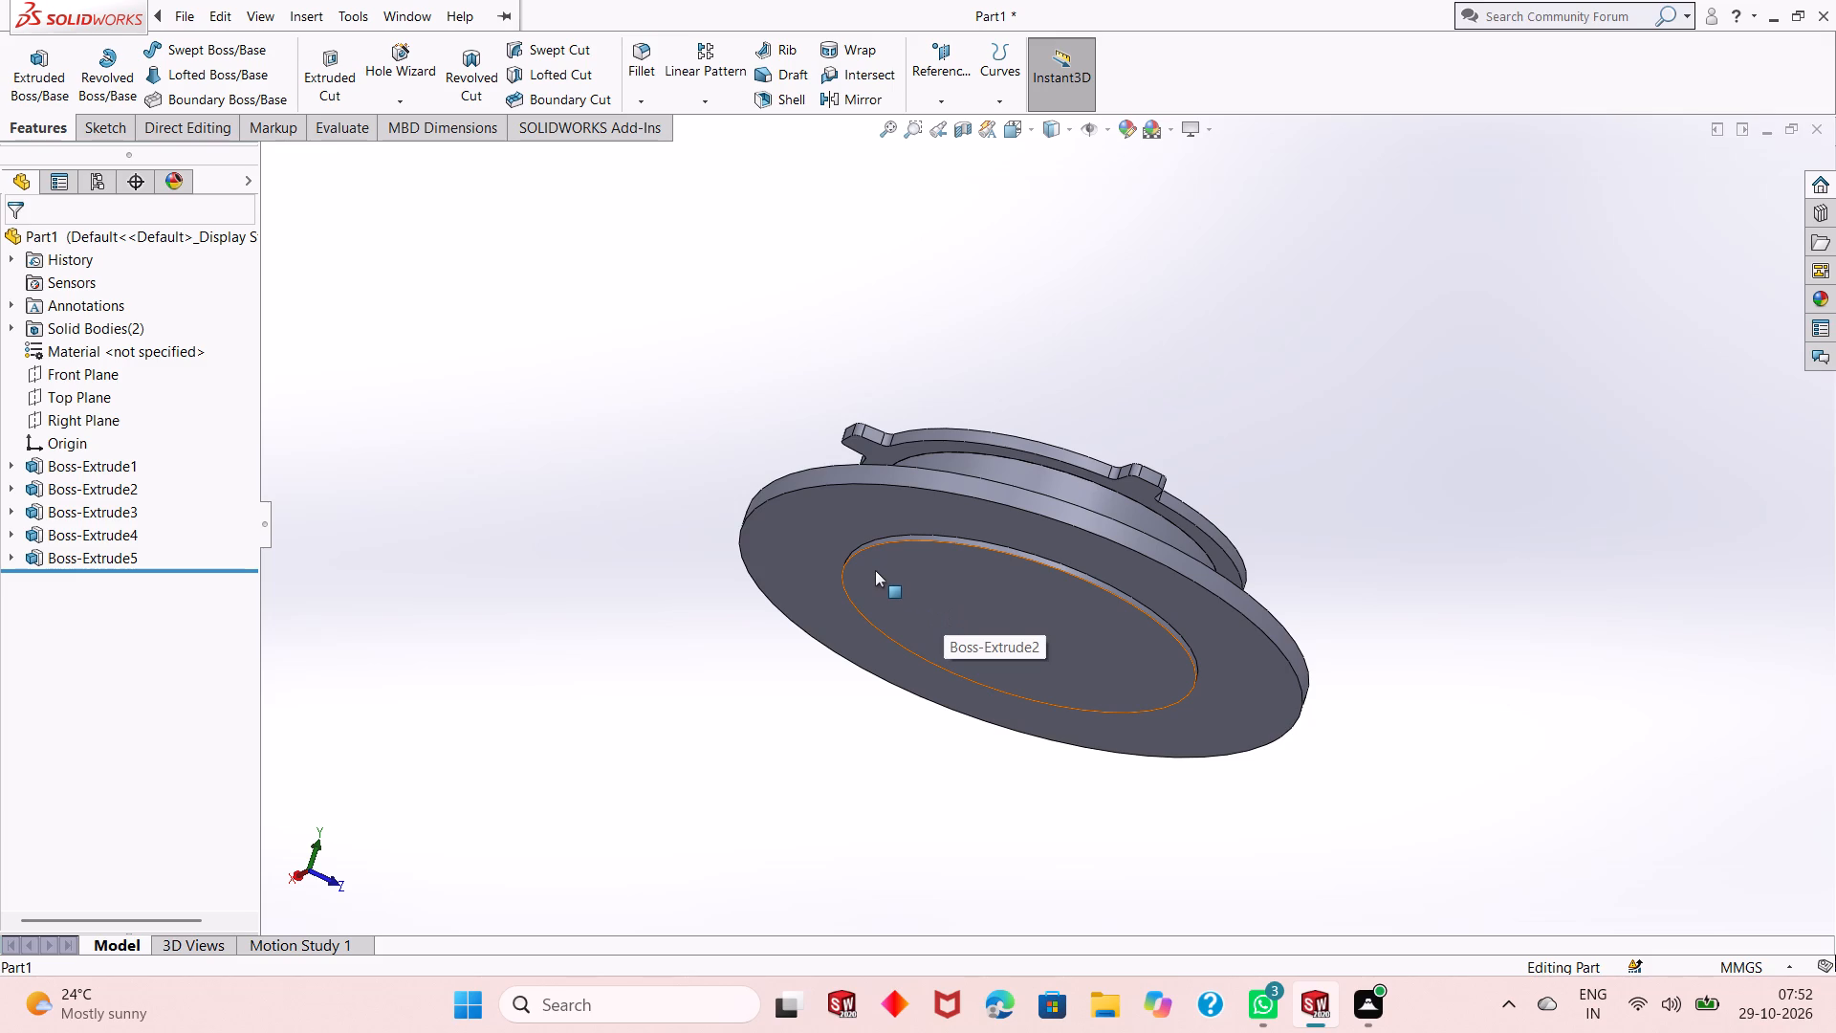
scroll(929, 456, down, 2)
middle_drag(1046, 622, 1038, 659)
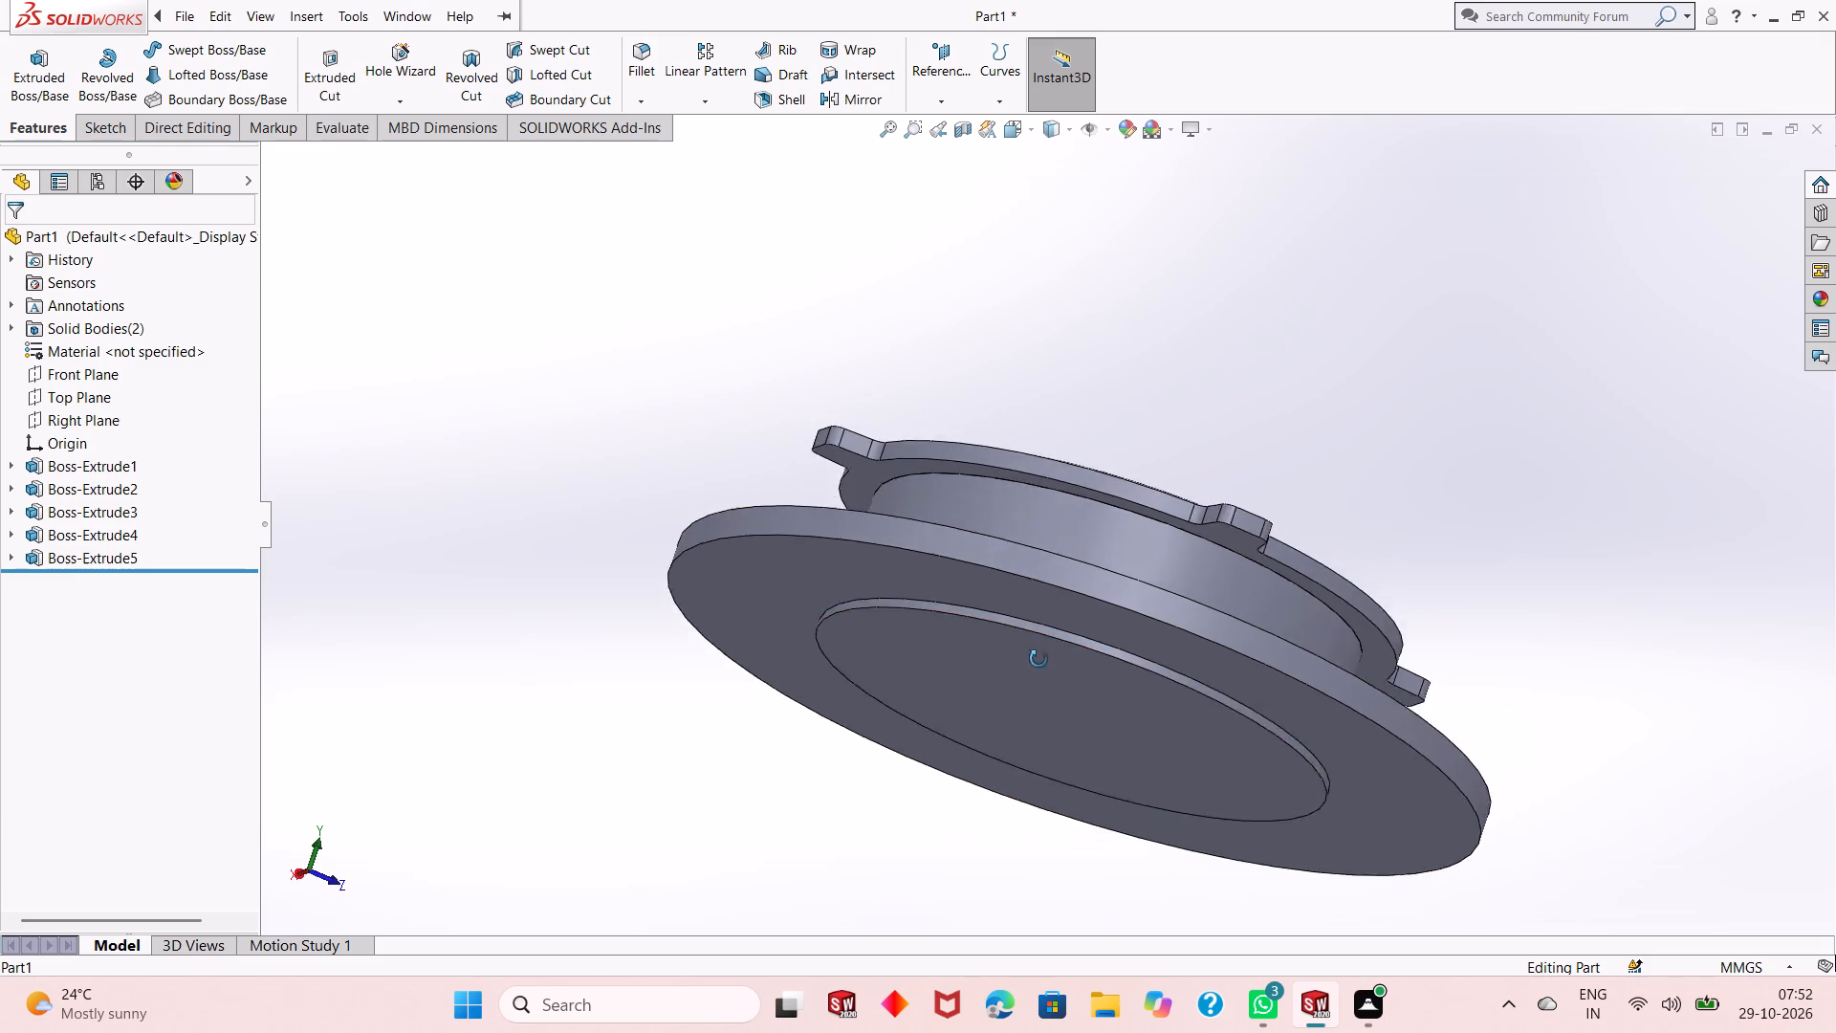
middle_drag(1038, 659, 992, 762)
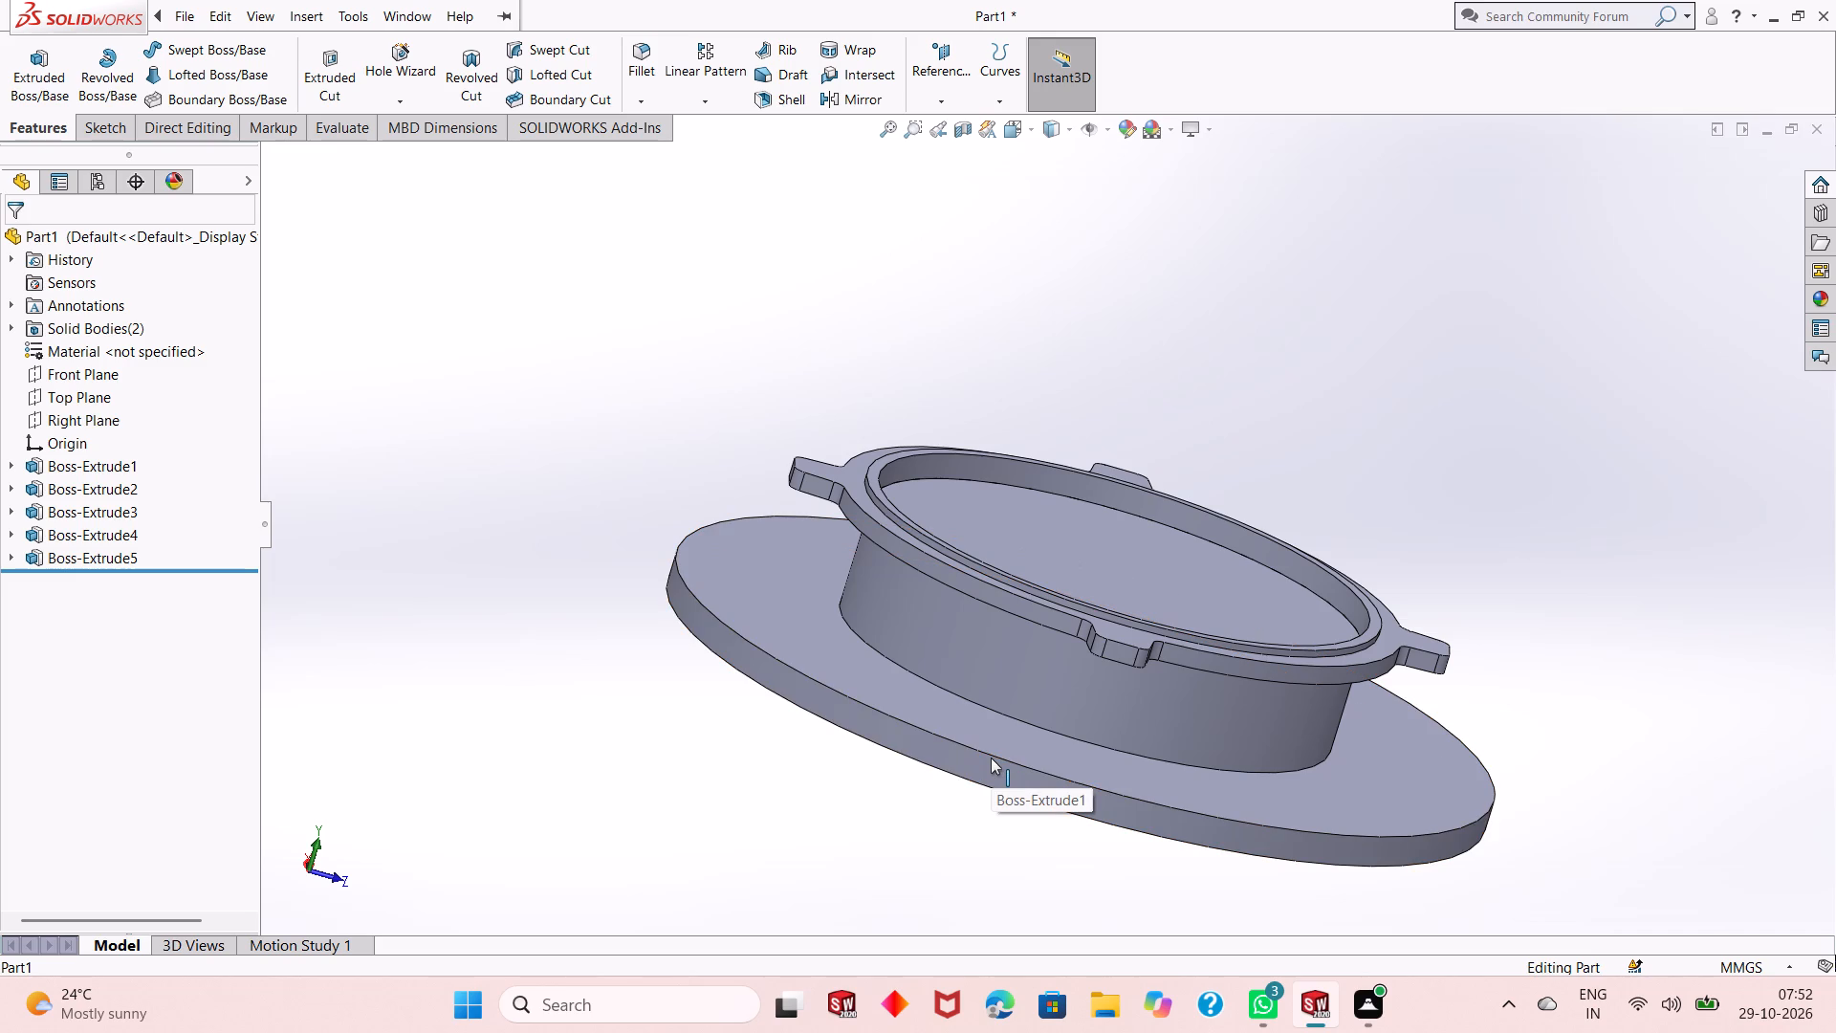
scroll(1015, 733, up, 1)
middle_drag(1033, 602, 1031, 629)
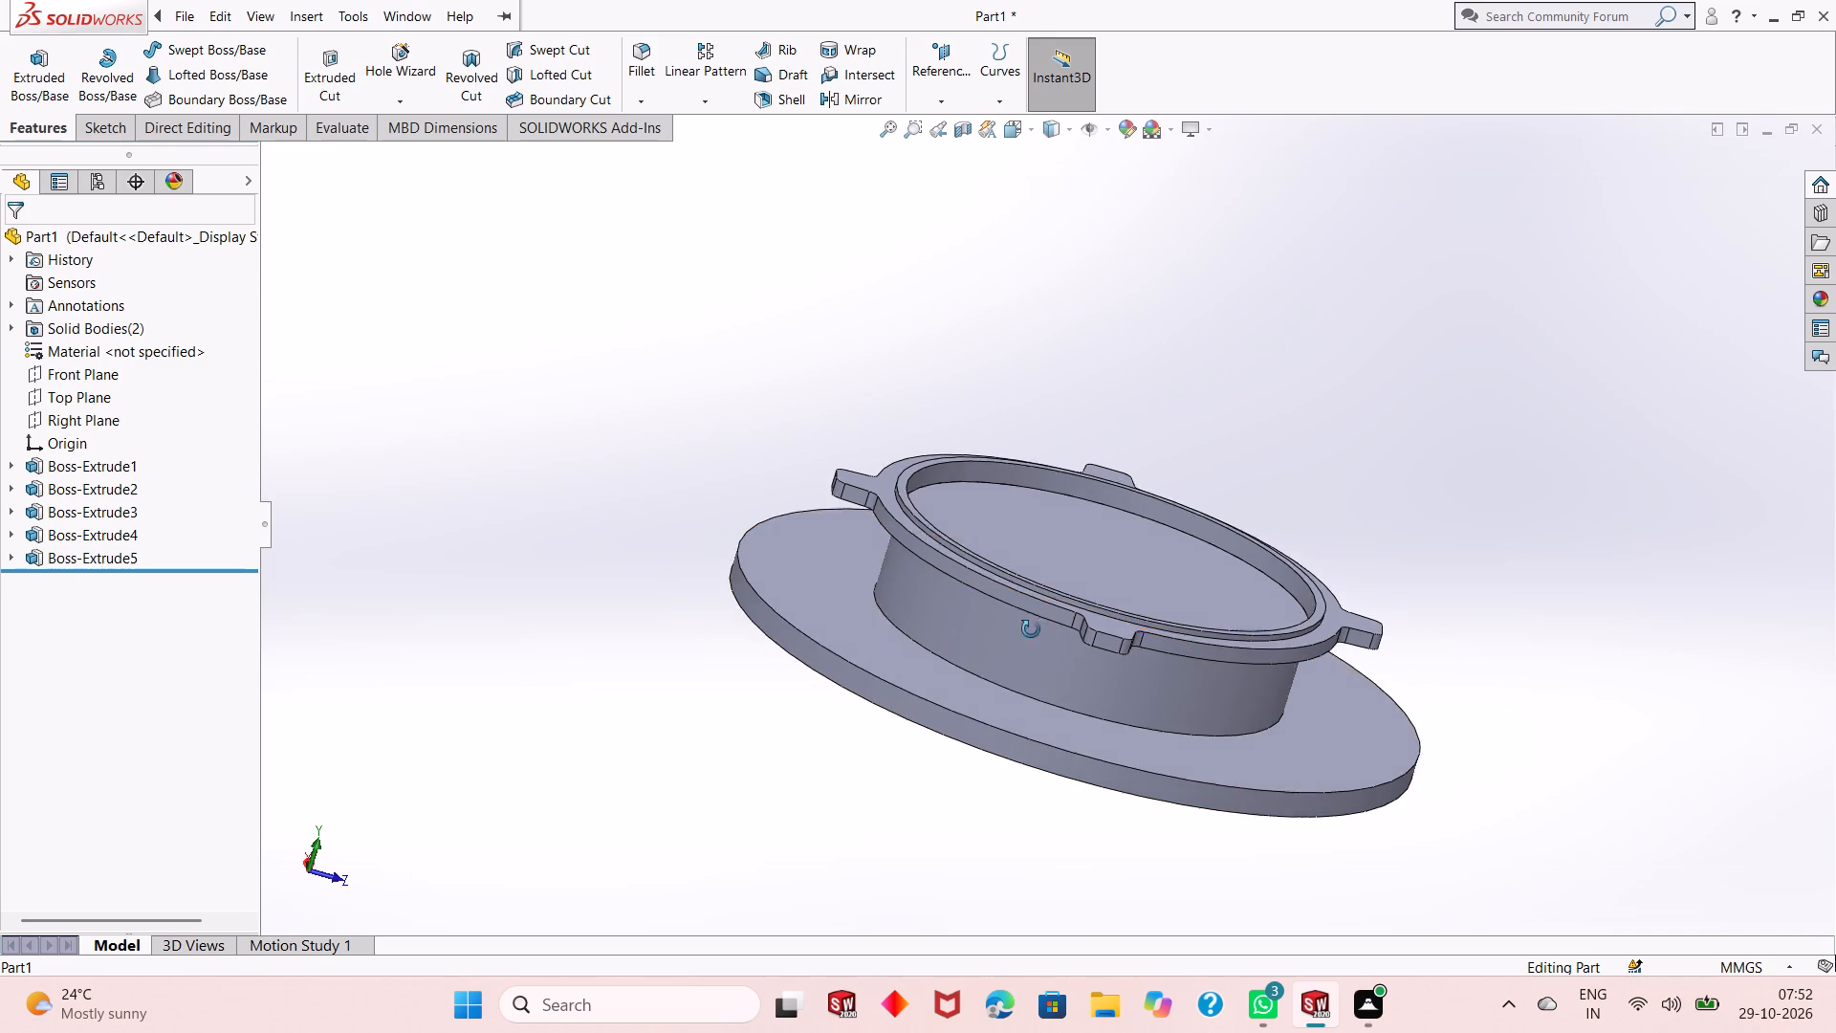
middle_drag(1031, 629, 1024, 678)
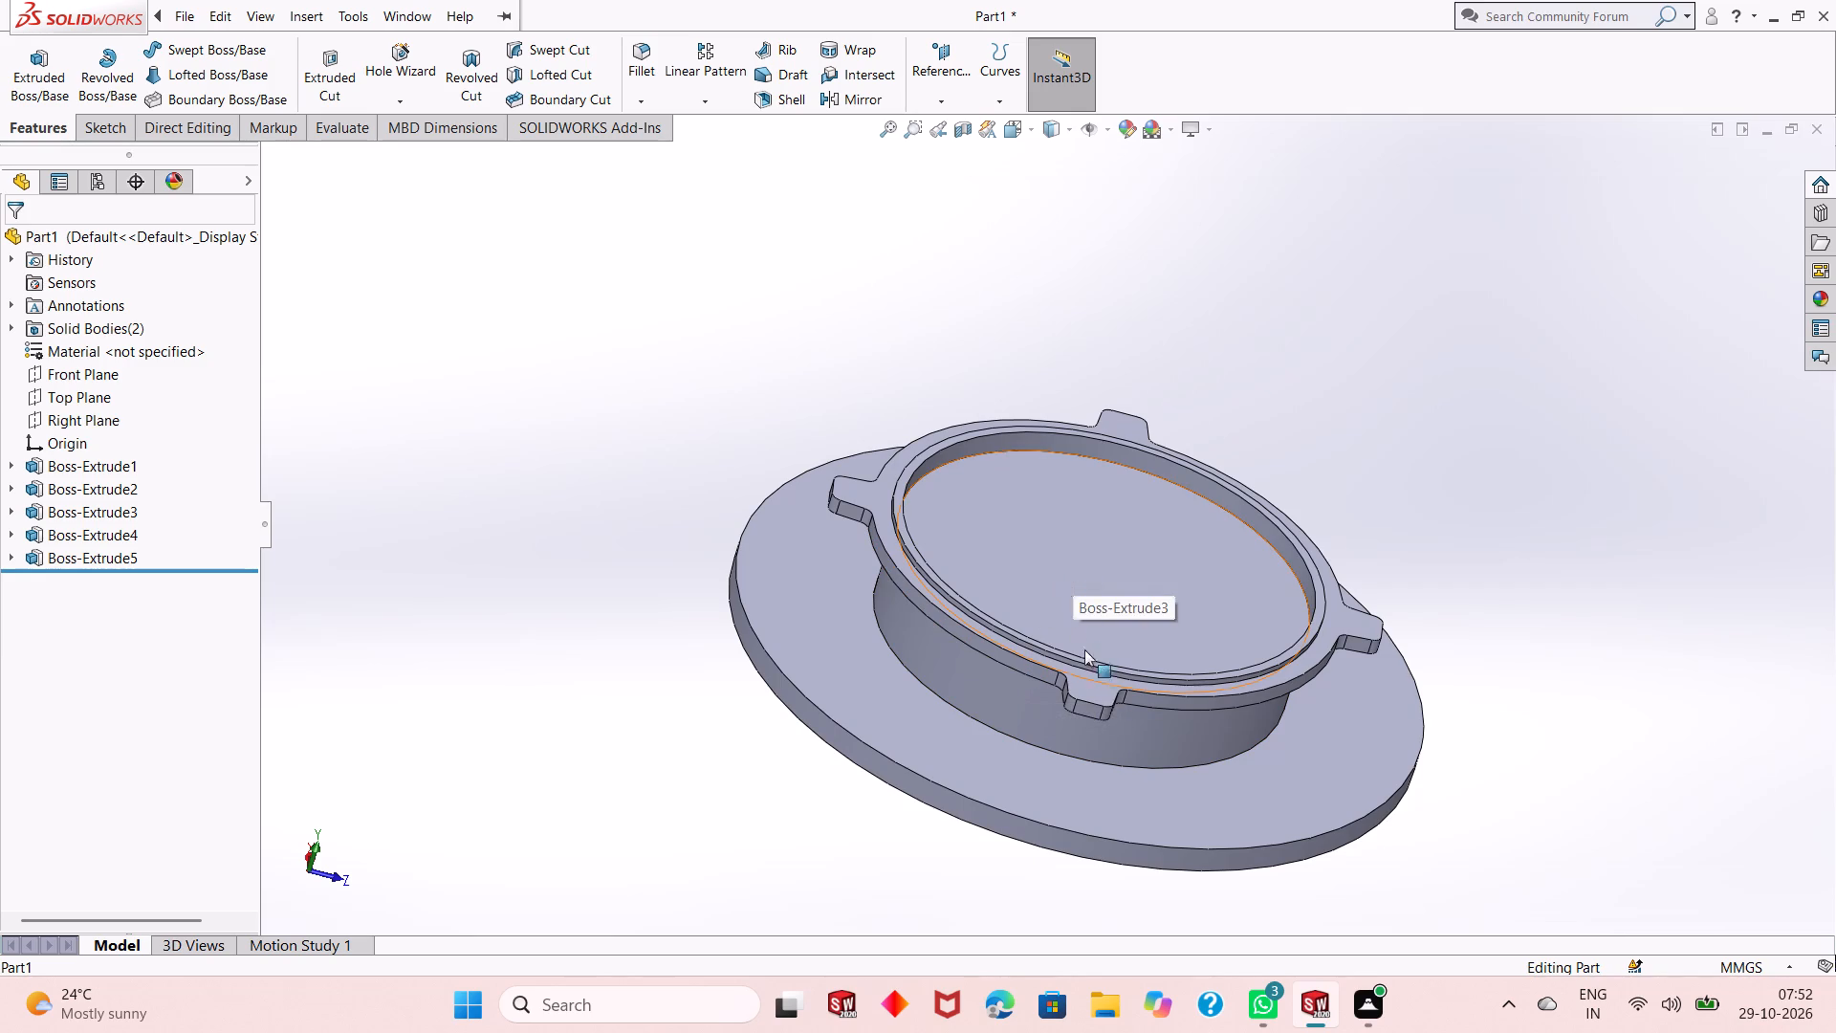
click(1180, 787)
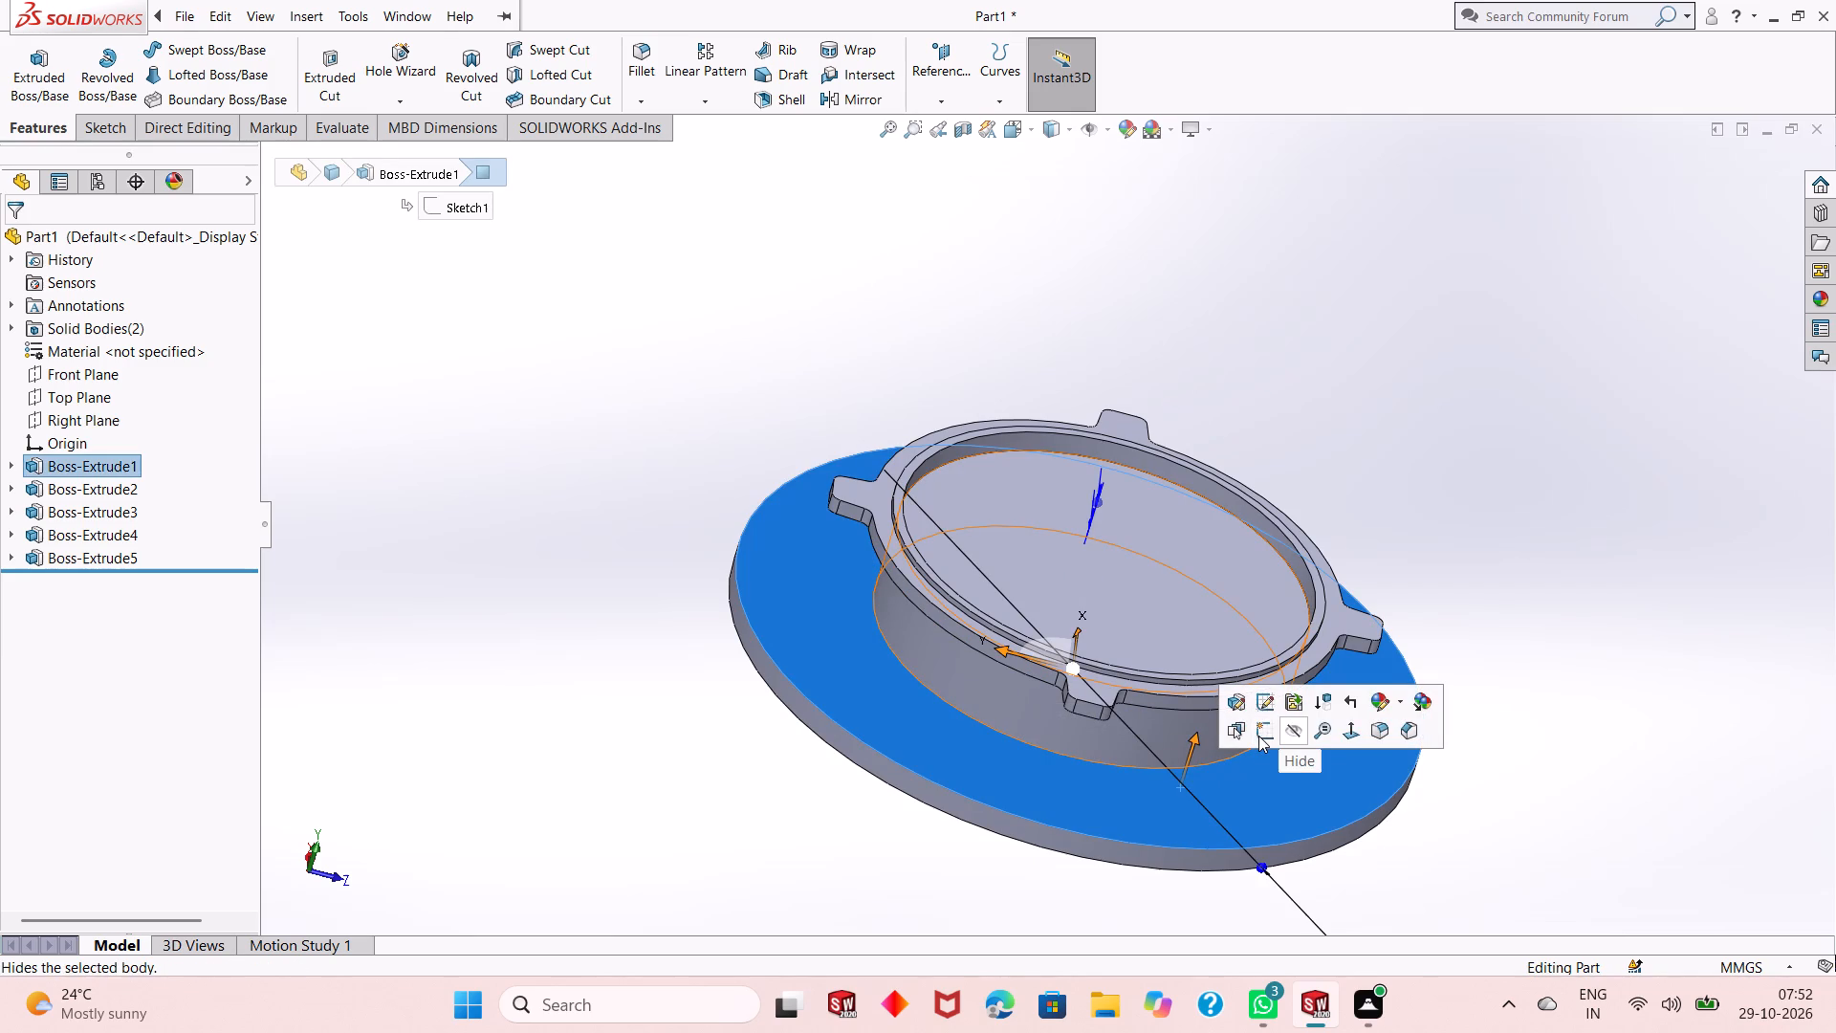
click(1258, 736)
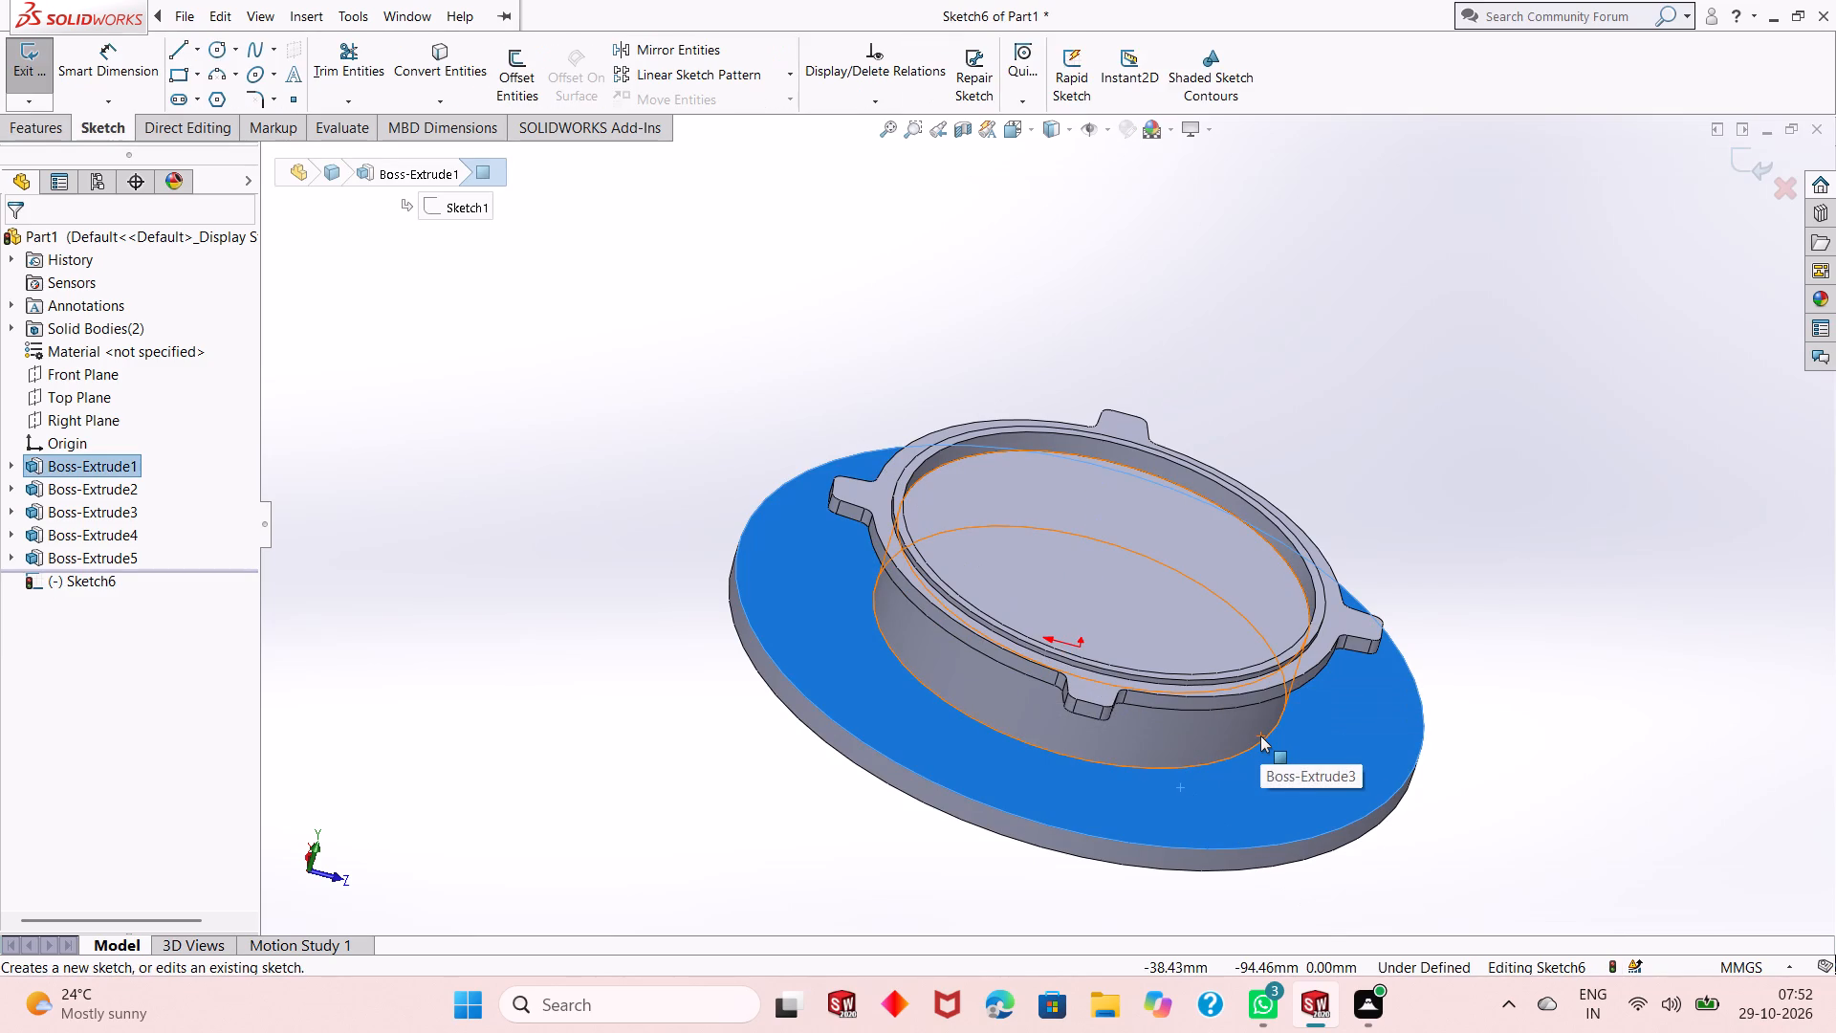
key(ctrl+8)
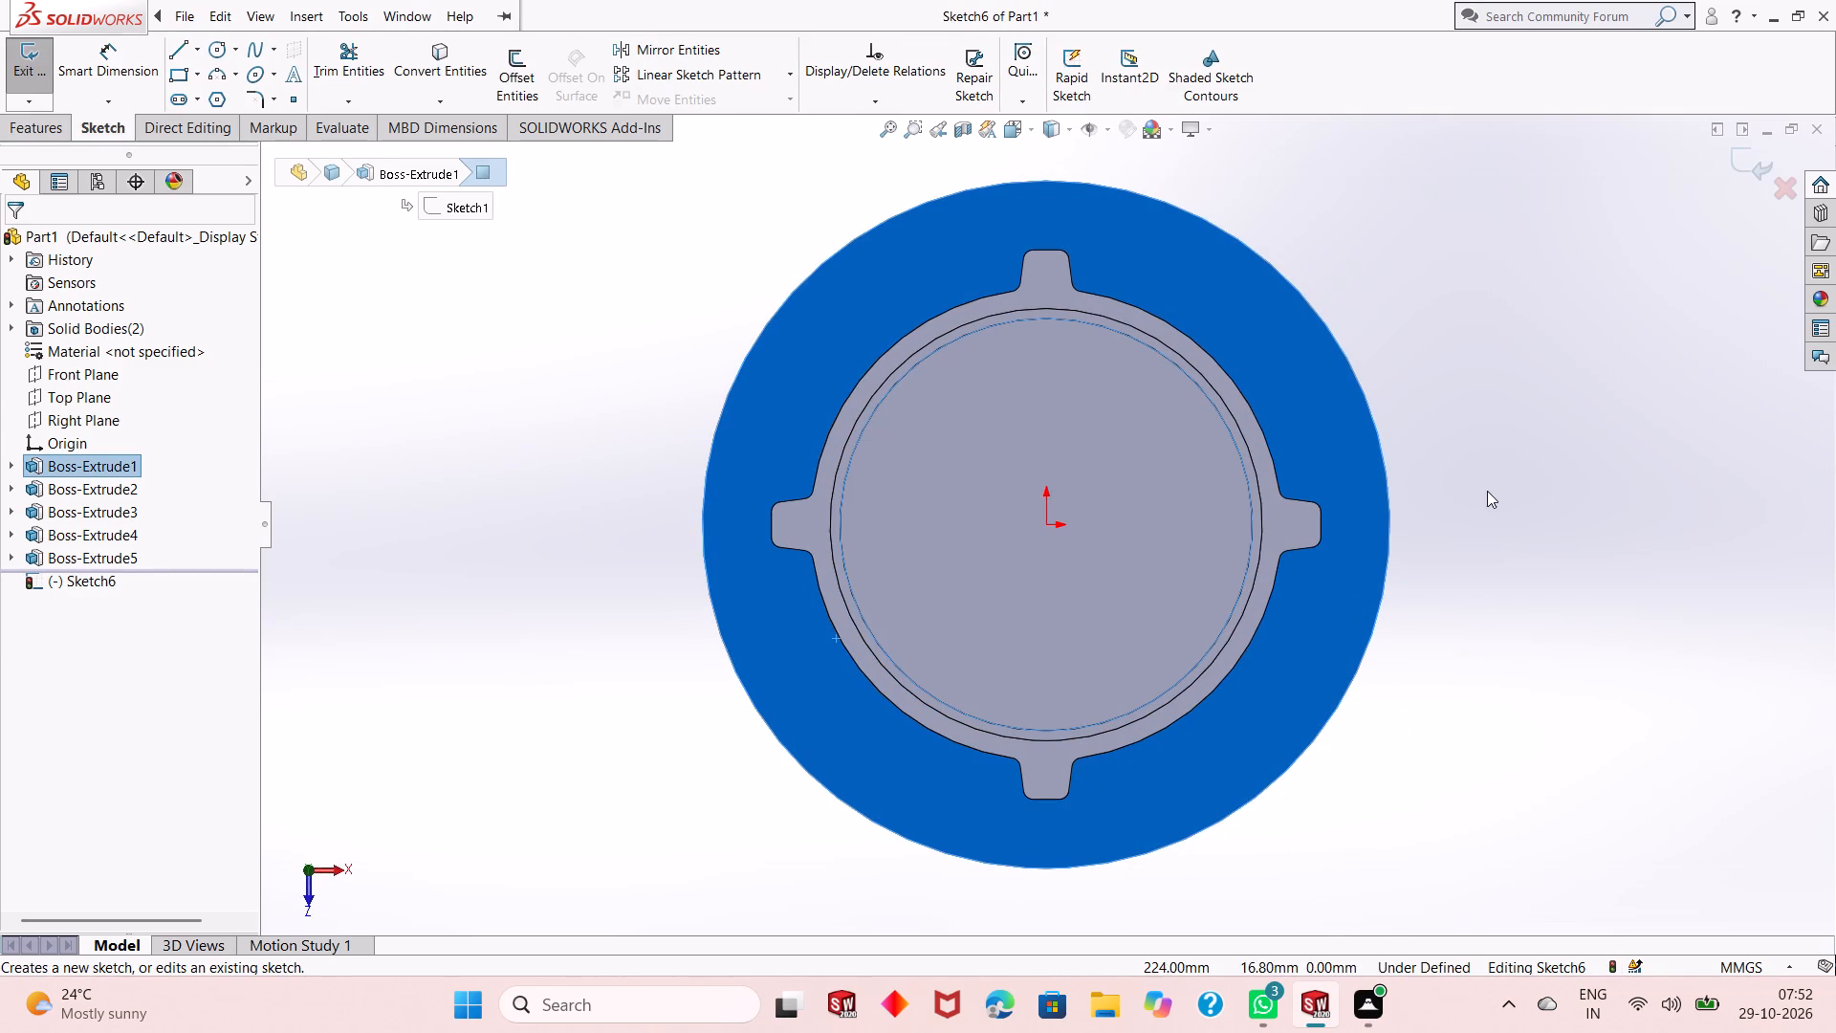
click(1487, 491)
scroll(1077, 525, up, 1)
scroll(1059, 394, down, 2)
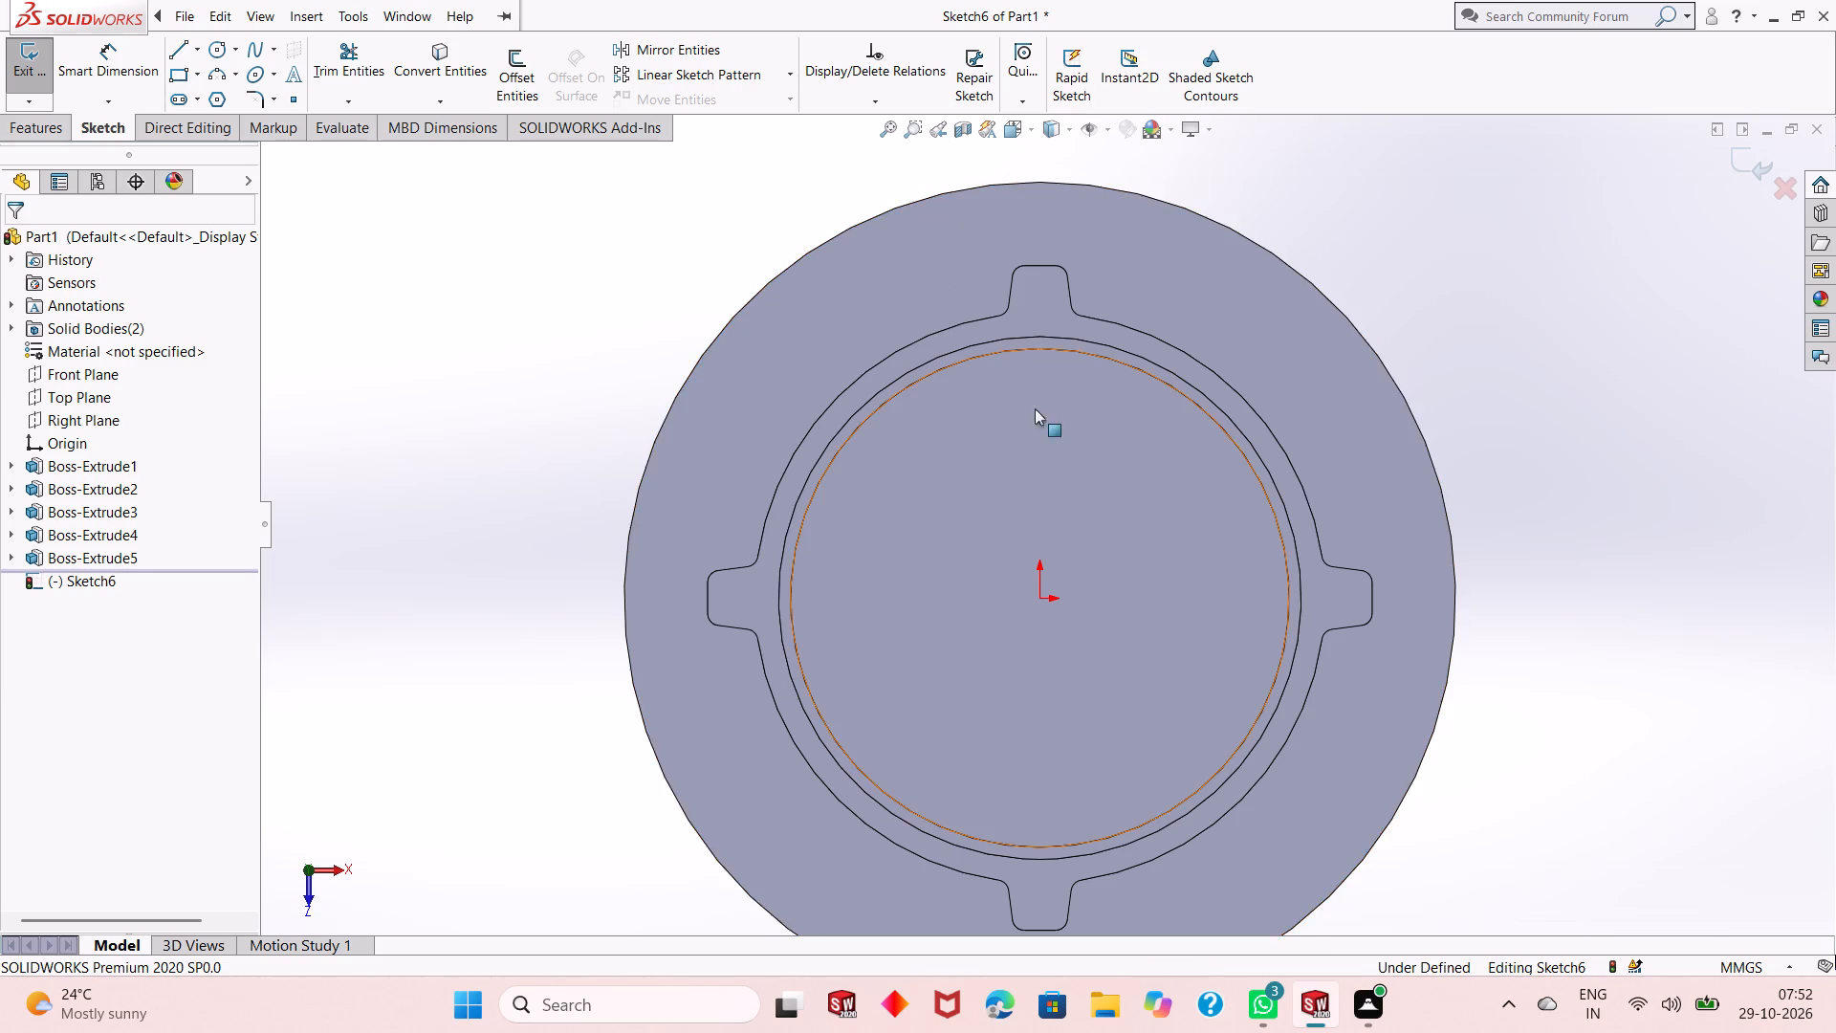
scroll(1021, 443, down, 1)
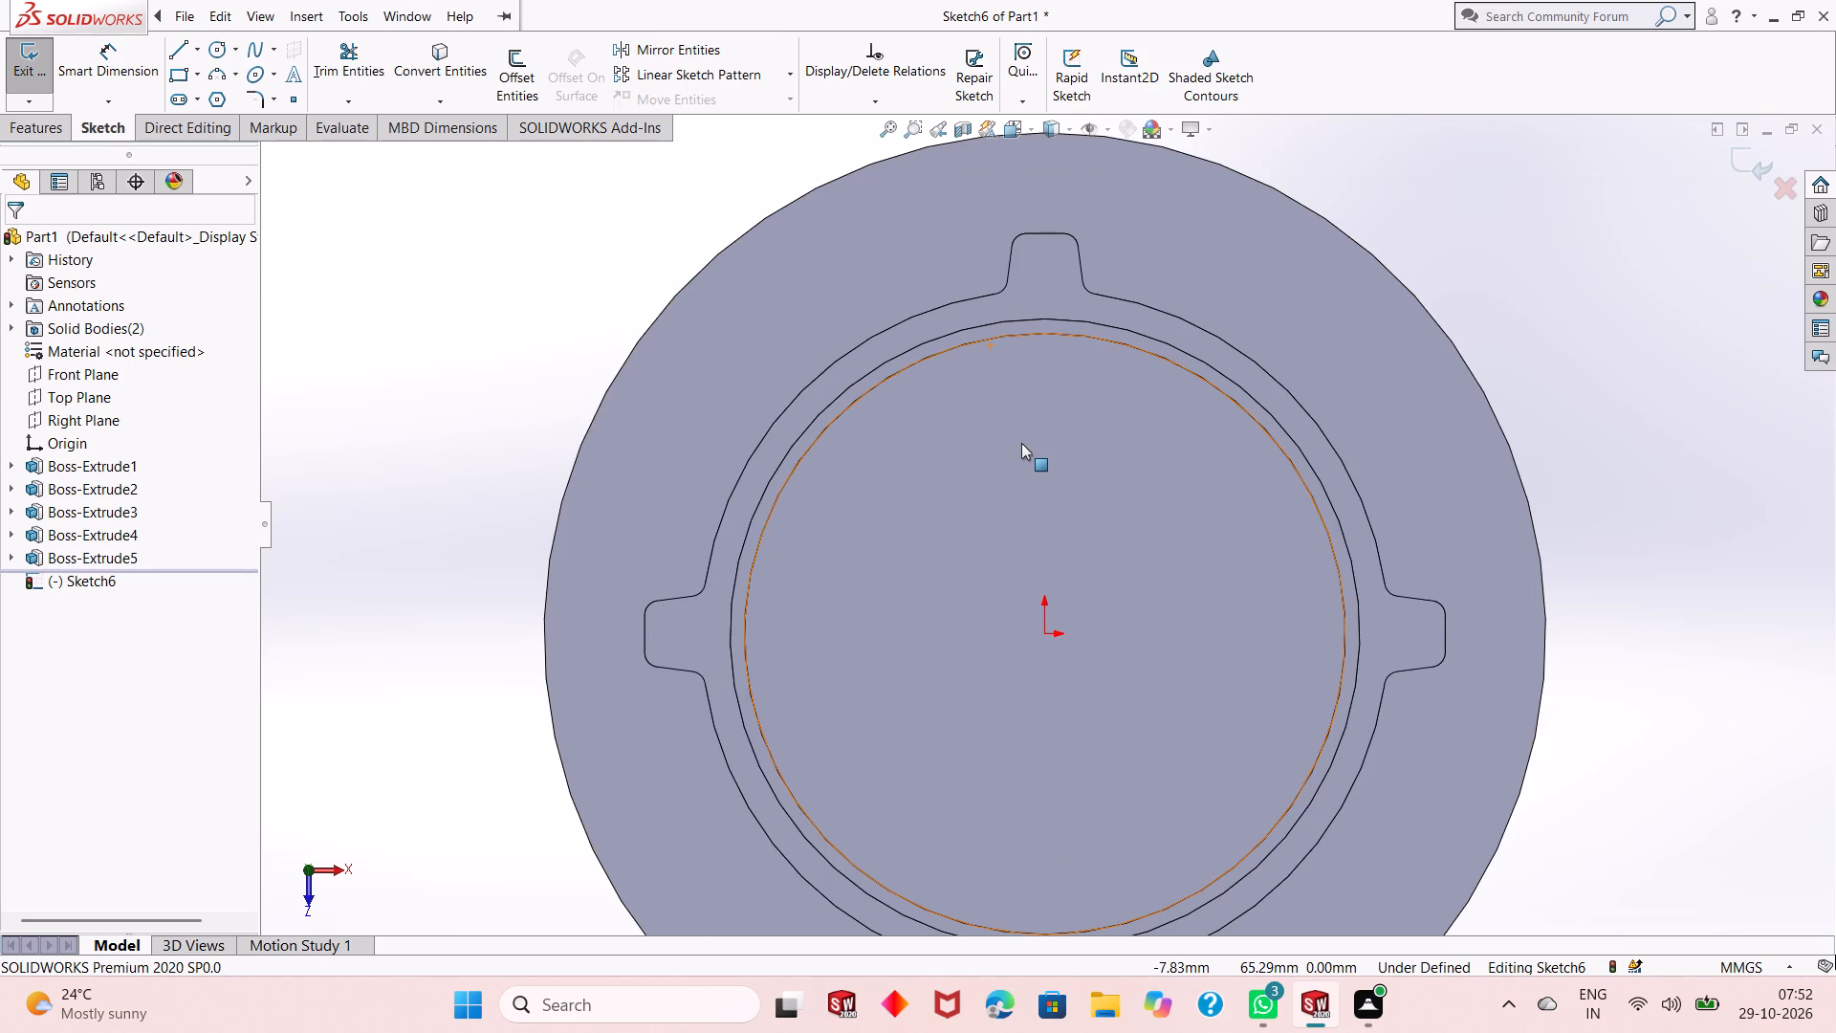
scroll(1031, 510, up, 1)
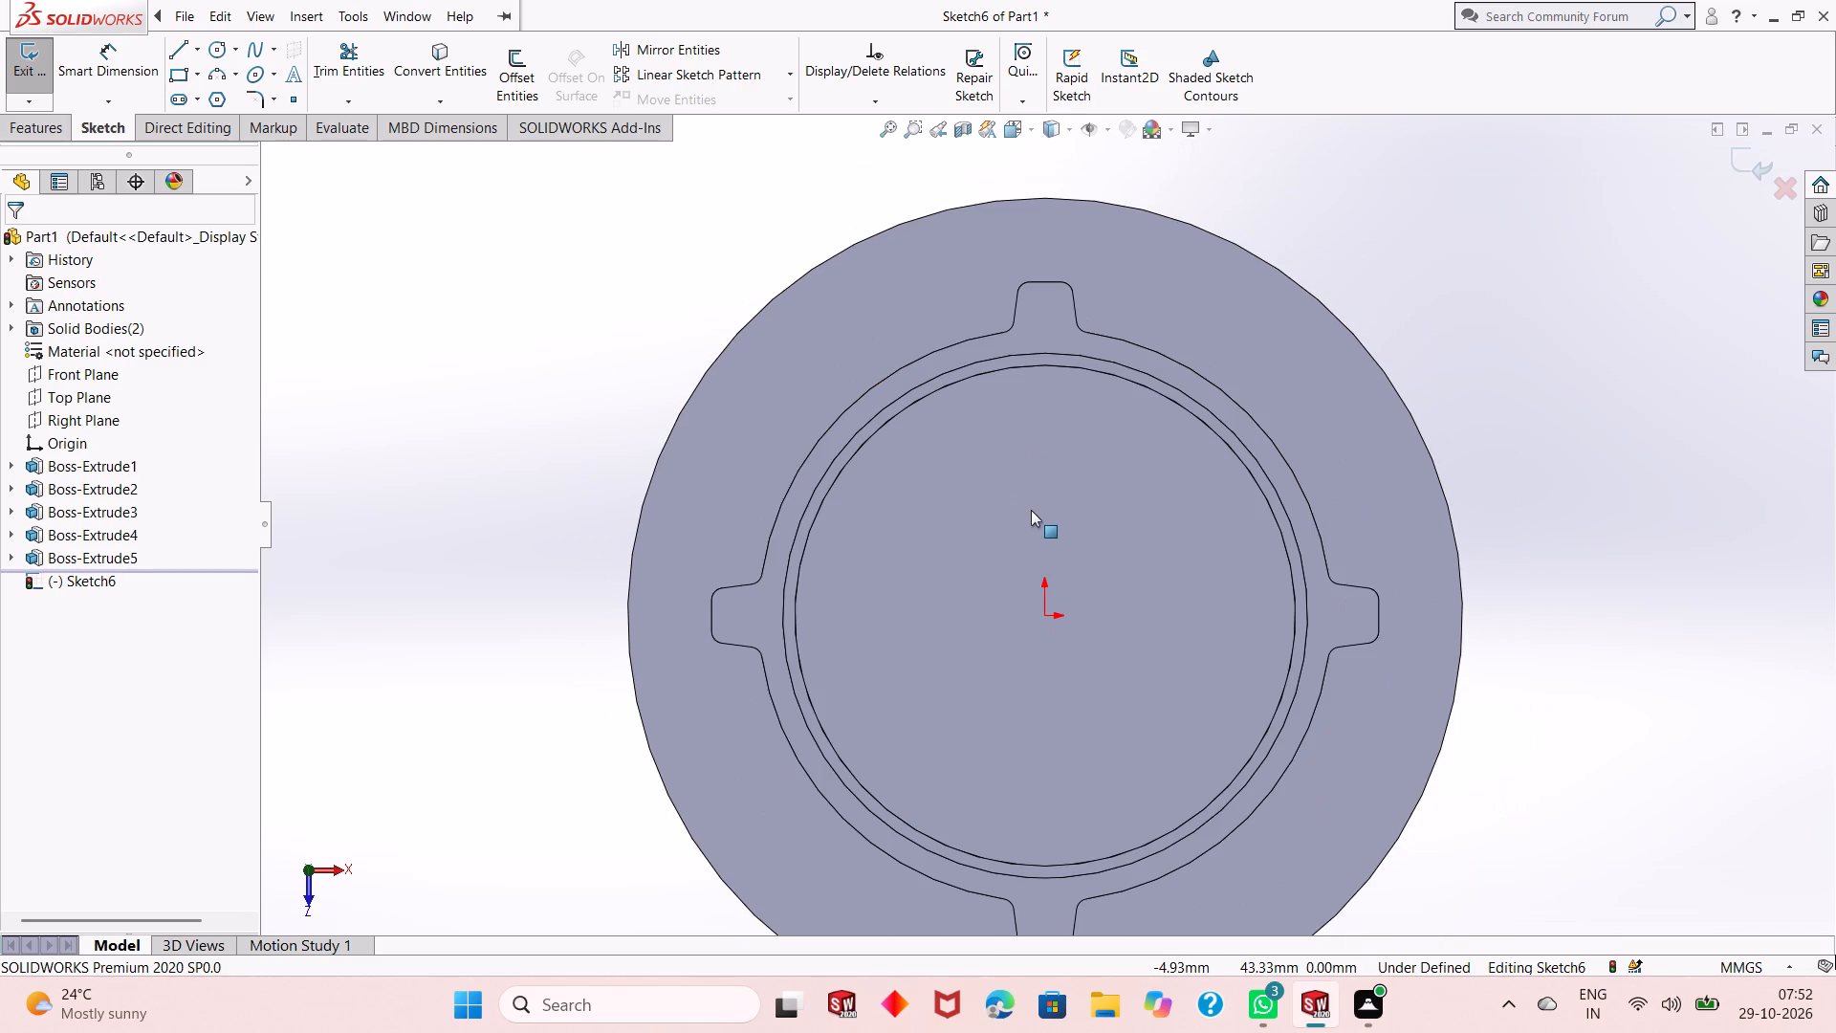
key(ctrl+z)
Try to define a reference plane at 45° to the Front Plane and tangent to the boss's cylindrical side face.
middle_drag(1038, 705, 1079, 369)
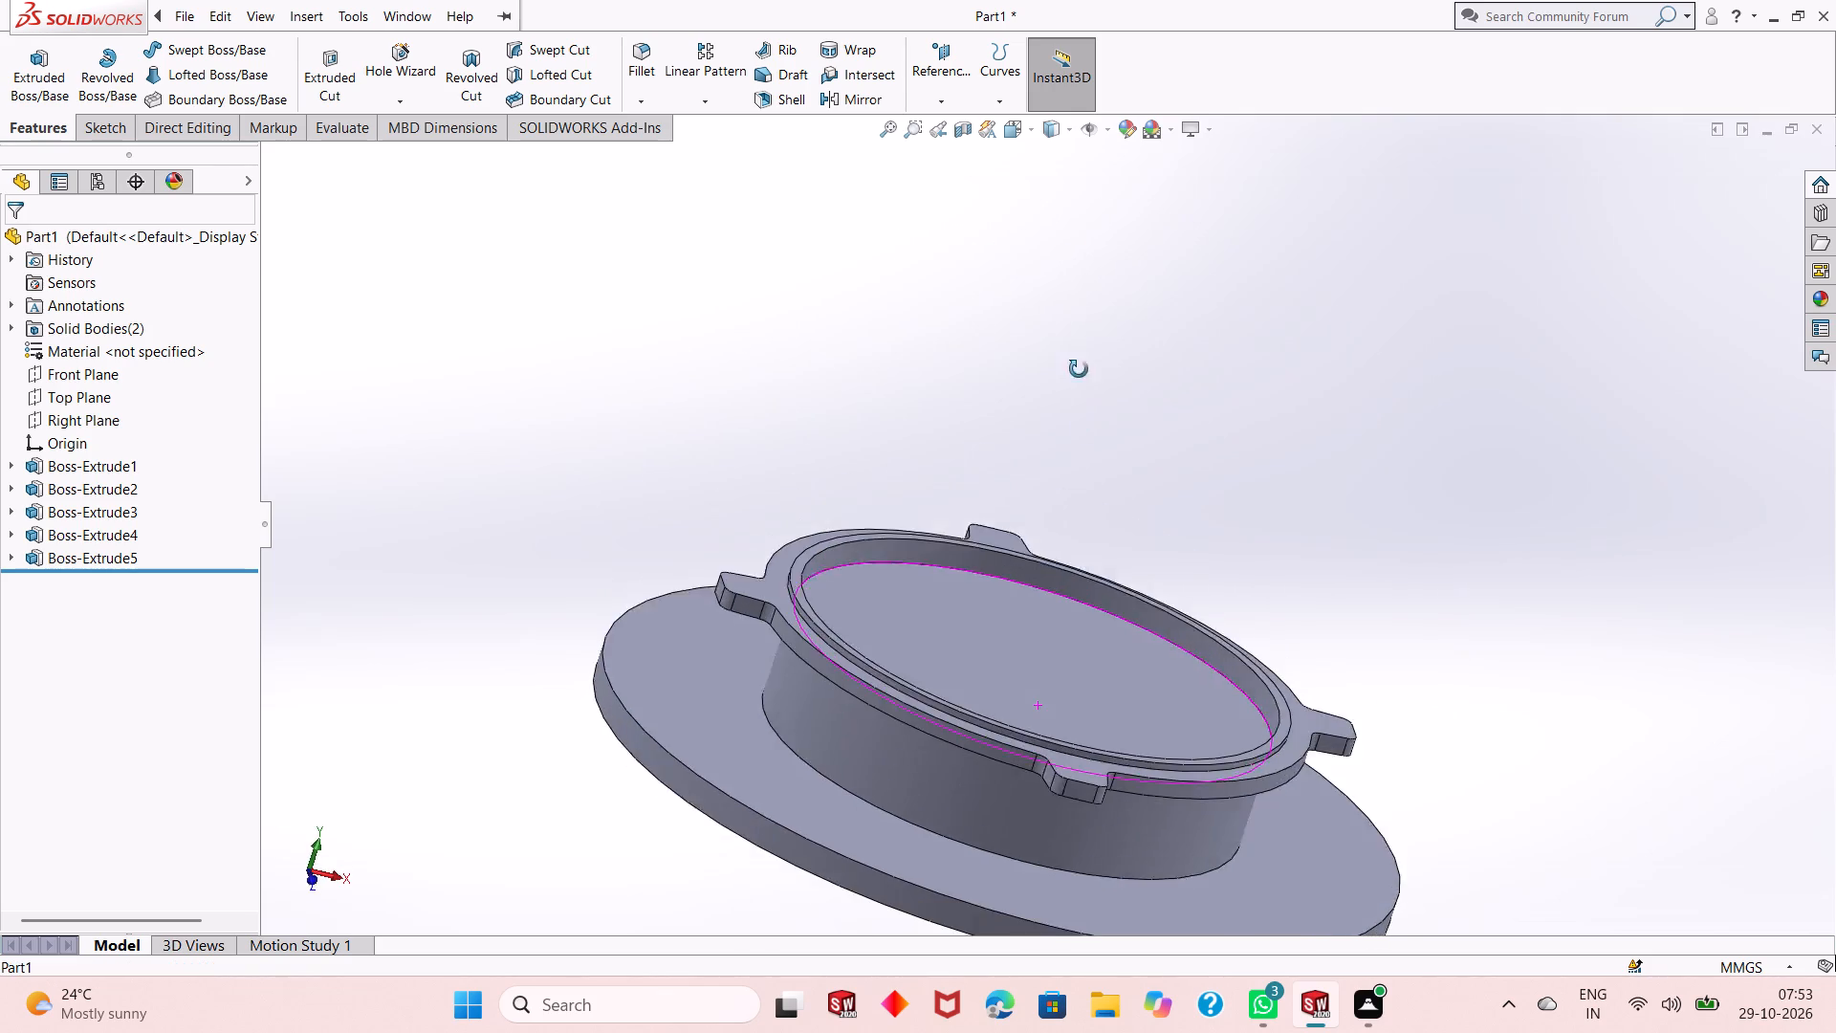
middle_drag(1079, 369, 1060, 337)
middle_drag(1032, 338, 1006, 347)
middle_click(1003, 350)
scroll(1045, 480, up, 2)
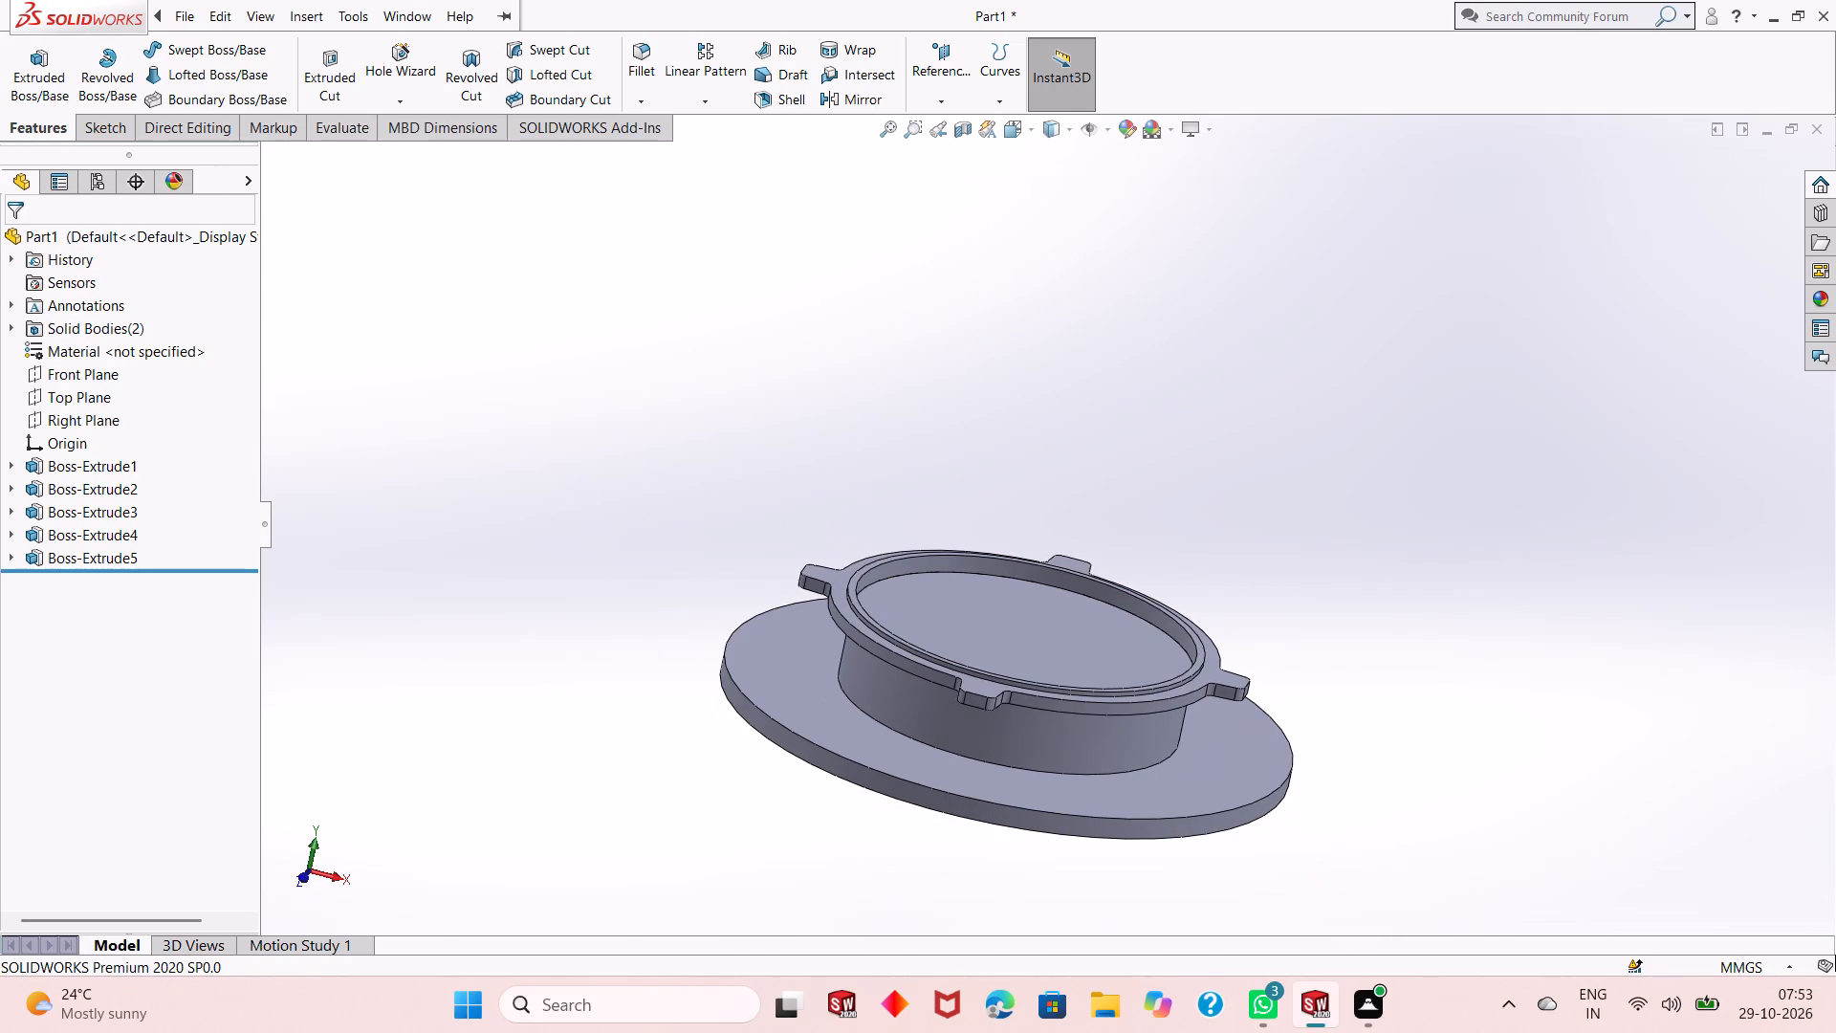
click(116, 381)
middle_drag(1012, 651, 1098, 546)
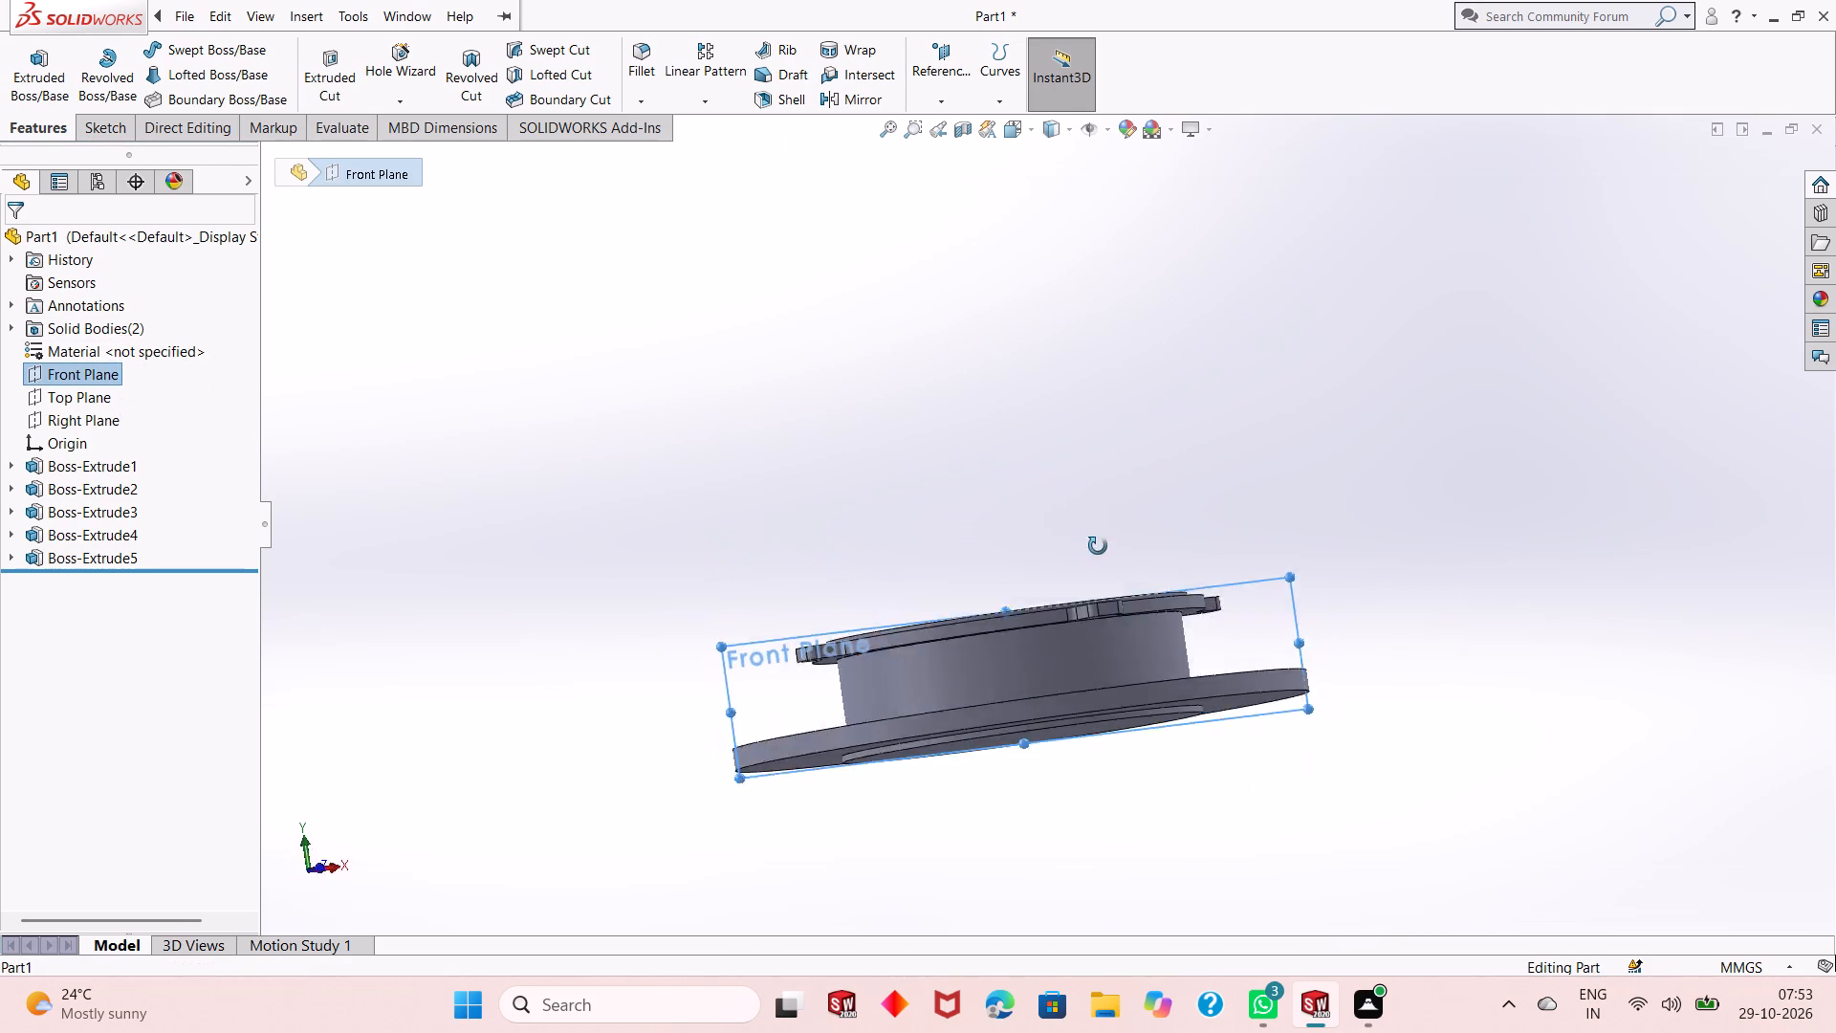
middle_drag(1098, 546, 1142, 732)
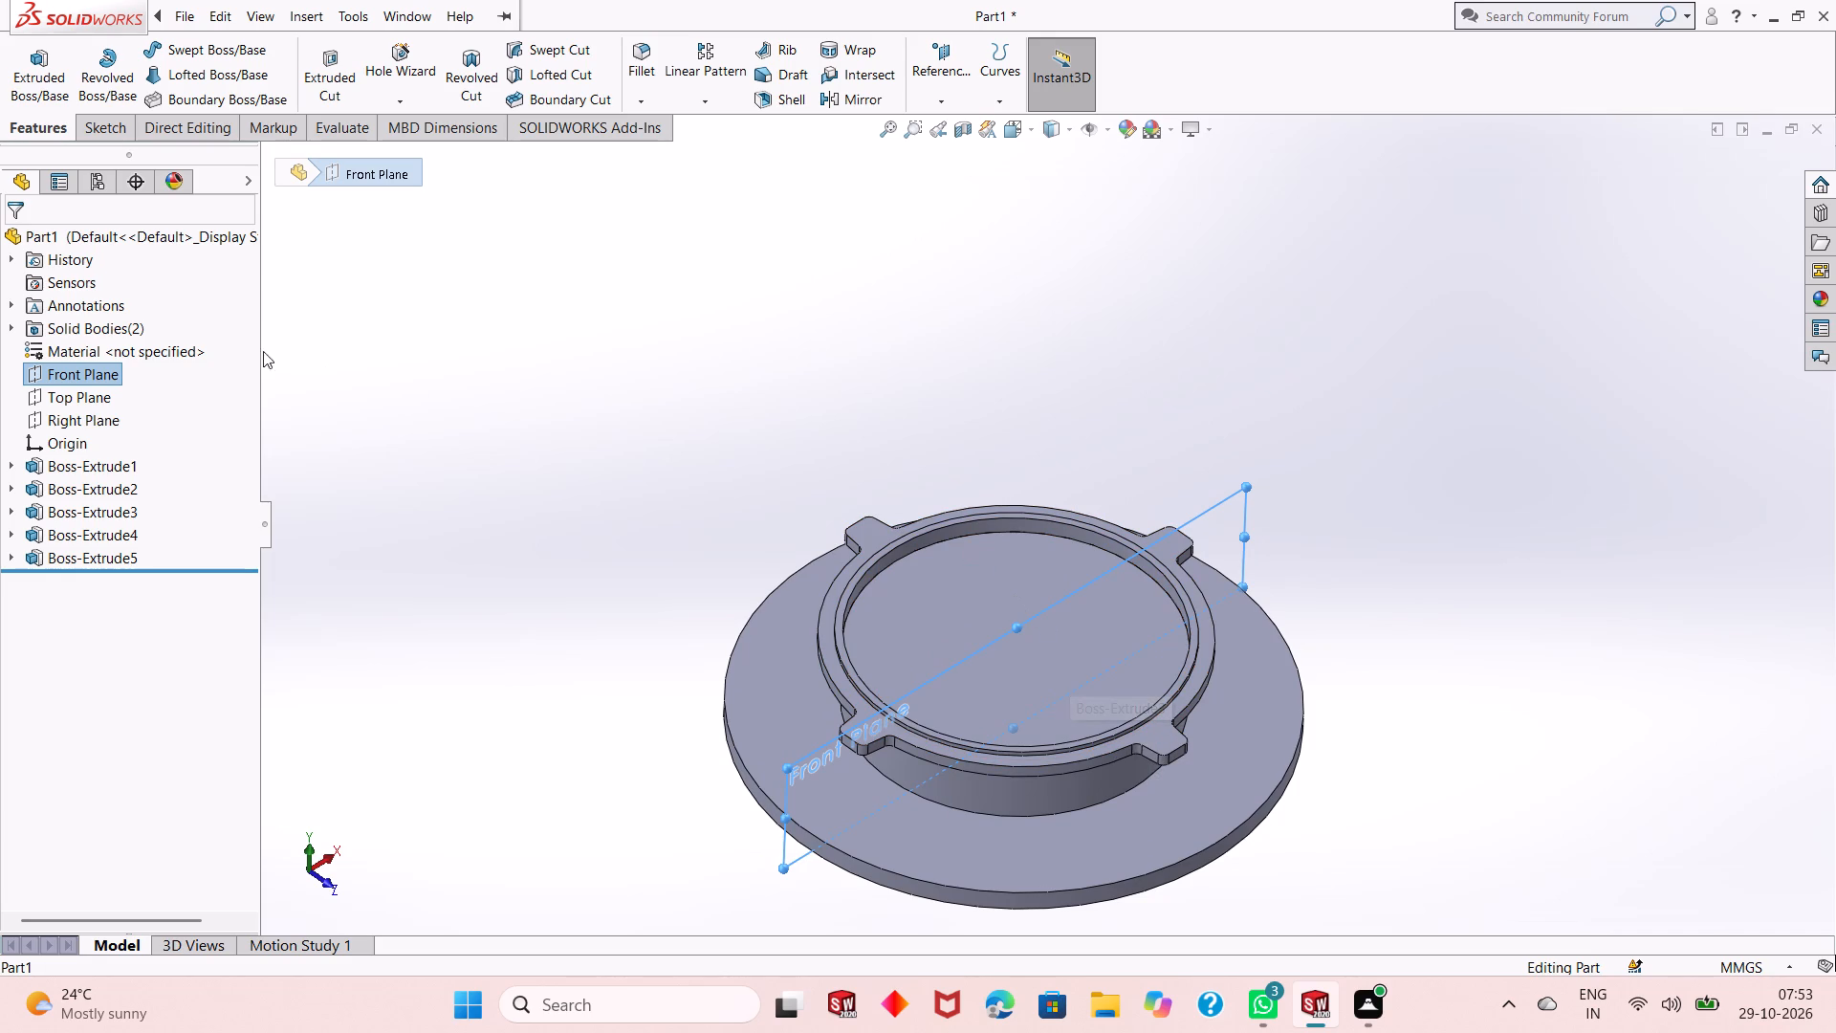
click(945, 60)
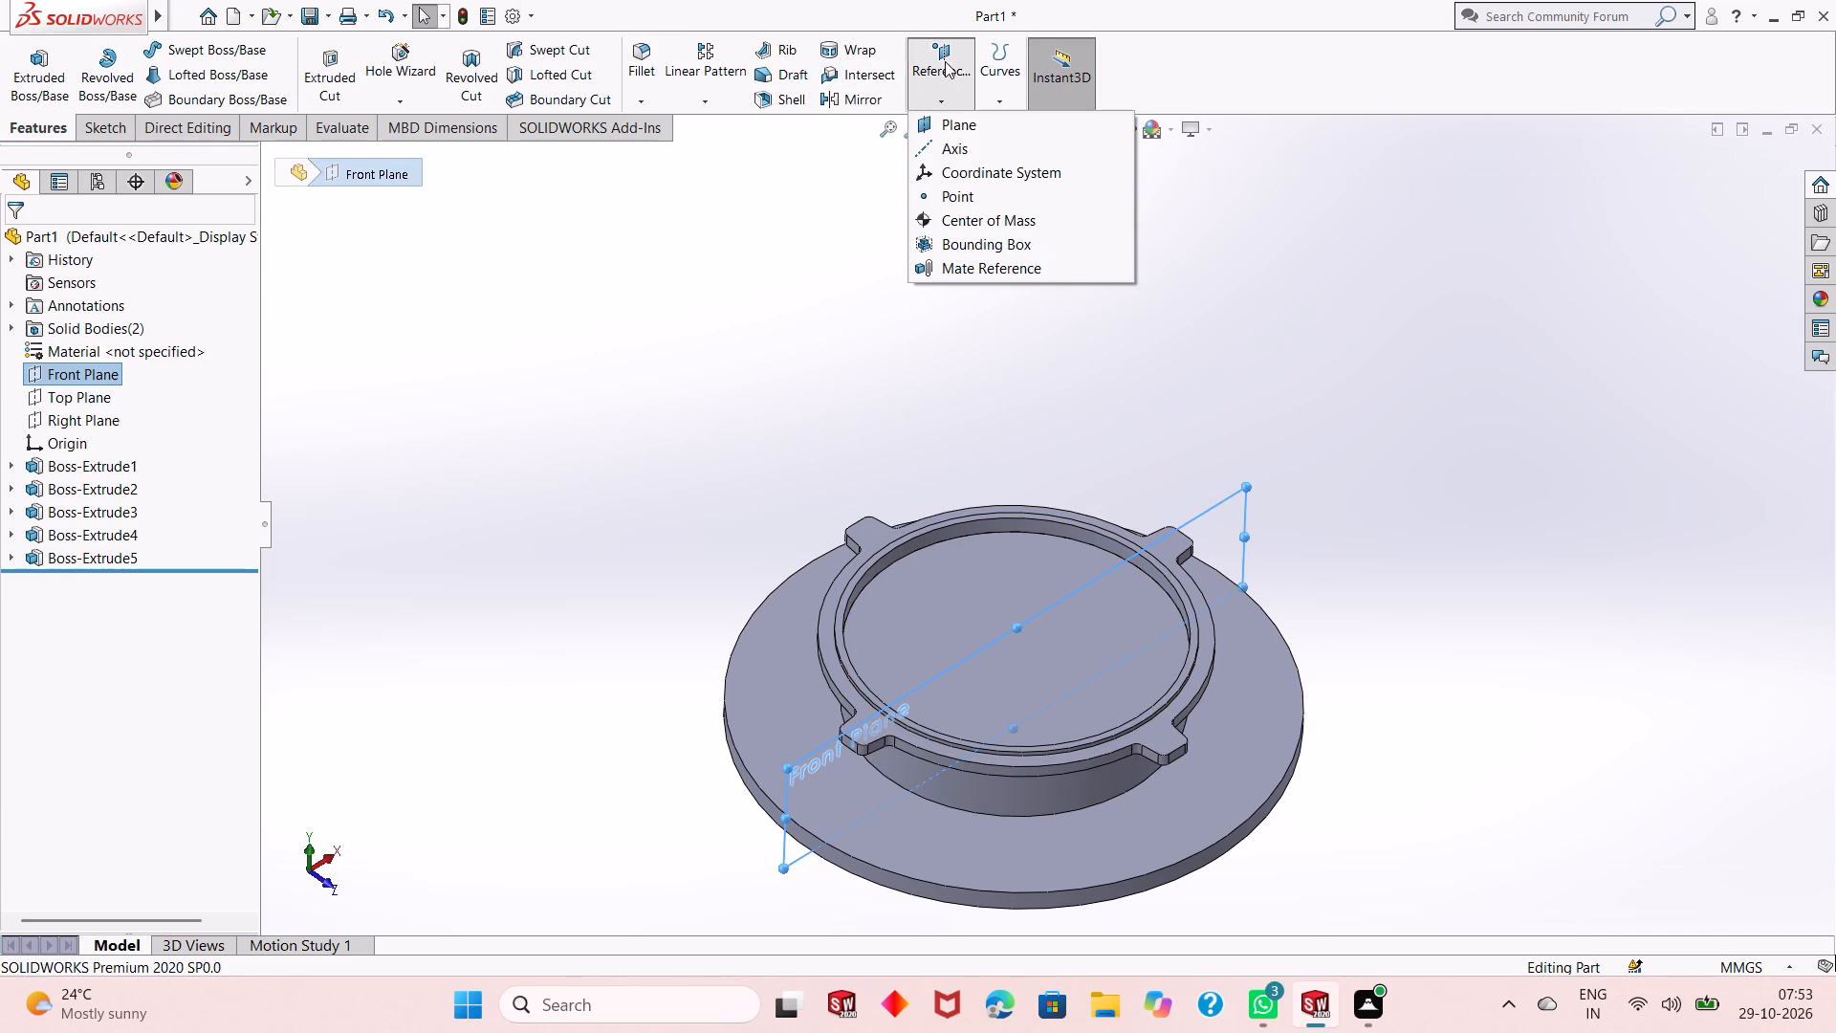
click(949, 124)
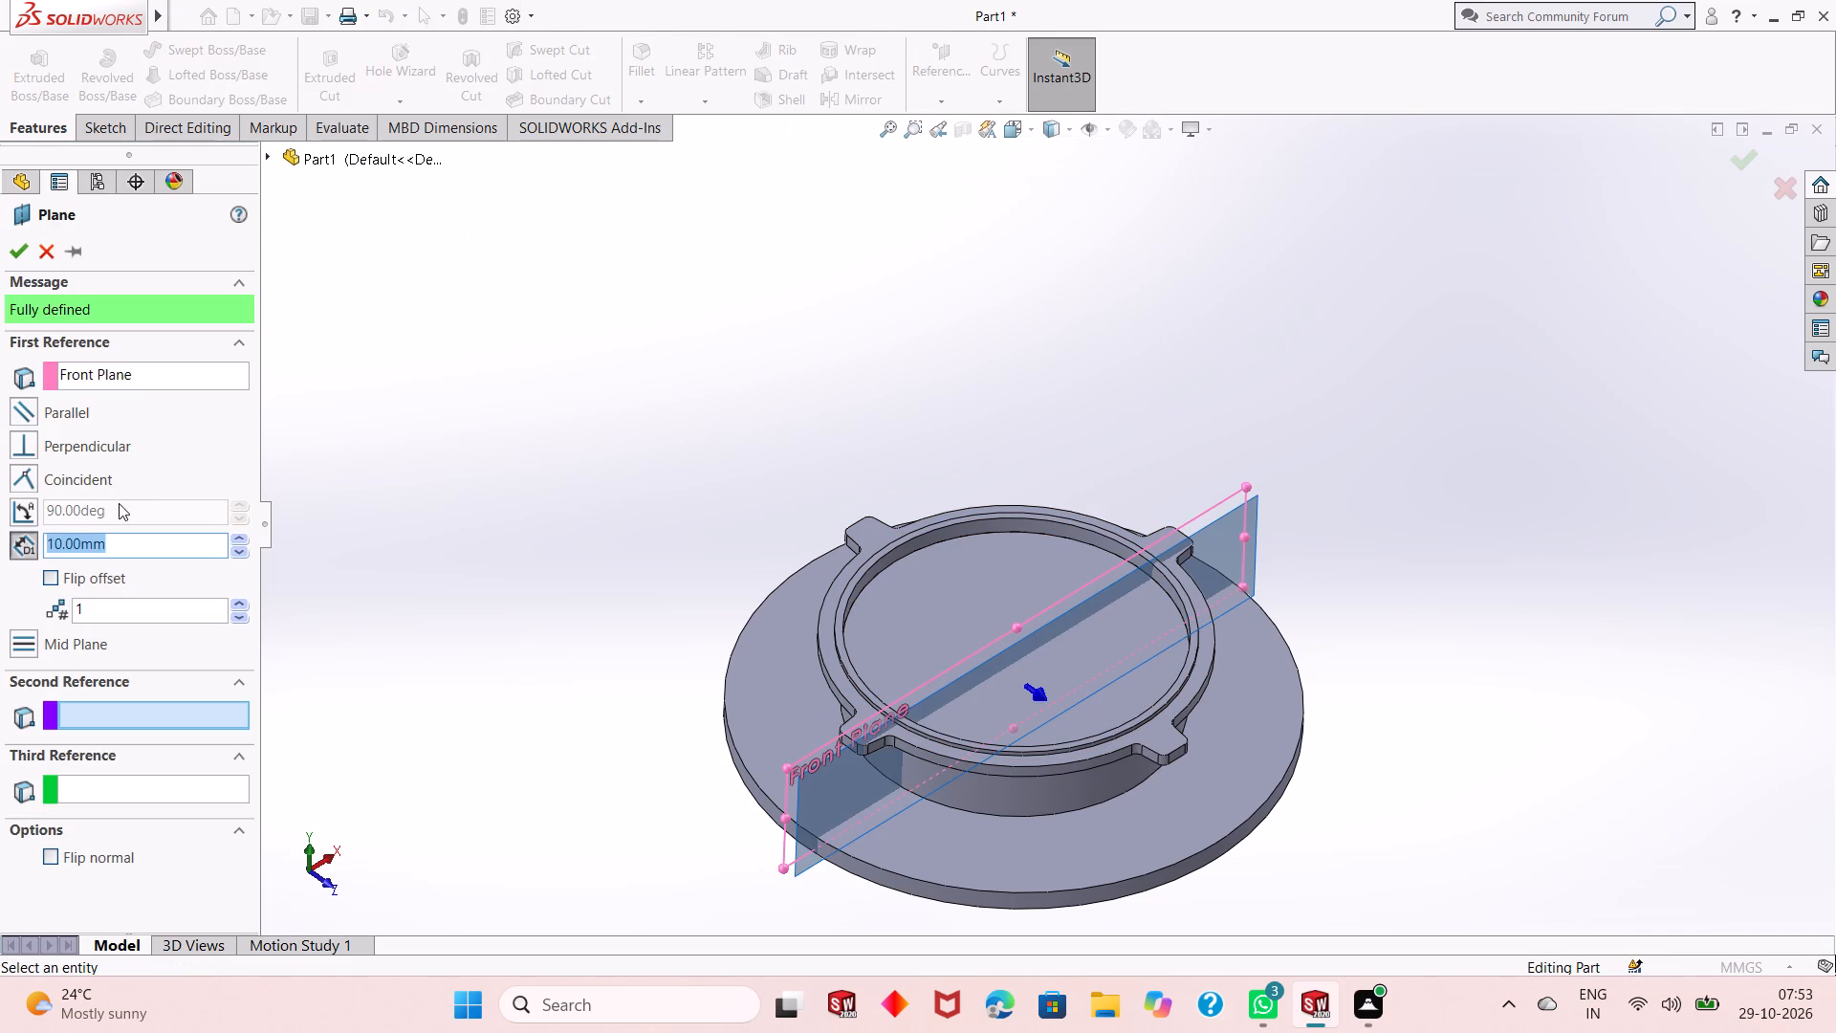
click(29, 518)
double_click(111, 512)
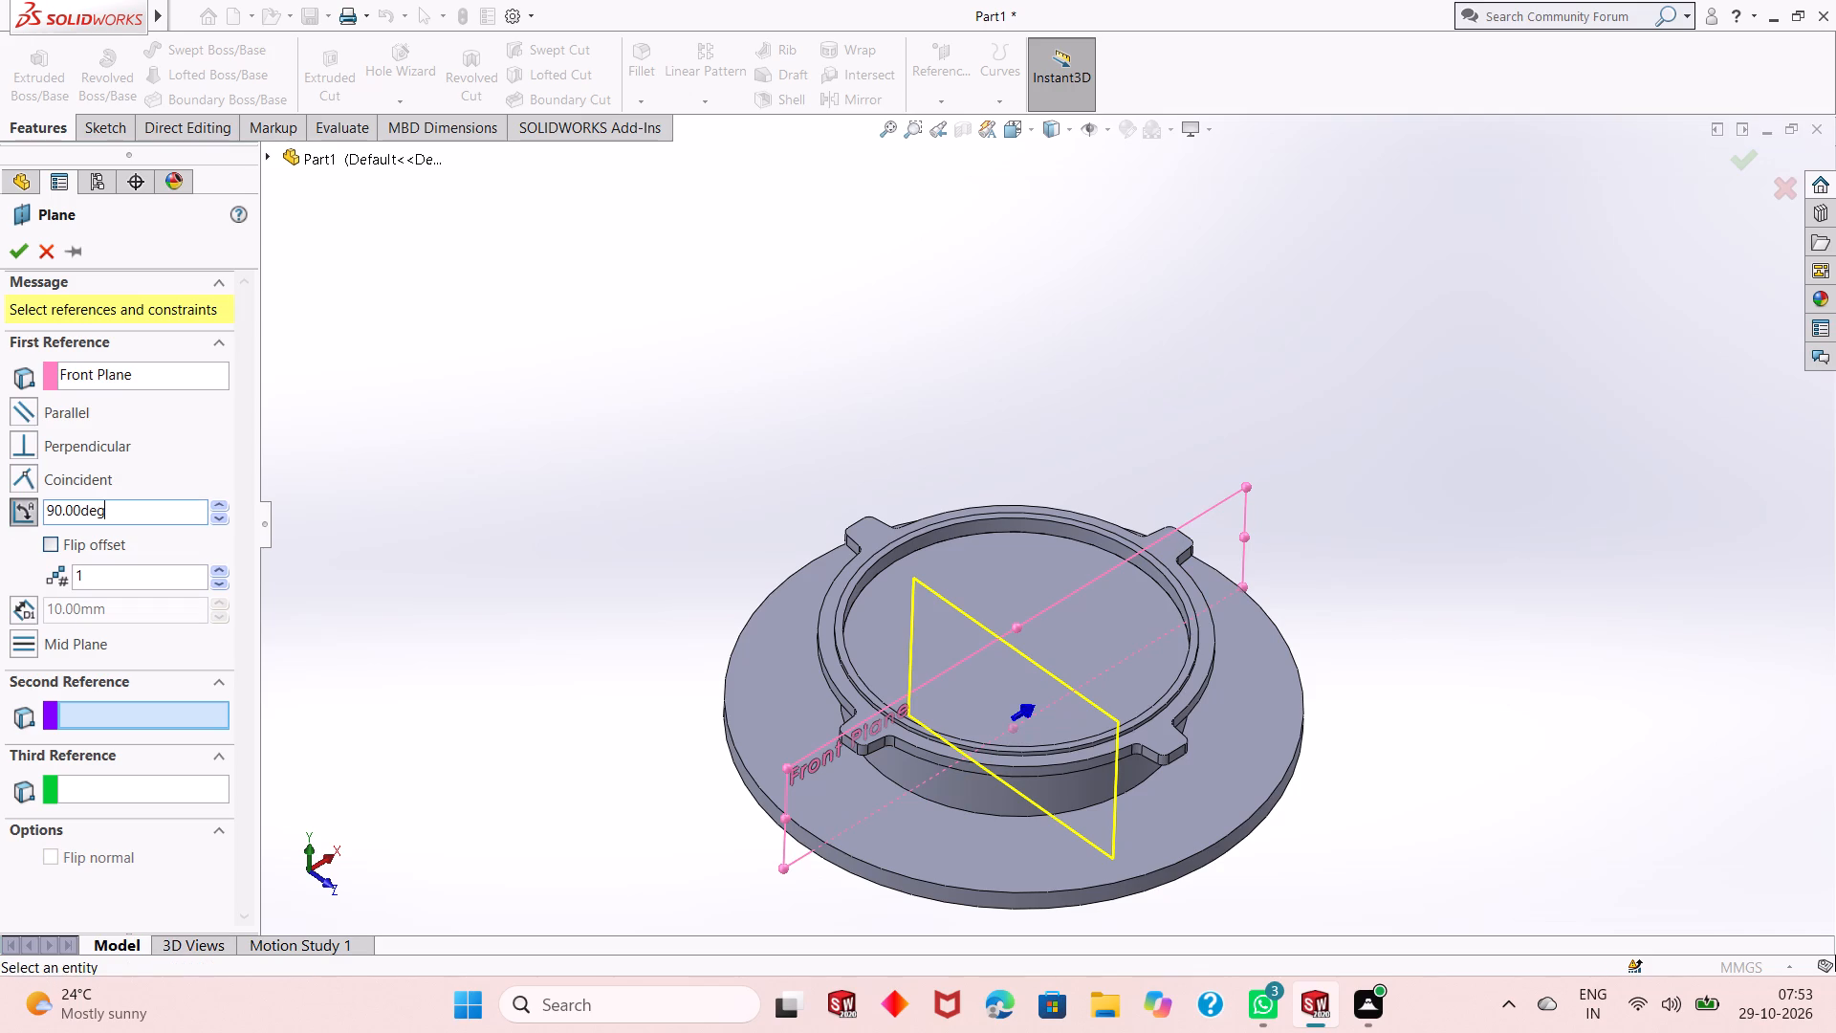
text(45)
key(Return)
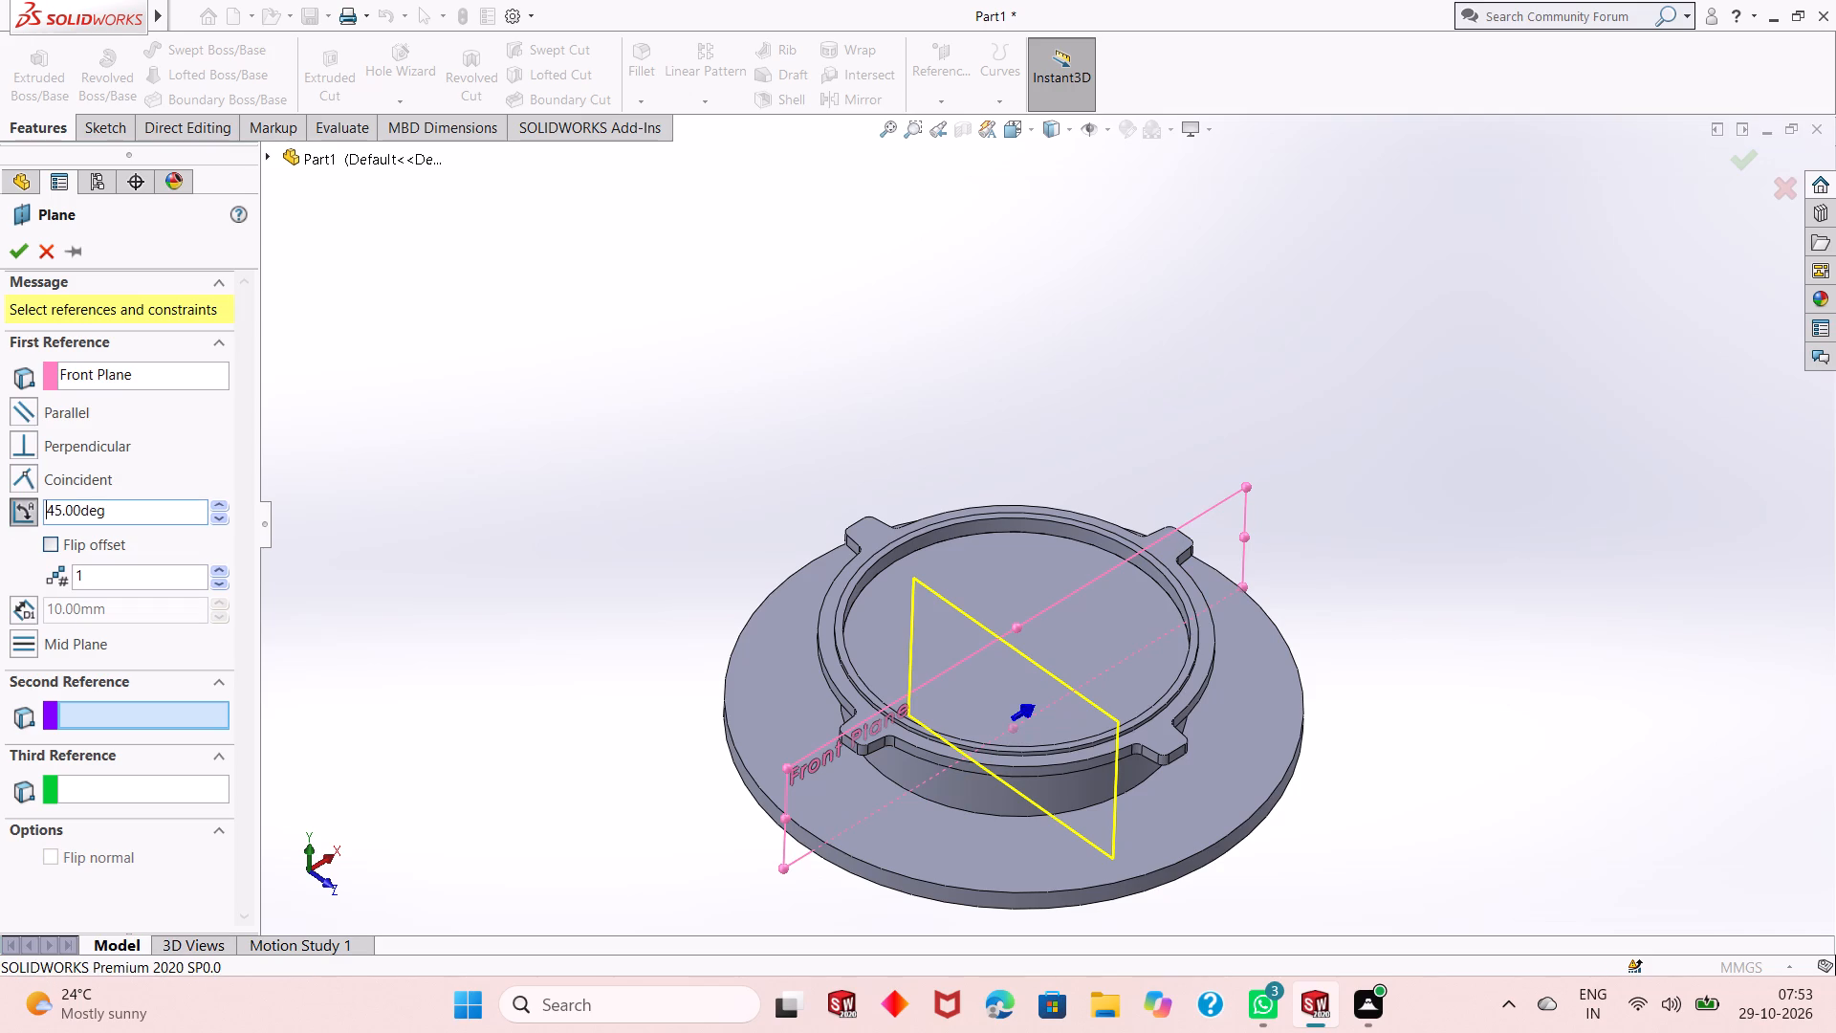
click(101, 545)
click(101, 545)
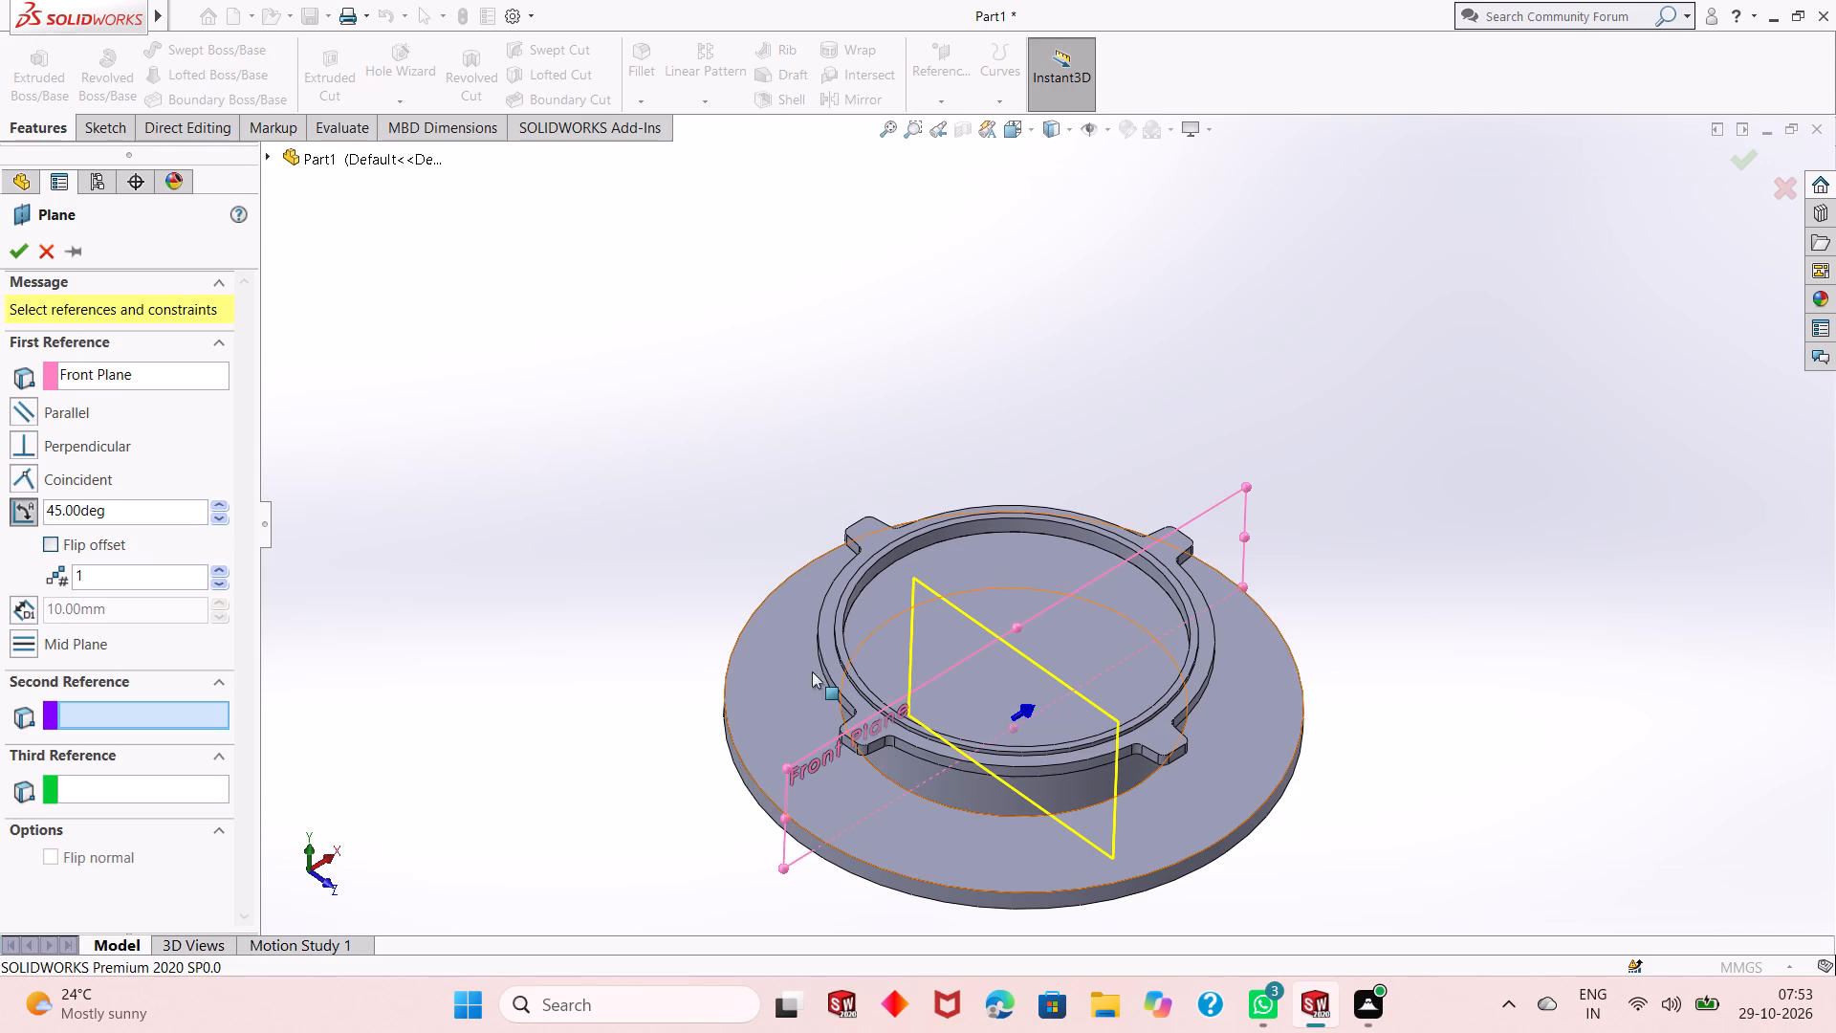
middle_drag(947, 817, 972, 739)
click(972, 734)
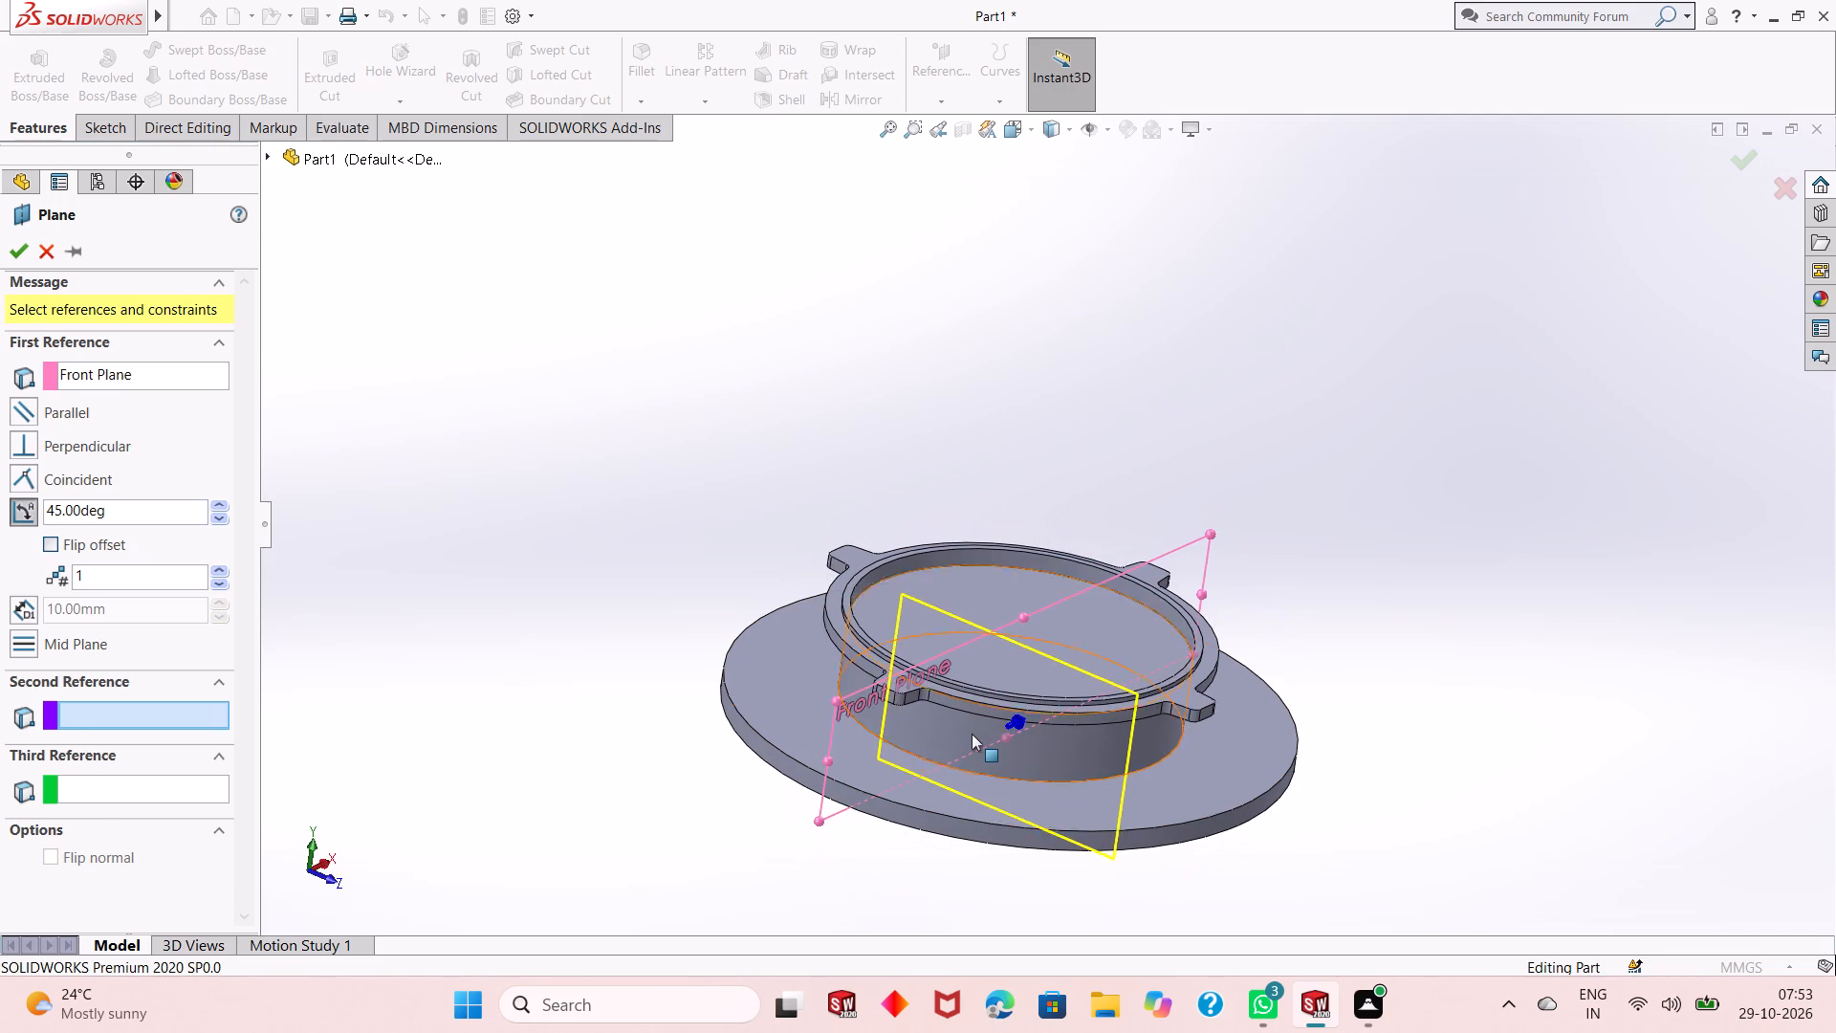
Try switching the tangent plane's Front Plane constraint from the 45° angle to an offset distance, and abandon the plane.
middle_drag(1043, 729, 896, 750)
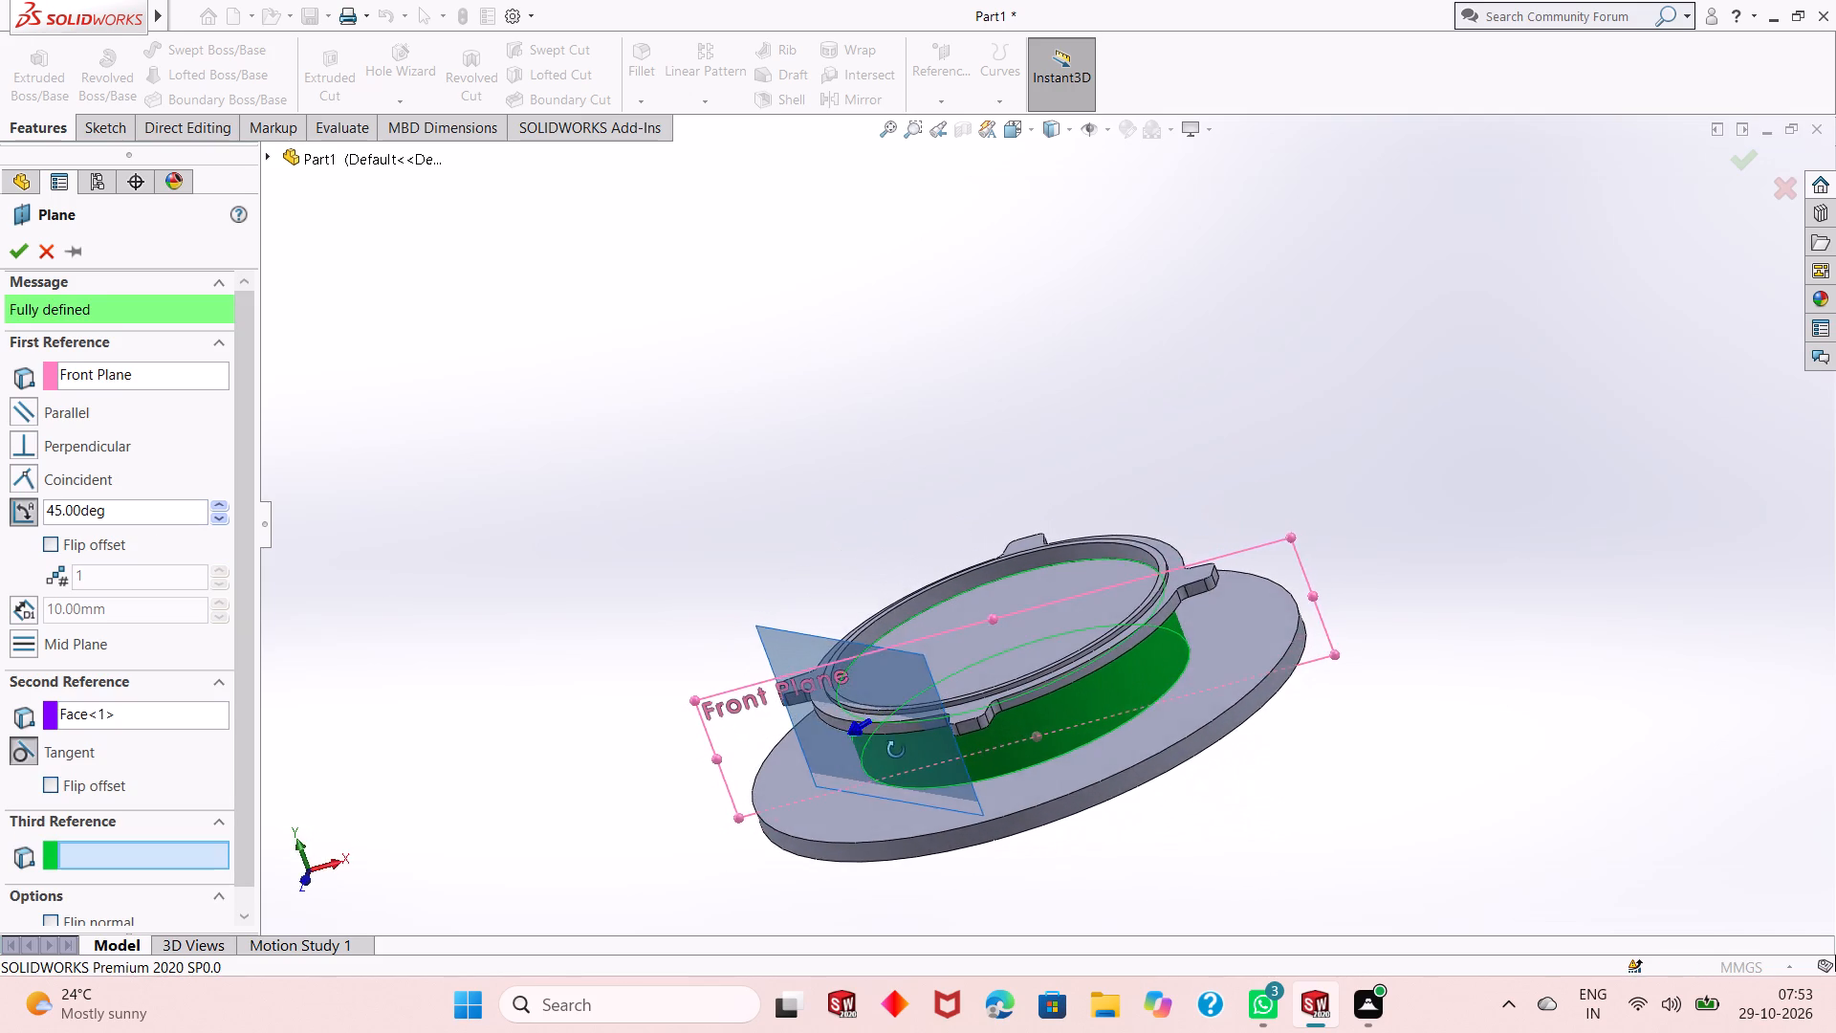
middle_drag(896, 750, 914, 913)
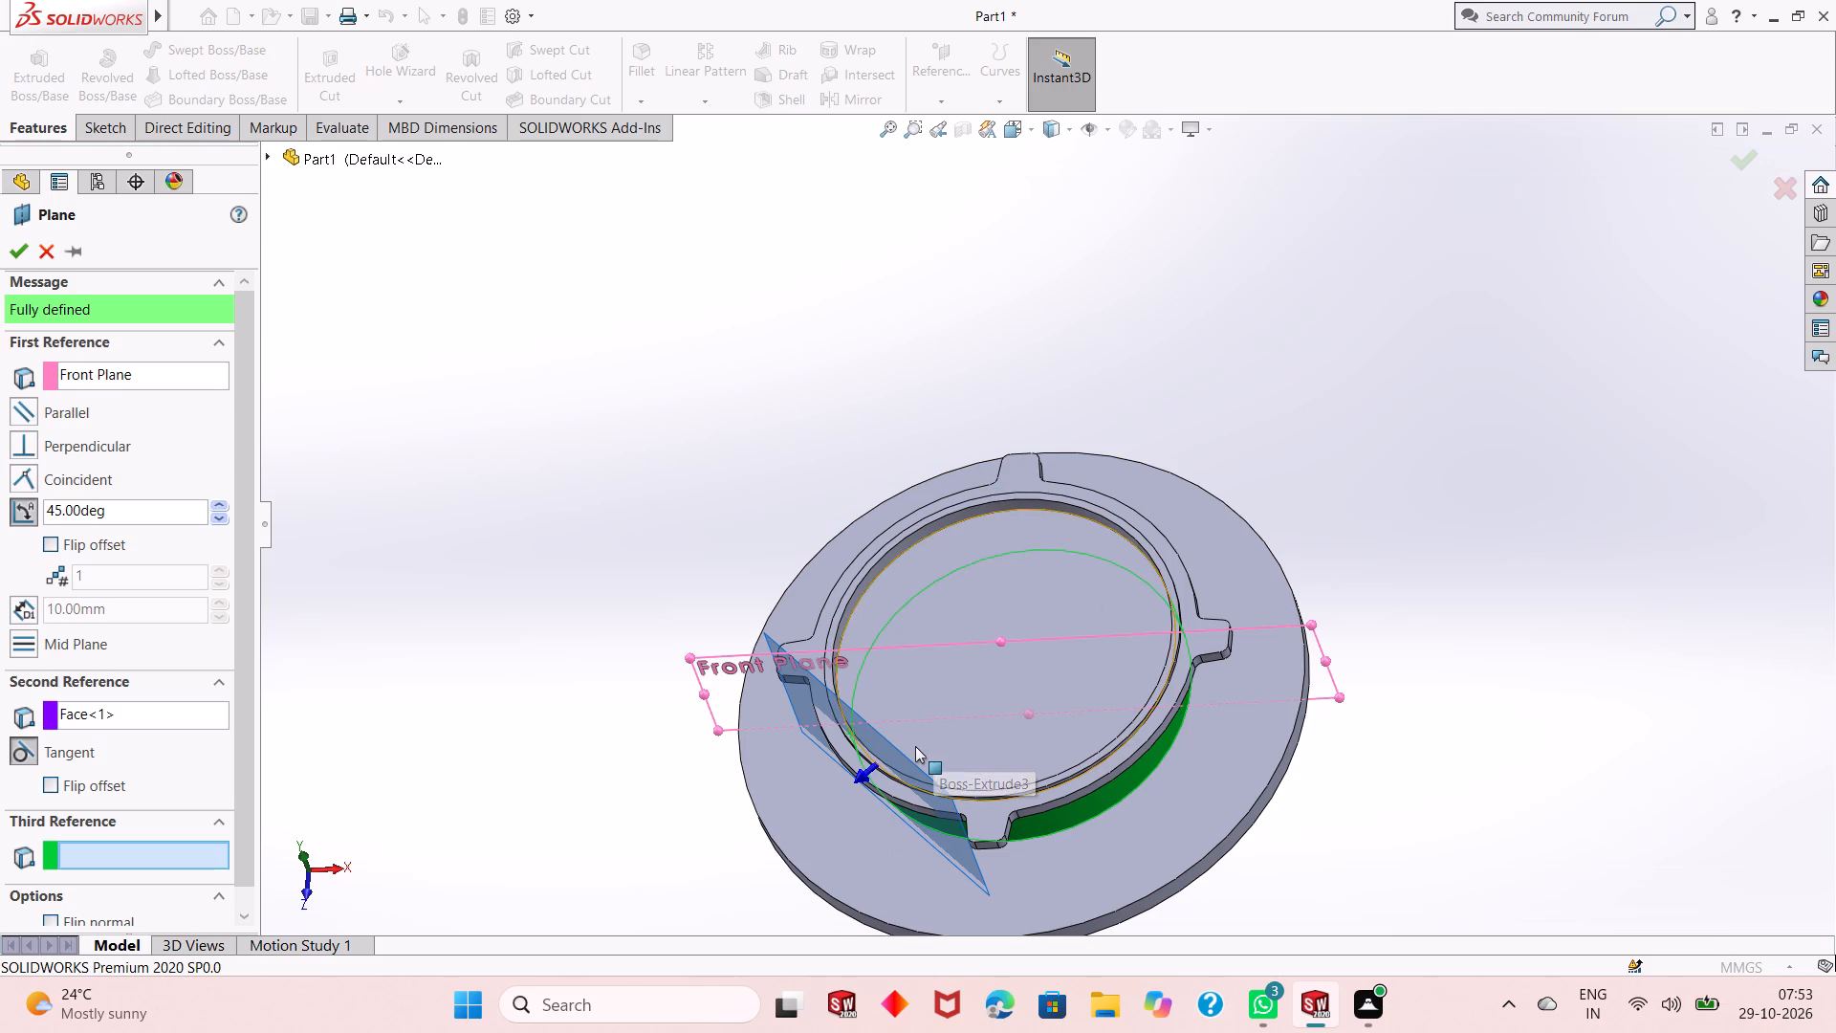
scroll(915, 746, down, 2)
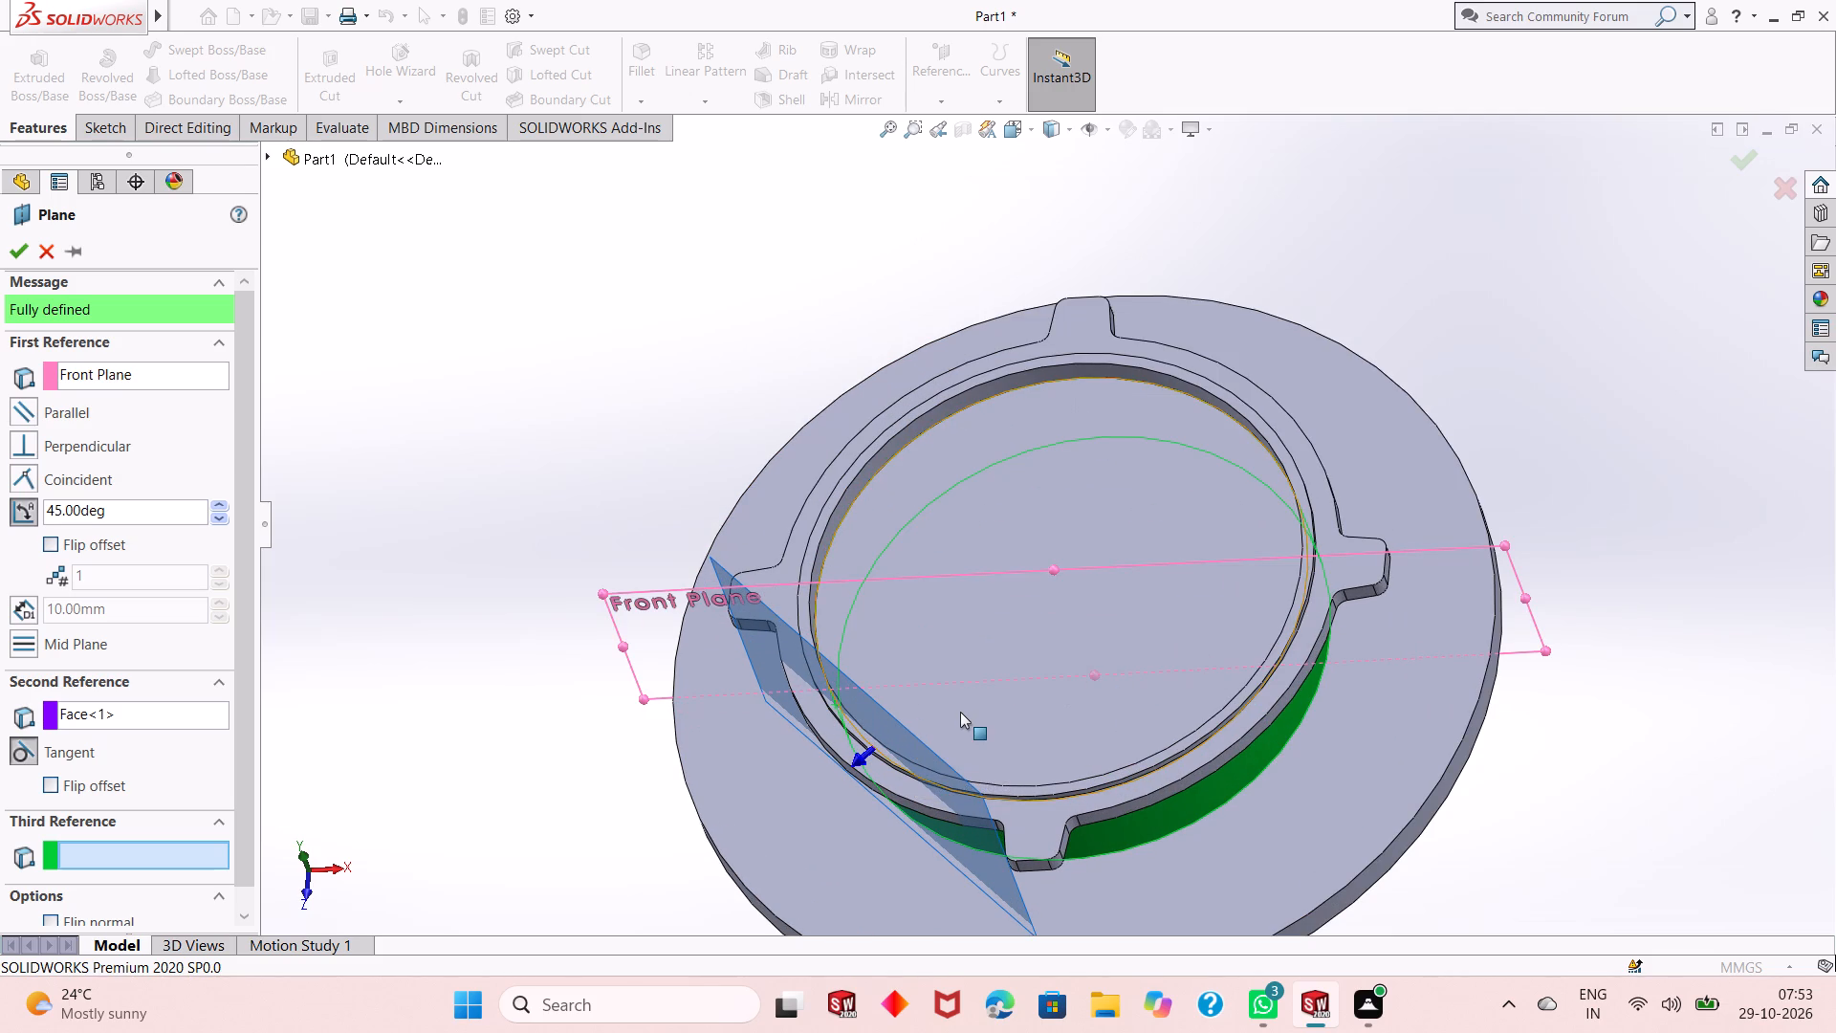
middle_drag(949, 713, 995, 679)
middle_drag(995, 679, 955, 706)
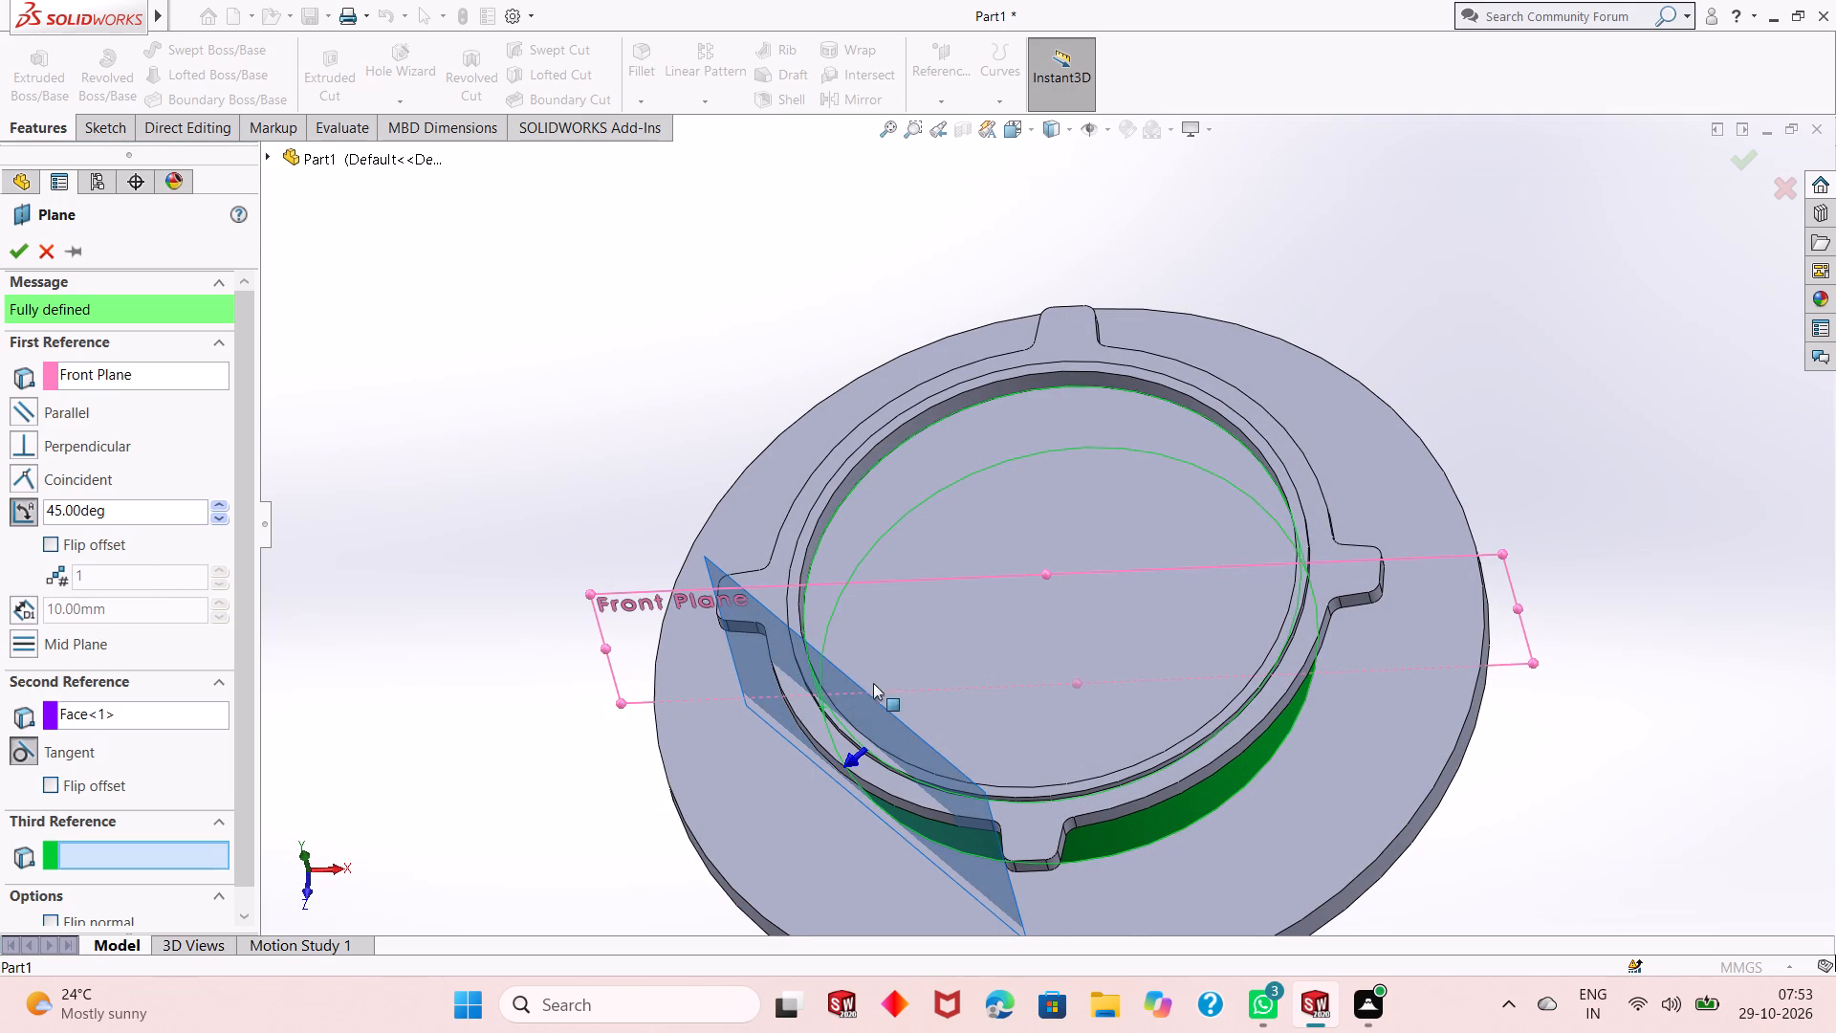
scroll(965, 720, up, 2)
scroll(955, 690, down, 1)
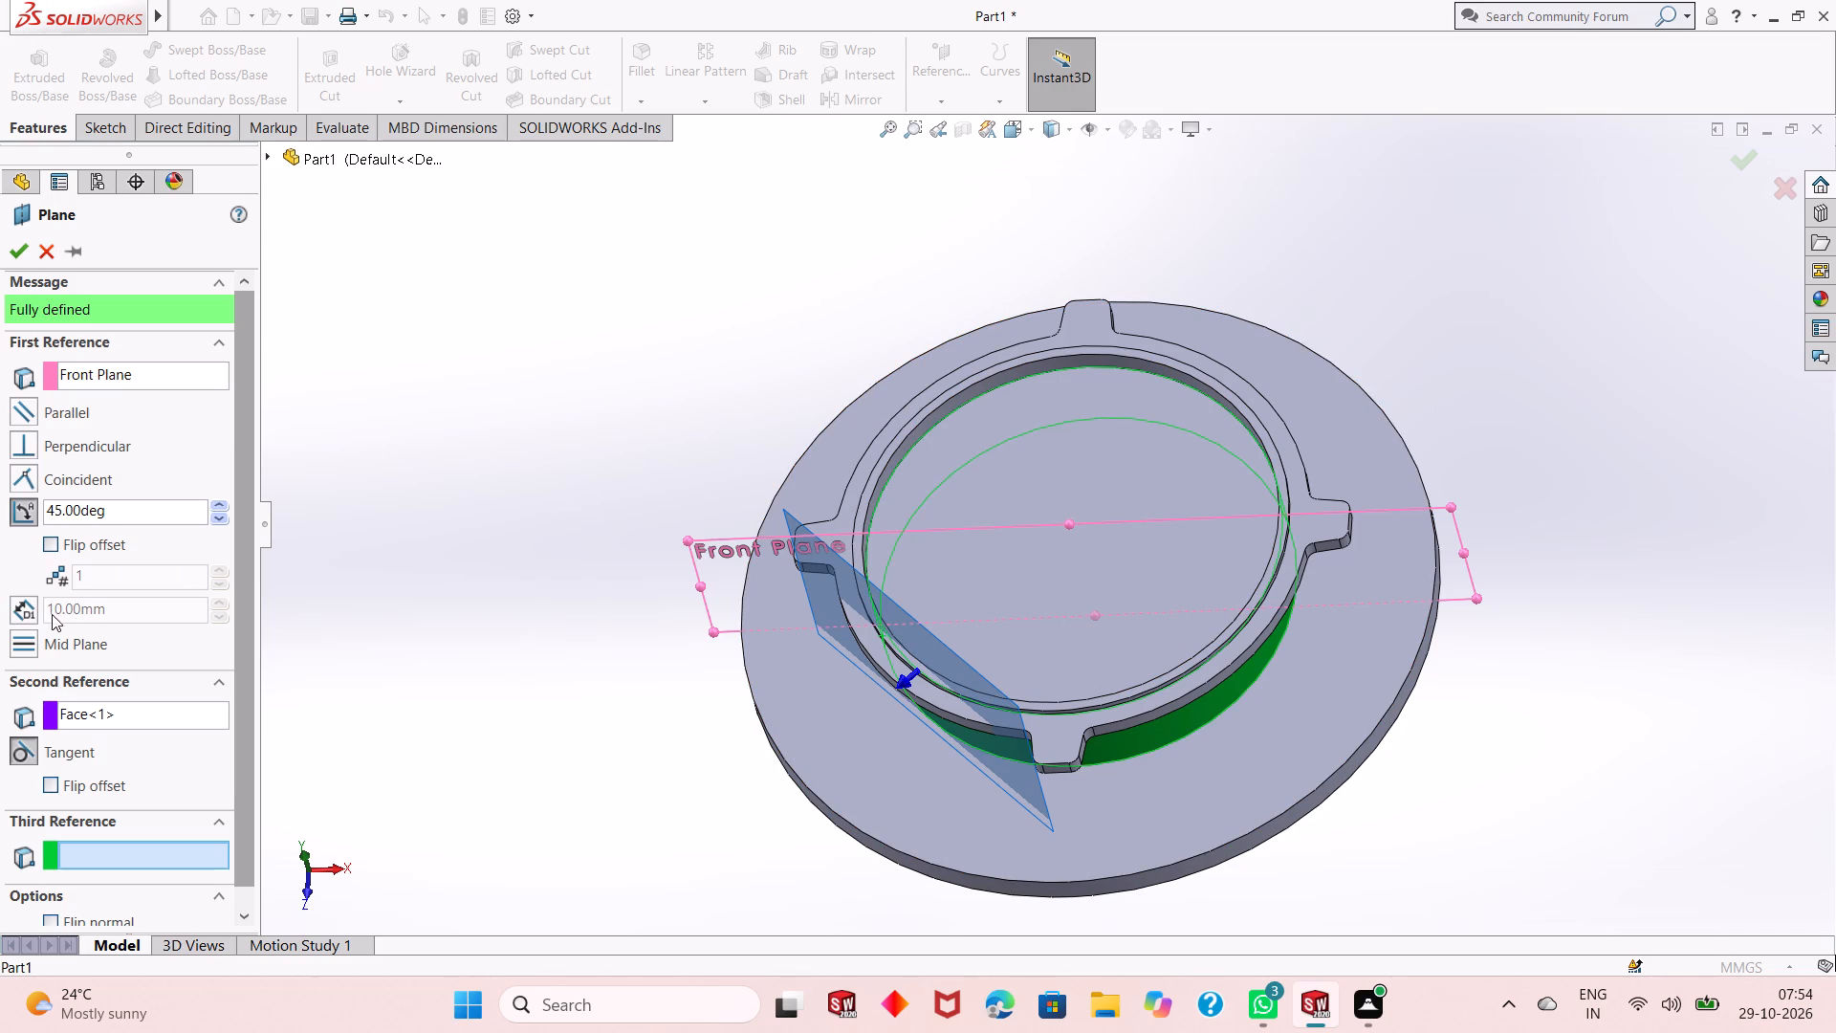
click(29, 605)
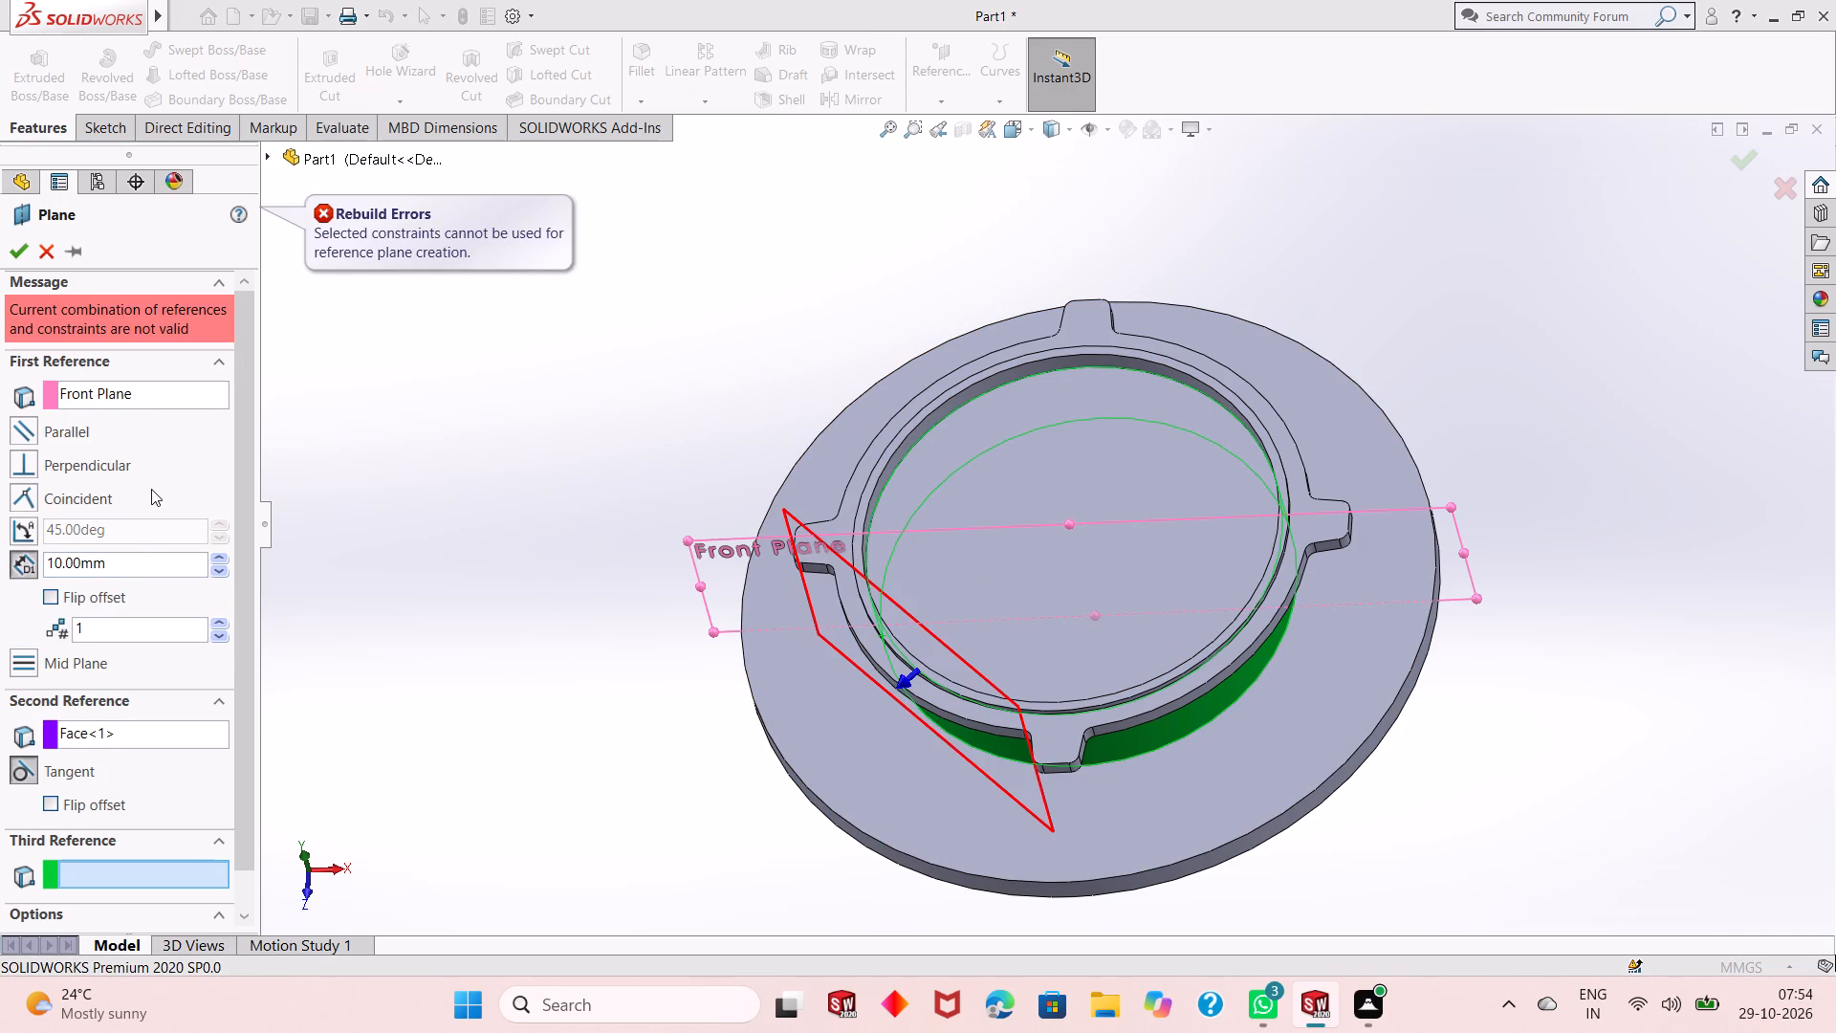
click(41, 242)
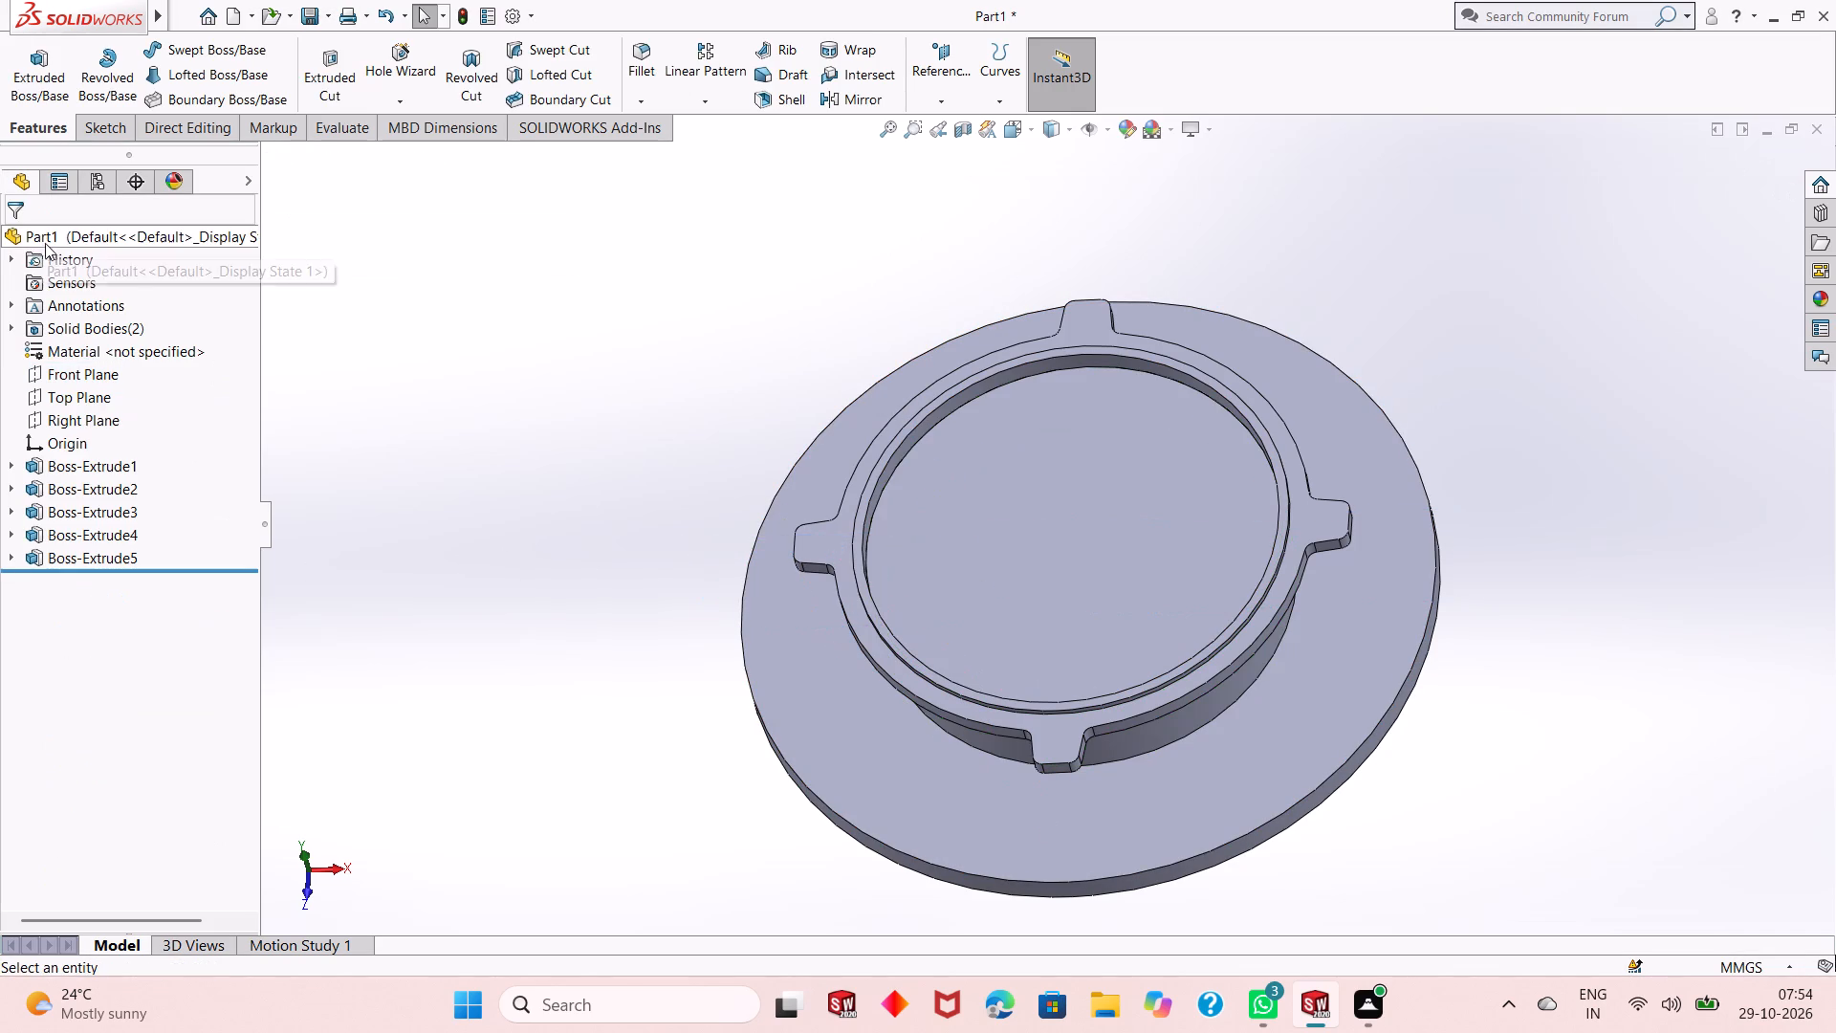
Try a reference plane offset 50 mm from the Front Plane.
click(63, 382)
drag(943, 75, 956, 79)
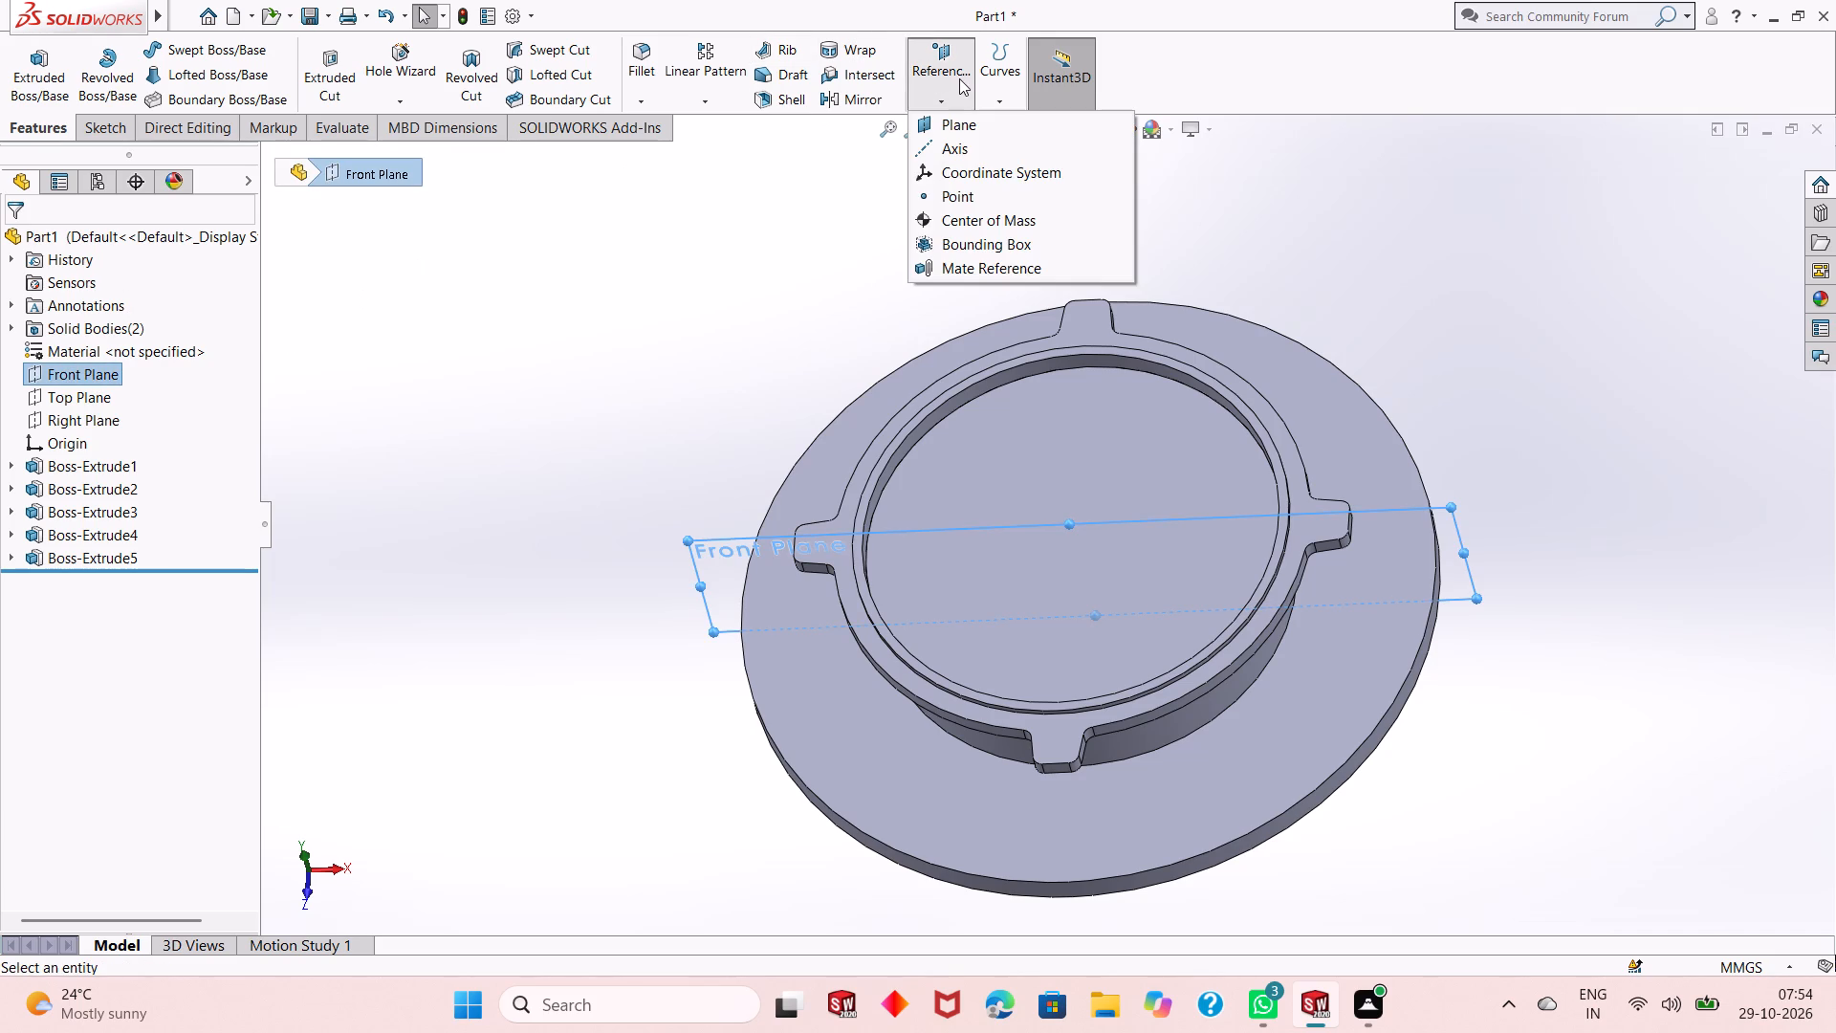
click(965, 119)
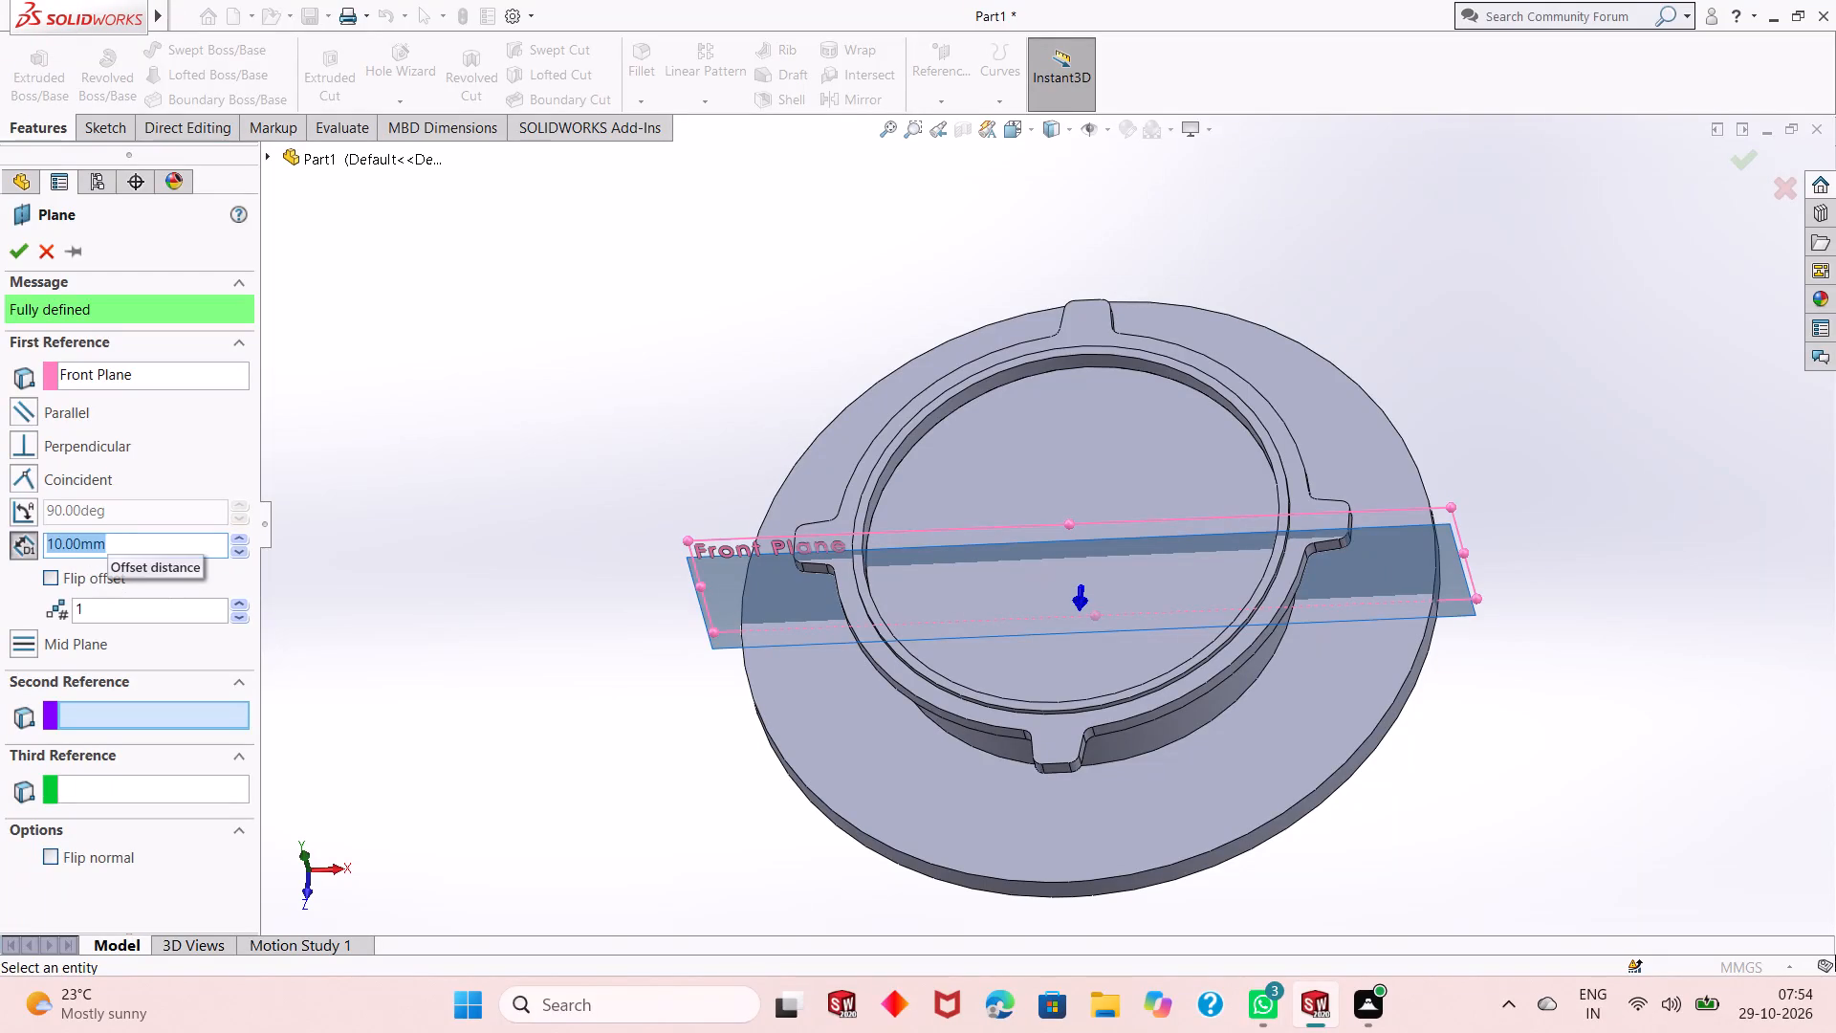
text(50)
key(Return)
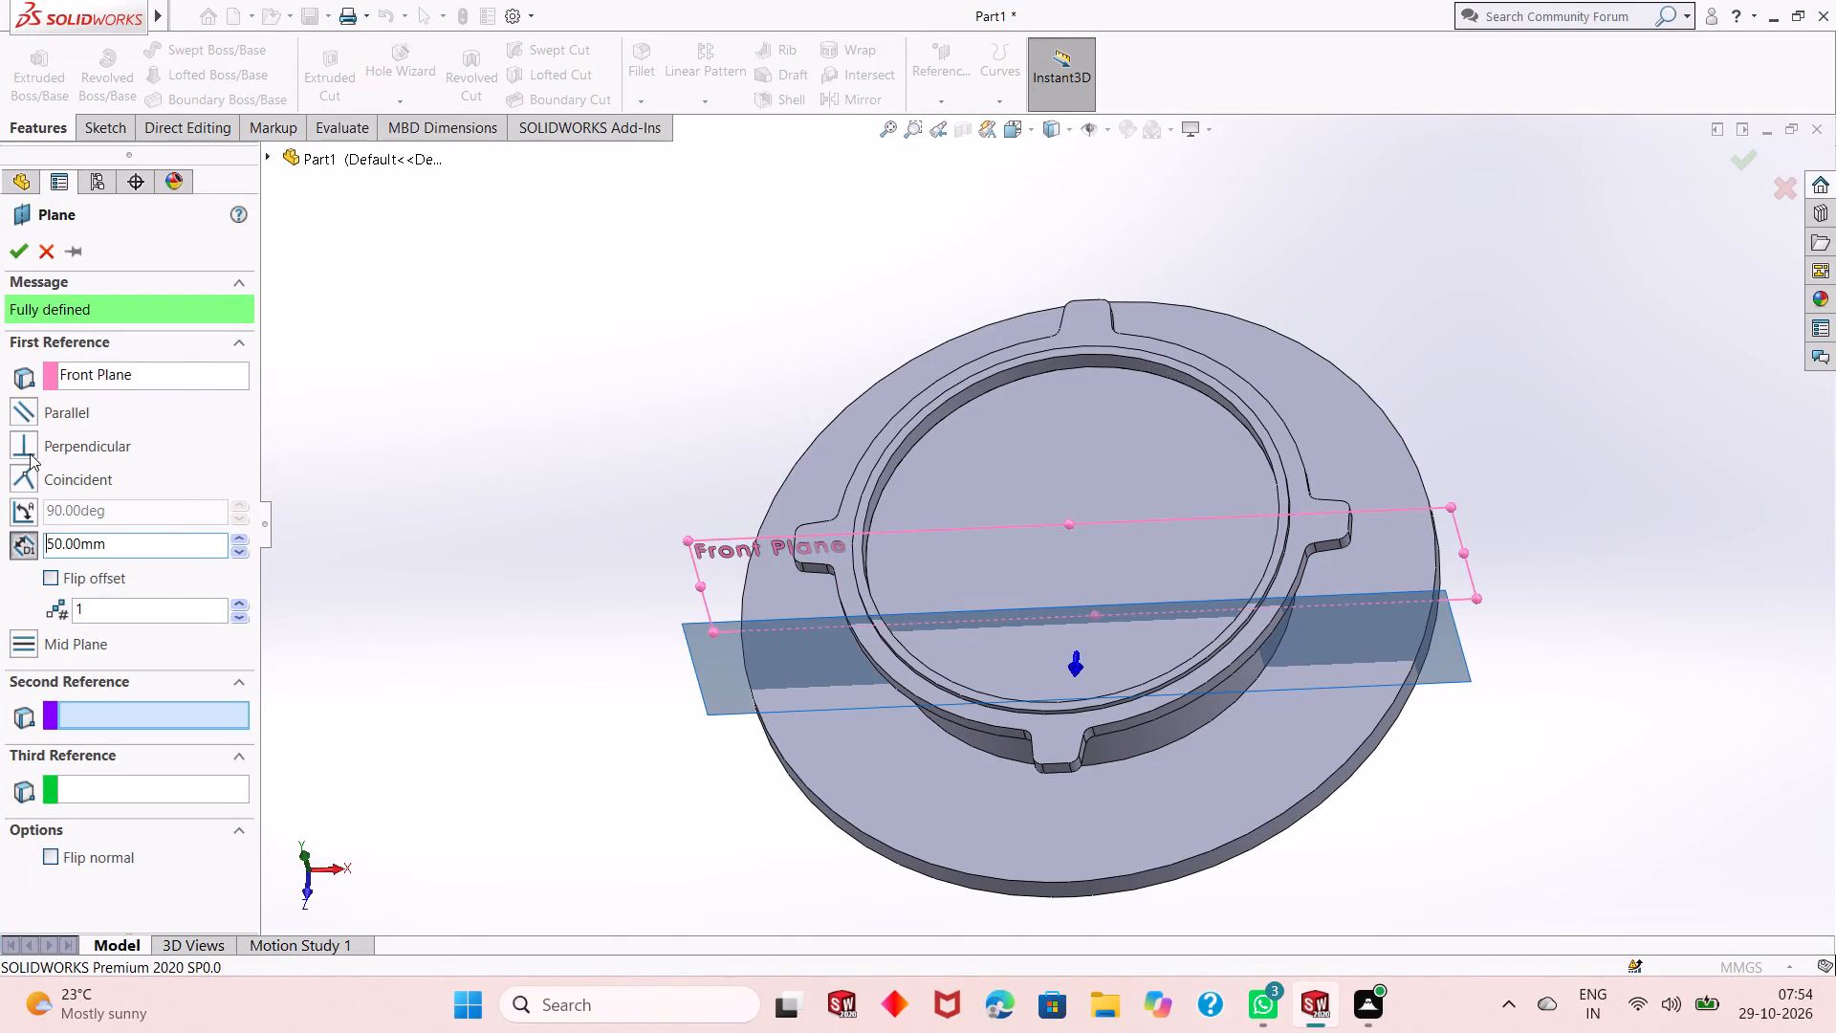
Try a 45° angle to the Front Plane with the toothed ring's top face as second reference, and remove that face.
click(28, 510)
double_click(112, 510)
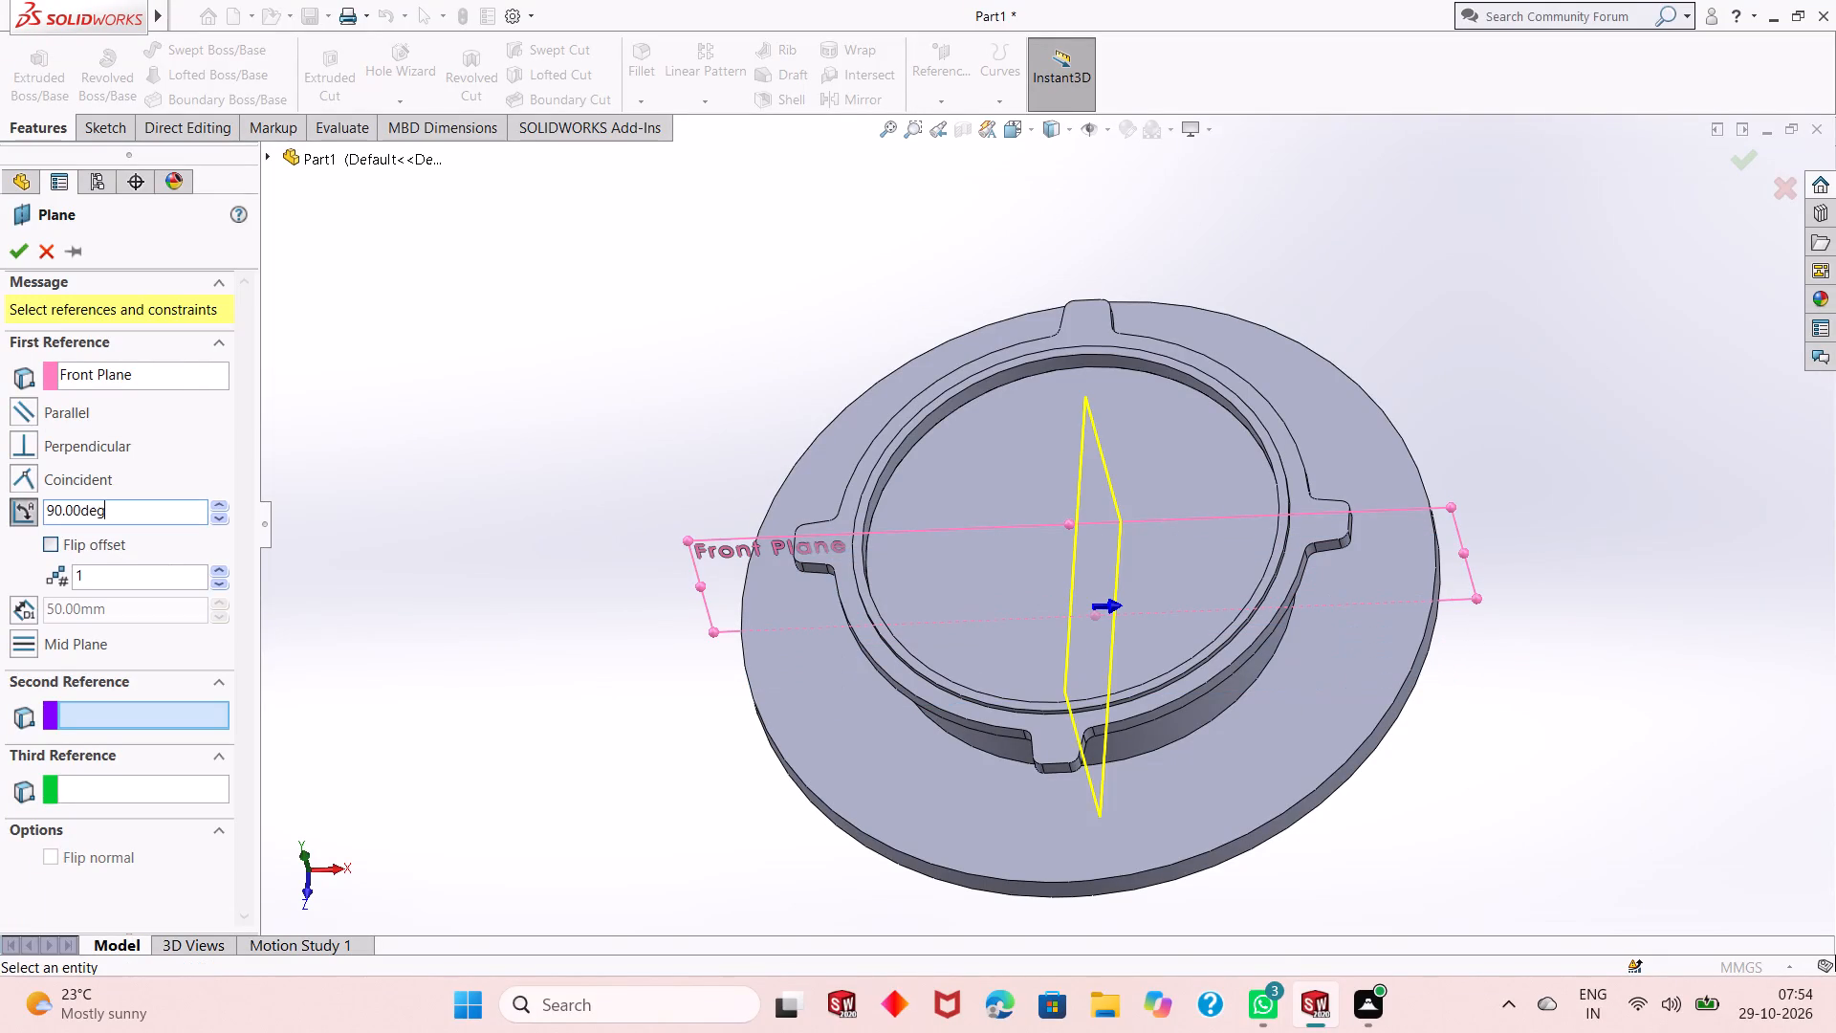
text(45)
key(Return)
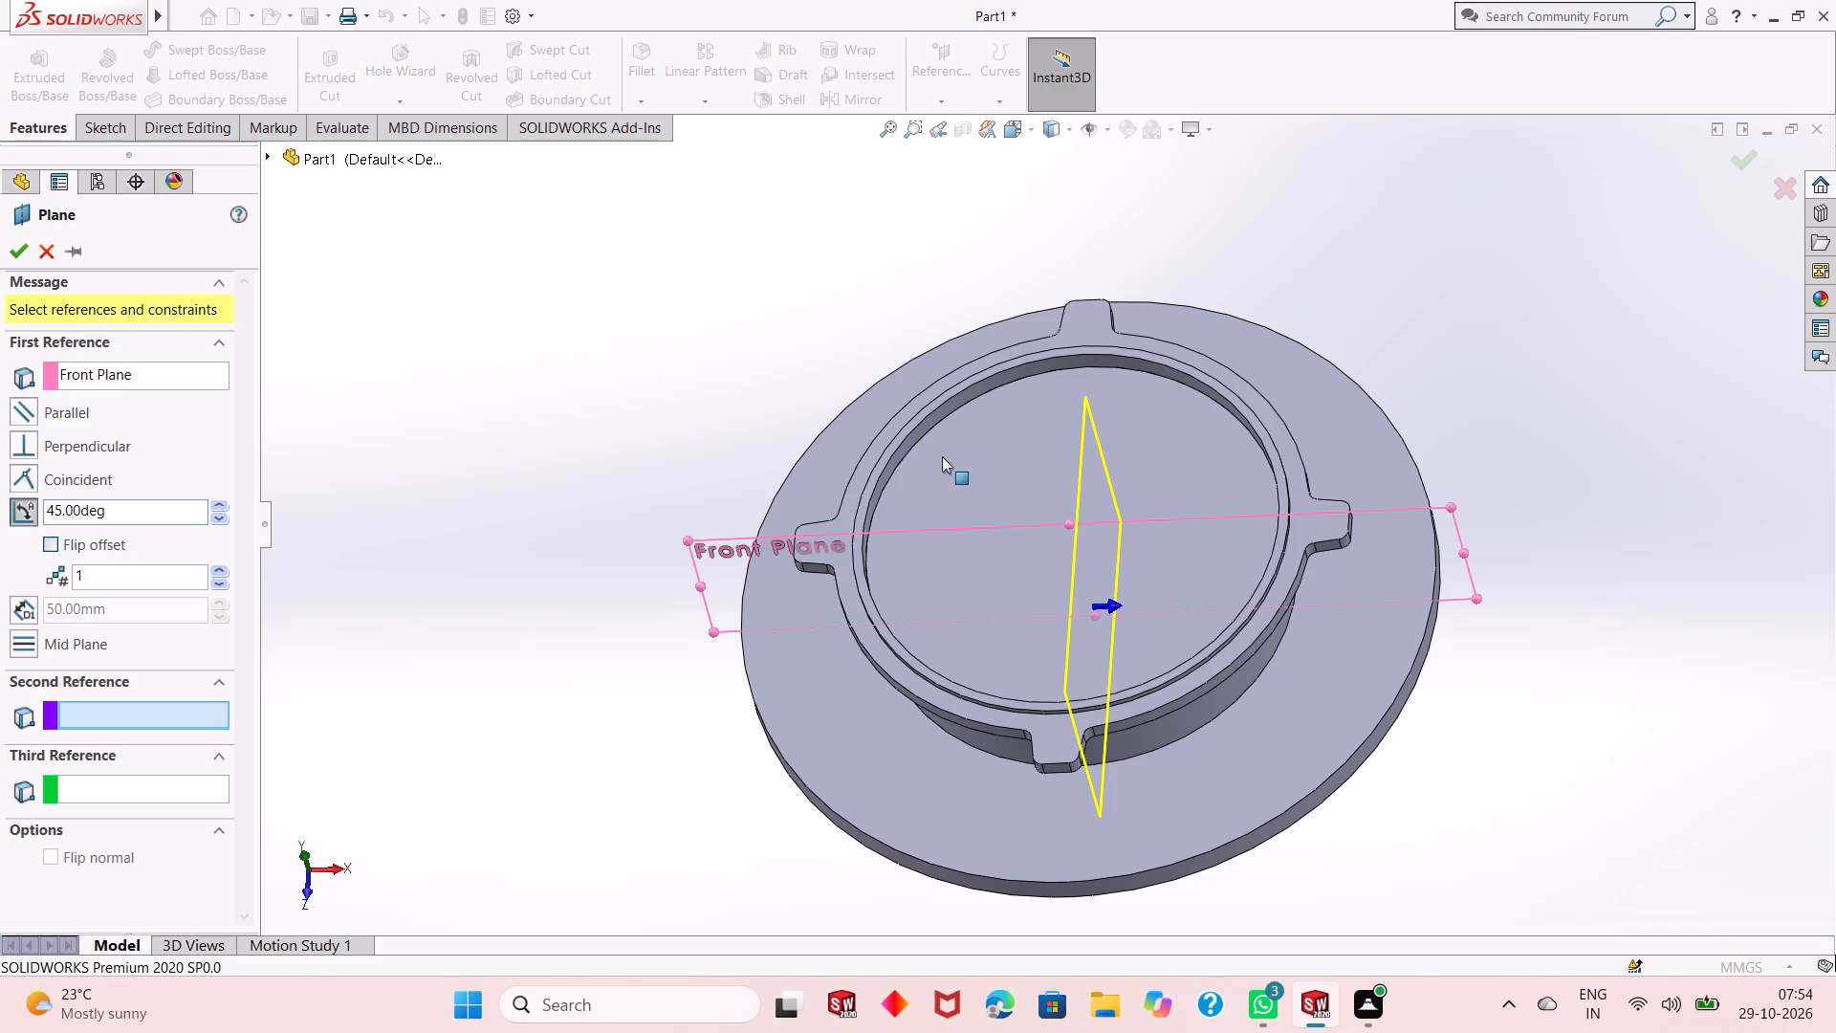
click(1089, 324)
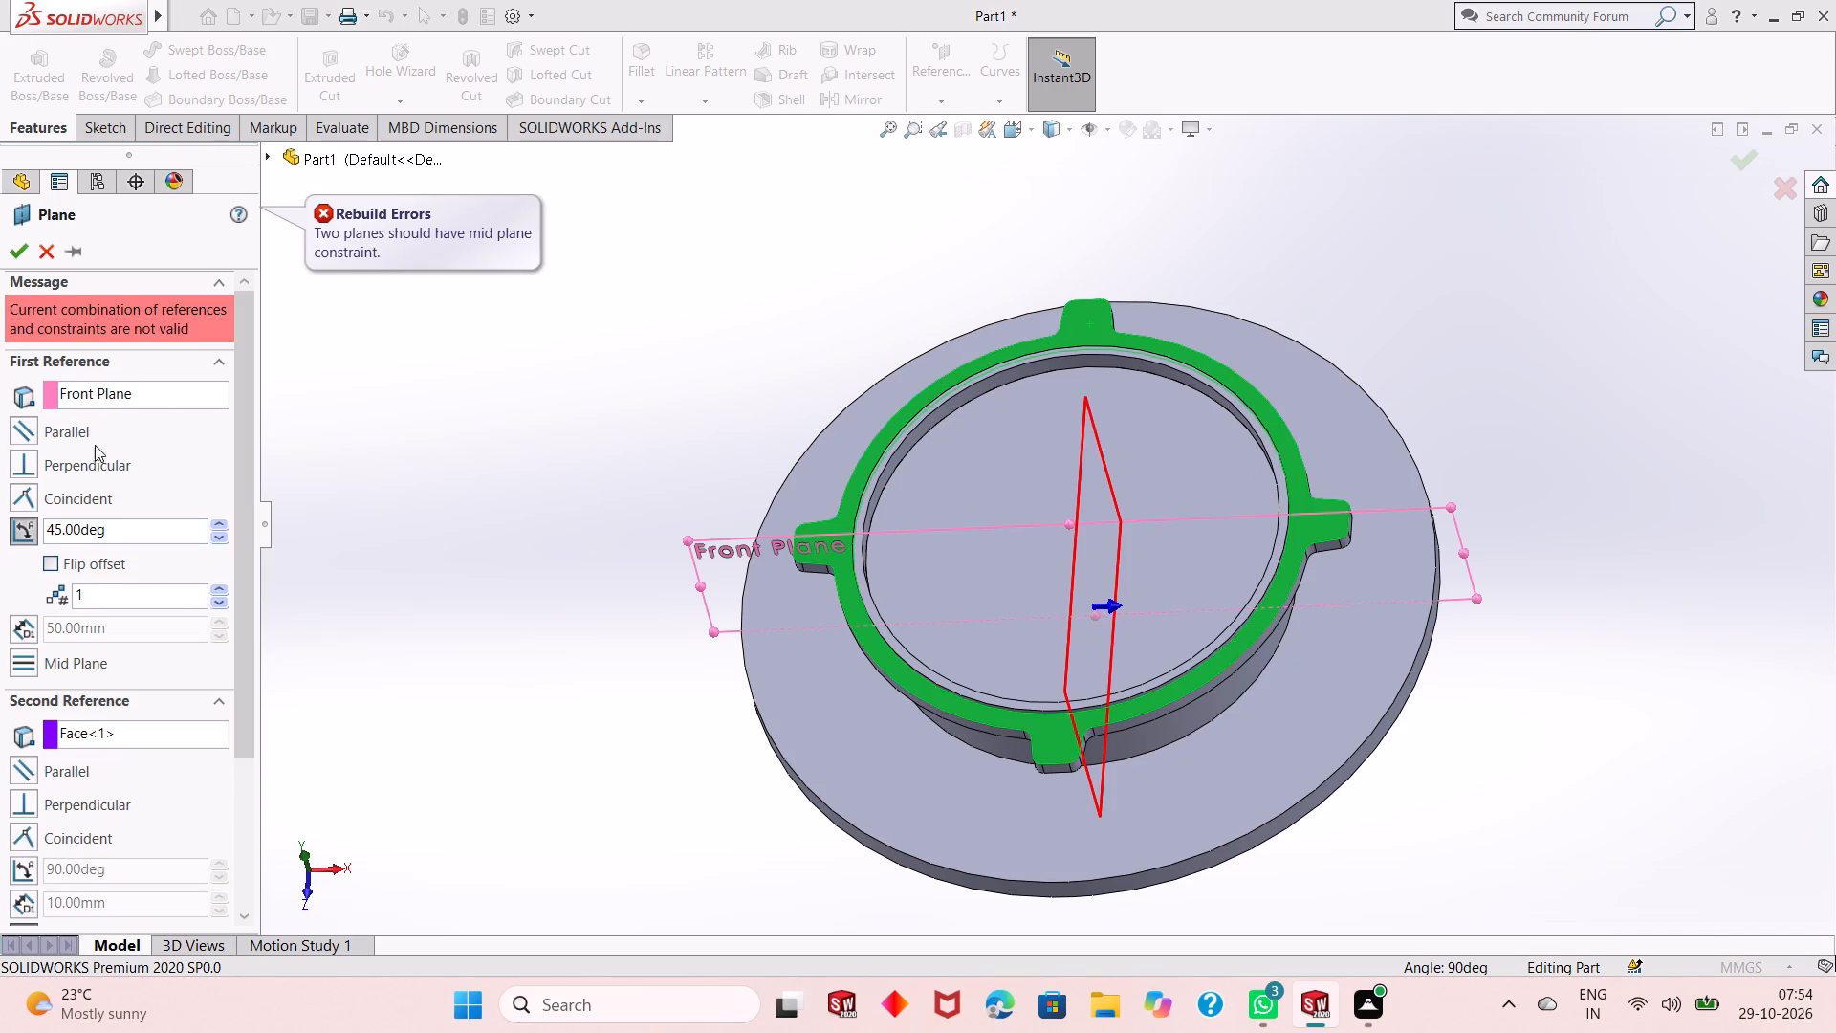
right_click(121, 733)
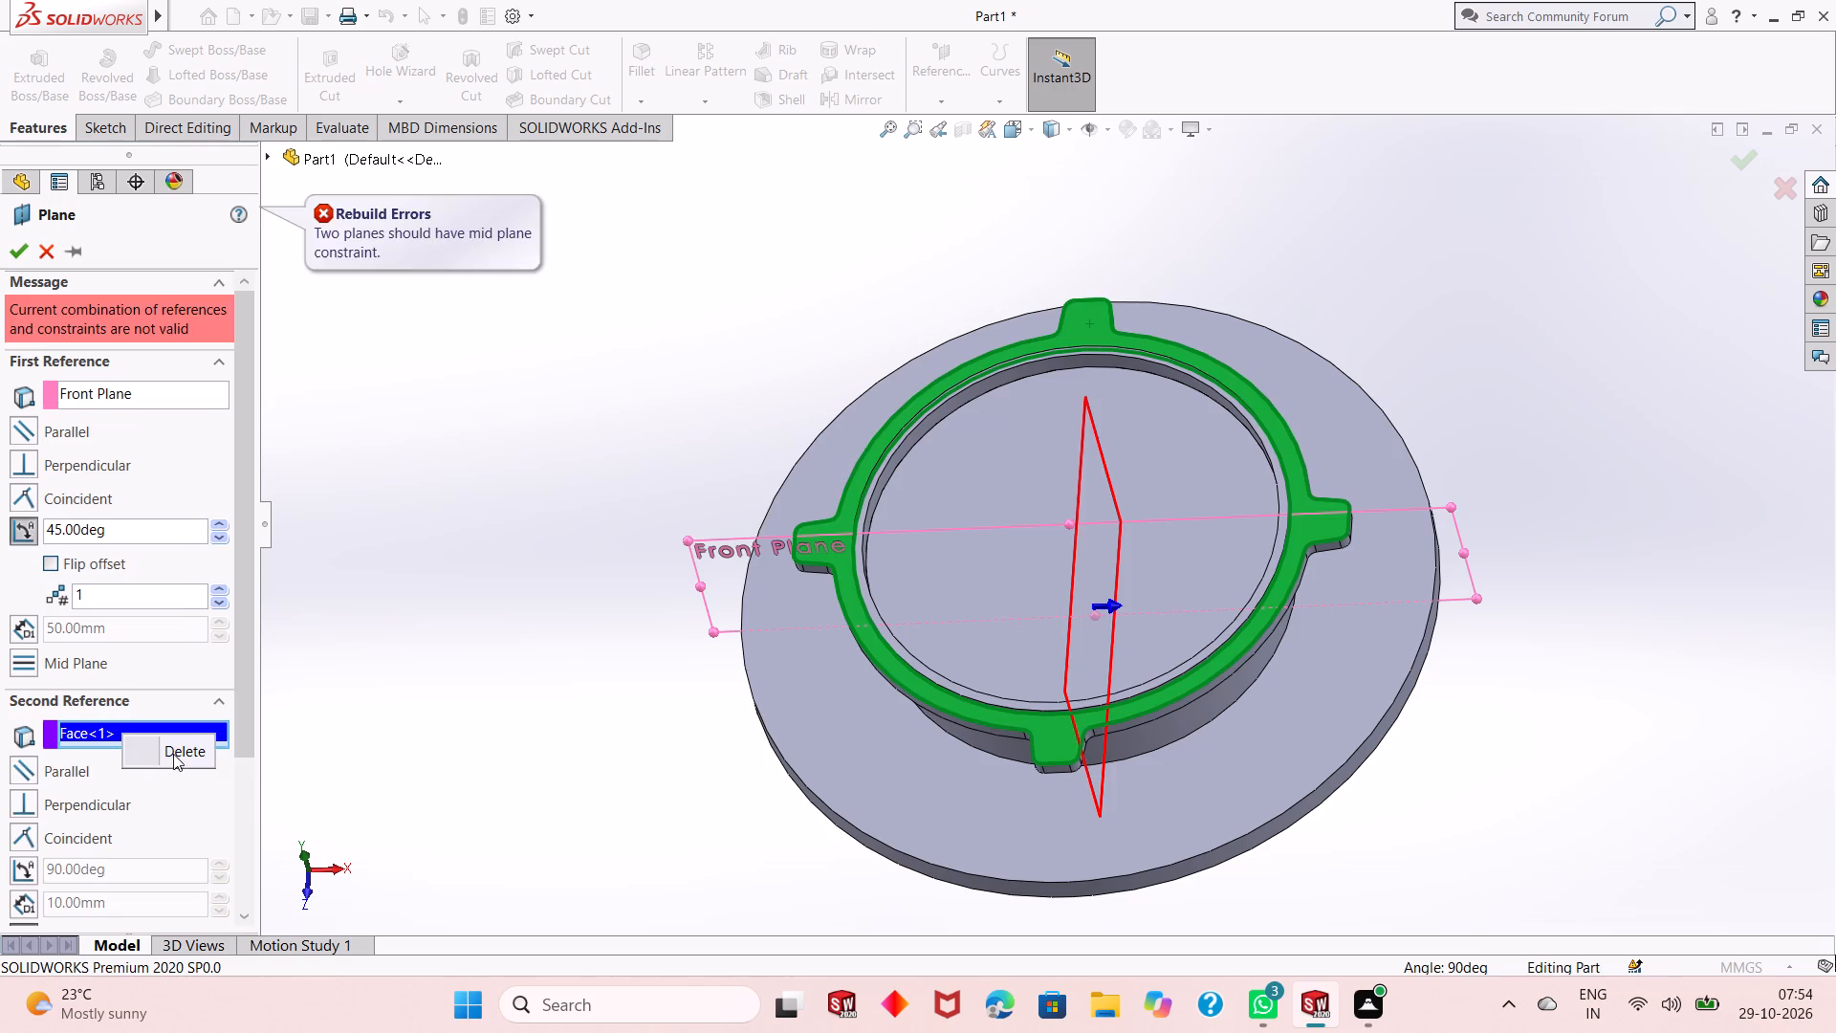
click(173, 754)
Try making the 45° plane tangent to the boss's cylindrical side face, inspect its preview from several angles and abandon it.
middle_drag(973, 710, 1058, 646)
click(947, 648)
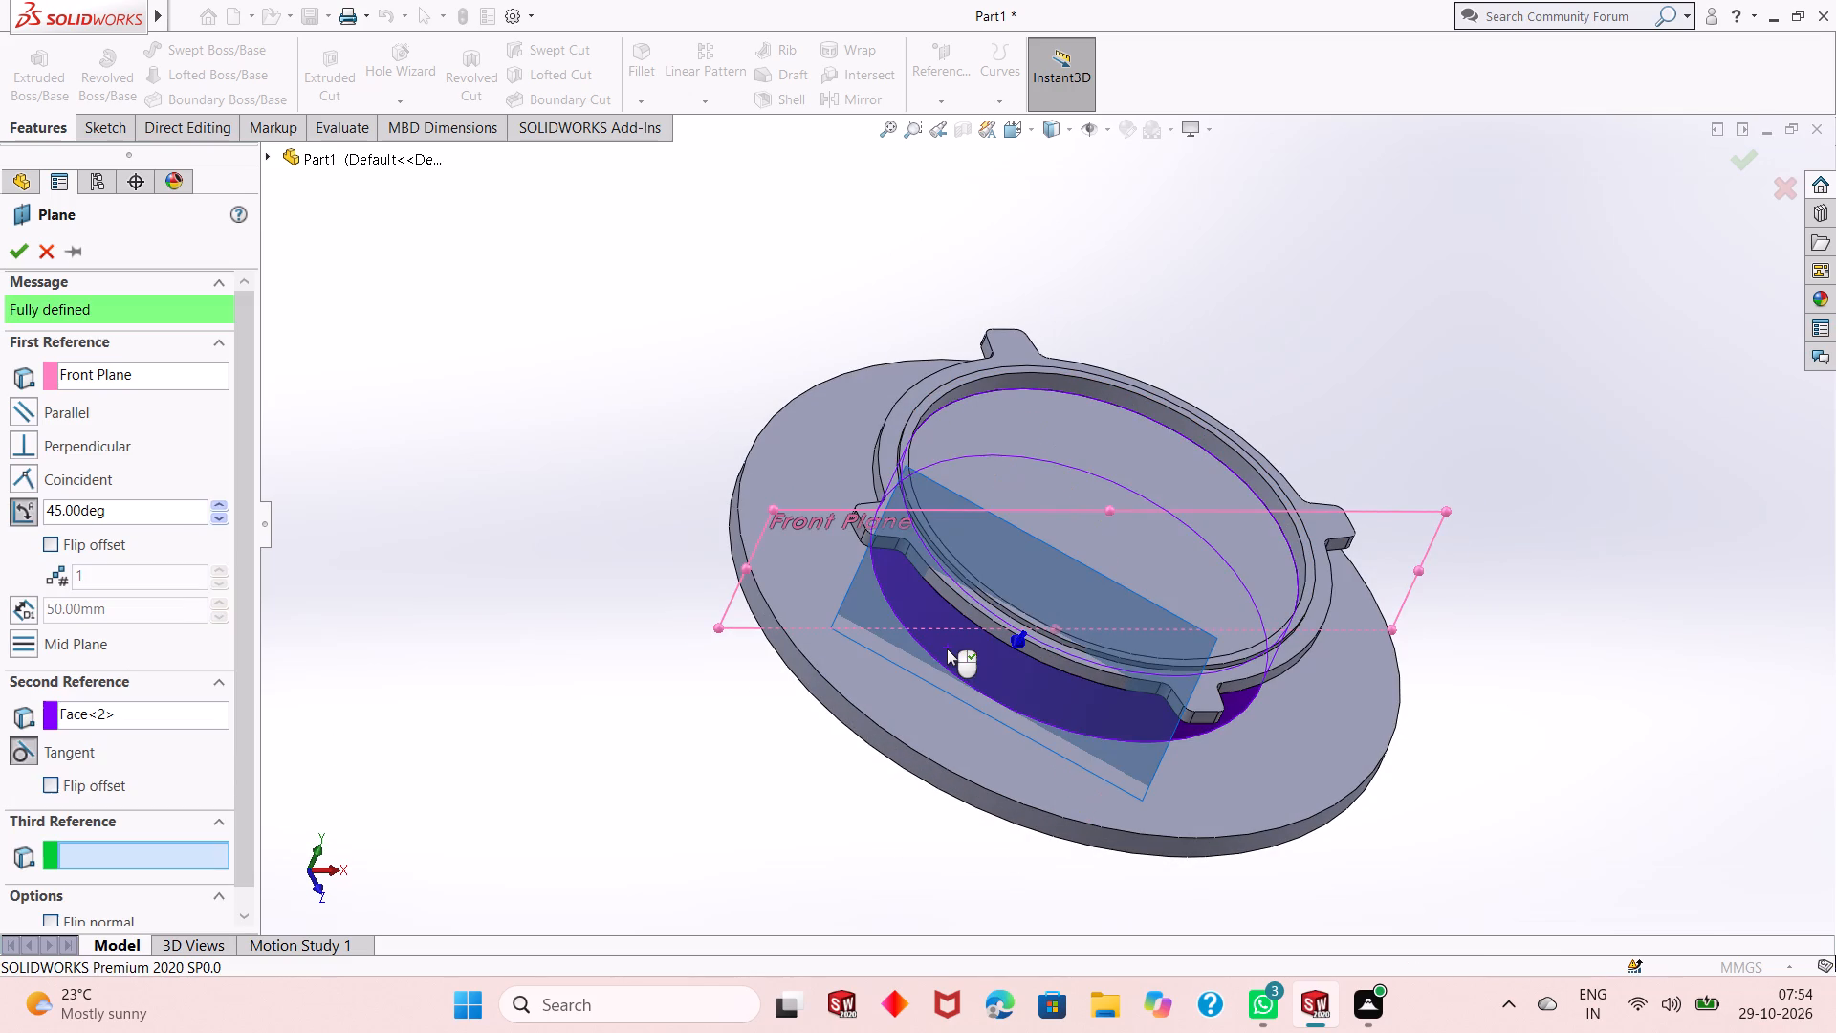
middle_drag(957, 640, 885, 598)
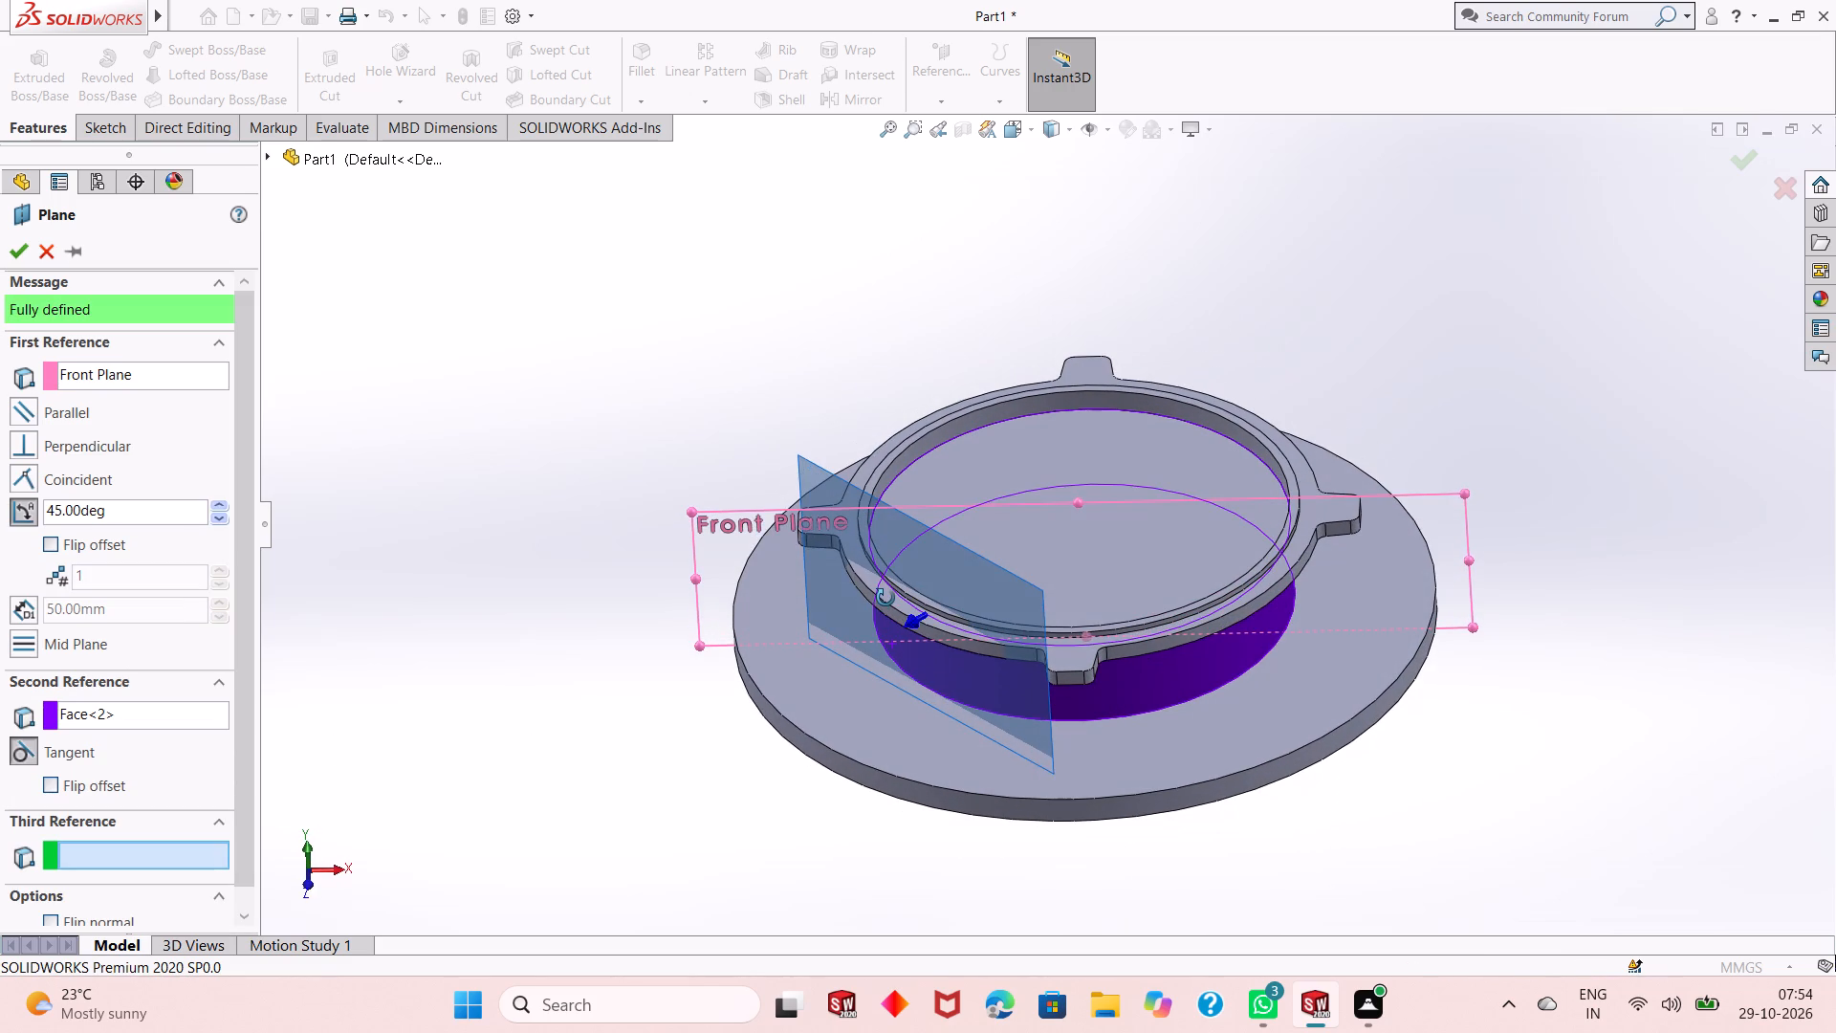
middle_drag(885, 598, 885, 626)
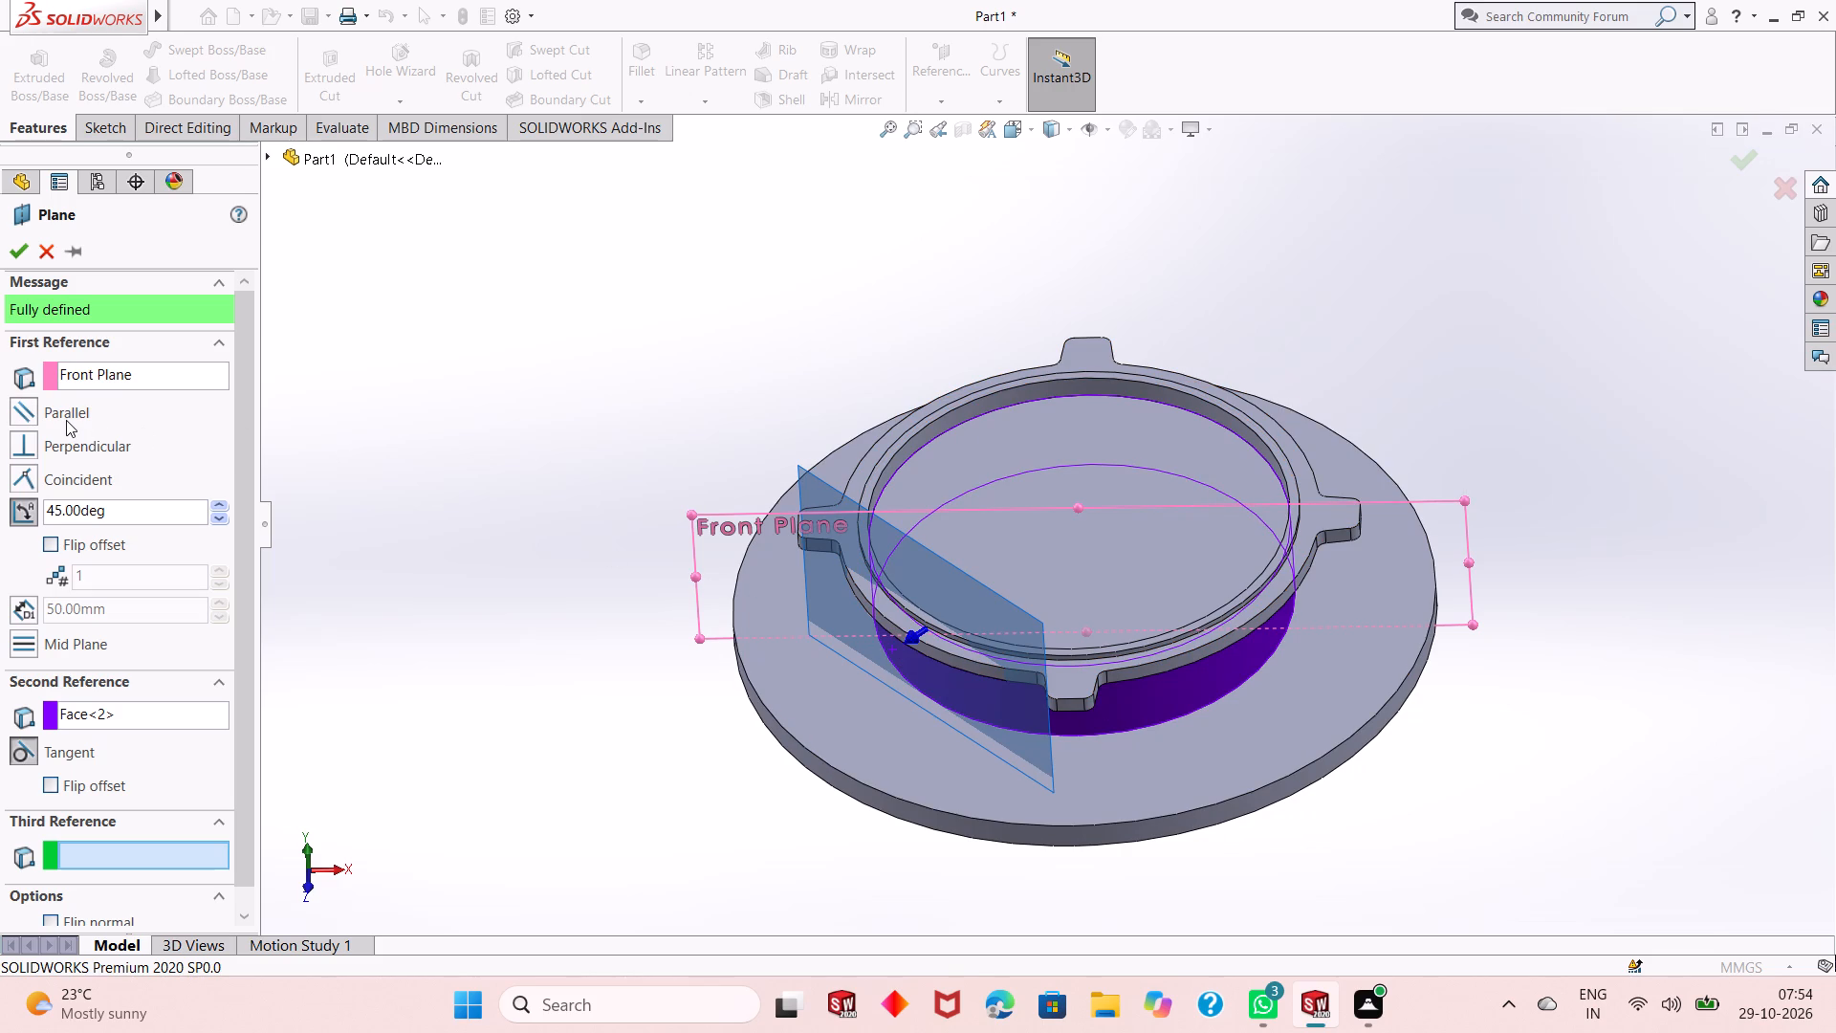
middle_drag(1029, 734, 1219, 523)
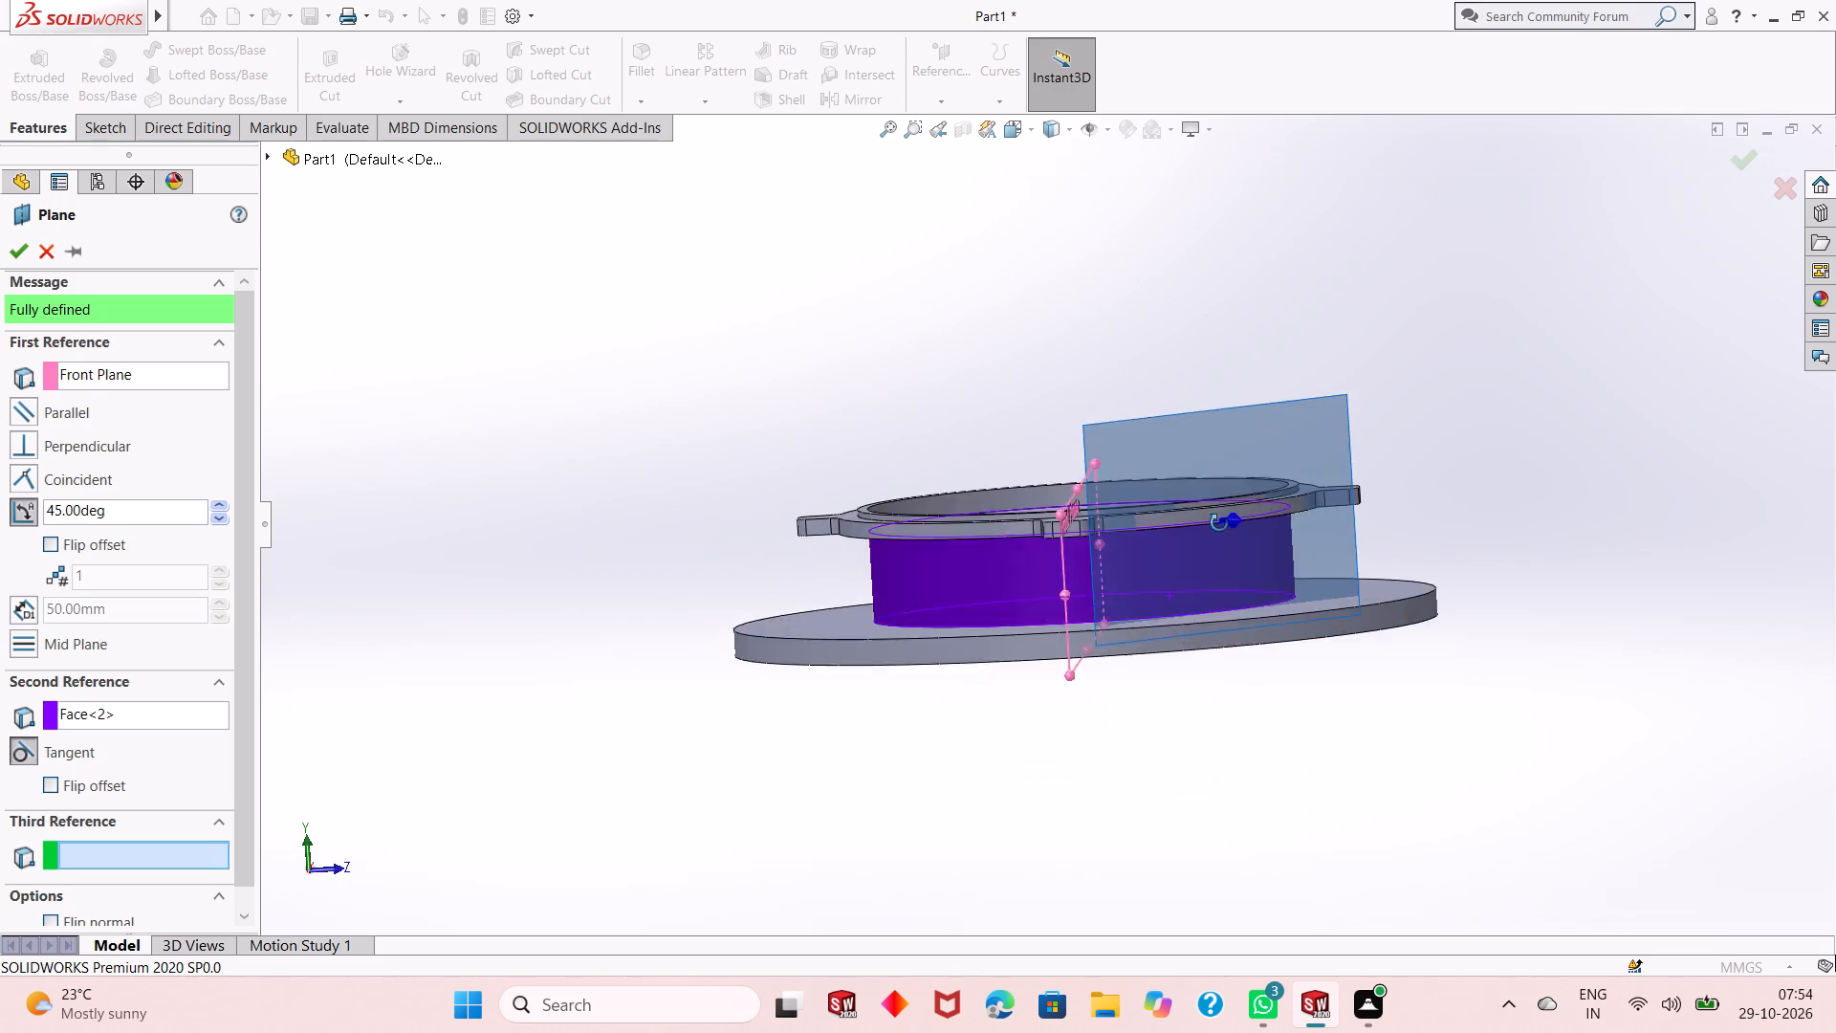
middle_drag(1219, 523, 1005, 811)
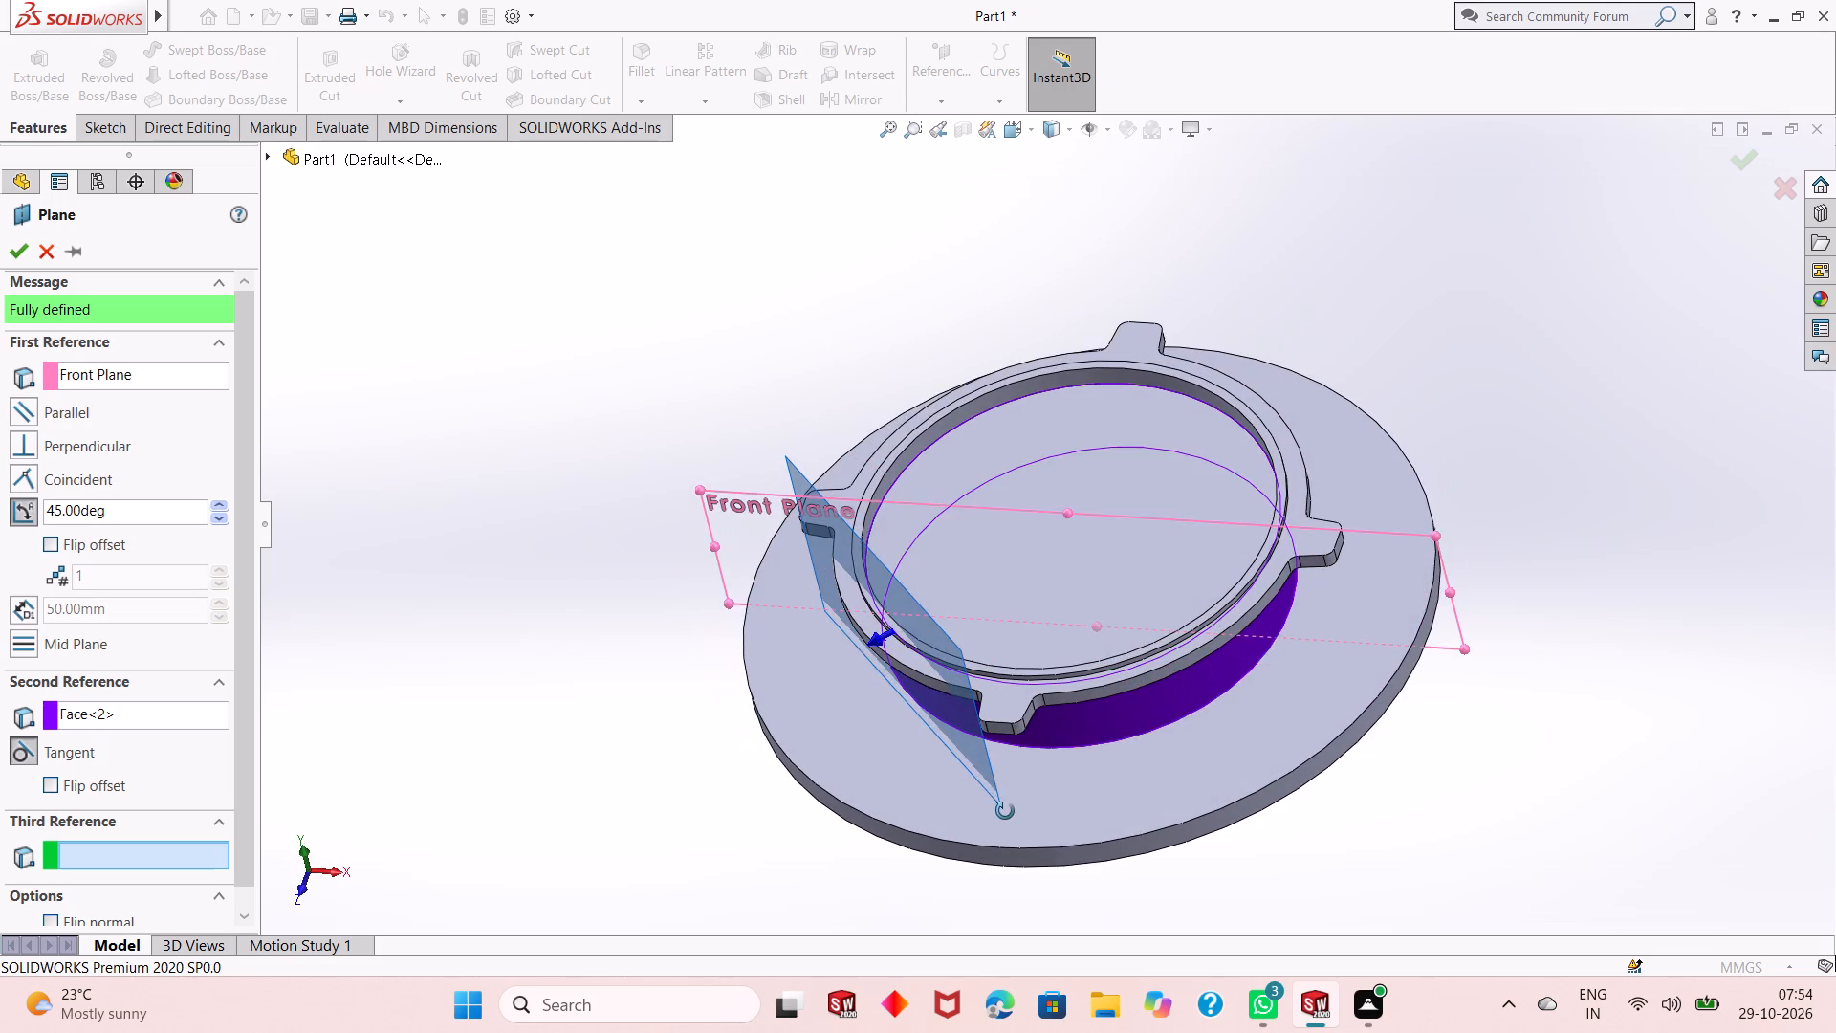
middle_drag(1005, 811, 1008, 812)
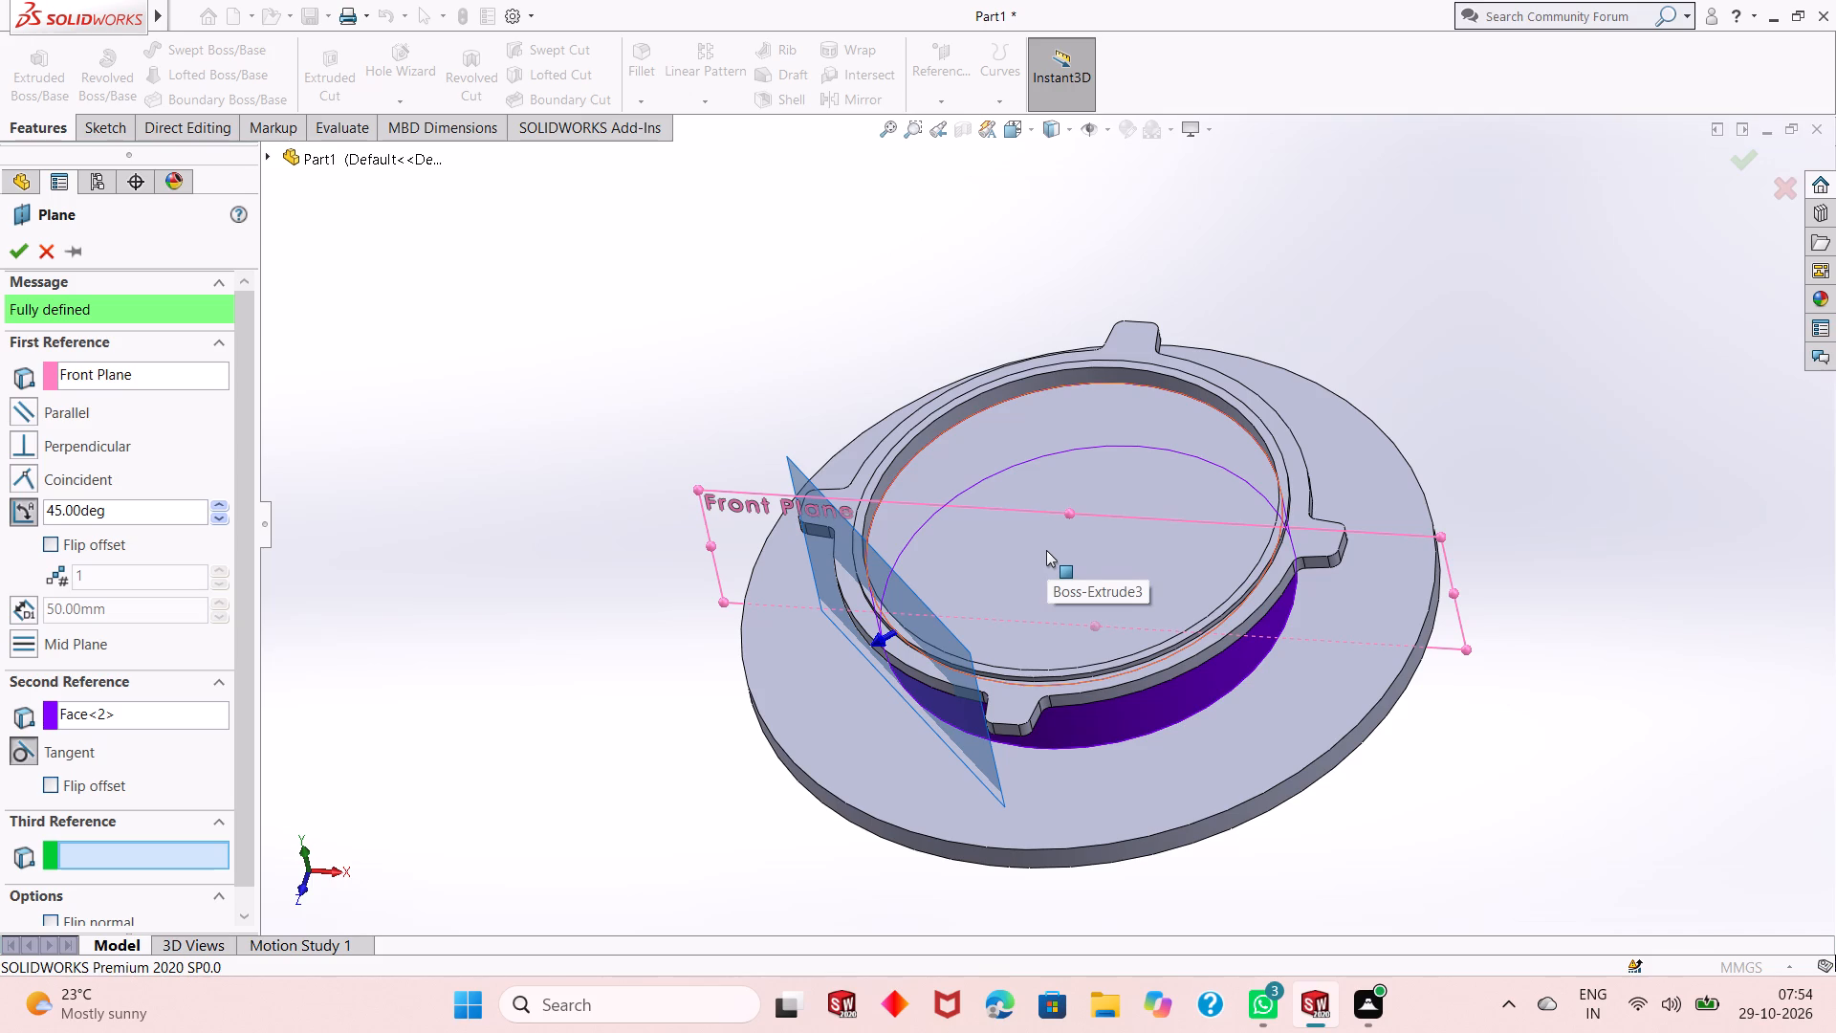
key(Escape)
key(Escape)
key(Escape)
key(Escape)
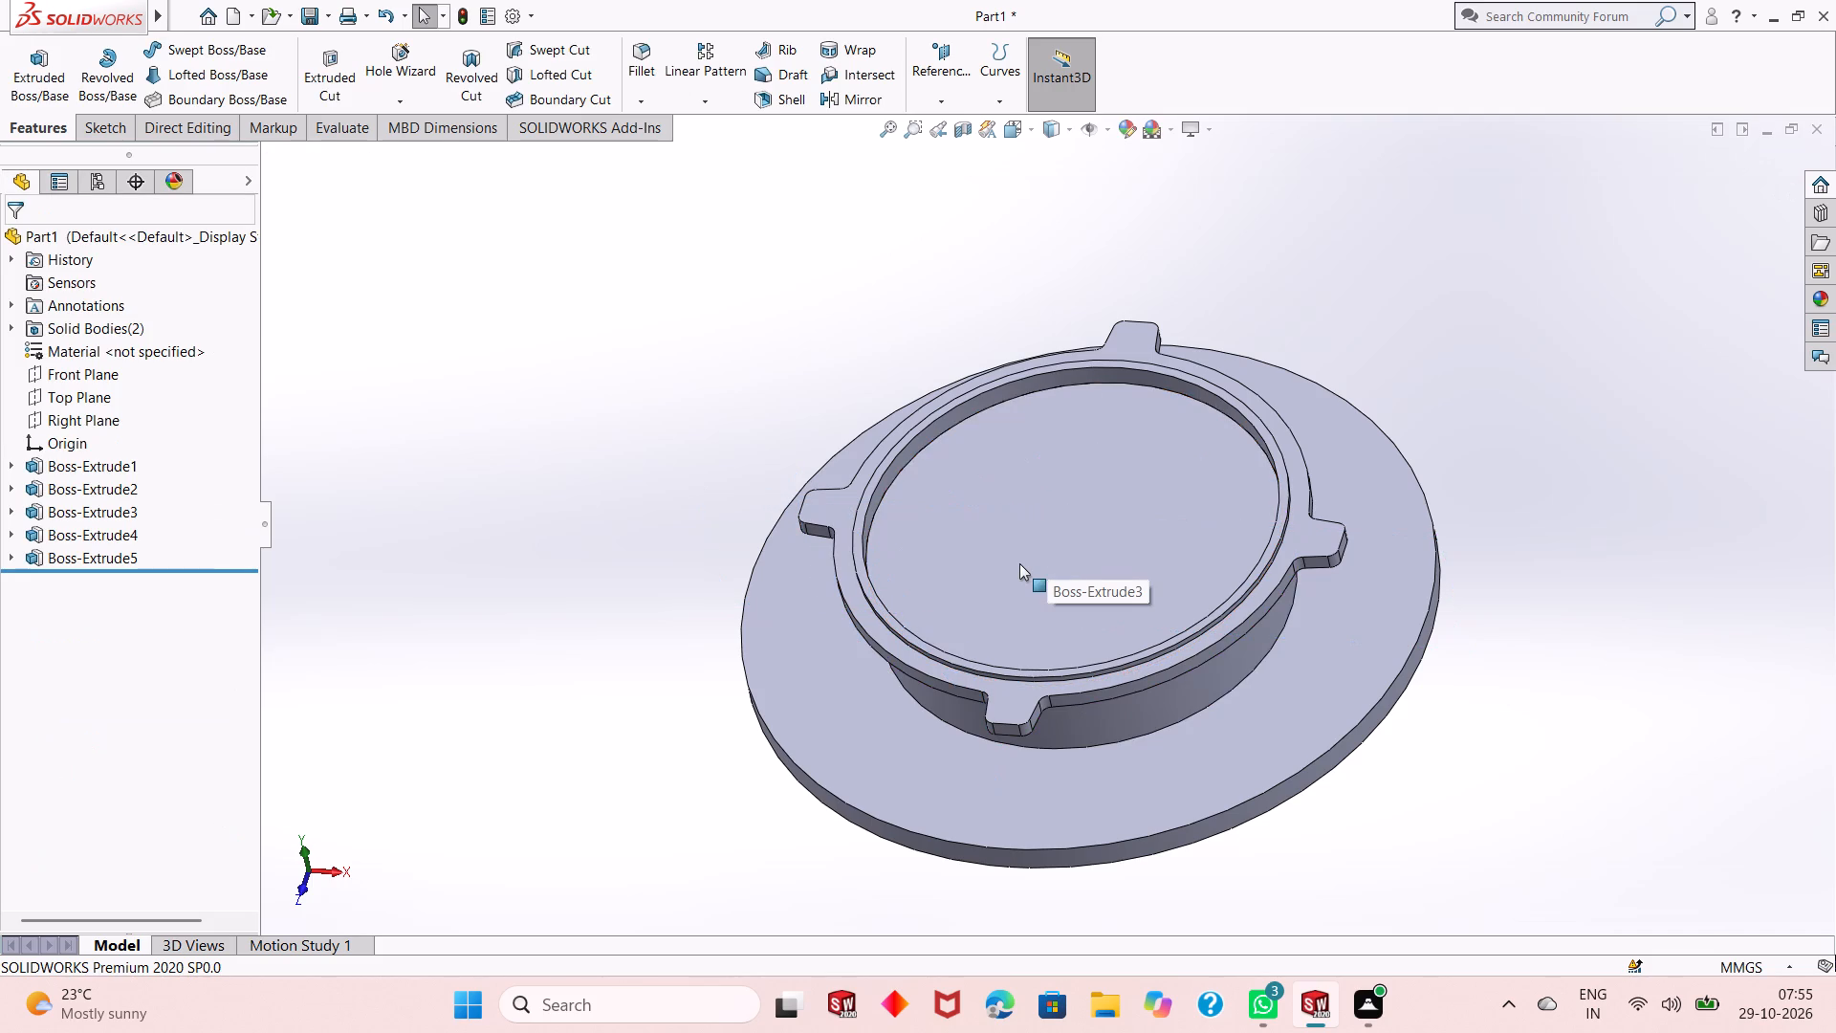
Start a new sketch on the disc's upper face, viewed face-on.
middle_drag(1076, 453, 1103, 559)
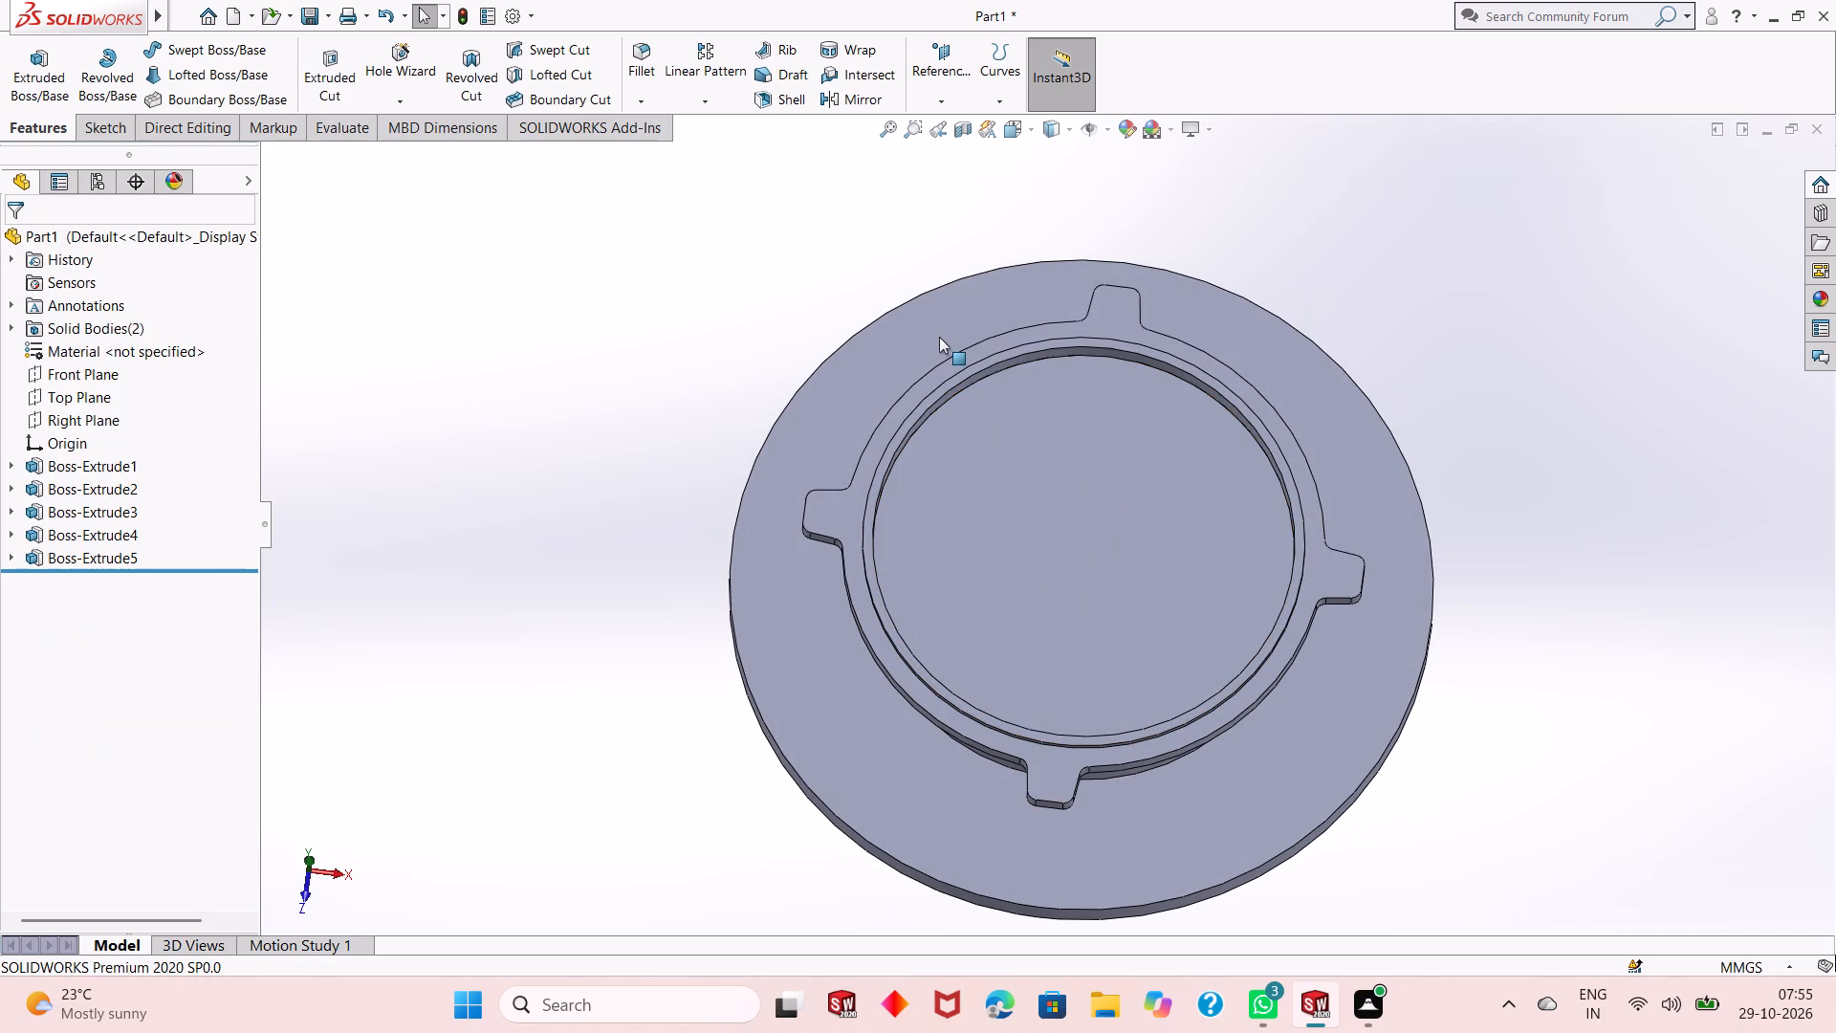
click(939, 336)
click(1024, 297)
key(Escape)
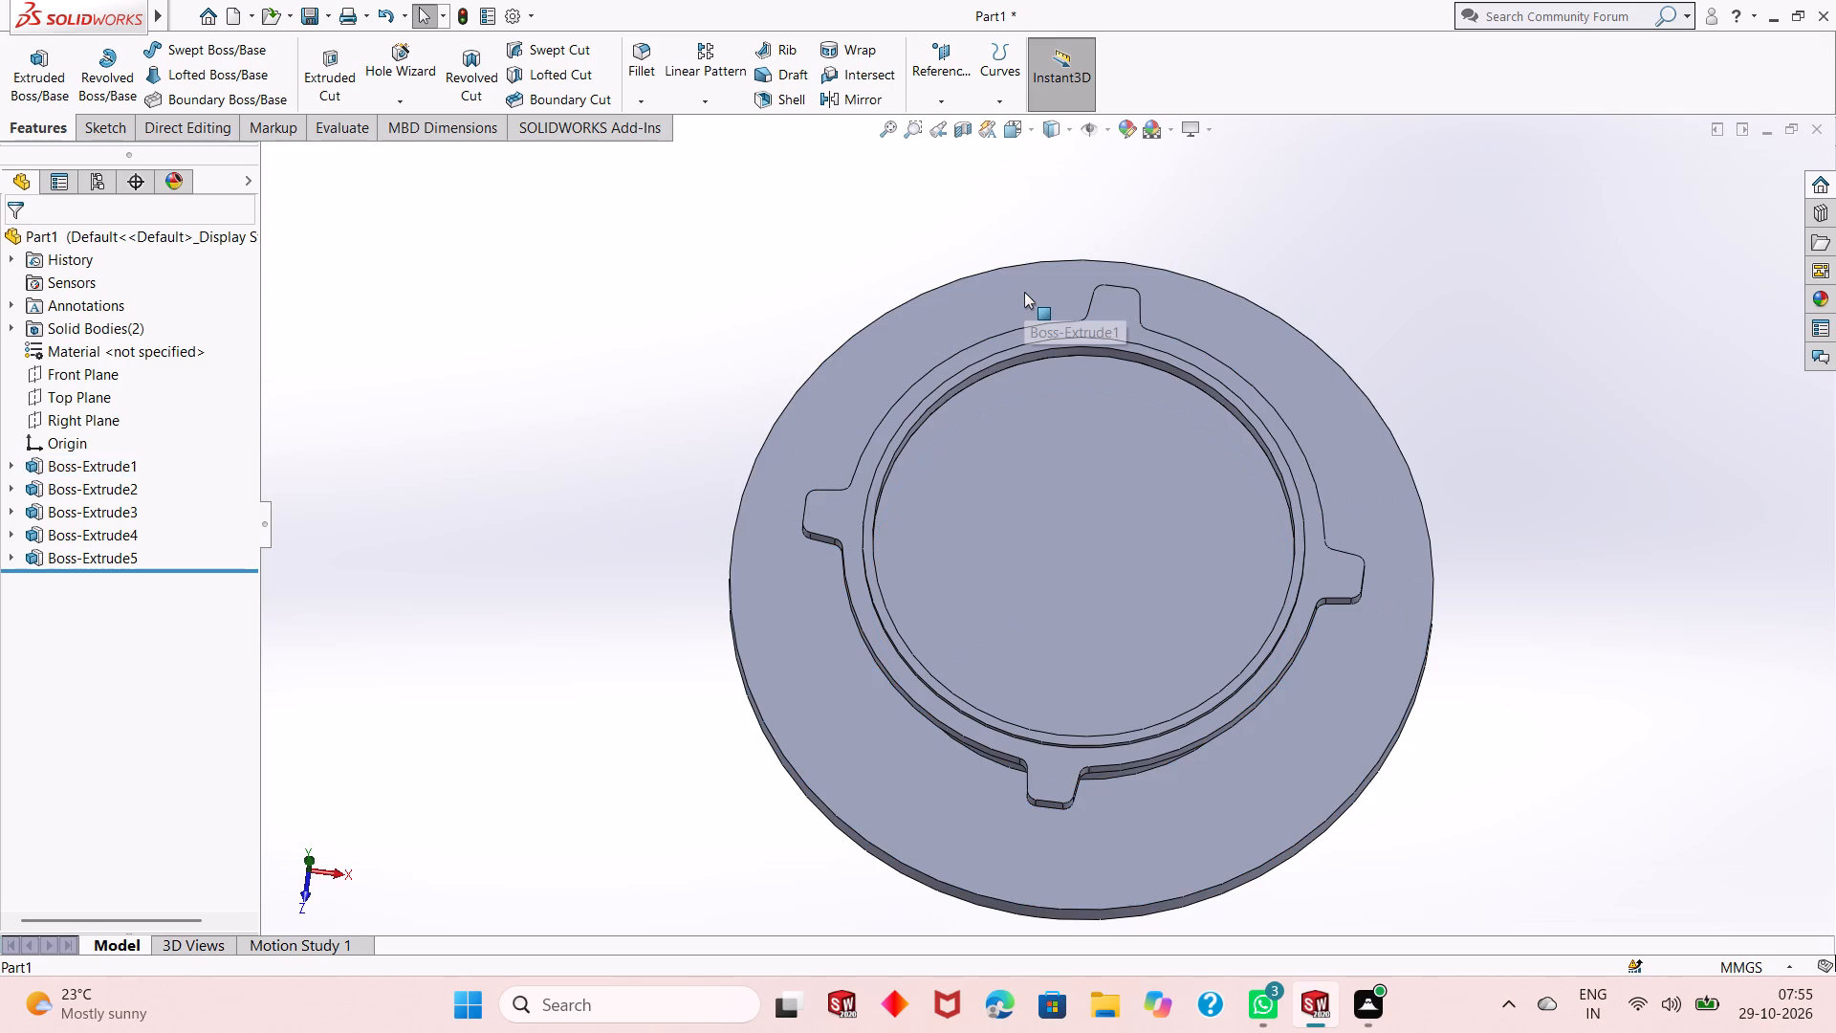
click(961, 302)
click(1043, 244)
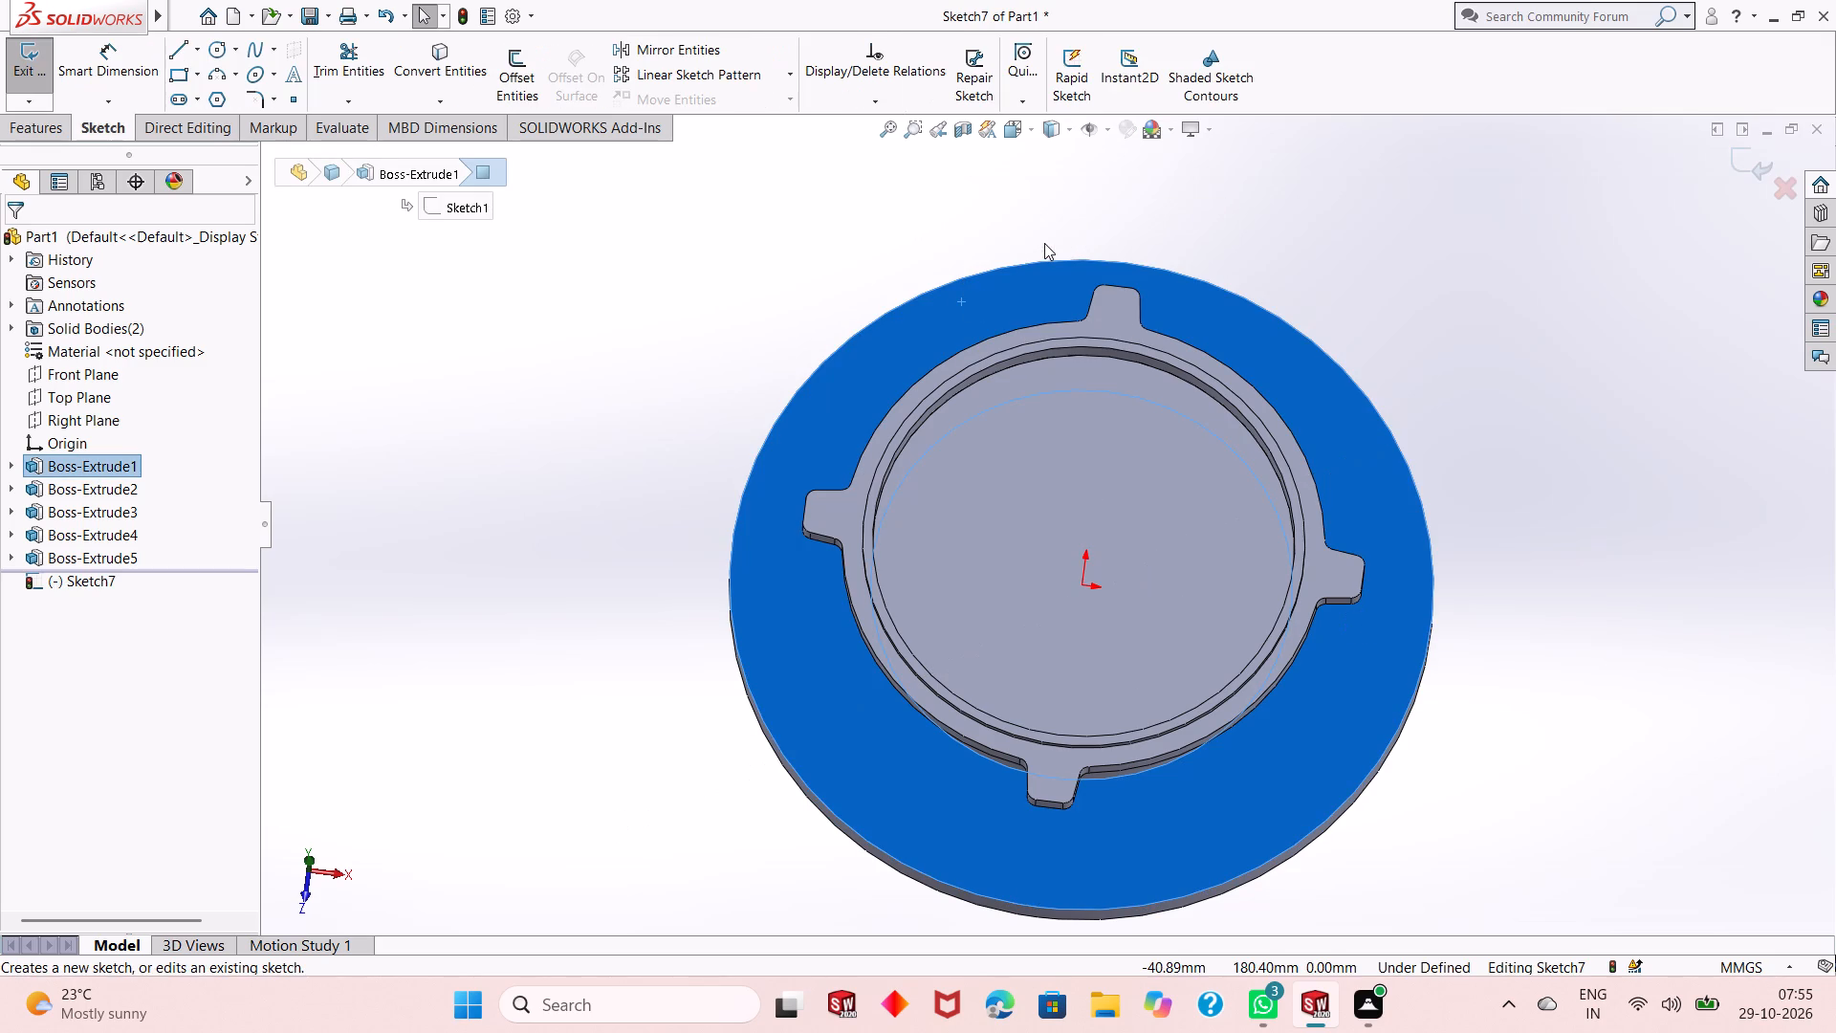
key(ctrl+8)
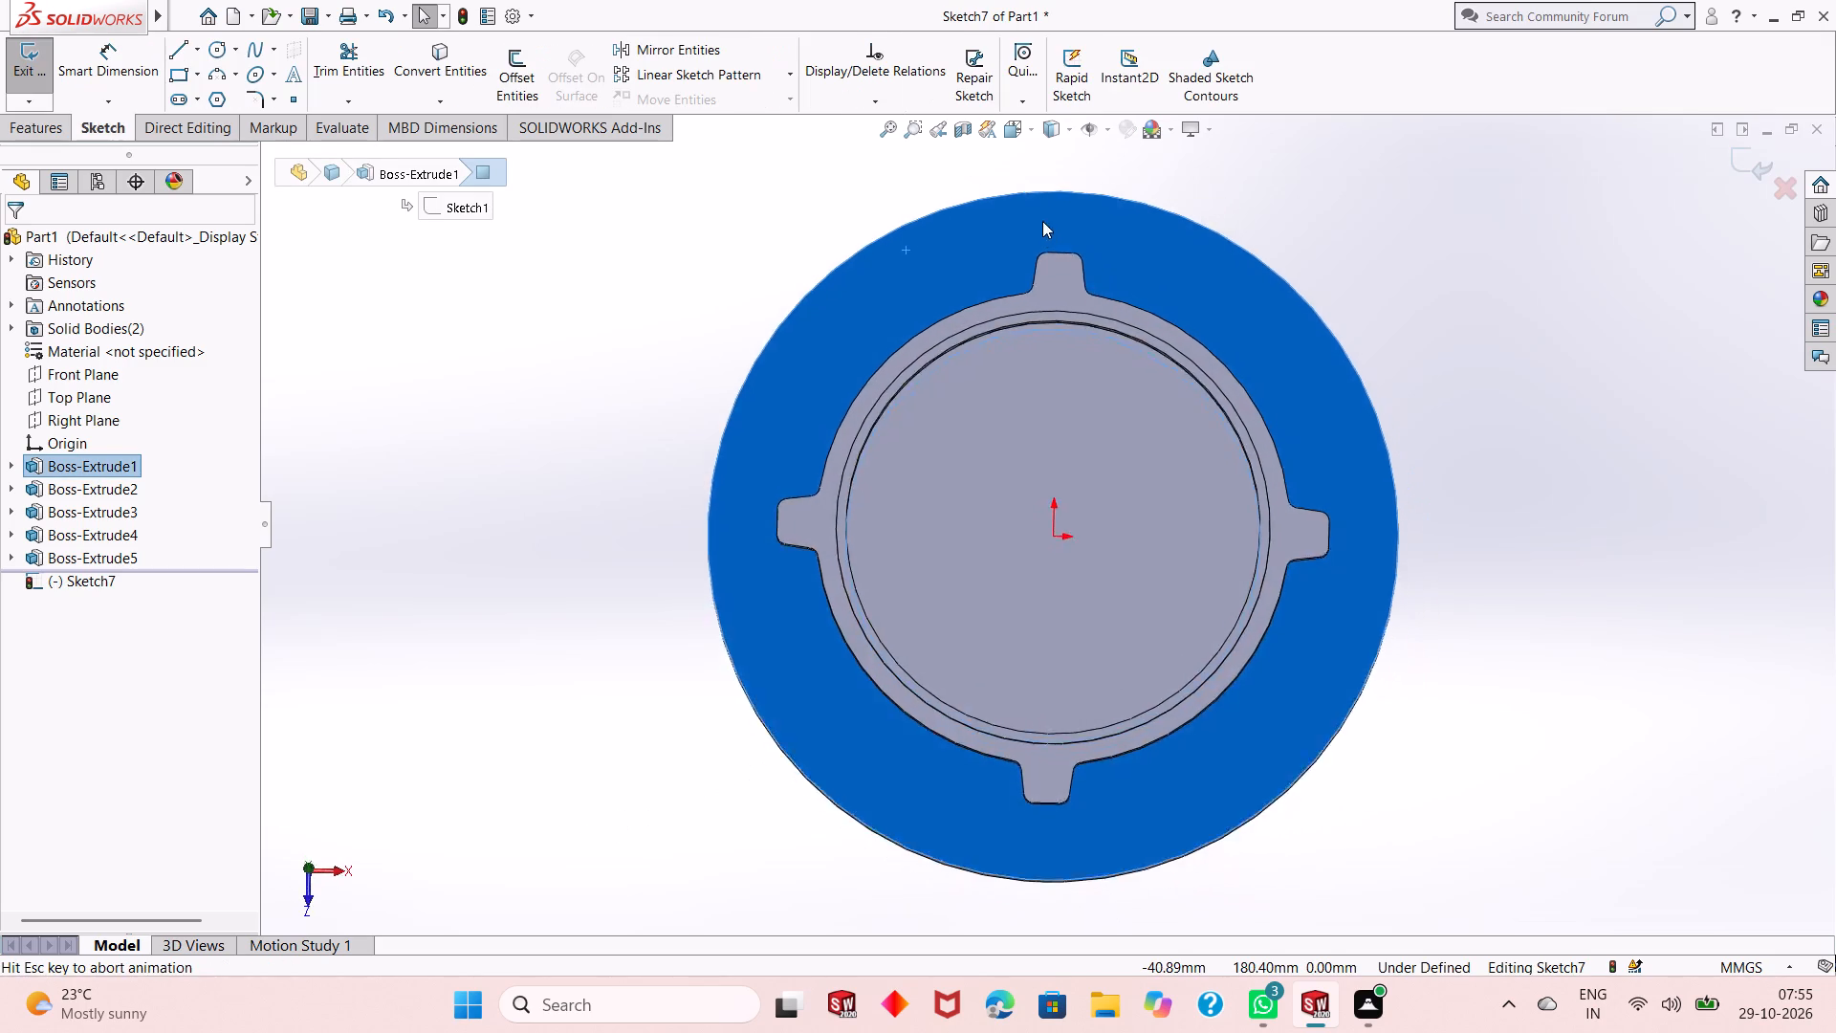
scroll(1037, 224, down, 2)
key(Escape)
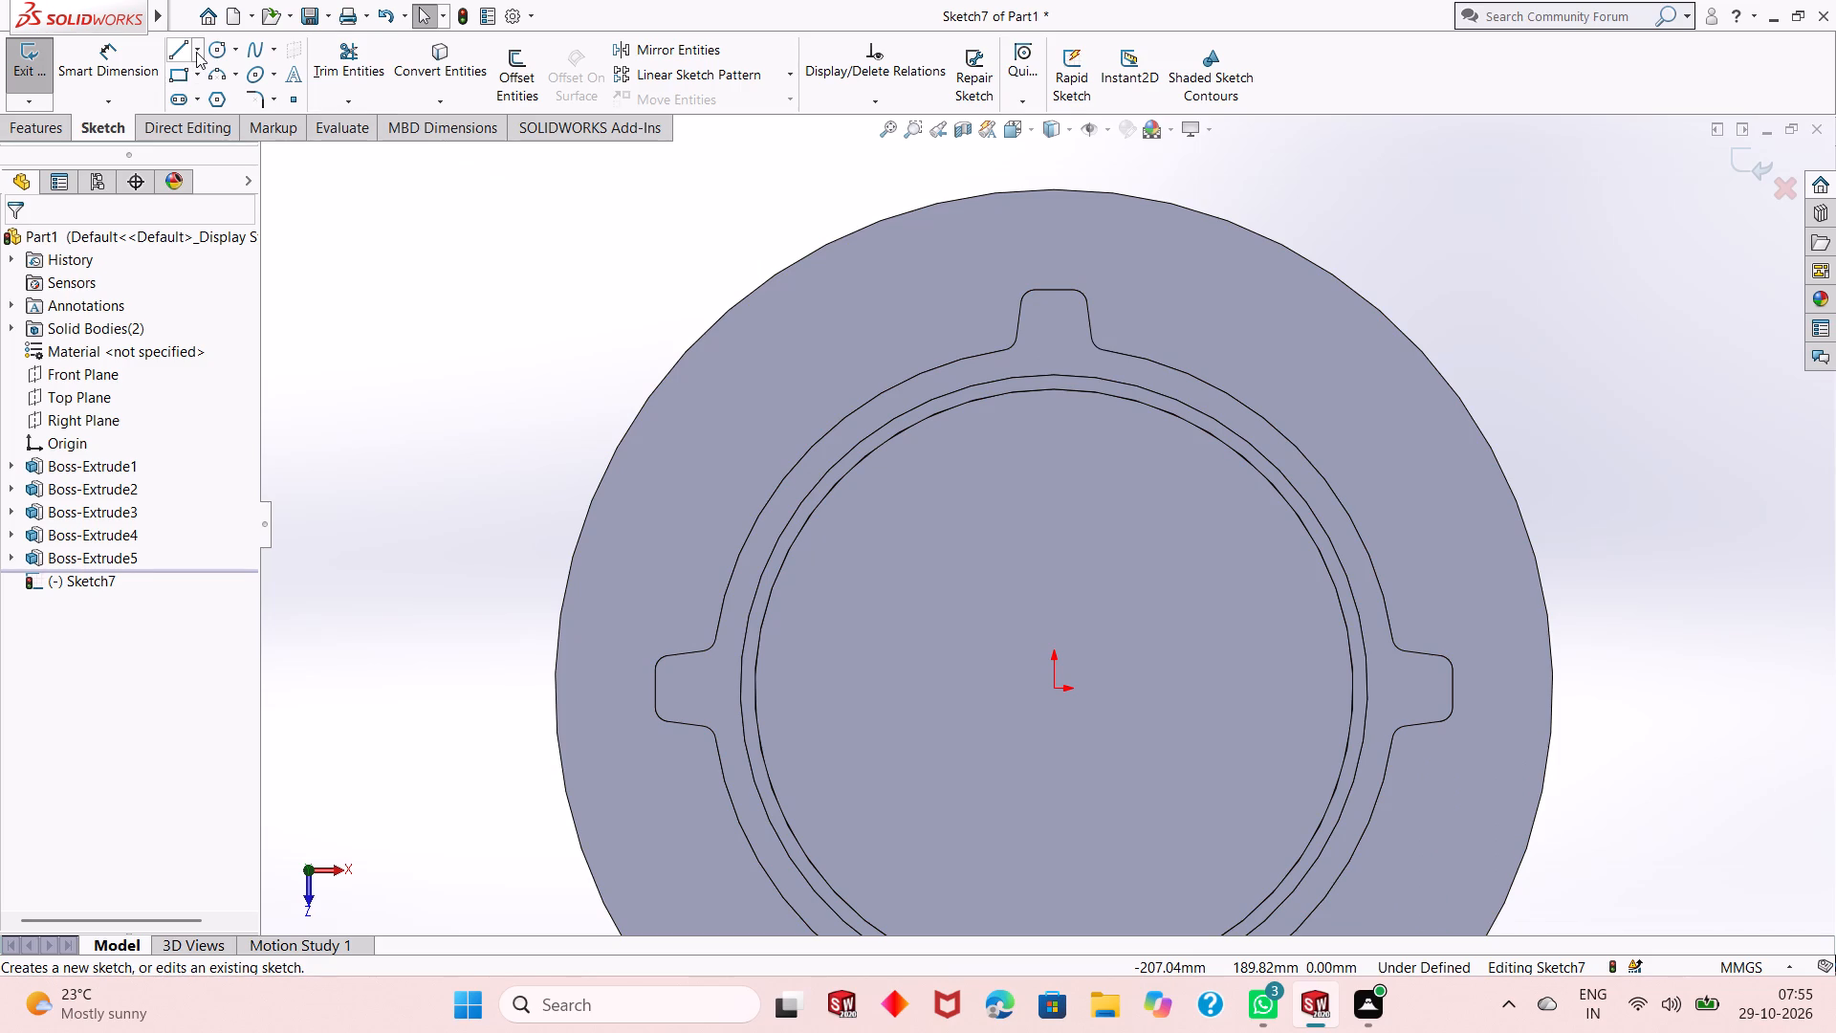
Draw a slanted construction line about 151 mm long from the origin, past the toothed ring between two teeth, onto the disc.
click(197, 51)
click(204, 91)
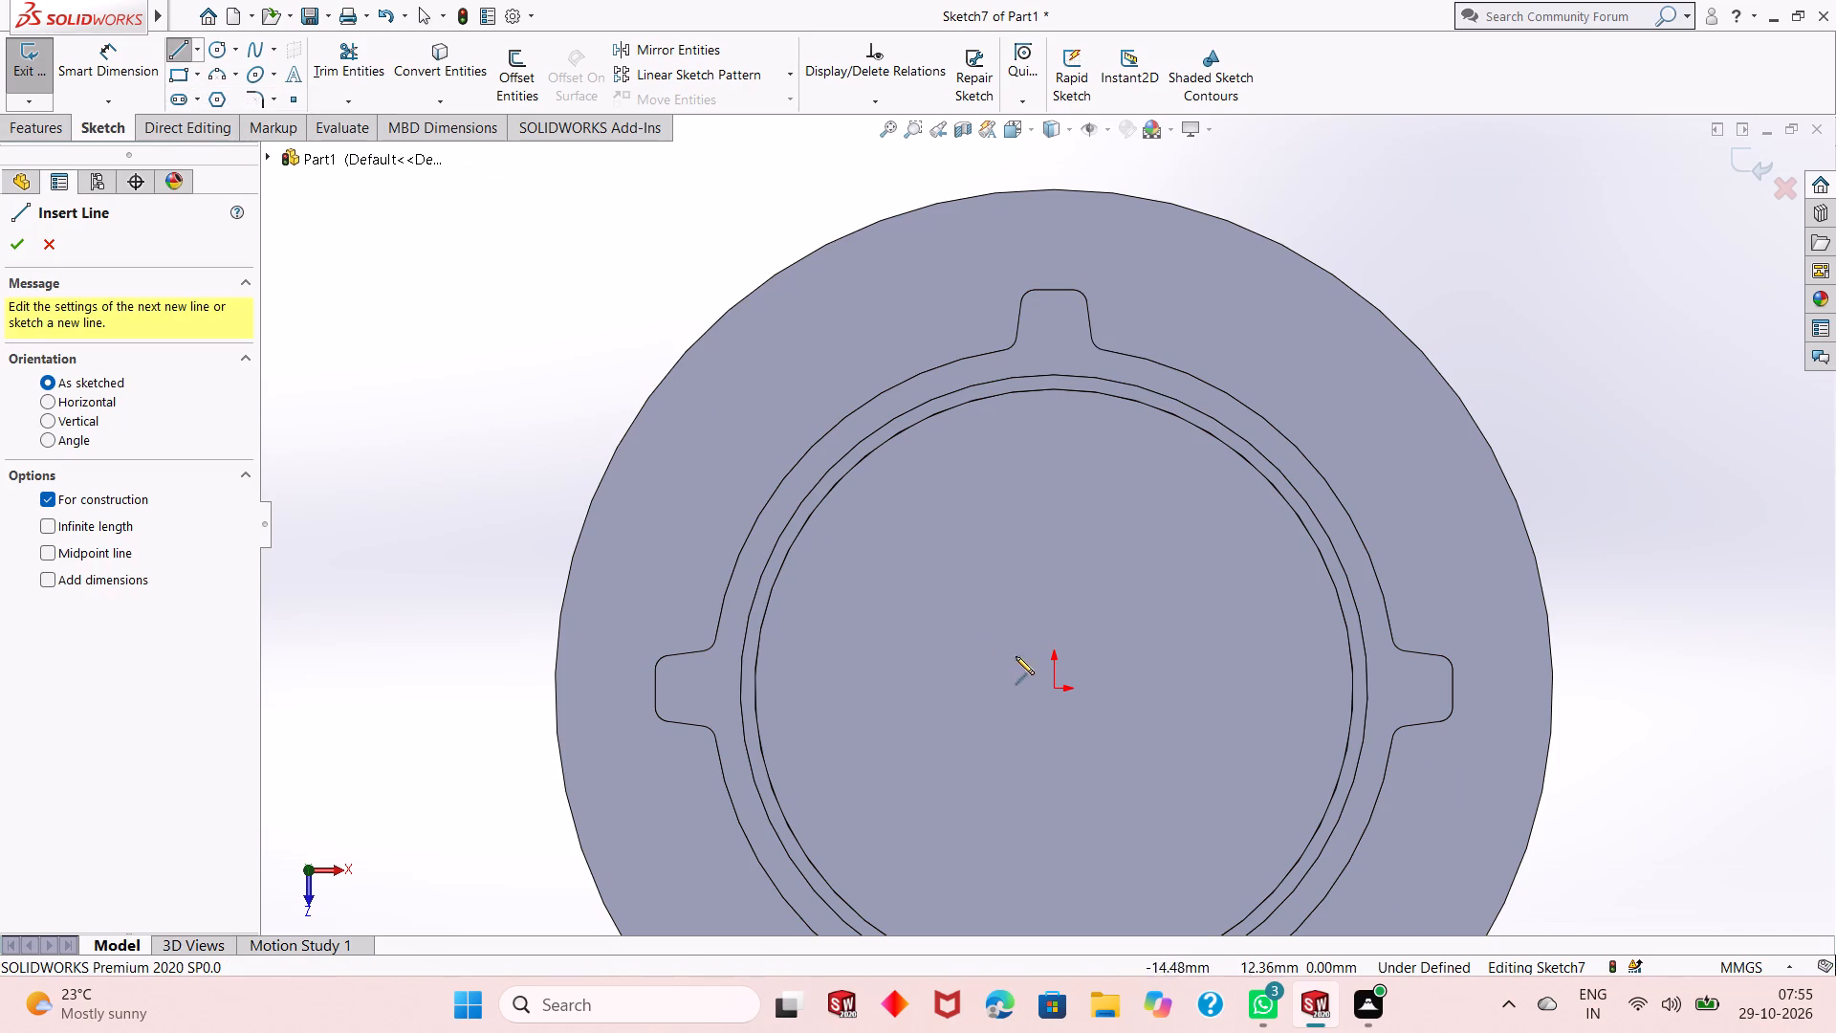
click(1052, 688)
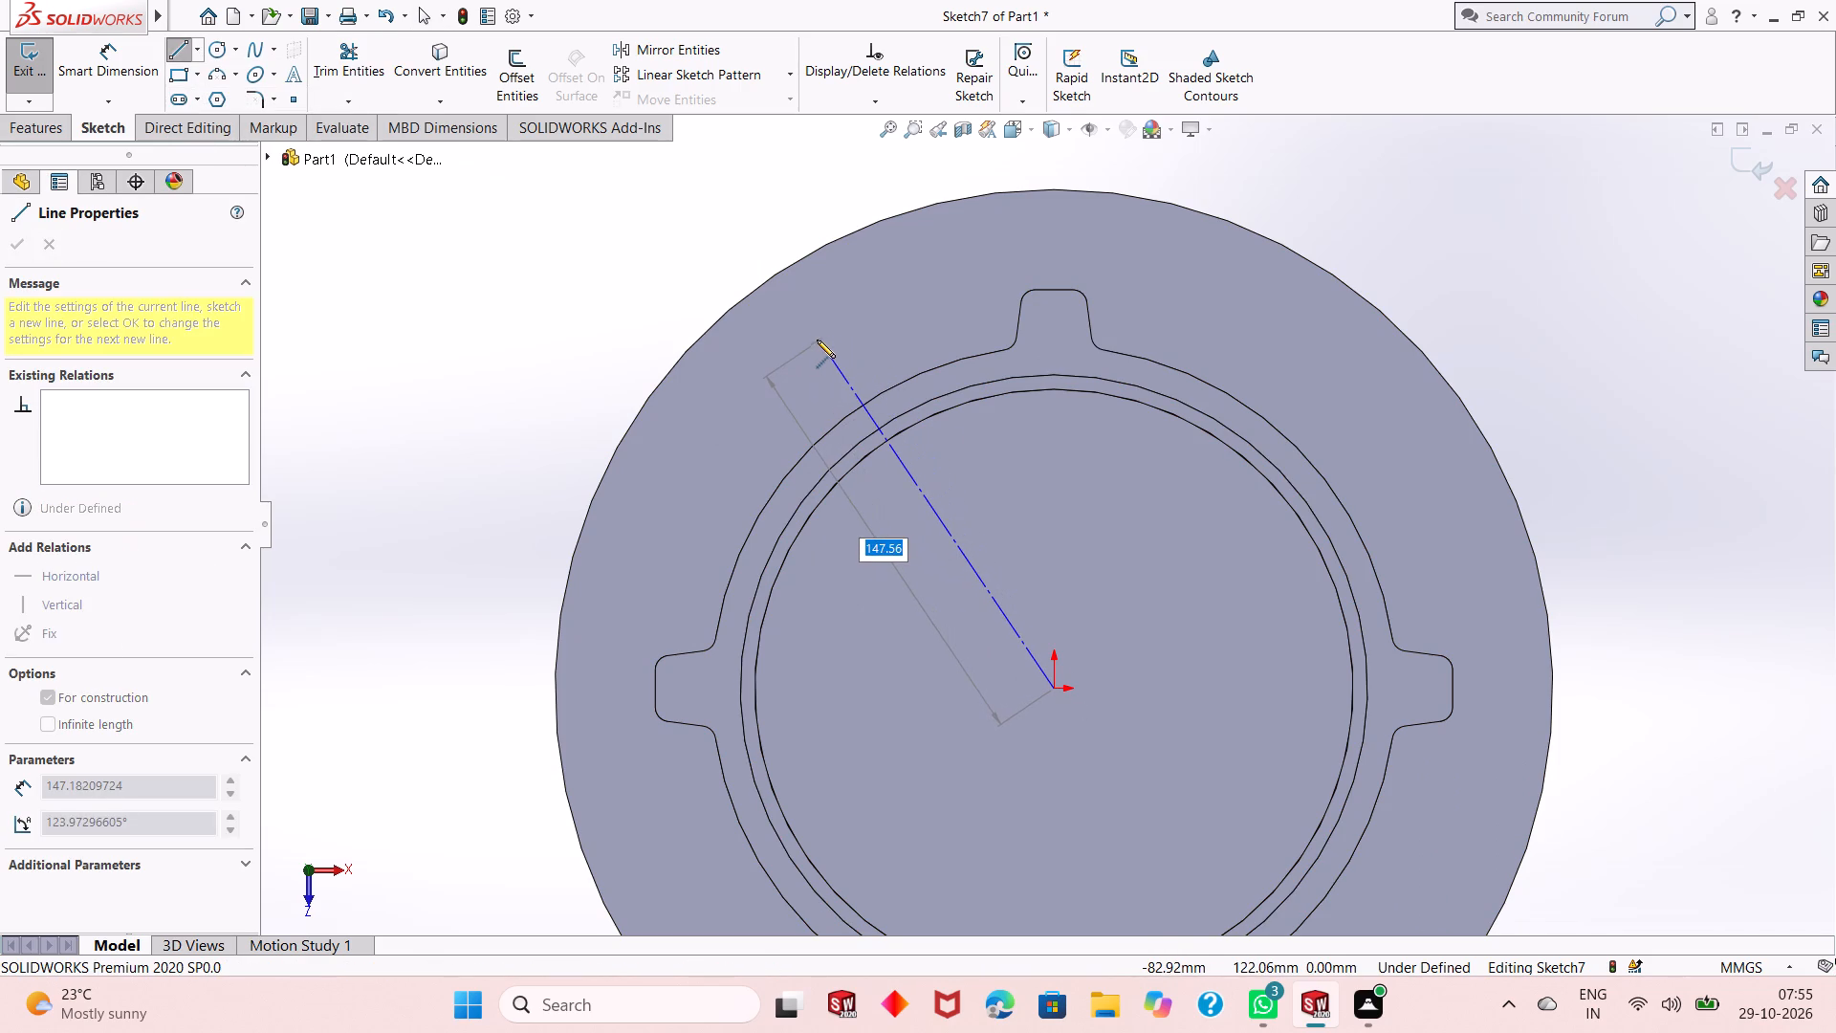
click(817, 328)
key(Escape)
key(Escape)
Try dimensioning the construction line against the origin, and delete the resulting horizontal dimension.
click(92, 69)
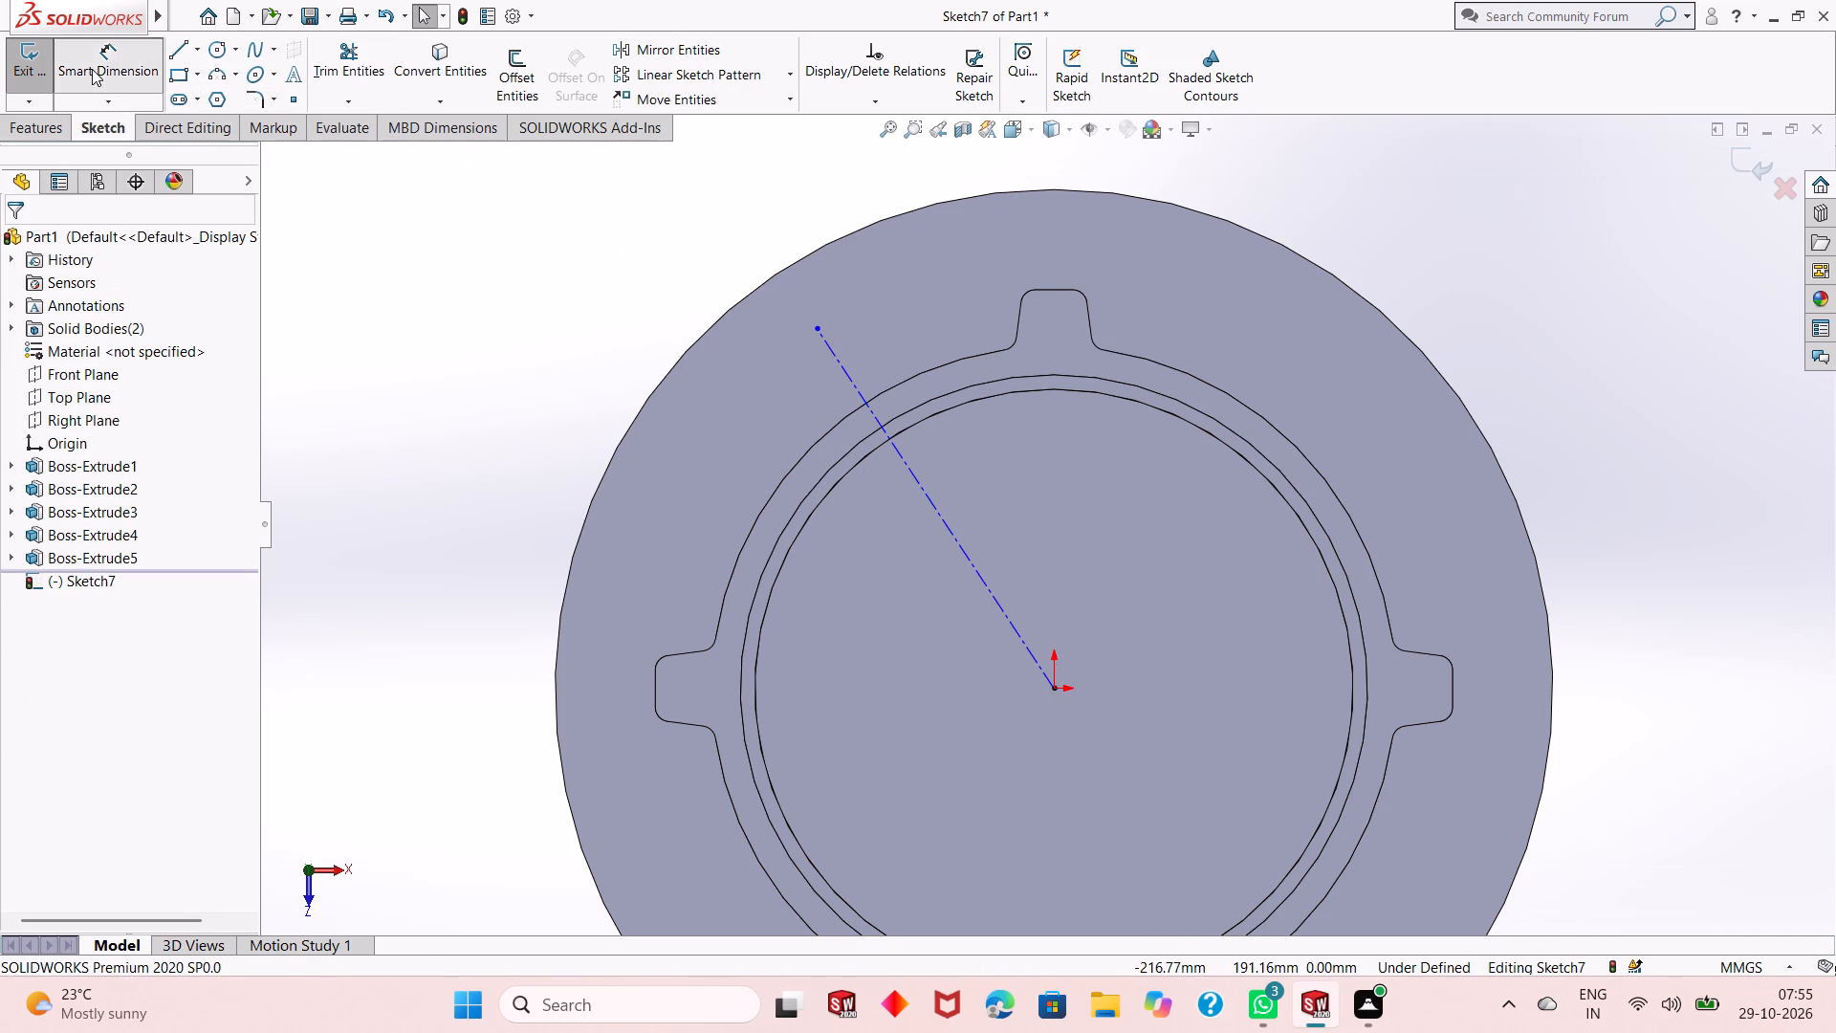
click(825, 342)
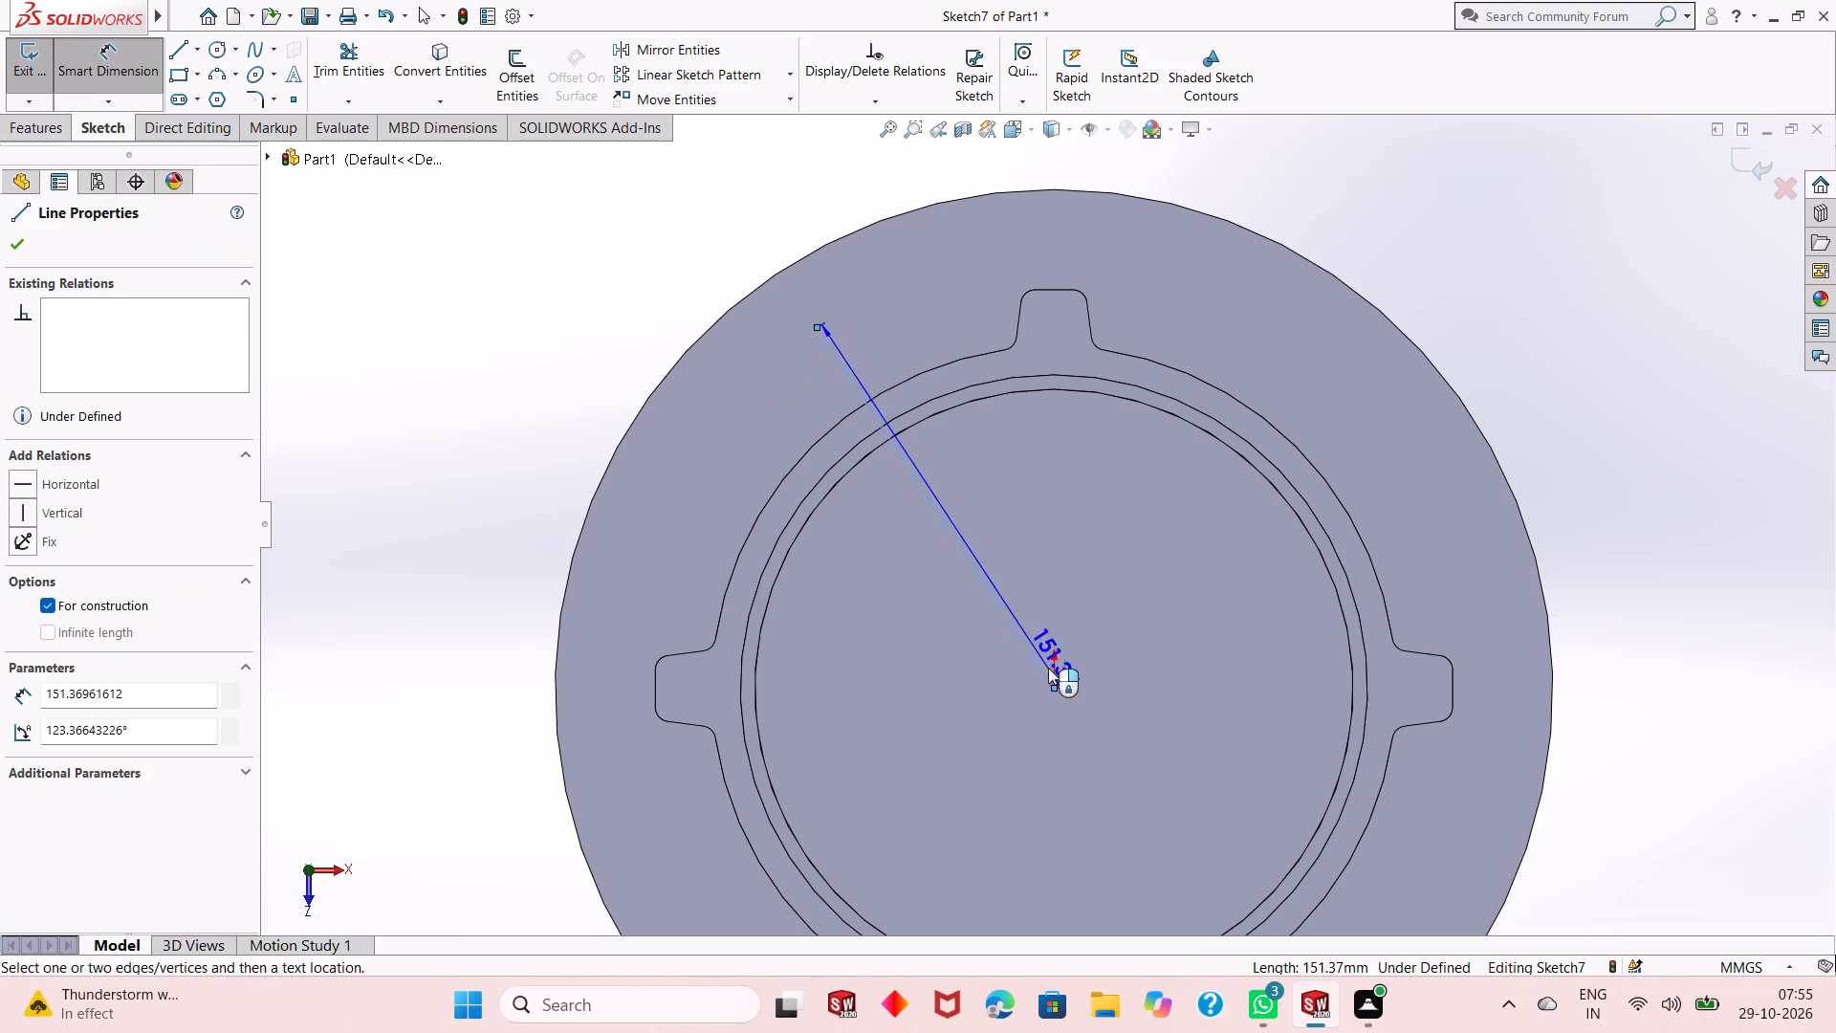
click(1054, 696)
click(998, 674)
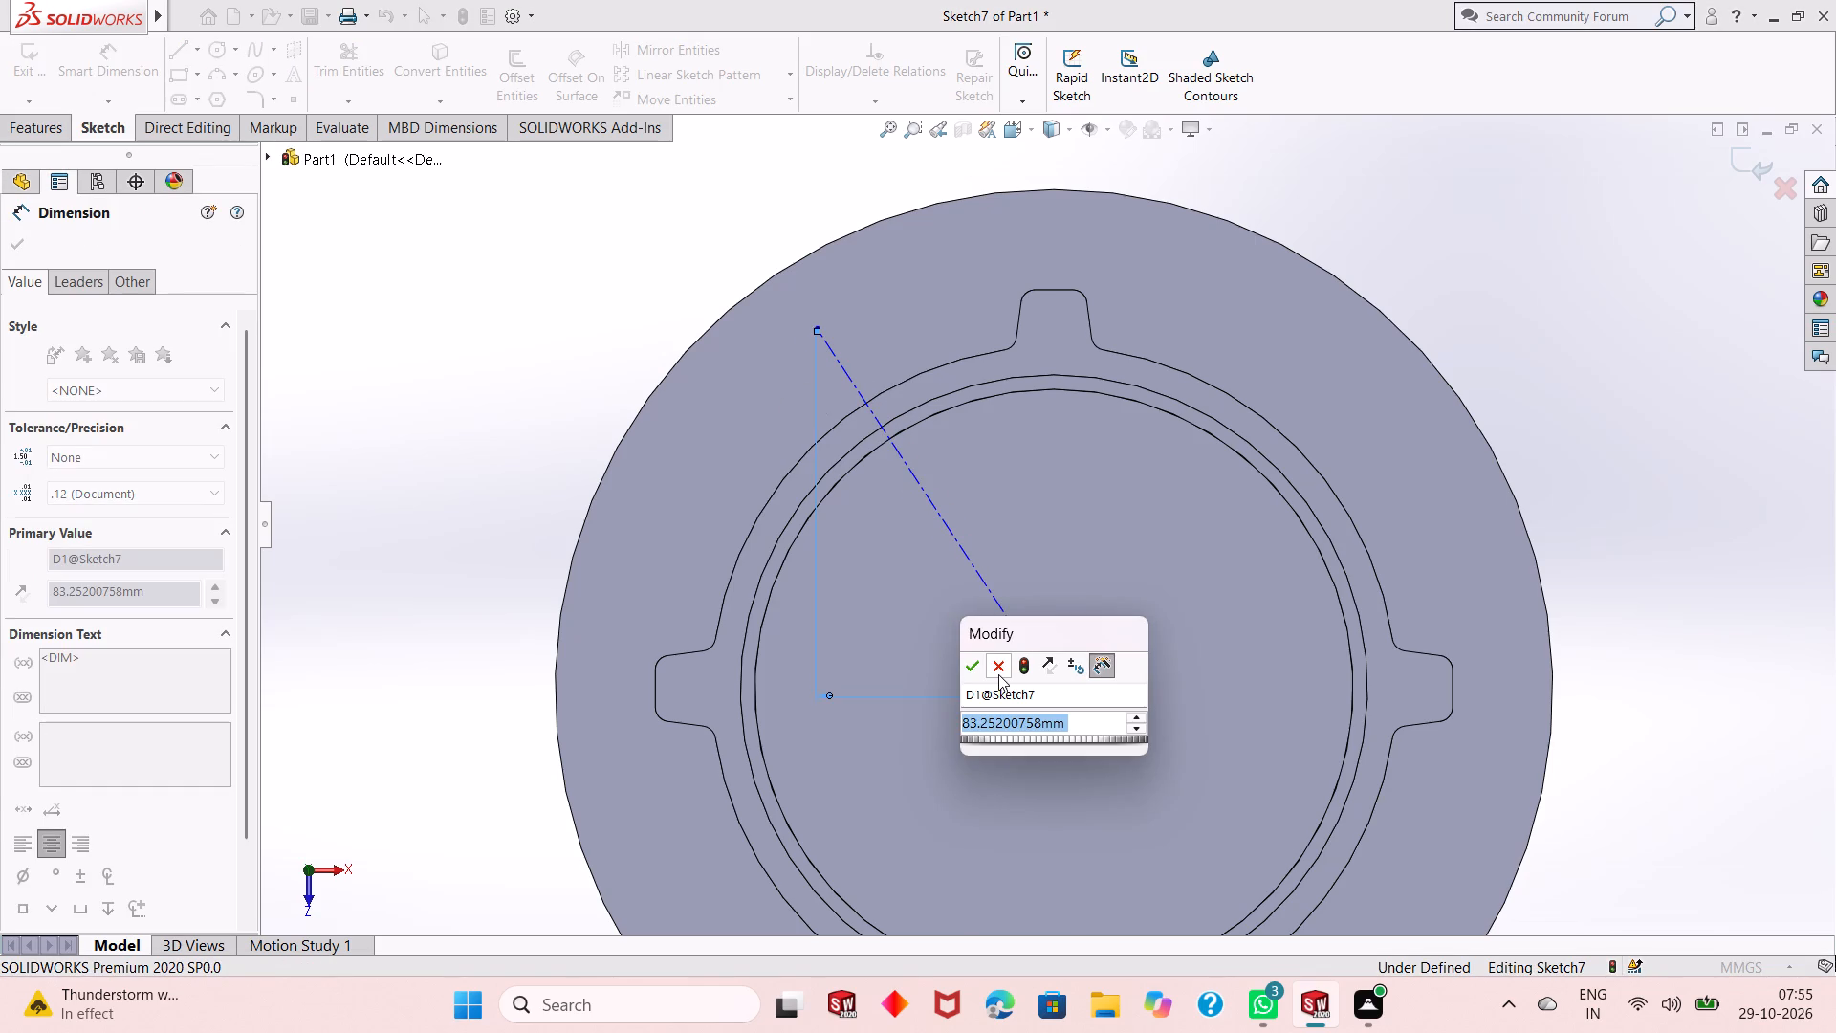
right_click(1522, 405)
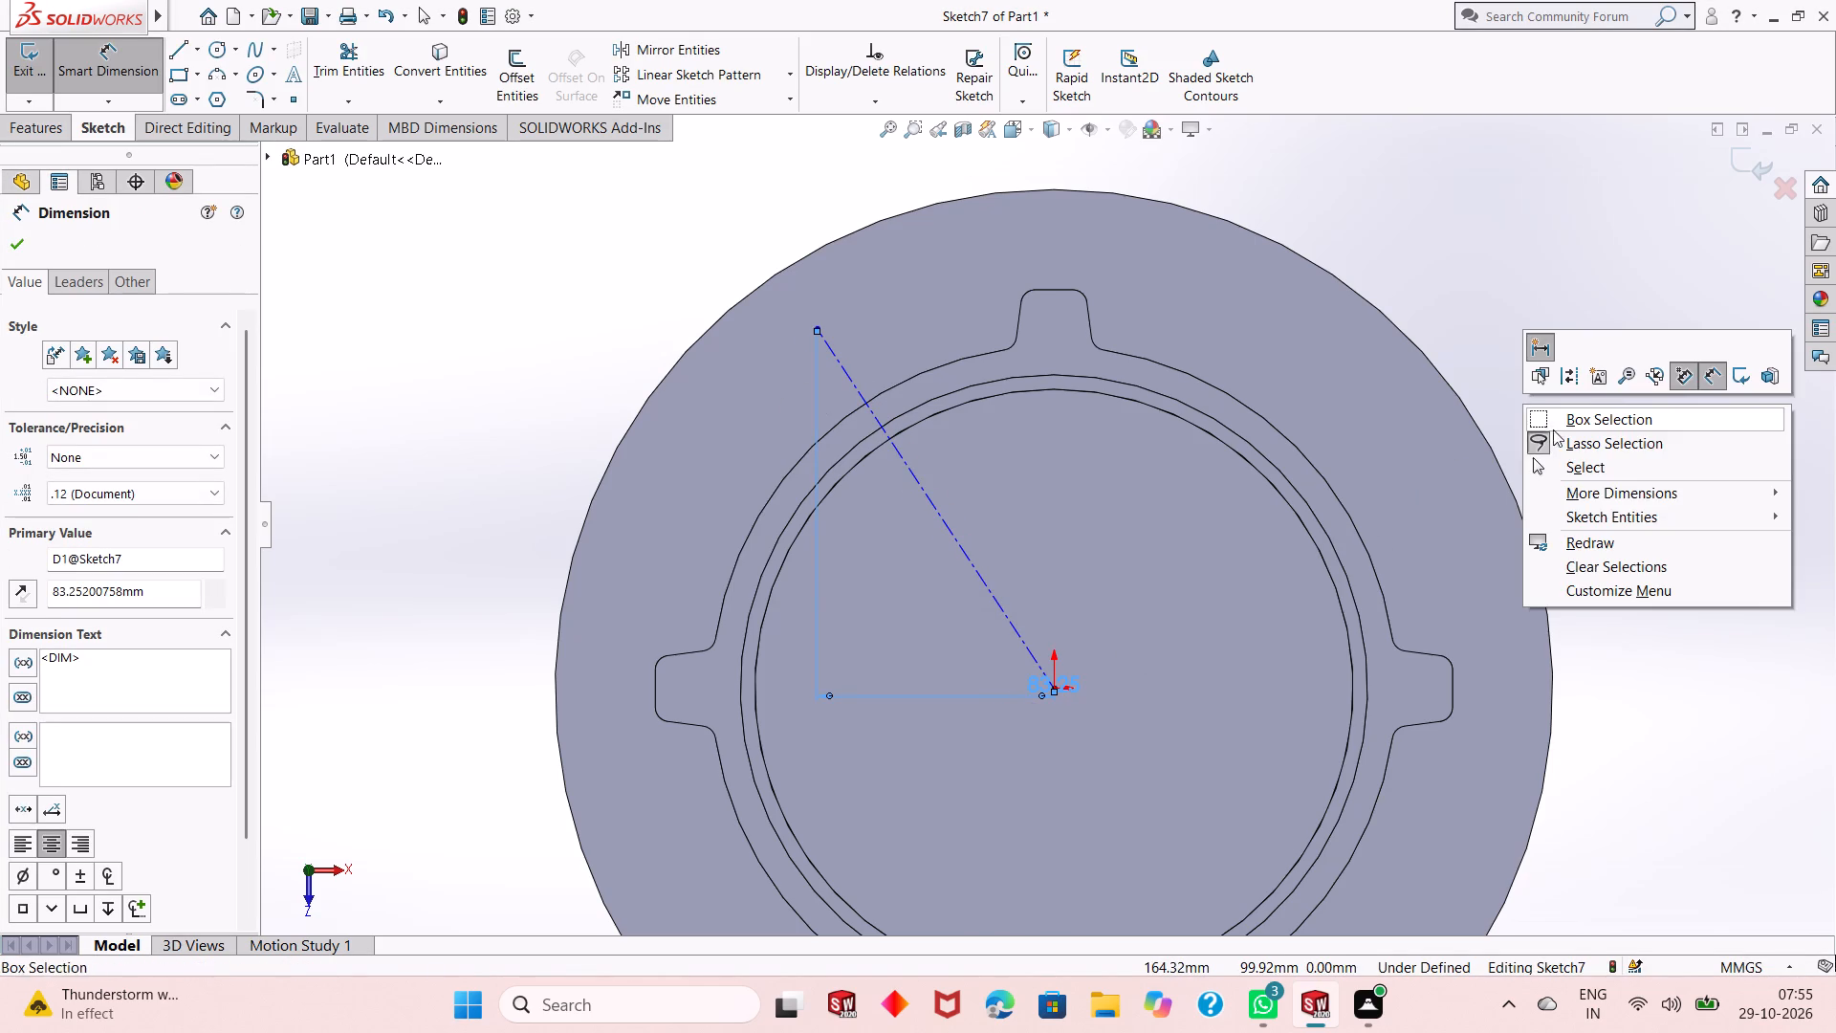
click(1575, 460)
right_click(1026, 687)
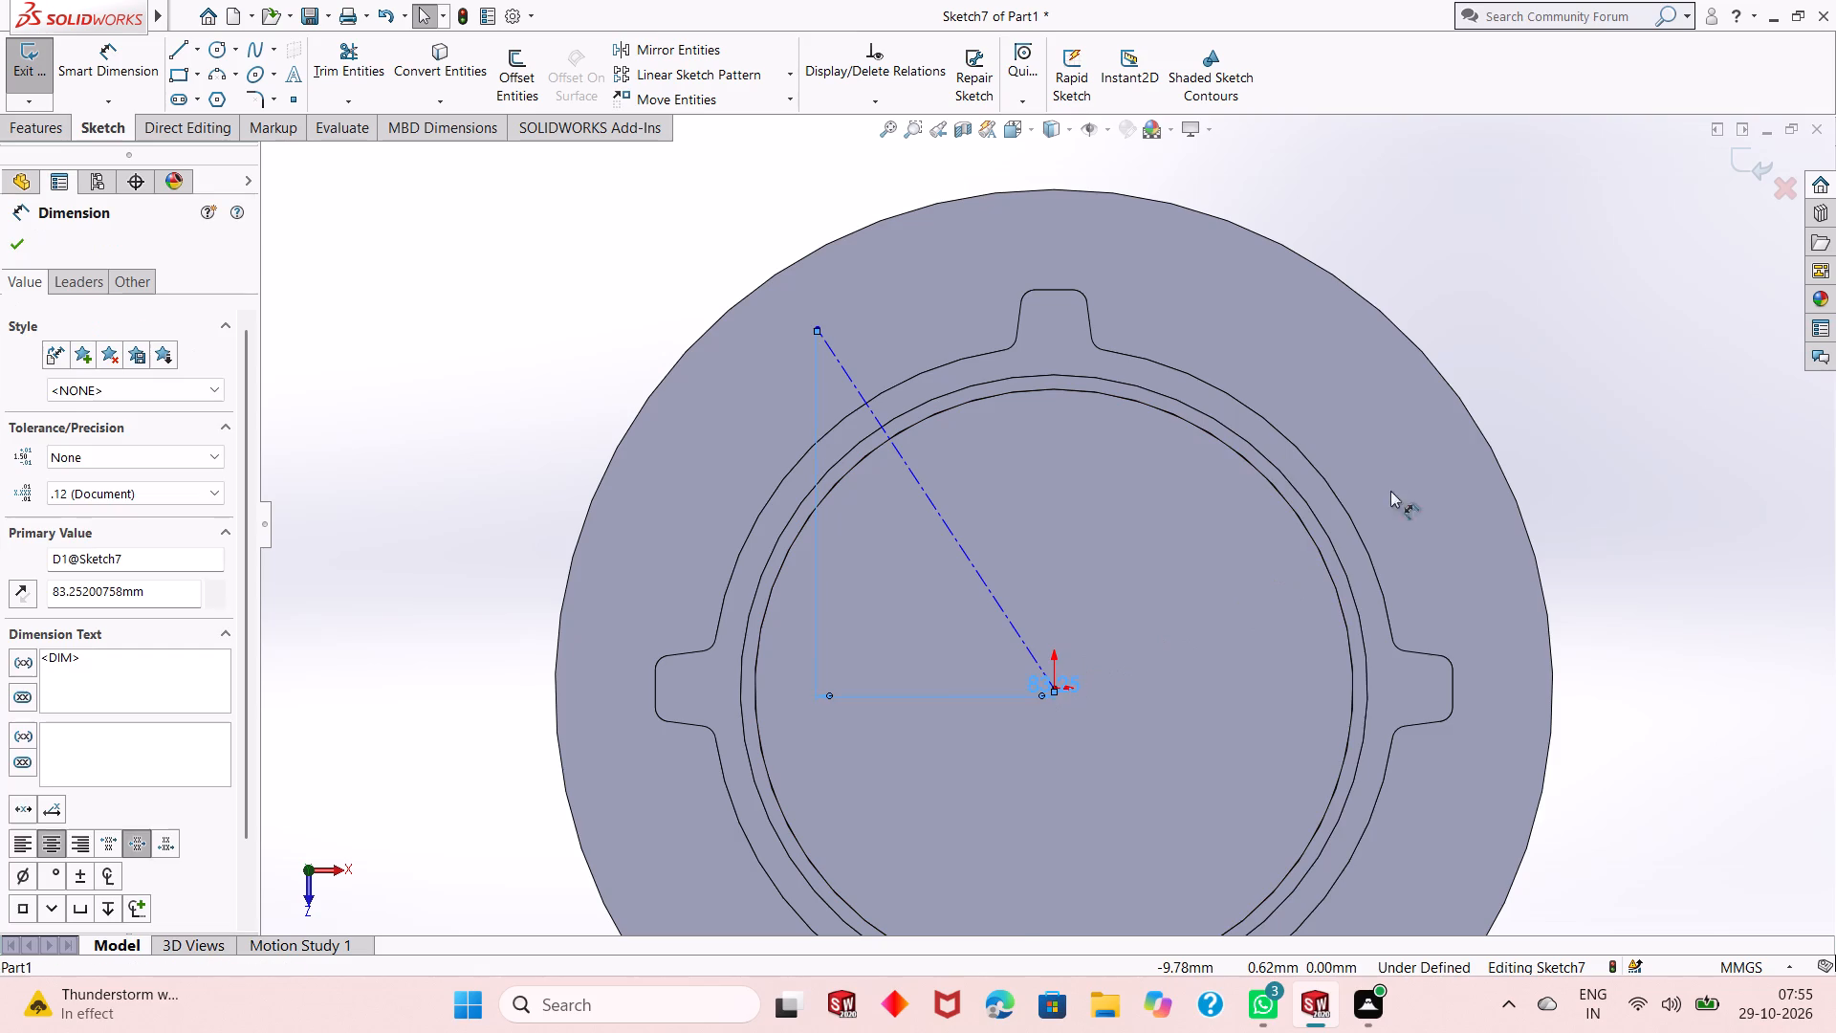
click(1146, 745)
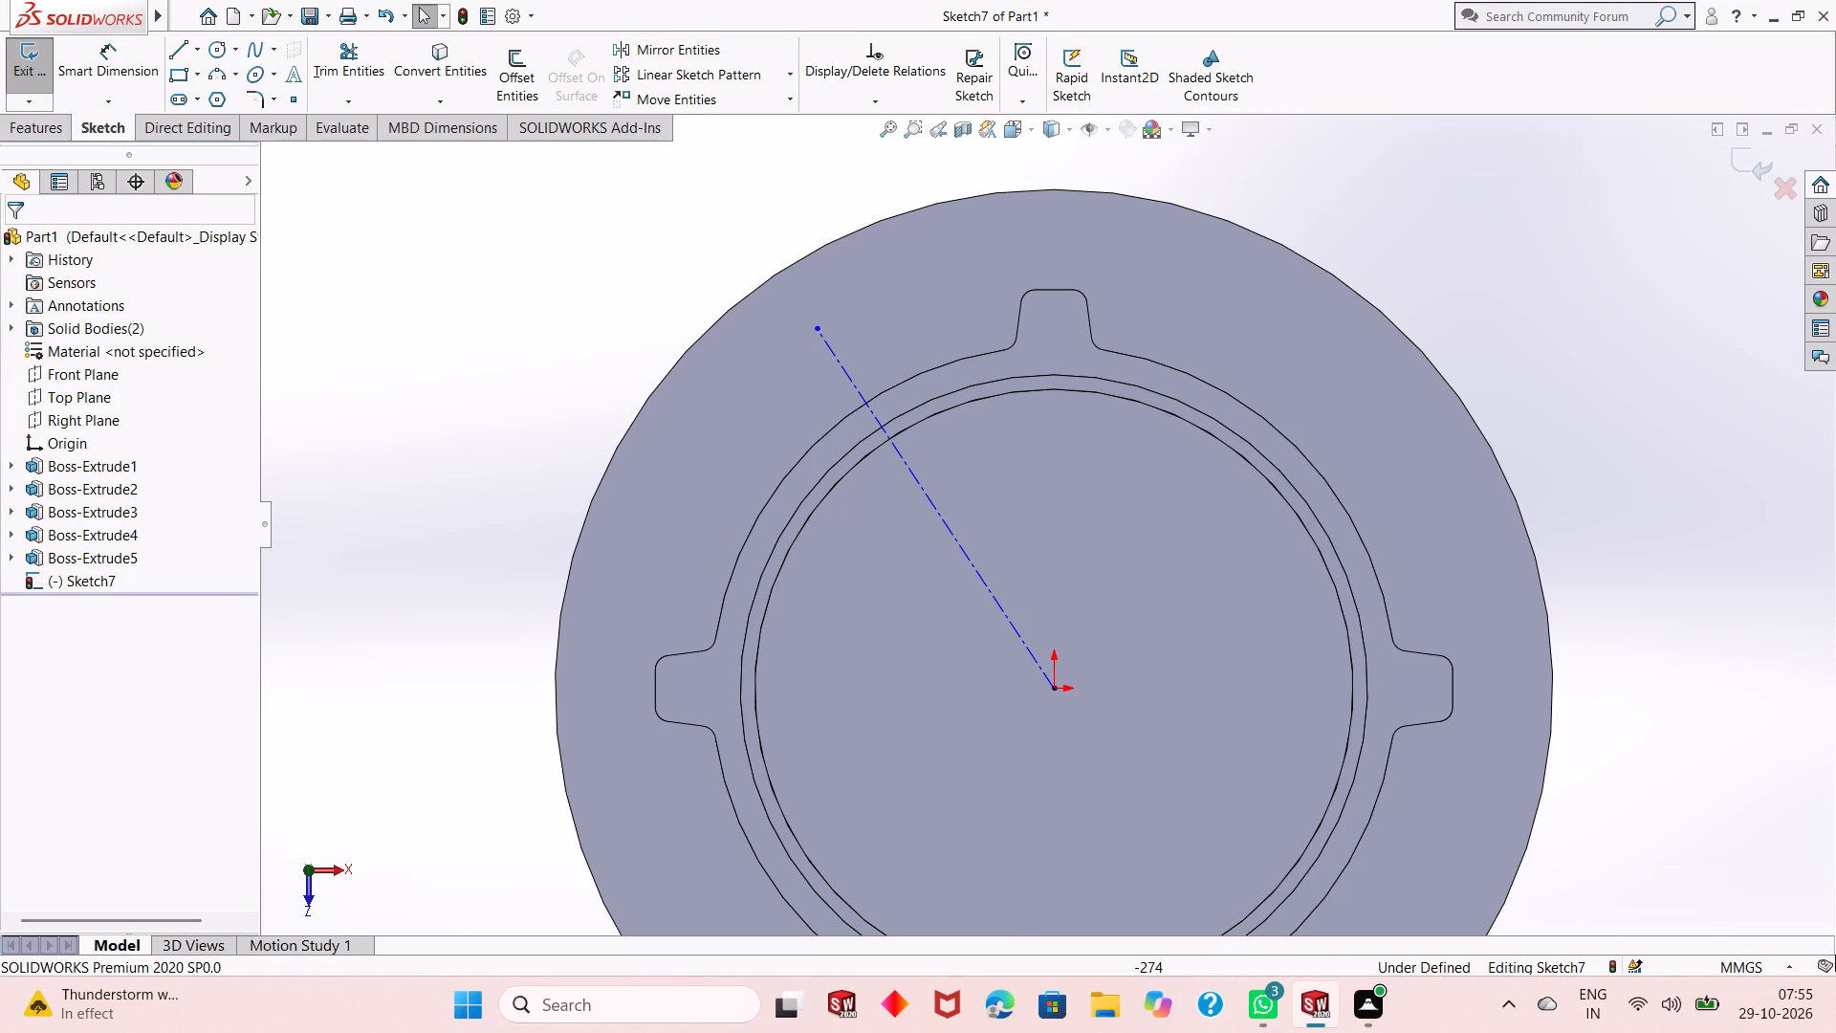
Dimension the construction line at 45° from the vertical through the origin and close the sketch.
click(128, 68)
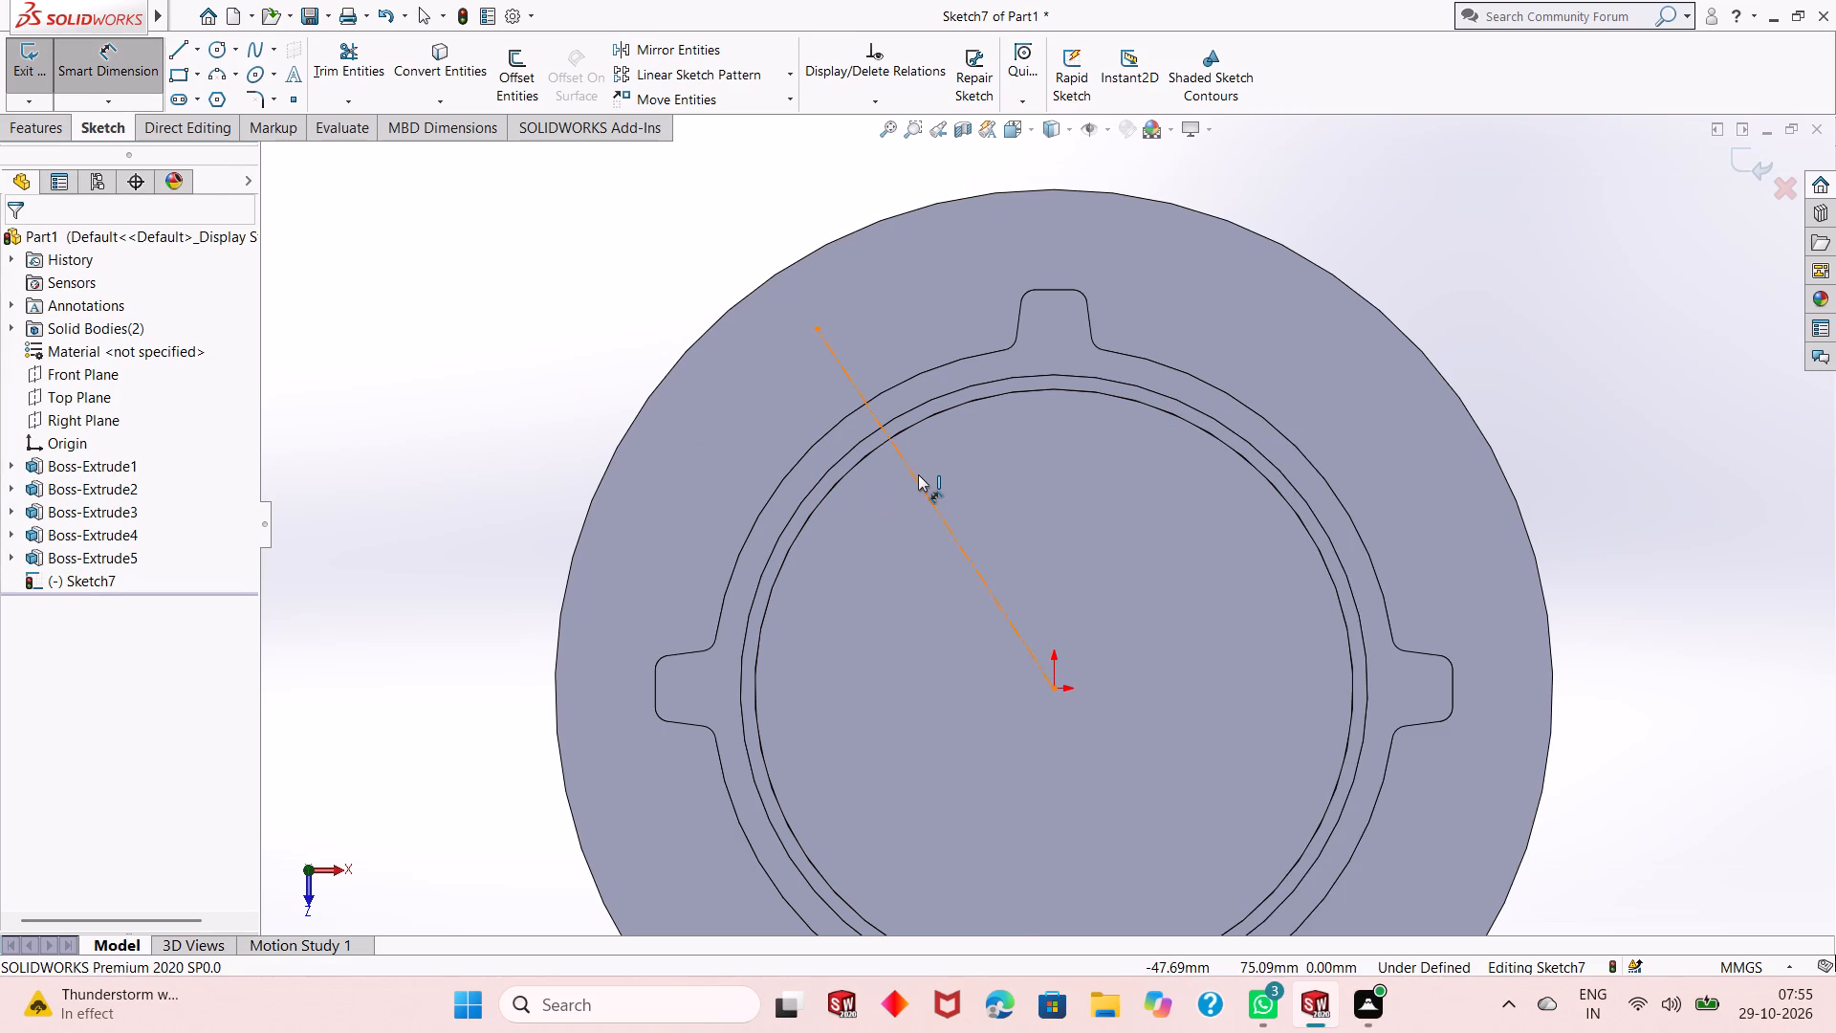
click(918, 474)
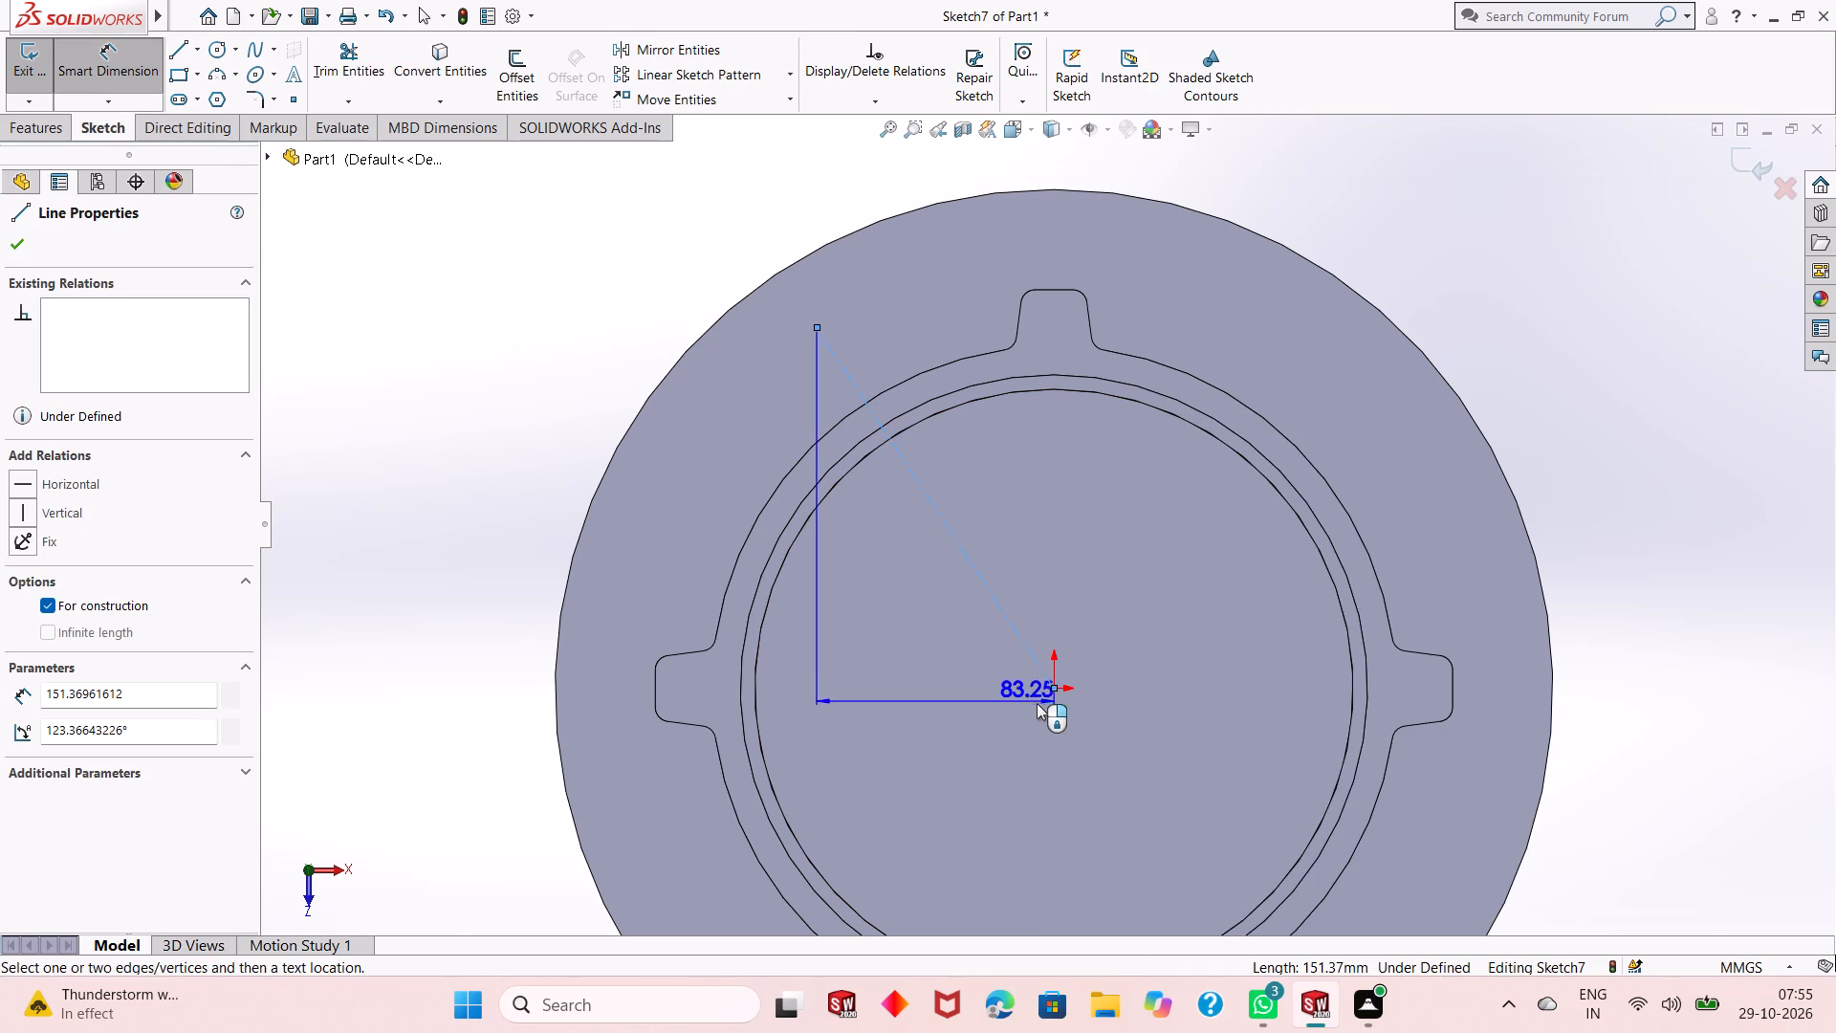
click(1054, 692)
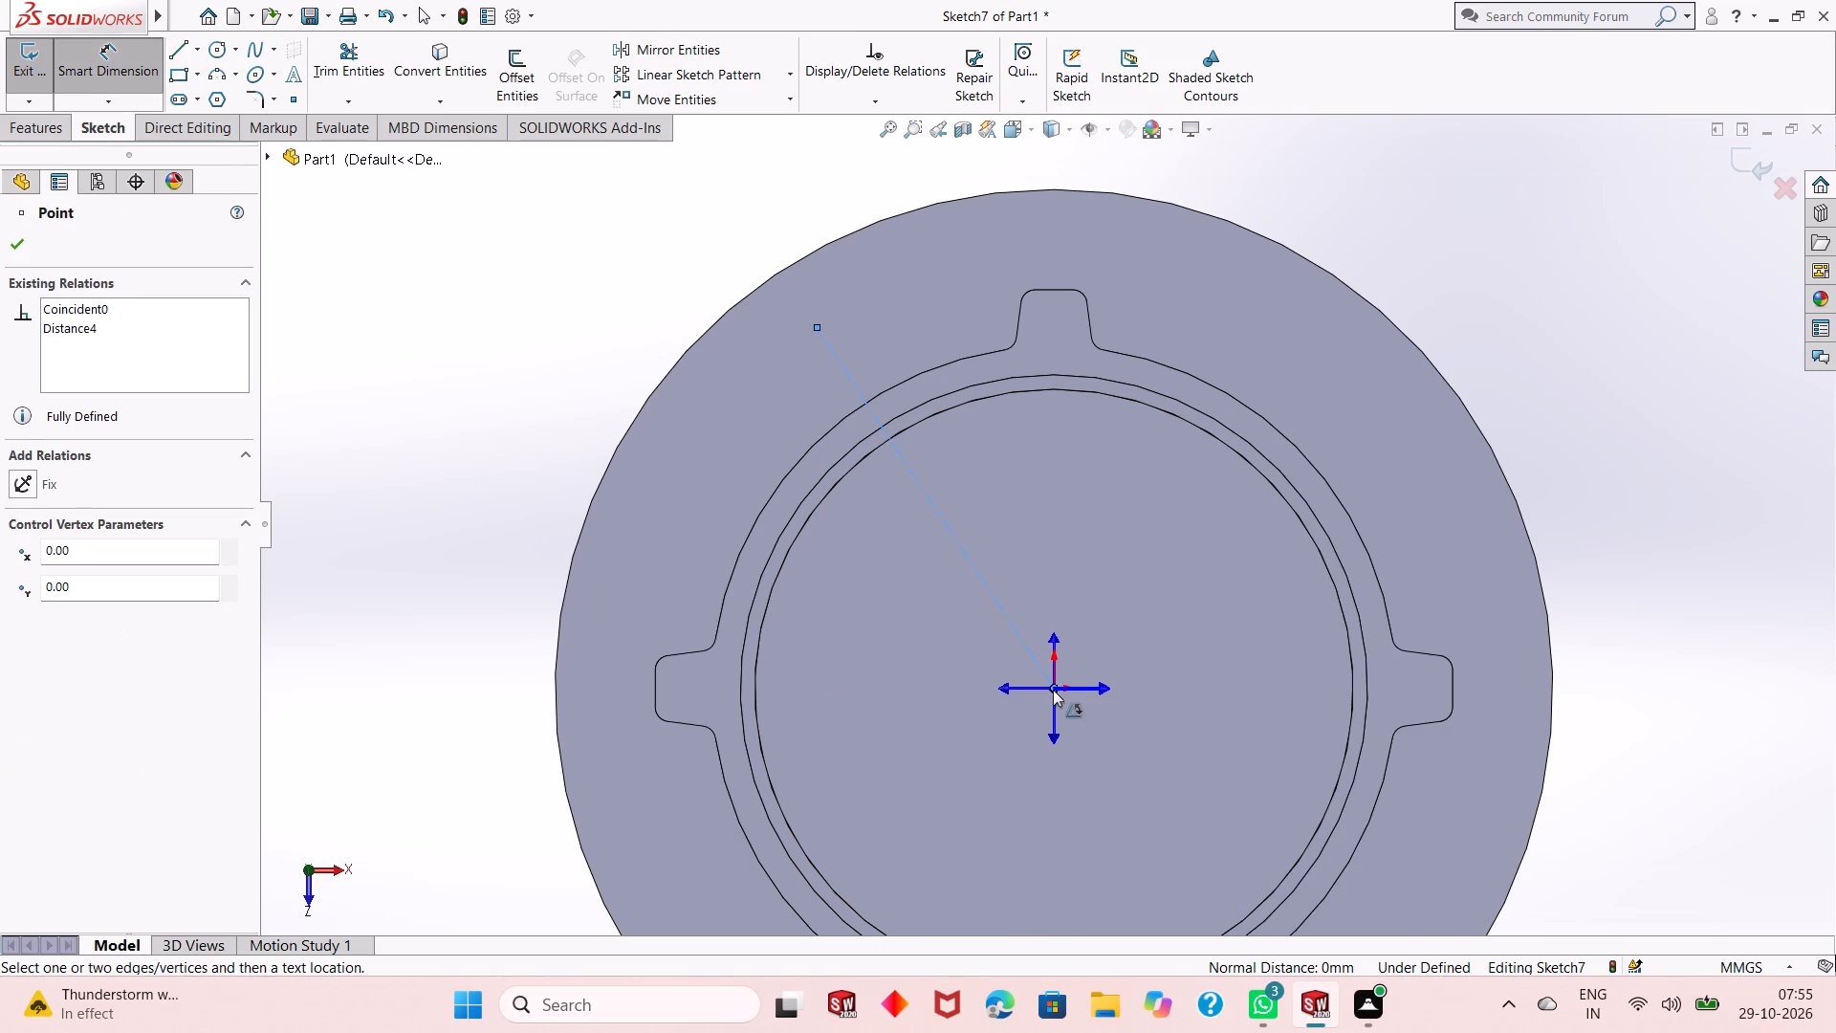
click(1058, 642)
click(1027, 531)
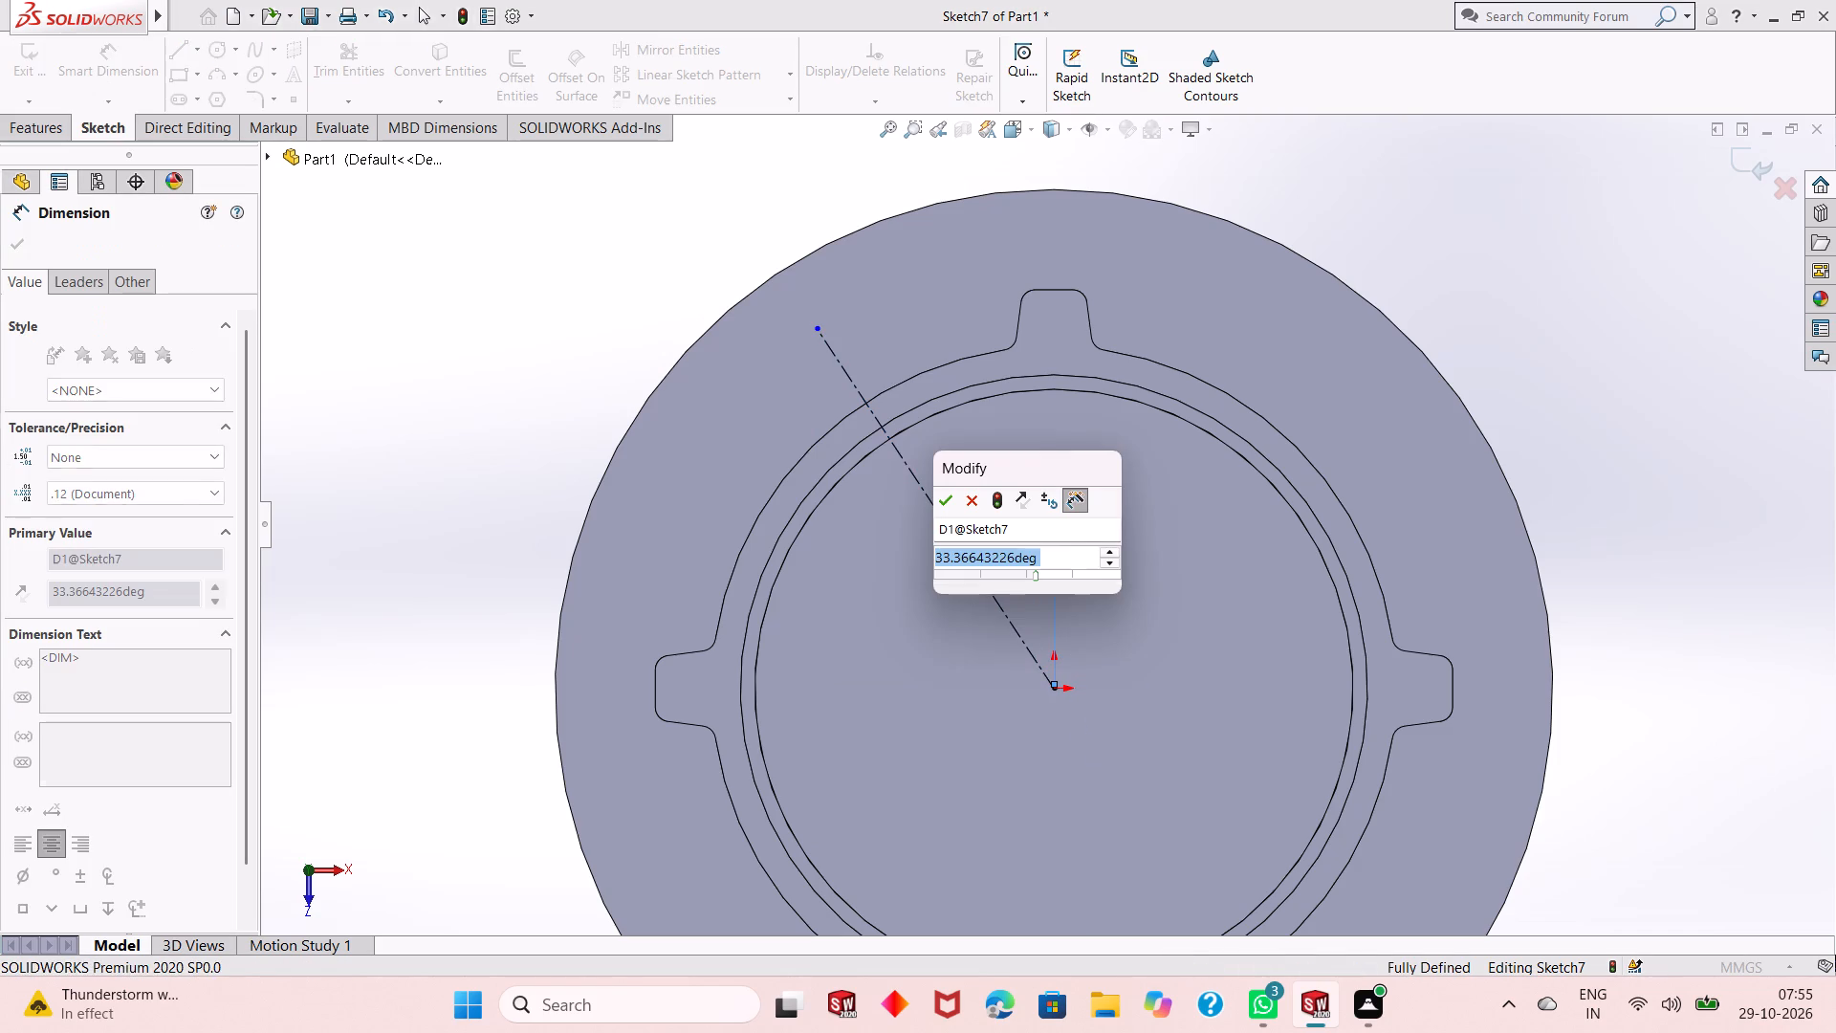
text(45)
key(Return)
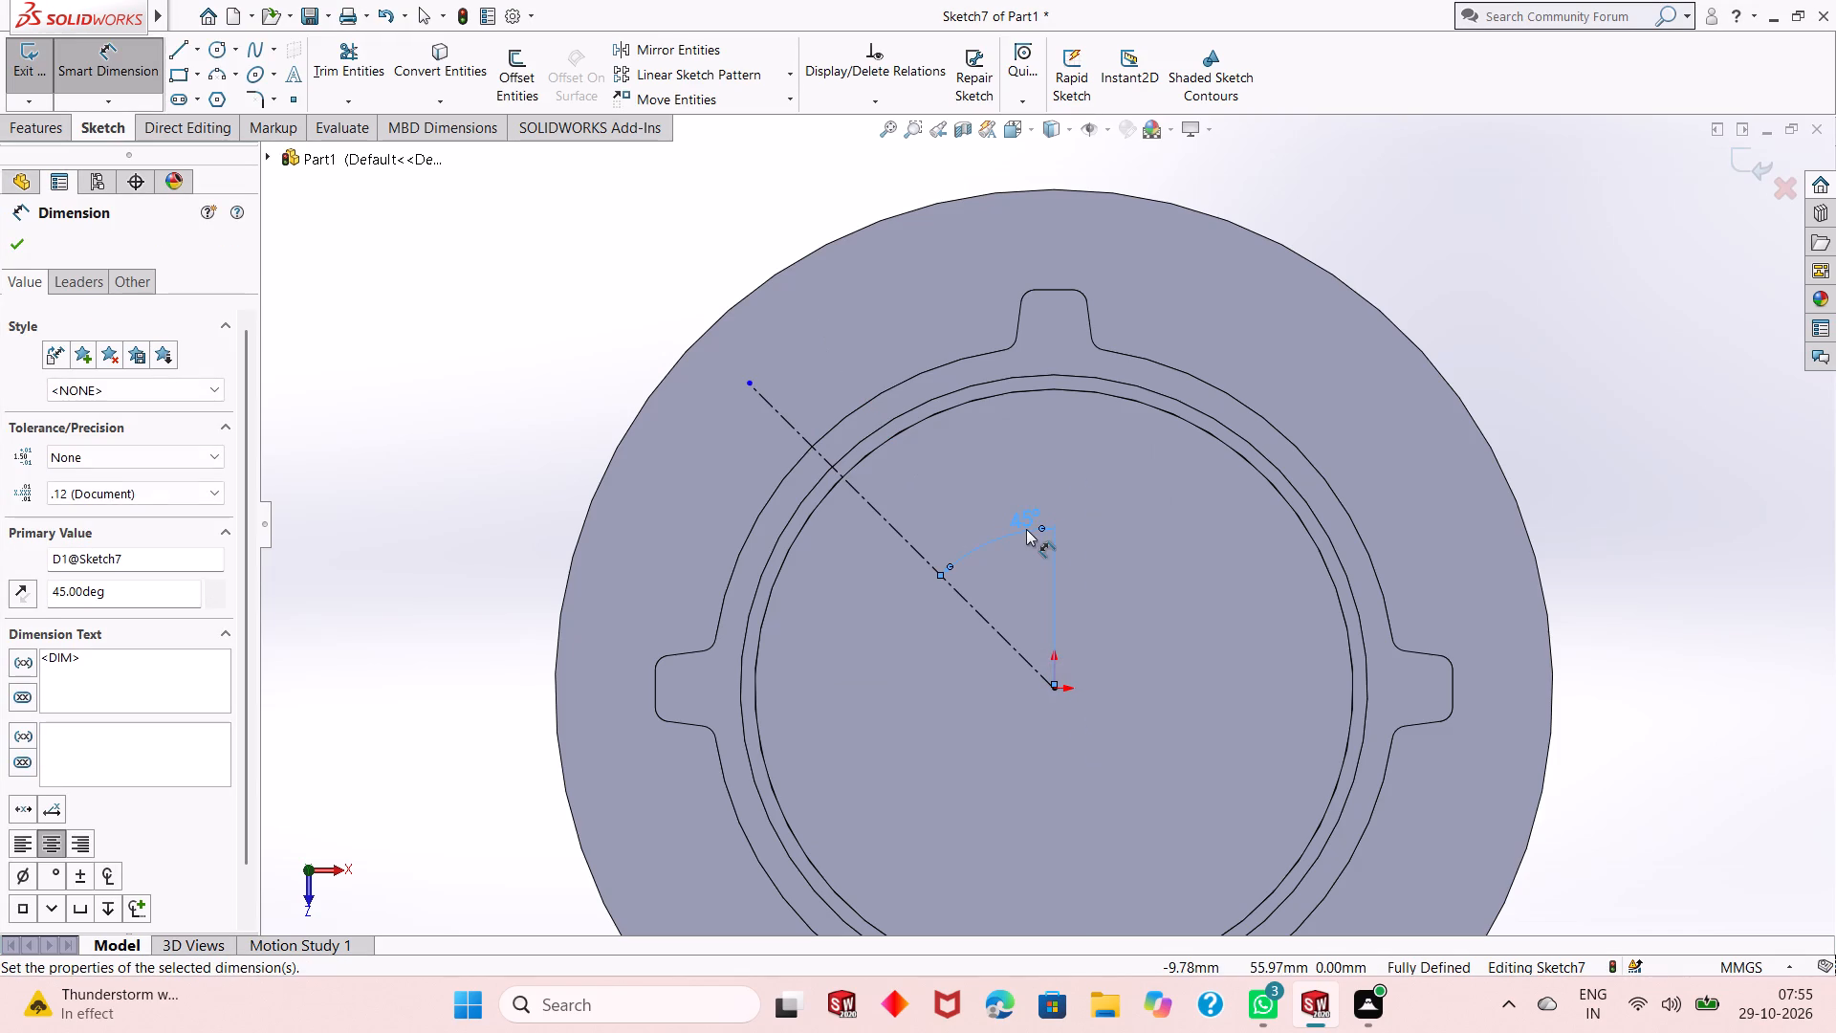
right_click(389, 382)
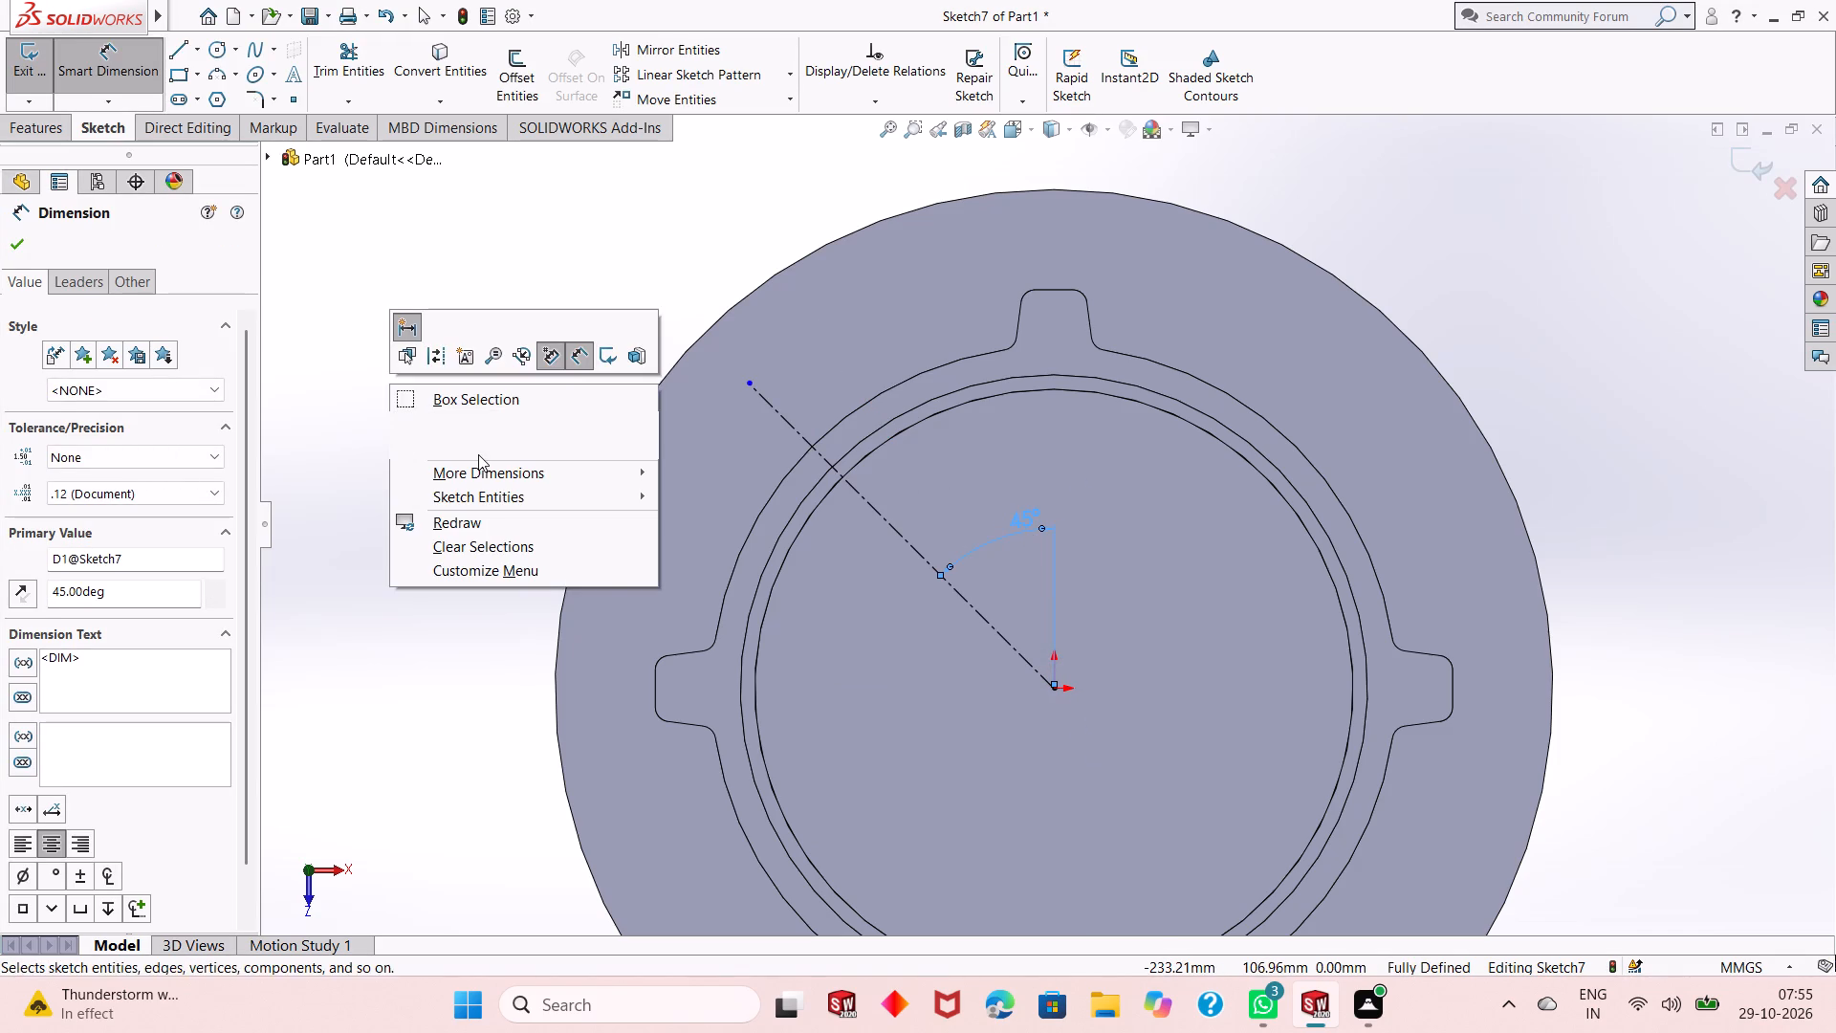
click(478, 455)
scroll(919, 606, up, 1)
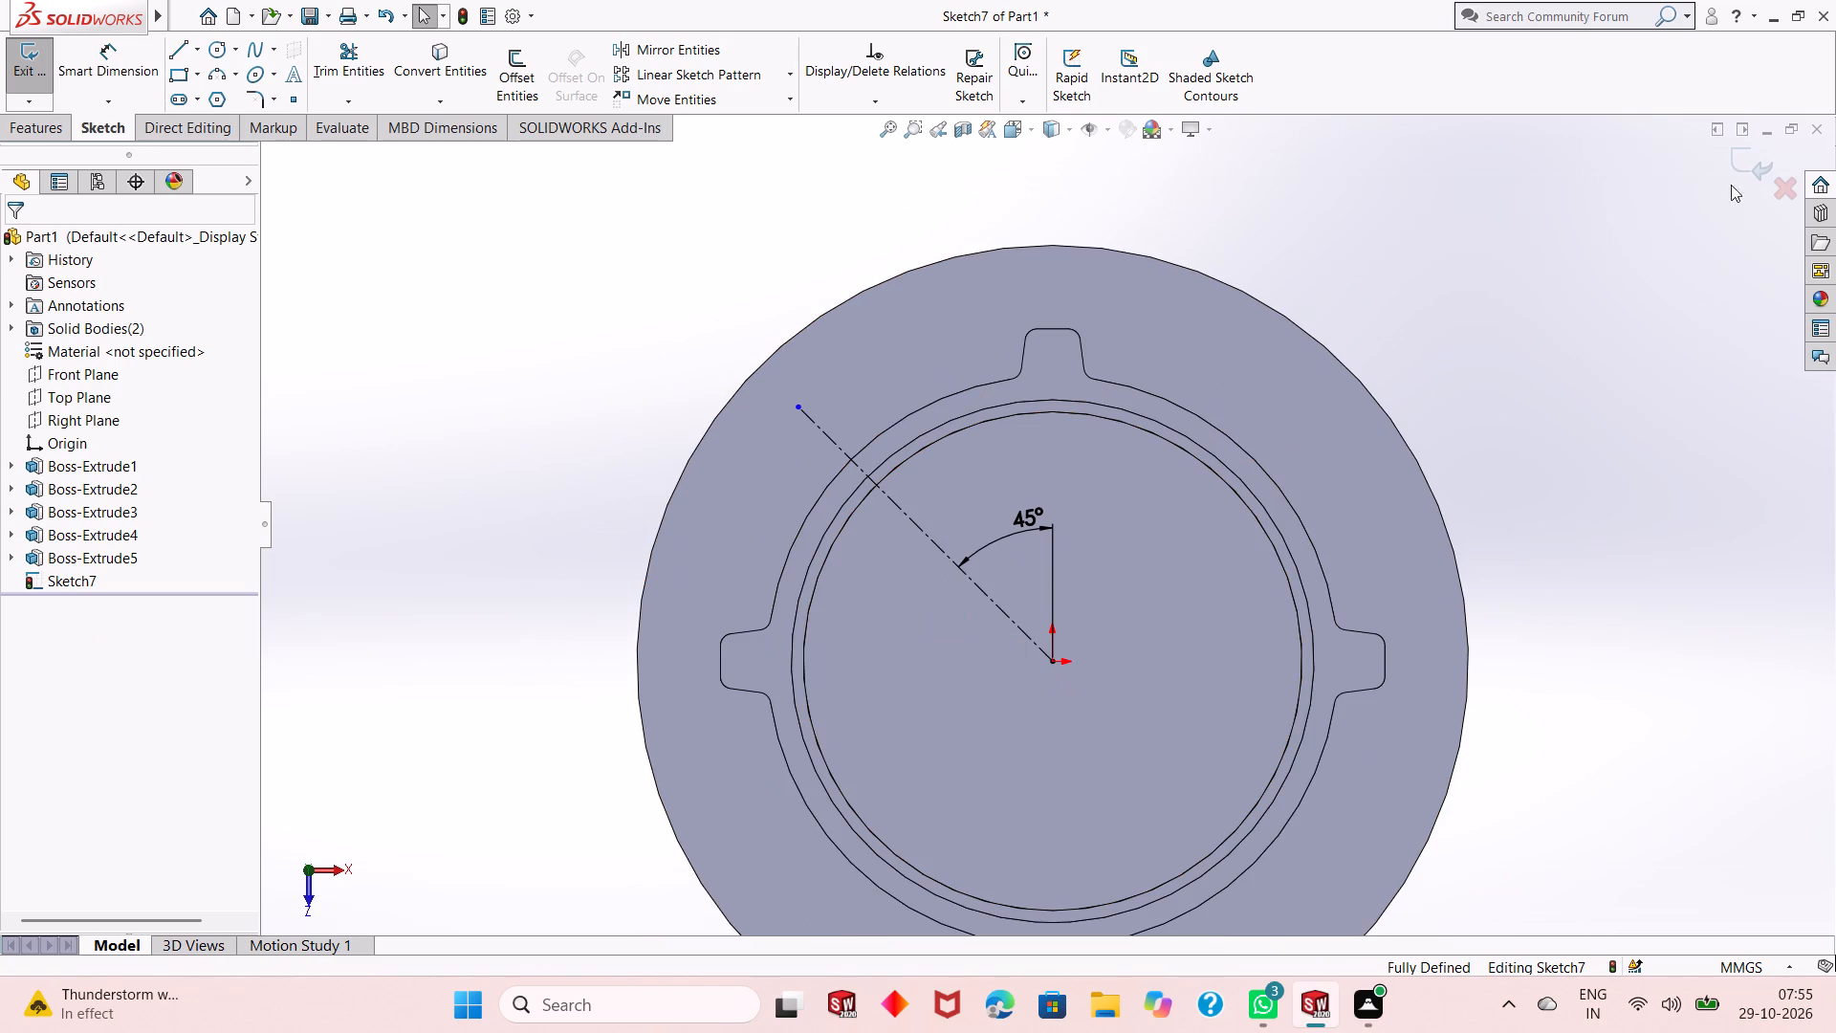
click(1742, 162)
Start a reference plane with the sketched 45° construction line as its coincident first reference.
middle_drag(1108, 693, 1081, 624)
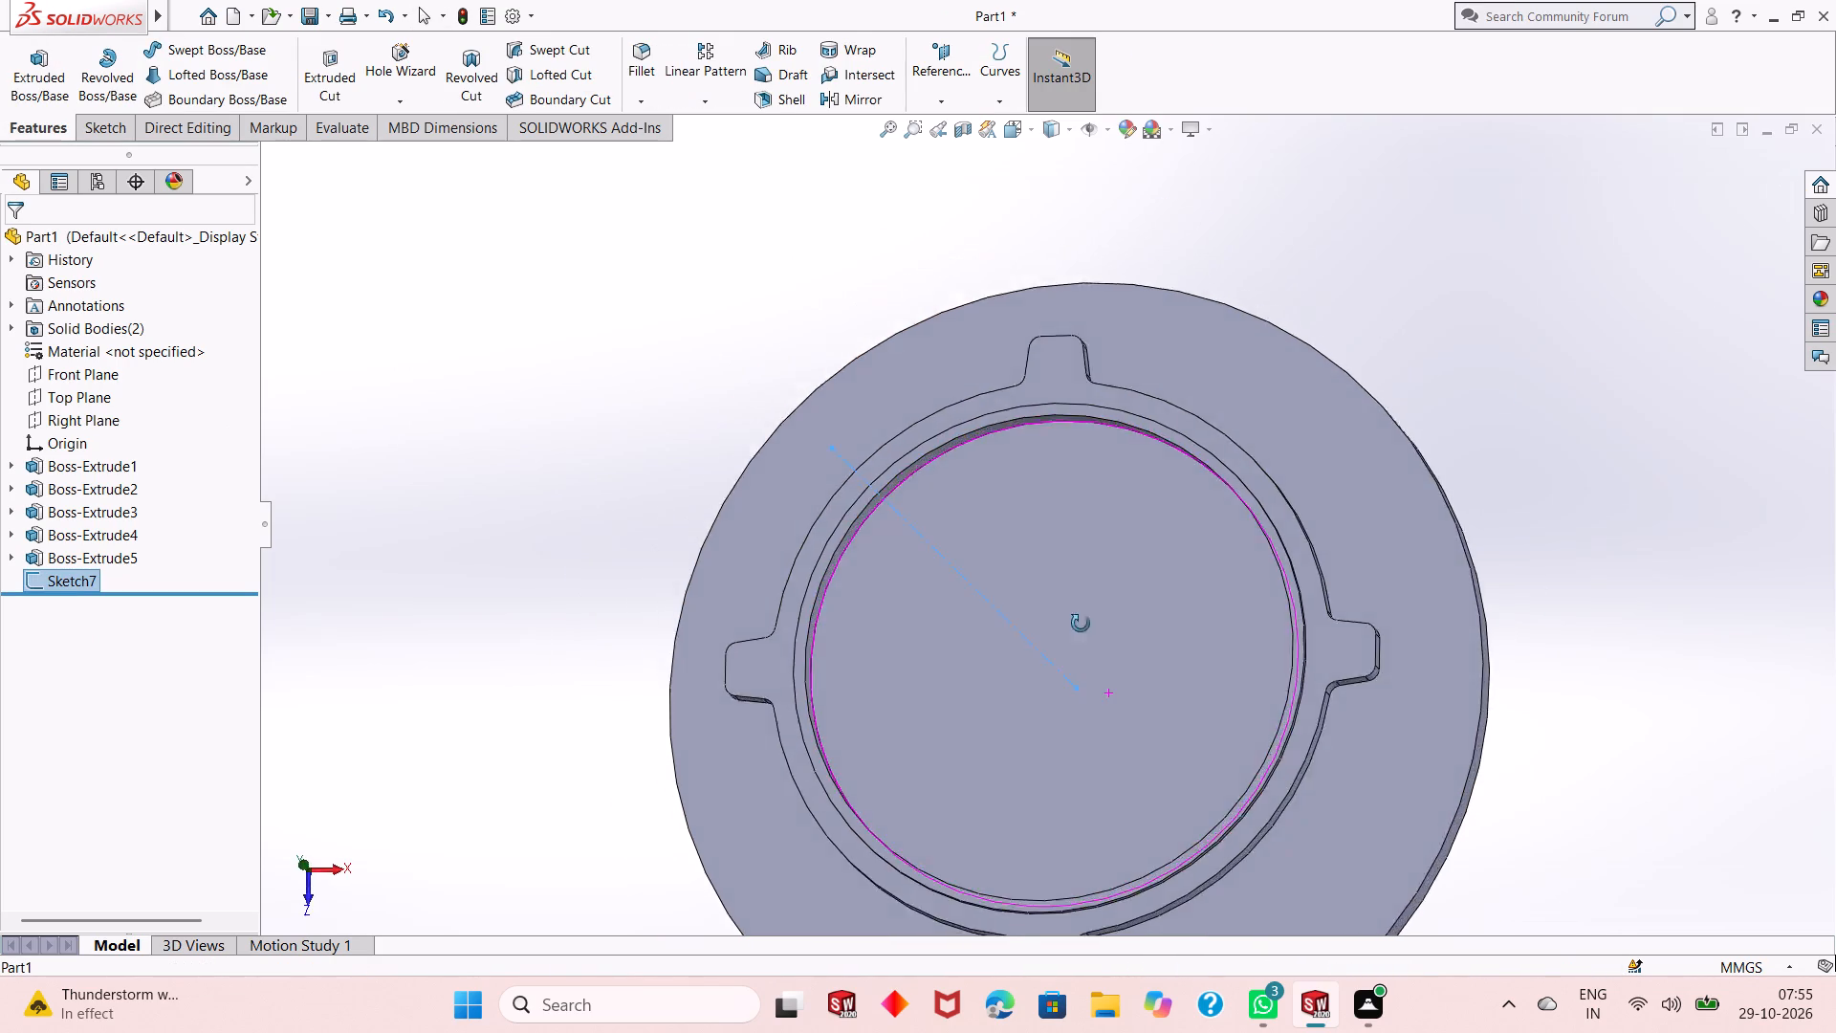
middle_drag(1081, 624, 1159, 422)
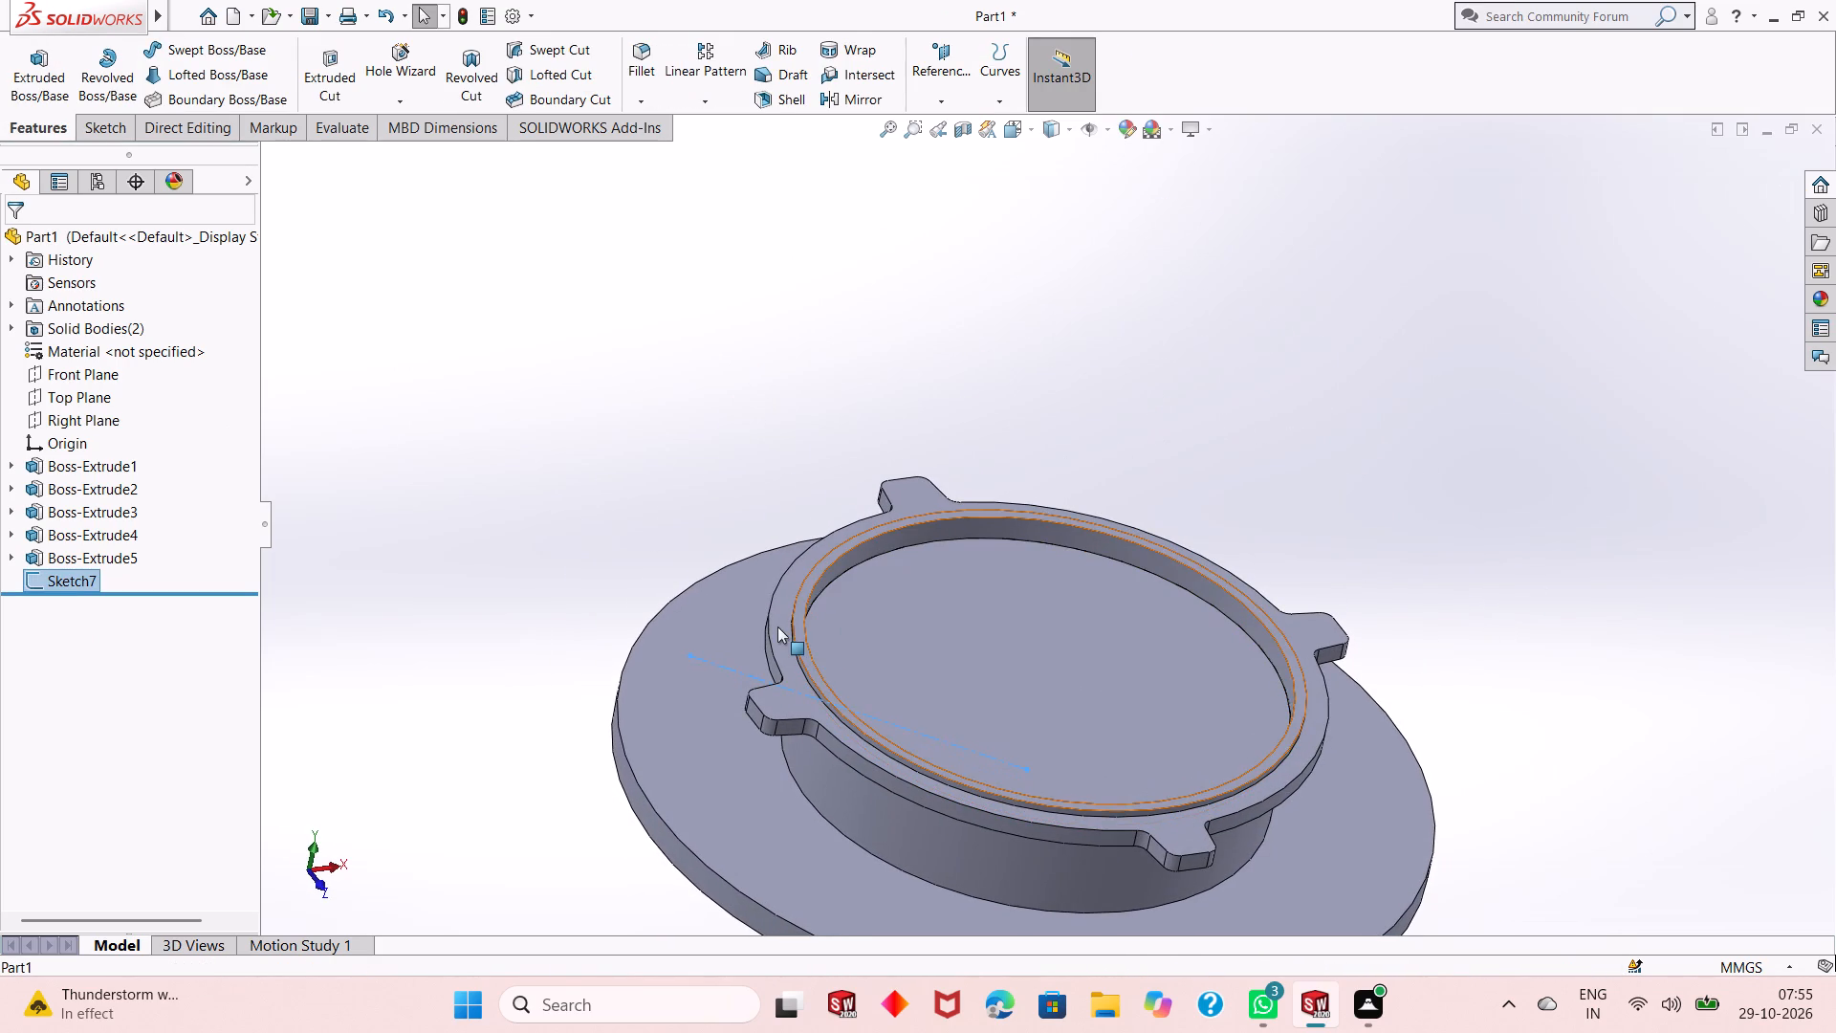
middle_drag(940, 700, 945, 730)
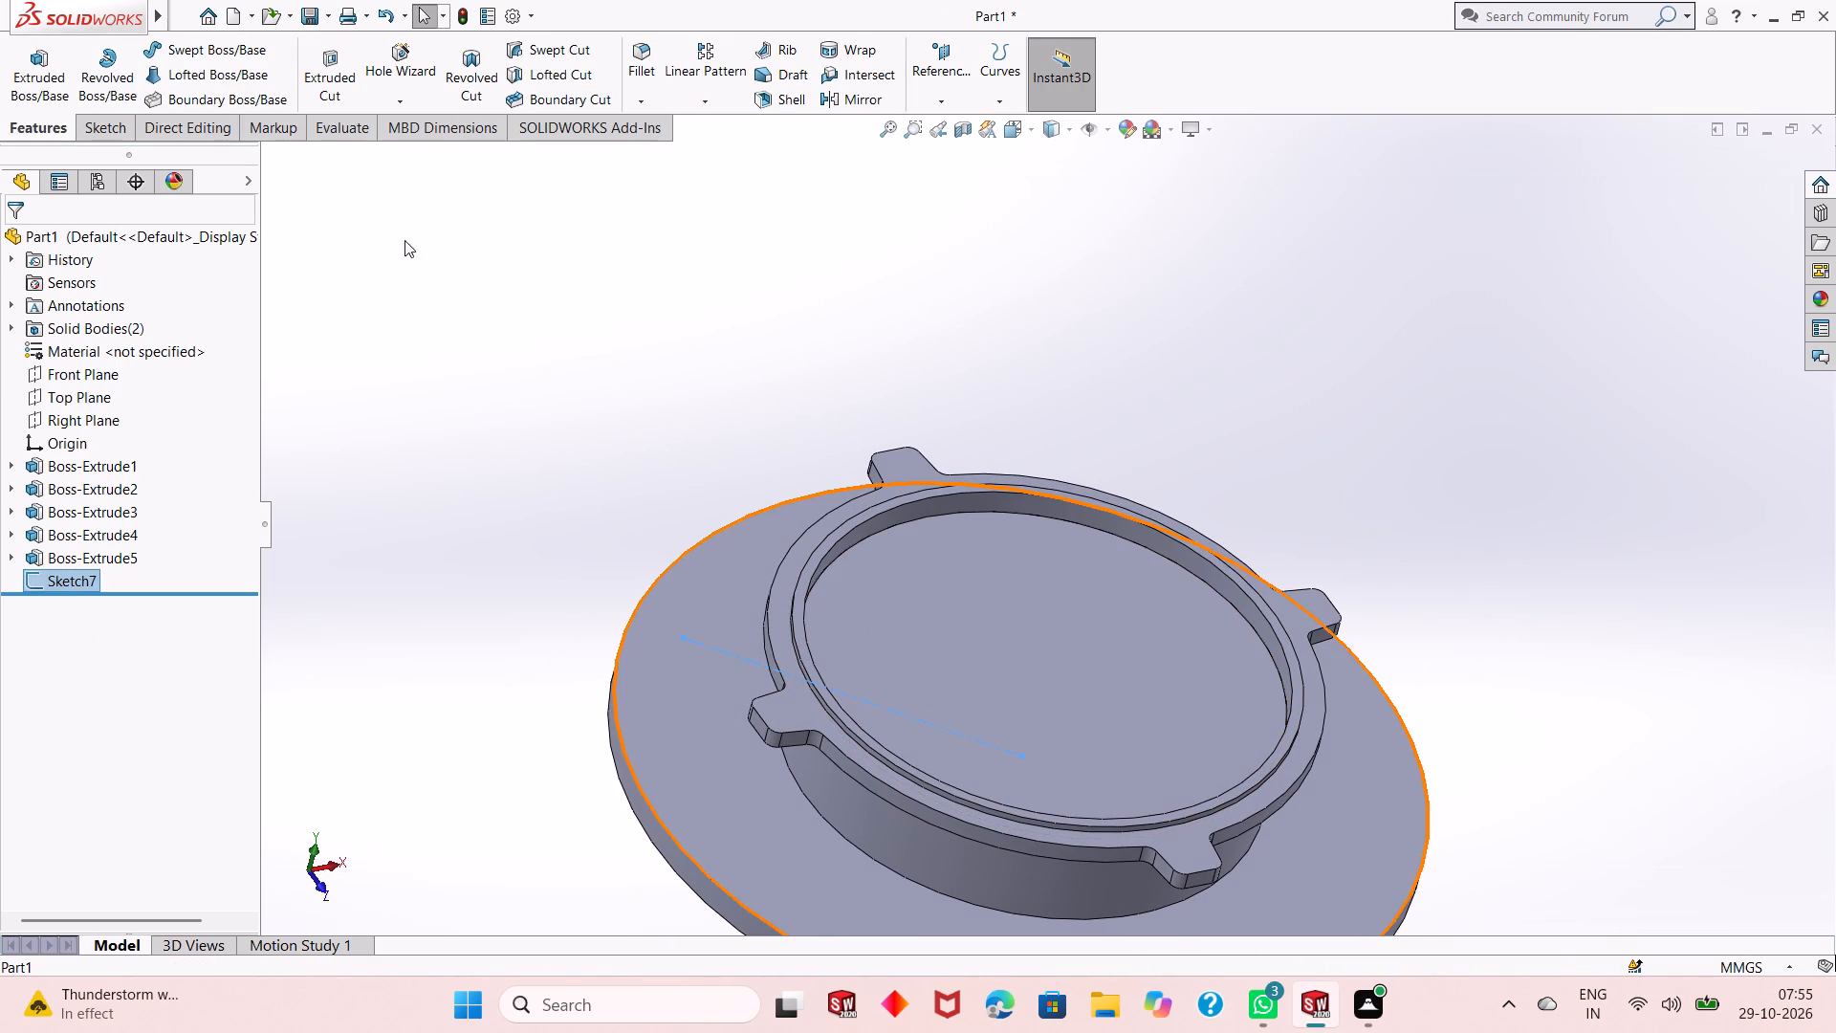
click(931, 57)
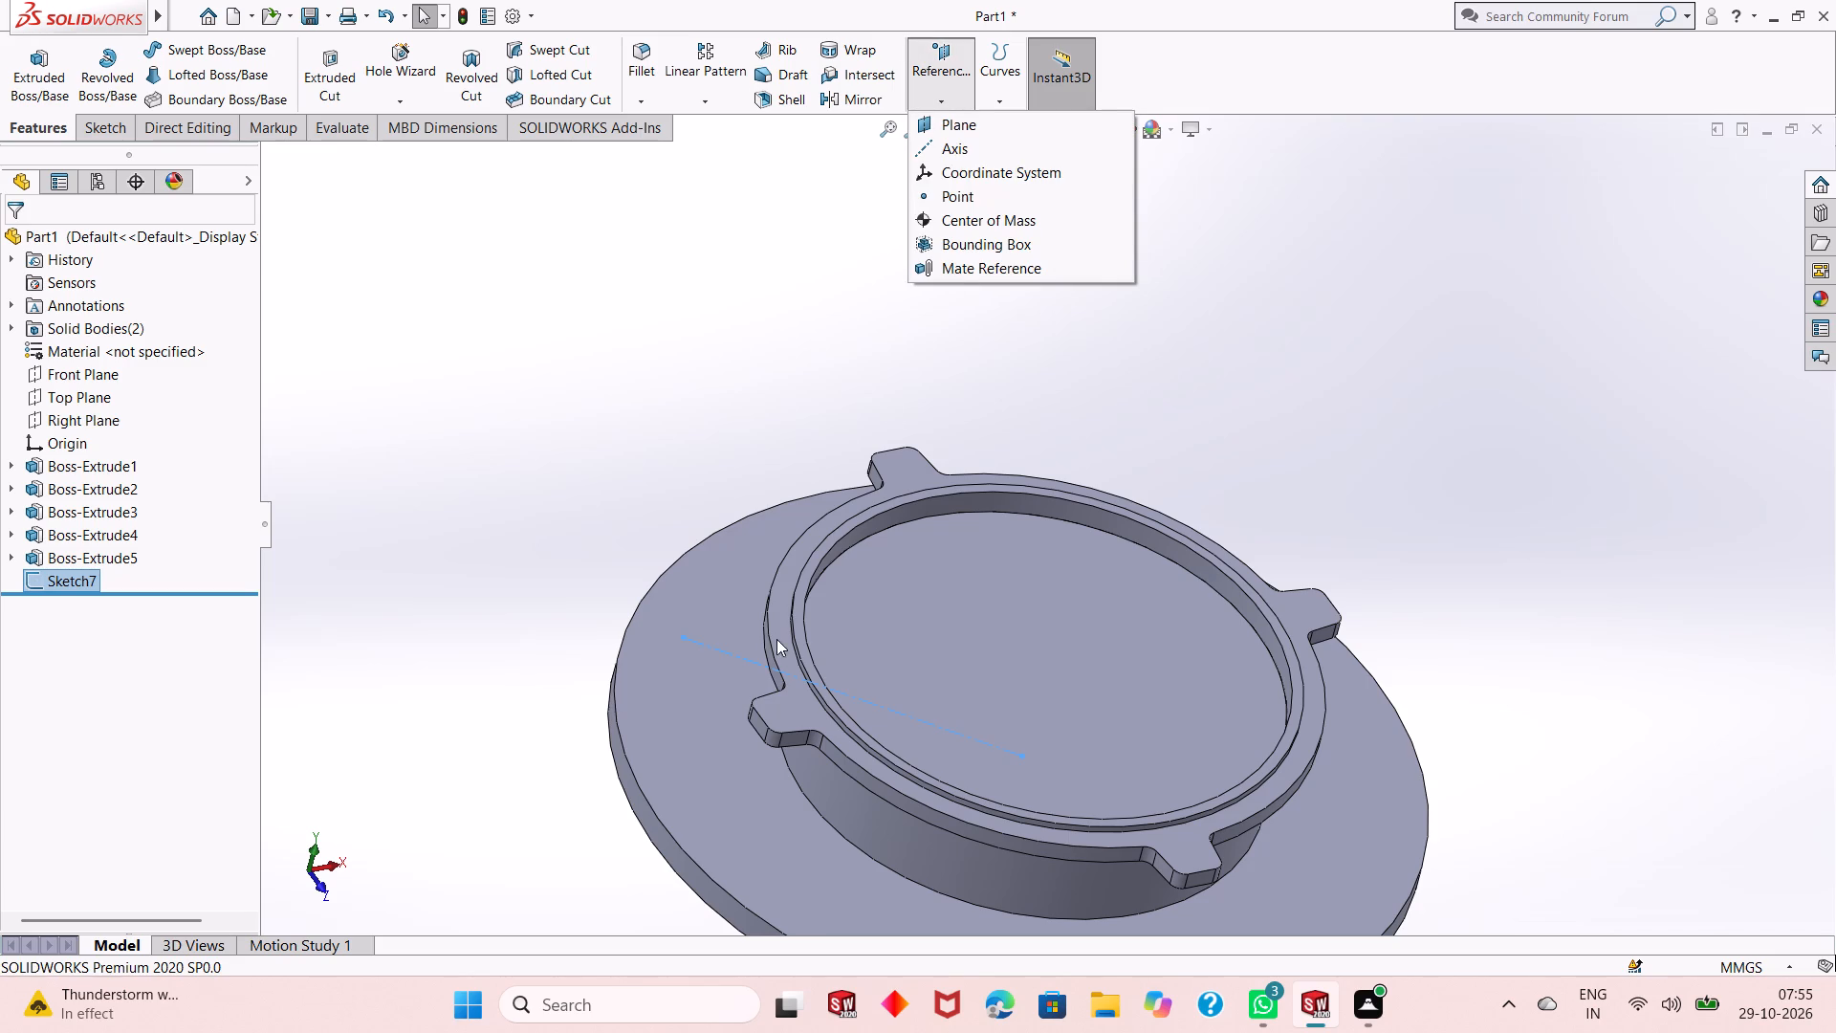
click(981, 127)
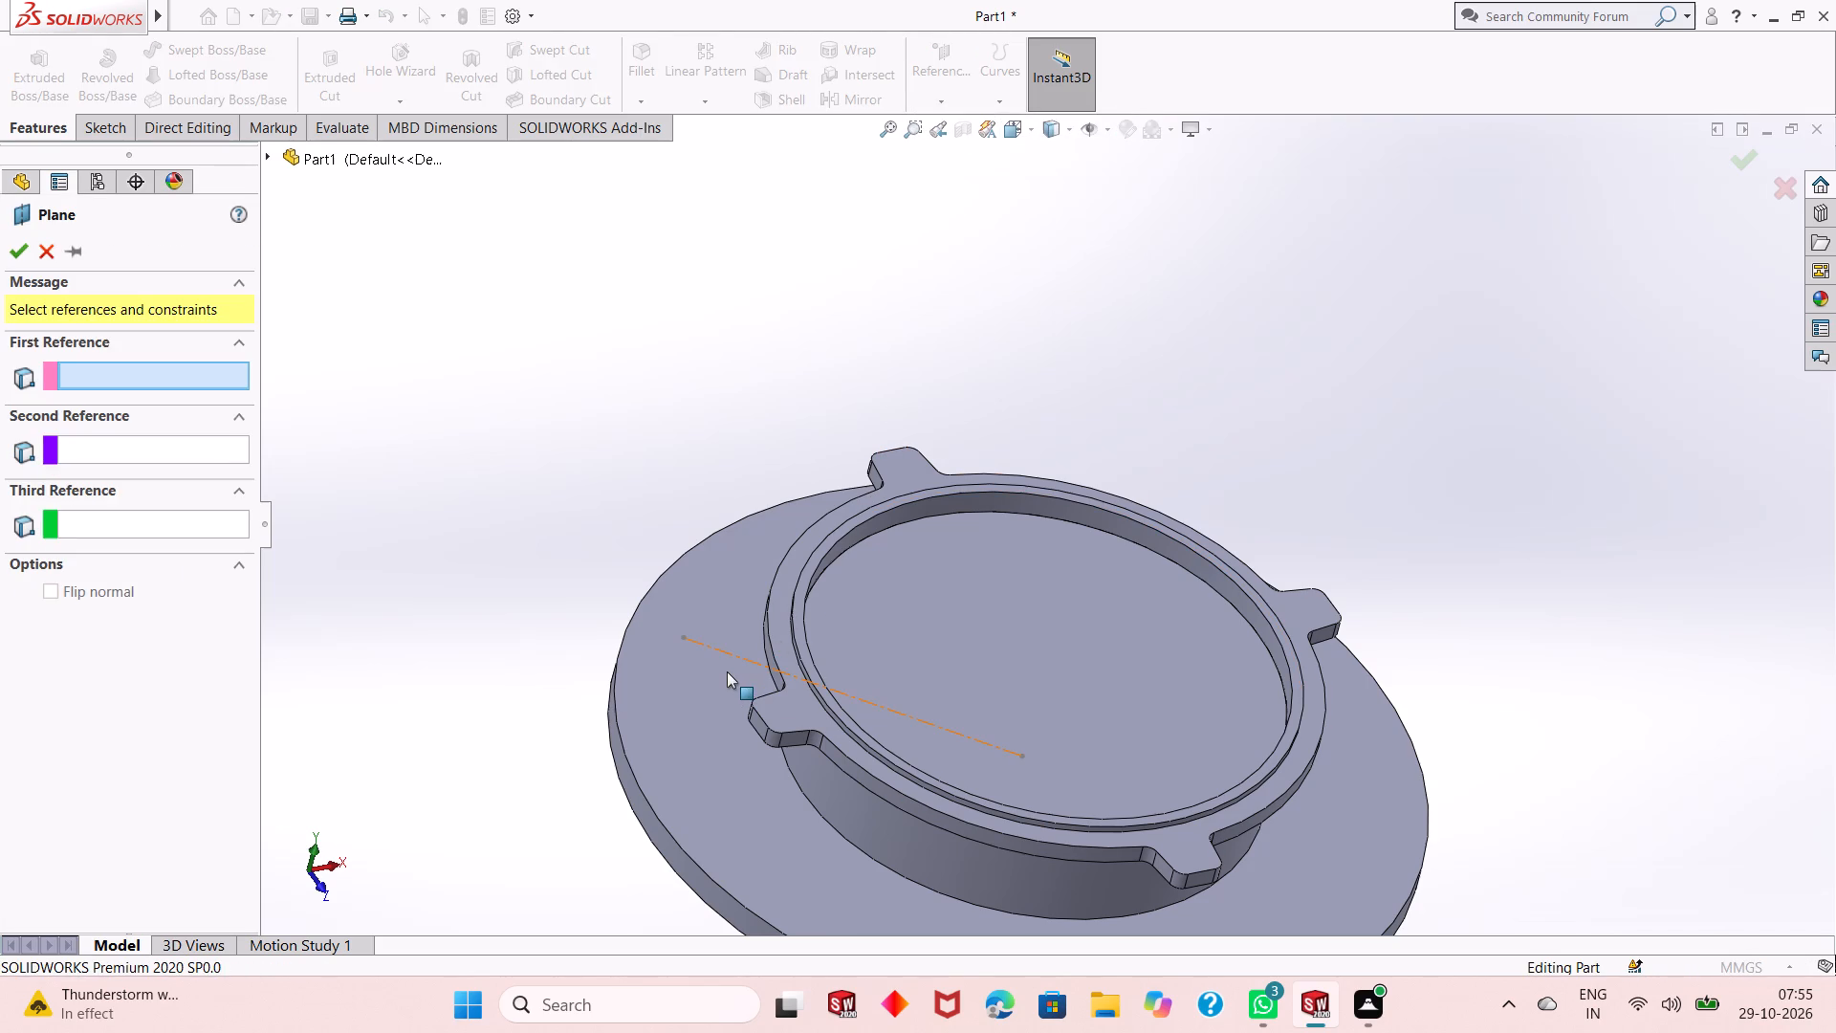
click(745, 657)
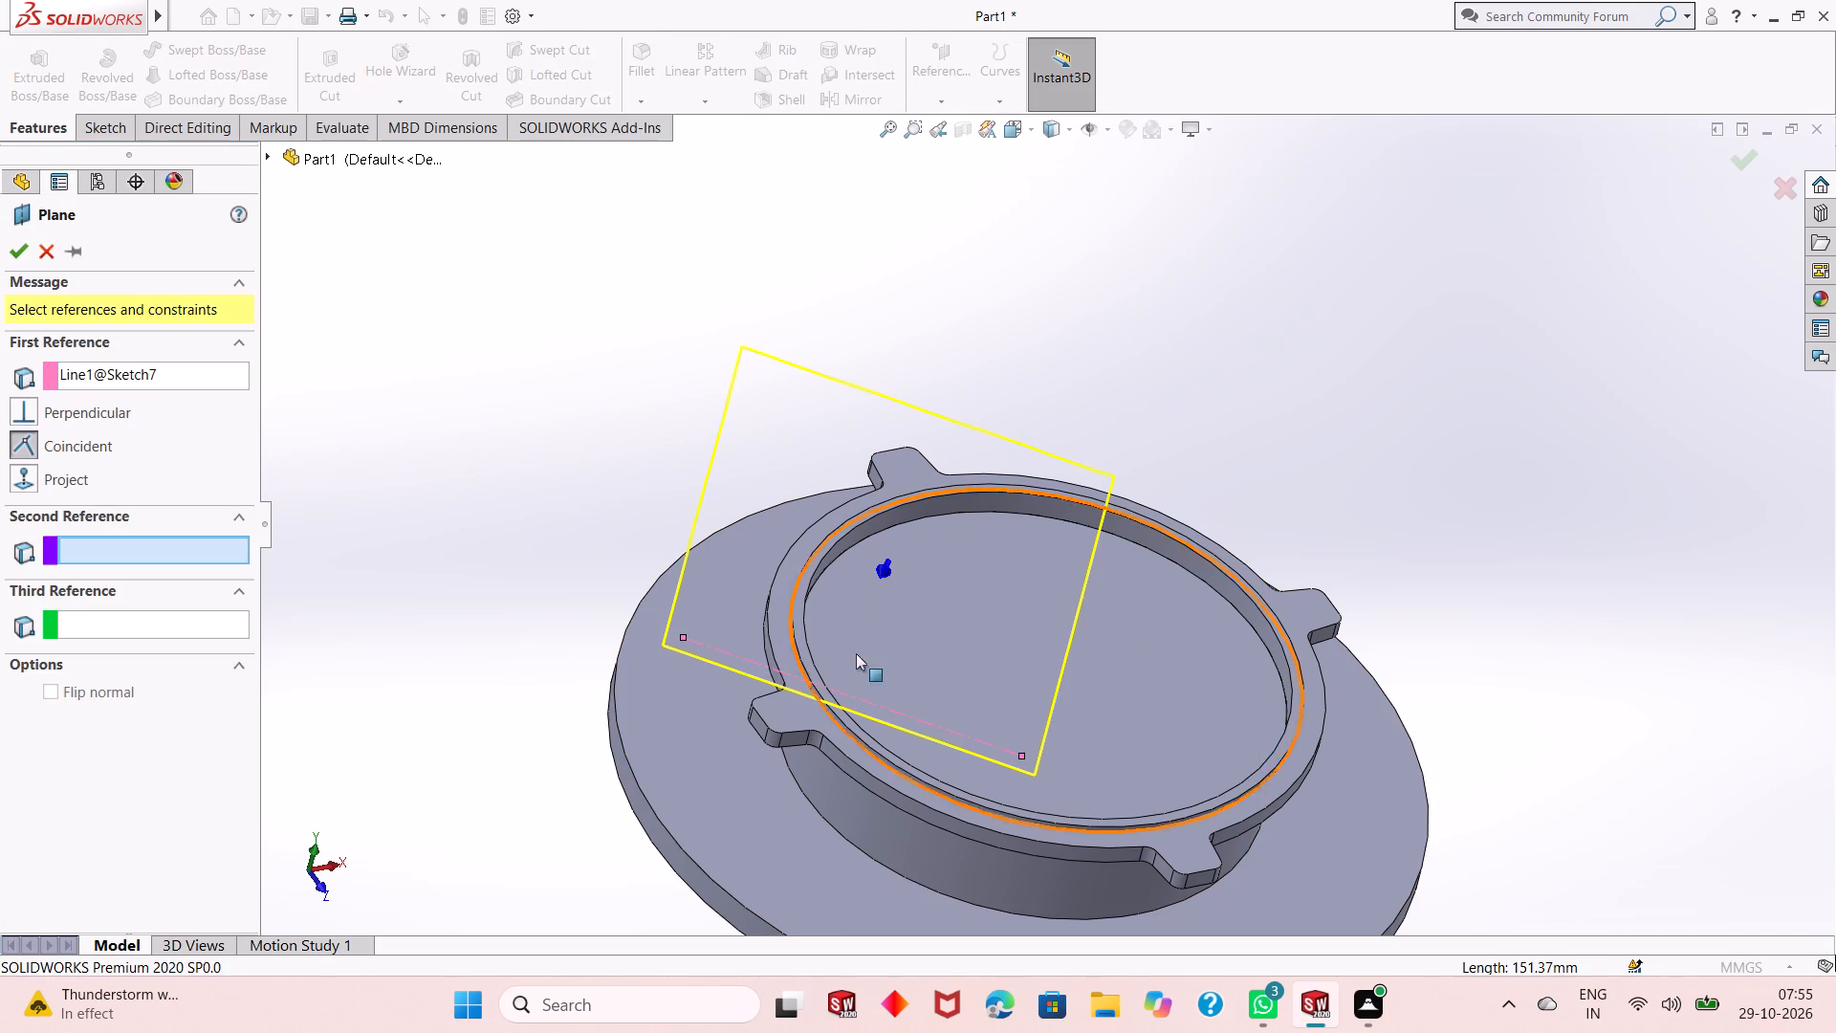
middle_drag(1202, 674, 1179, 503)
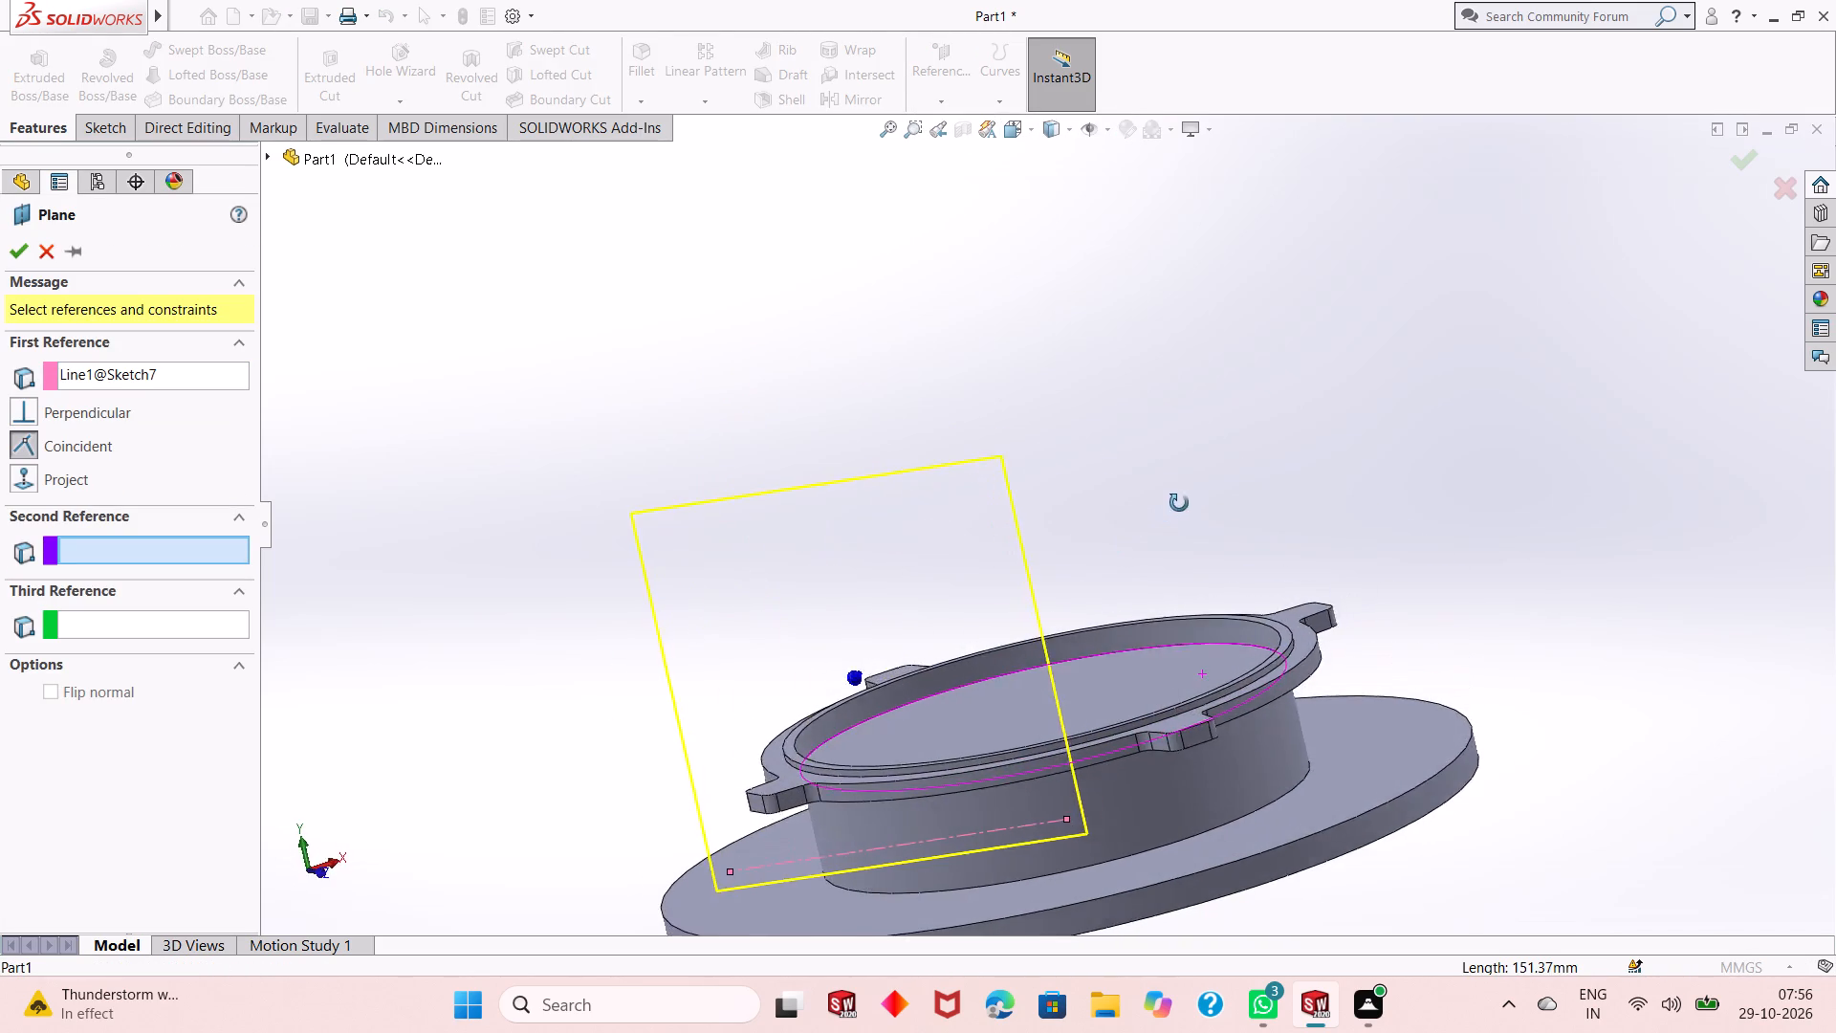
middle_drag(1179, 503, 1241, 514)
scroll(1005, 696, up, 1)
middle_drag(1040, 786, 1040, 736)
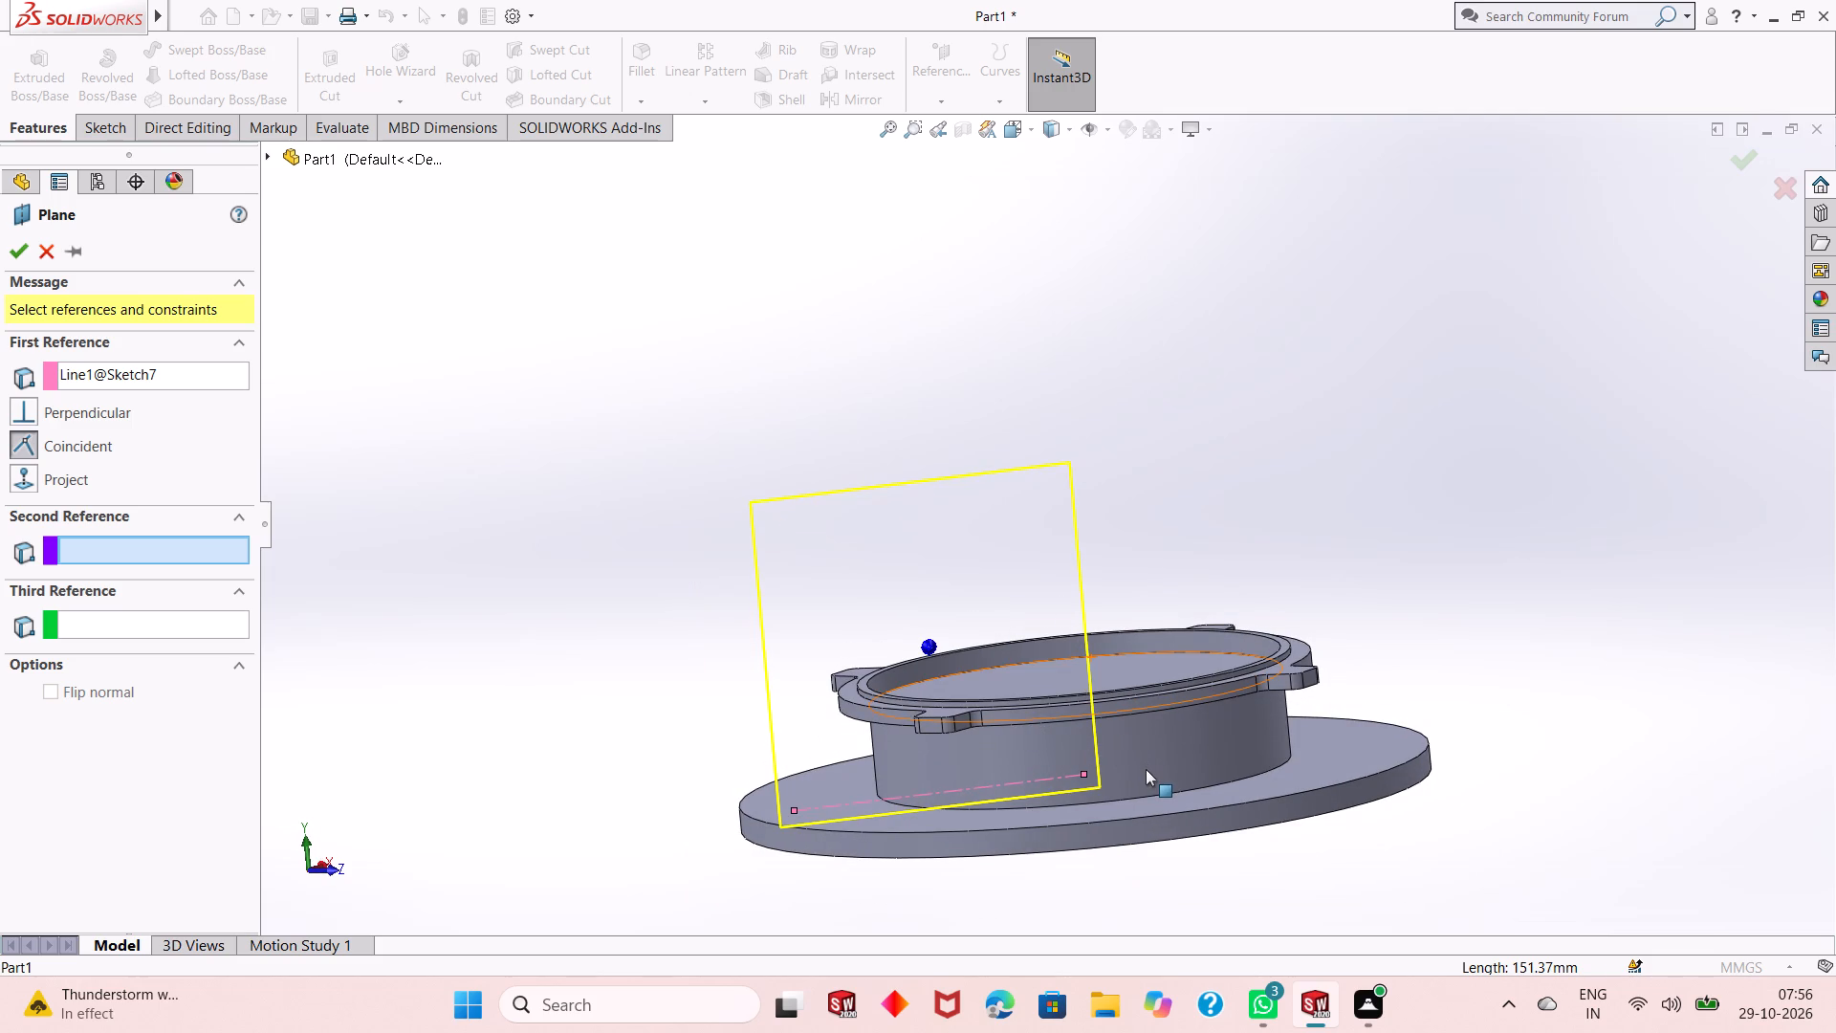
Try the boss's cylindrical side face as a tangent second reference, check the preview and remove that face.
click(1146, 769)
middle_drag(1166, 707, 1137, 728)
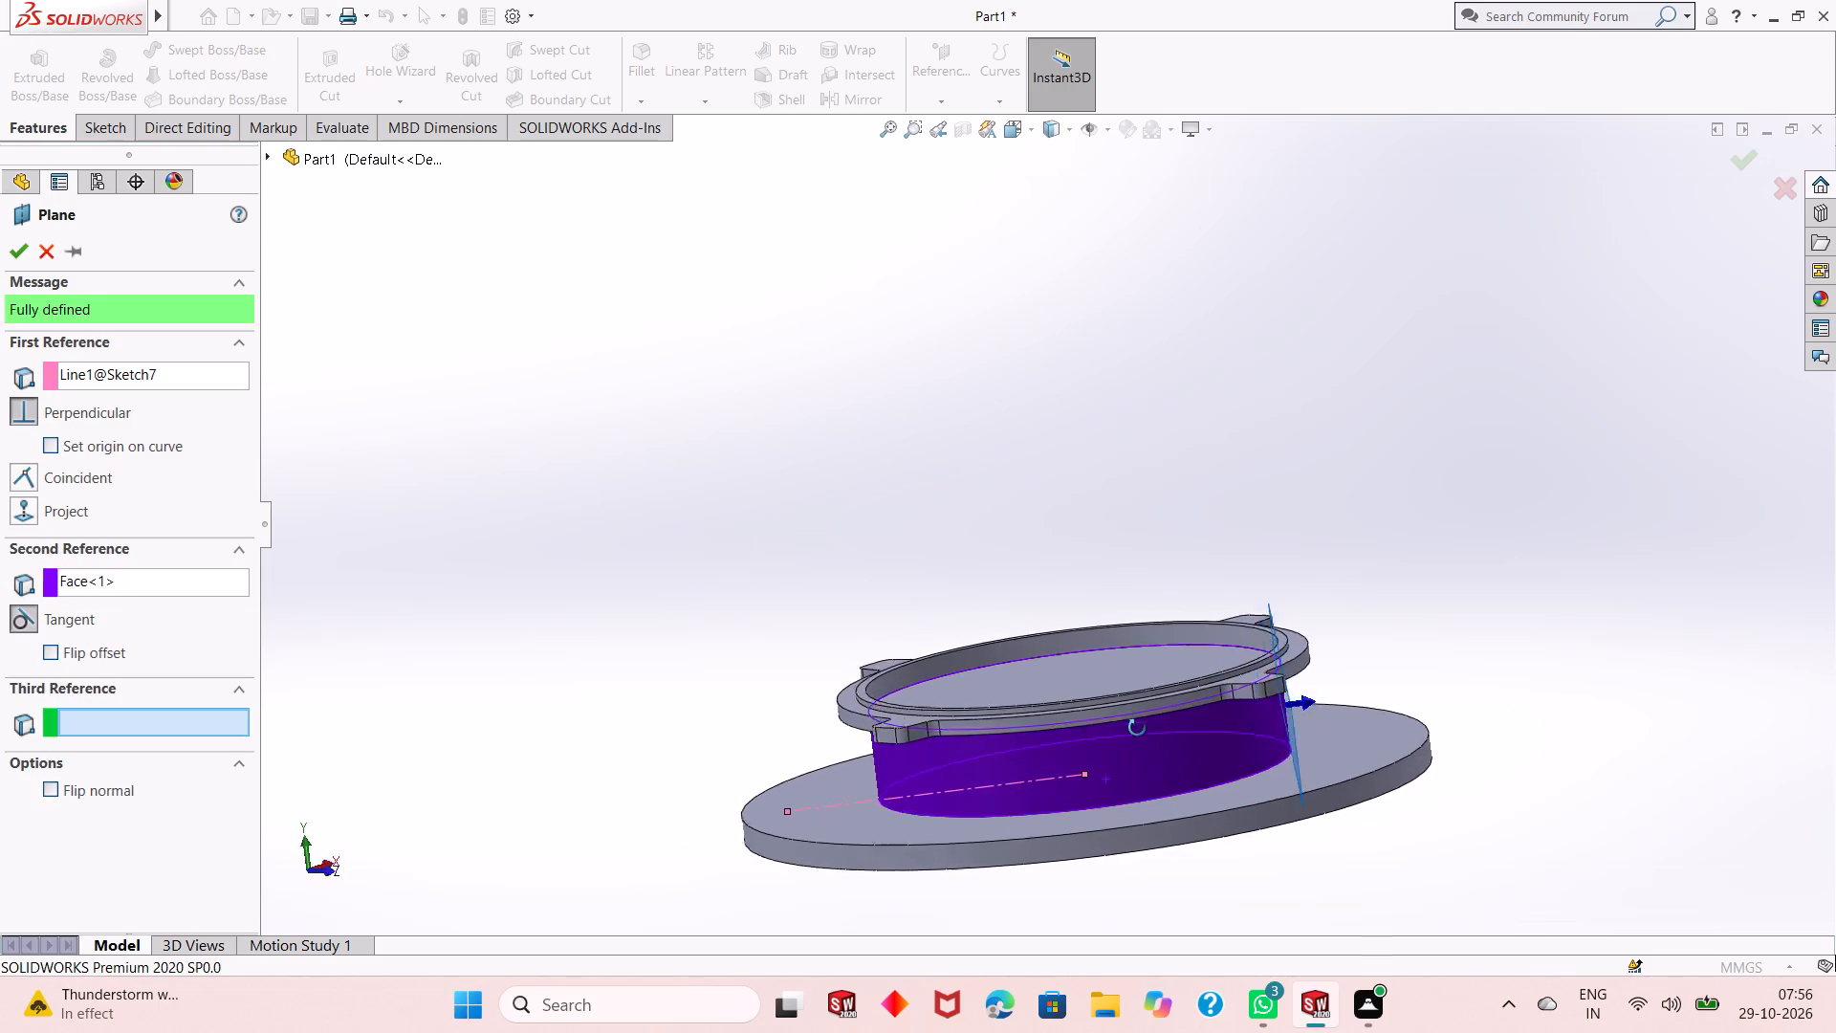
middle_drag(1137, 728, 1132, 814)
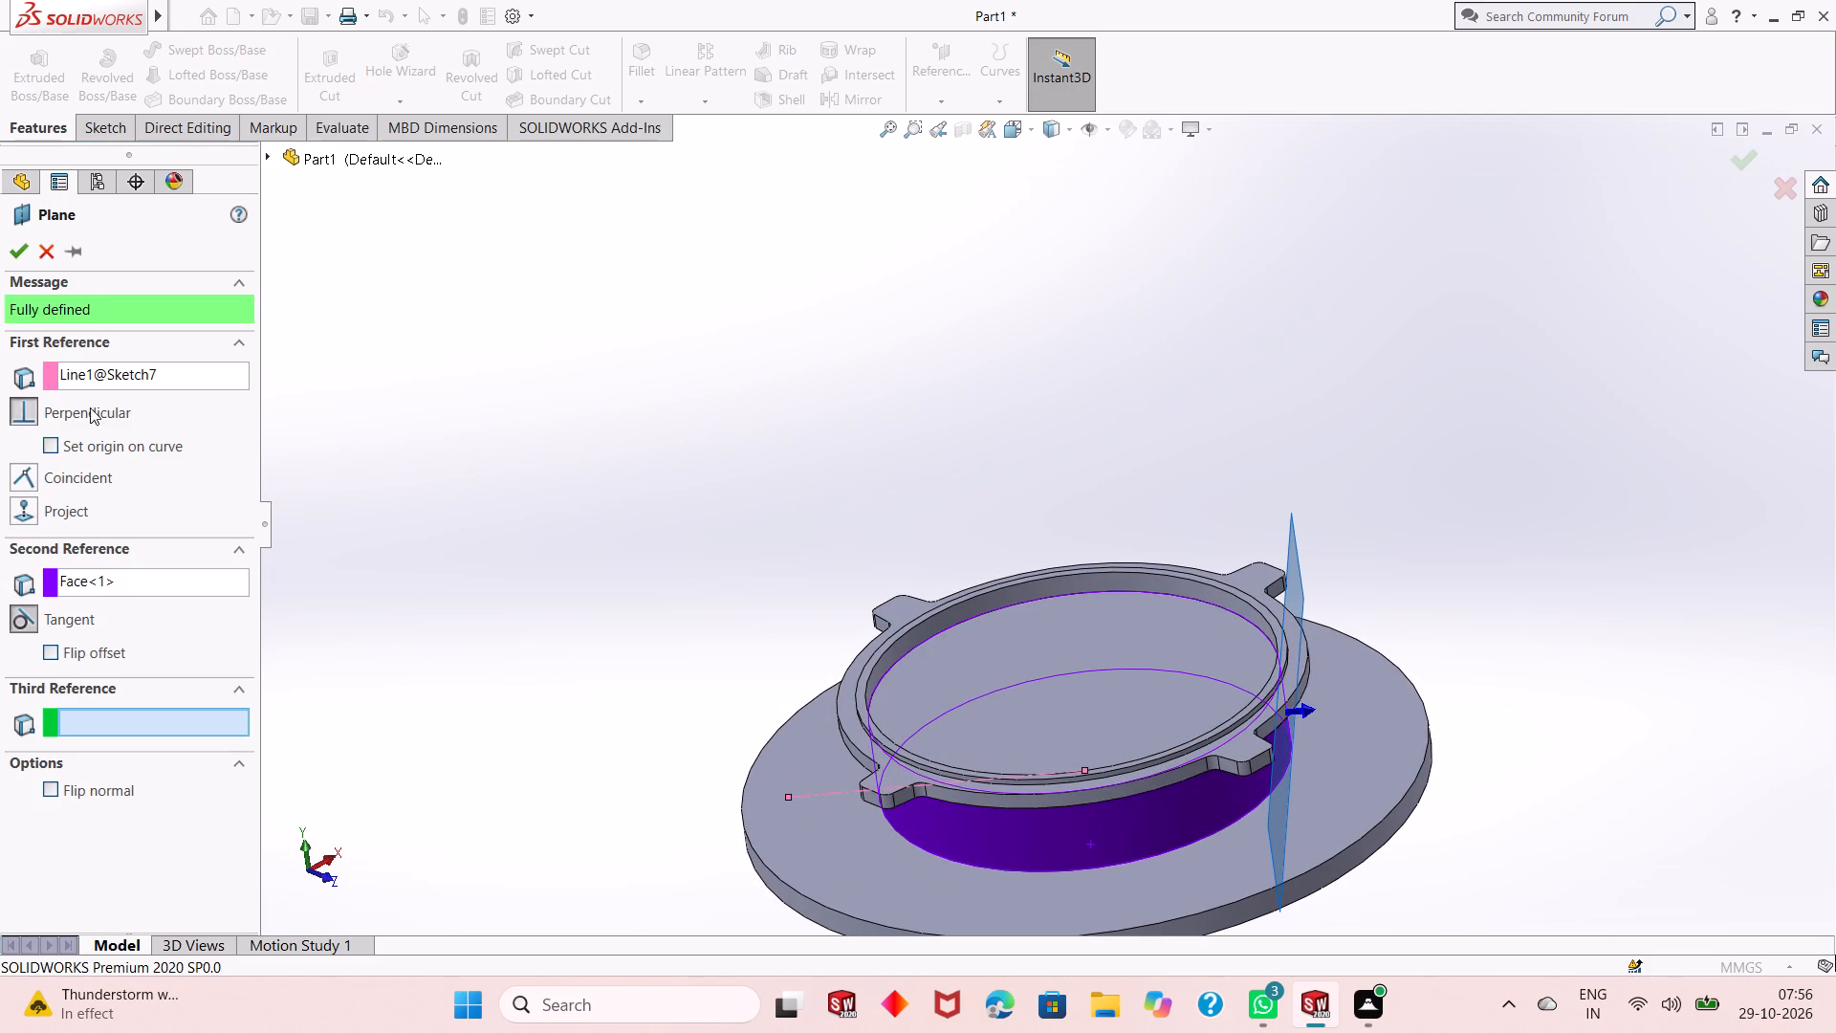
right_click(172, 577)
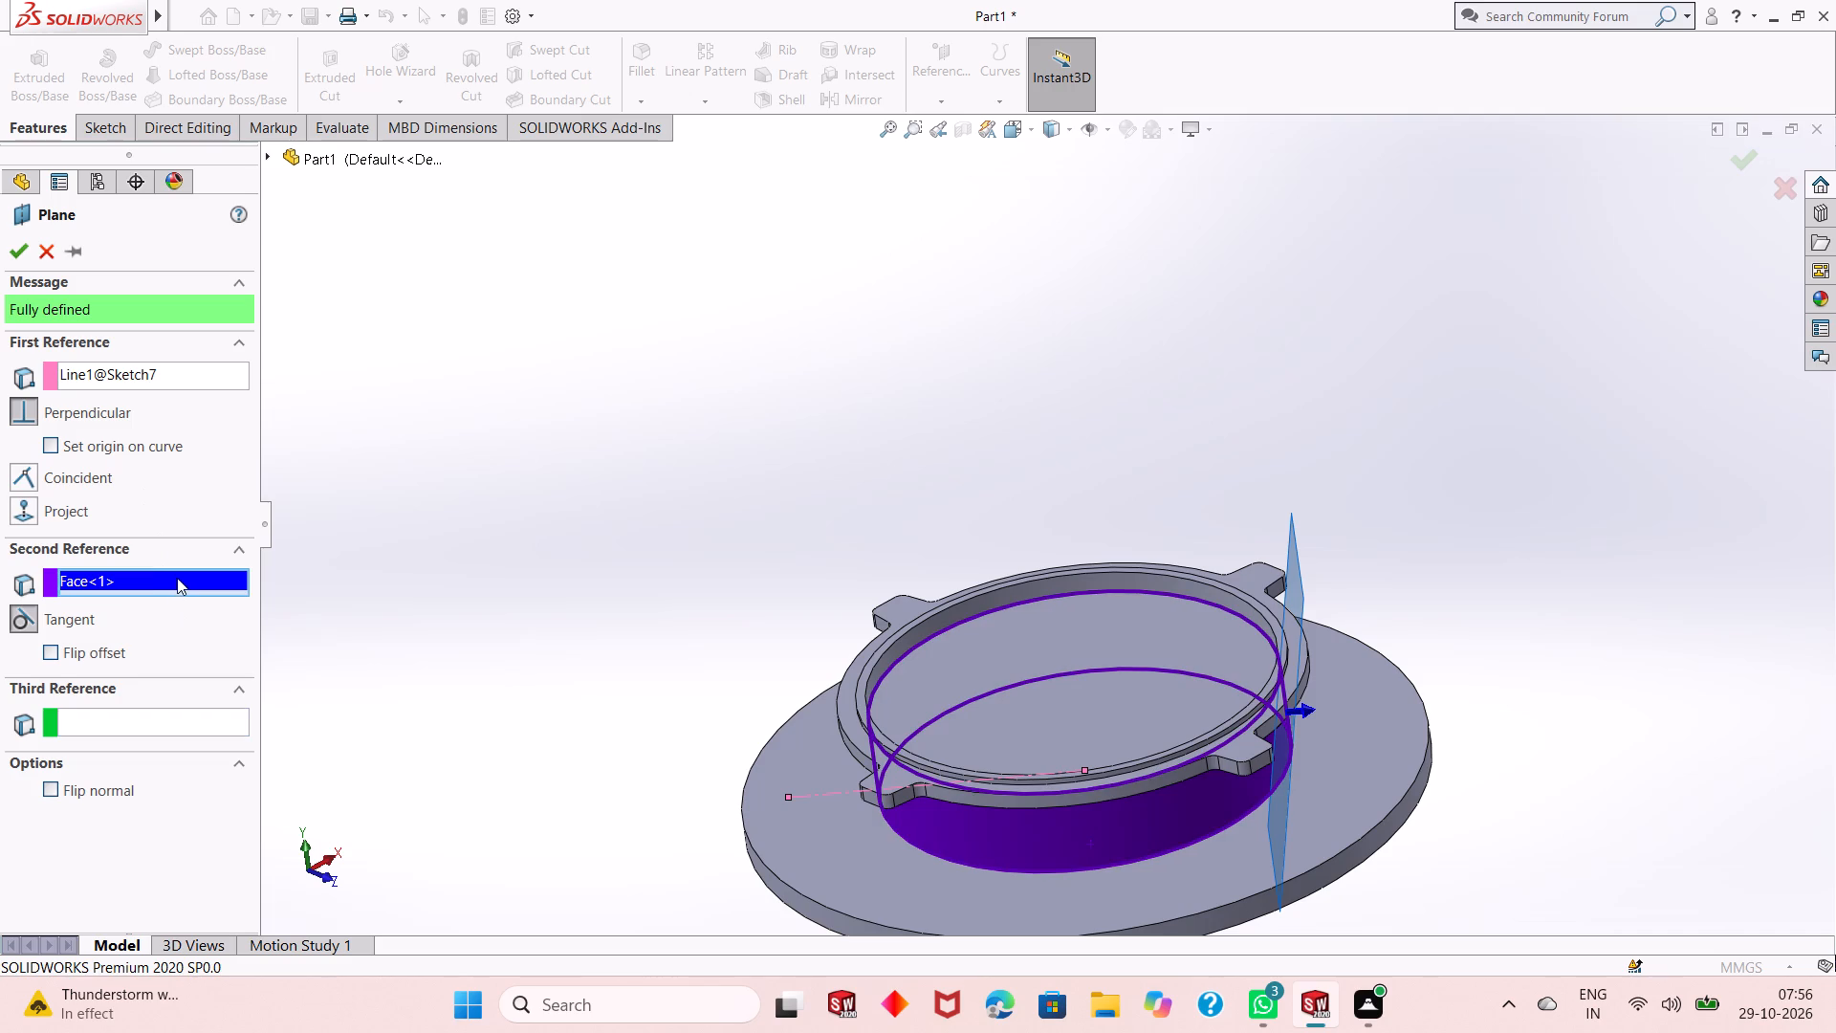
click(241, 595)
Use the disc's top face as the perpendicular second reference and create the plane through the 45° construction line.
click(880, 863)
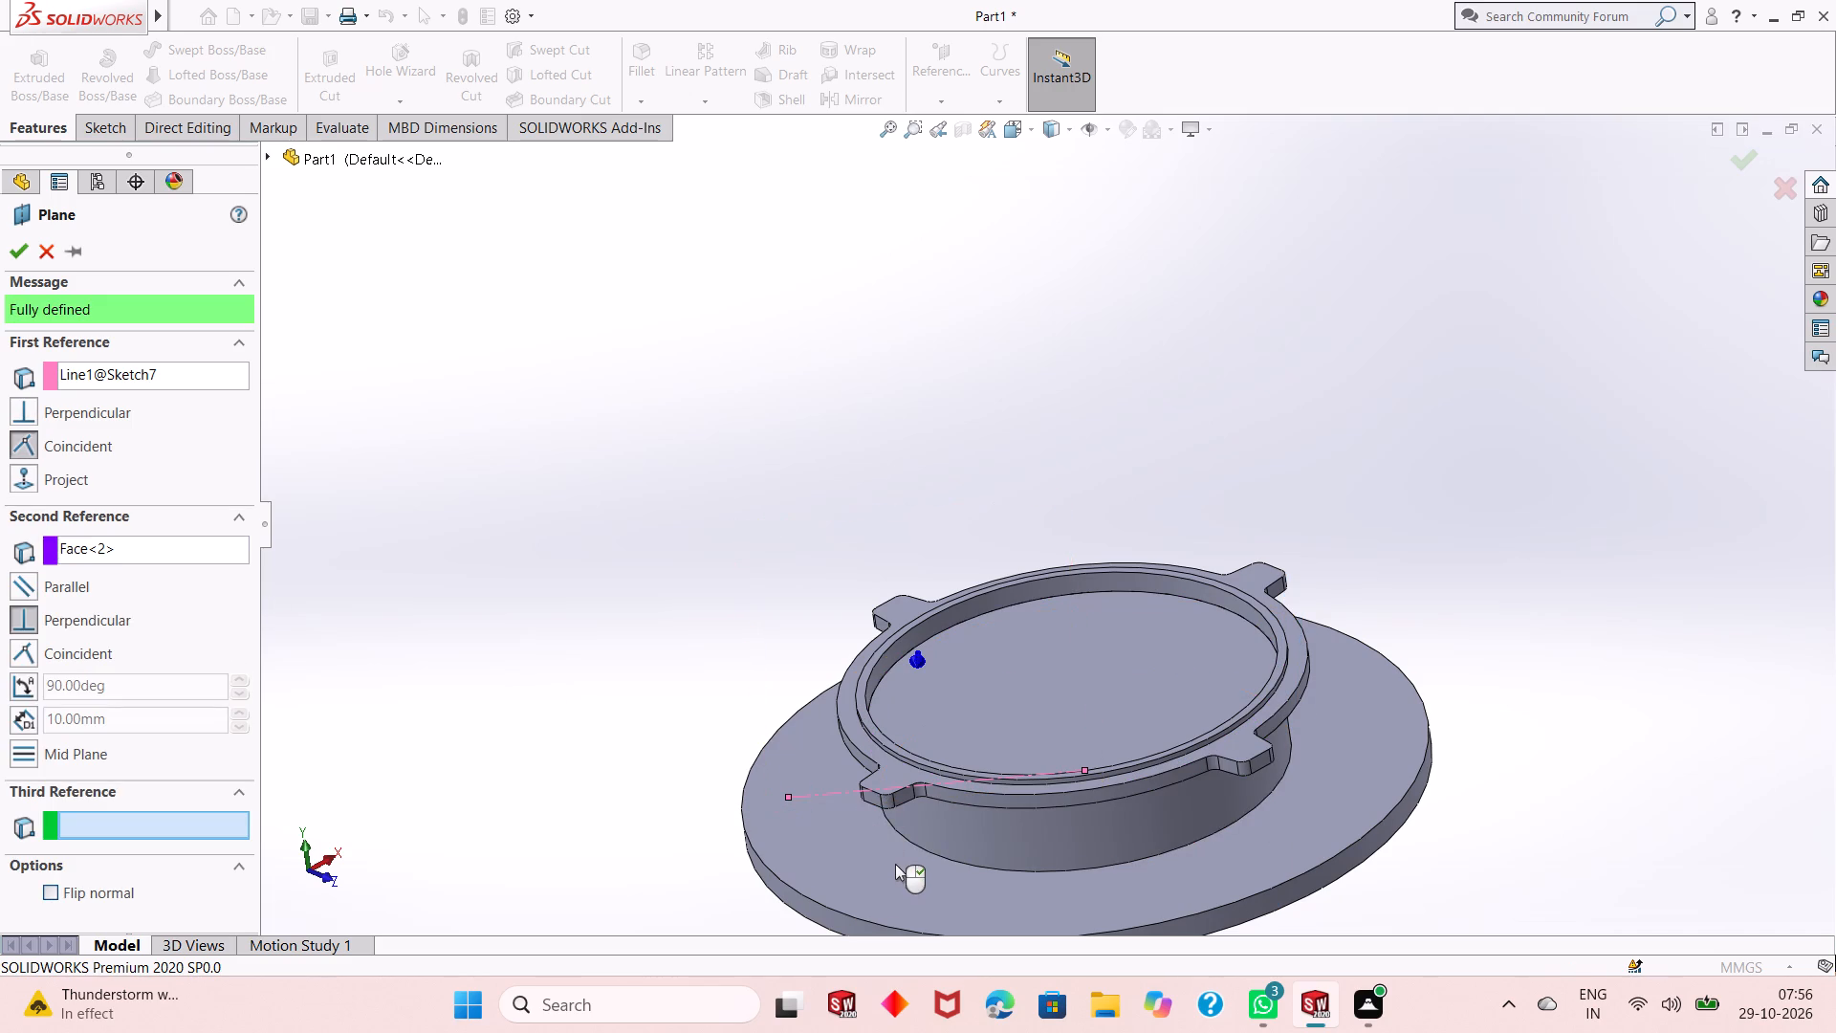
middle_drag(979, 766, 1103, 912)
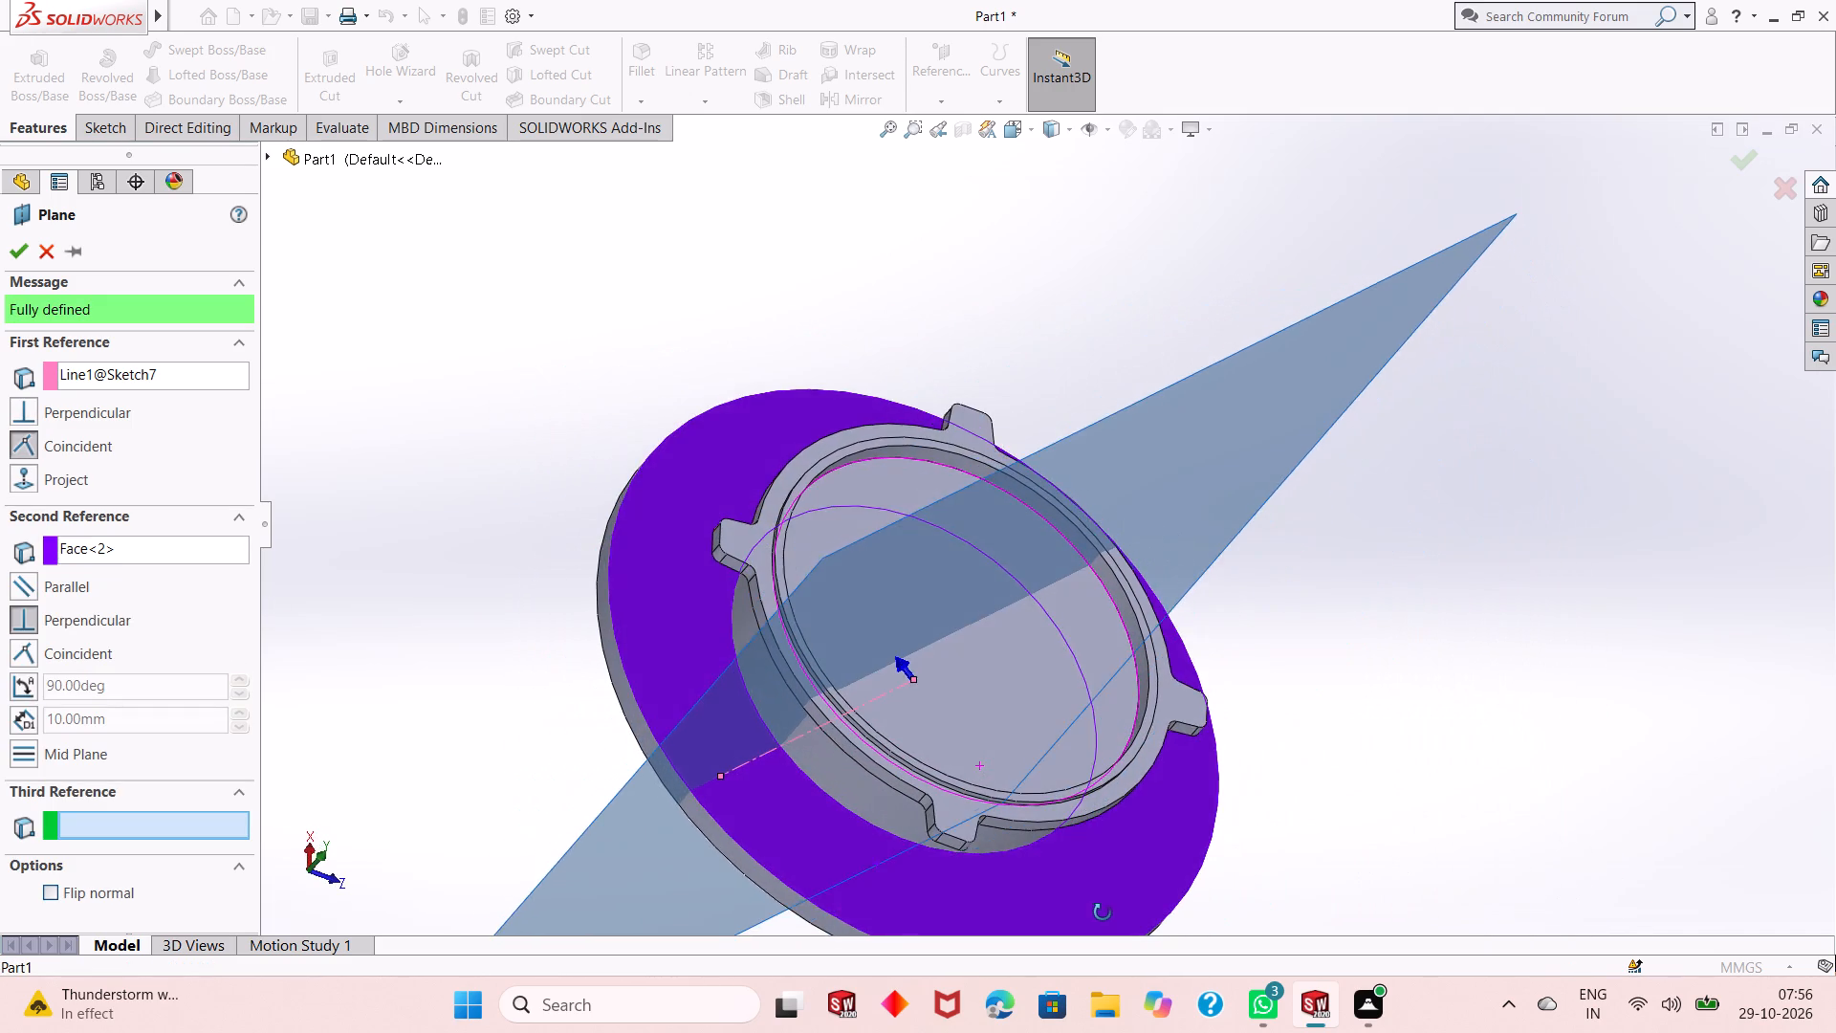
middle_drag(1103, 912, 959, 728)
scroll(956, 732, up, 5)
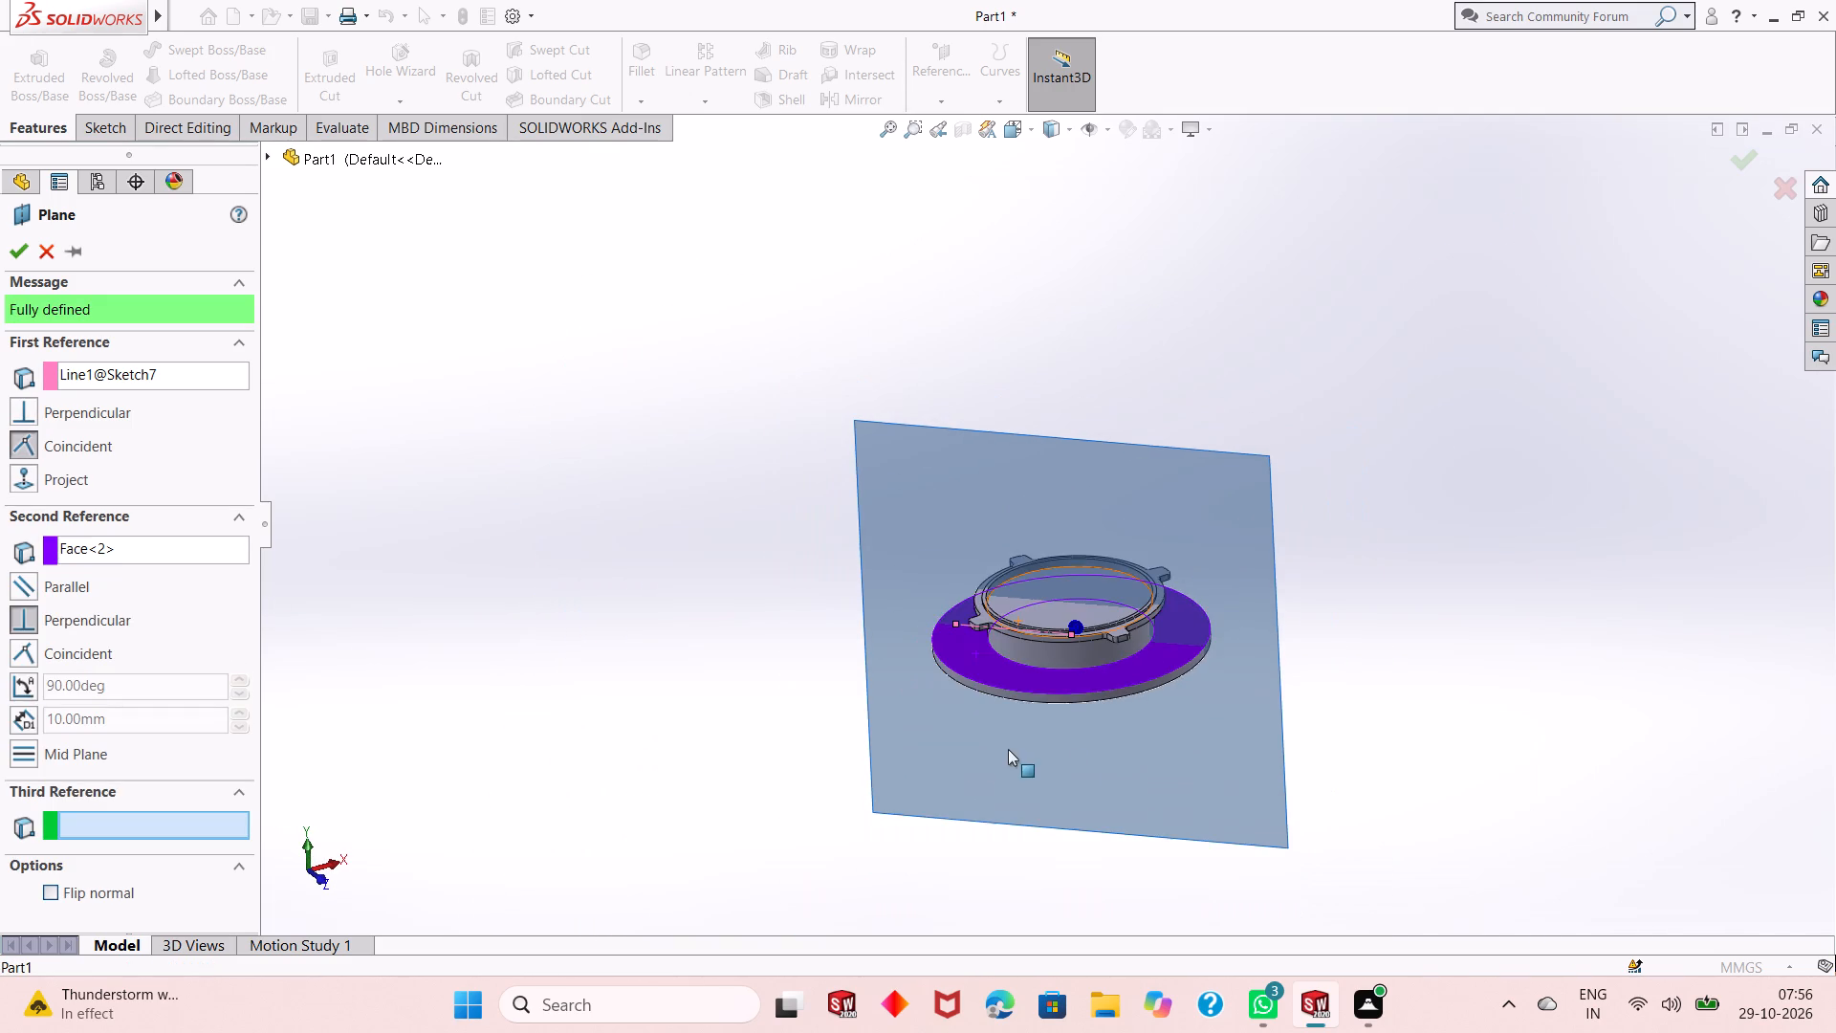
middle_drag(1098, 771, 1156, 642)
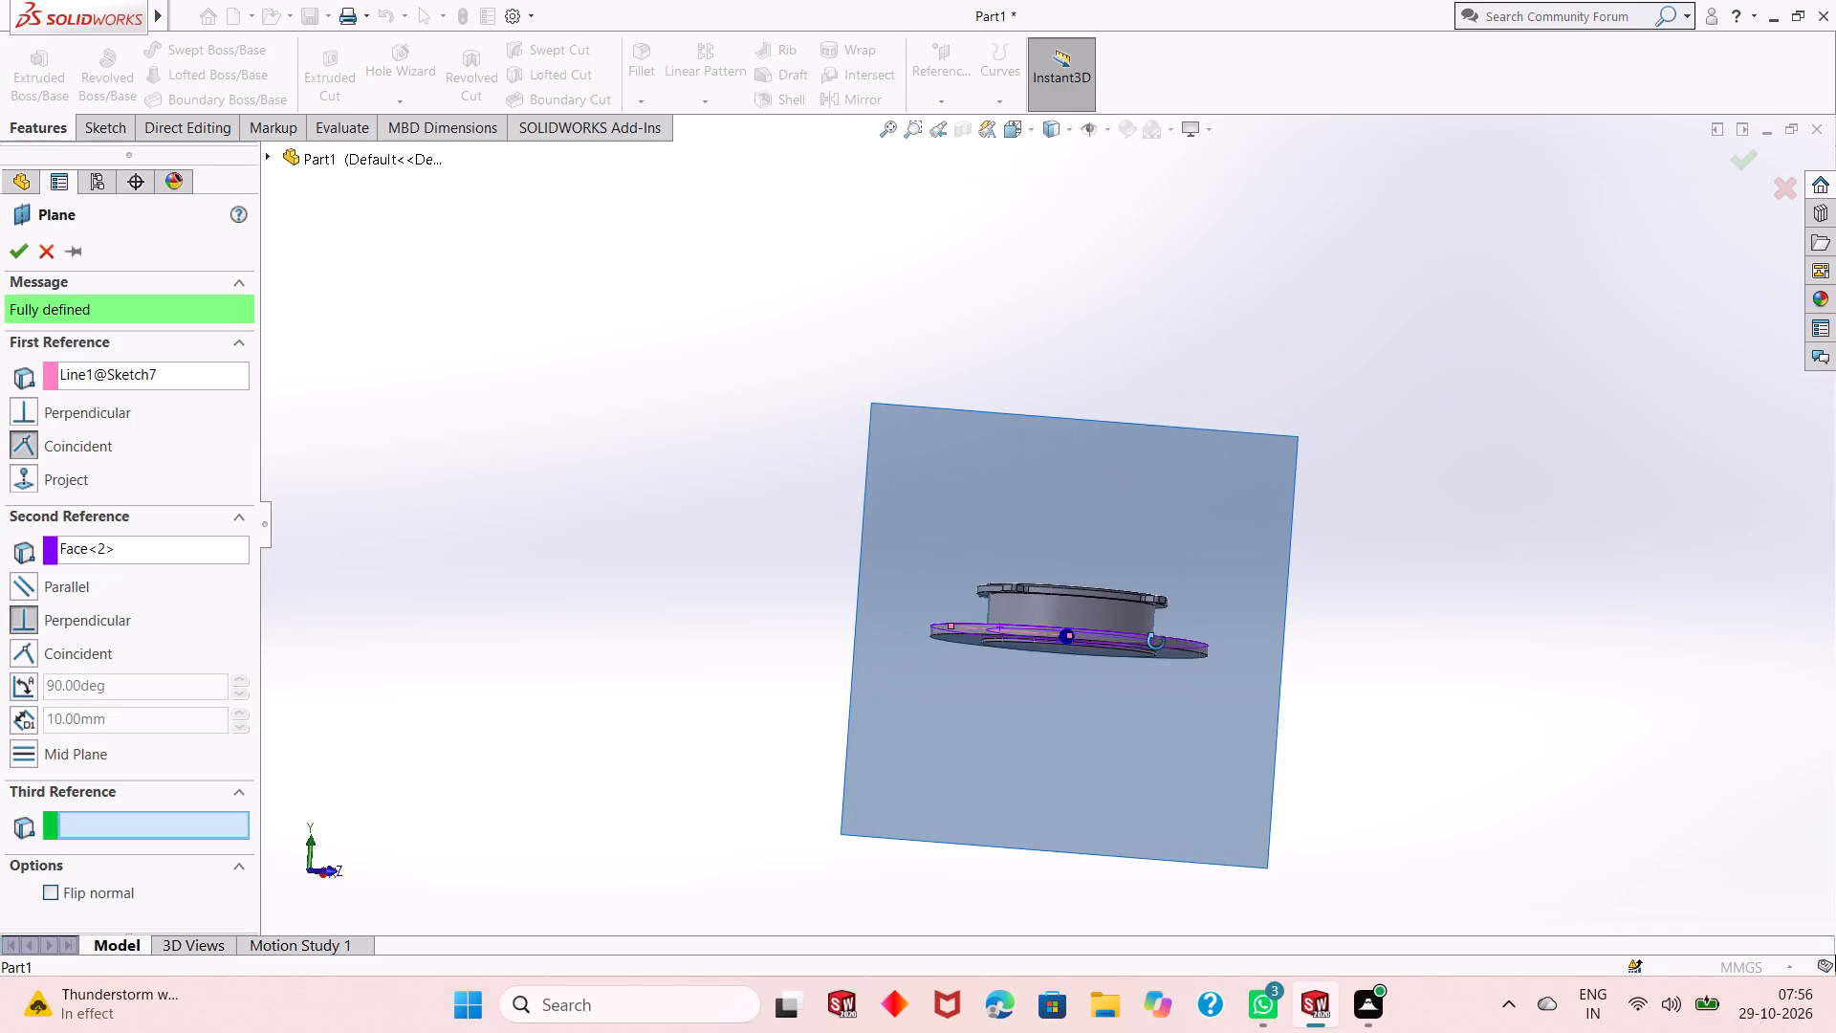
middle_drag(1156, 642, 1169, 757)
scroll(1130, 659, down, 2)
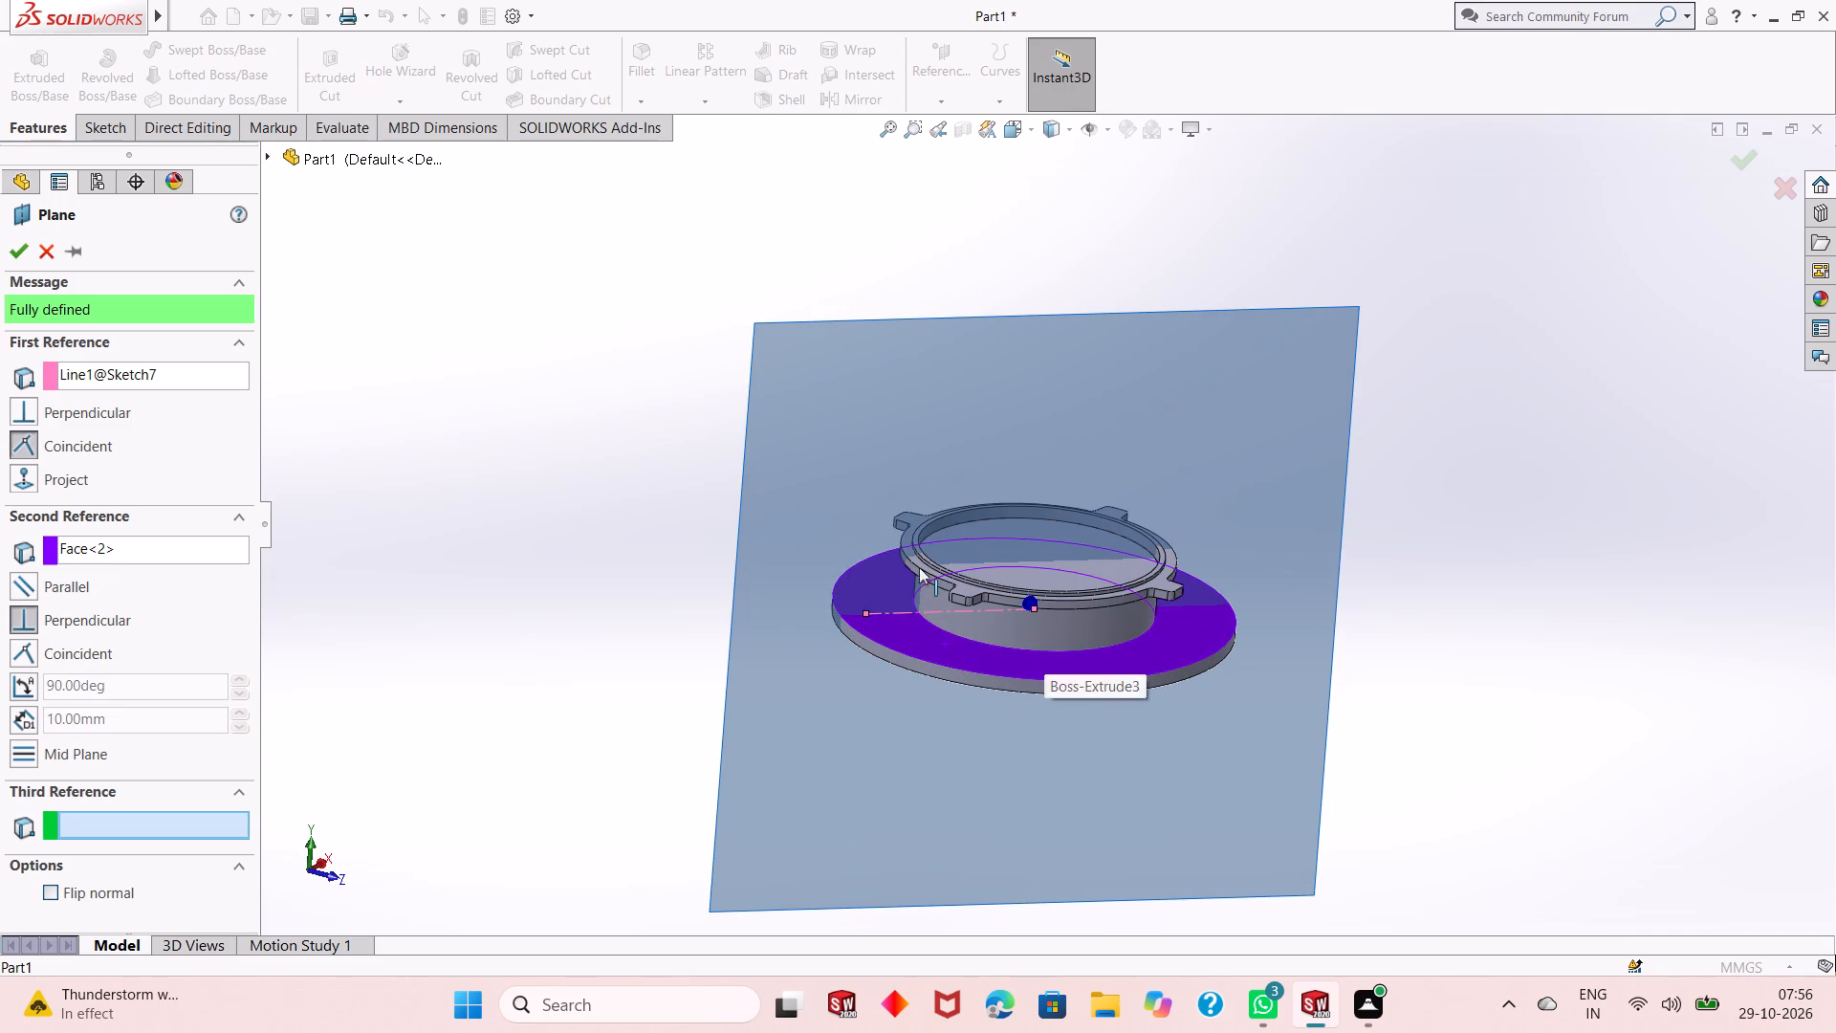
click(26, 264)
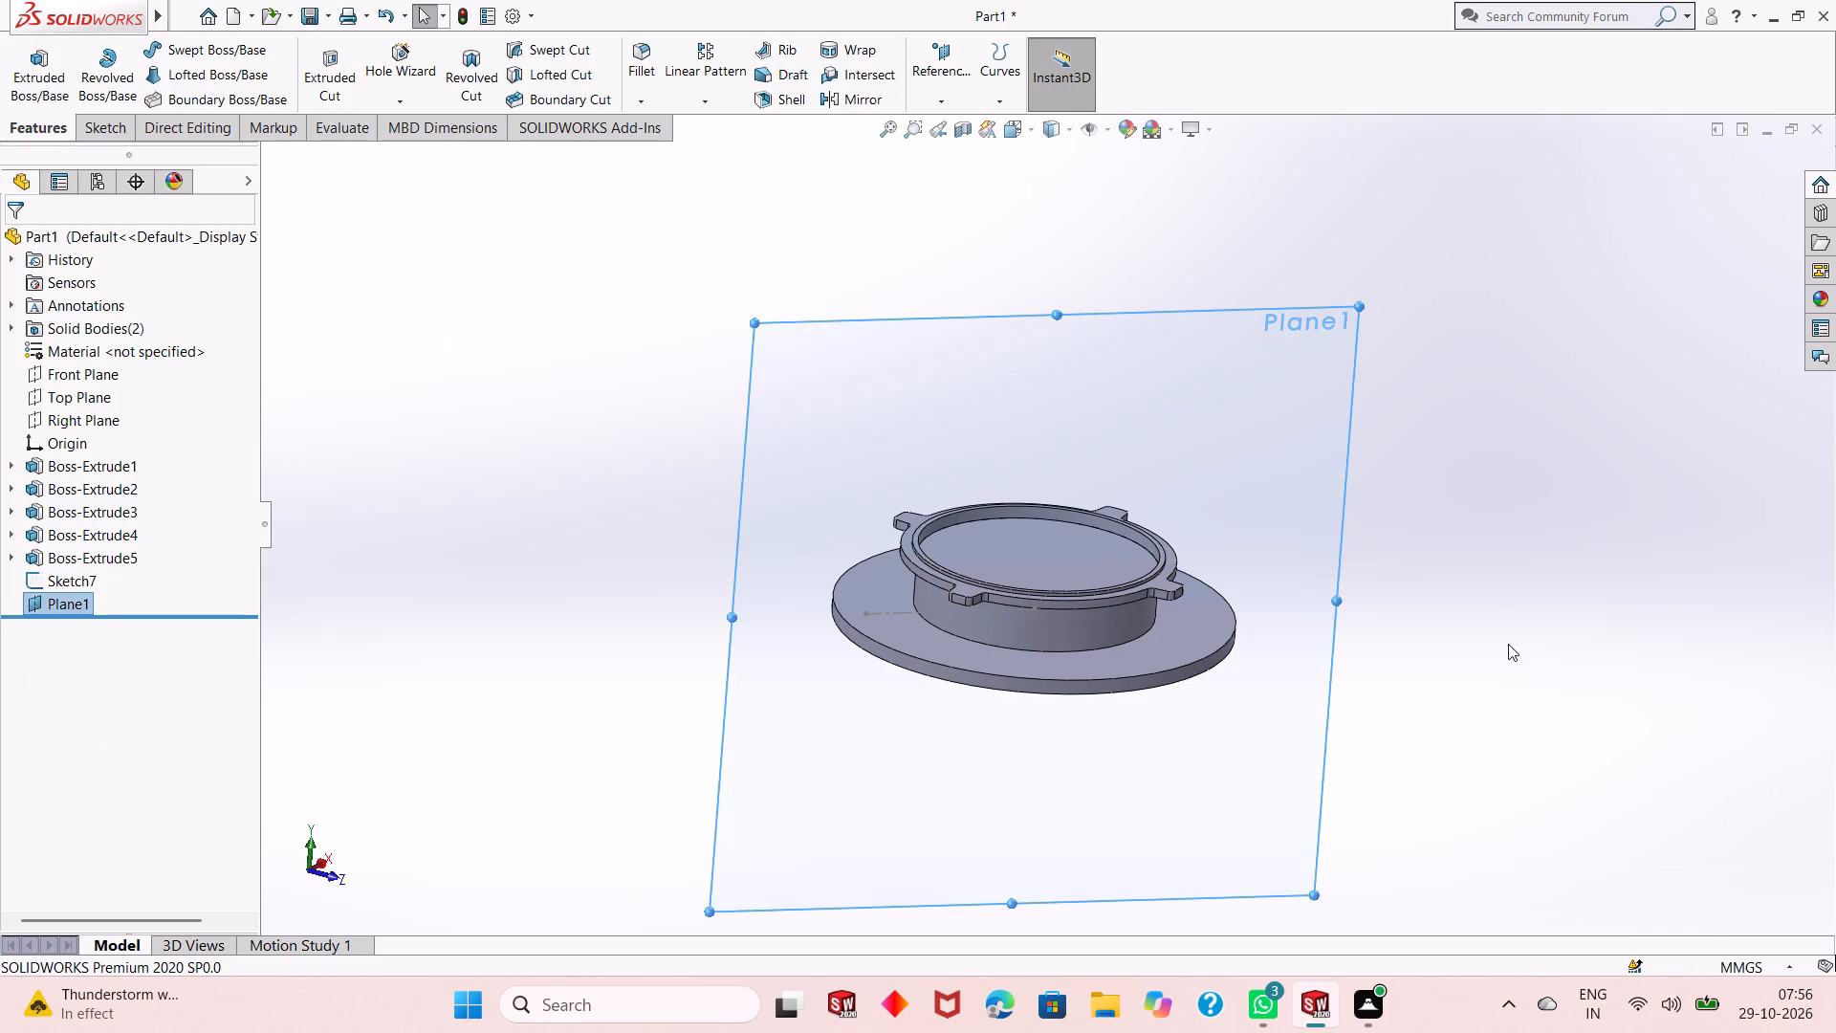
Start a sketch on the new 45° reference plane and view it square-on.
middle_drag(1209, 604, 1203, 544)
right_click(1211, 437)
click(1262, 416)
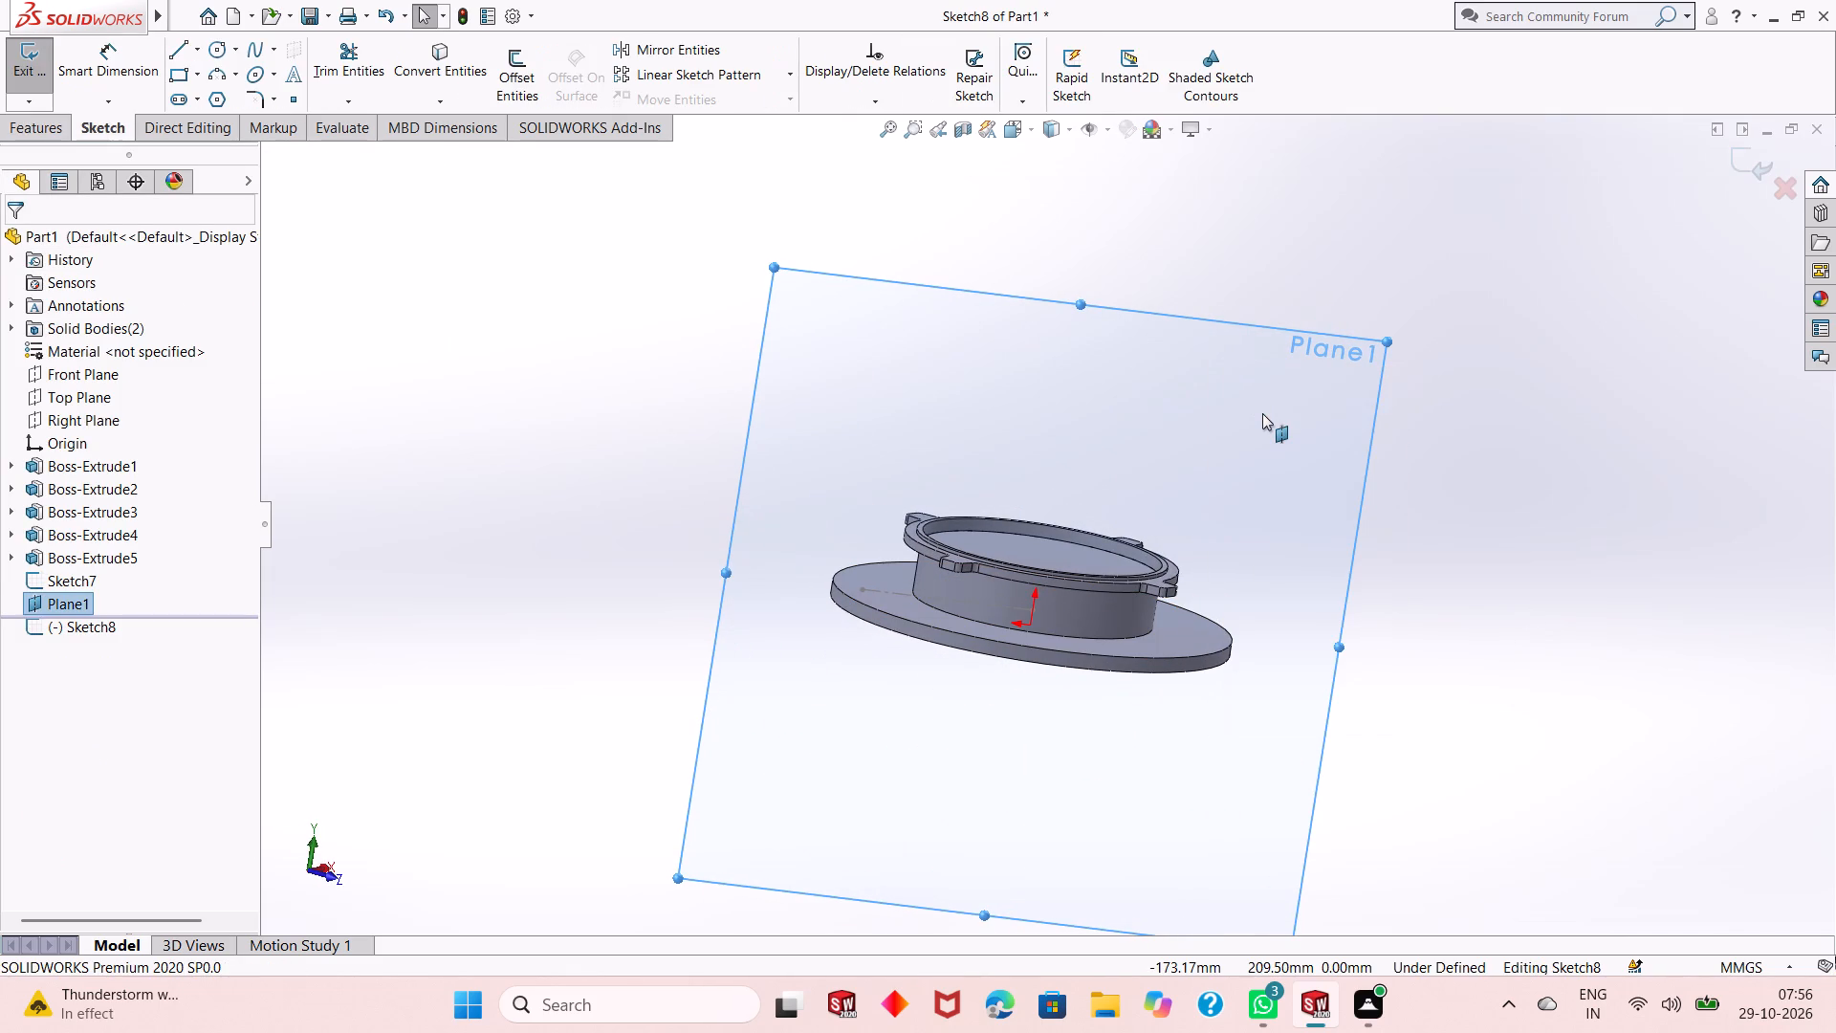
key(ctrl+8)
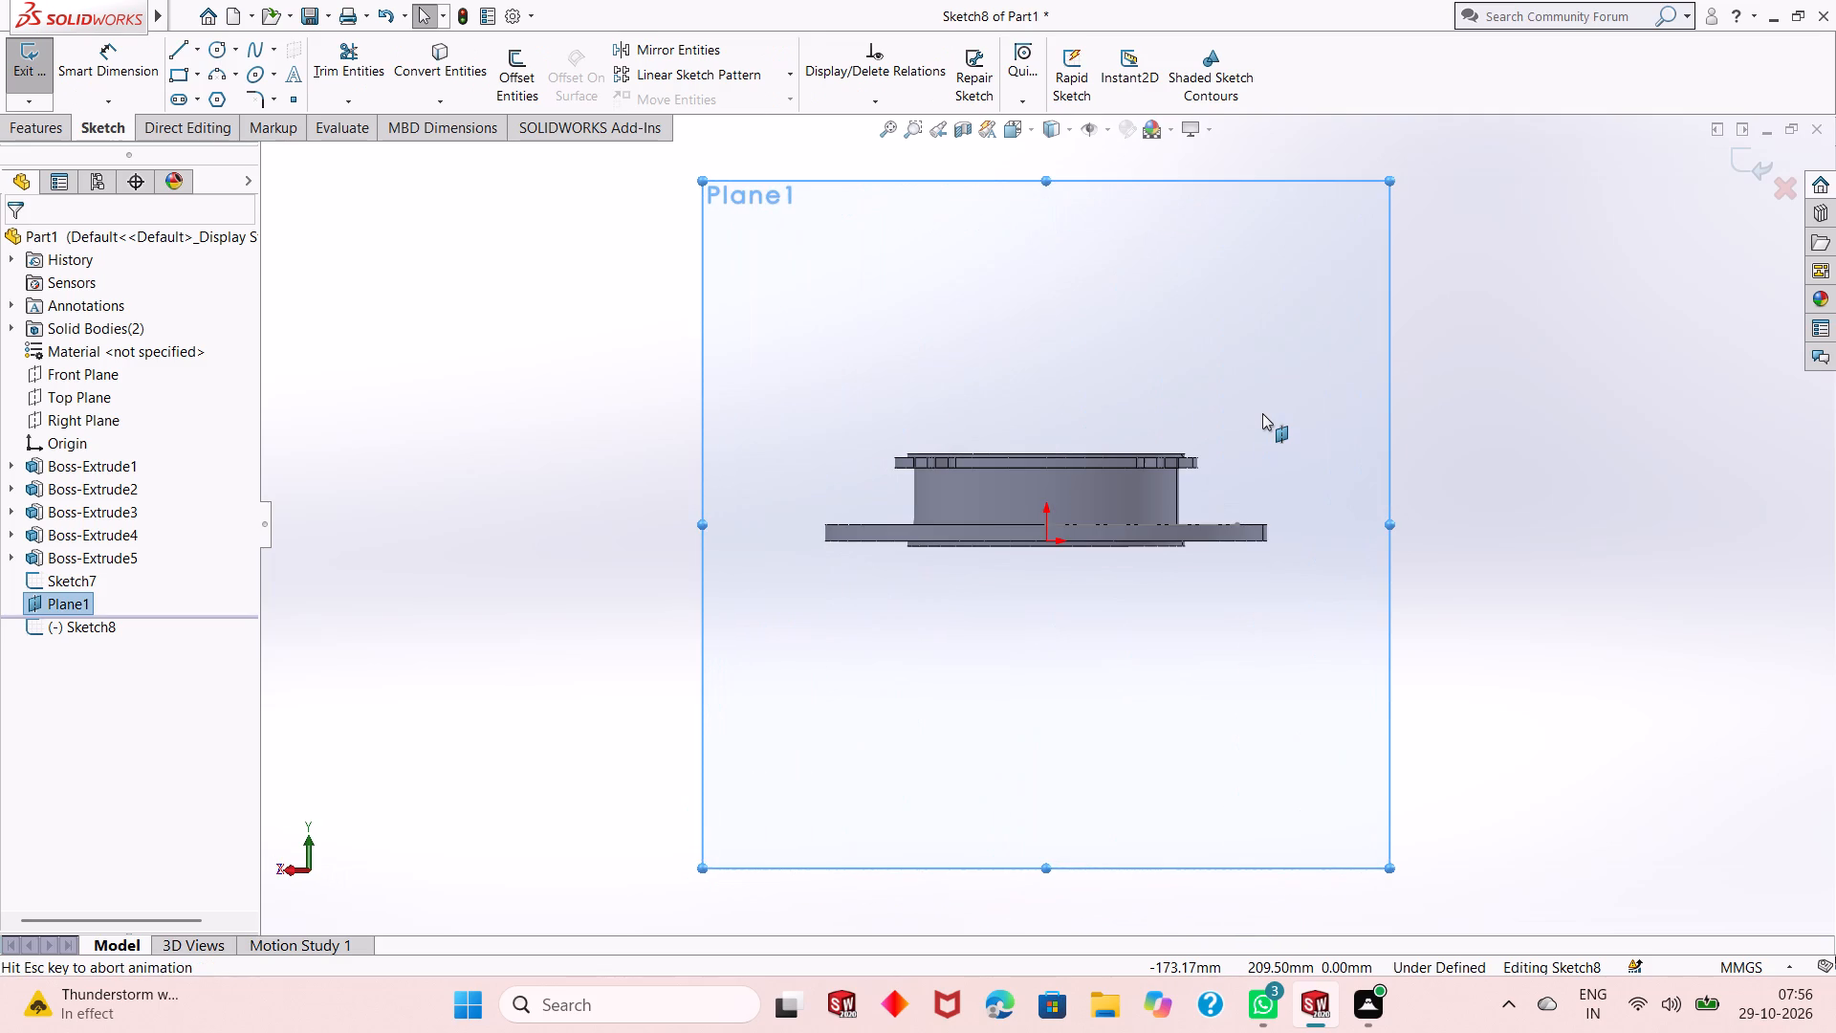
key(ctrl+8)
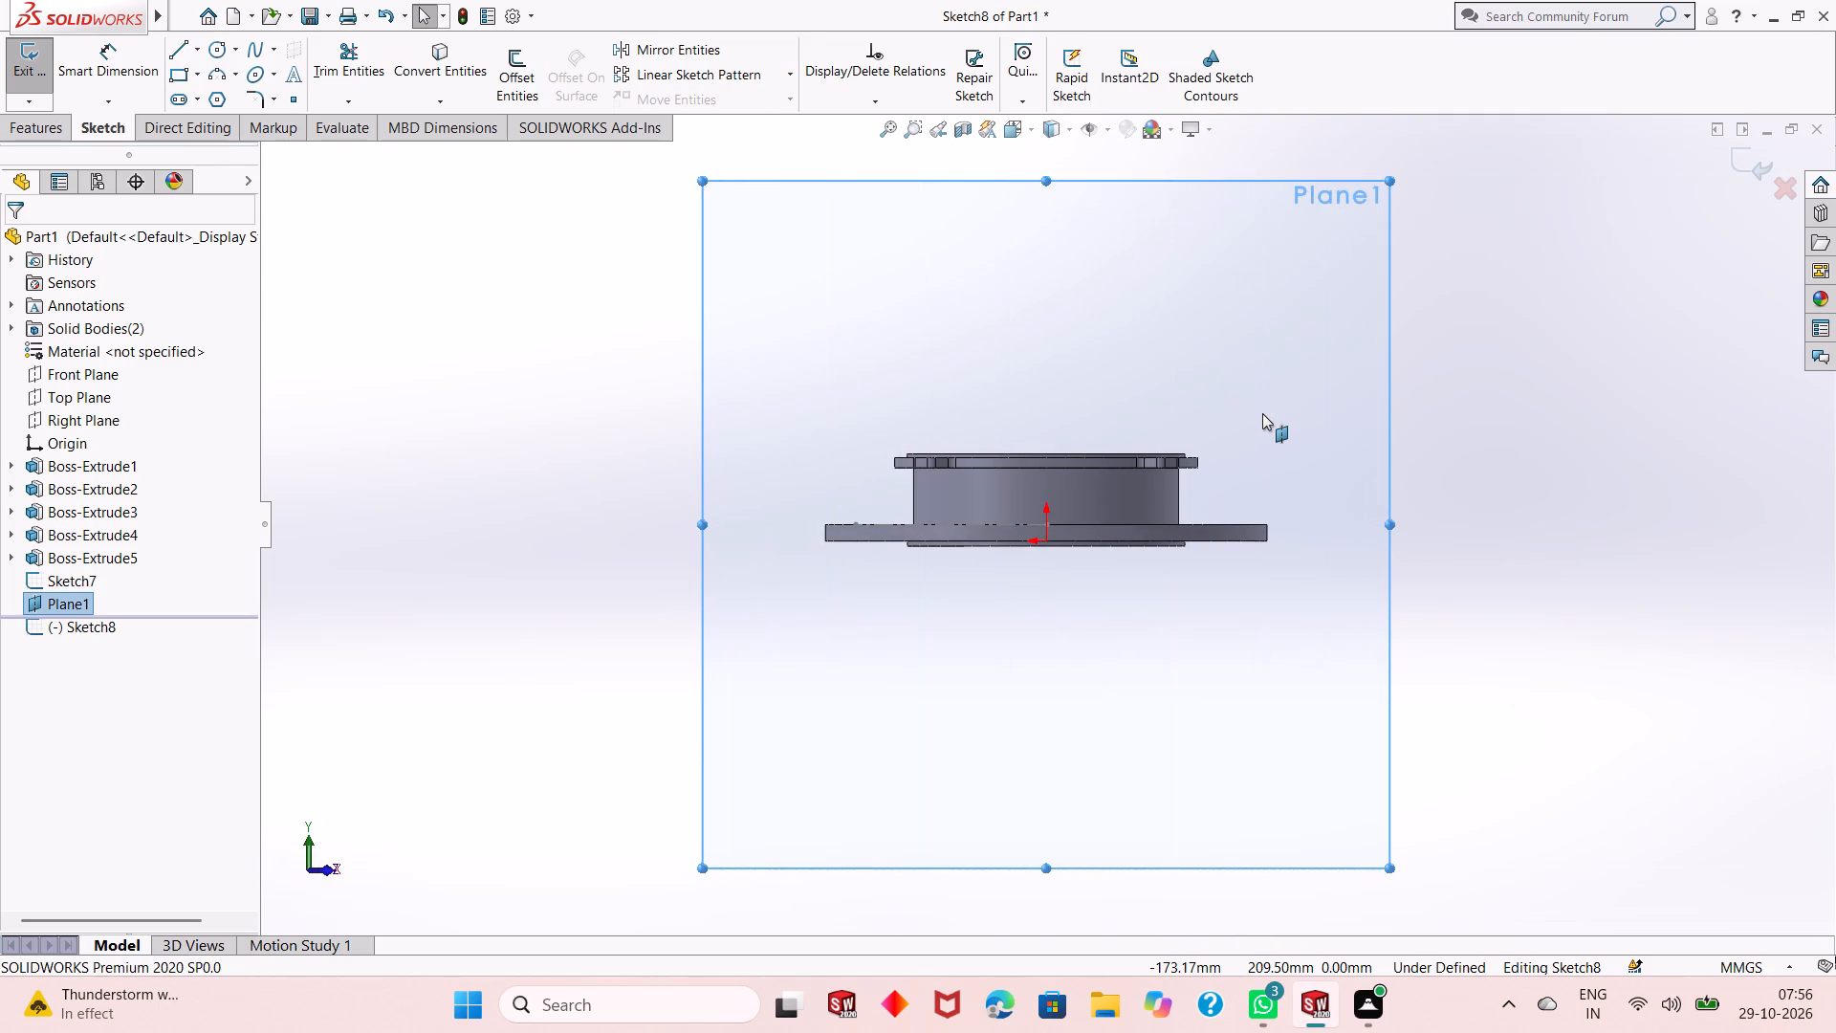
scroll(804, 493, down, 3)
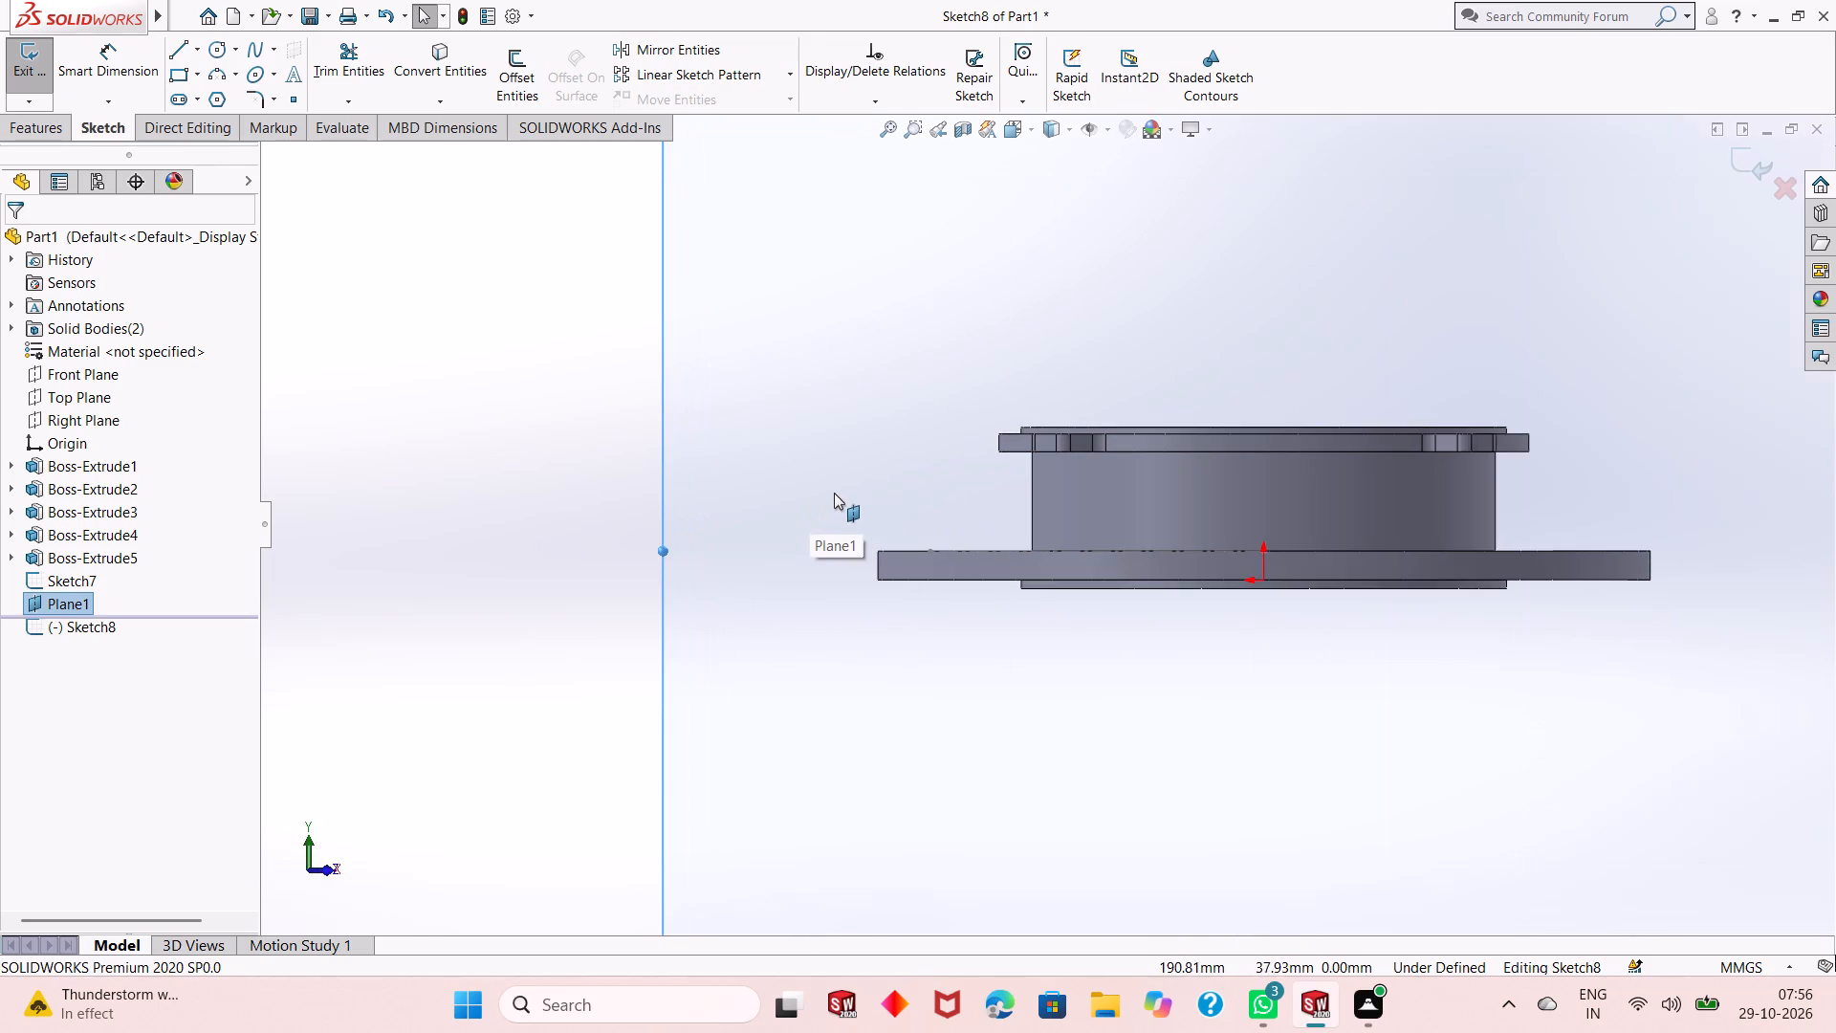
click(479, 388)
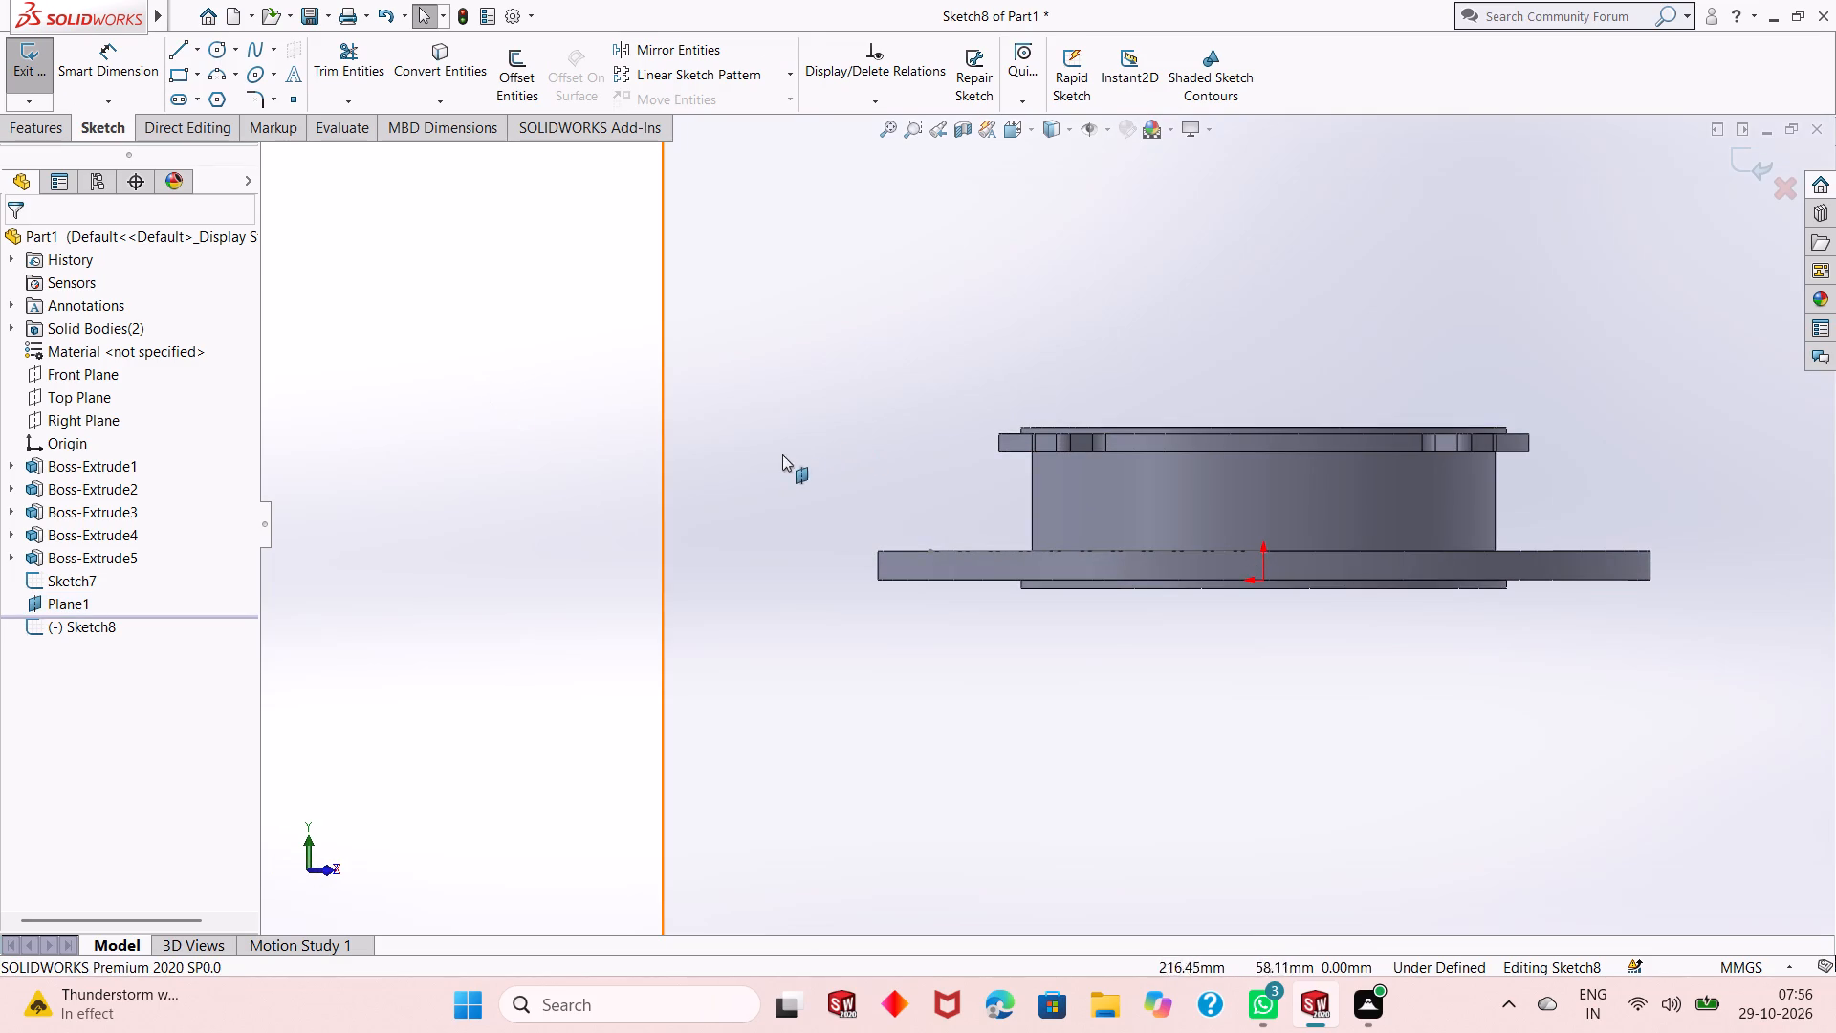
Sketch a slanted line about 61 mm long from the boss's outer corner beneath the toothed ring to the disc's top face.
click(184, 47)
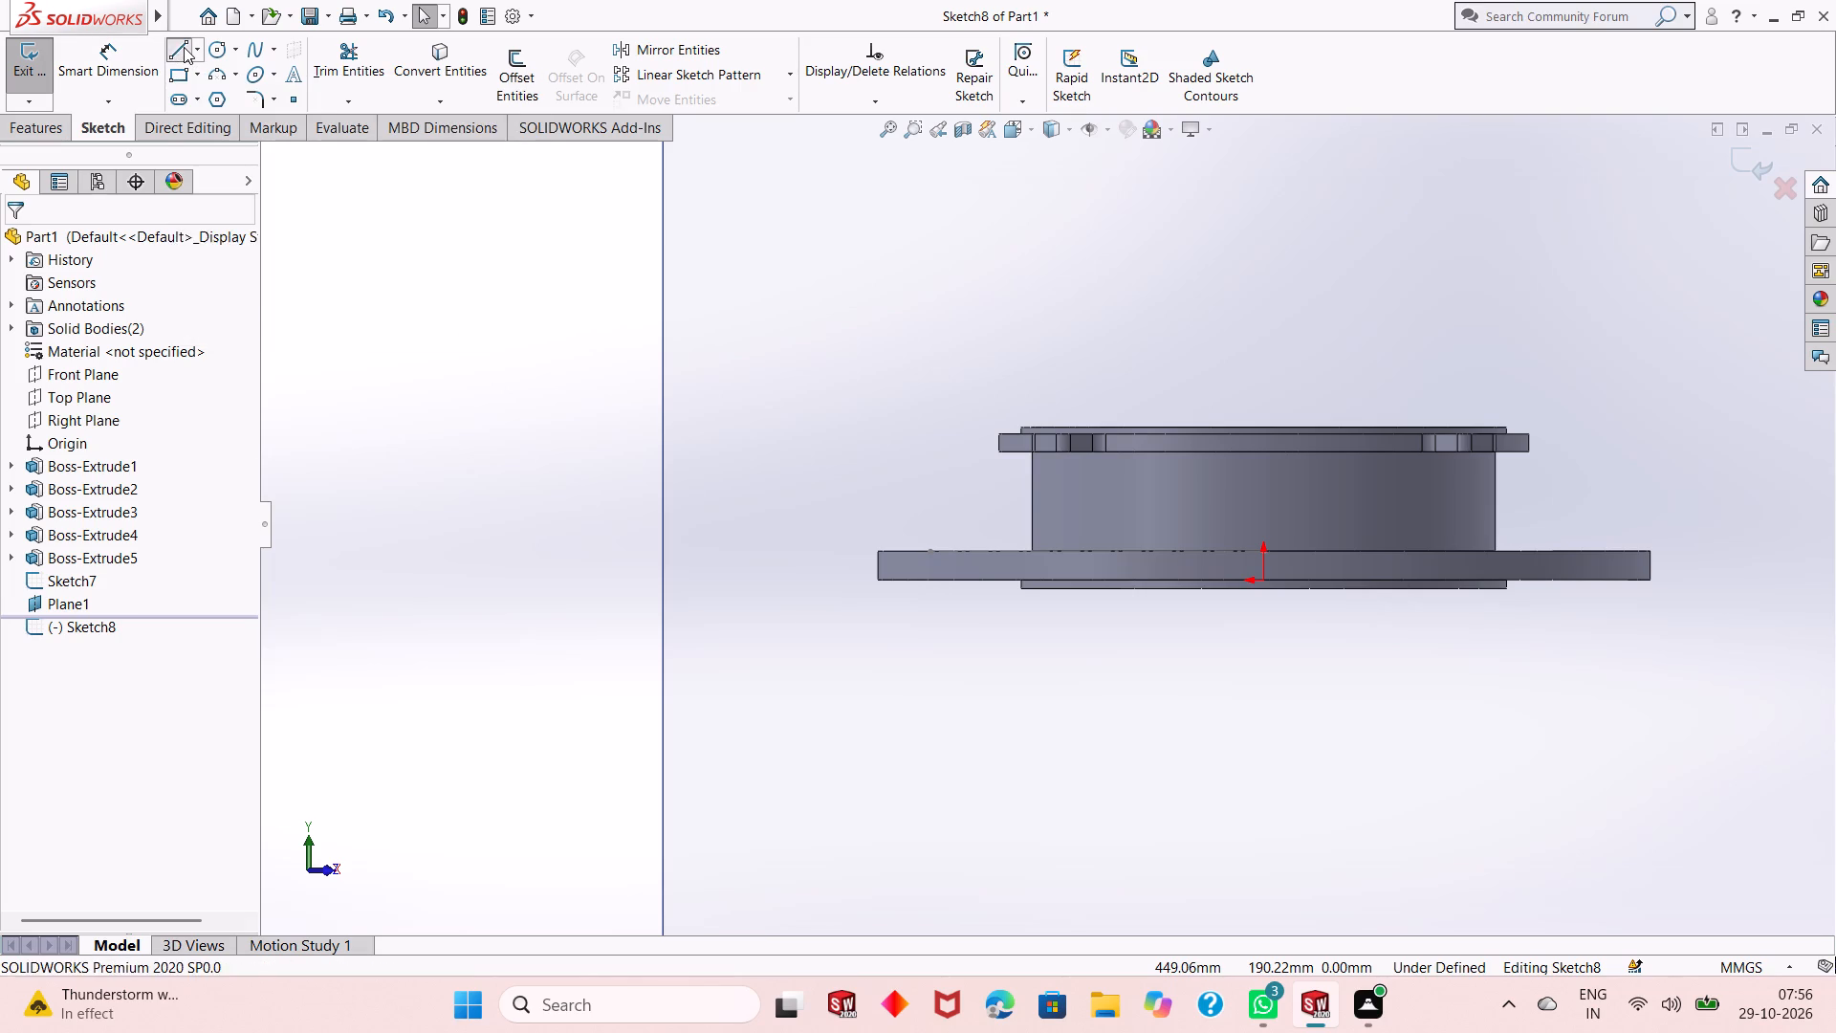
scroll(1011, 460, down, 3)
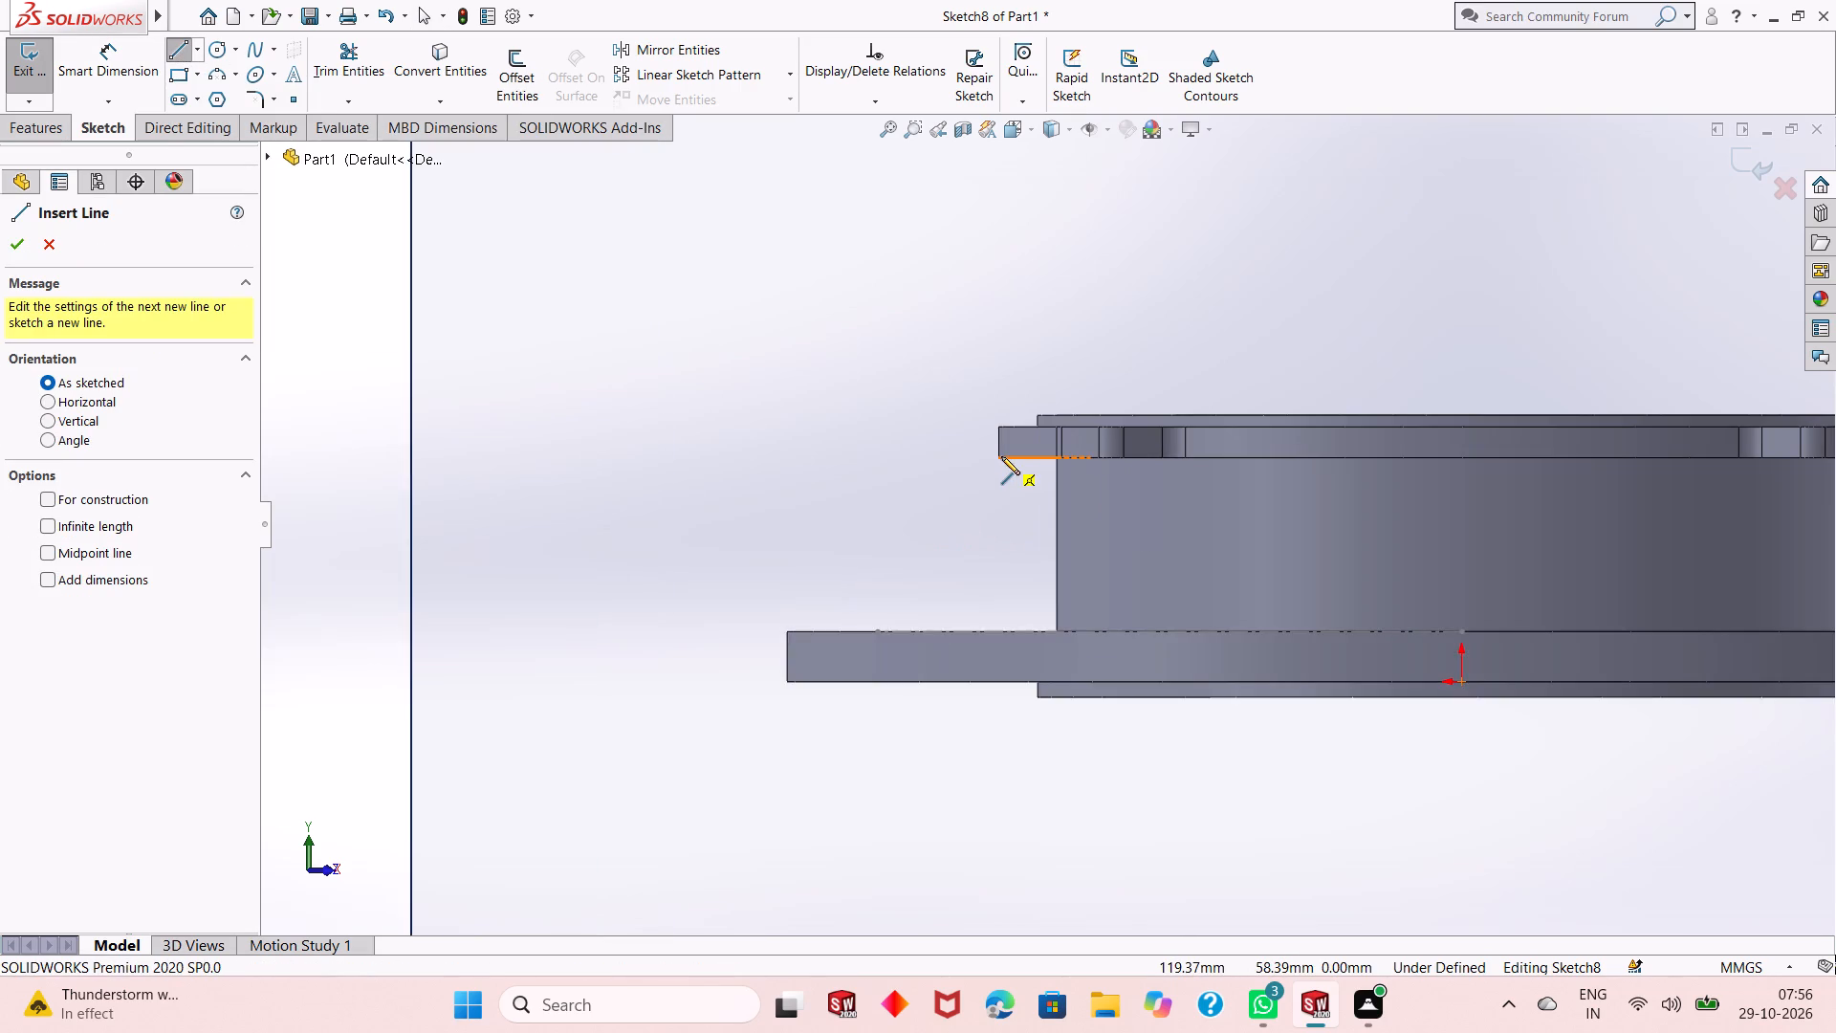
scroll(1001, 456, down, 2)
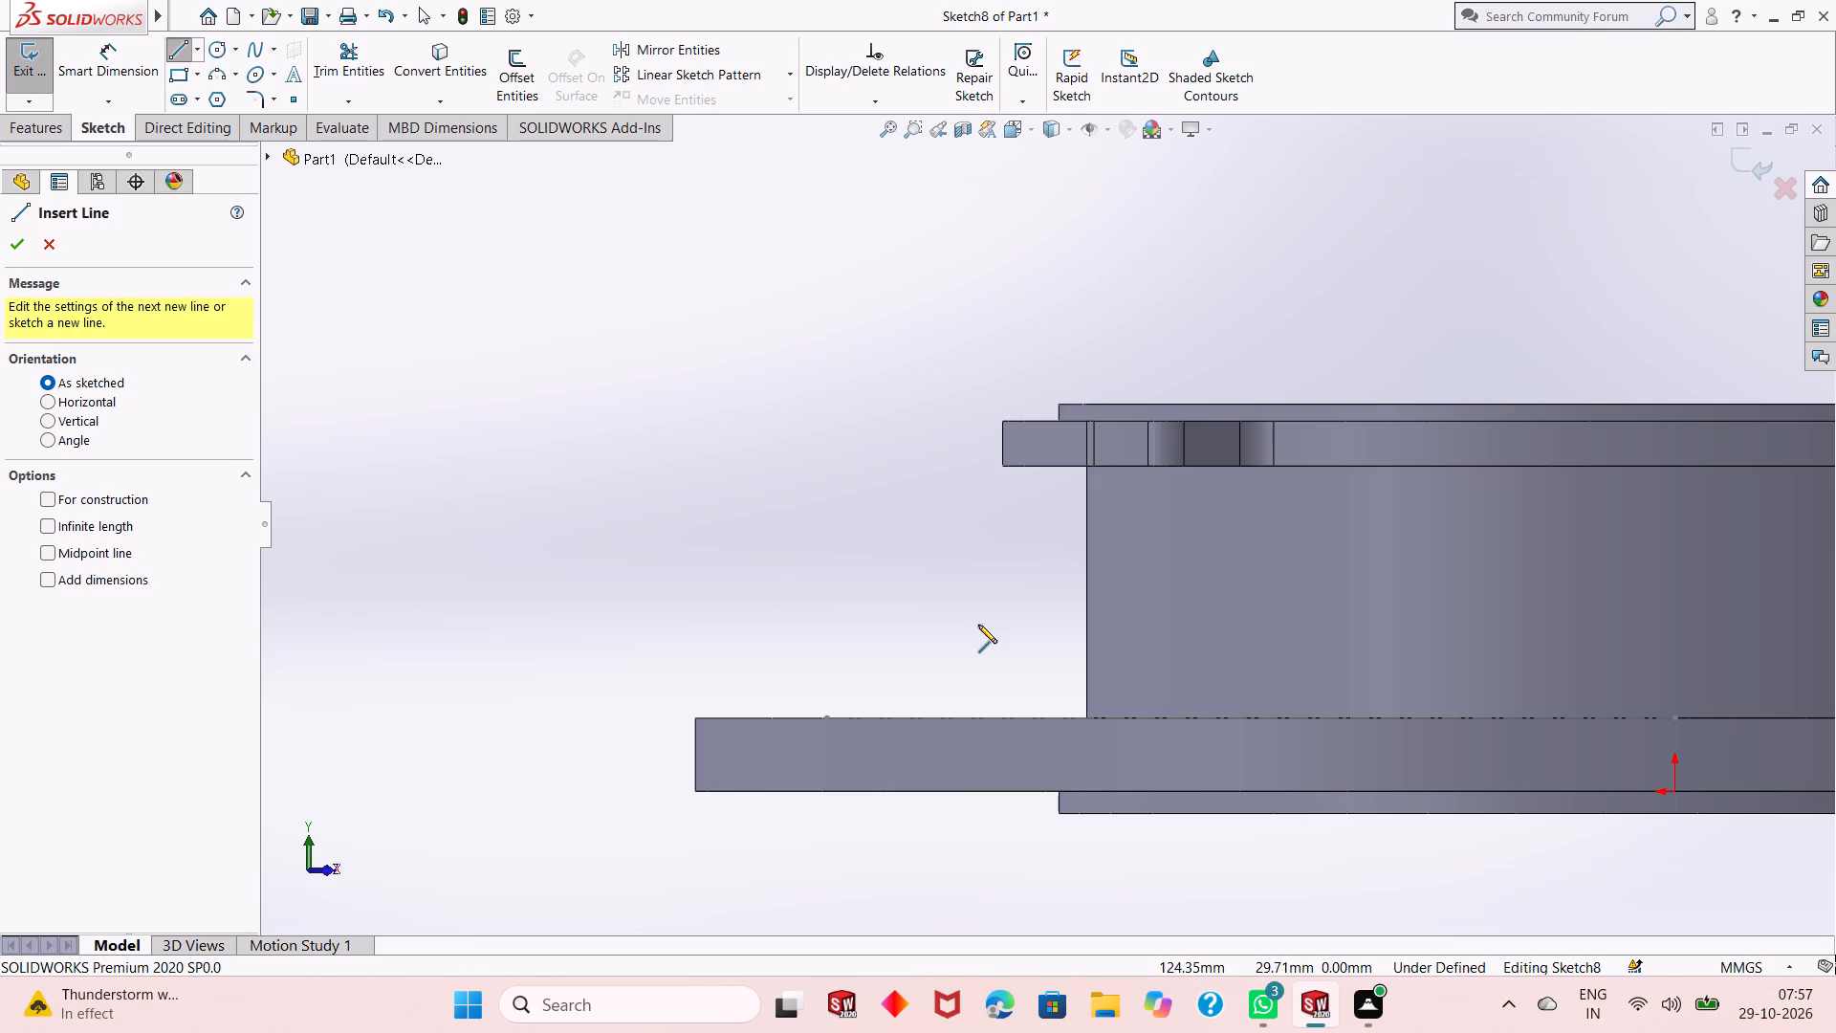
scroll(1051, 705, up, 1)
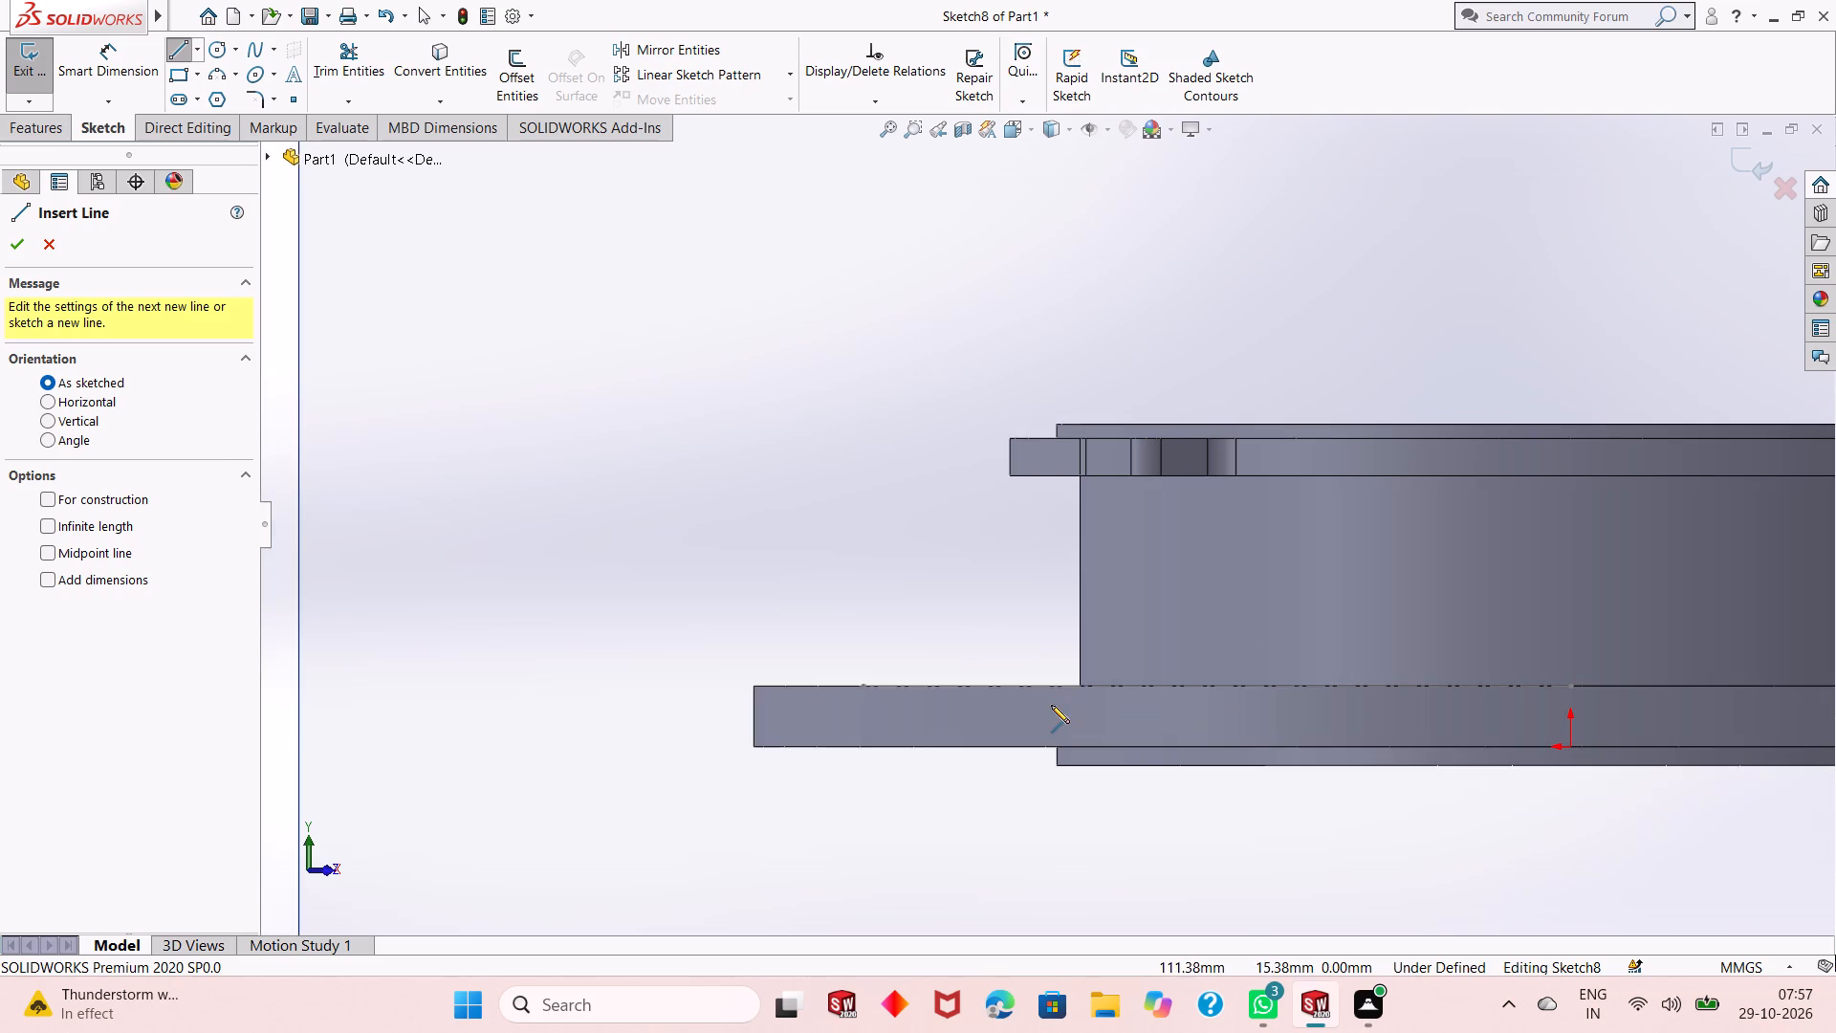
scroll(1029, 642, down, 1)
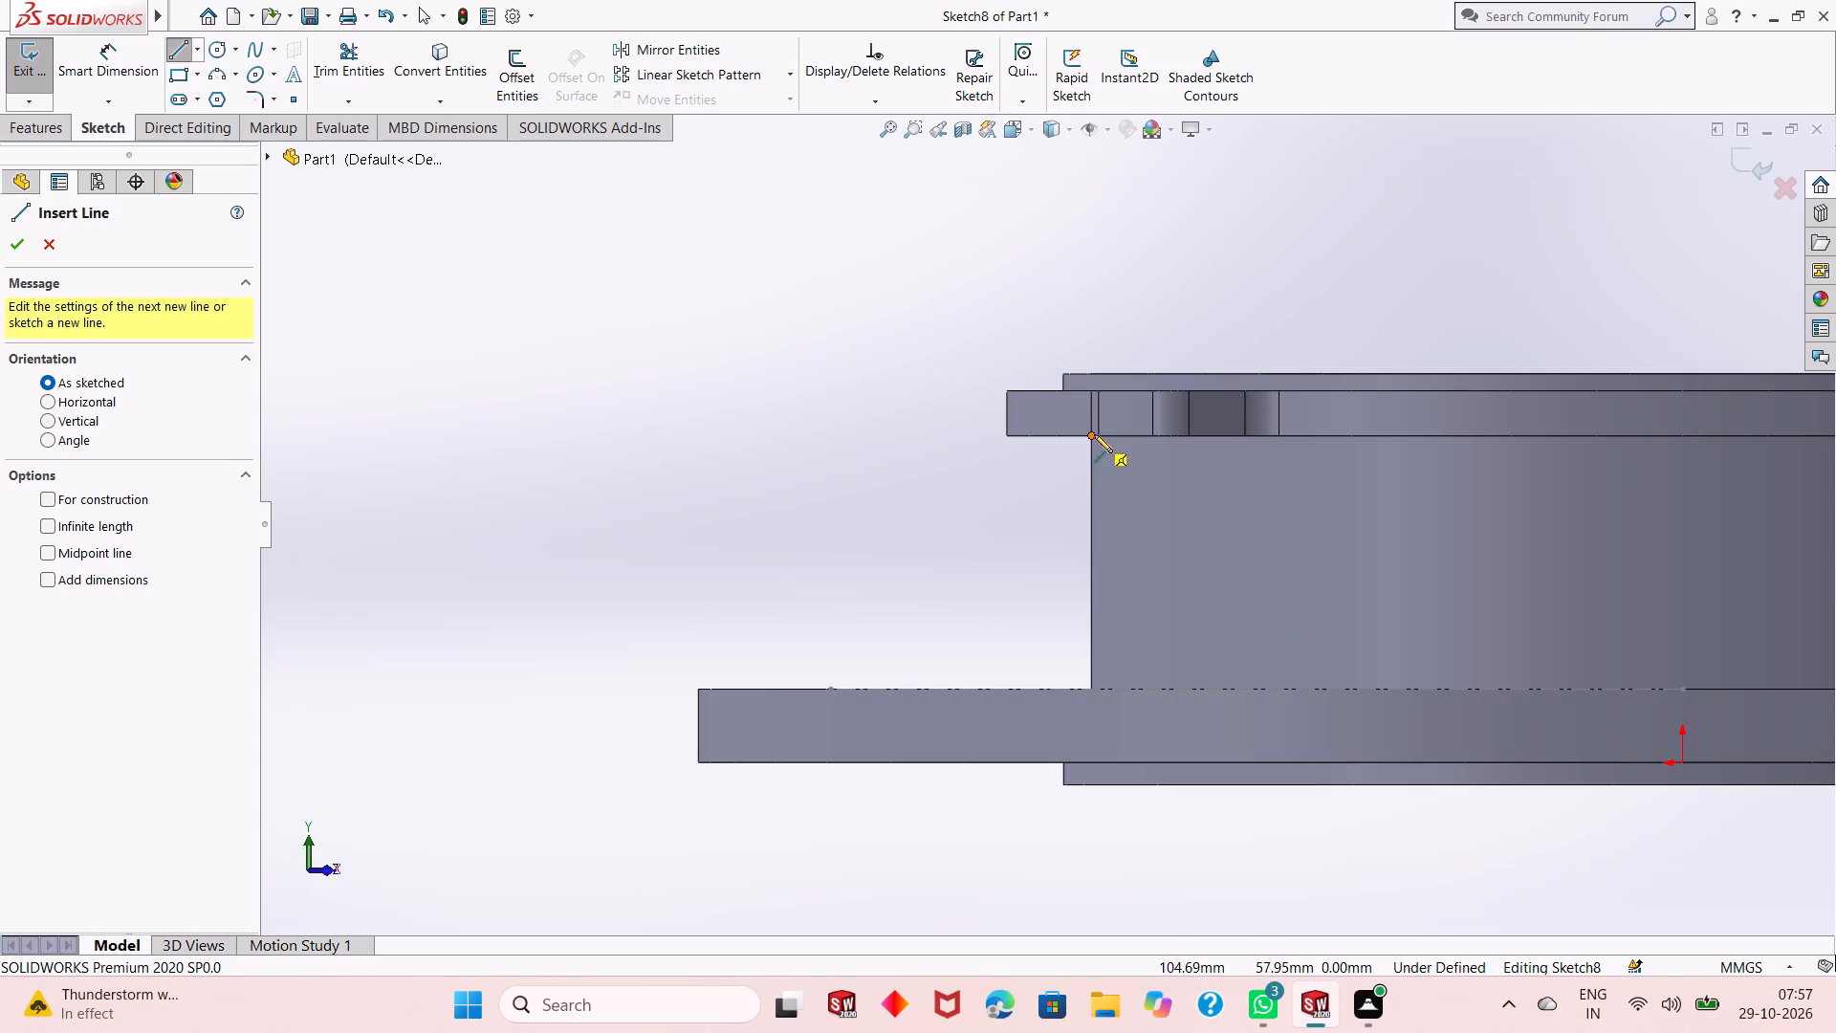
click(1094, 434)
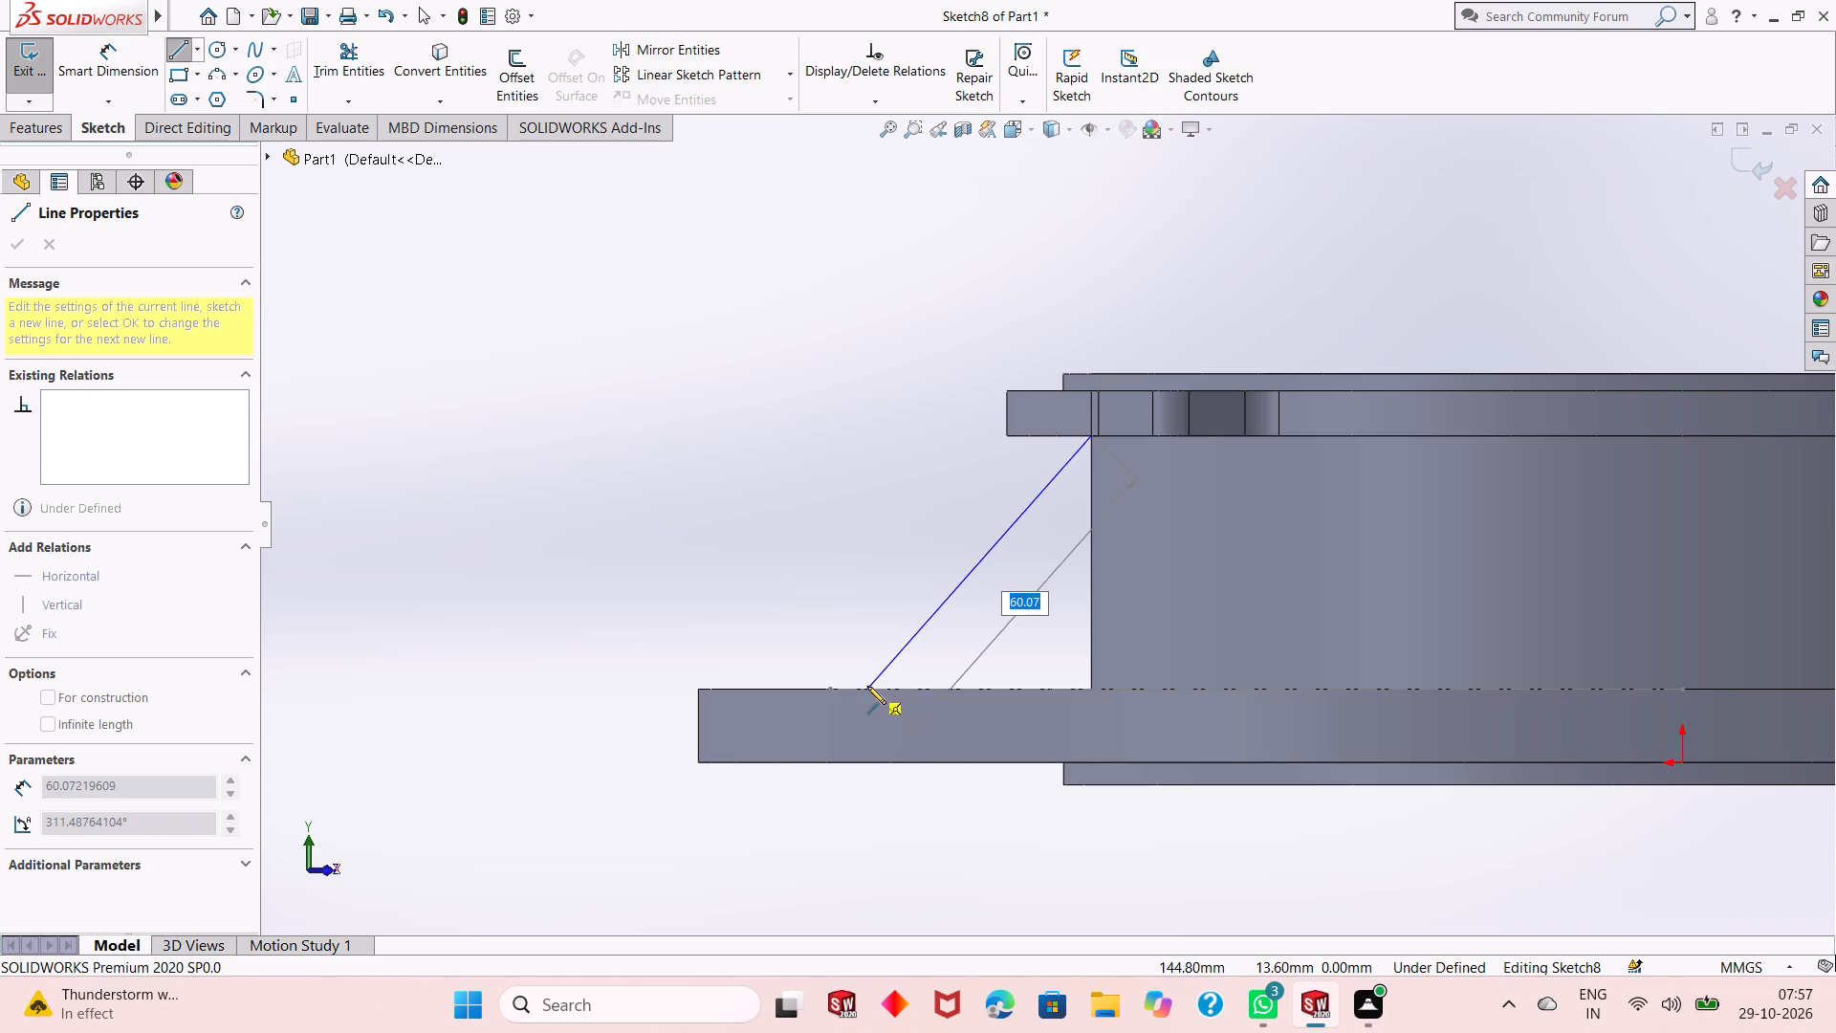
click(861, 688)
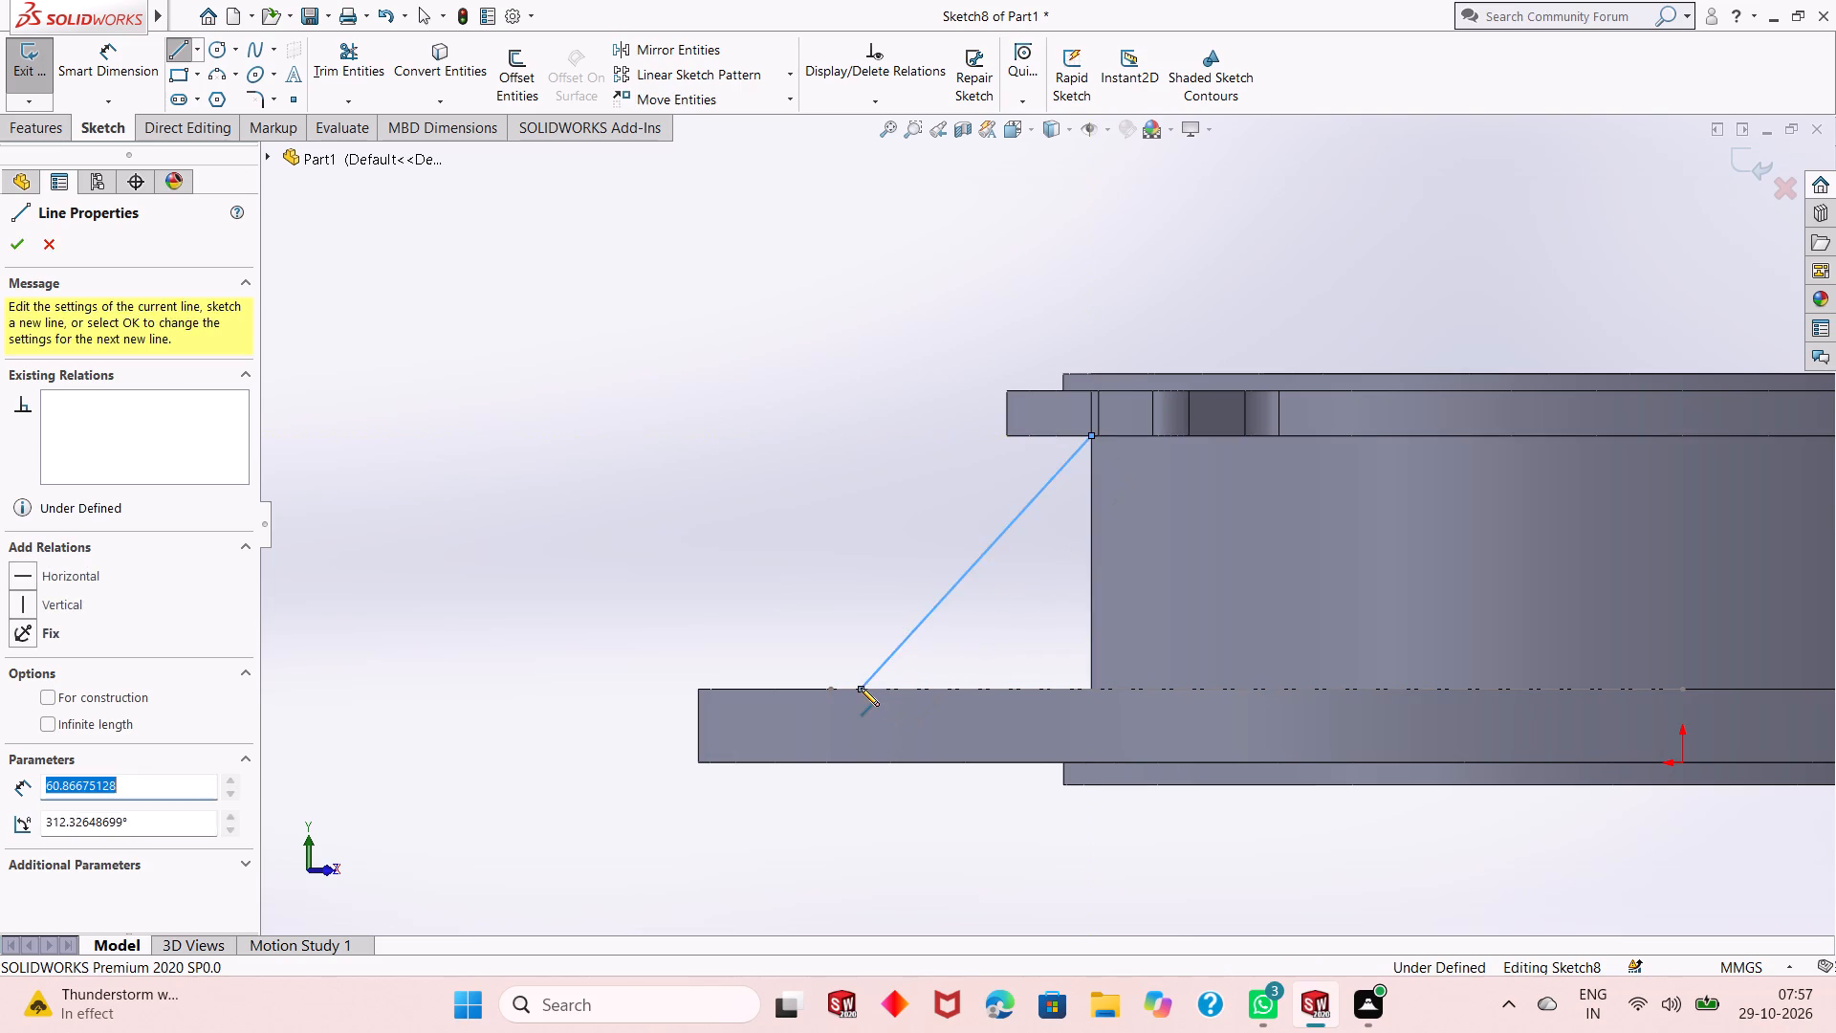
right_click(854, 611)
click(863, 614)
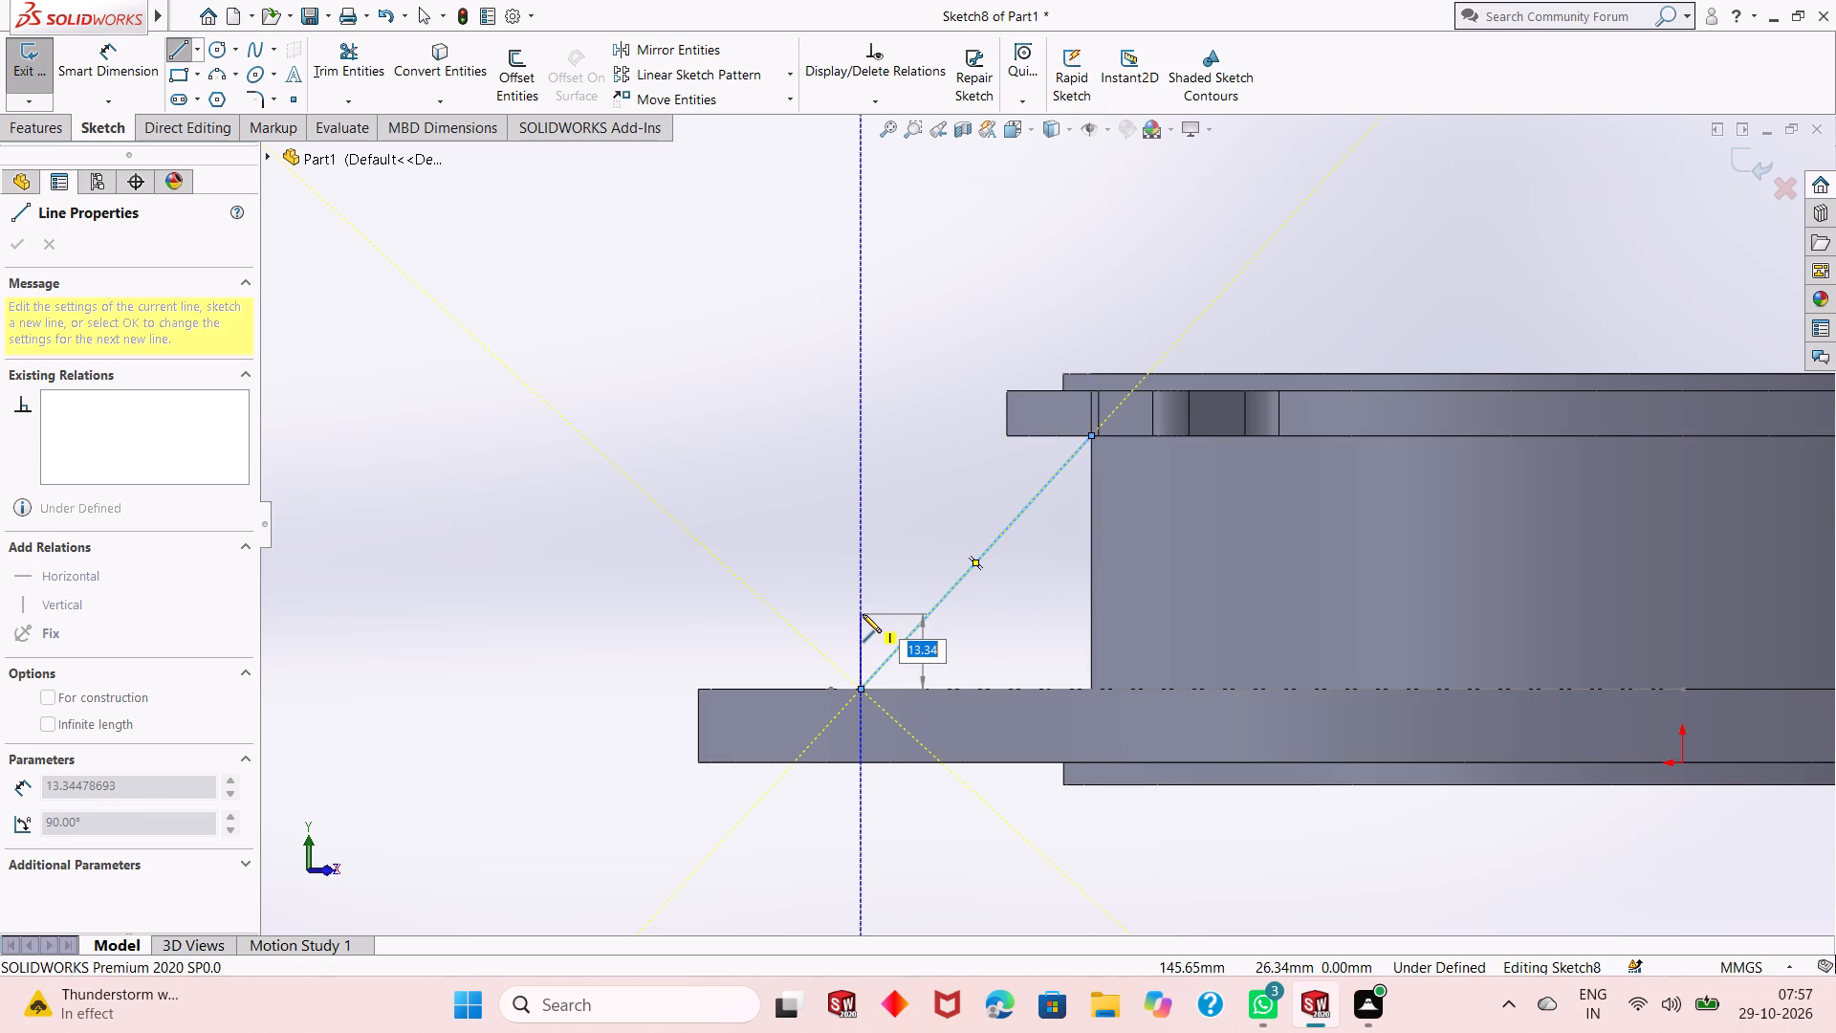
right_click(863, 614)
click(884, 628)
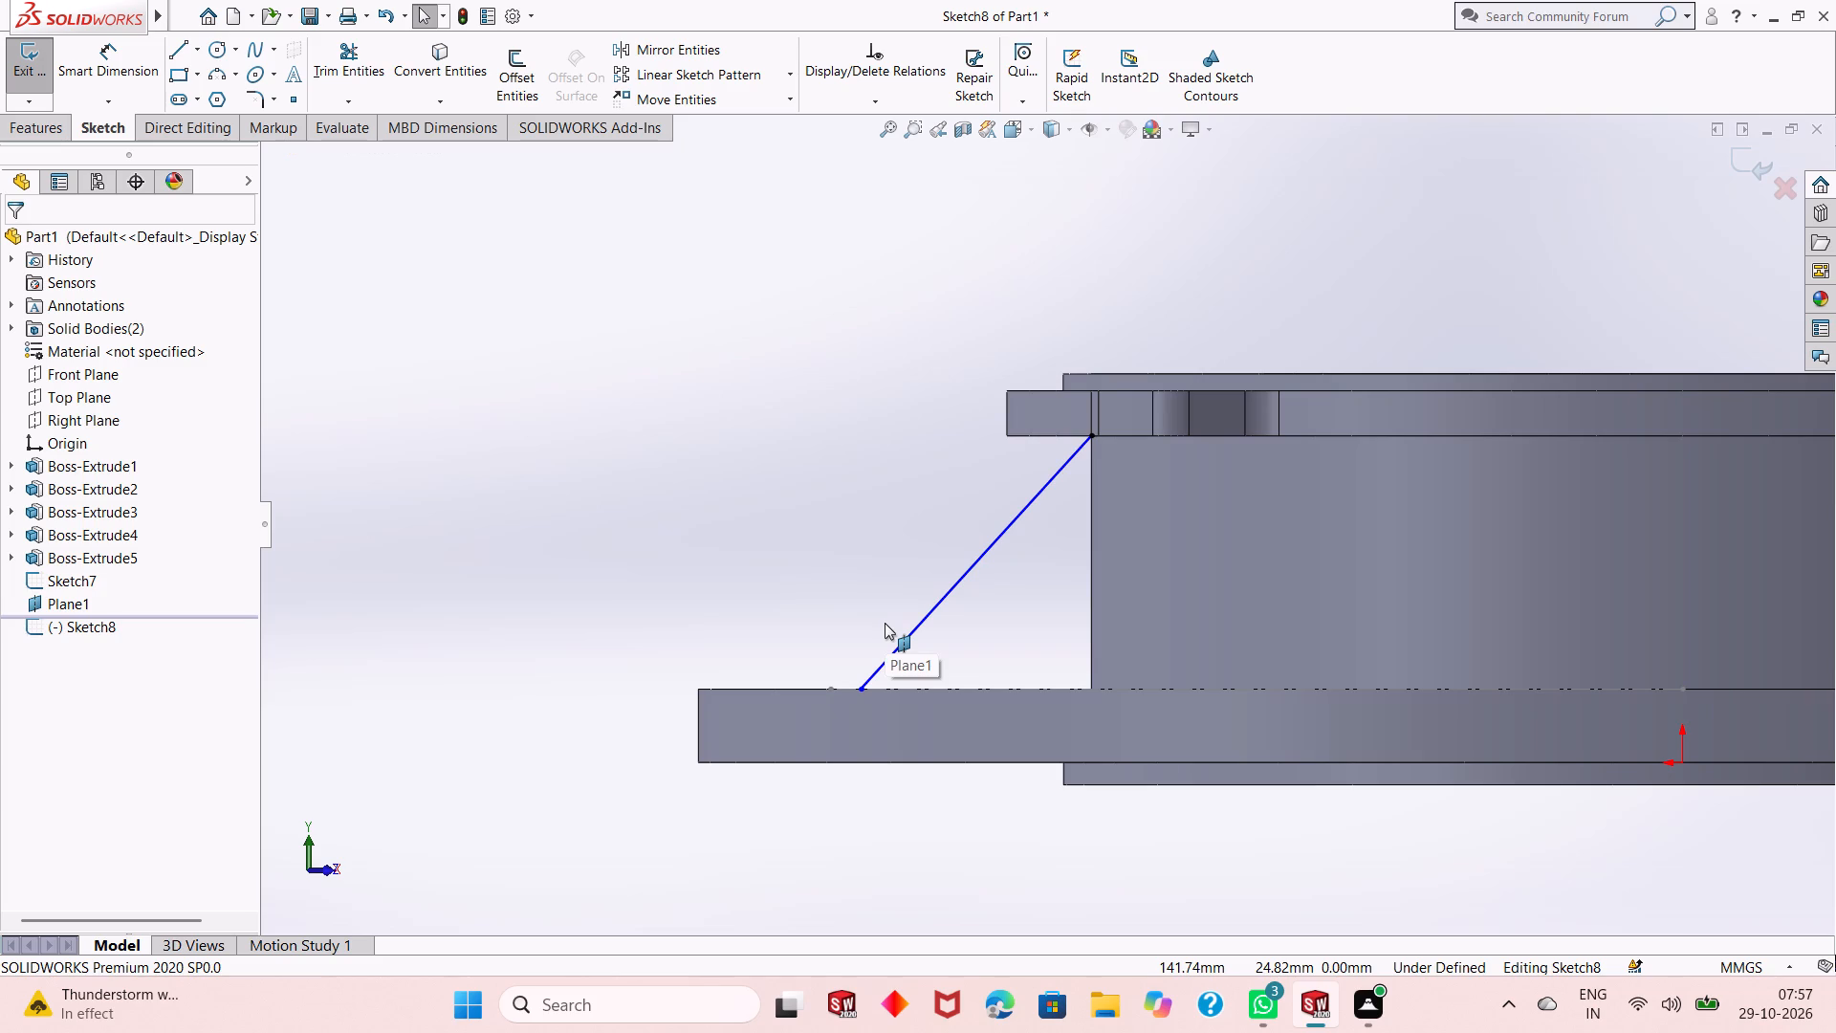
Dimension the horizontal distance from the boss's side edge to the slanted line's lower endpoint as 30 mm.
click(121, 72)
click(1089, 633)
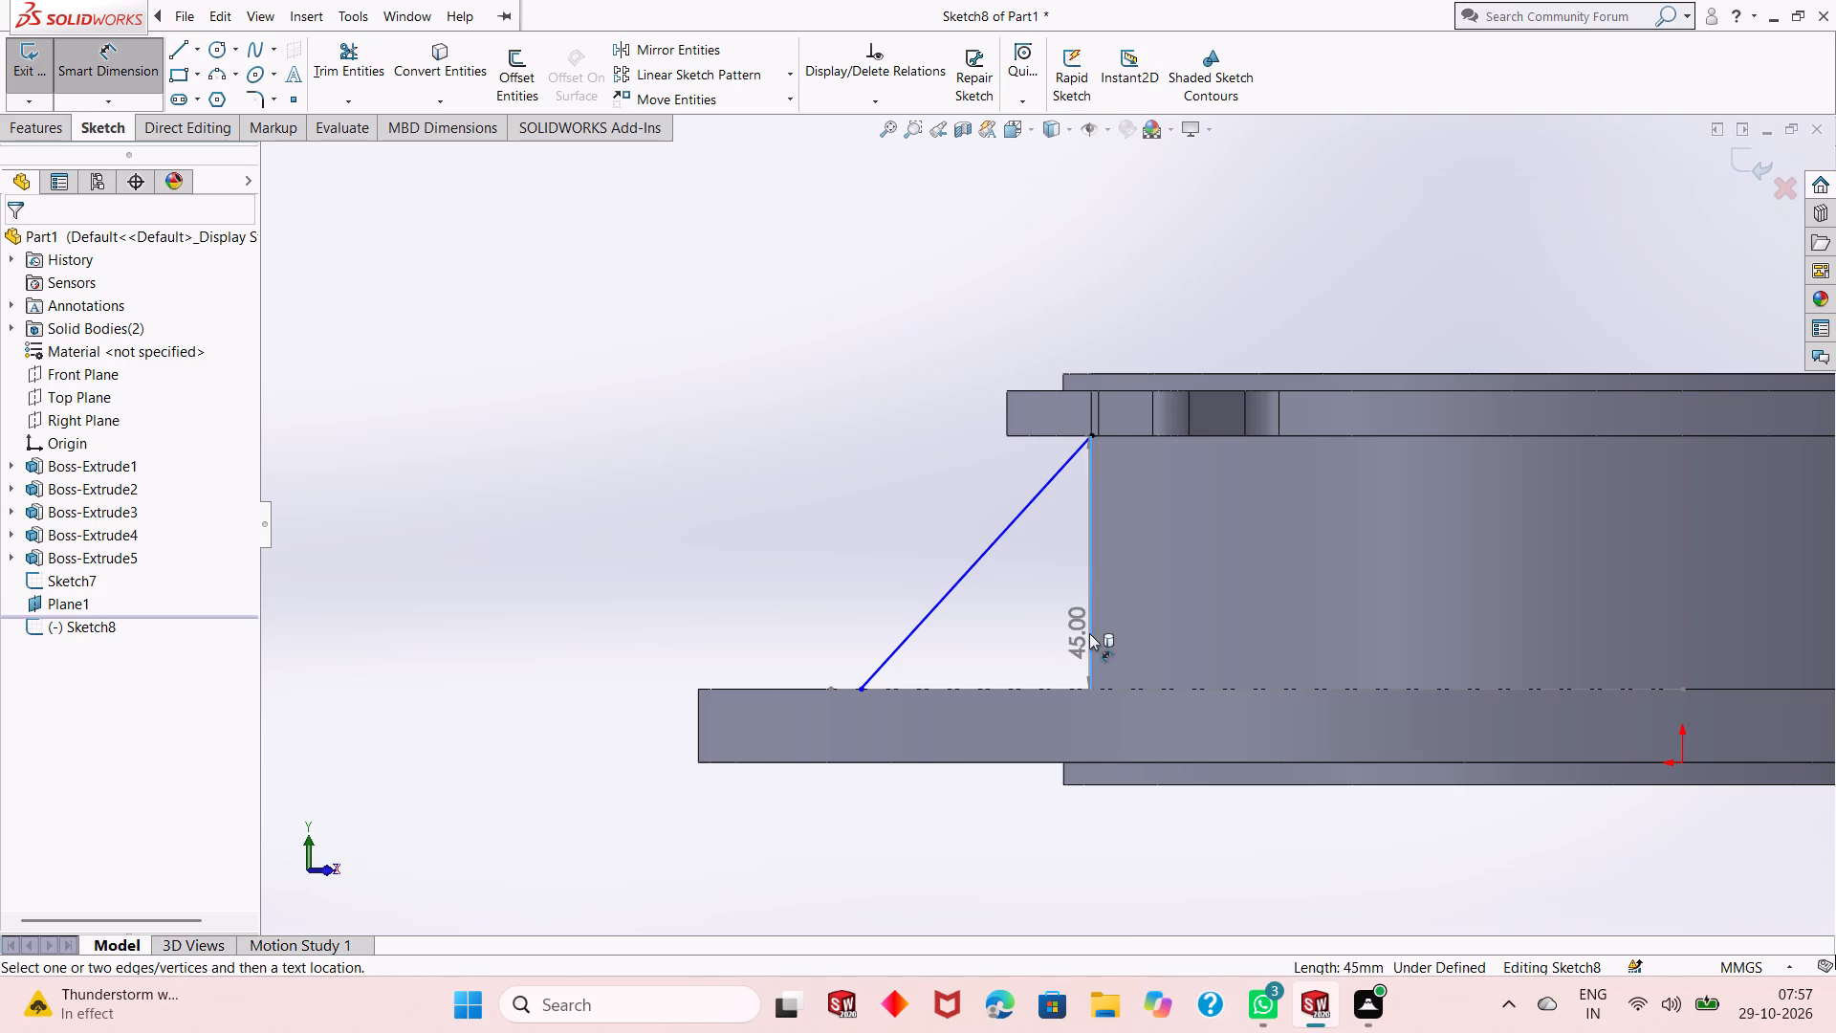
click(860, 689)
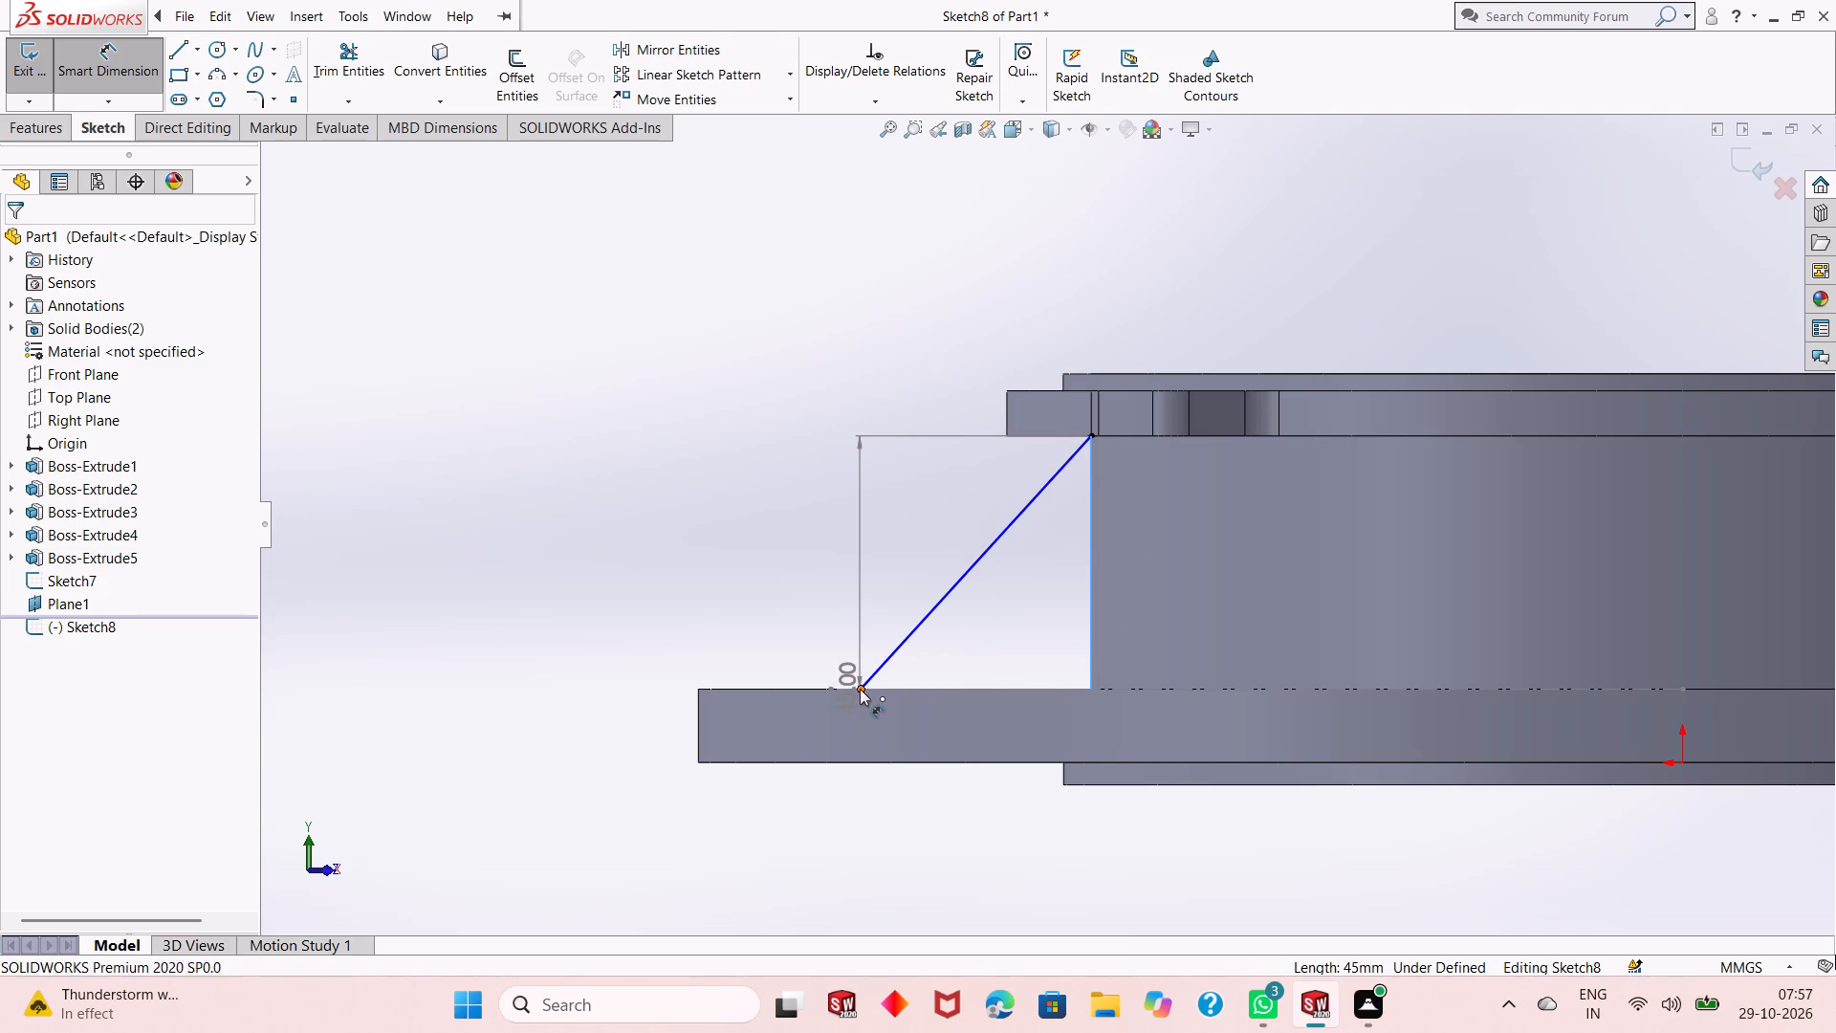
click(987, 837)
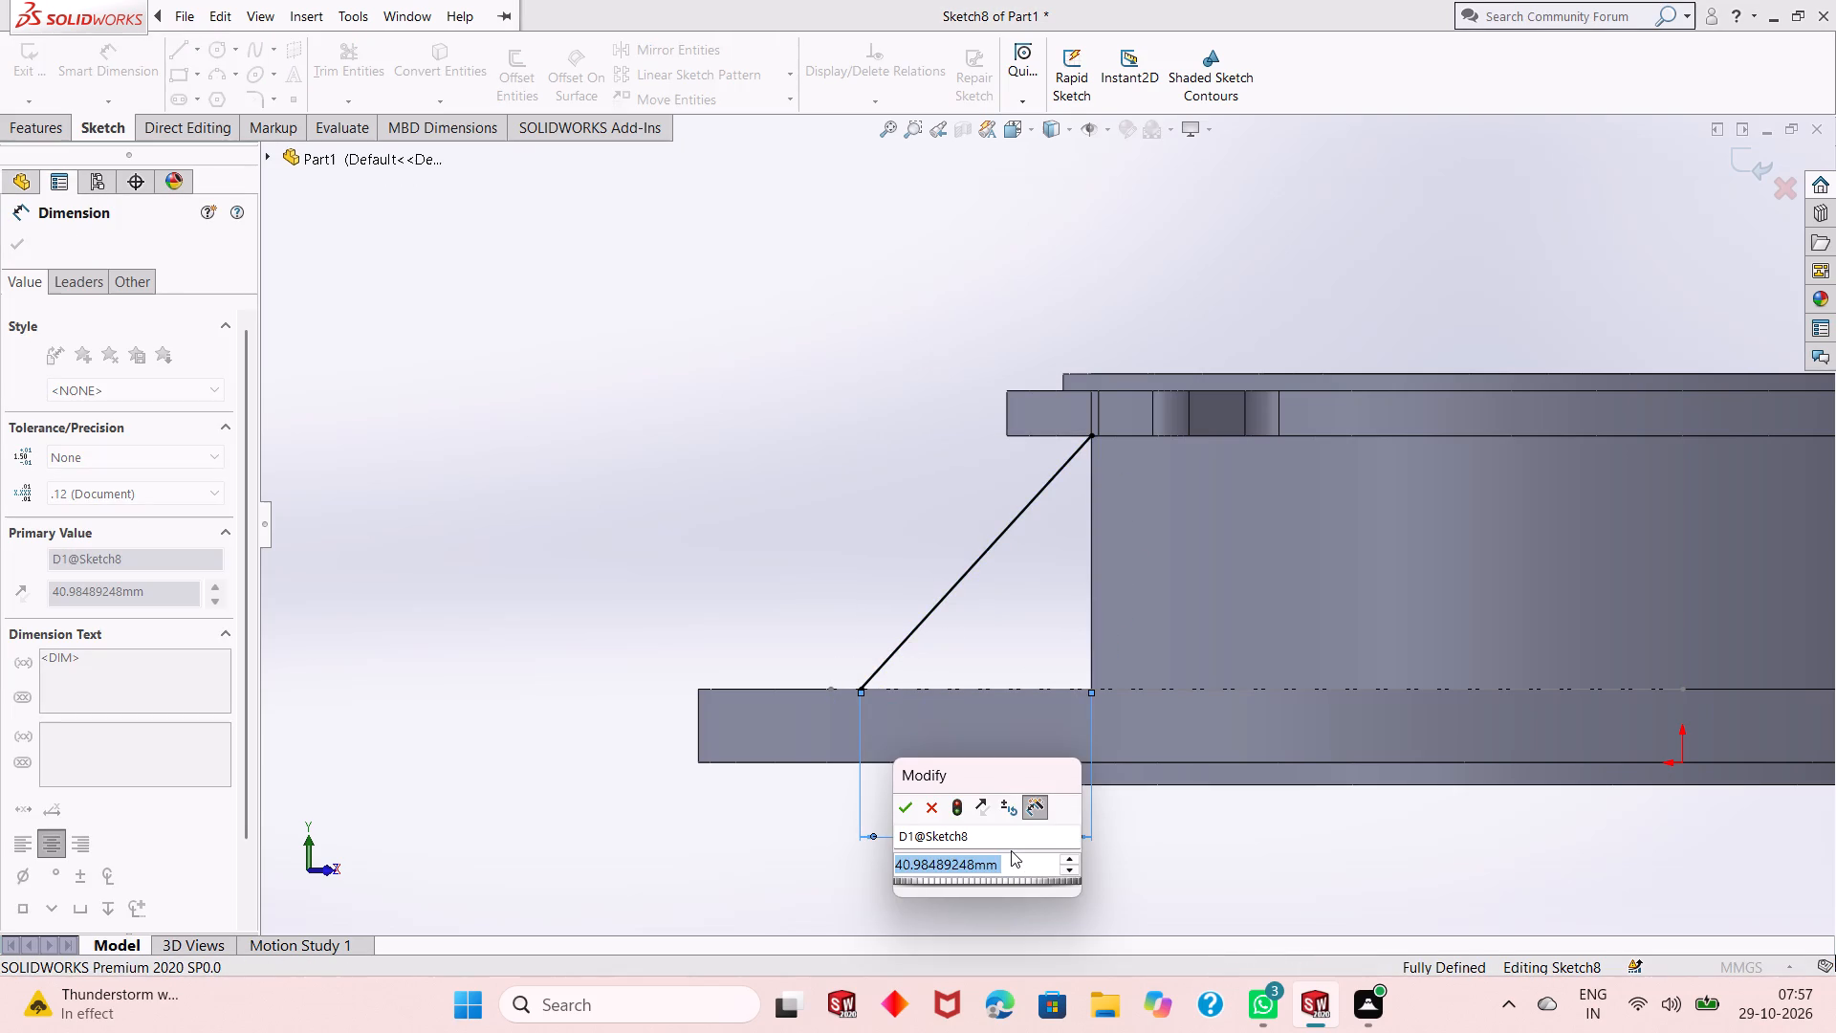
text(30)
key(Return)
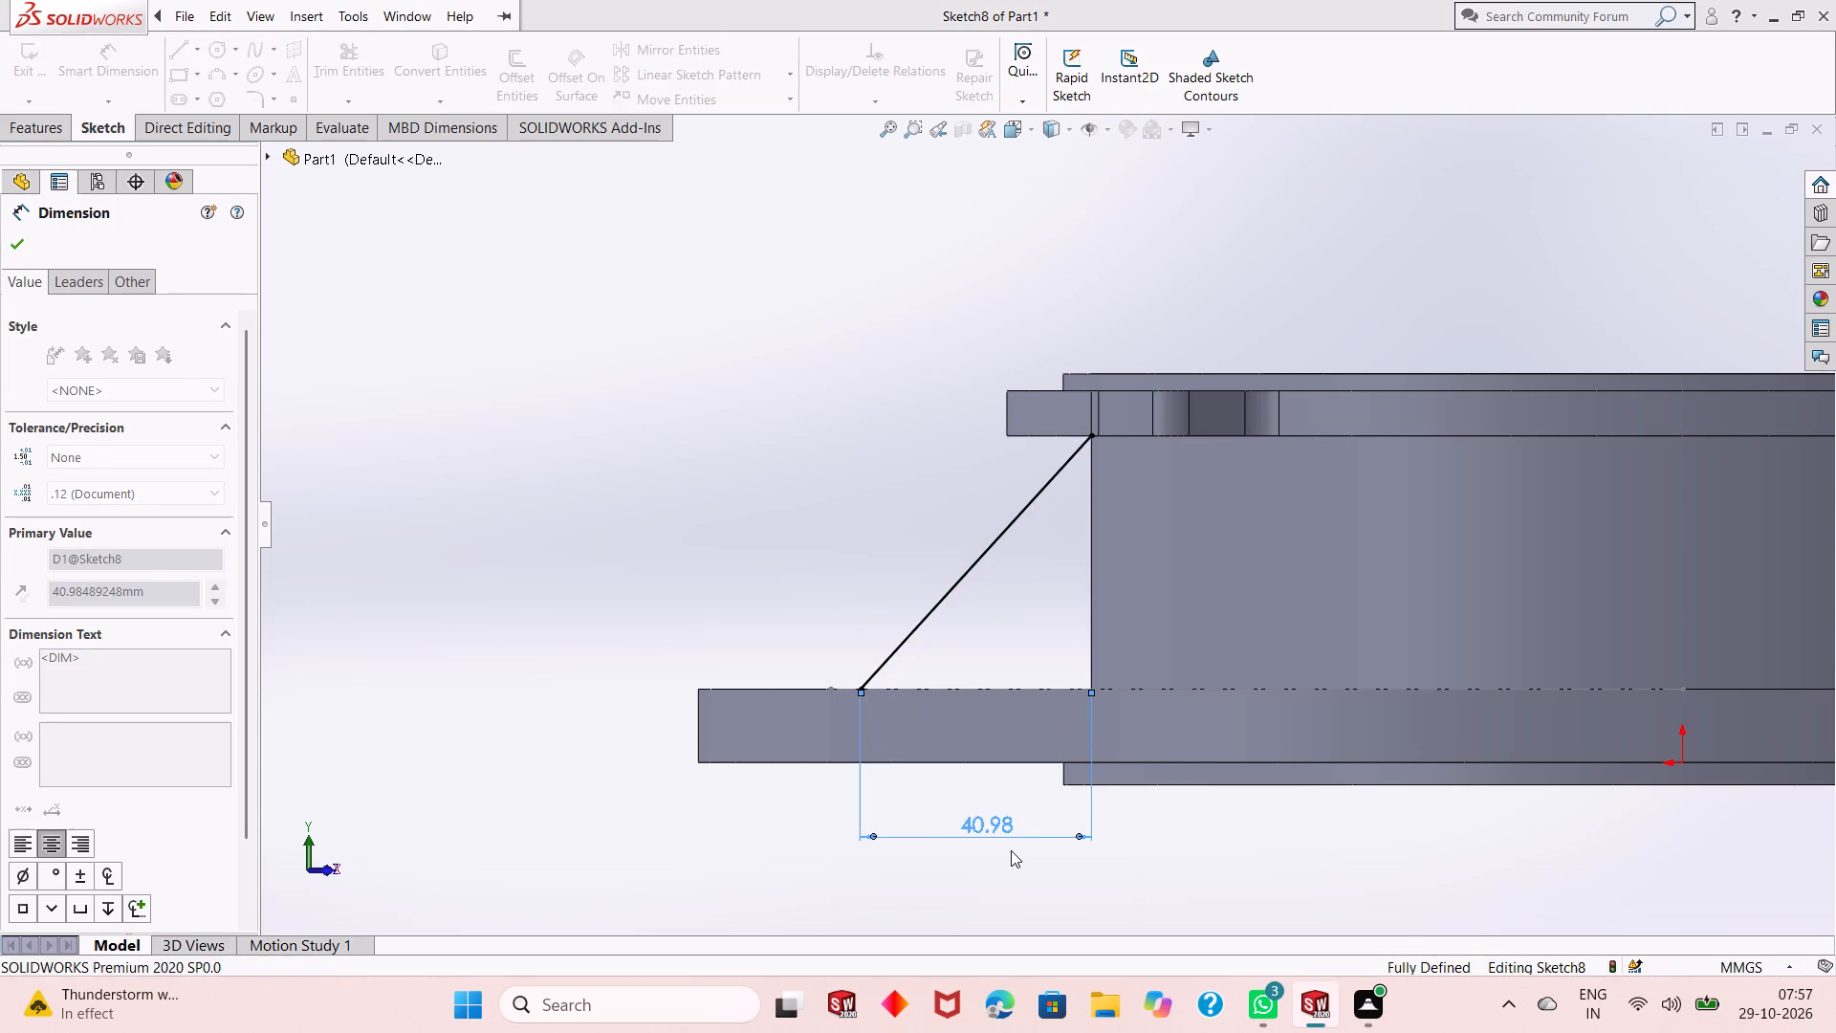
right_click(763, 498)
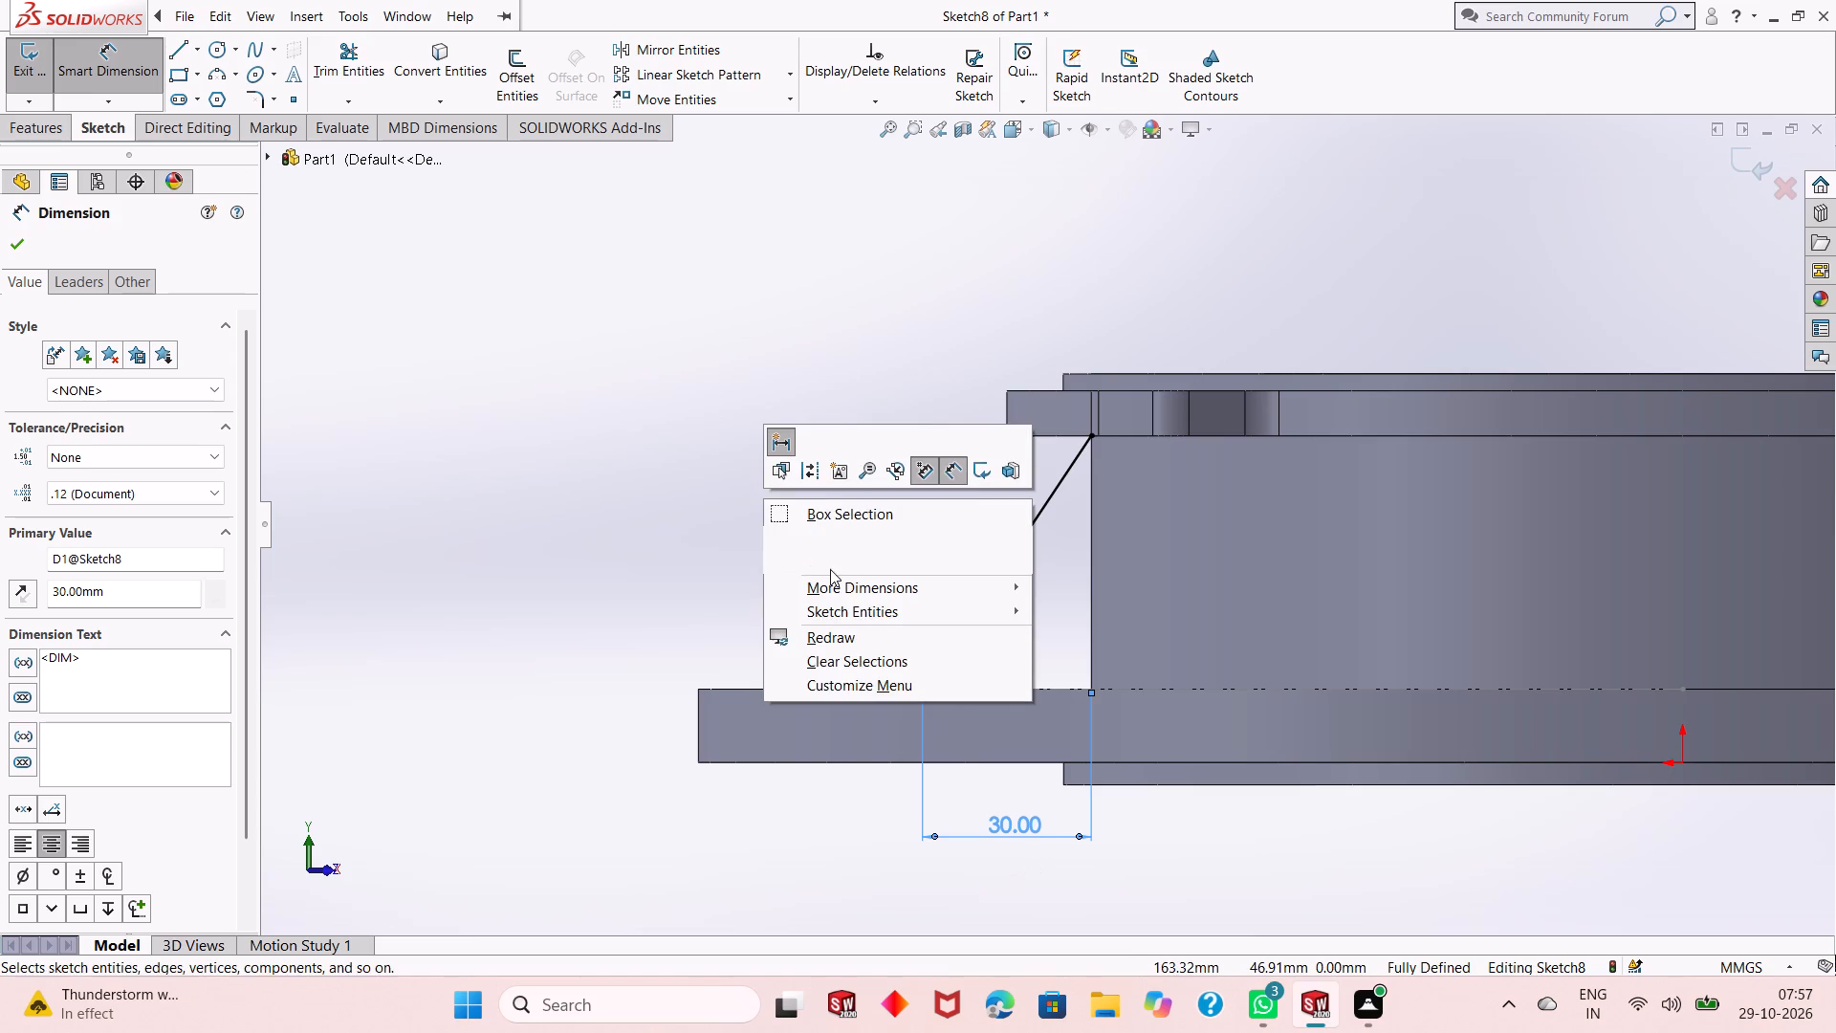
click(833, 570)
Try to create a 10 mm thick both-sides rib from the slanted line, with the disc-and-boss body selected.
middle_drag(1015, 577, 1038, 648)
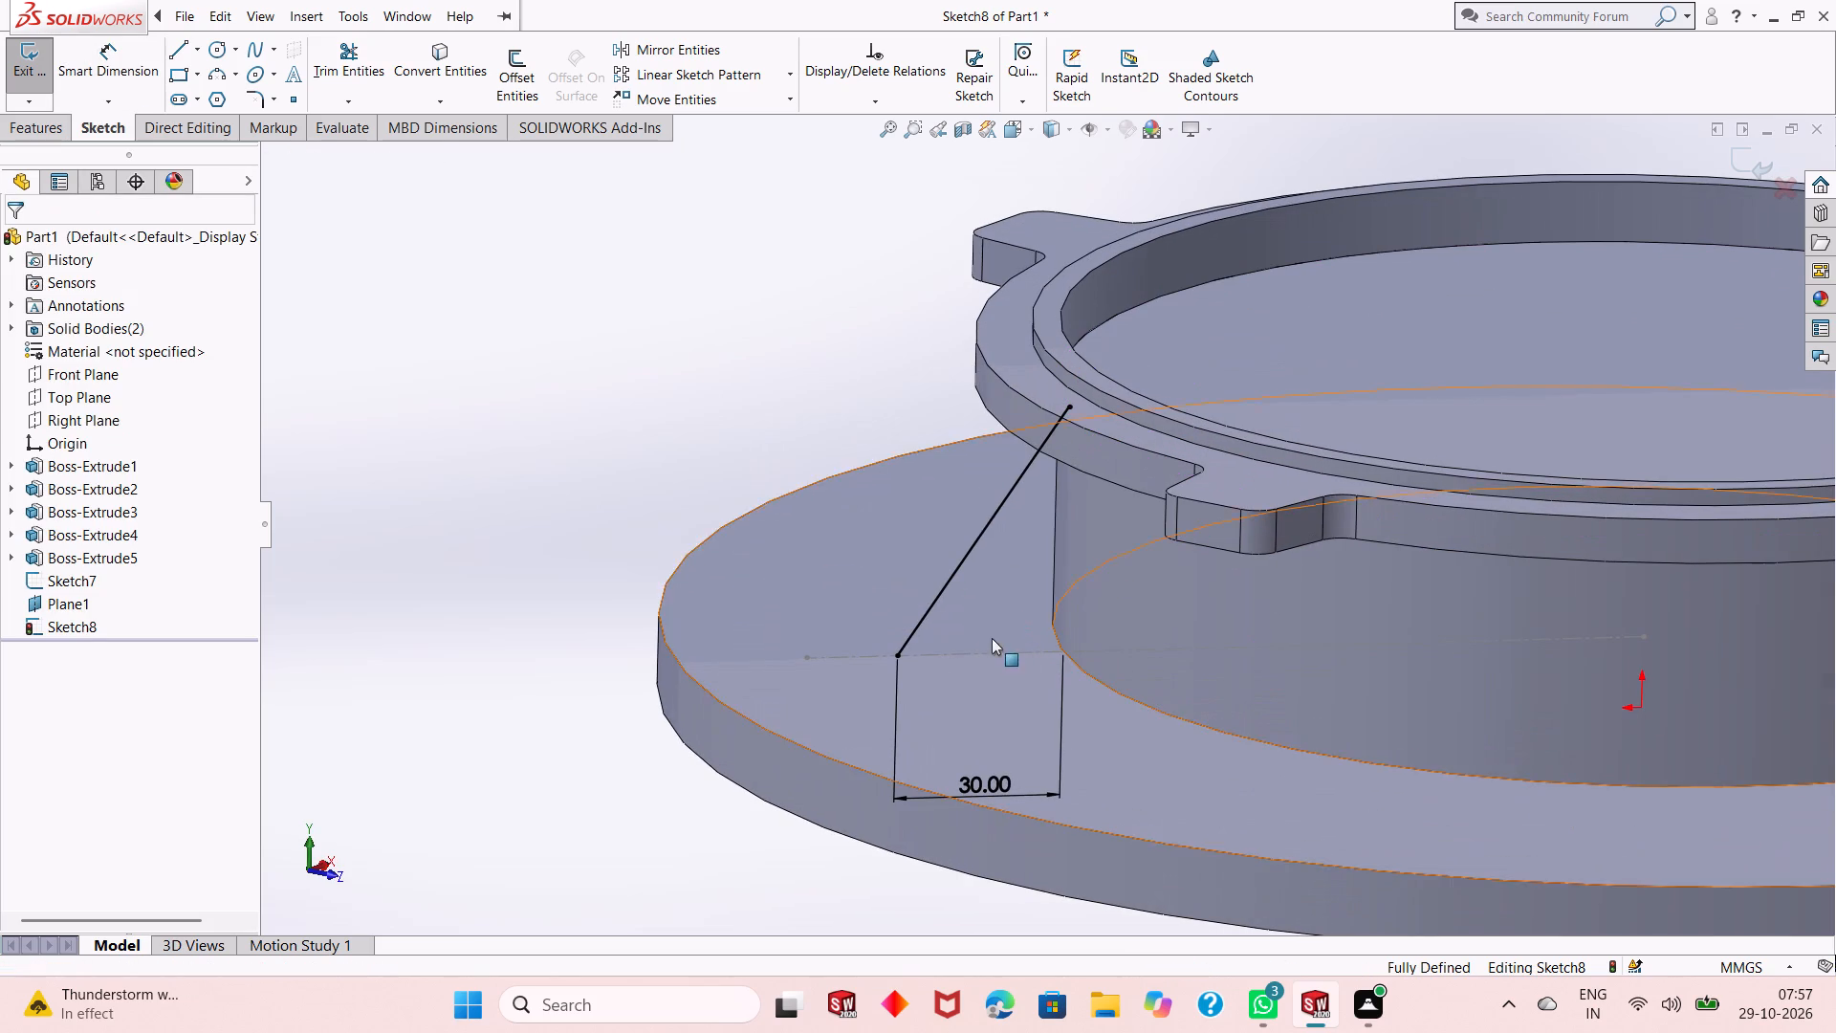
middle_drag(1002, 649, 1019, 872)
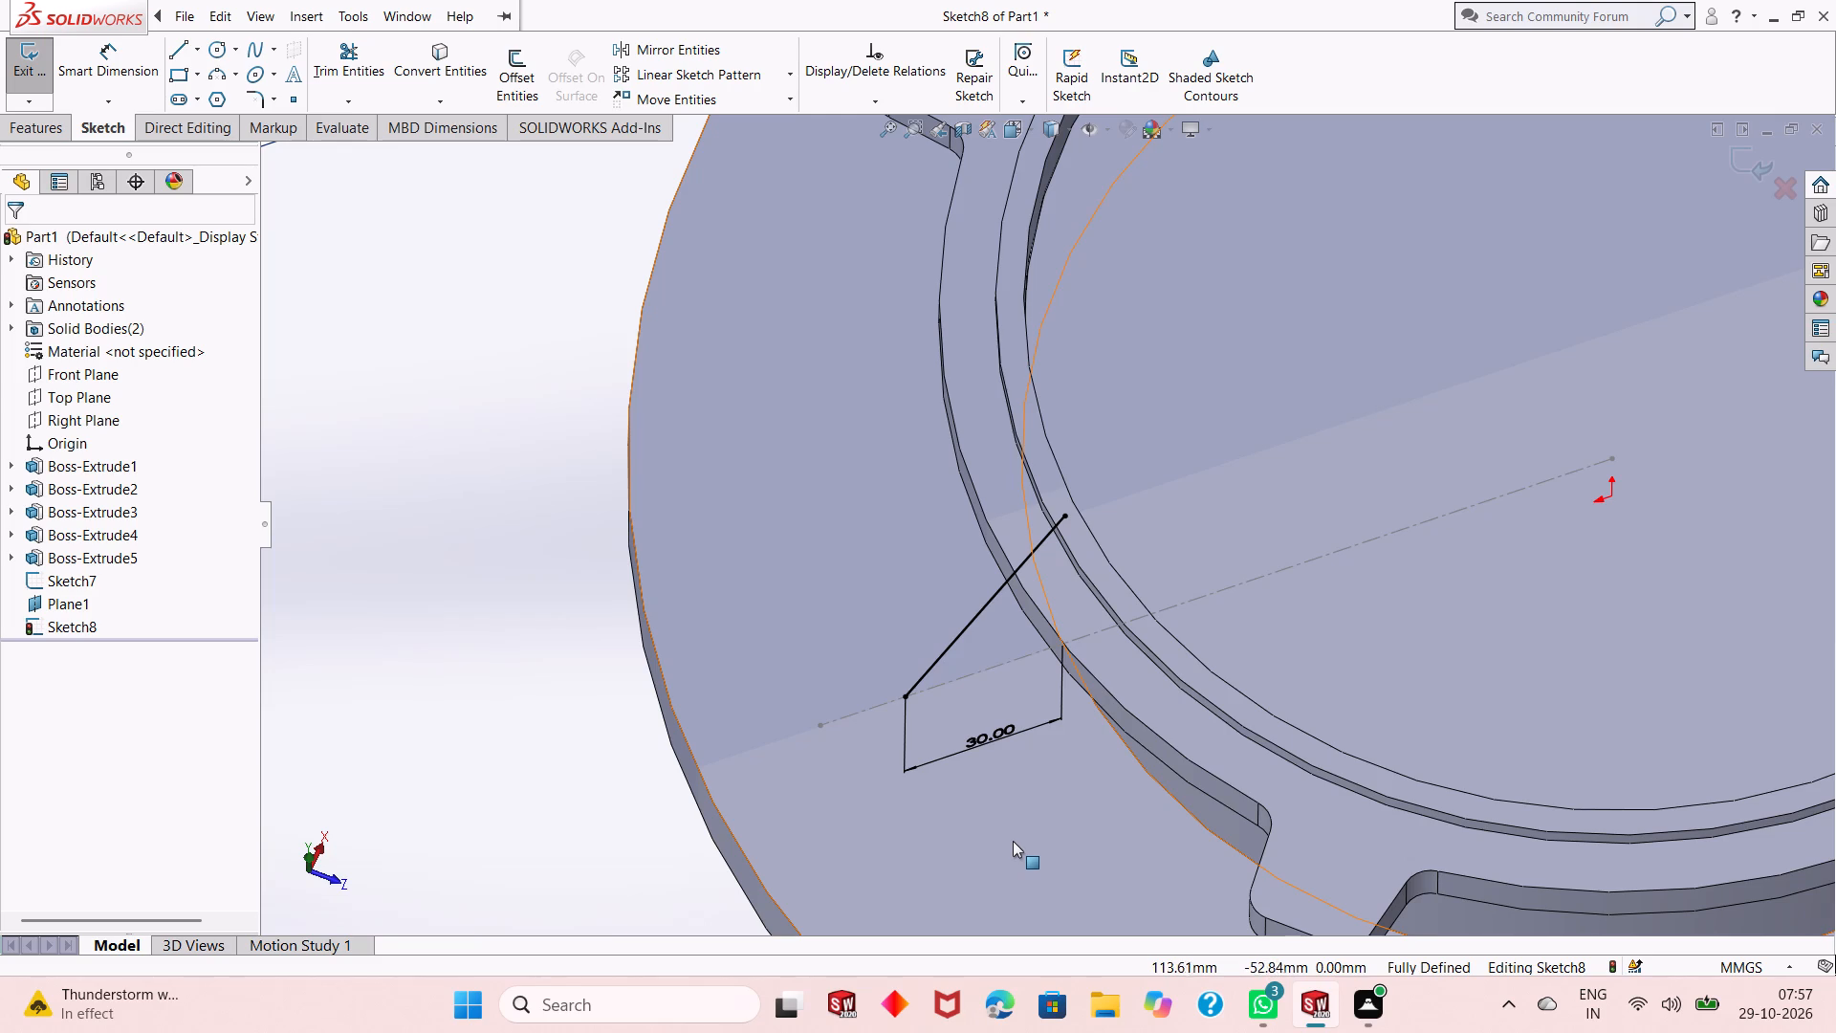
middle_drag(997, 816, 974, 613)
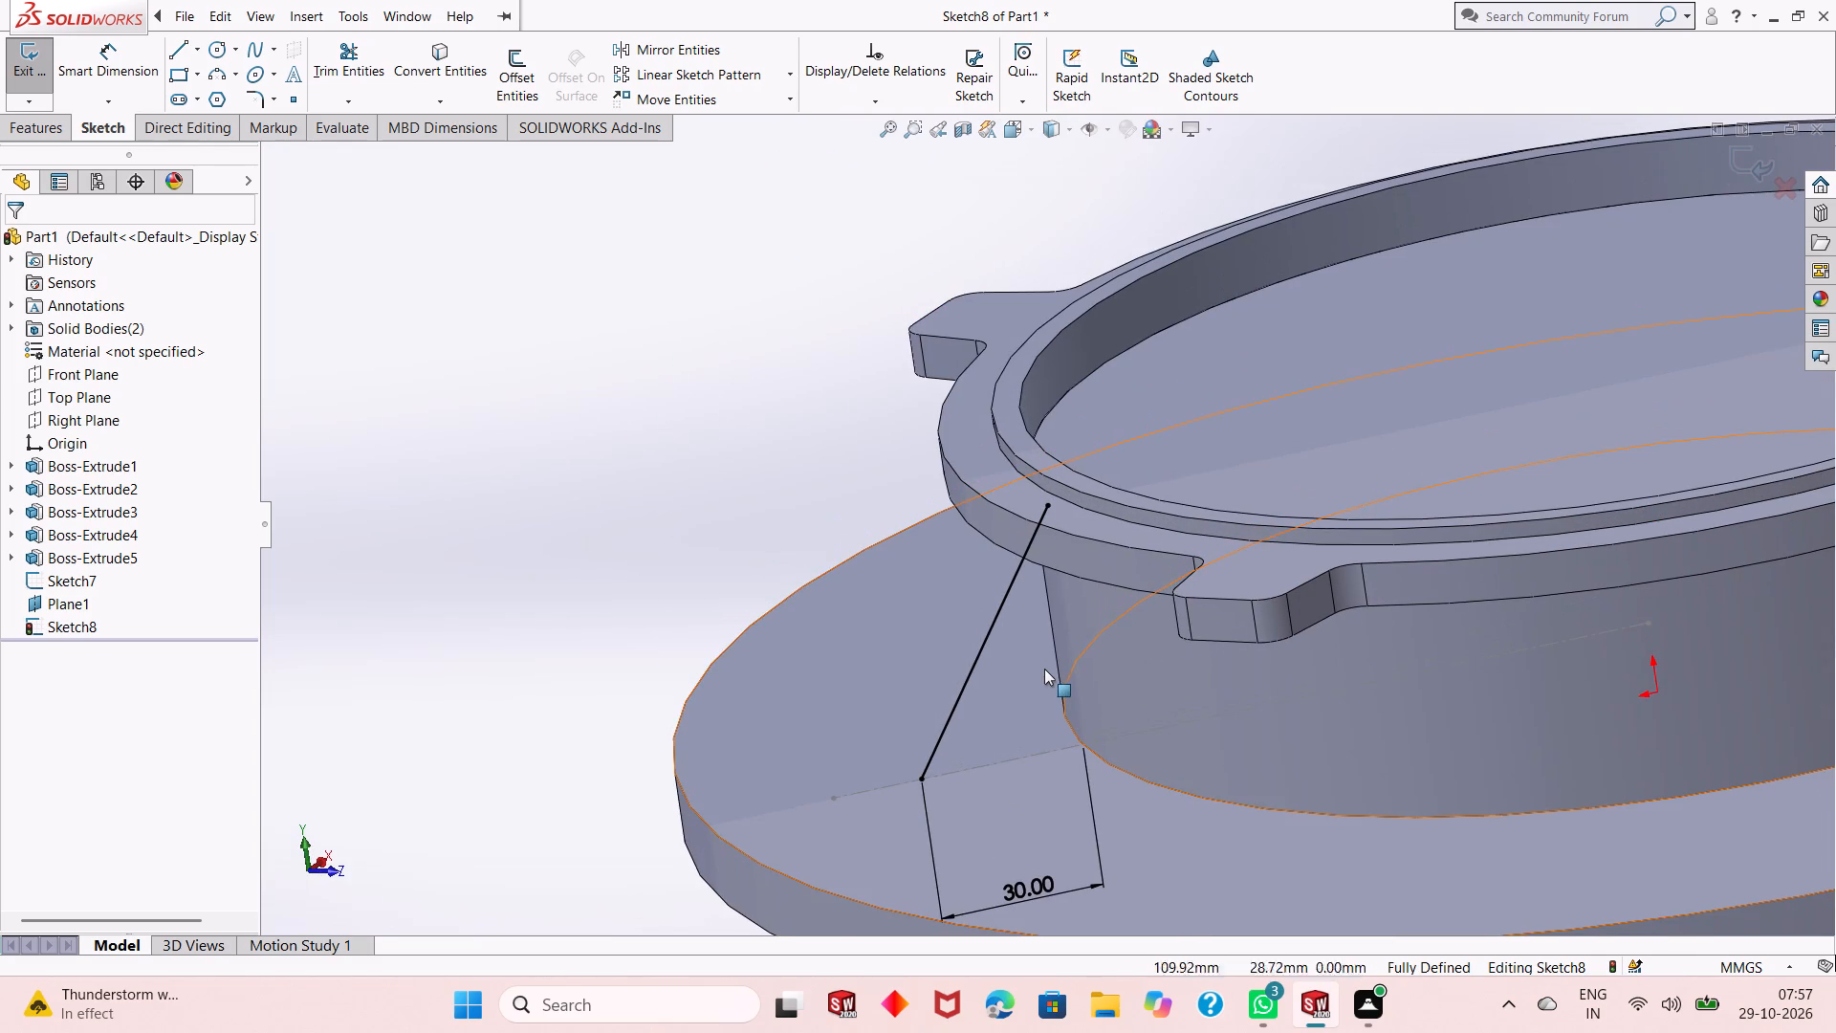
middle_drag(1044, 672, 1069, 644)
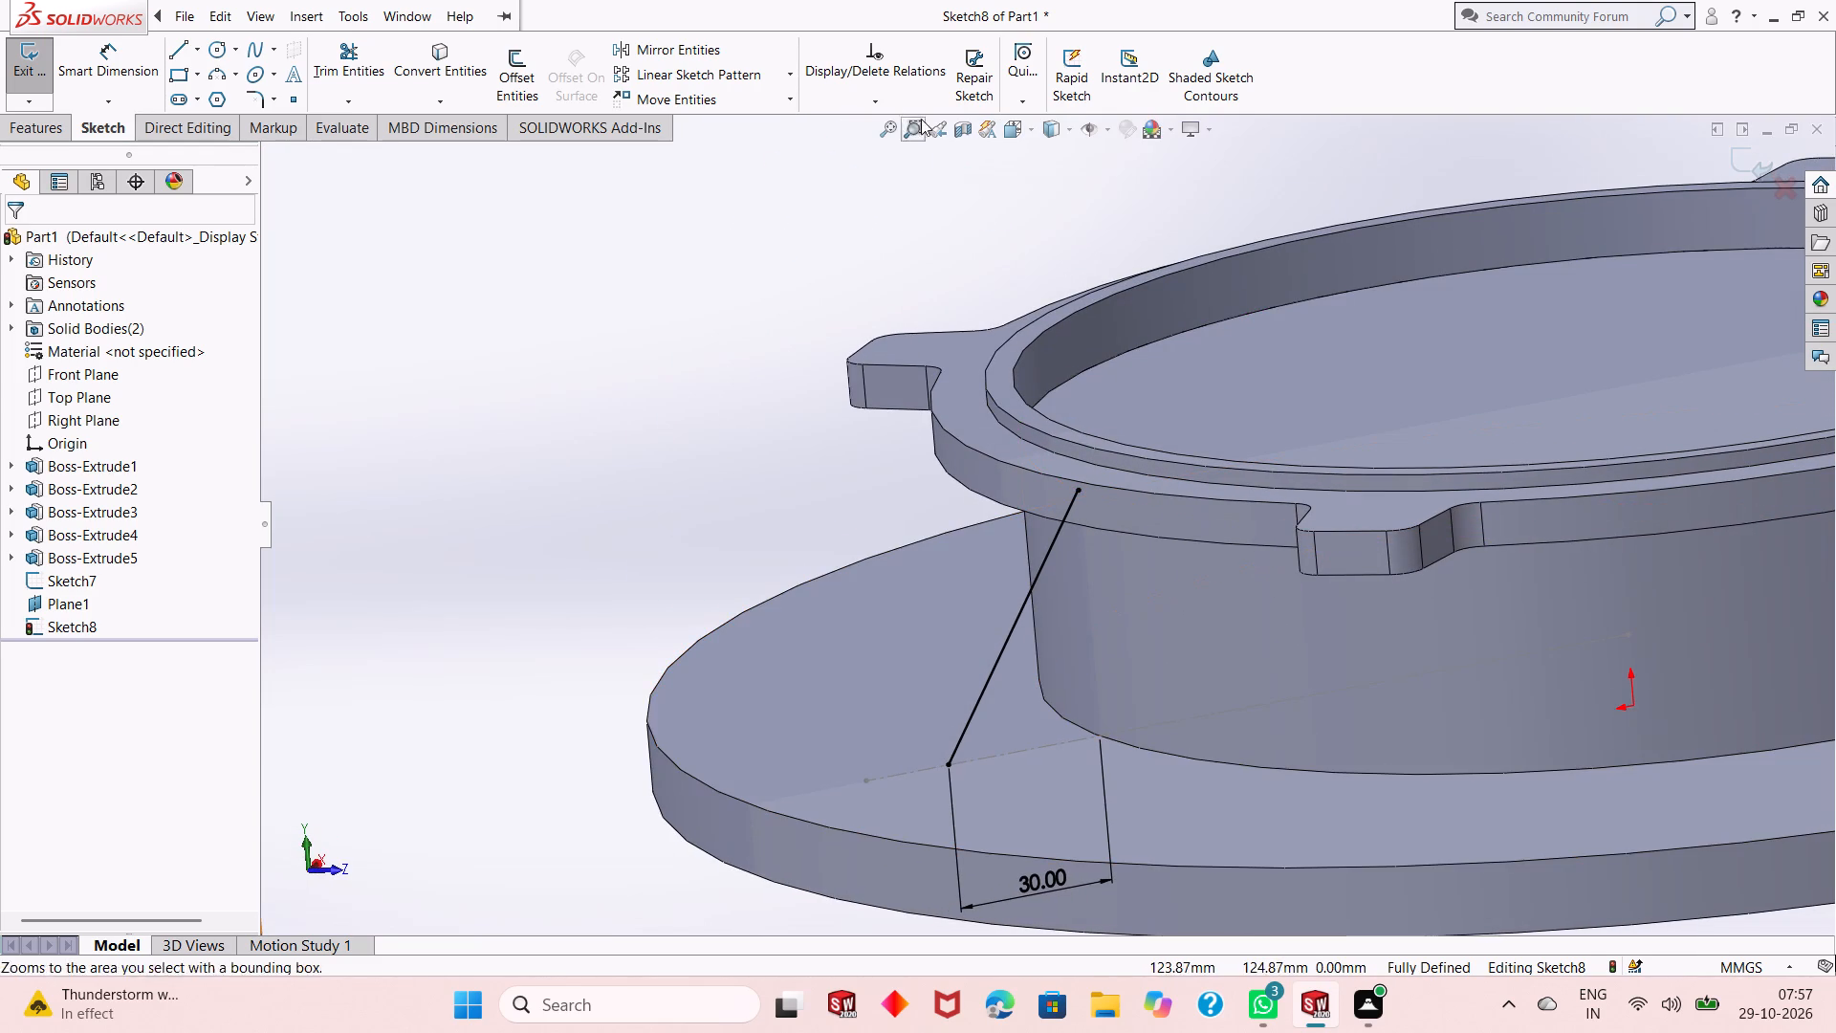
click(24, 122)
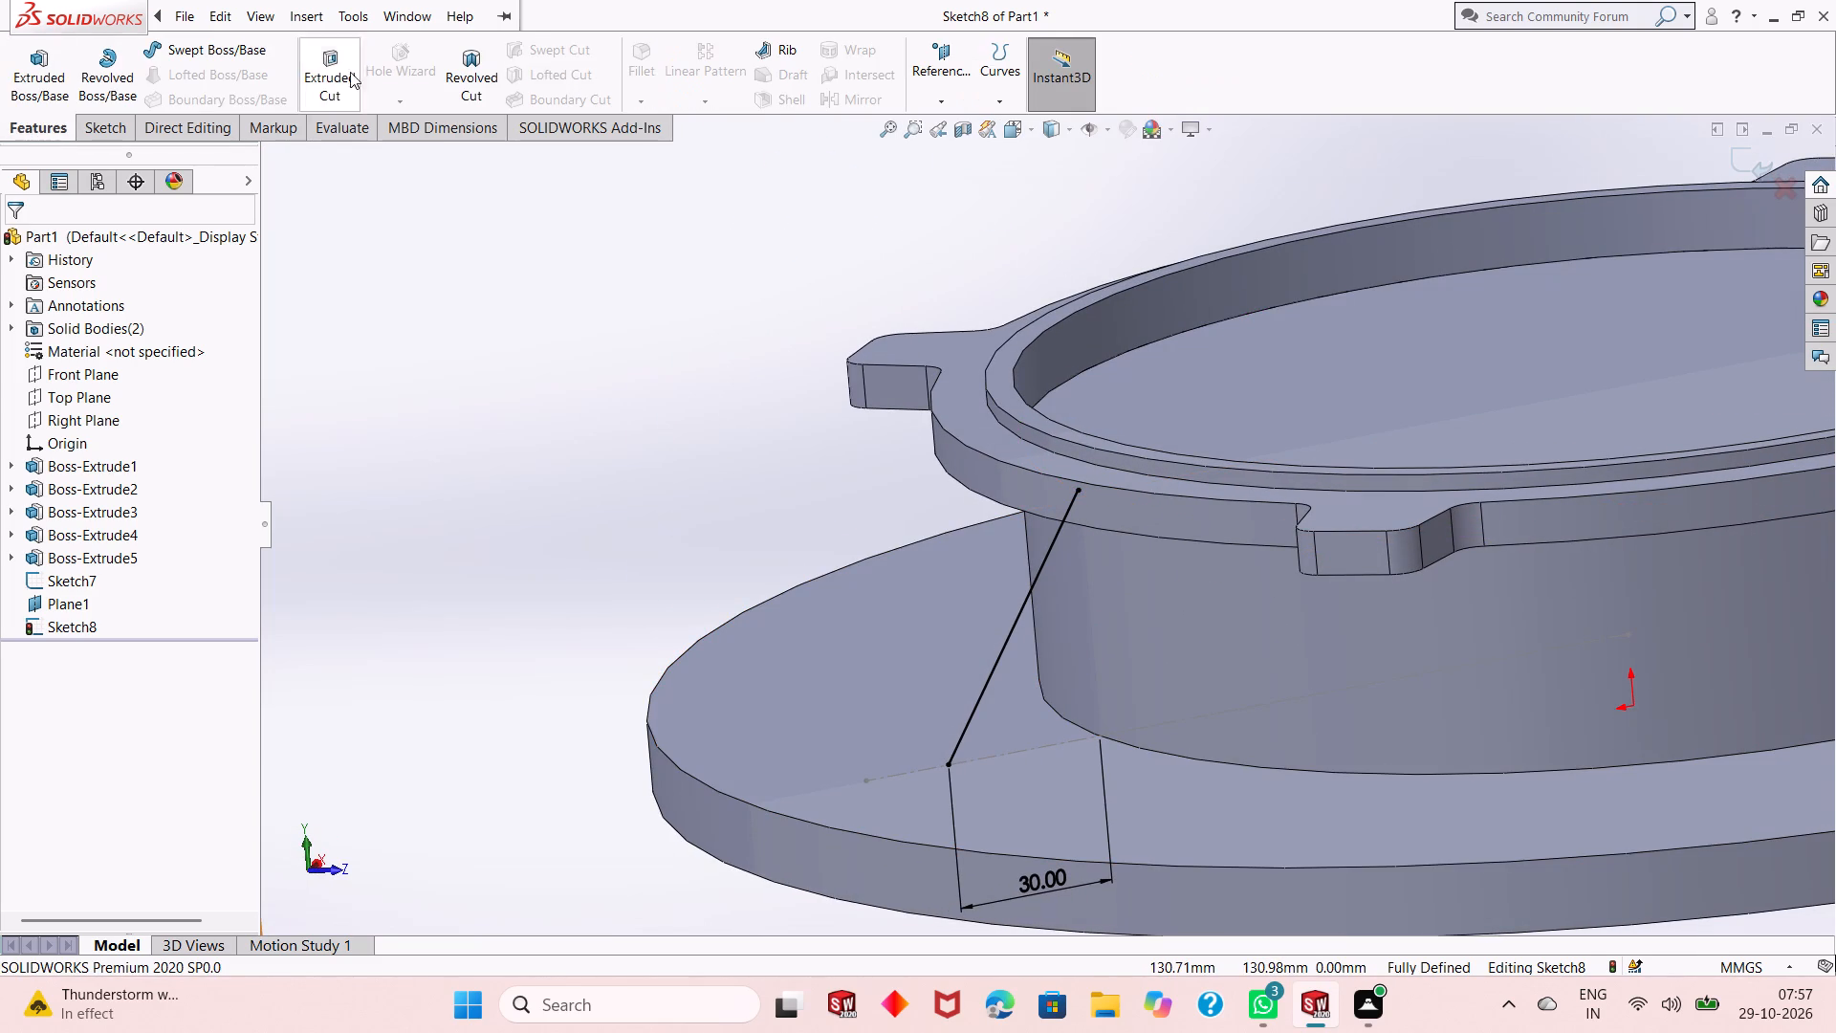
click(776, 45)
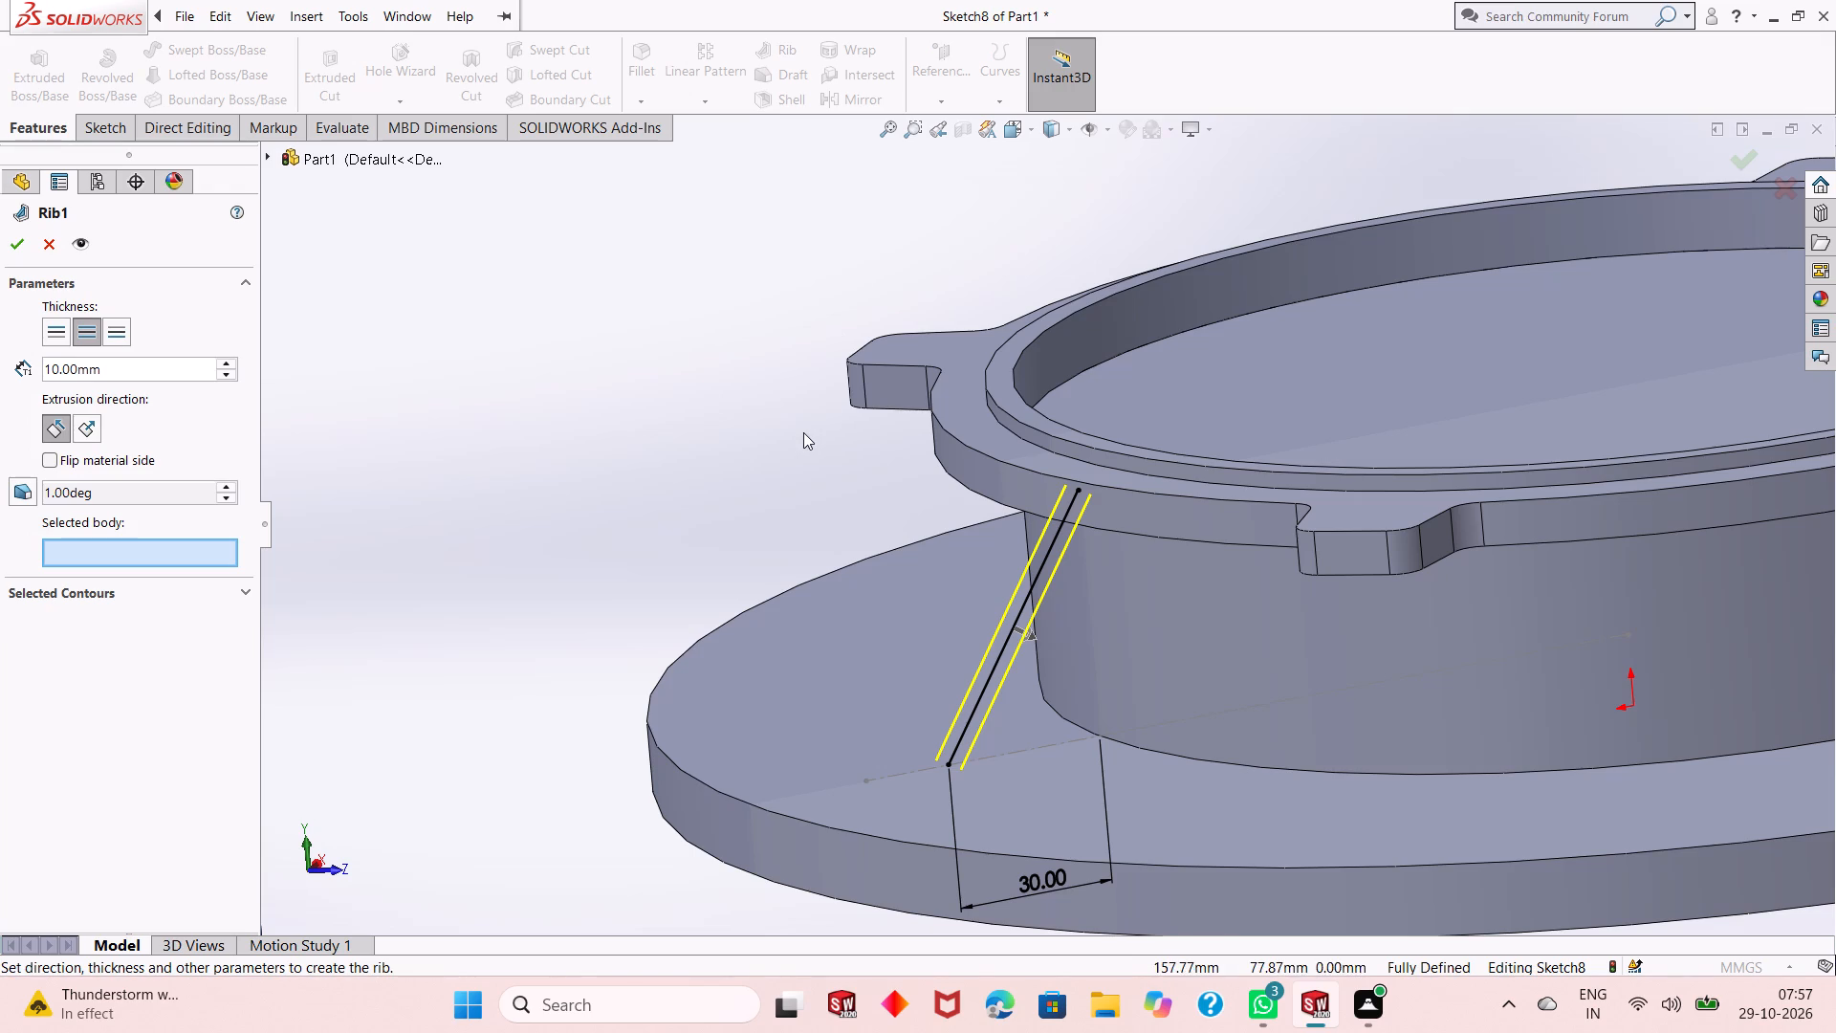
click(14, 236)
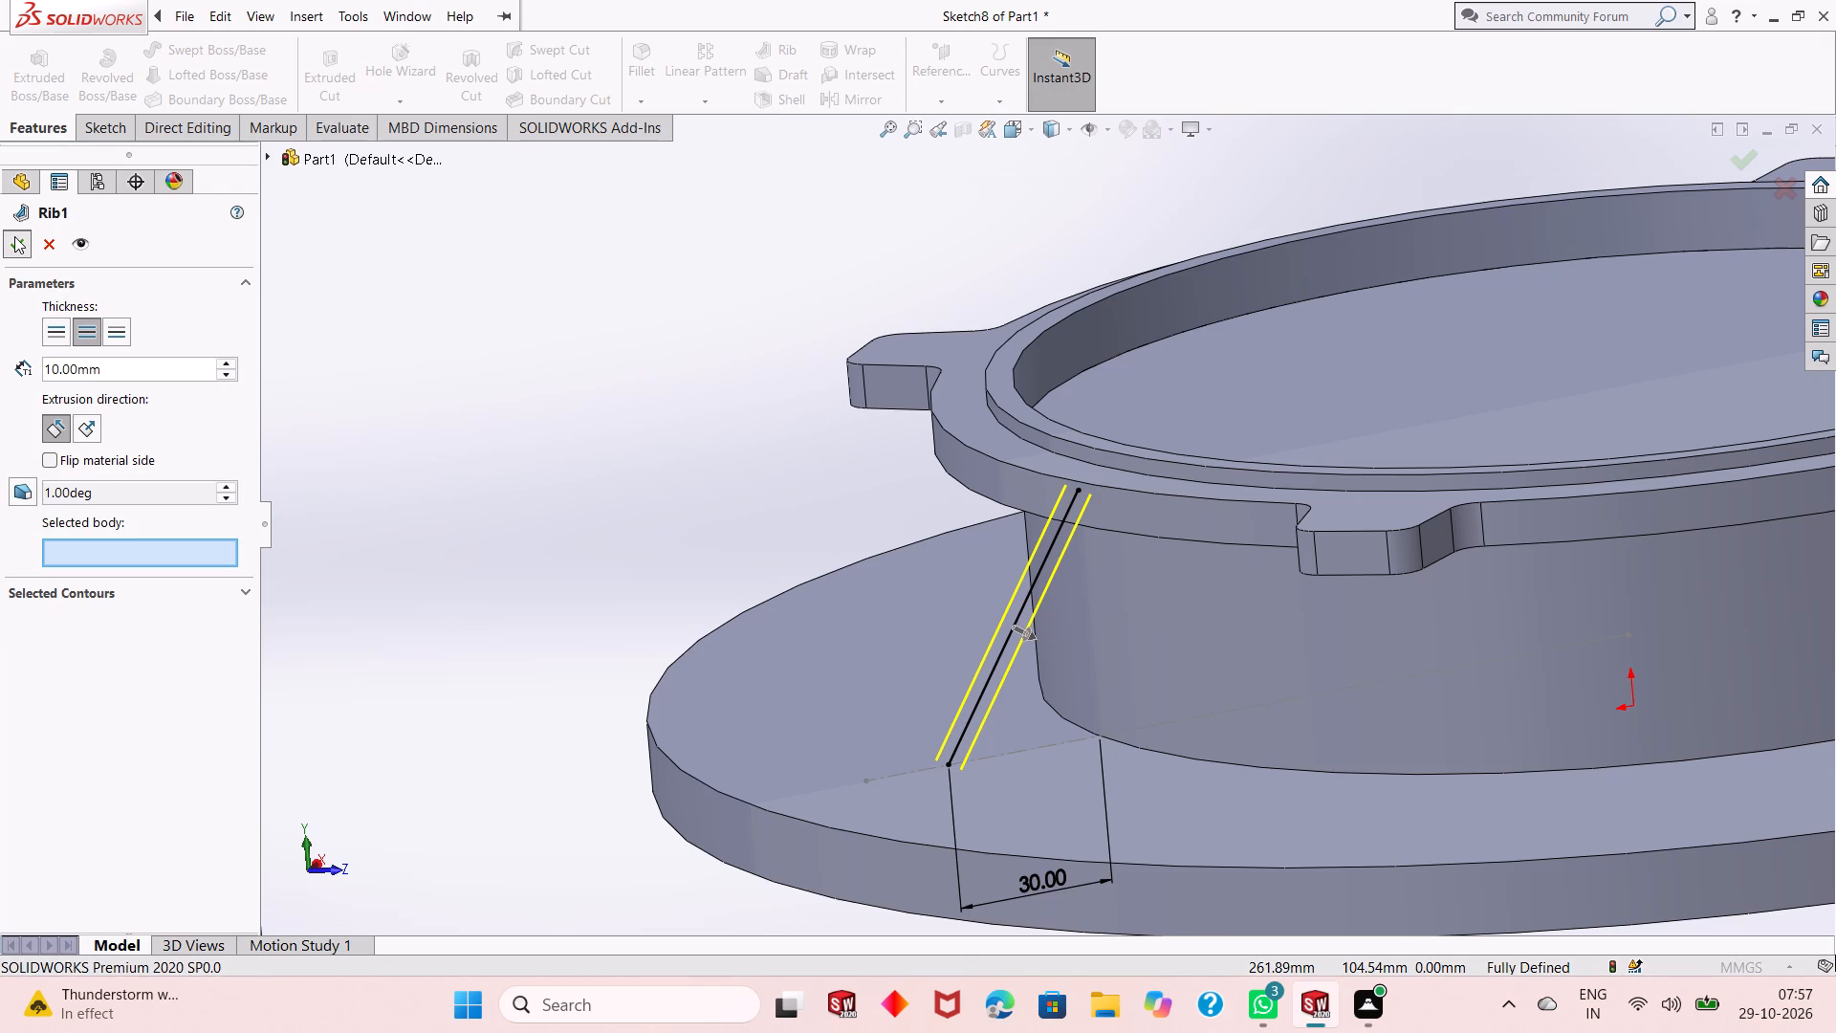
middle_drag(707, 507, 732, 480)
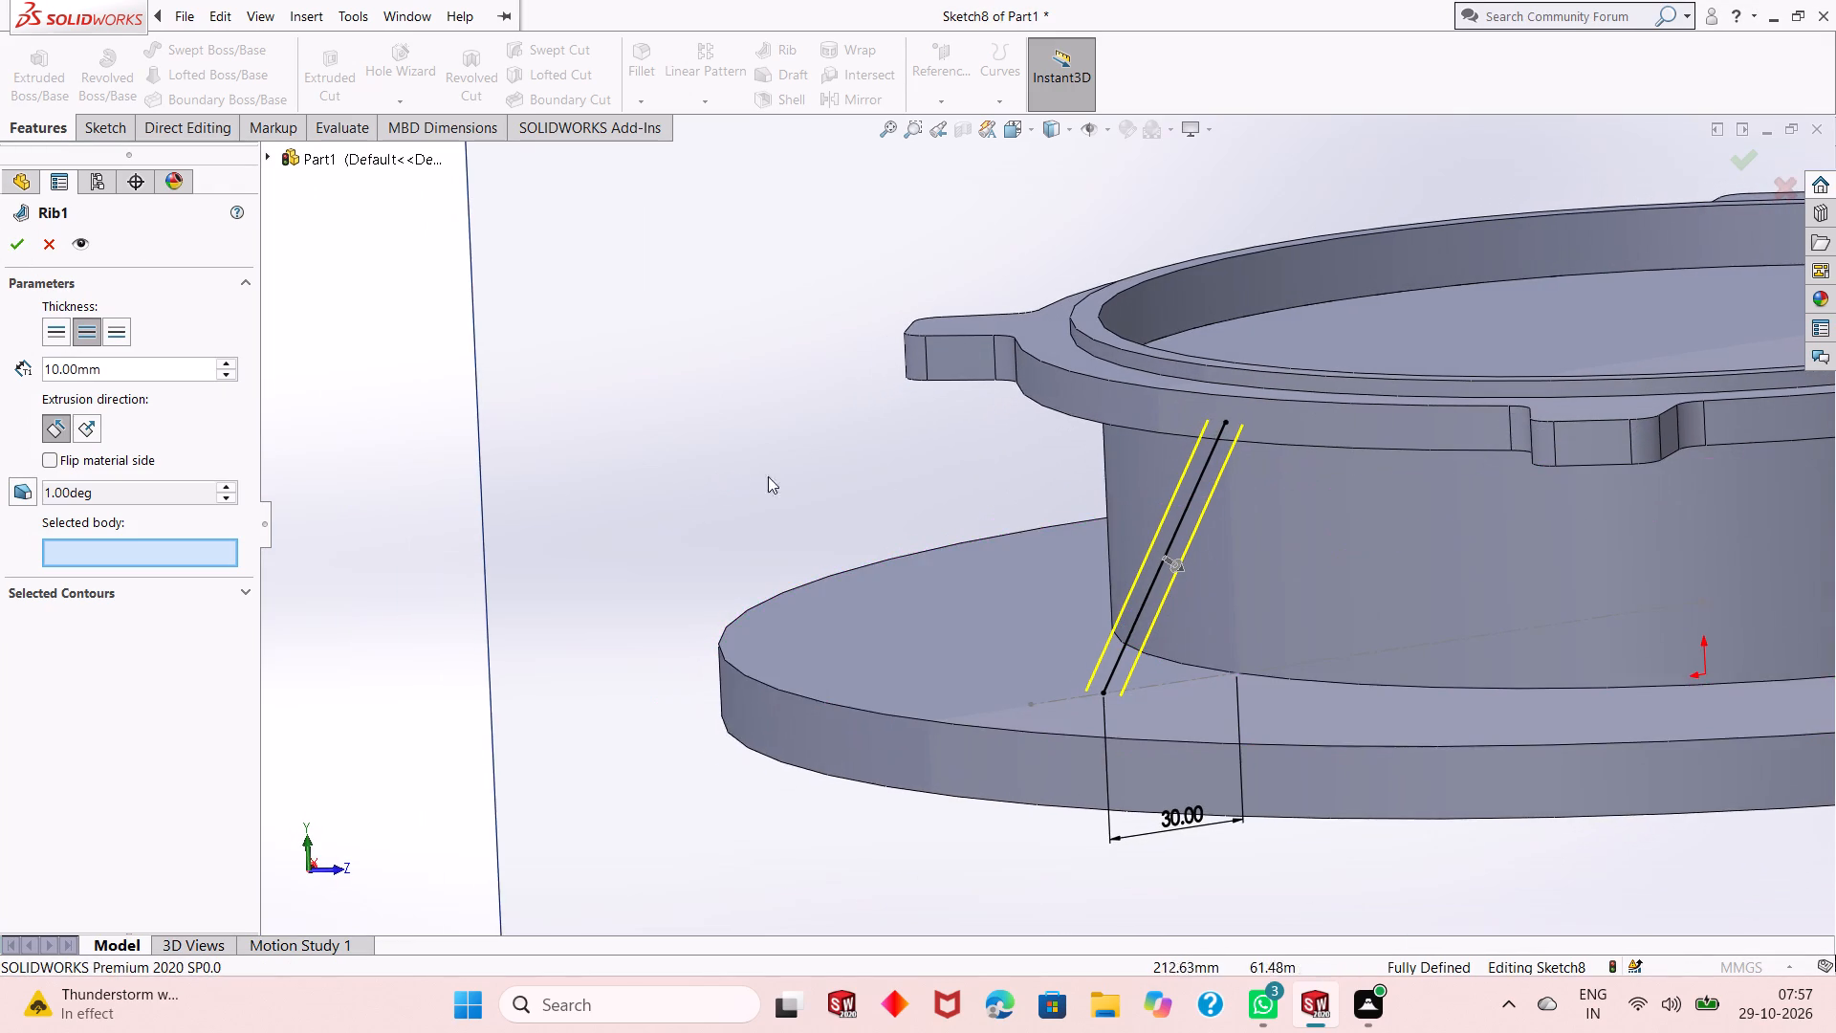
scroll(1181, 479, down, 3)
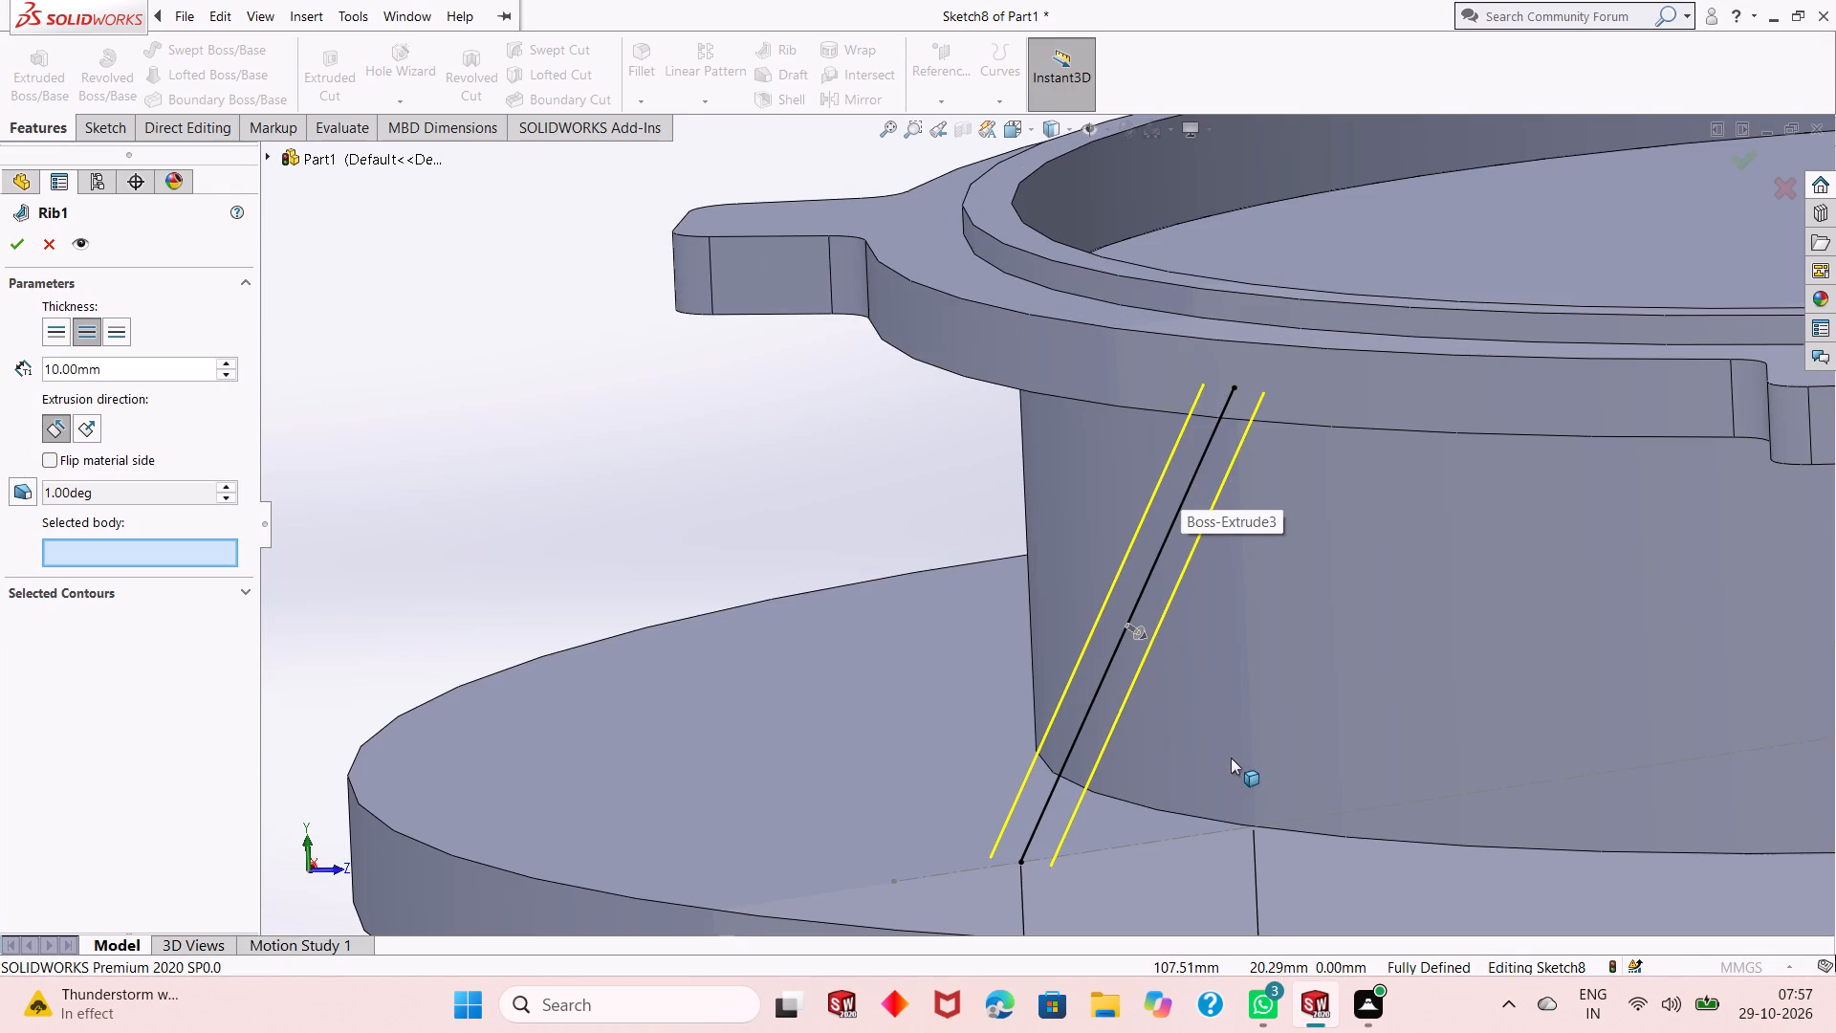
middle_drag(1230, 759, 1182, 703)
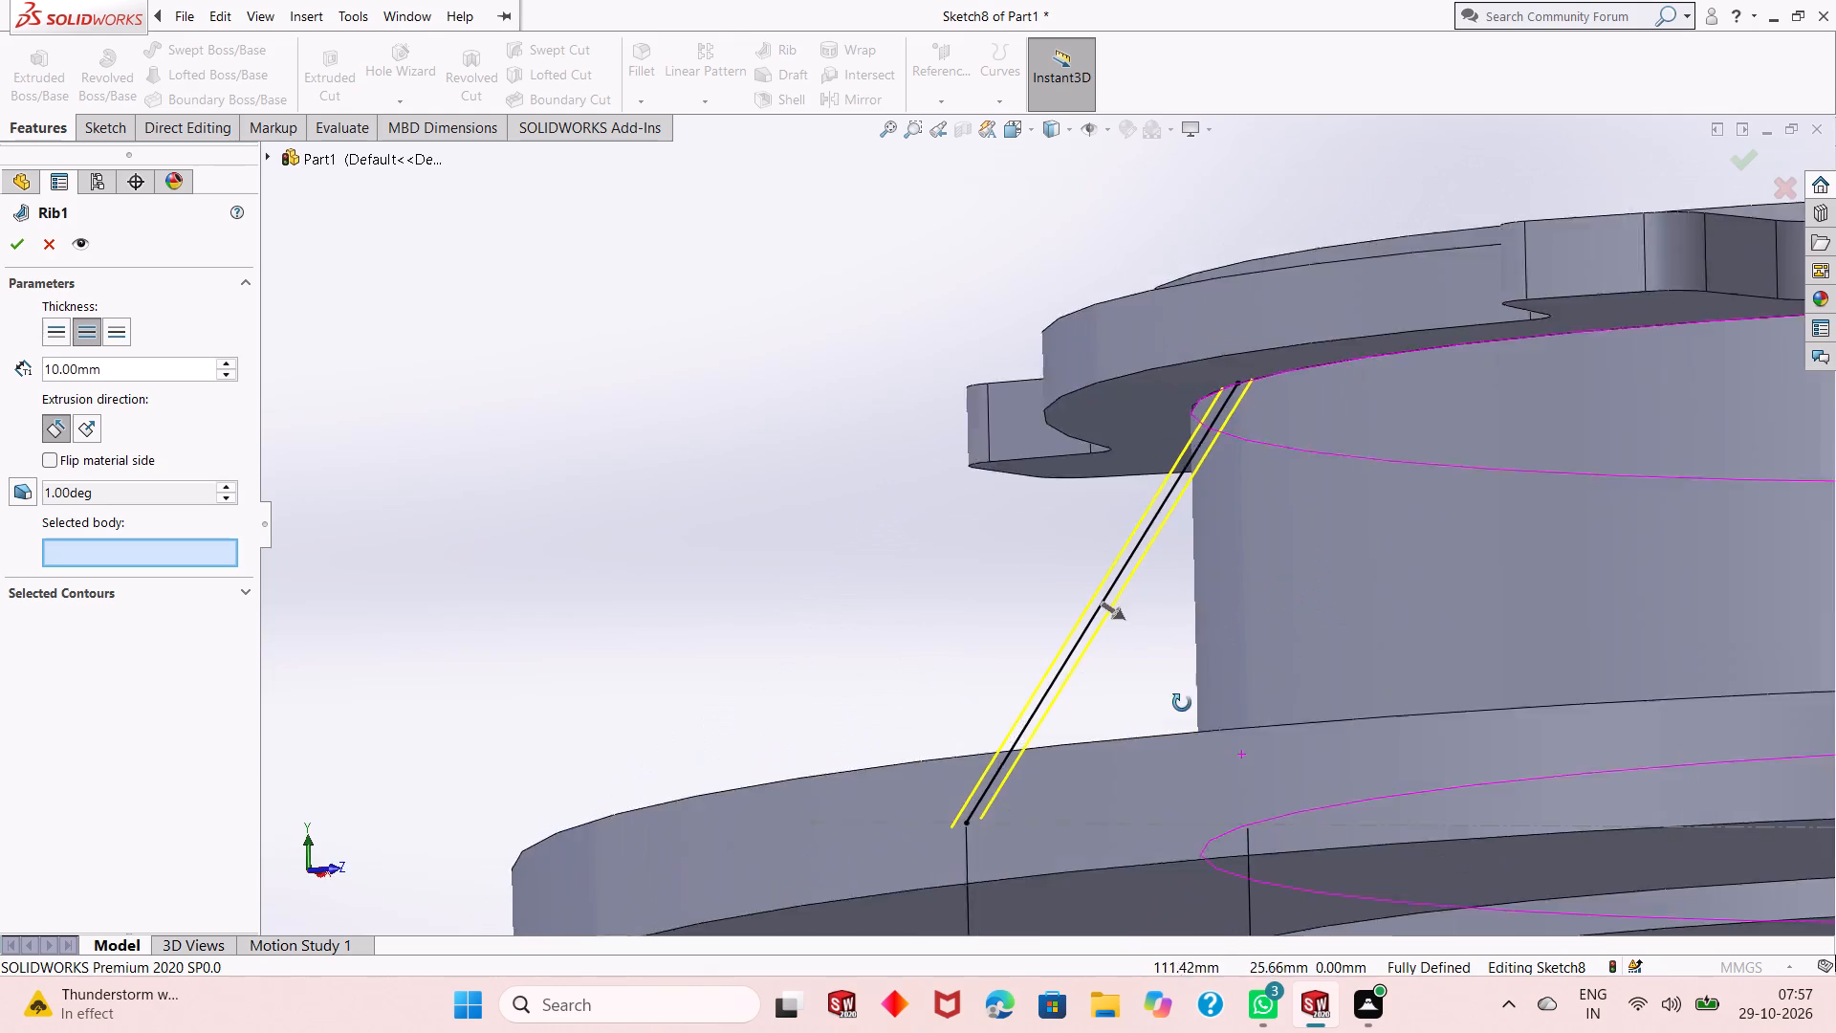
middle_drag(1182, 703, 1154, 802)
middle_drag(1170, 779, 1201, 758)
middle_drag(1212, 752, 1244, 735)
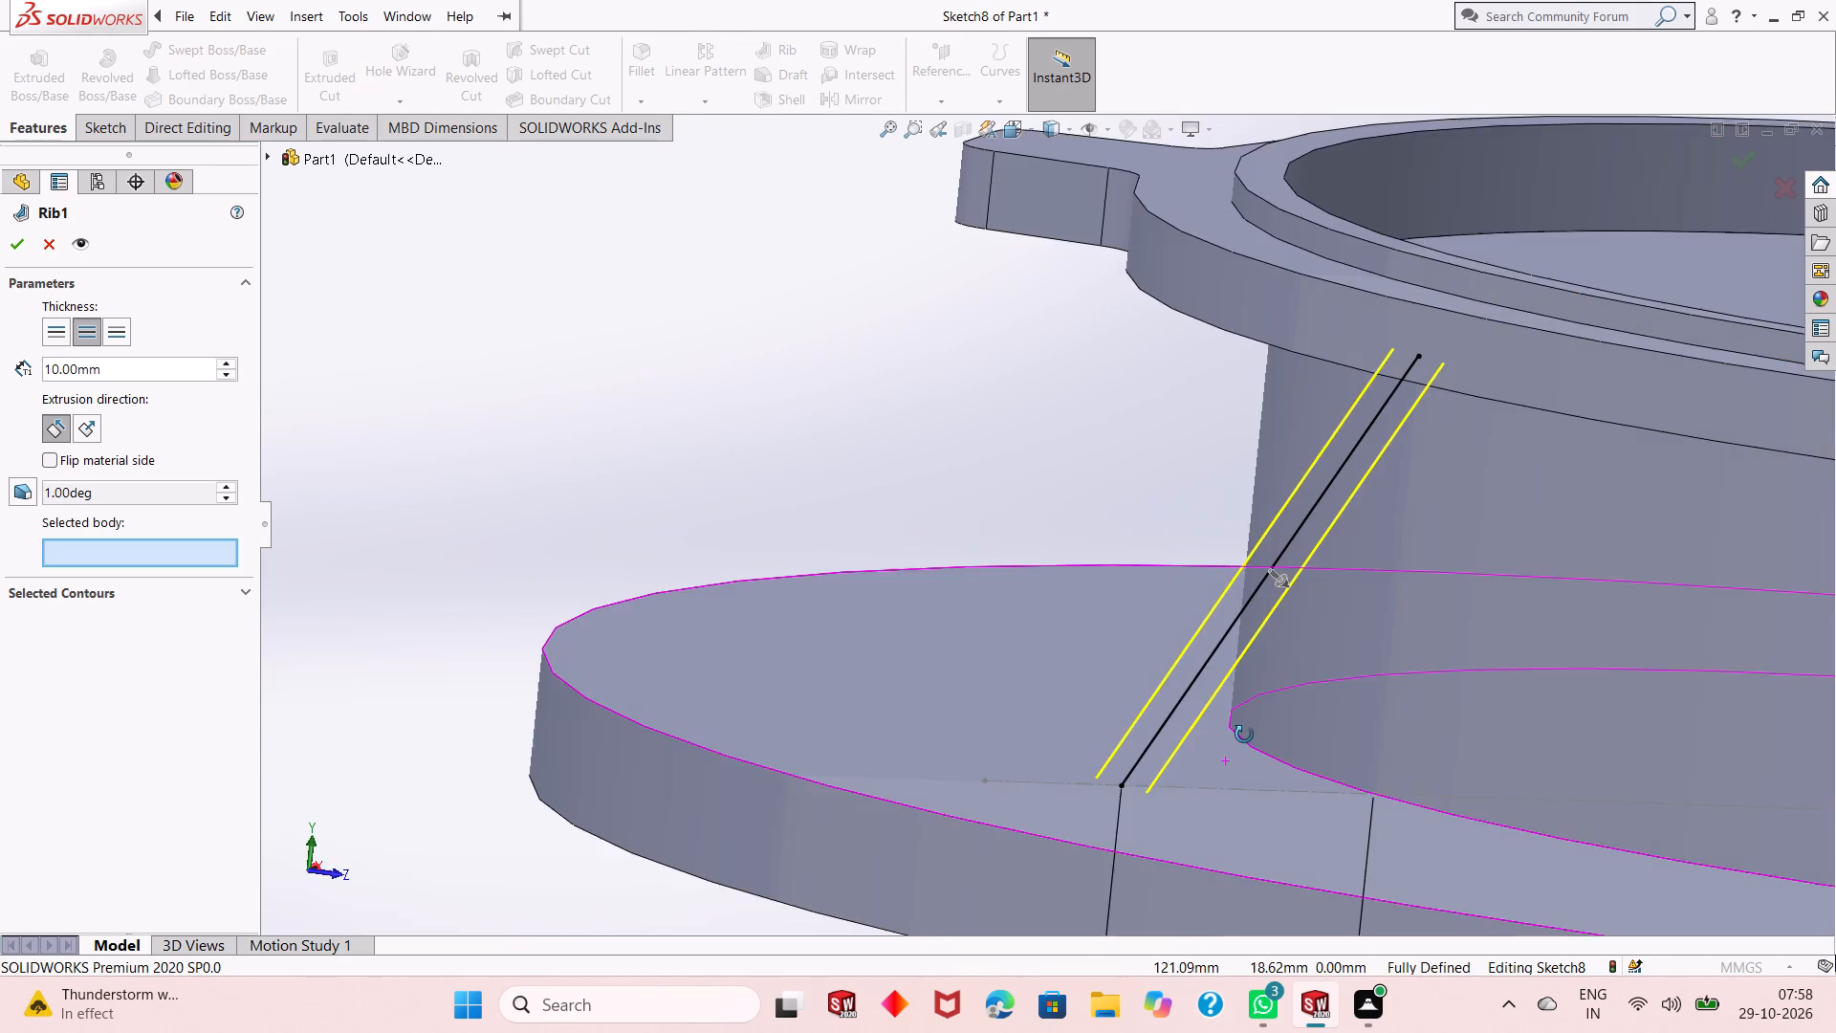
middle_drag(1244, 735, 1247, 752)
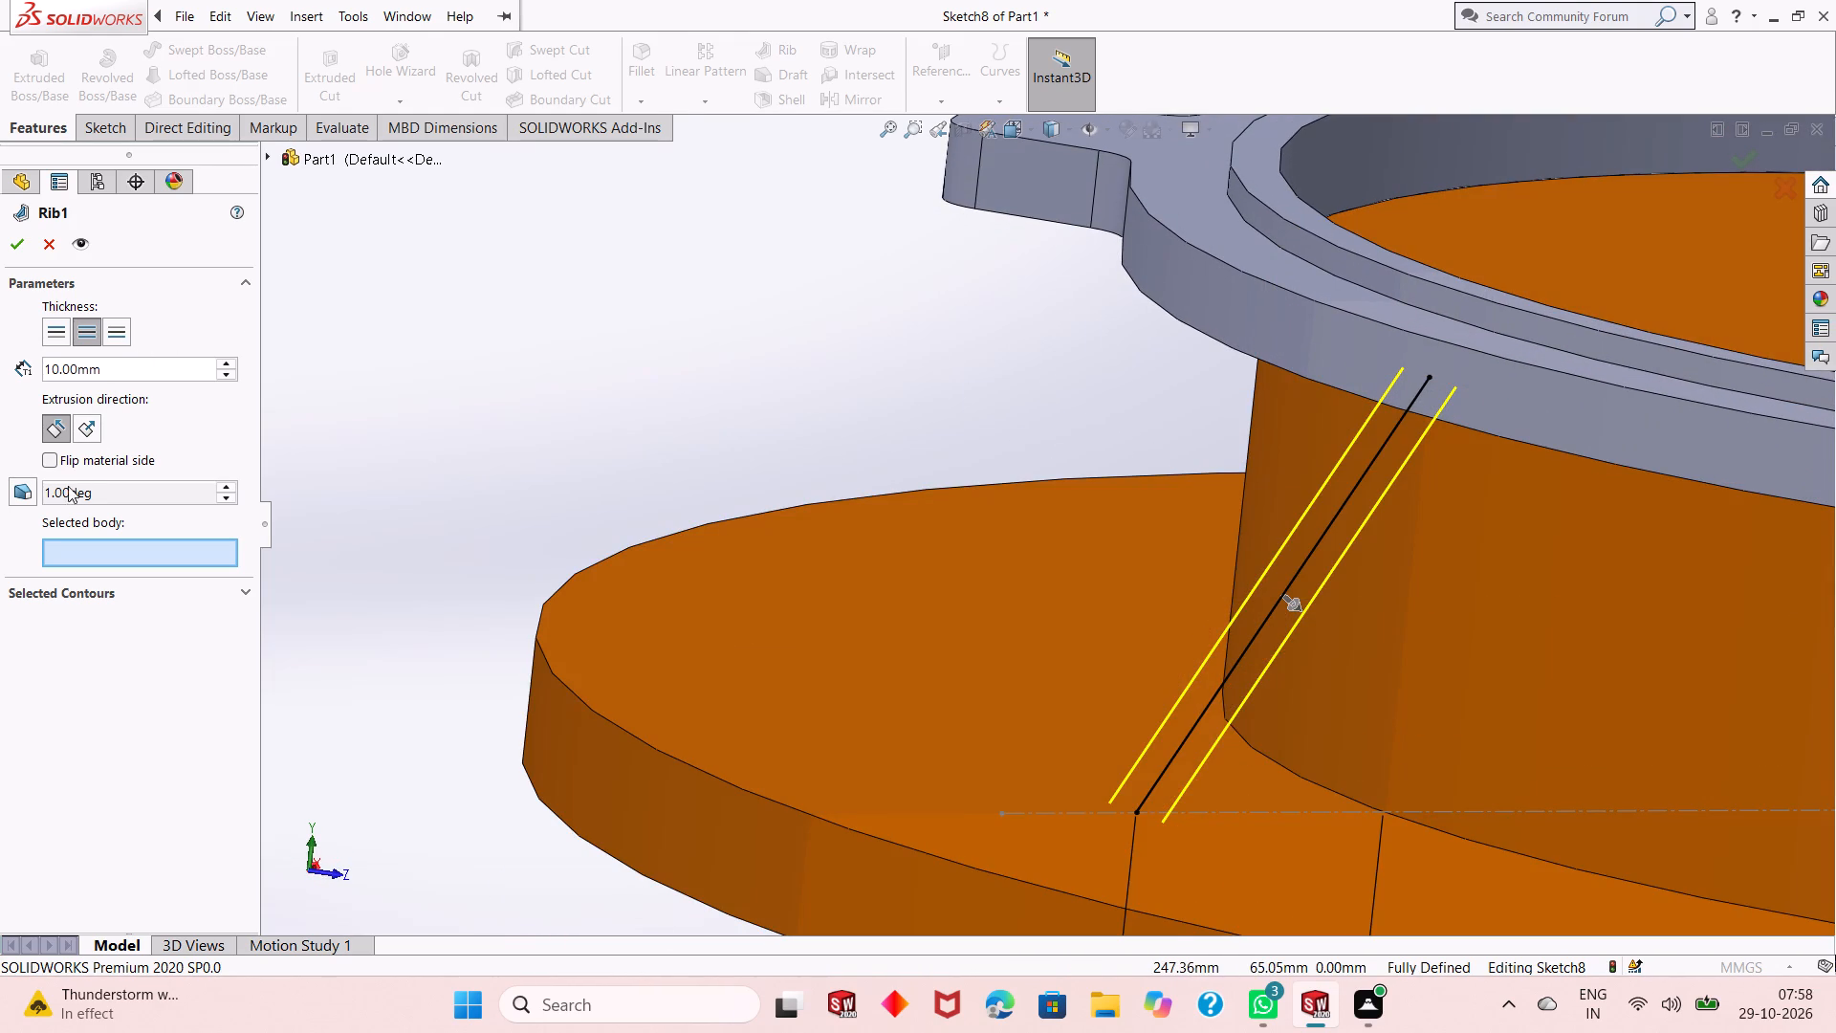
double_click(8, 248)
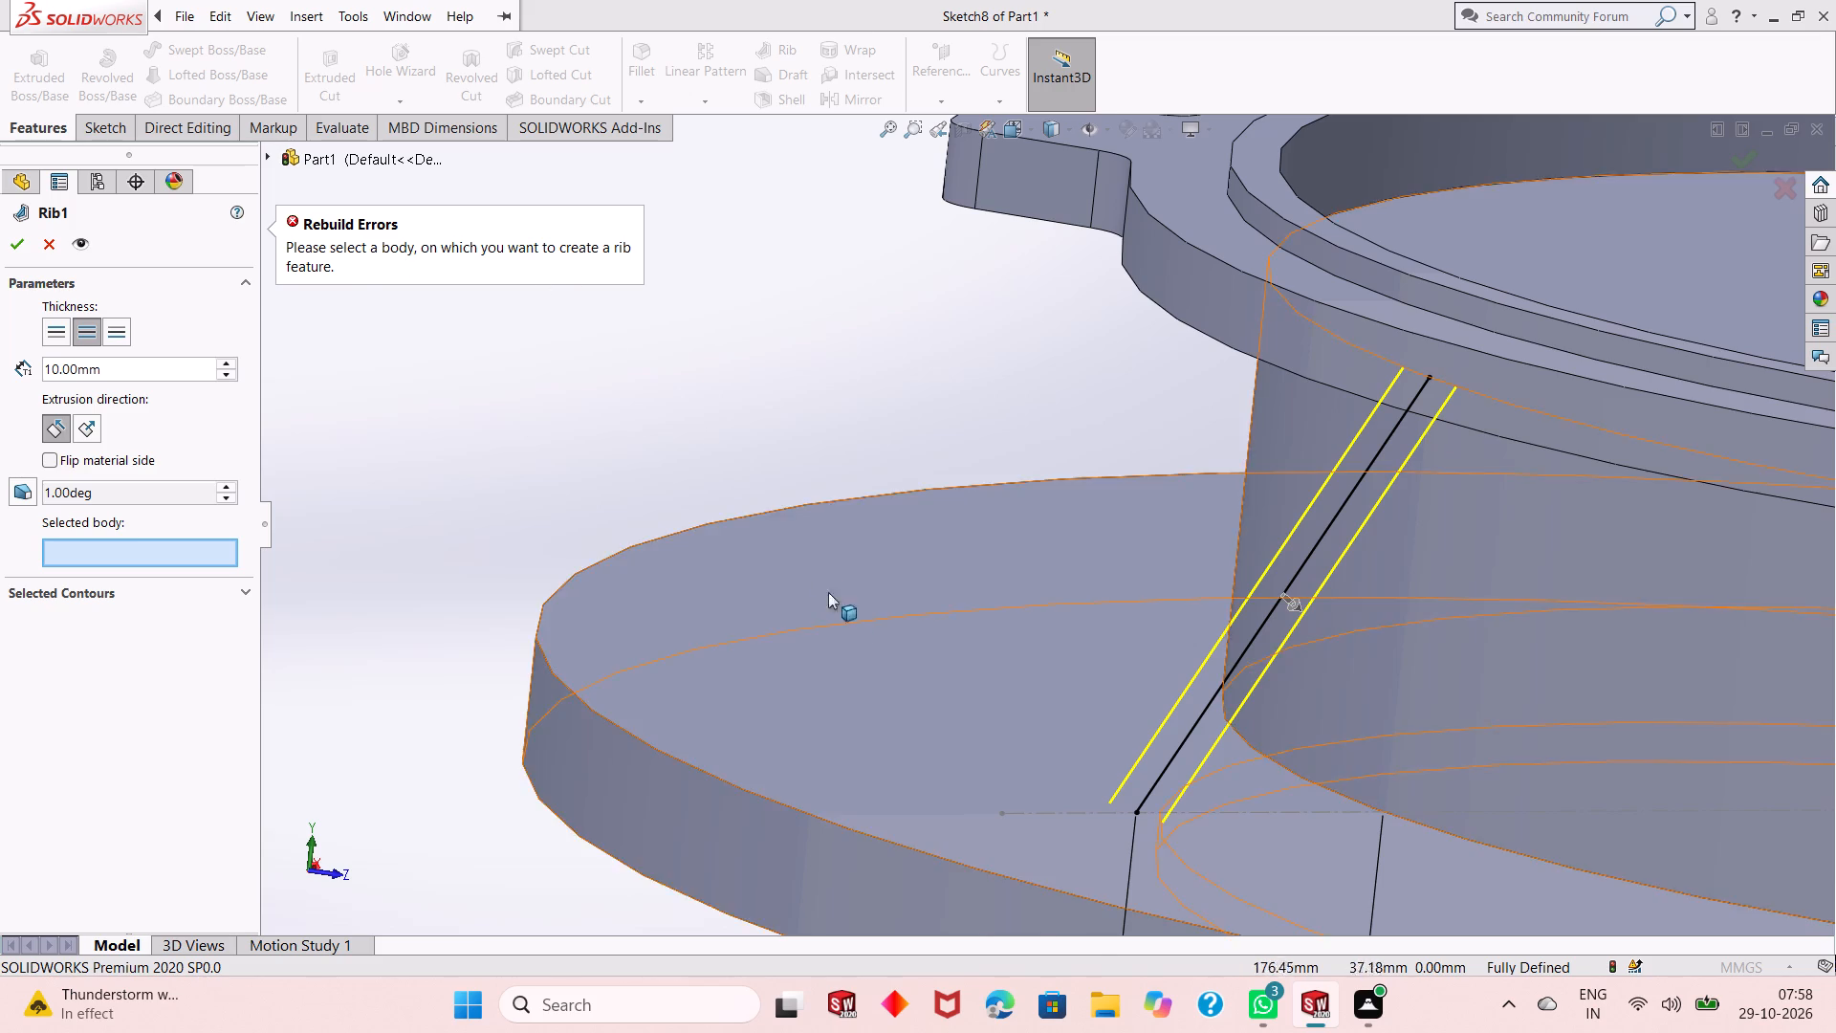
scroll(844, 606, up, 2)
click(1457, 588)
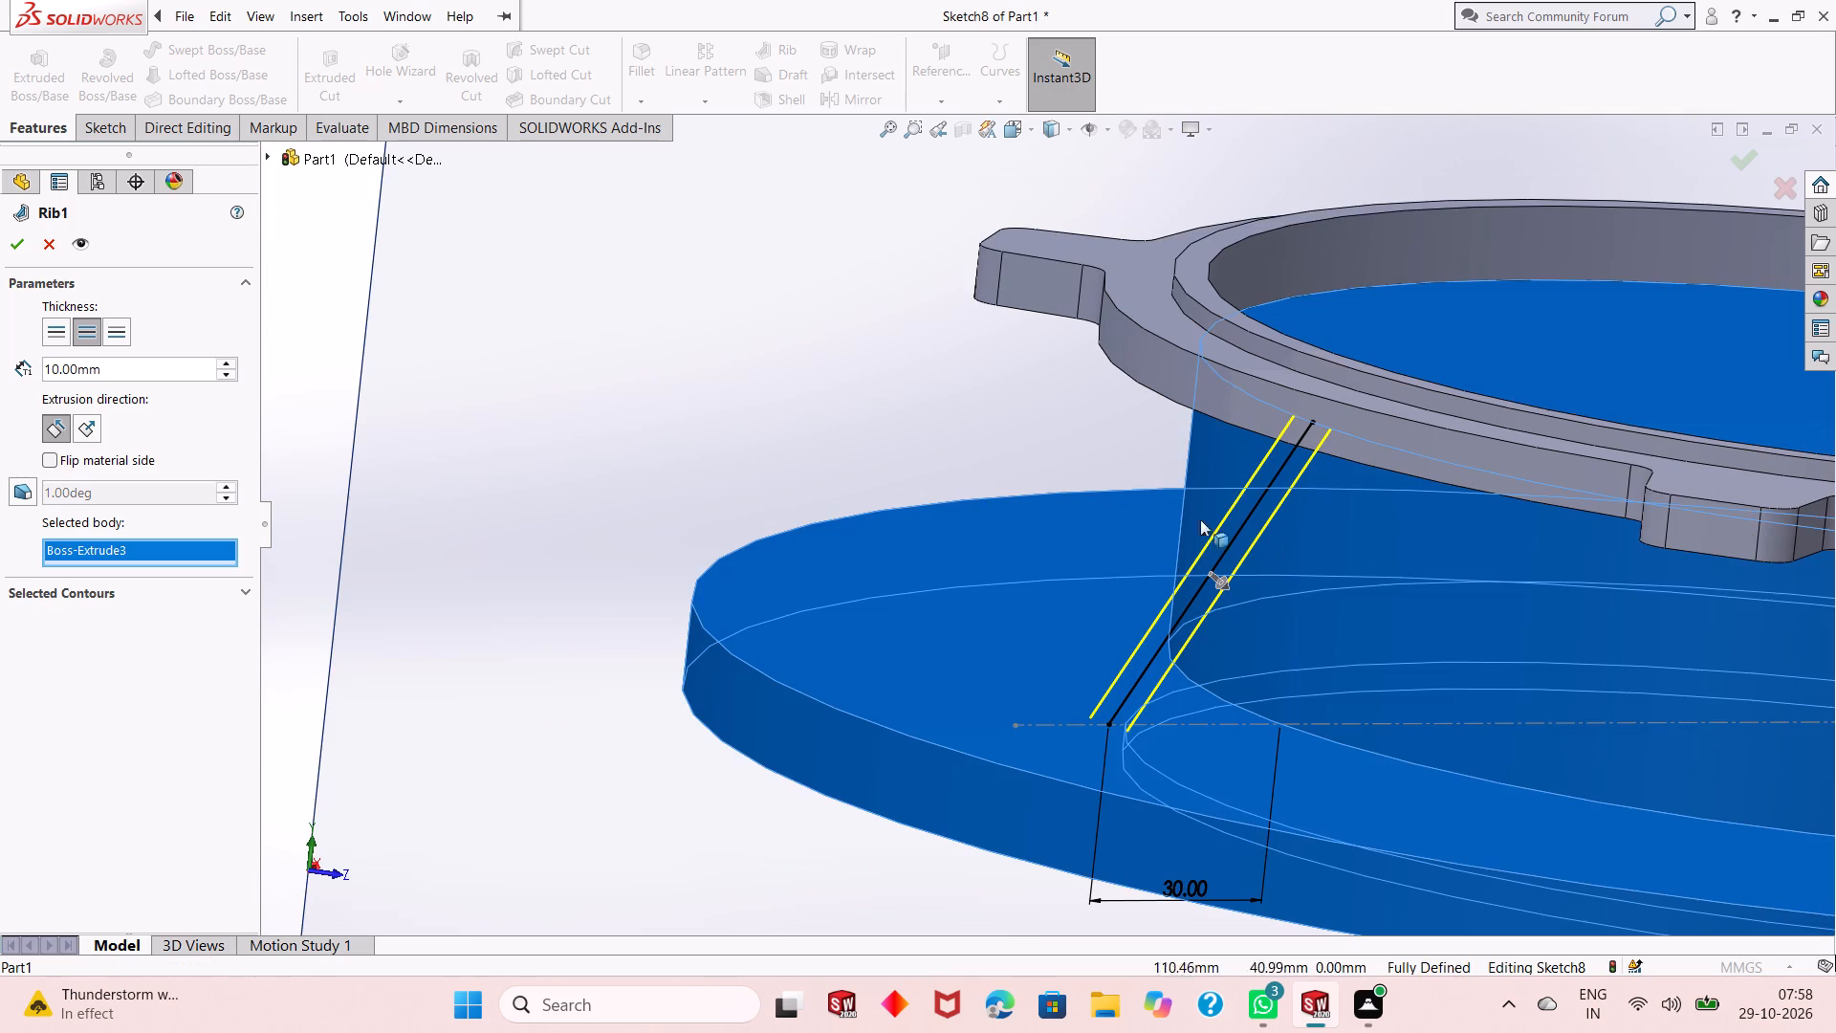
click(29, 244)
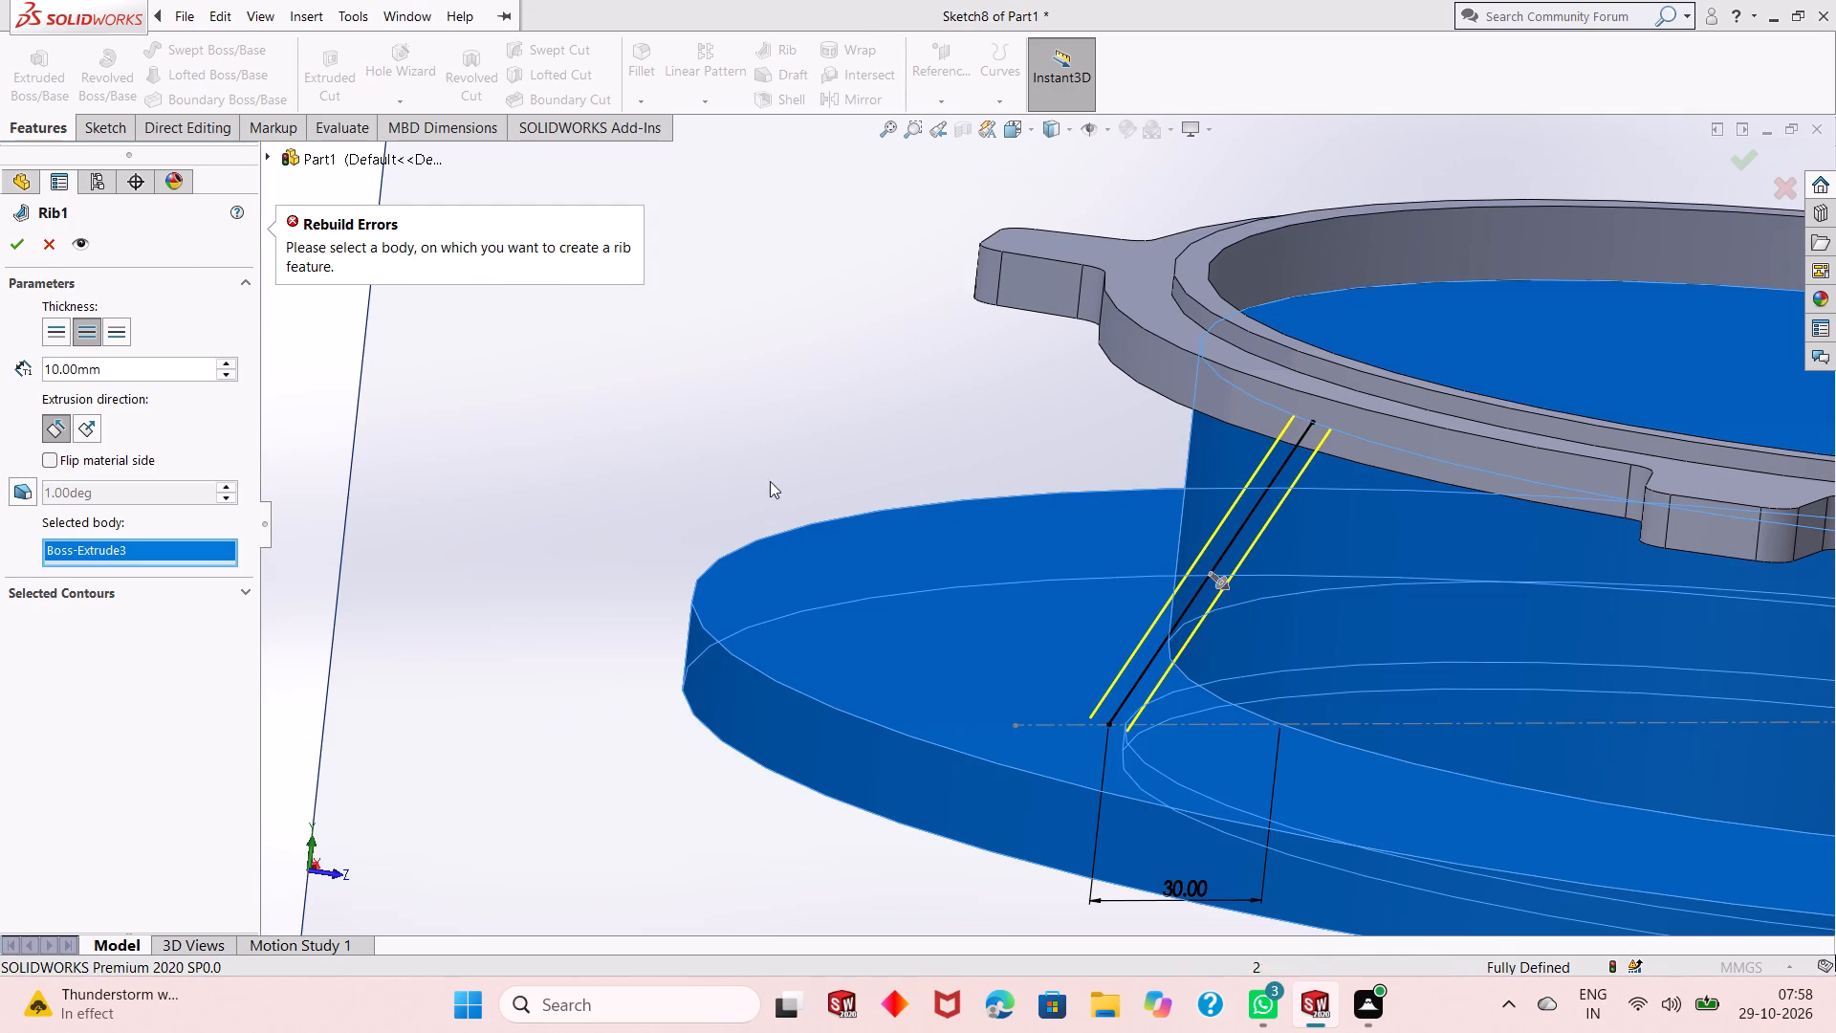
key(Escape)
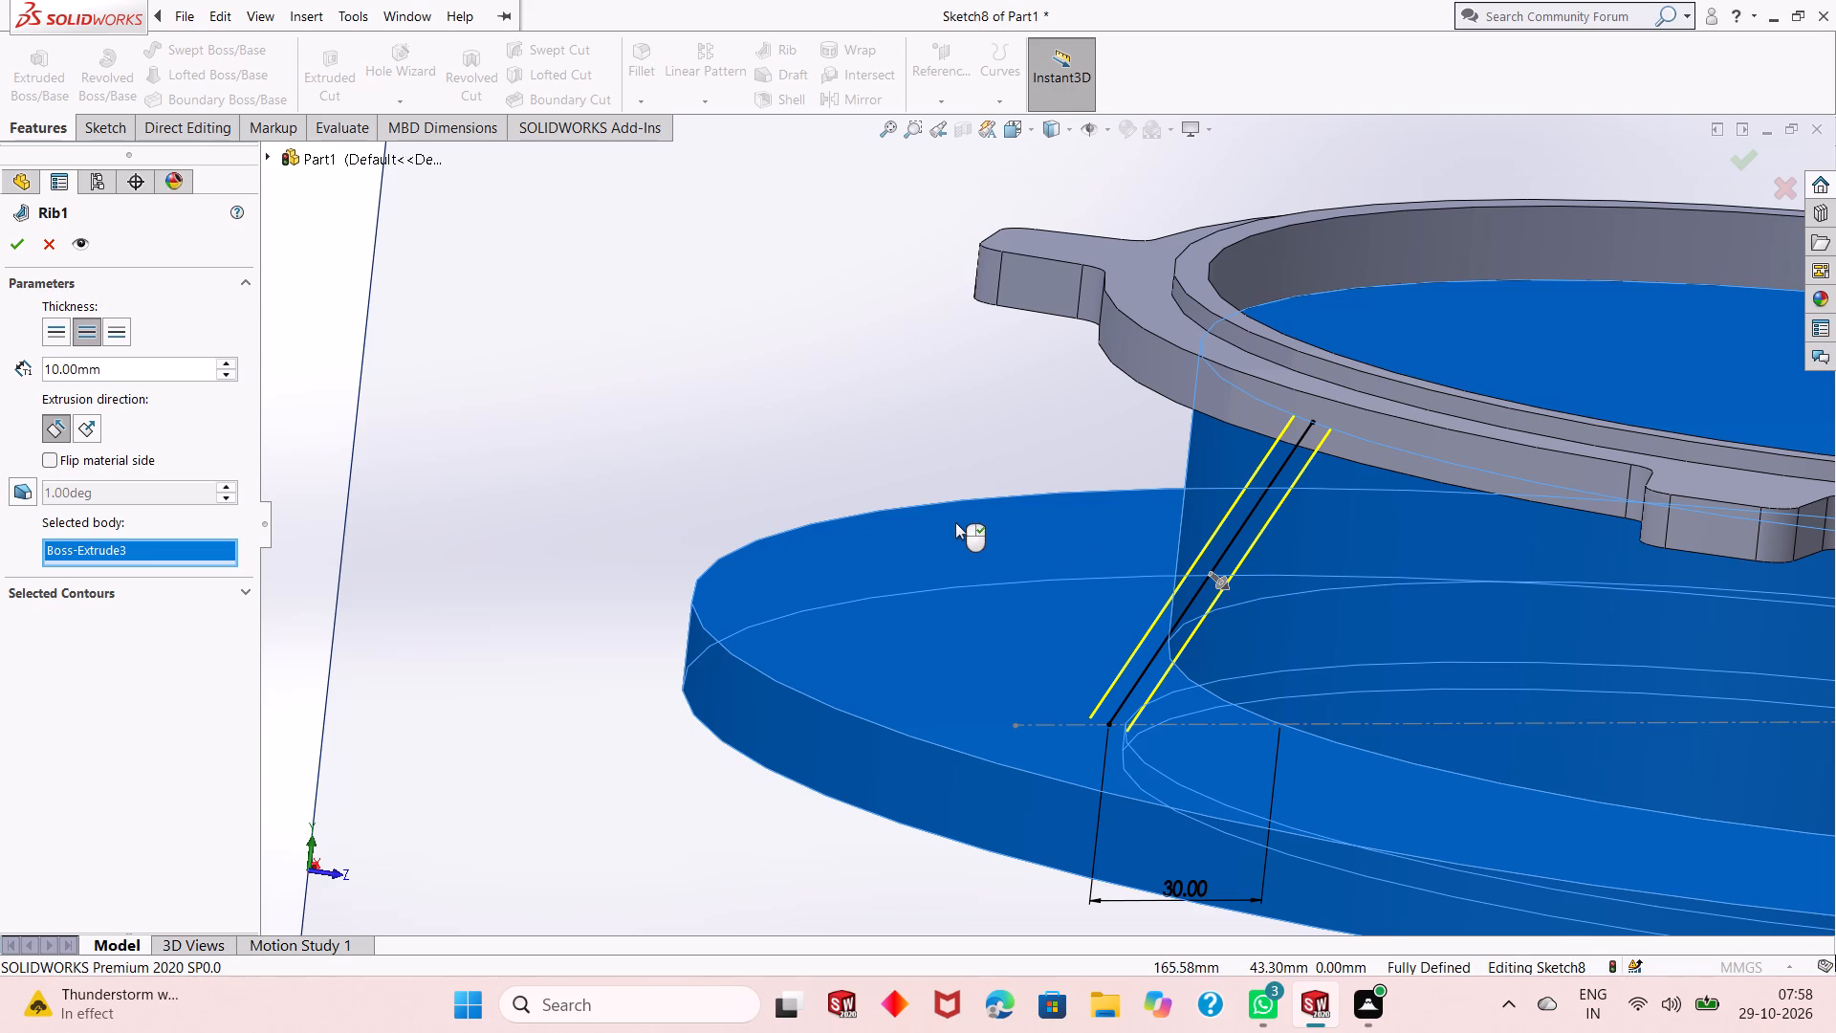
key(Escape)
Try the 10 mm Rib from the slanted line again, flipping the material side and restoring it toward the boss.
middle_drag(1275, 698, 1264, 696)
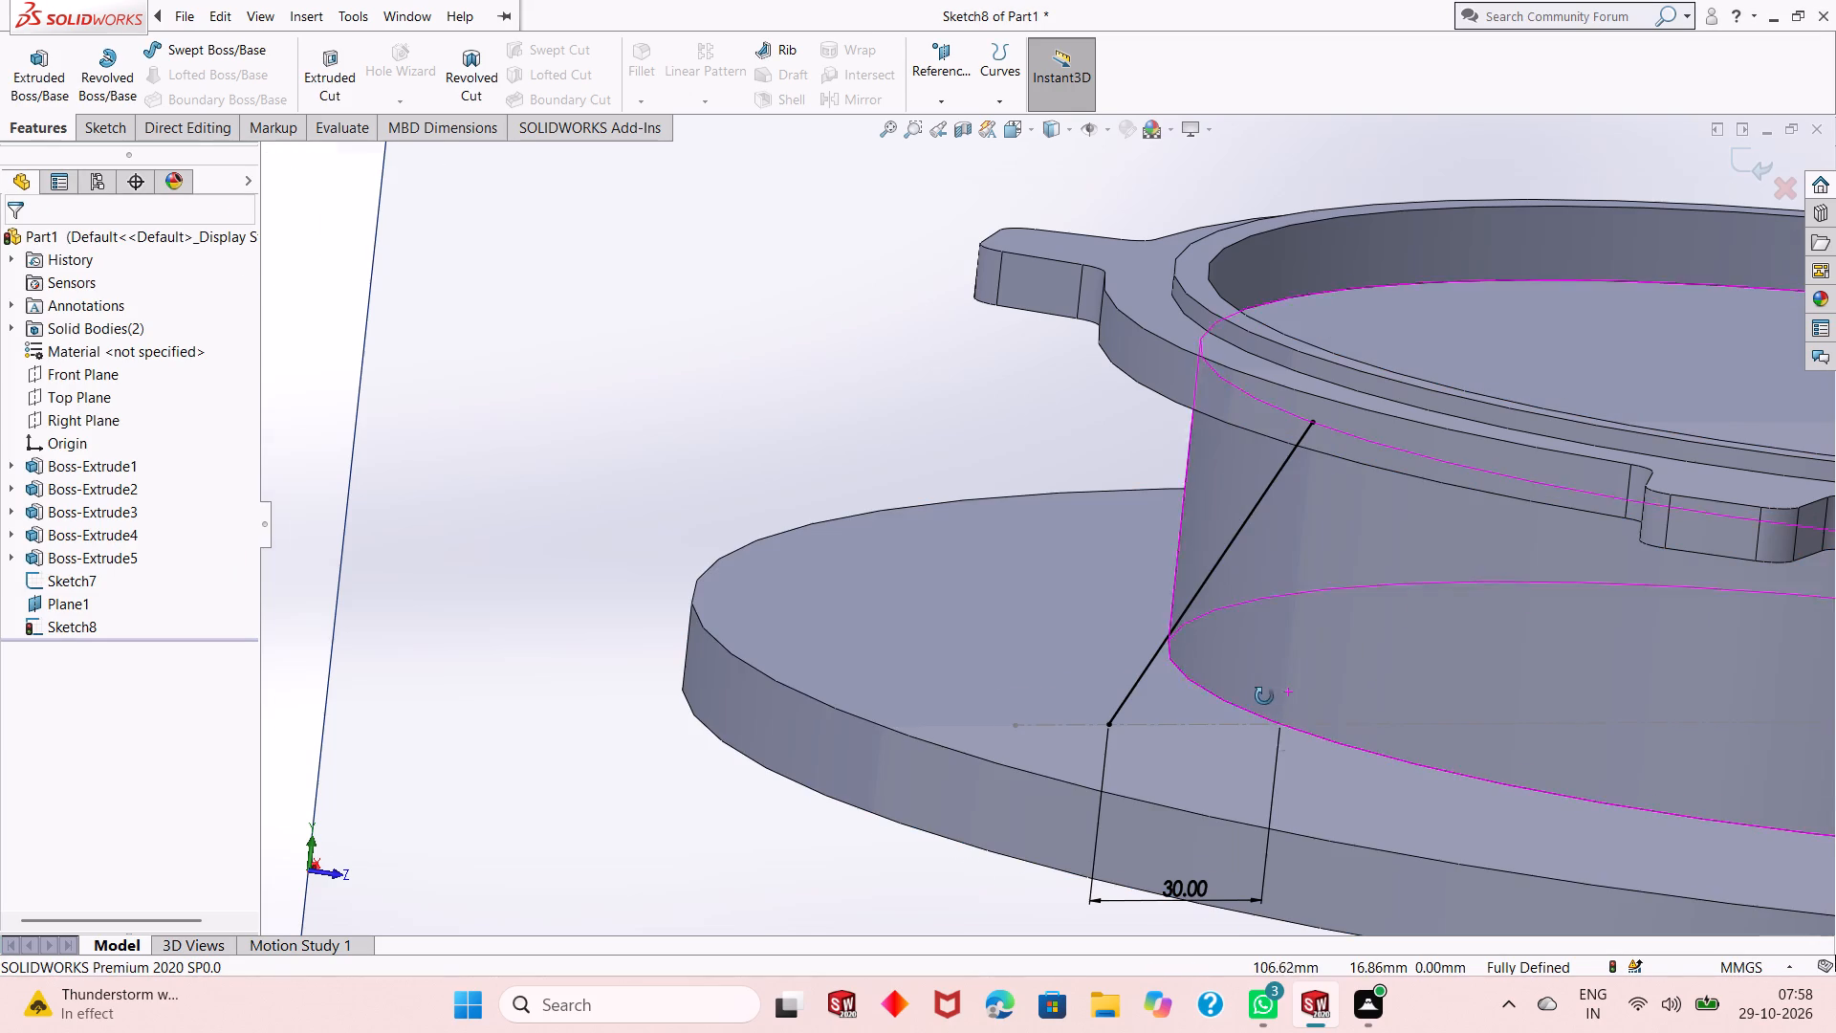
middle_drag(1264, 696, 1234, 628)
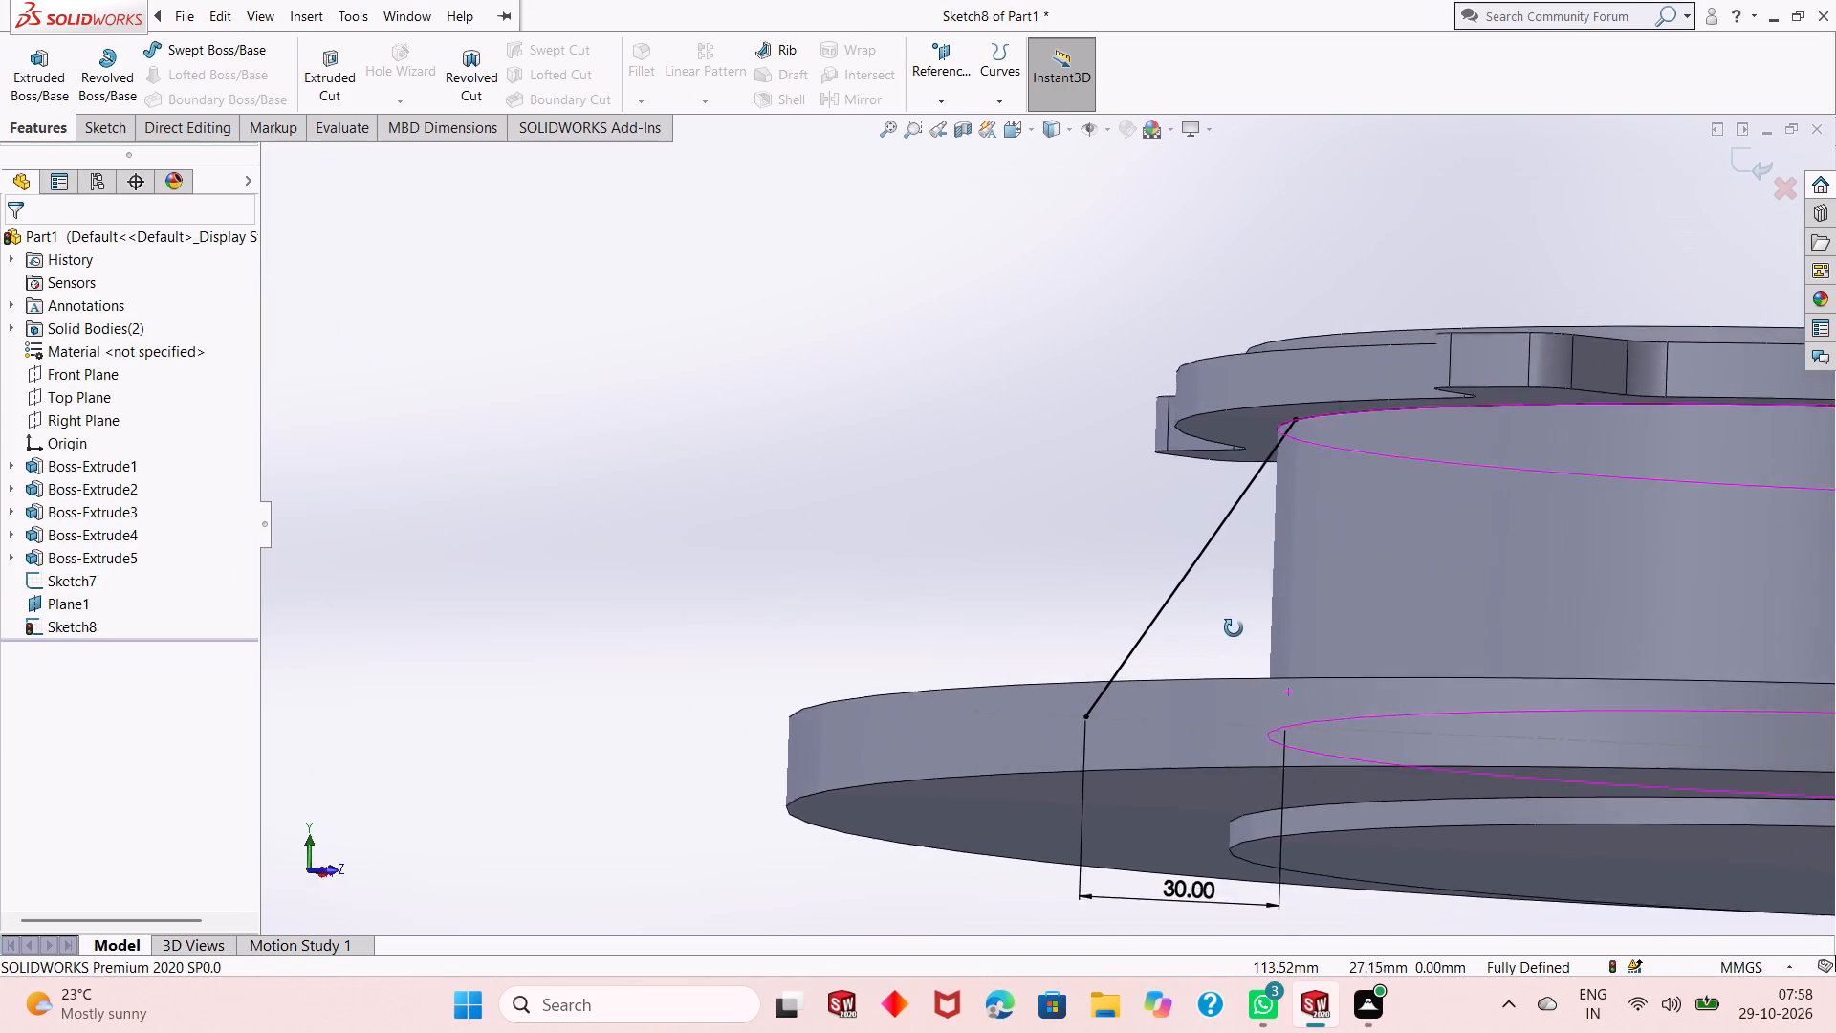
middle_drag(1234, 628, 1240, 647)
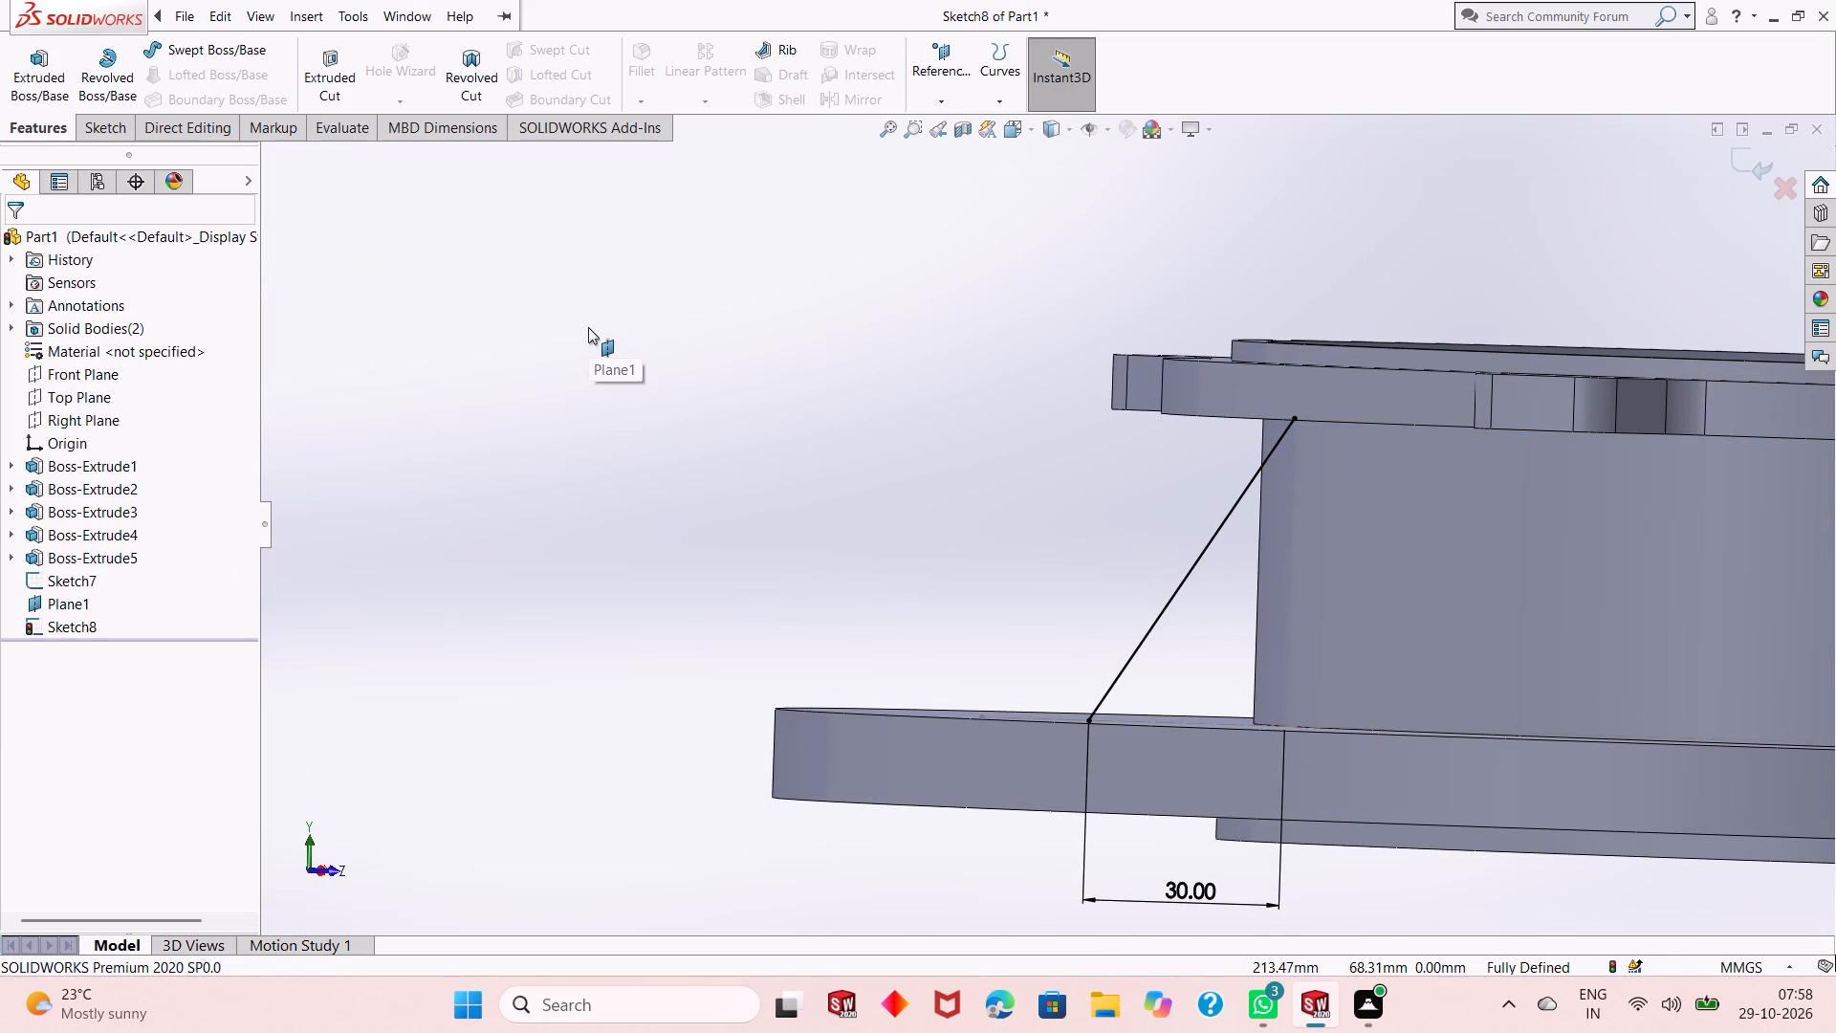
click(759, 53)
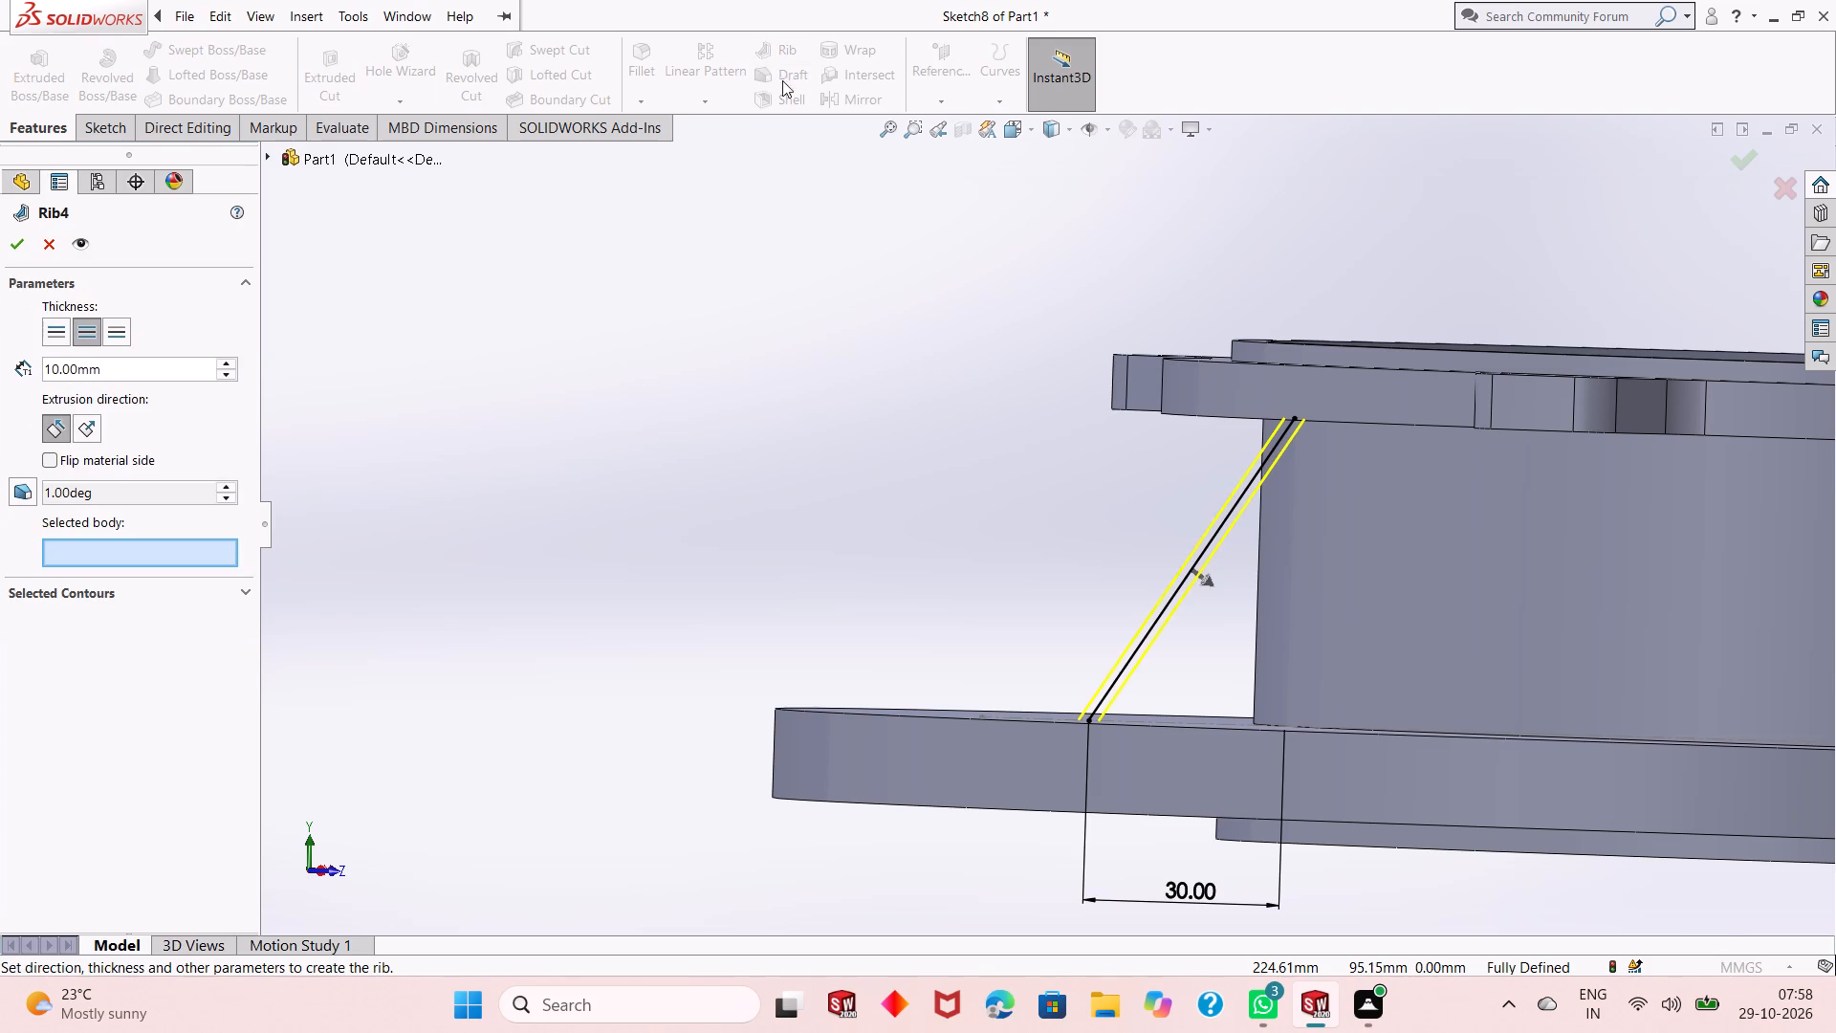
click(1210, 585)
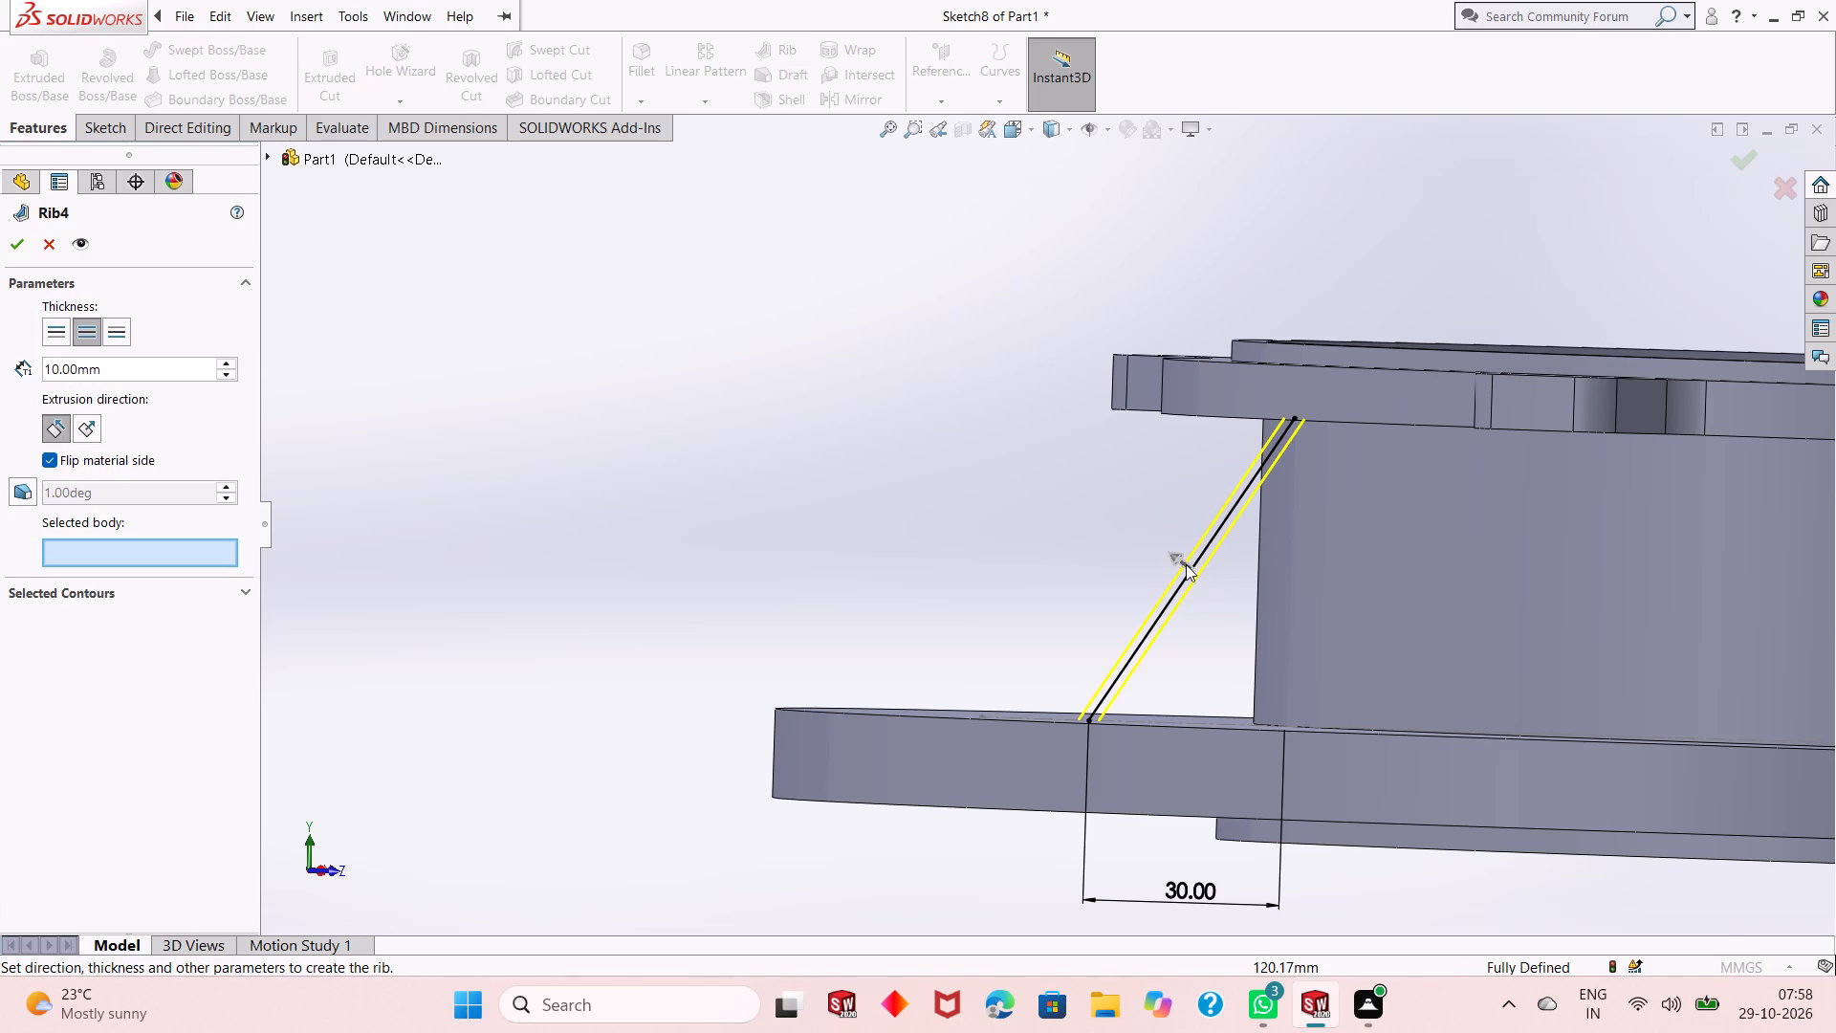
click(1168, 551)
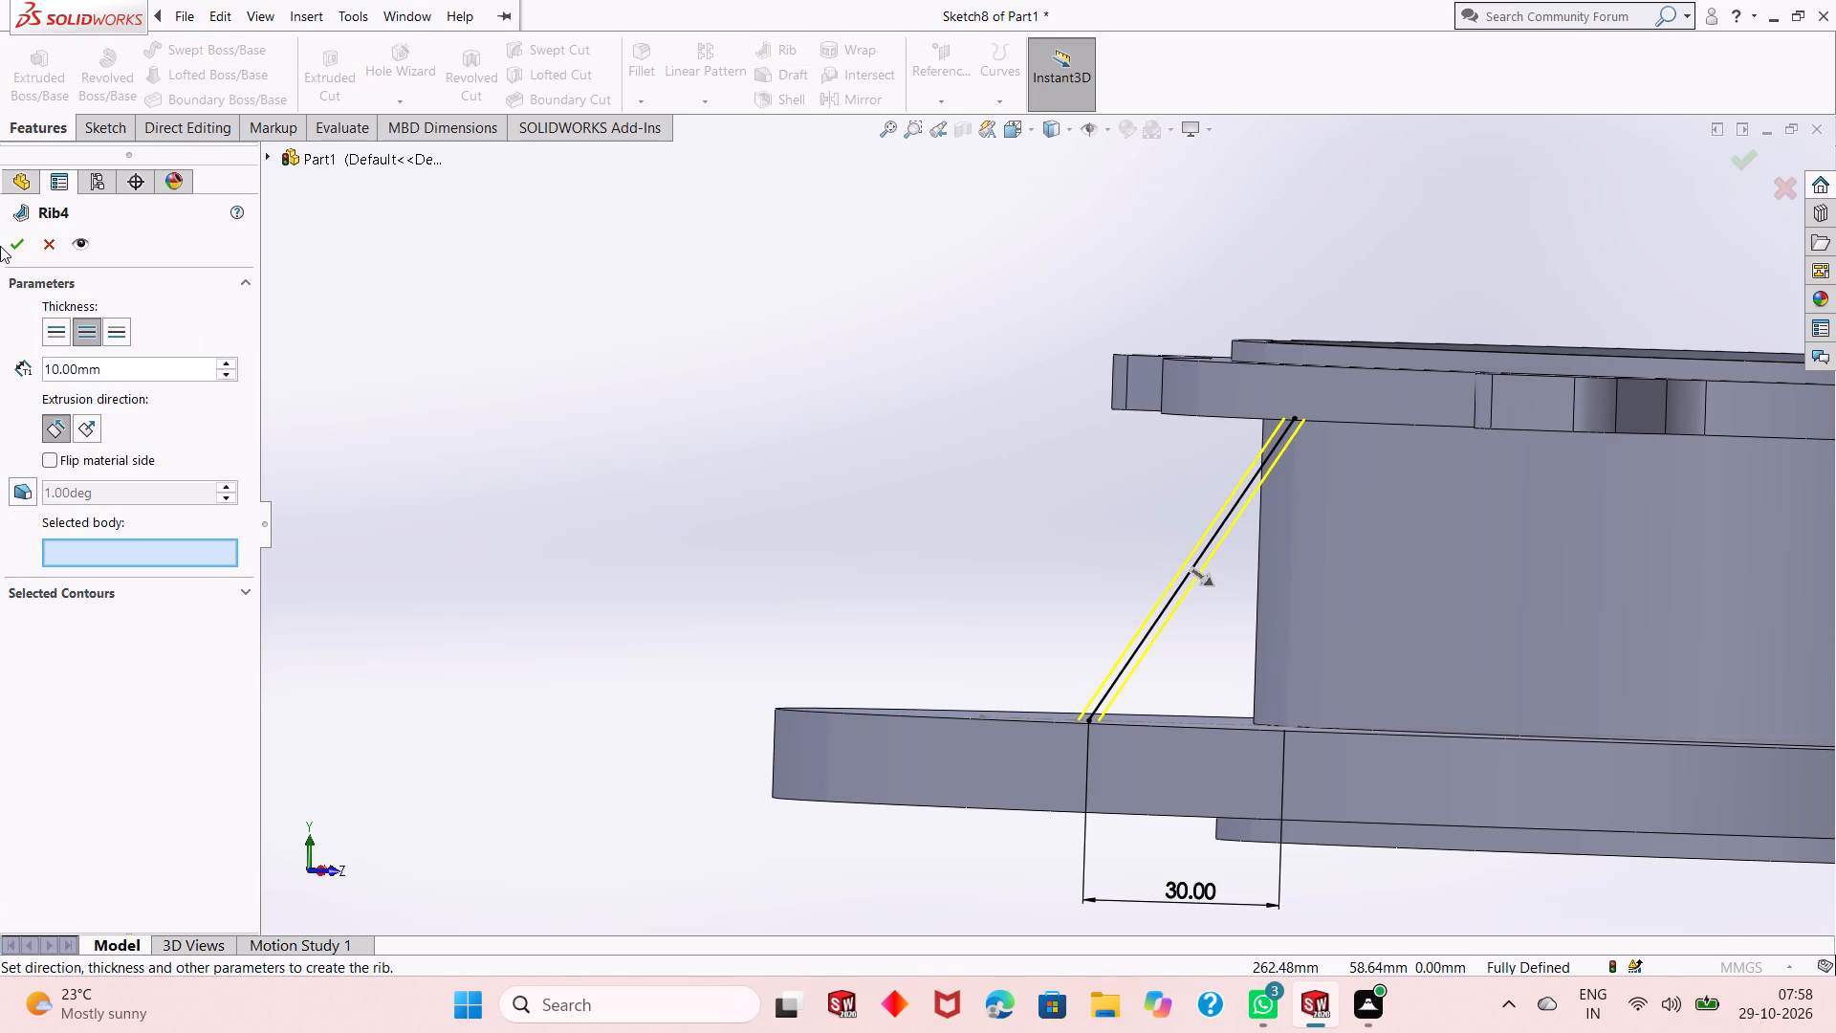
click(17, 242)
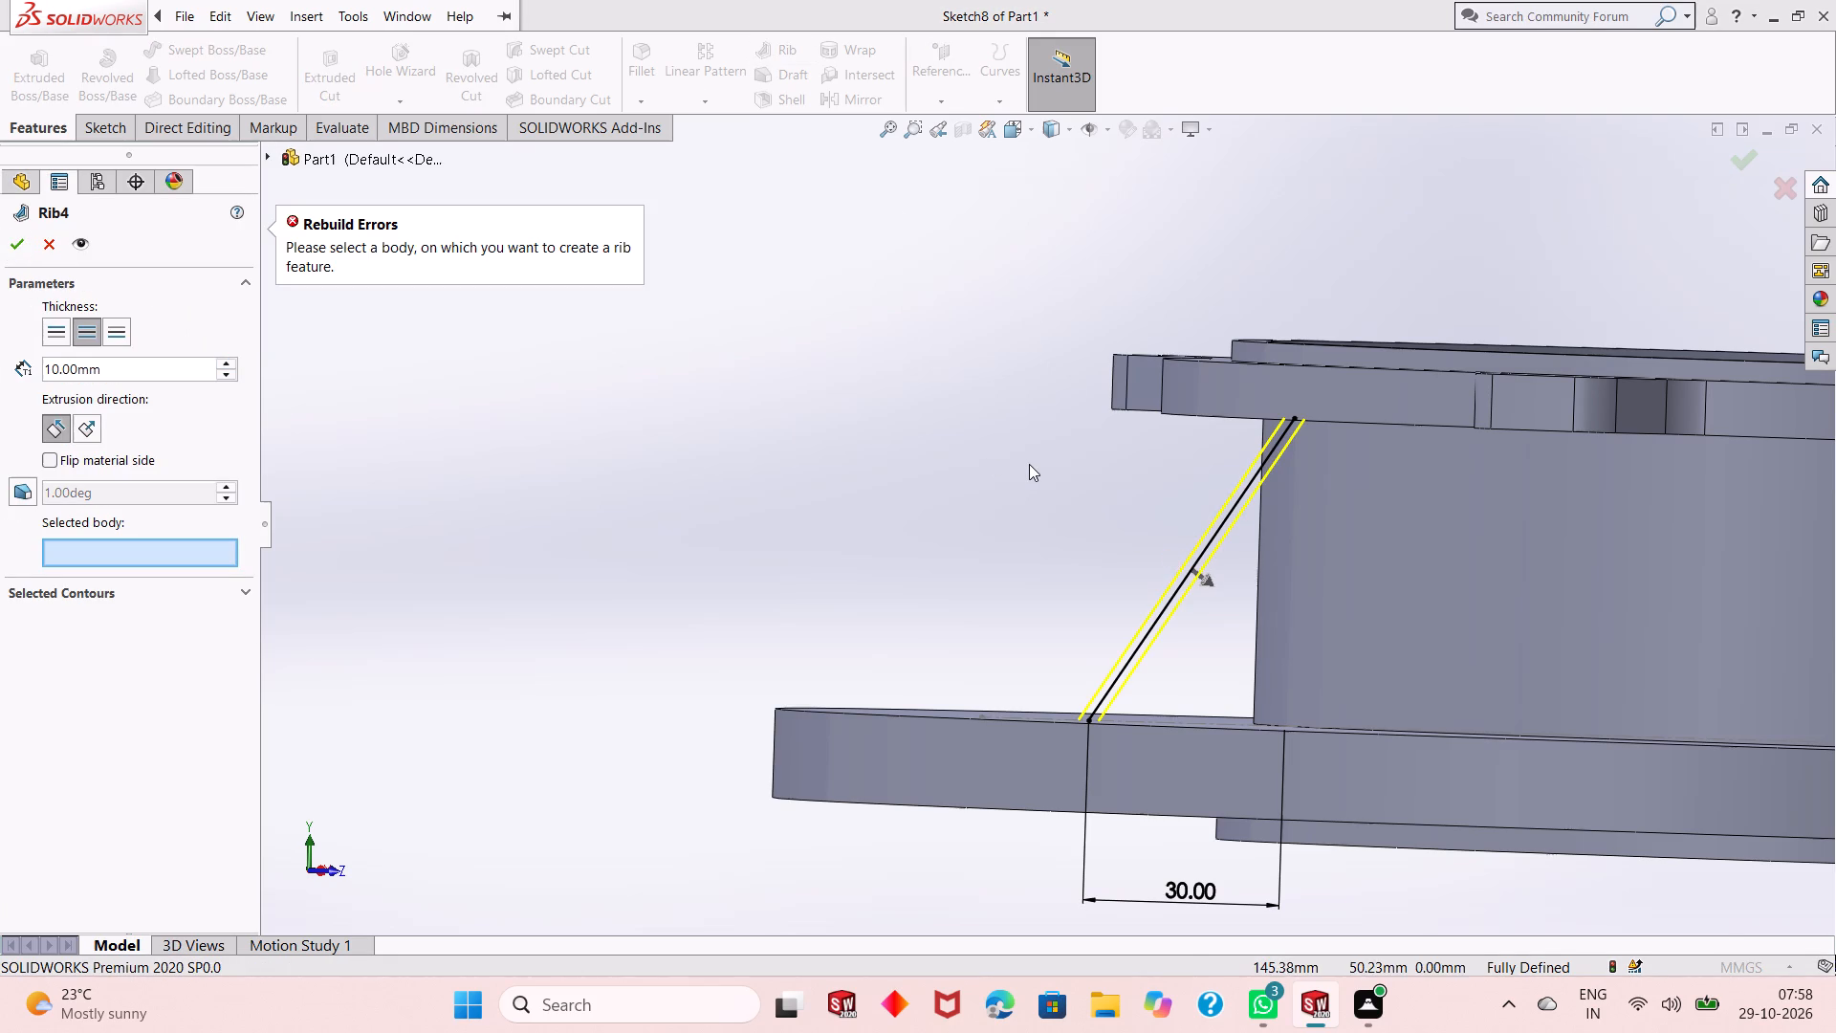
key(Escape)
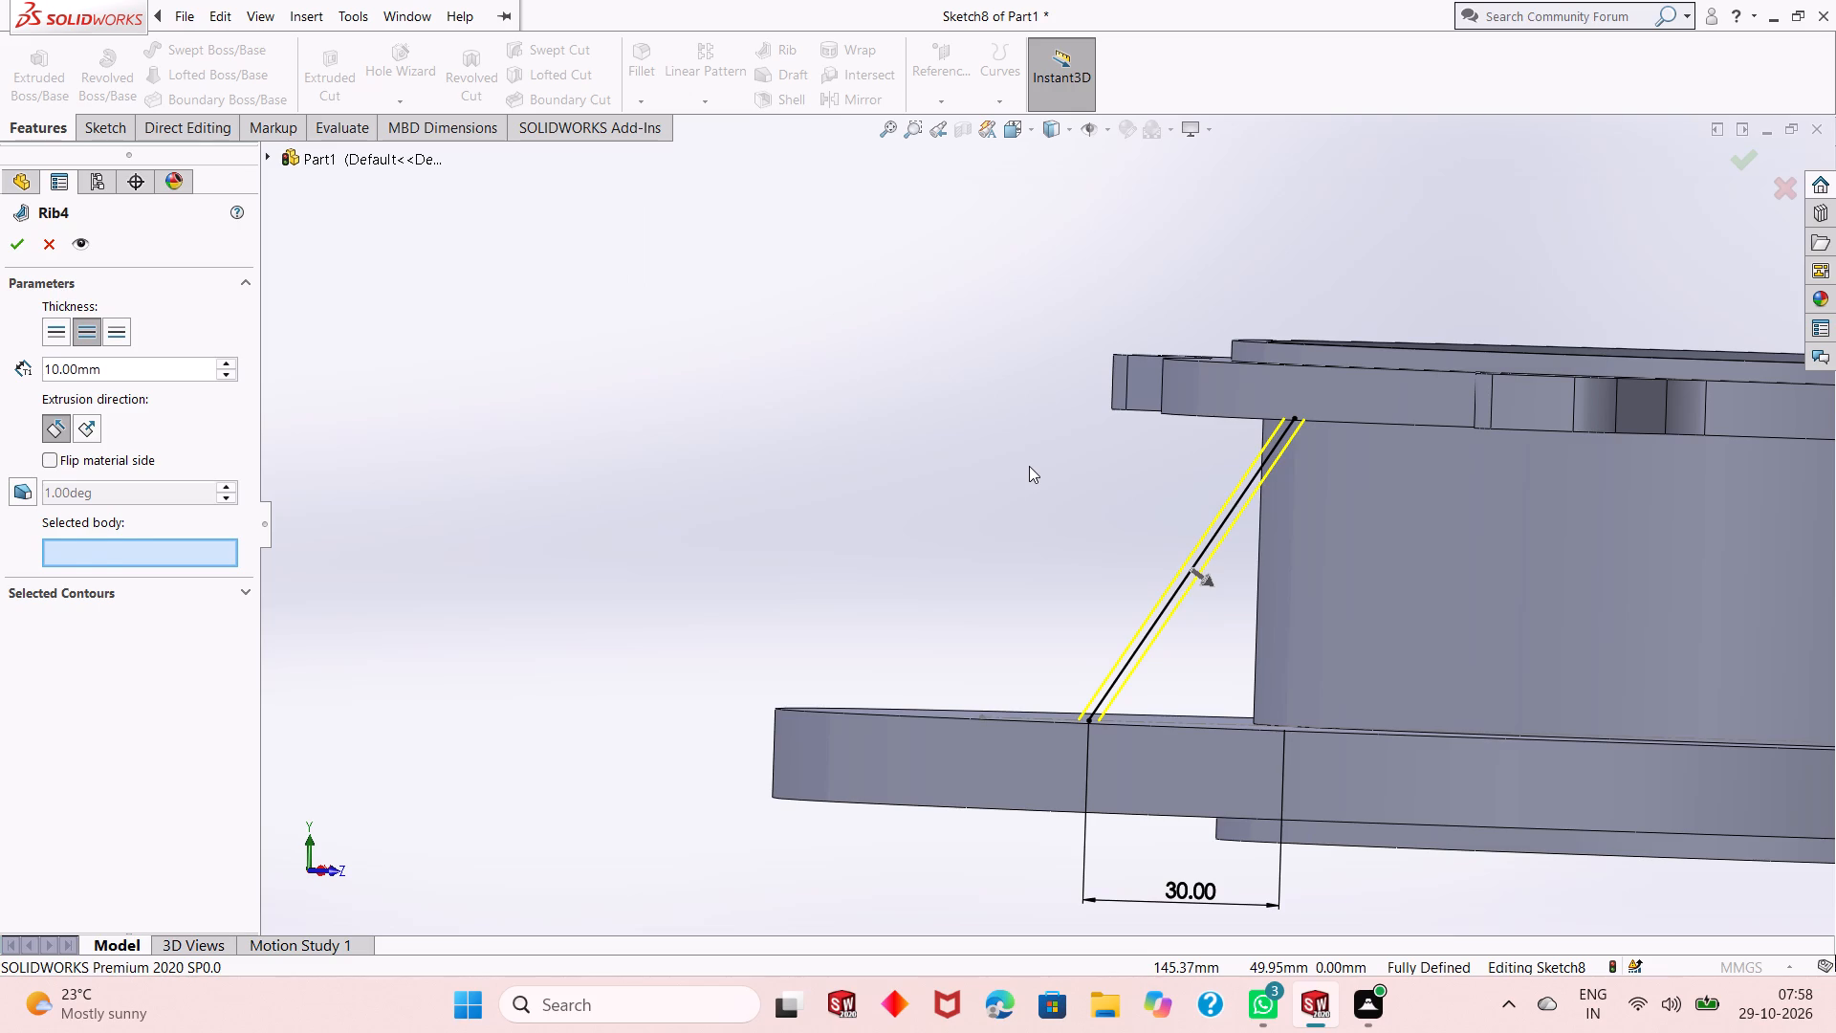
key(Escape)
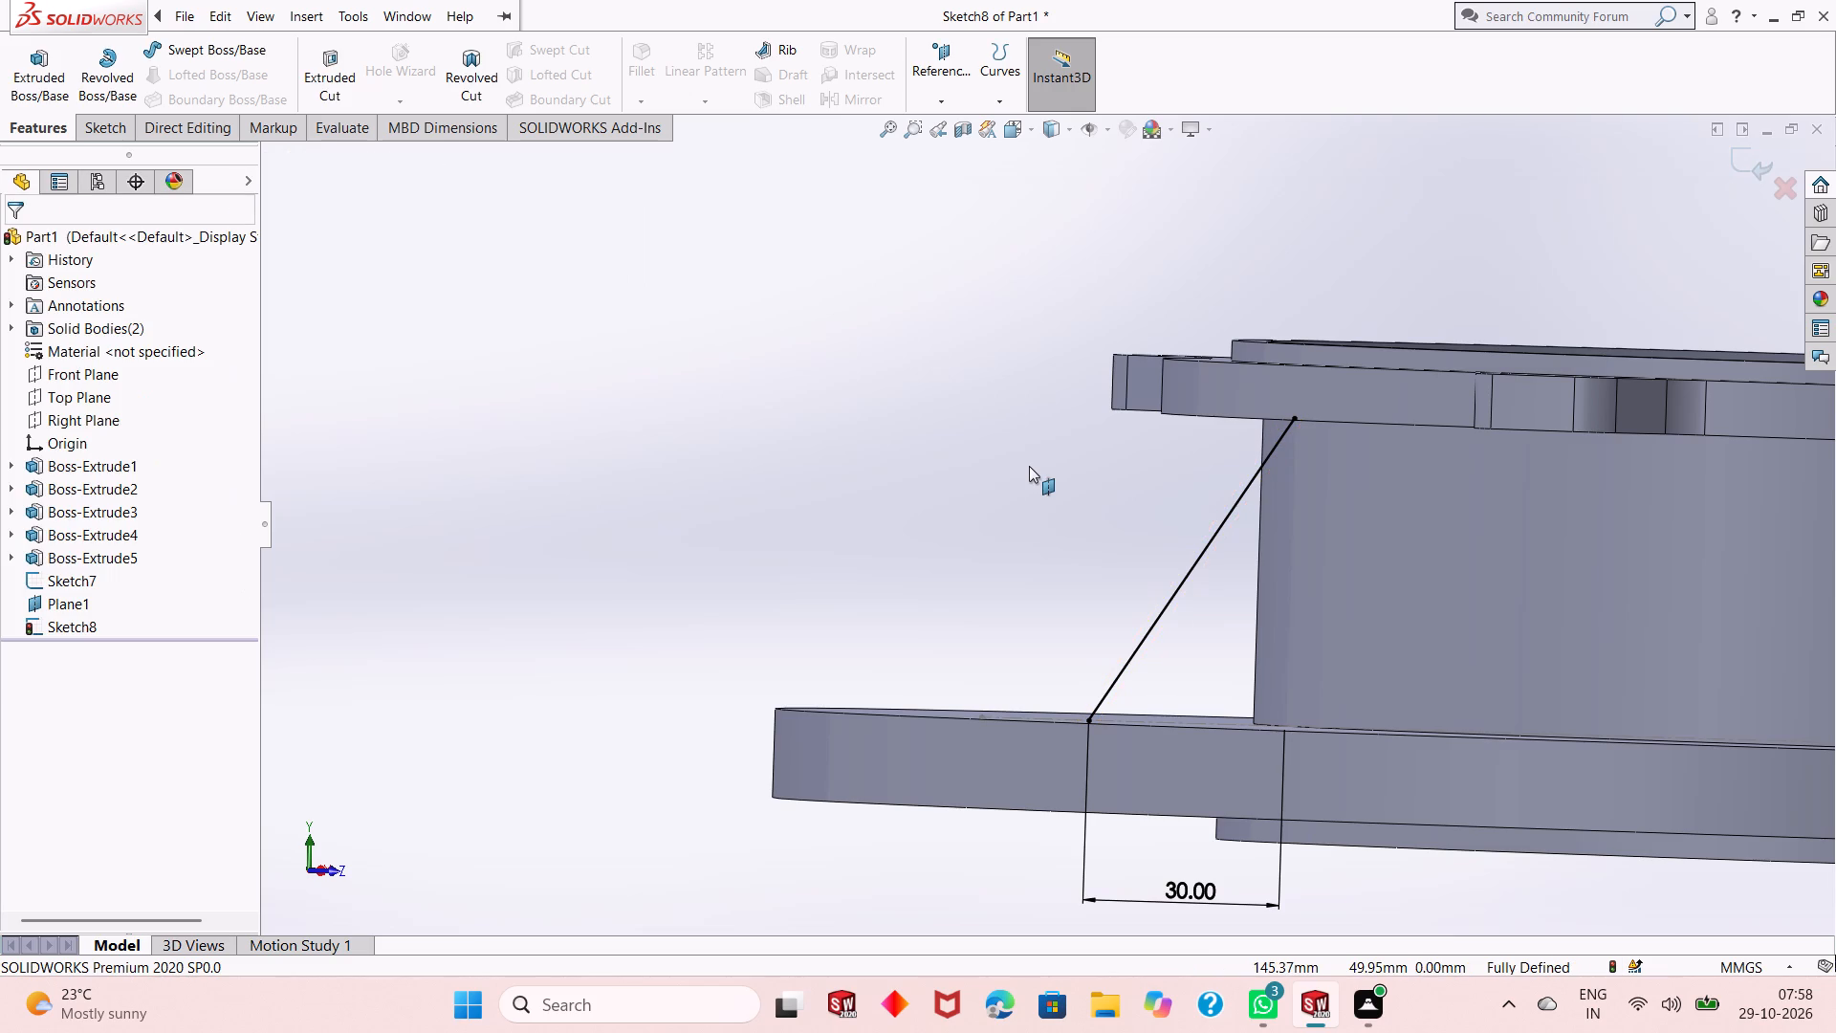
Close the rib profile as a triangle with a vertical line about 45 mm along the boss and a 30 mm line along the disc's top face.
key(ctrl+8)
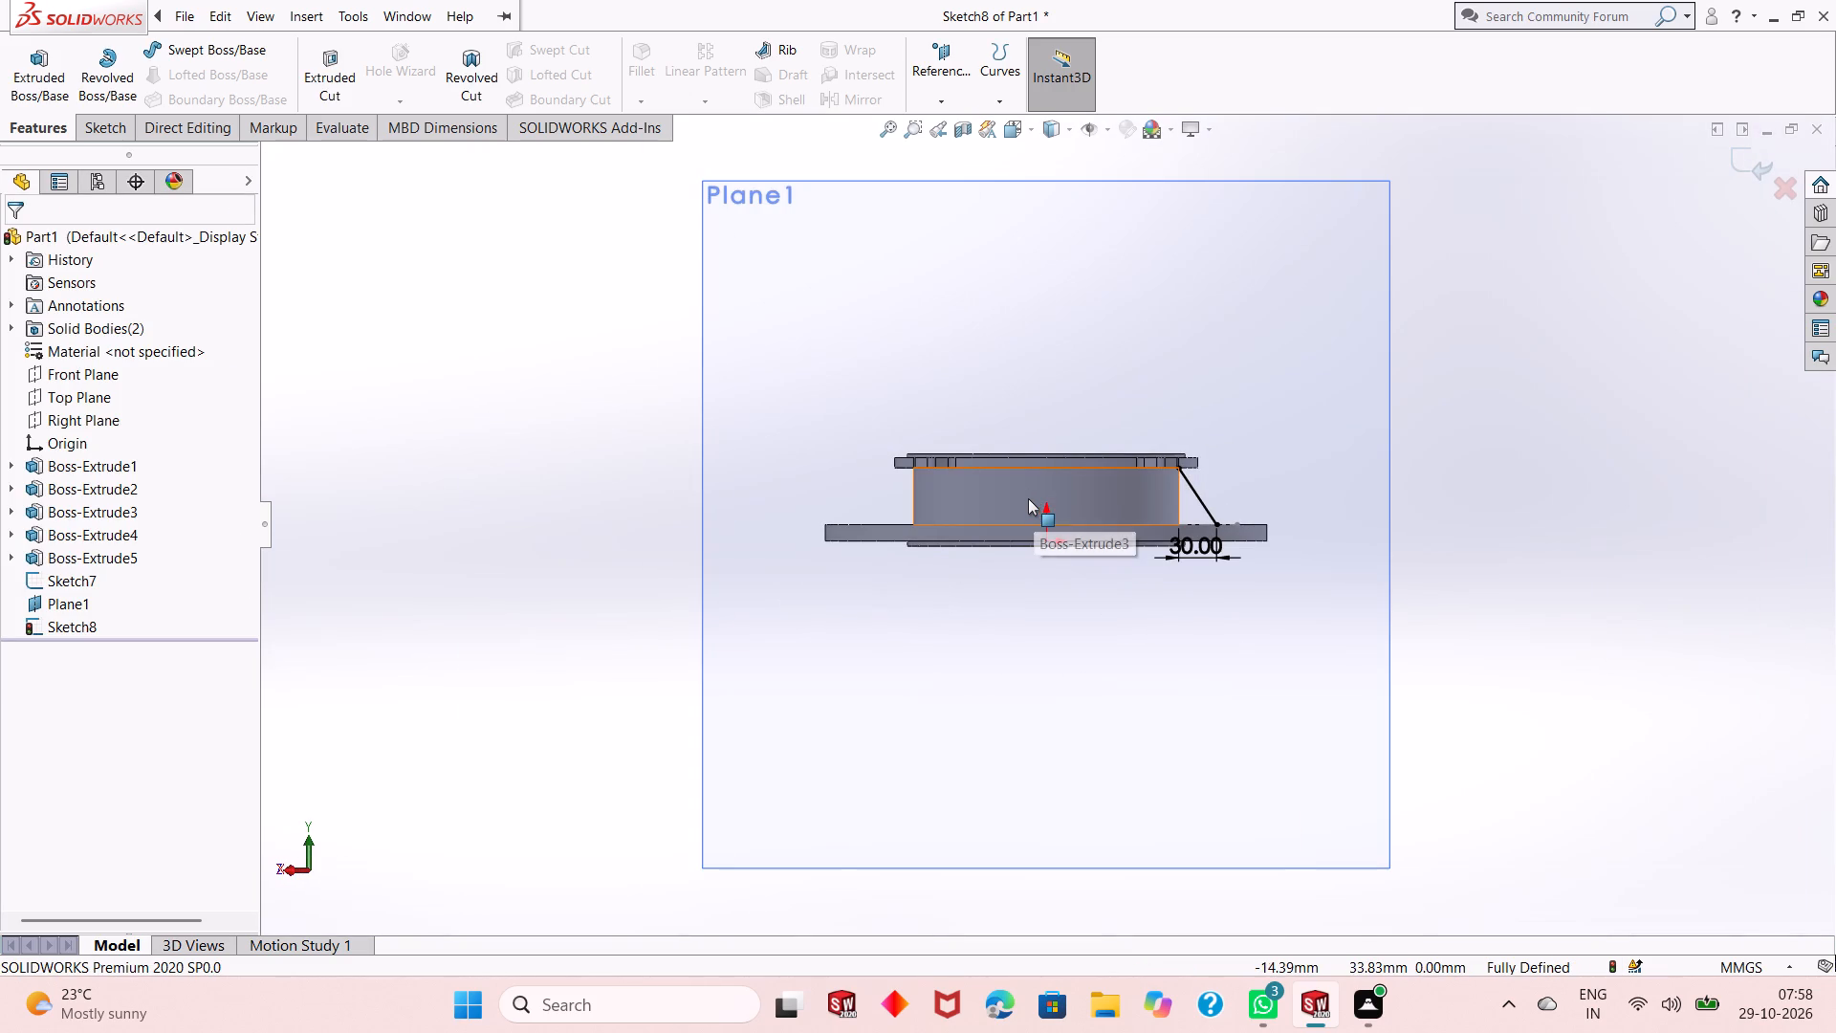
key(ctrl+8)
scroll(917, 482, down, 7)
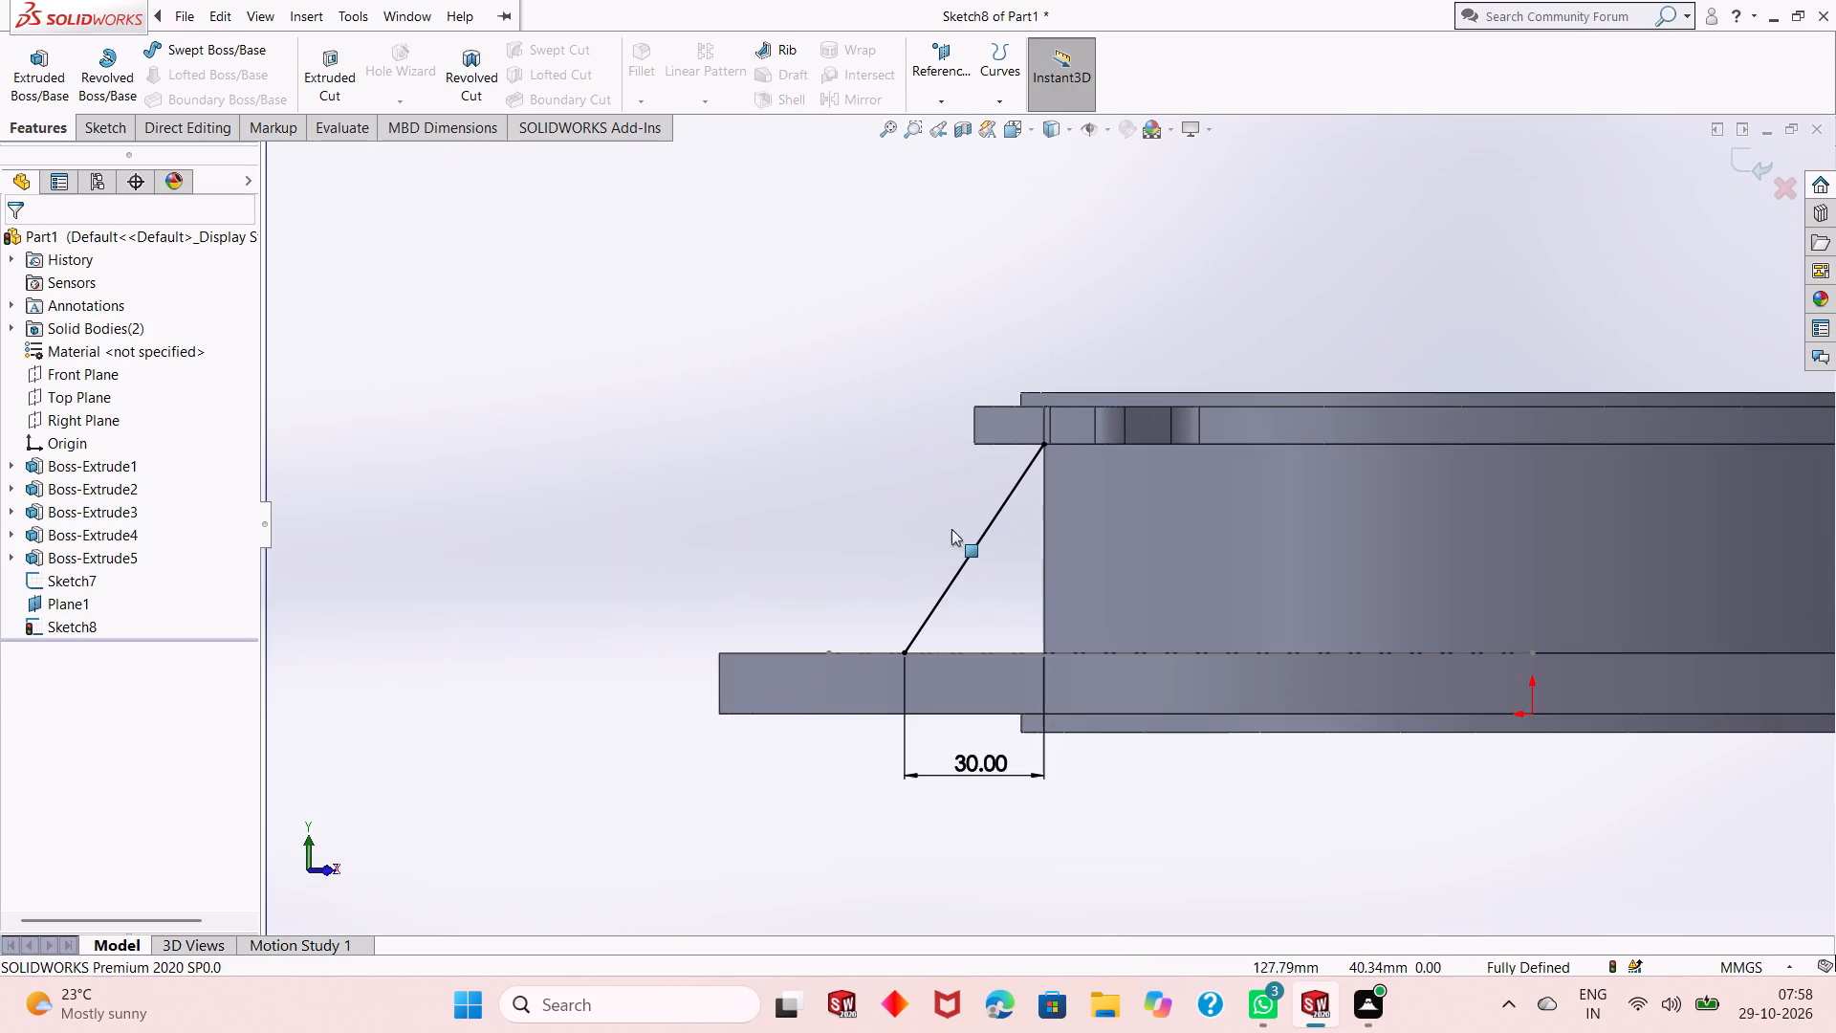
scroll(1104, 625, down, 2)
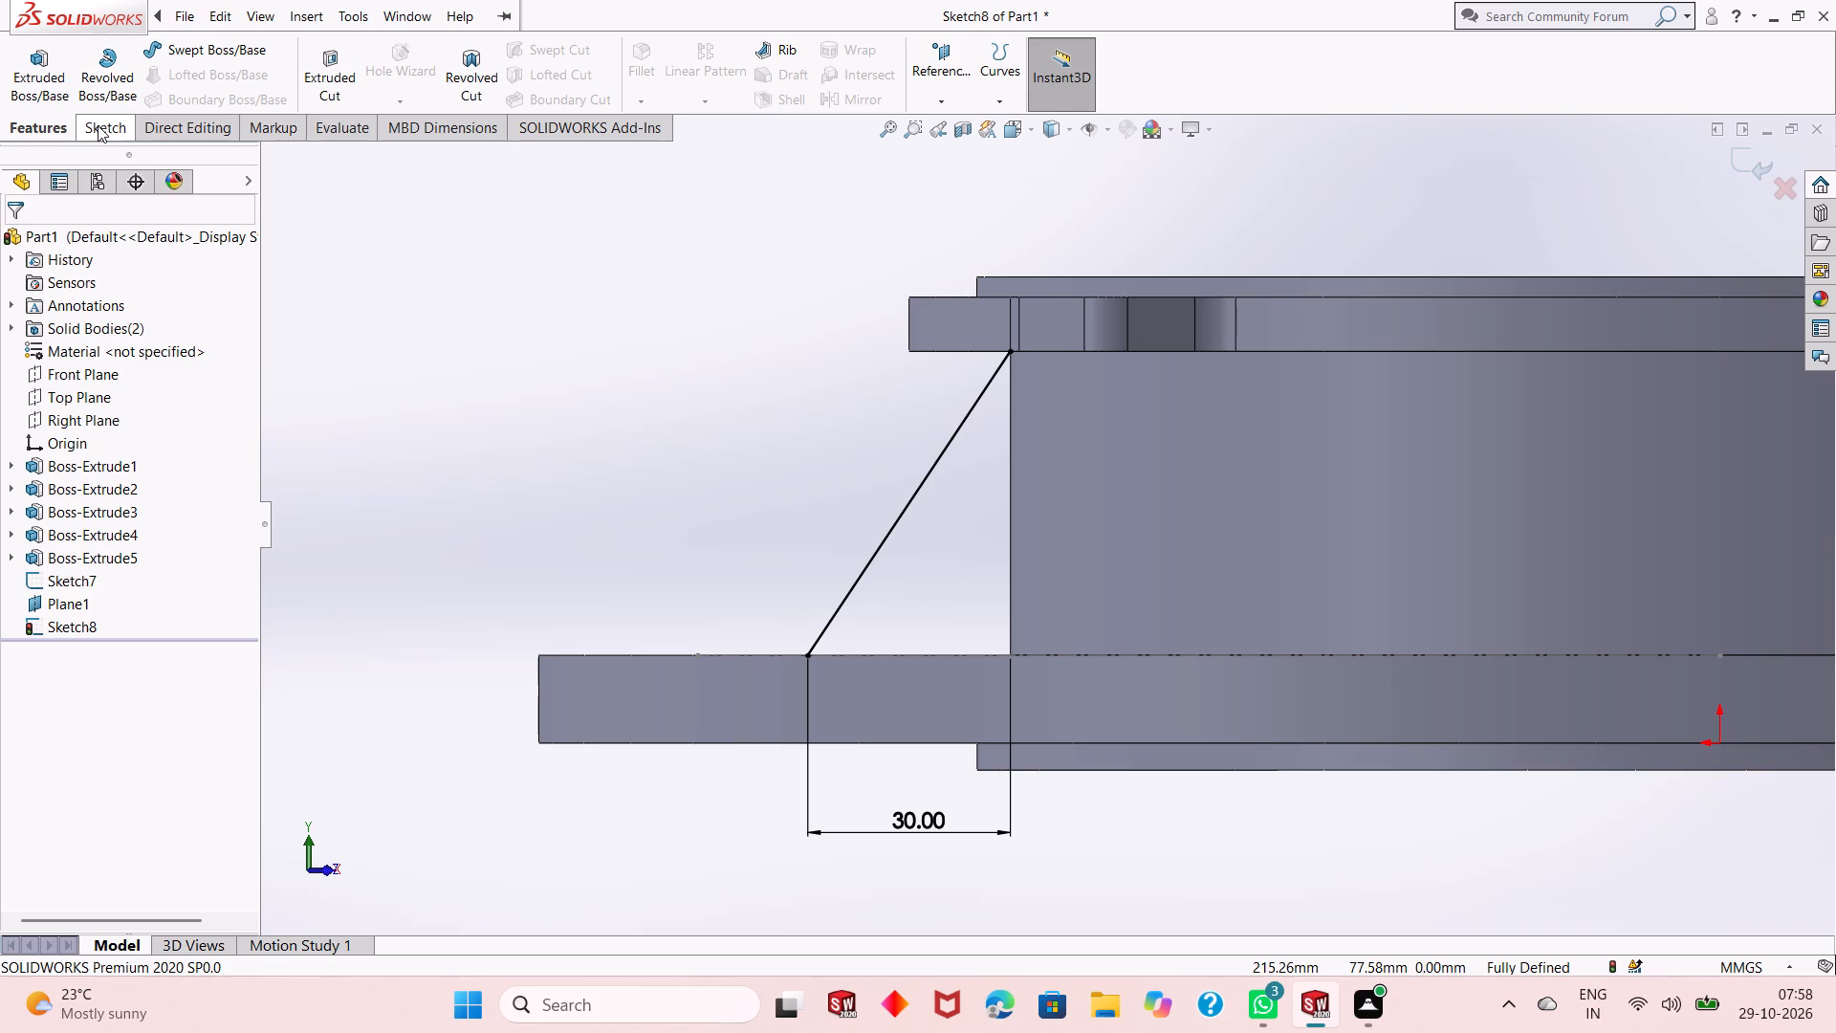
click(98, 125)
click(182, 51)
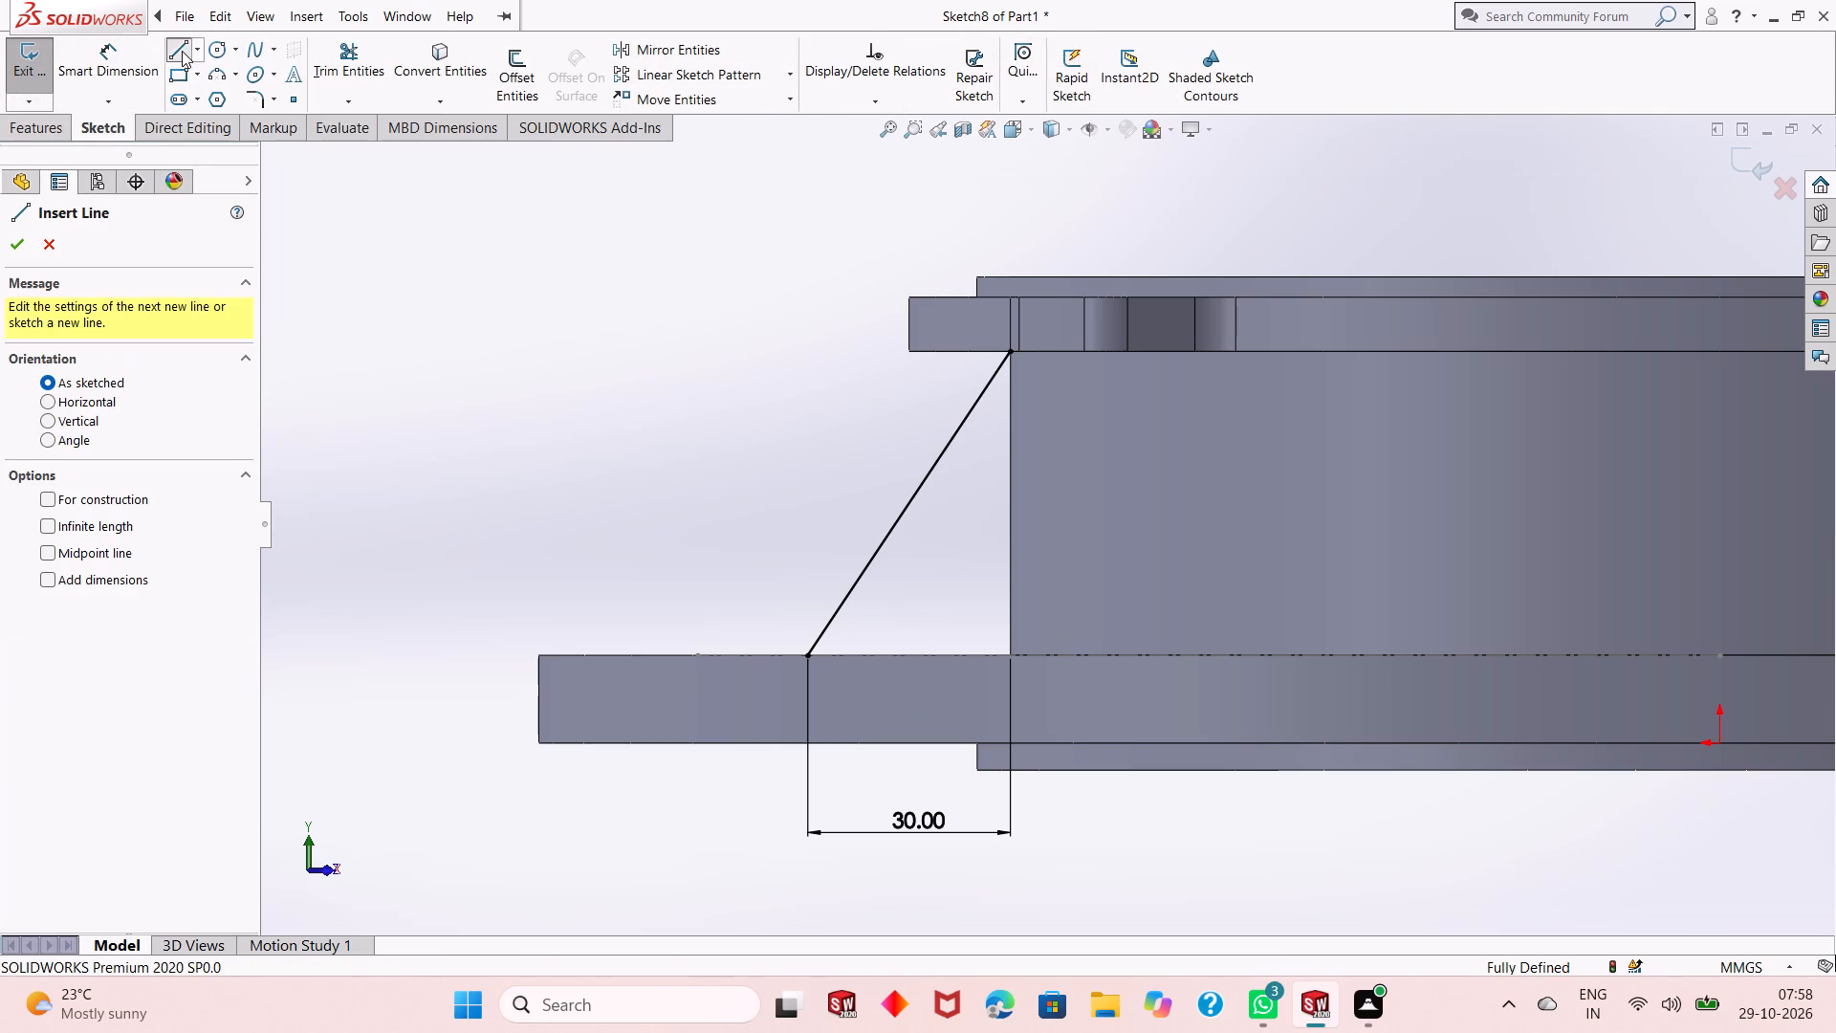
click(1015, 353)
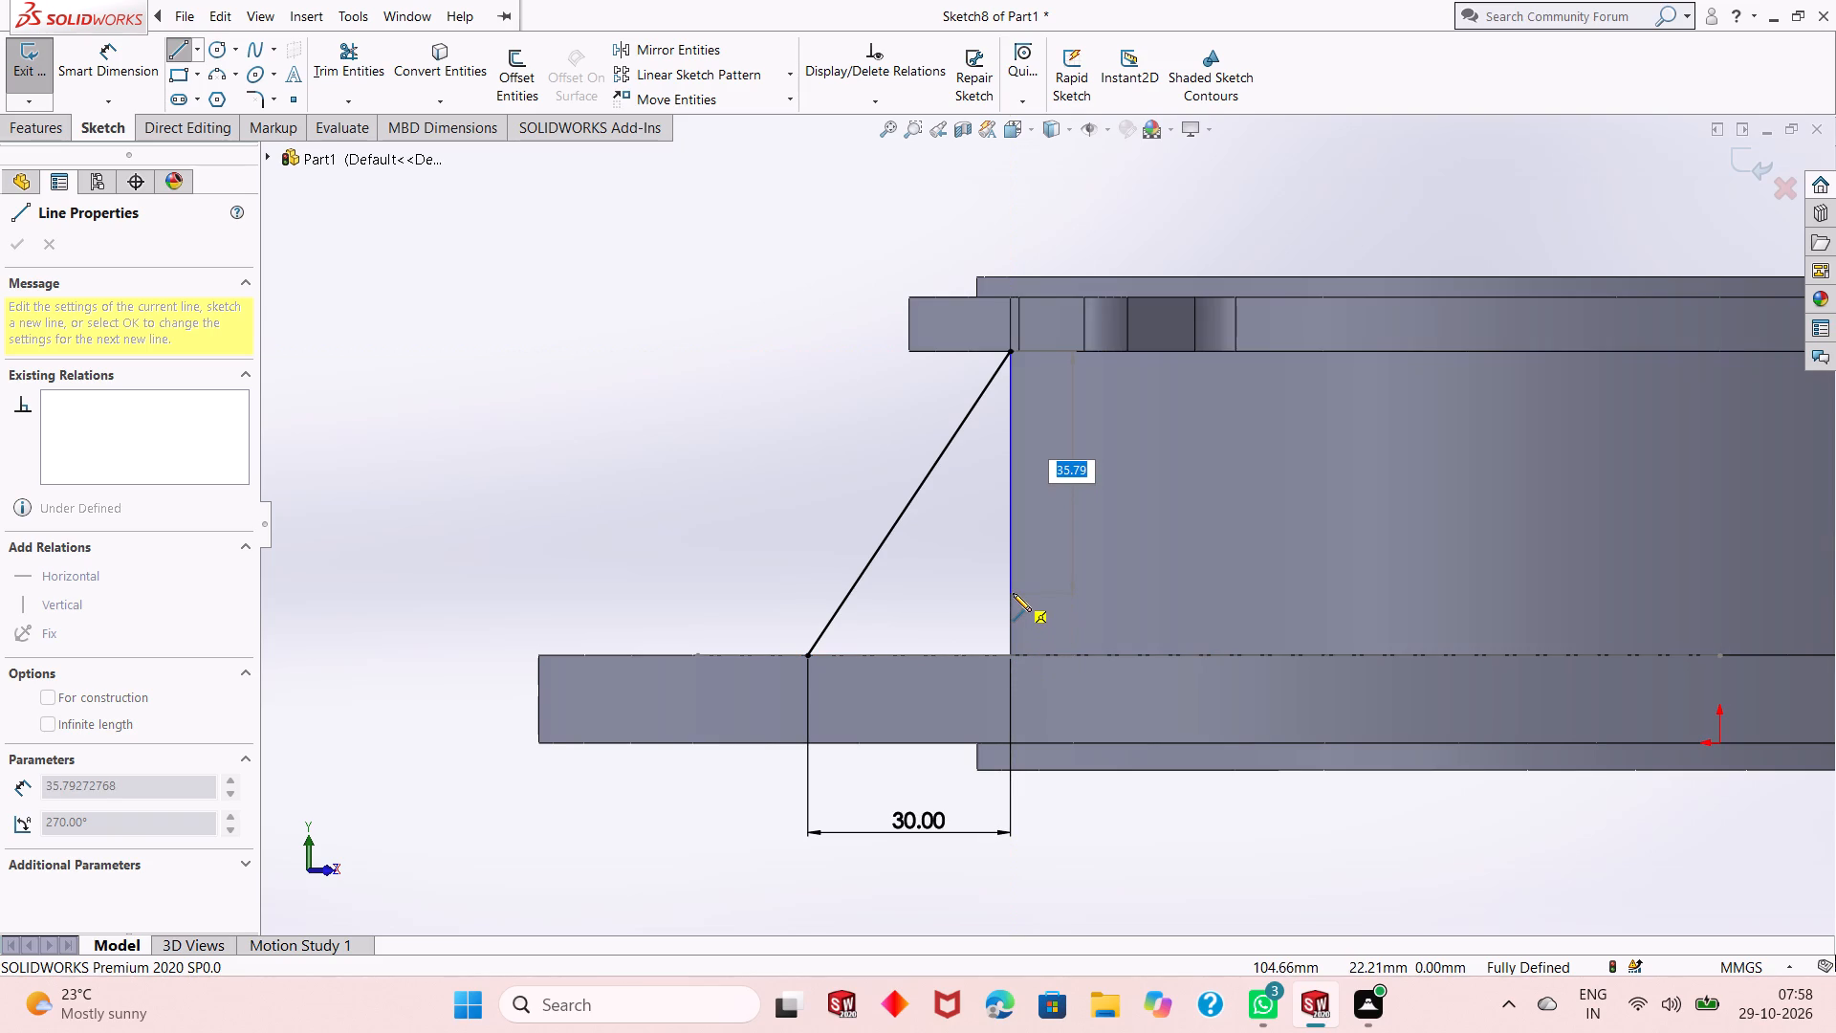
click(1011, 650)
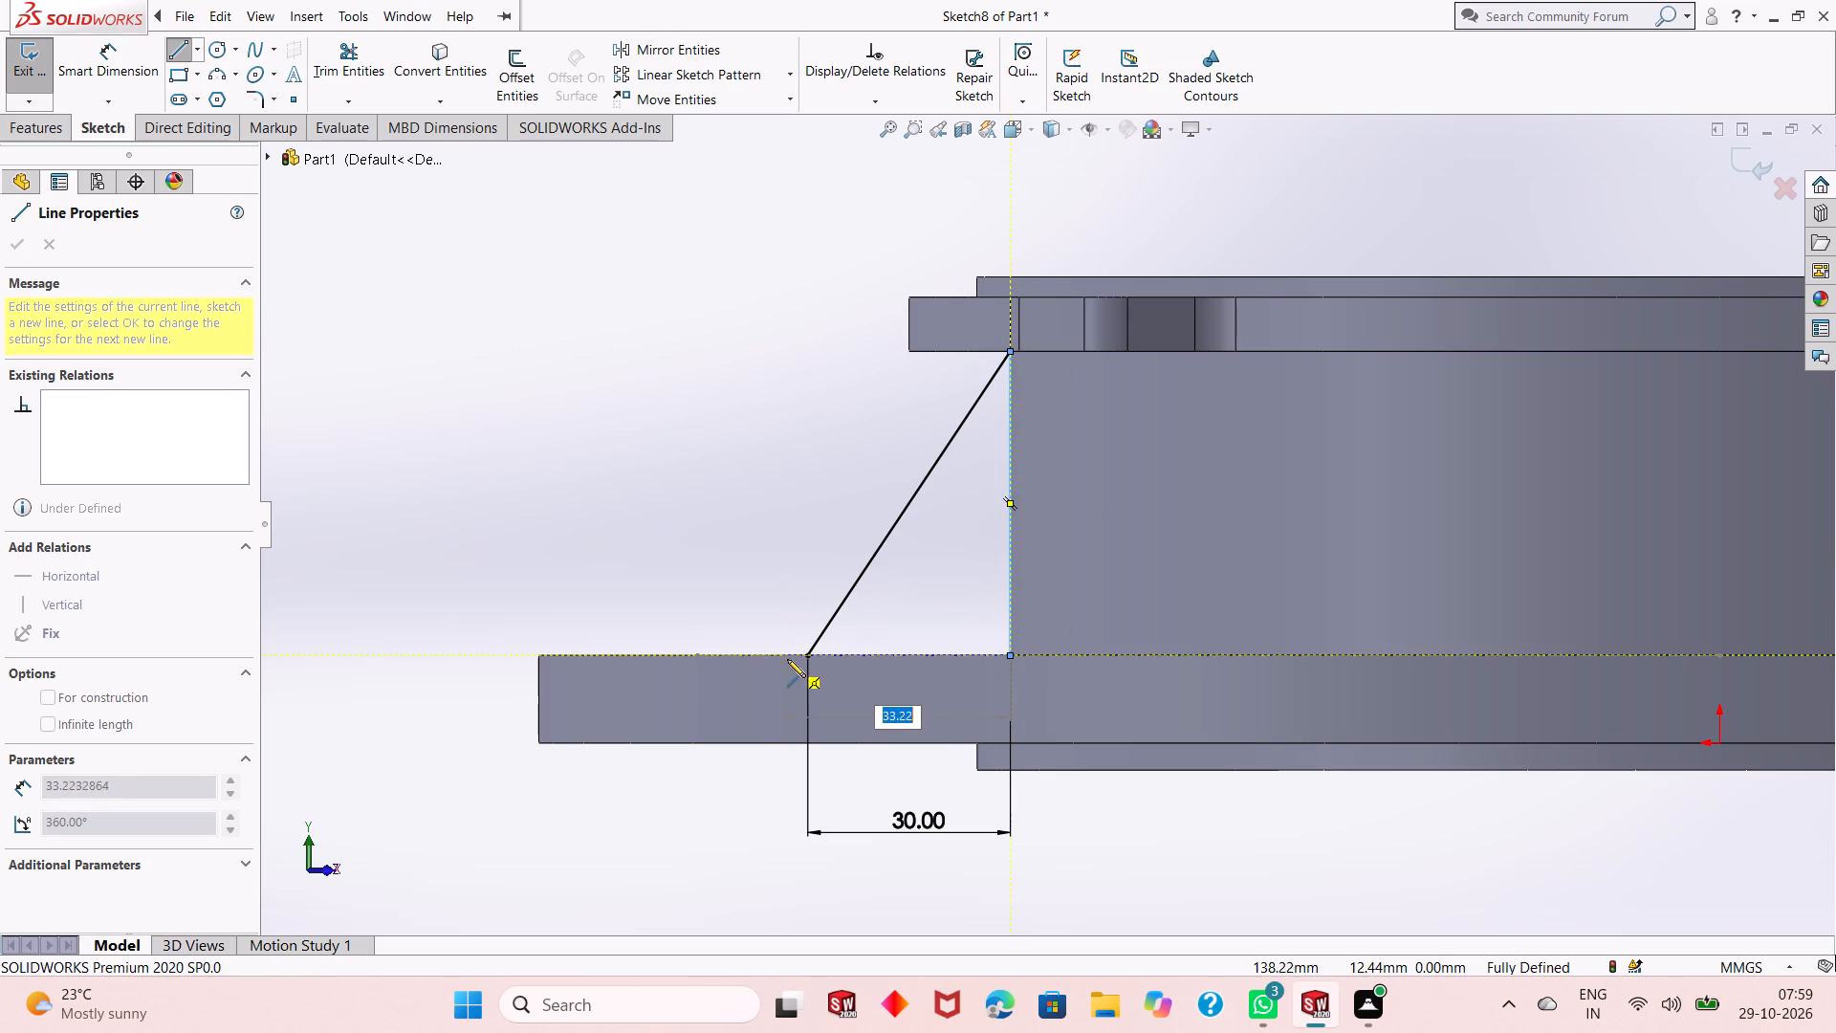
click(804, 655)
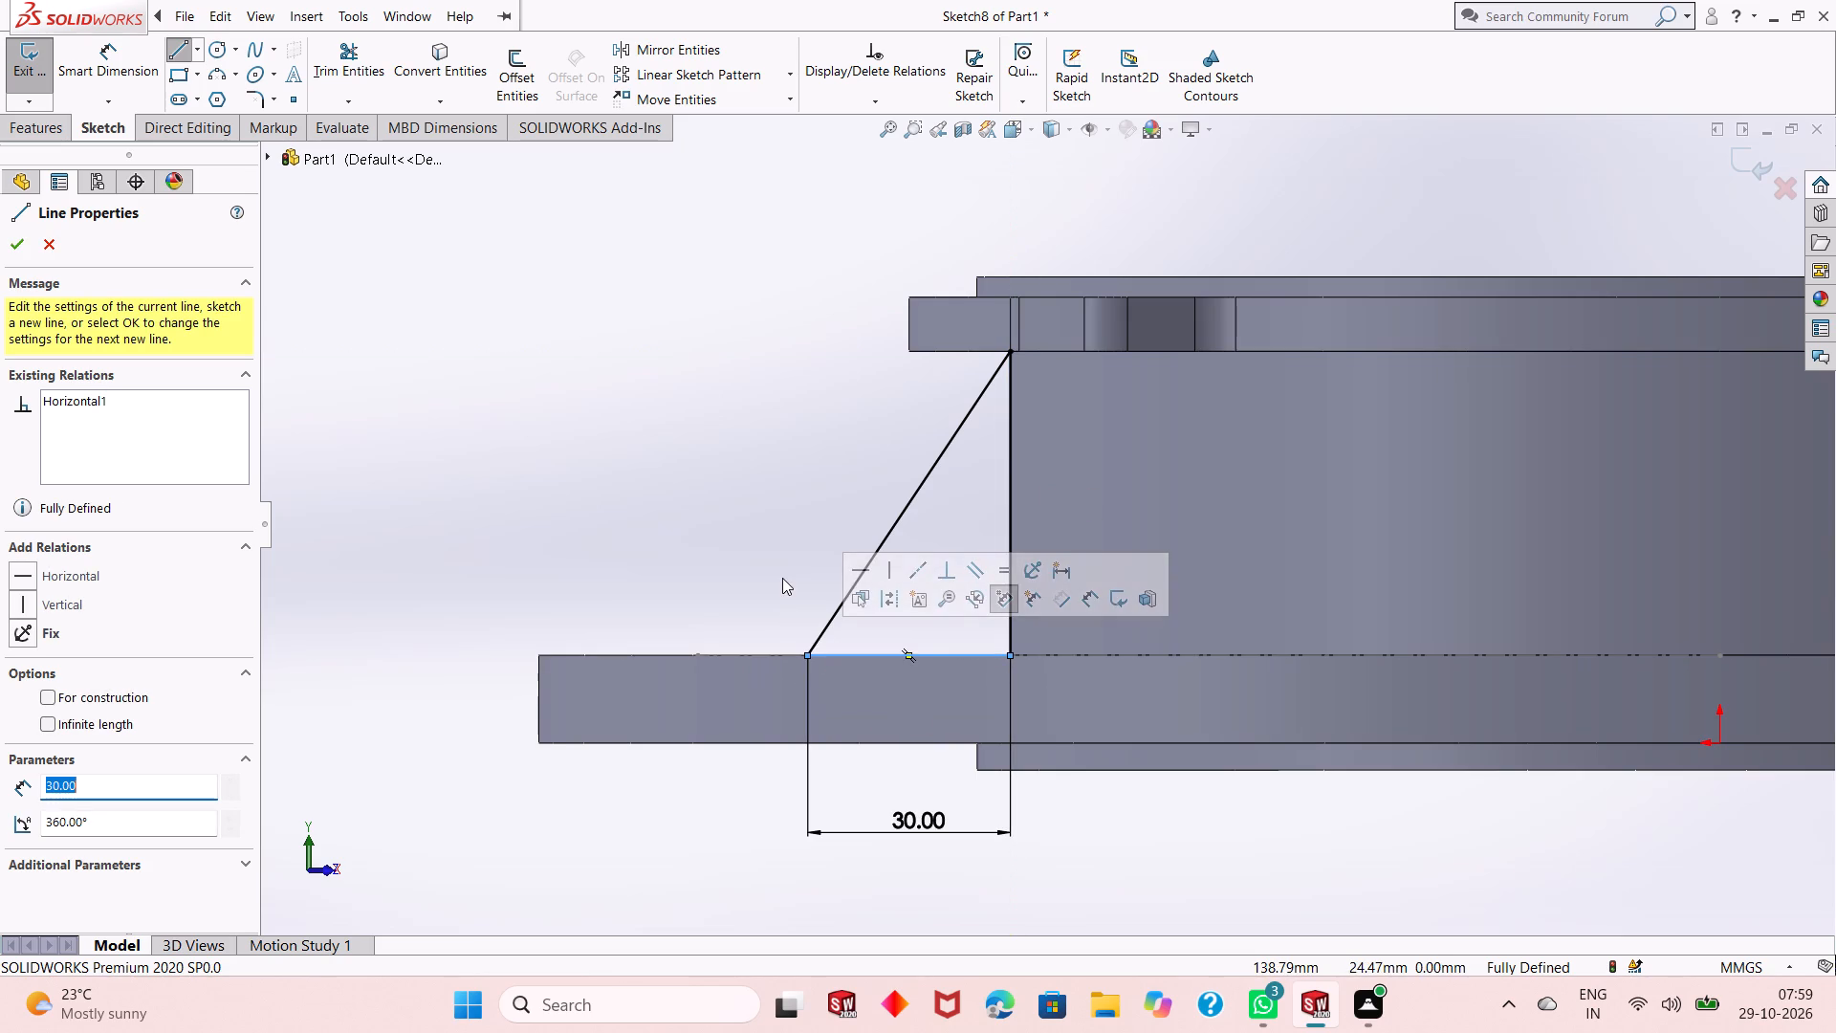
right_click(782, 578)
click(795, 585)
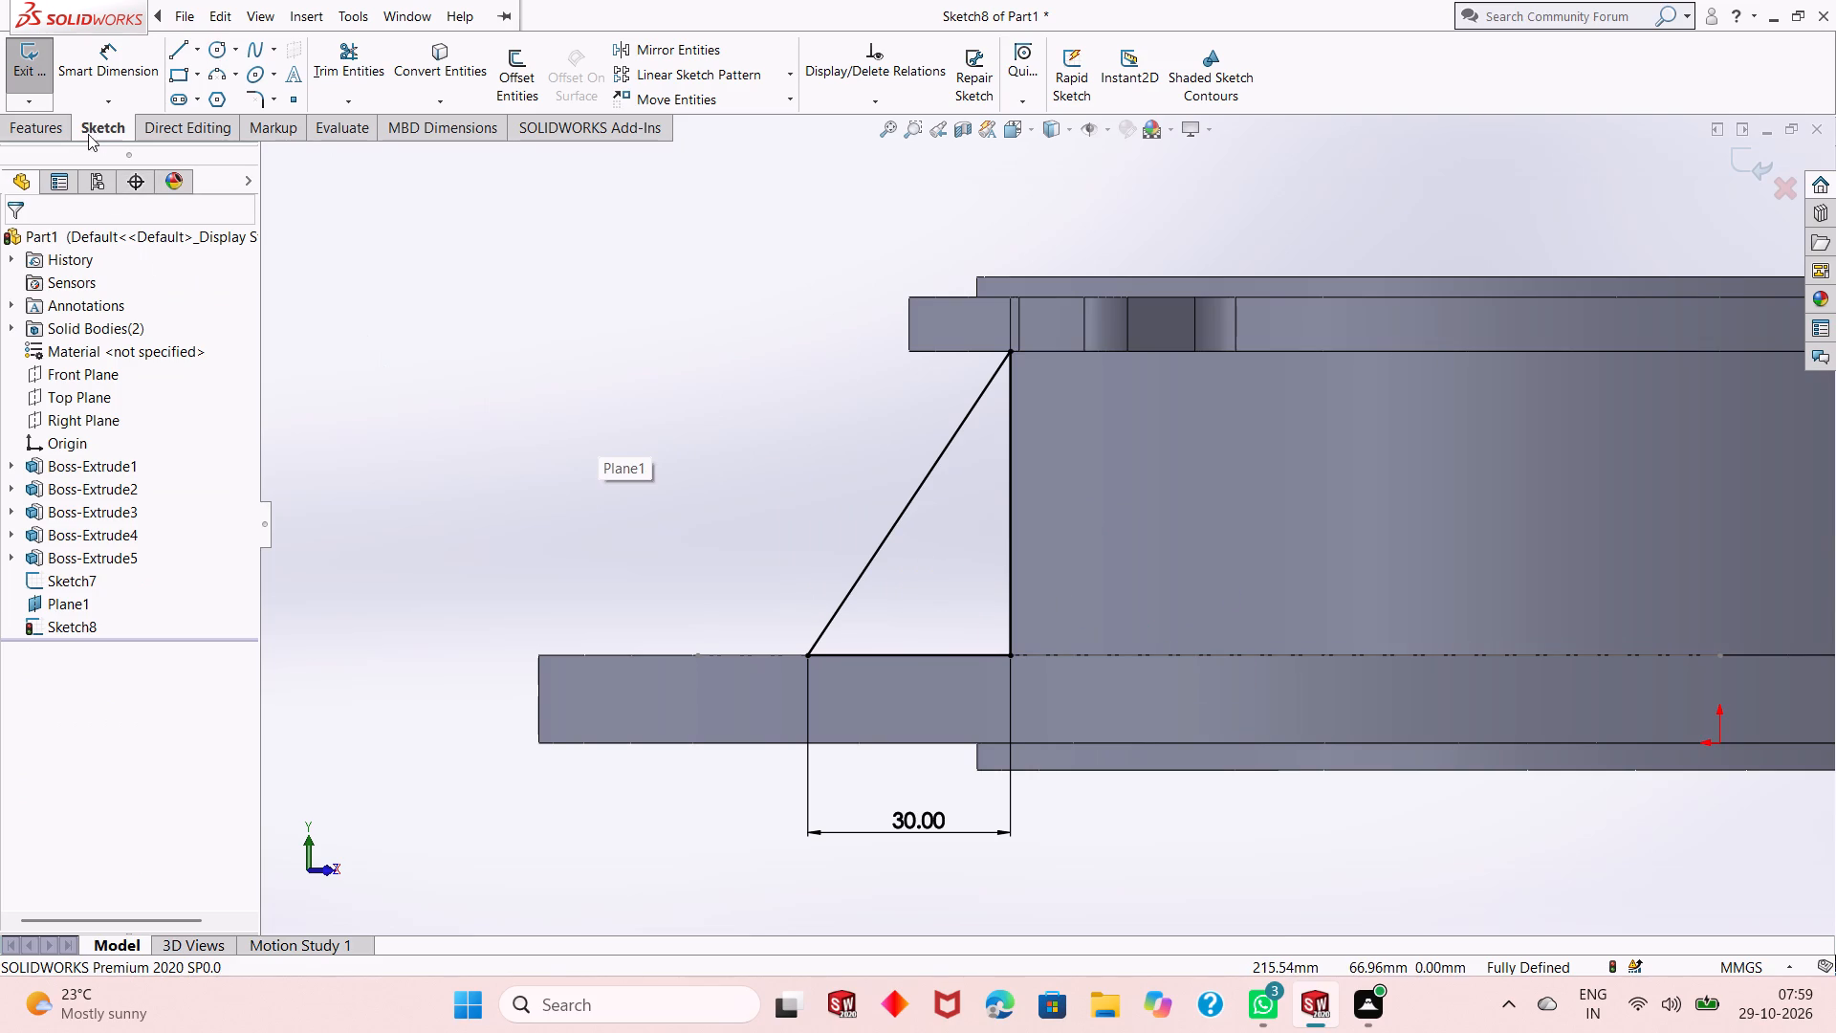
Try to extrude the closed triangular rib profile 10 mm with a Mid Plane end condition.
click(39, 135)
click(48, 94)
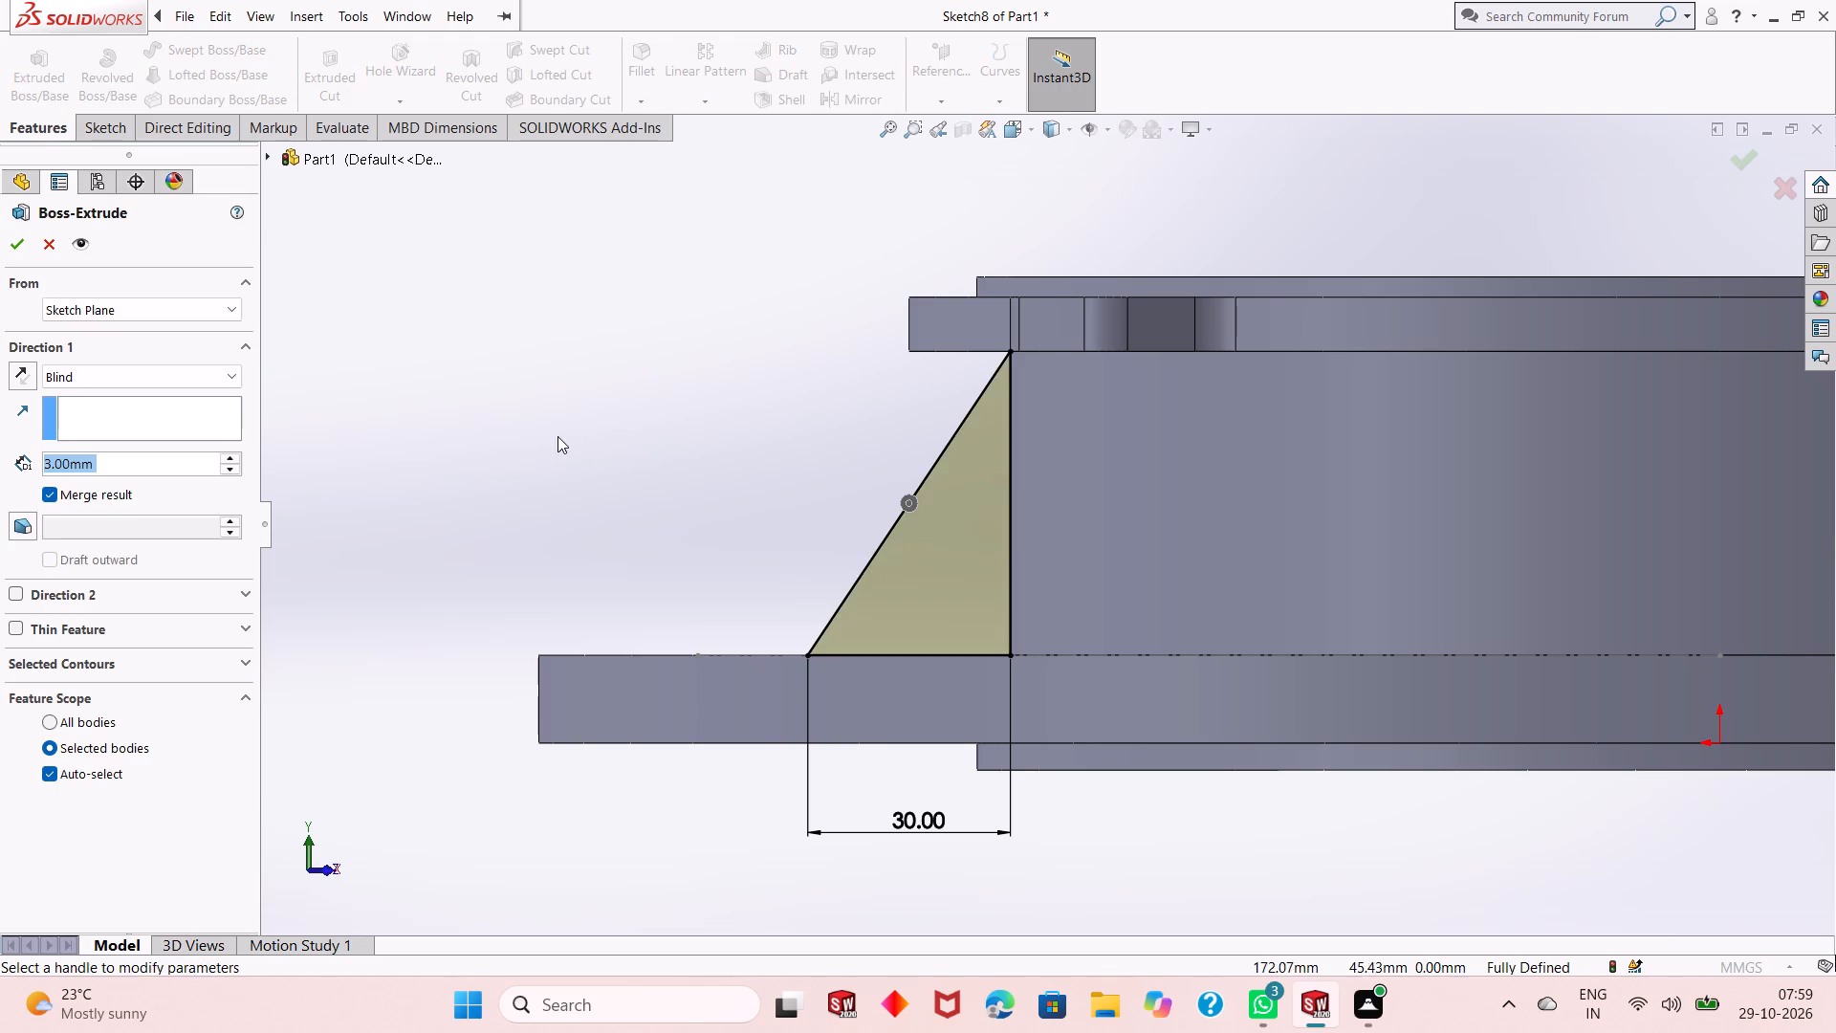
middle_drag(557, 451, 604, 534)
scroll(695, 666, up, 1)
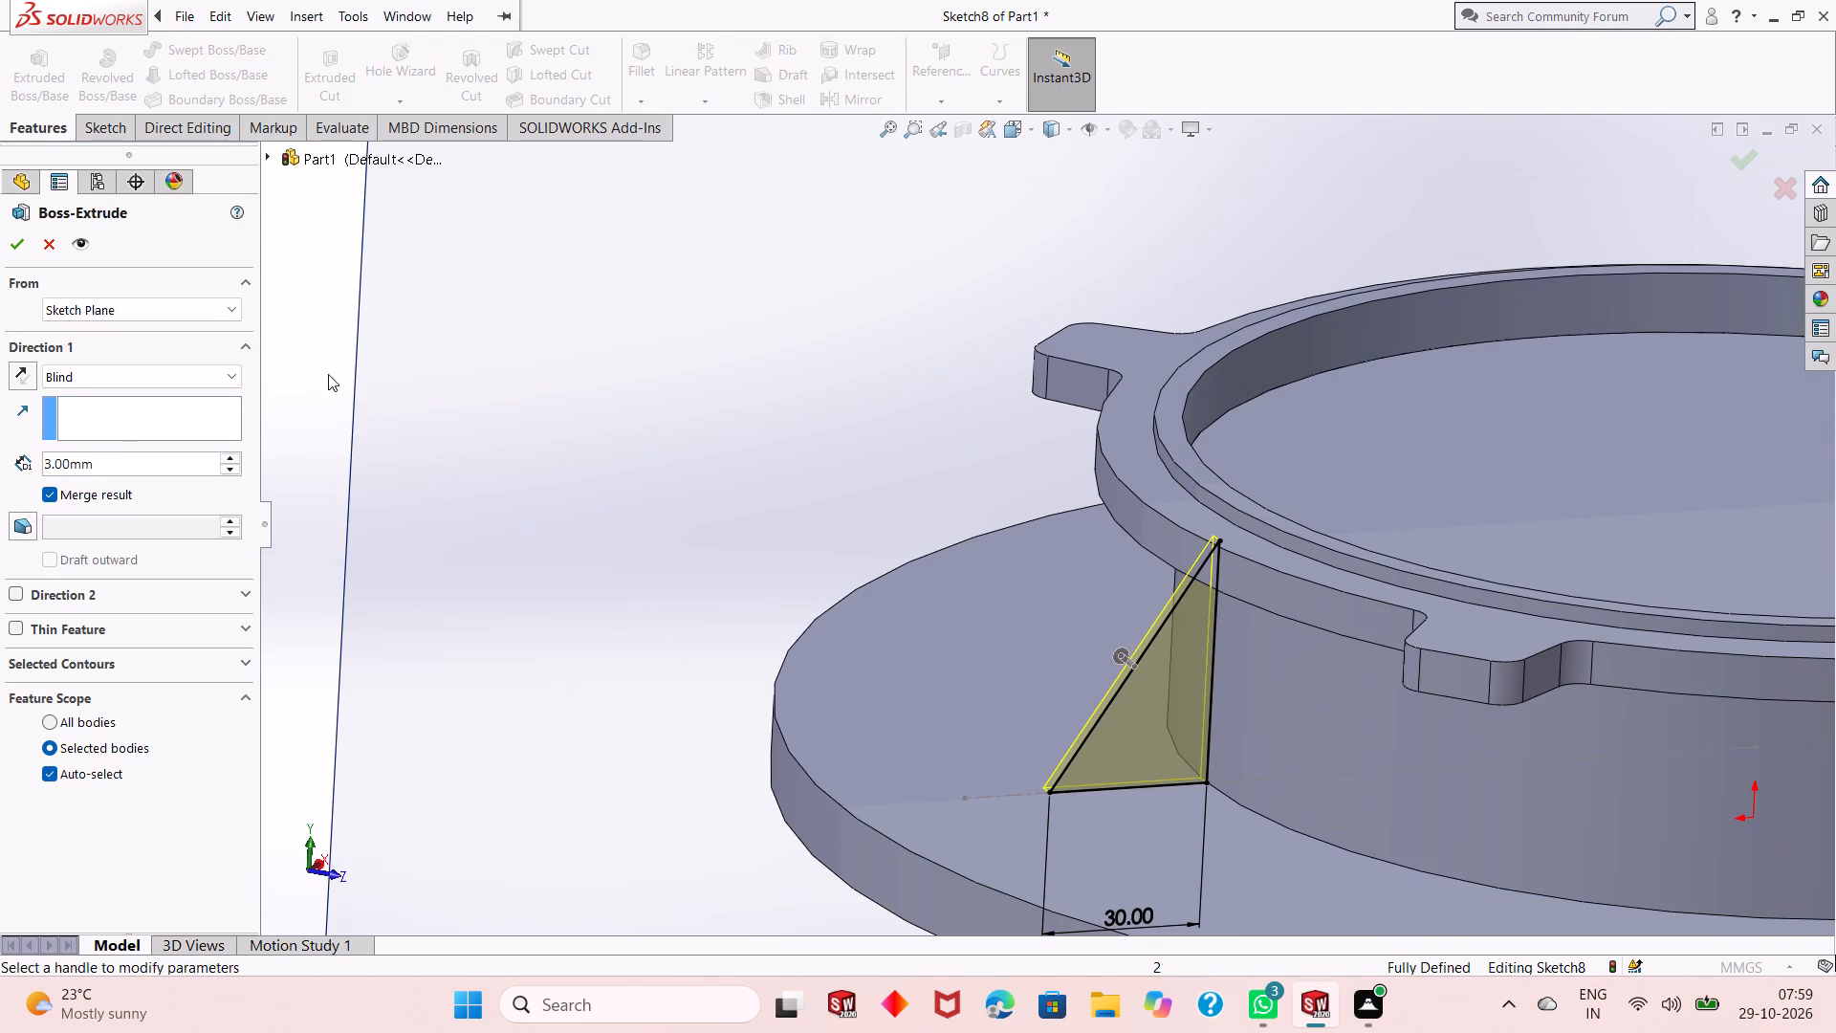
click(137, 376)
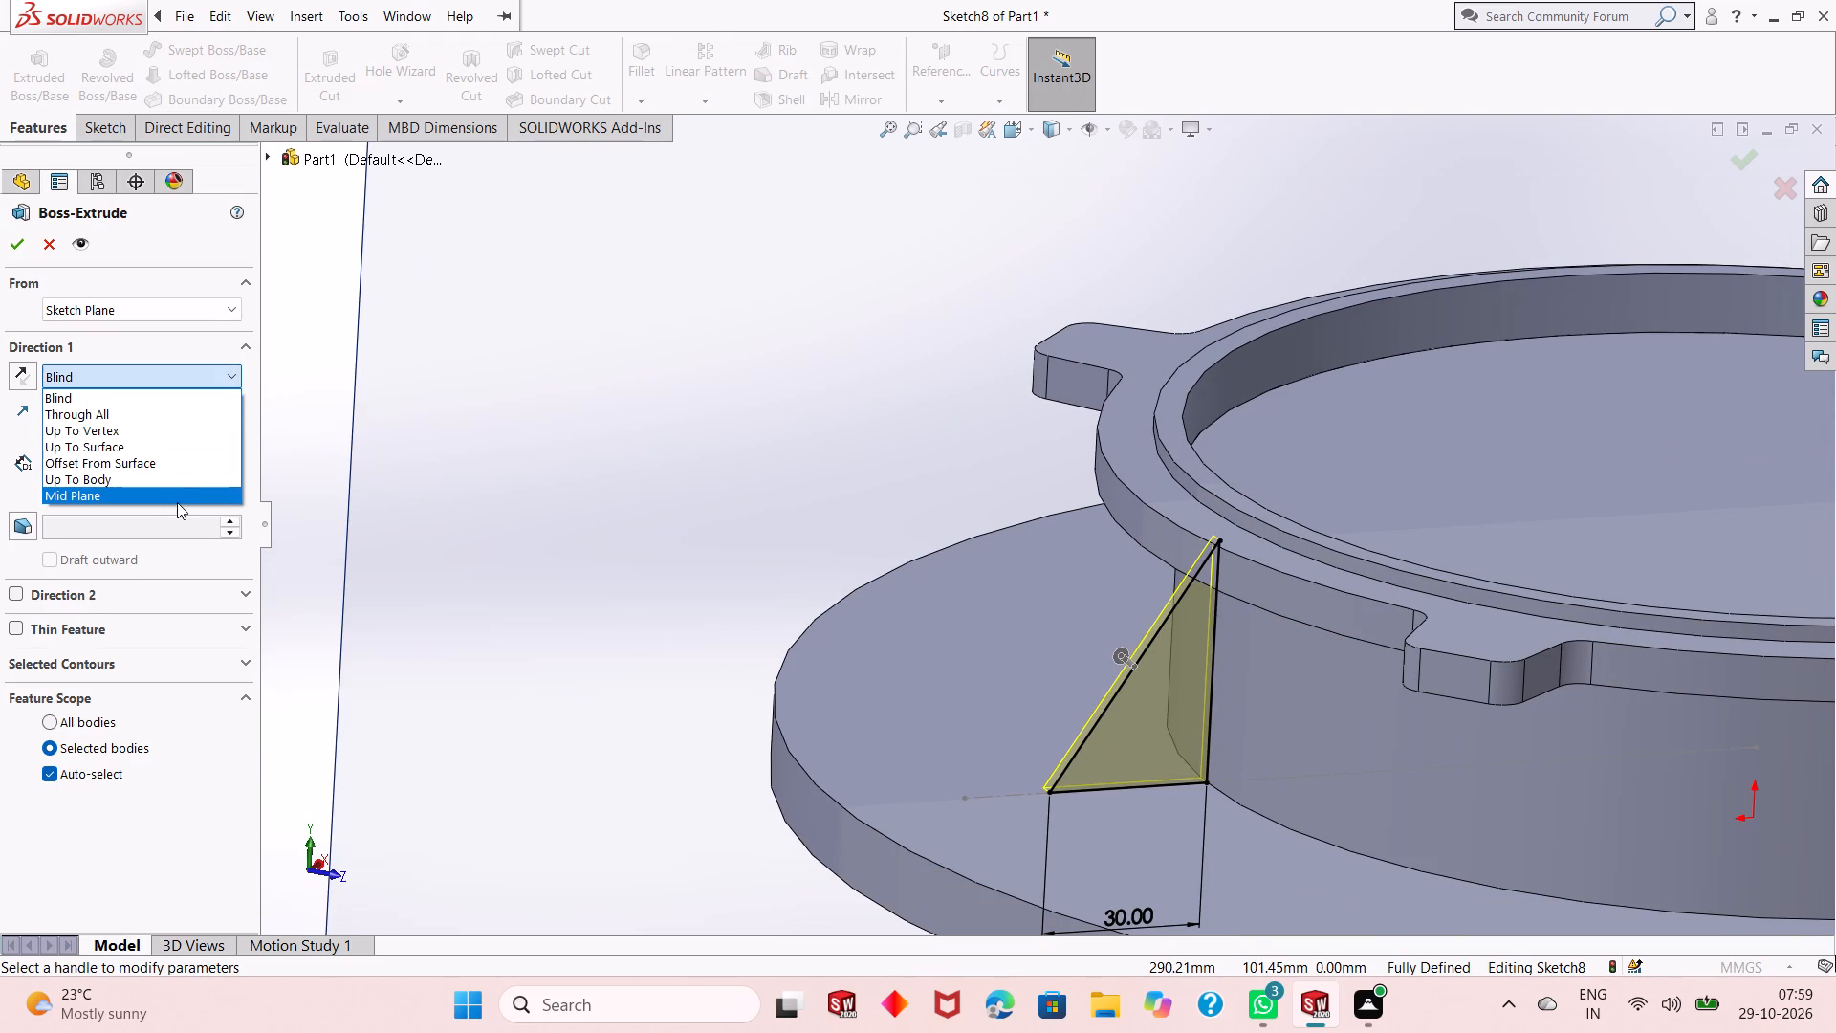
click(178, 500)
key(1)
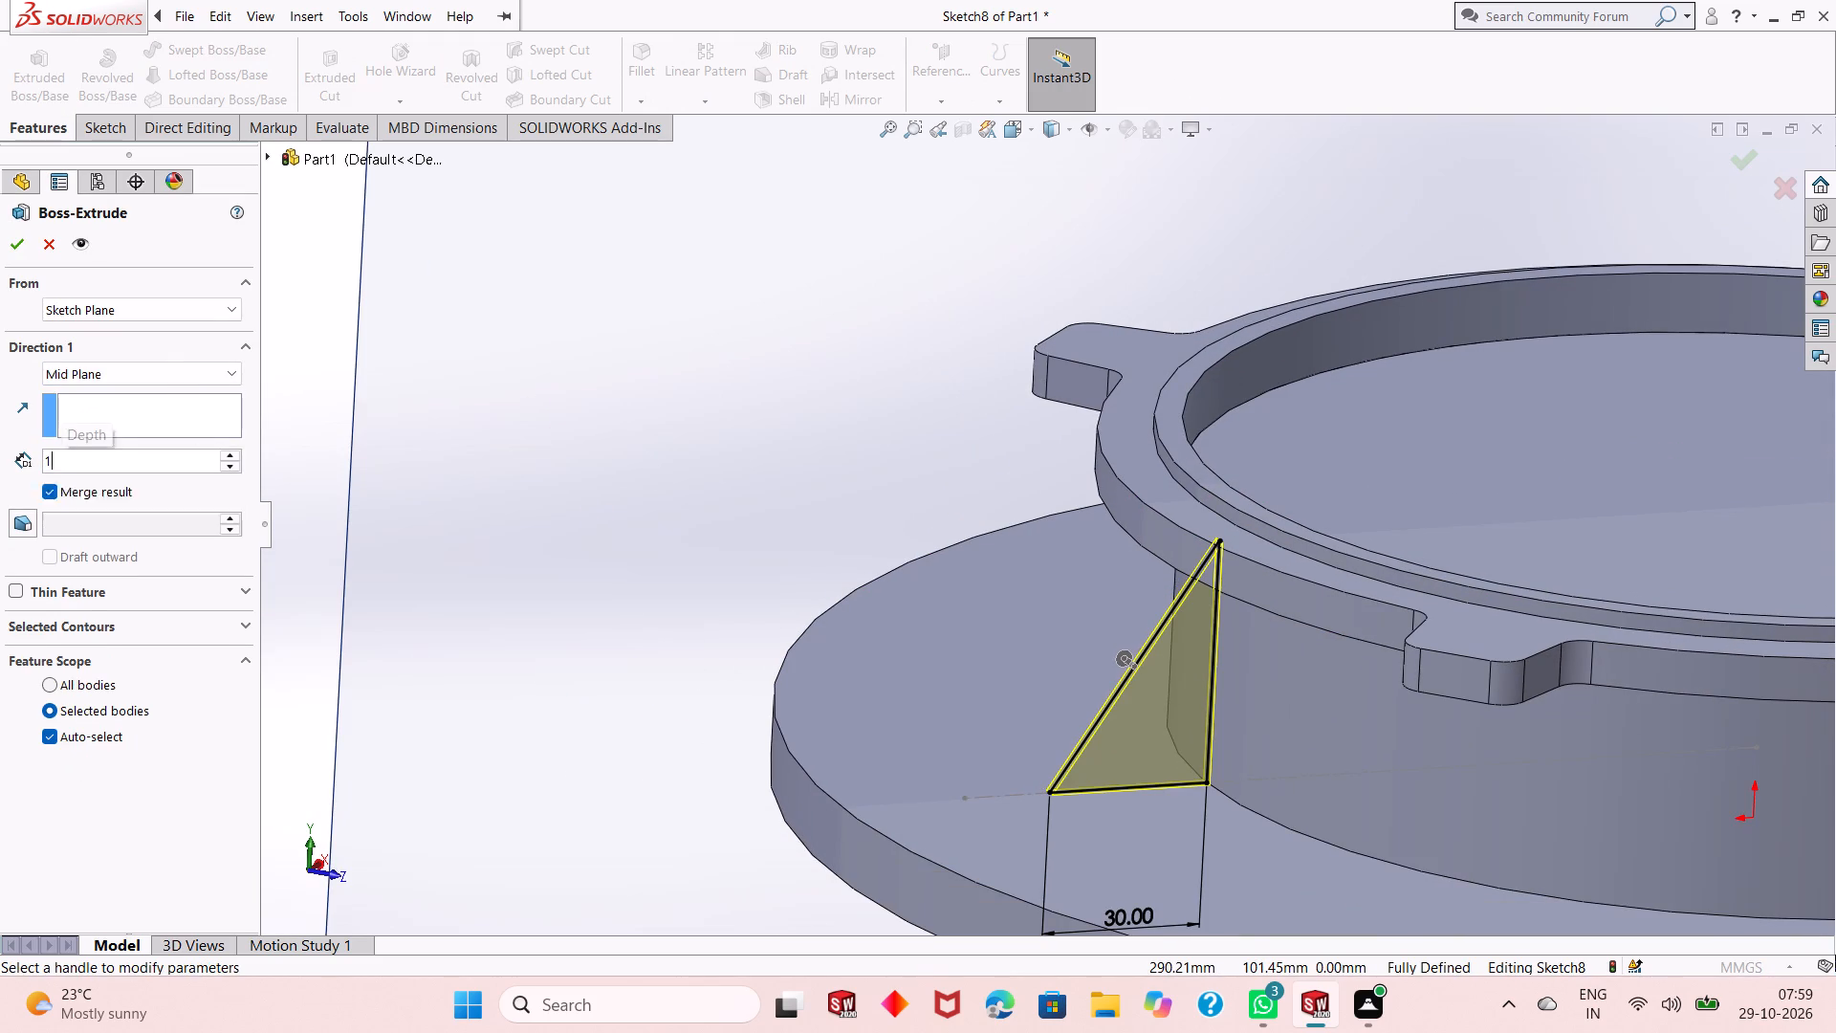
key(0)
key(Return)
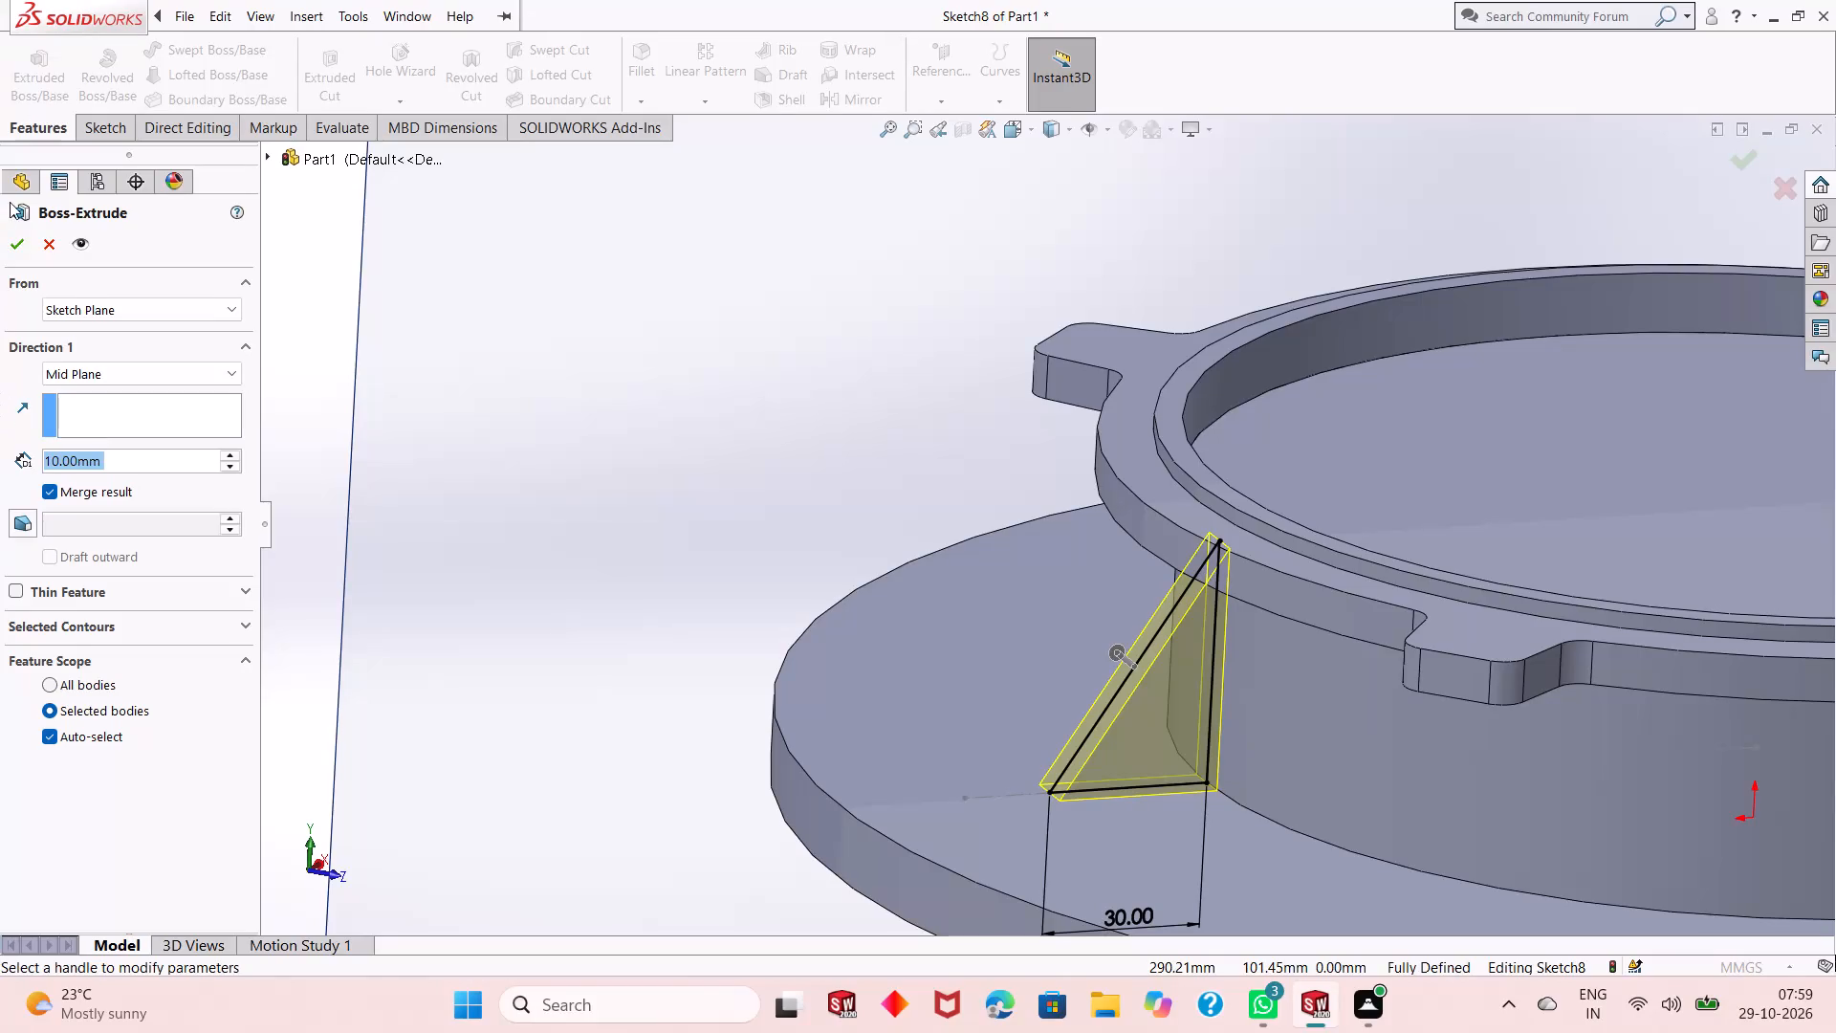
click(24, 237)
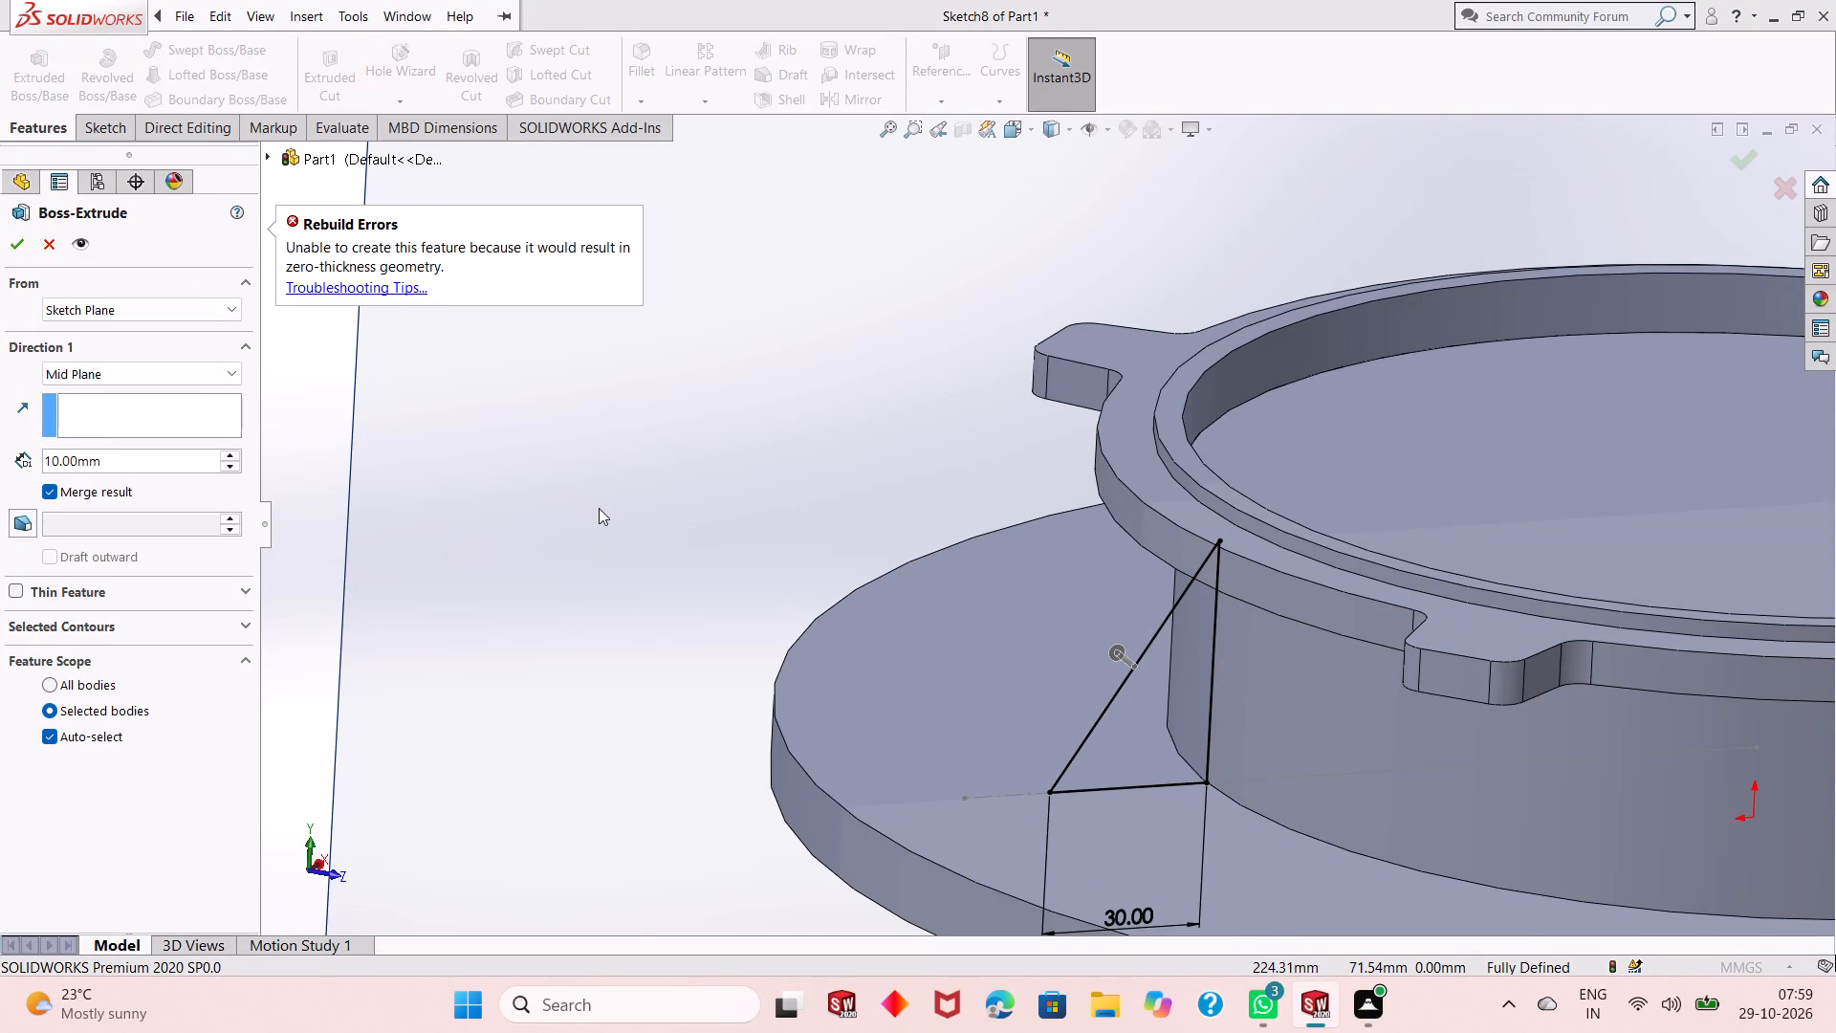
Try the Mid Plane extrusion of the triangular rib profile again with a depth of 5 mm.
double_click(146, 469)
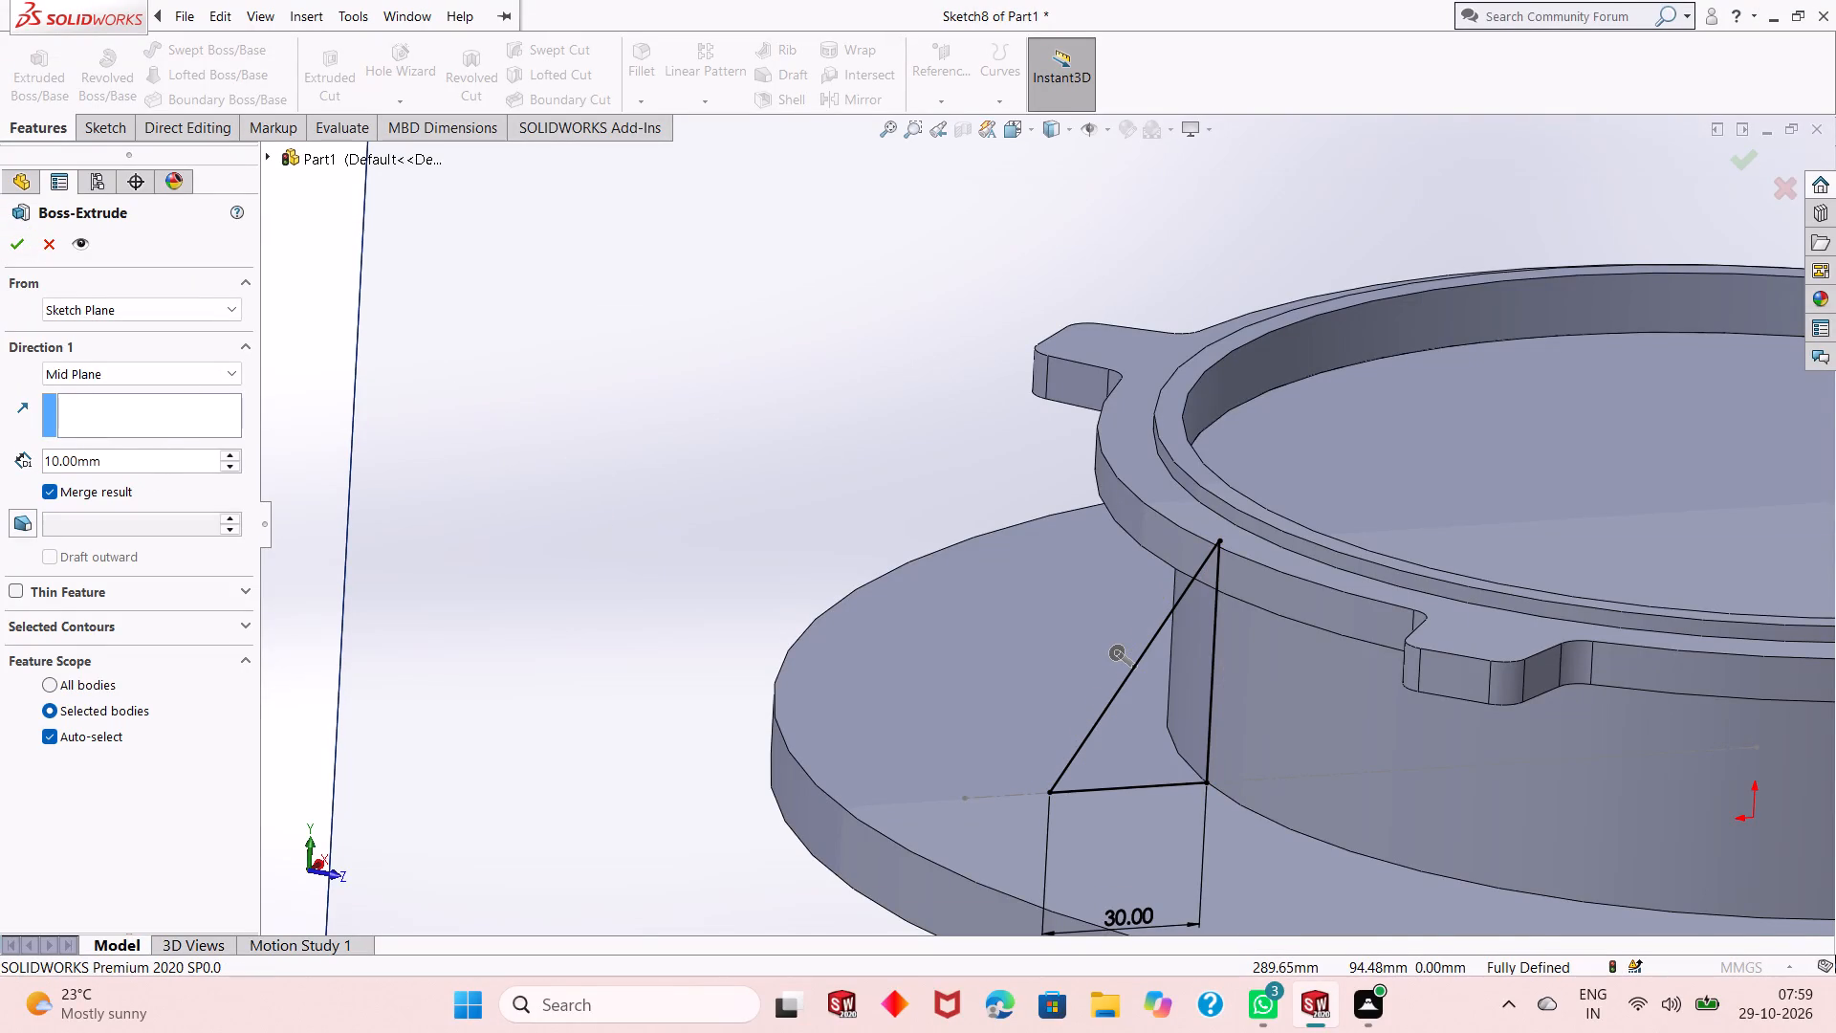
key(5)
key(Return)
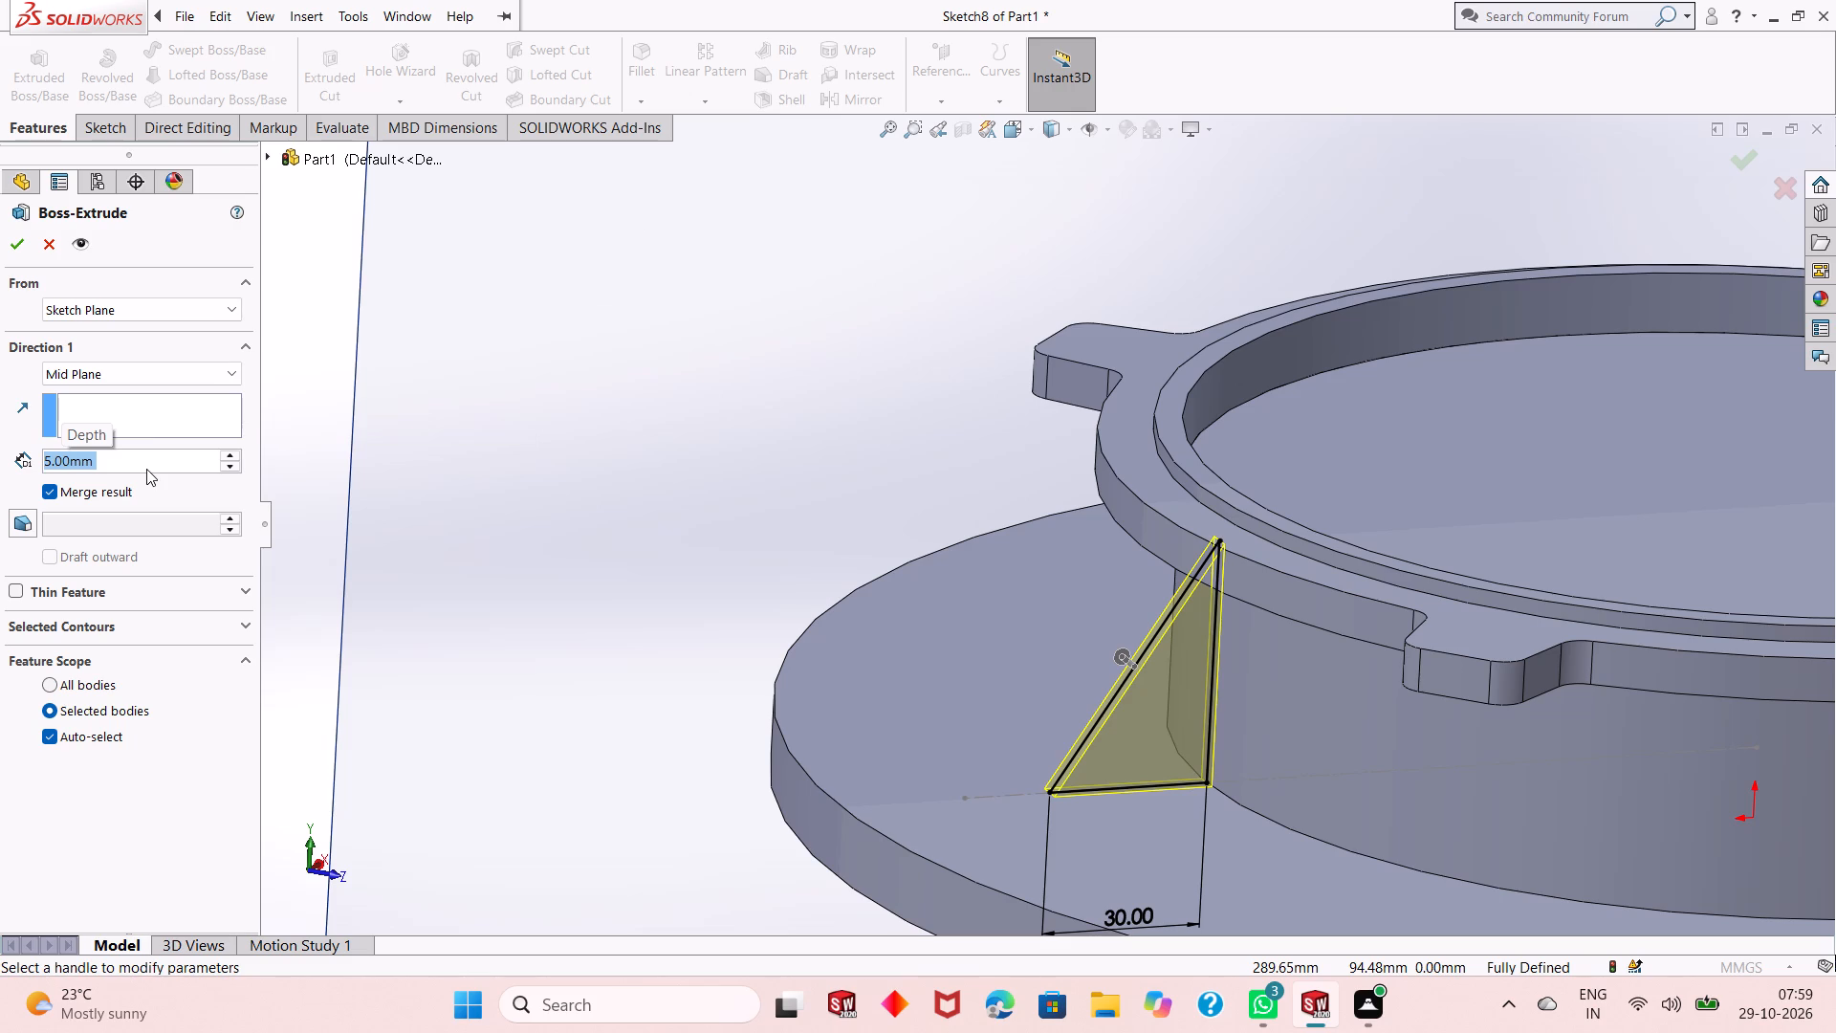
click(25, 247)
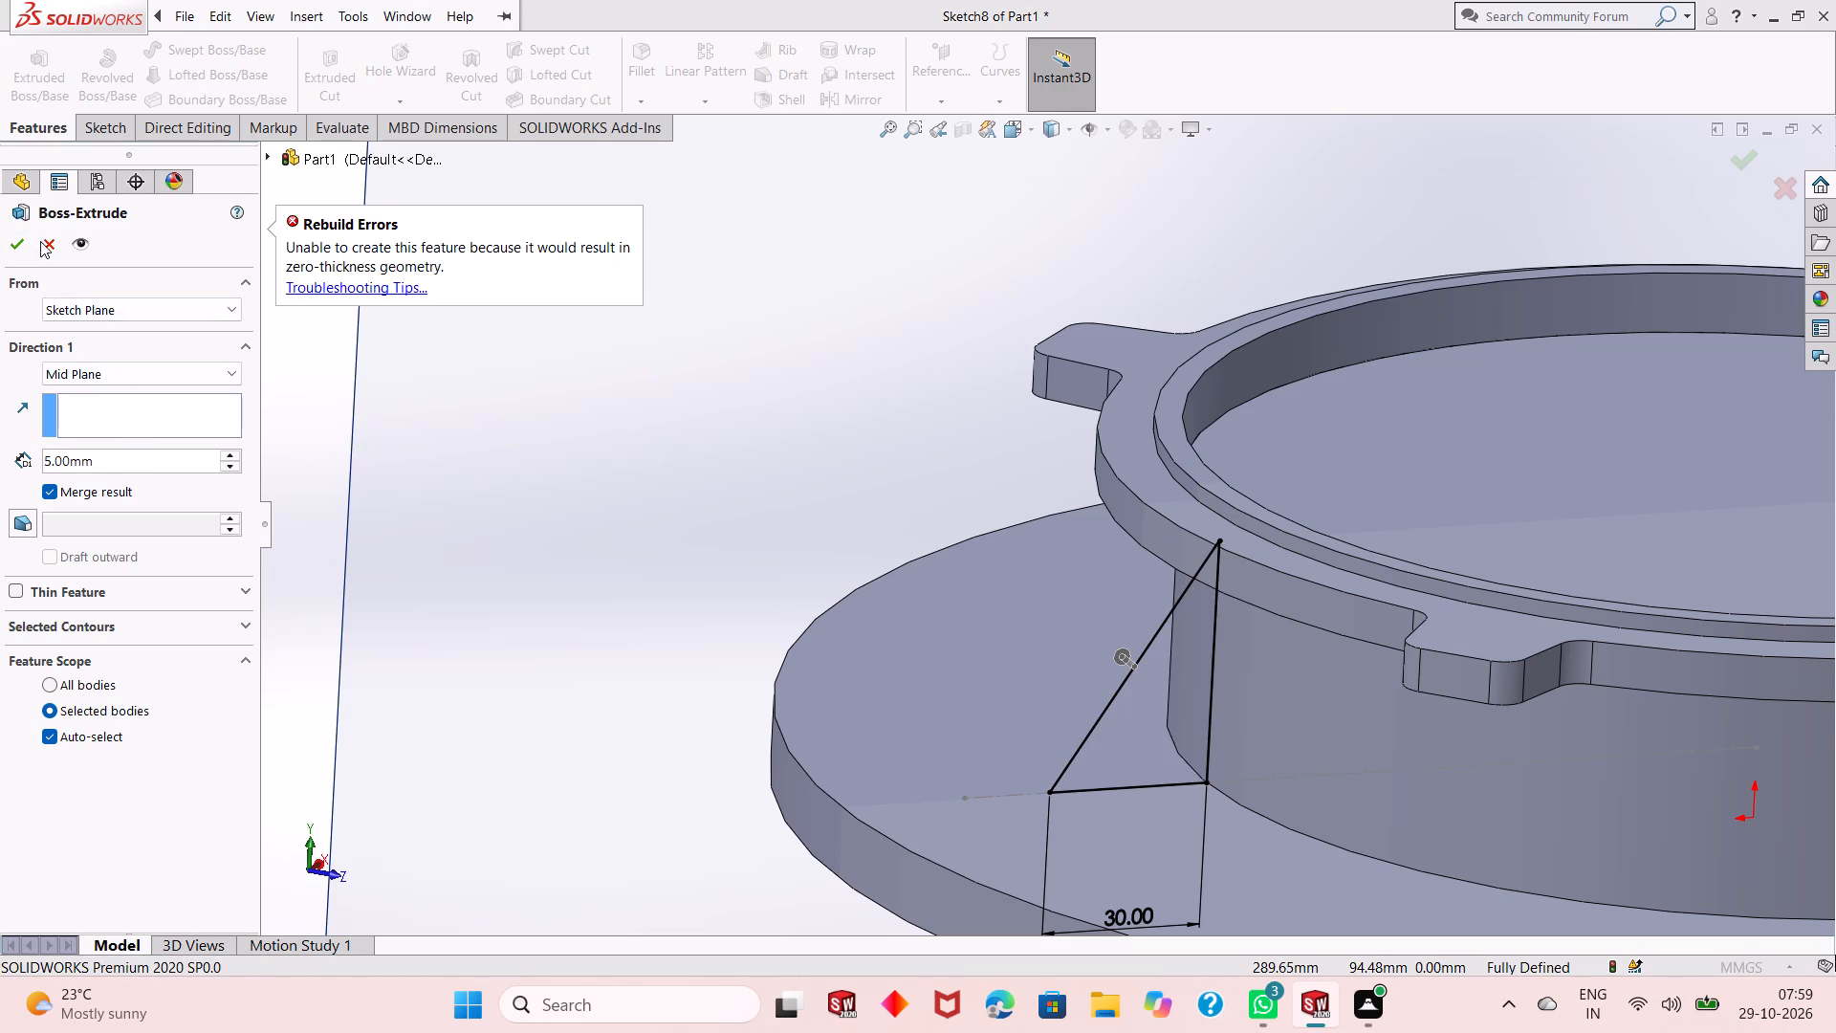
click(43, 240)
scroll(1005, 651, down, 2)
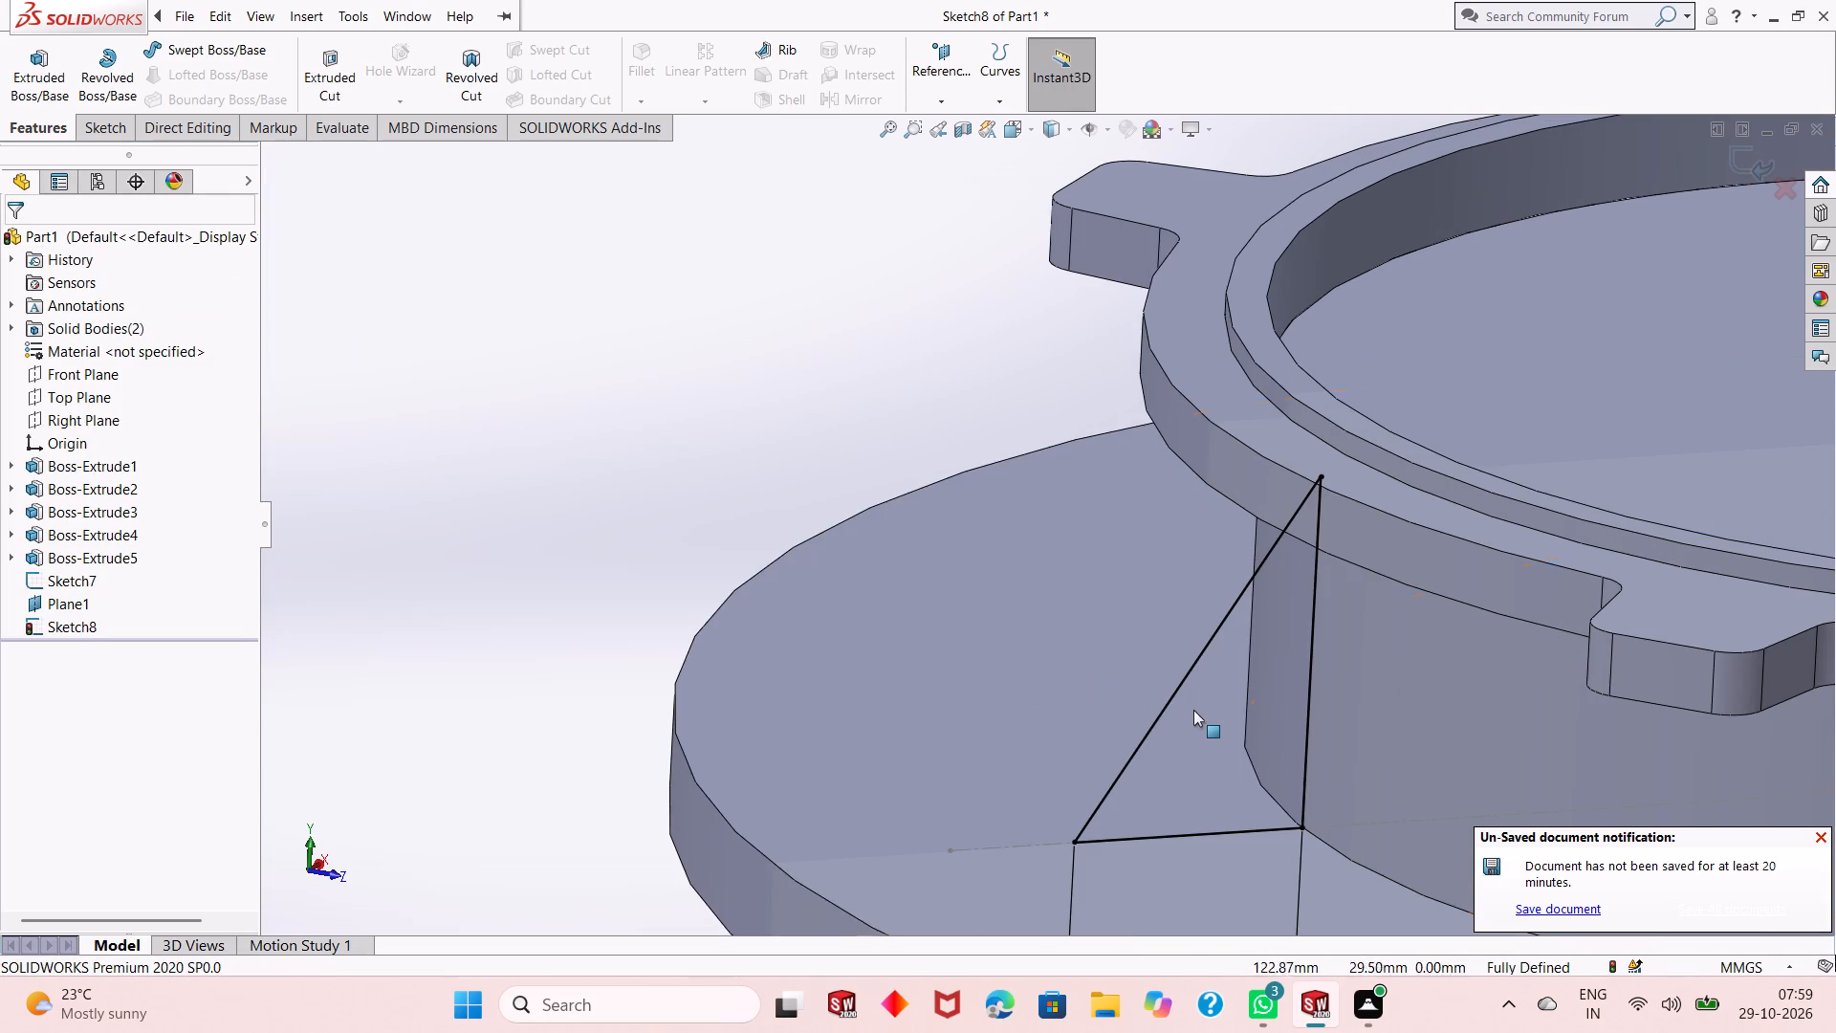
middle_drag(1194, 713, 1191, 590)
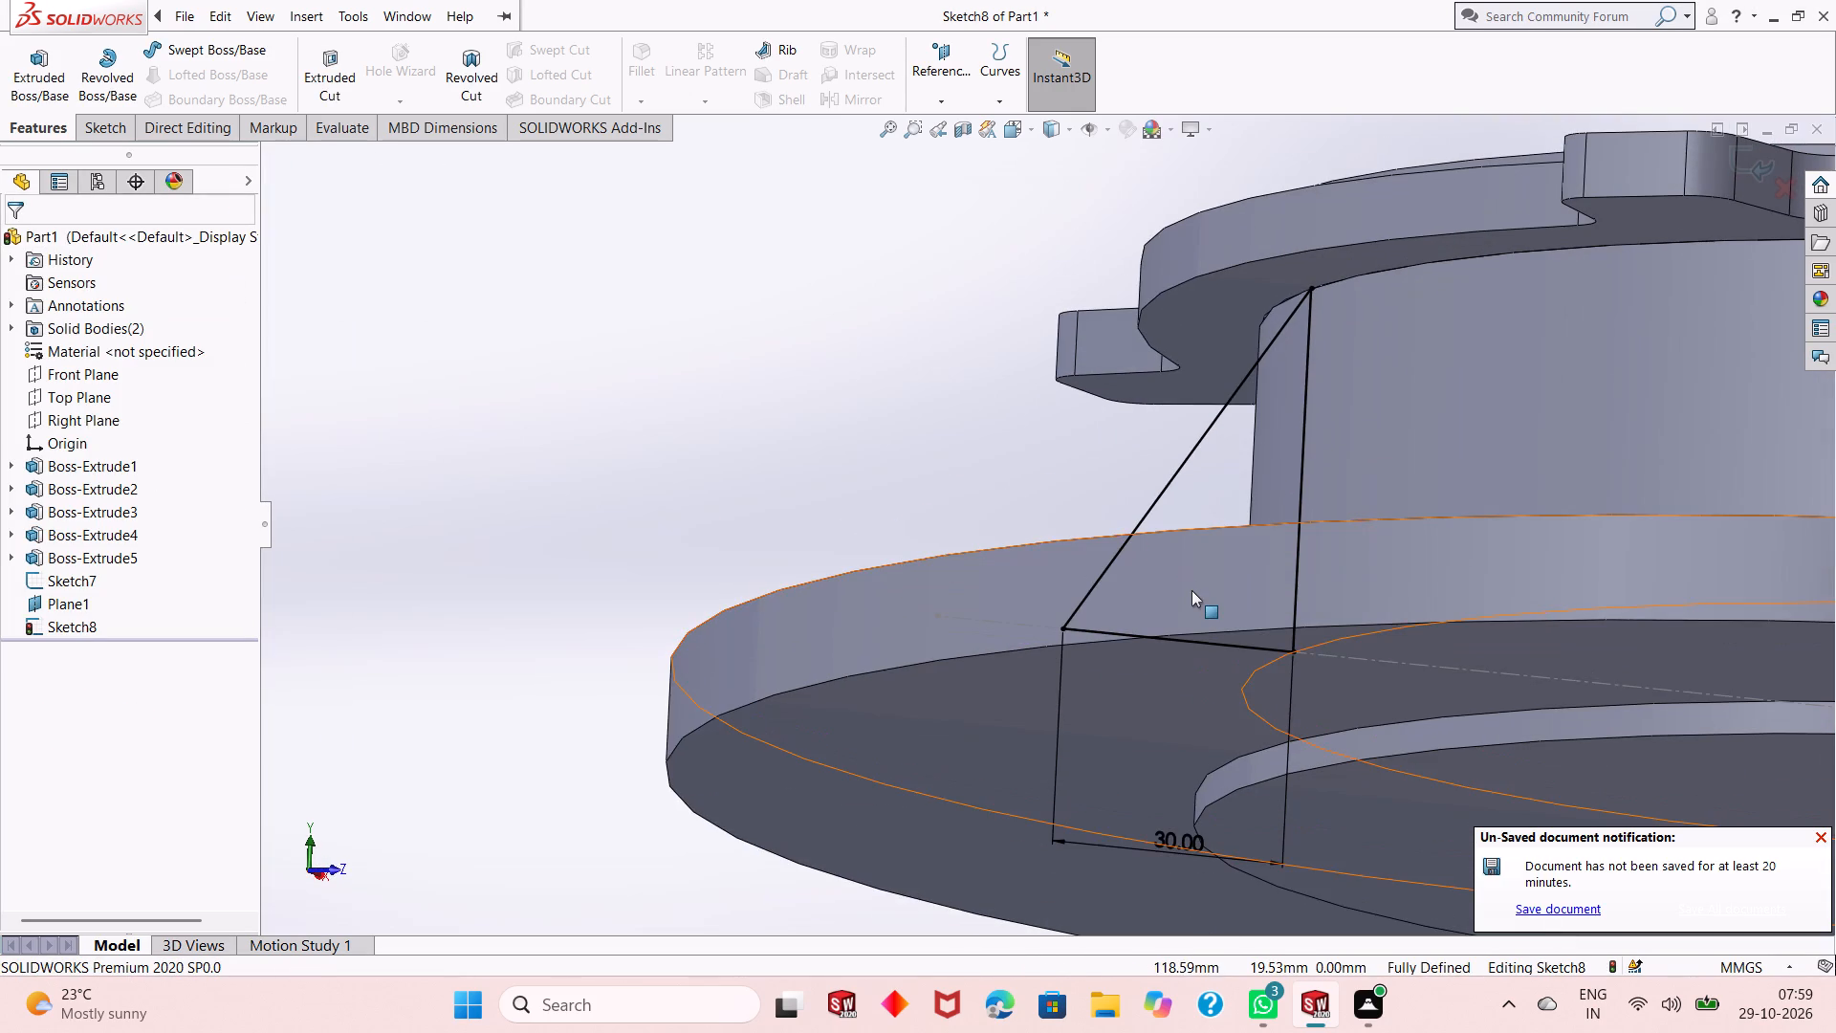
Examine from several angles how the triangular rib profile meets the boss, the toothed ring and the disc's top face.
middle_drag(1194, 583, 1174, 655)
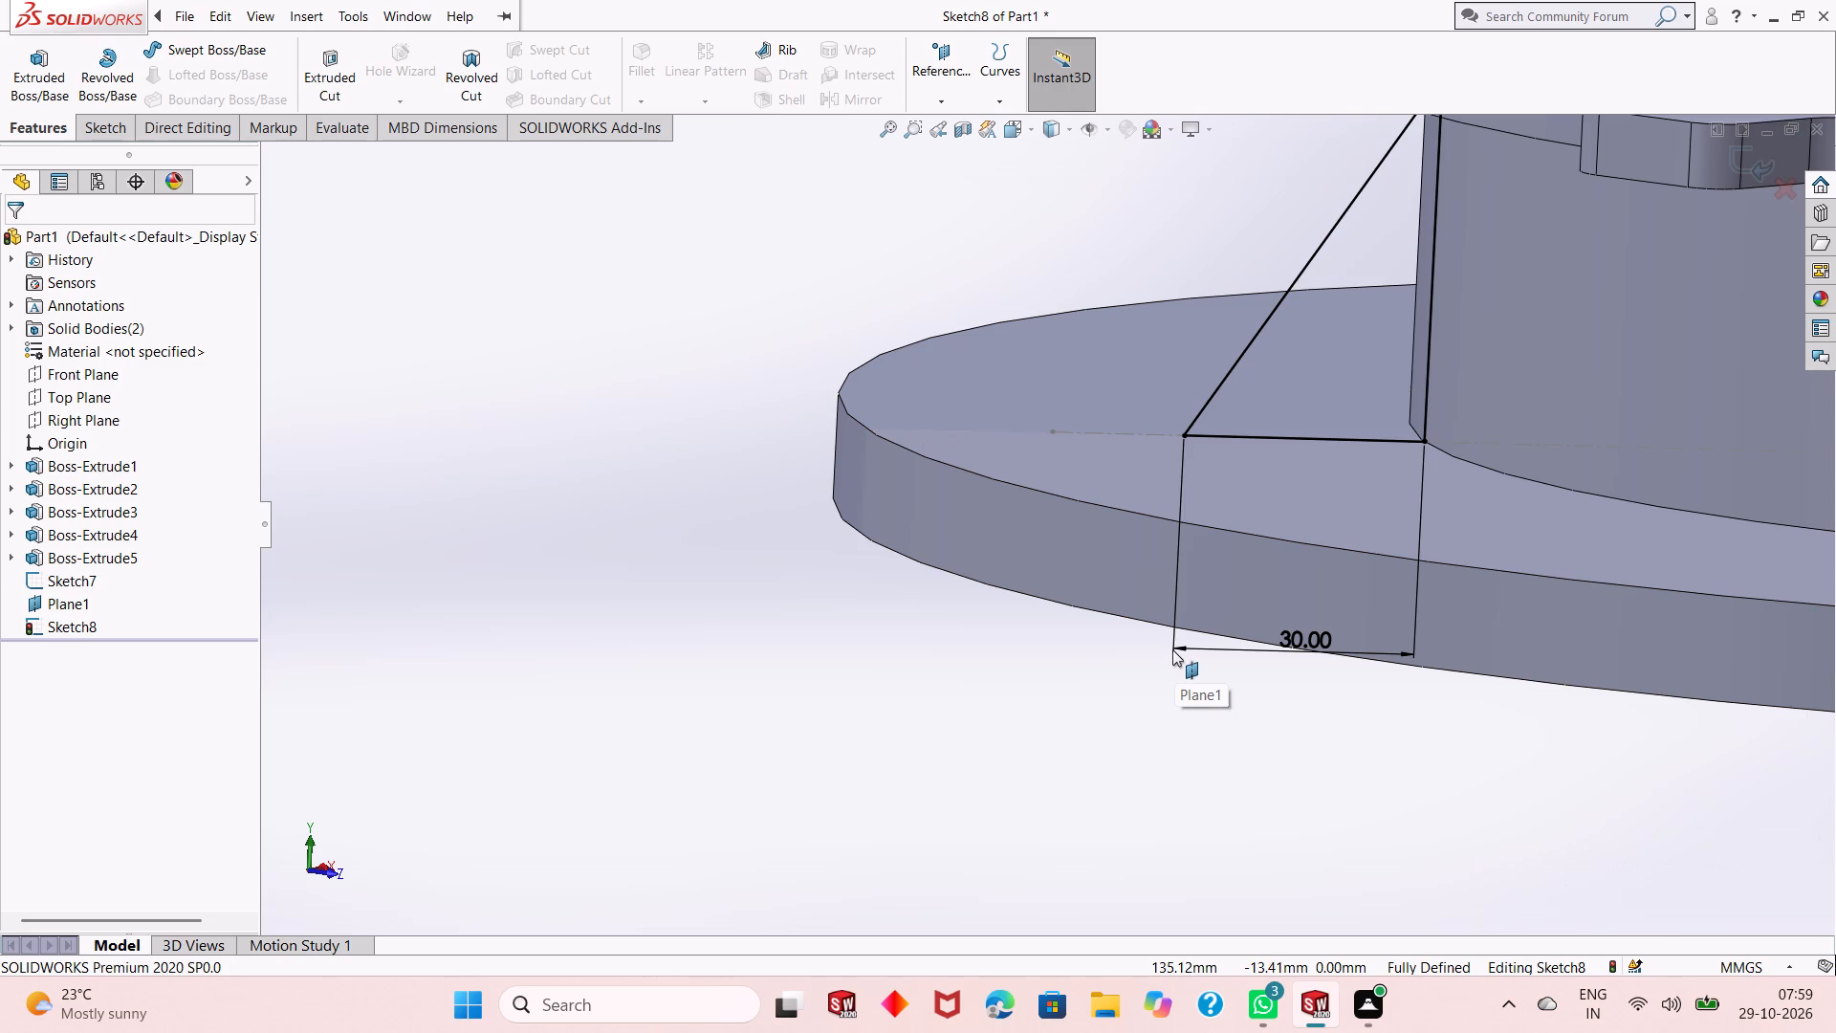
scroll(1164, 680, down, 3)
scroll(1106, 689, up, 7)
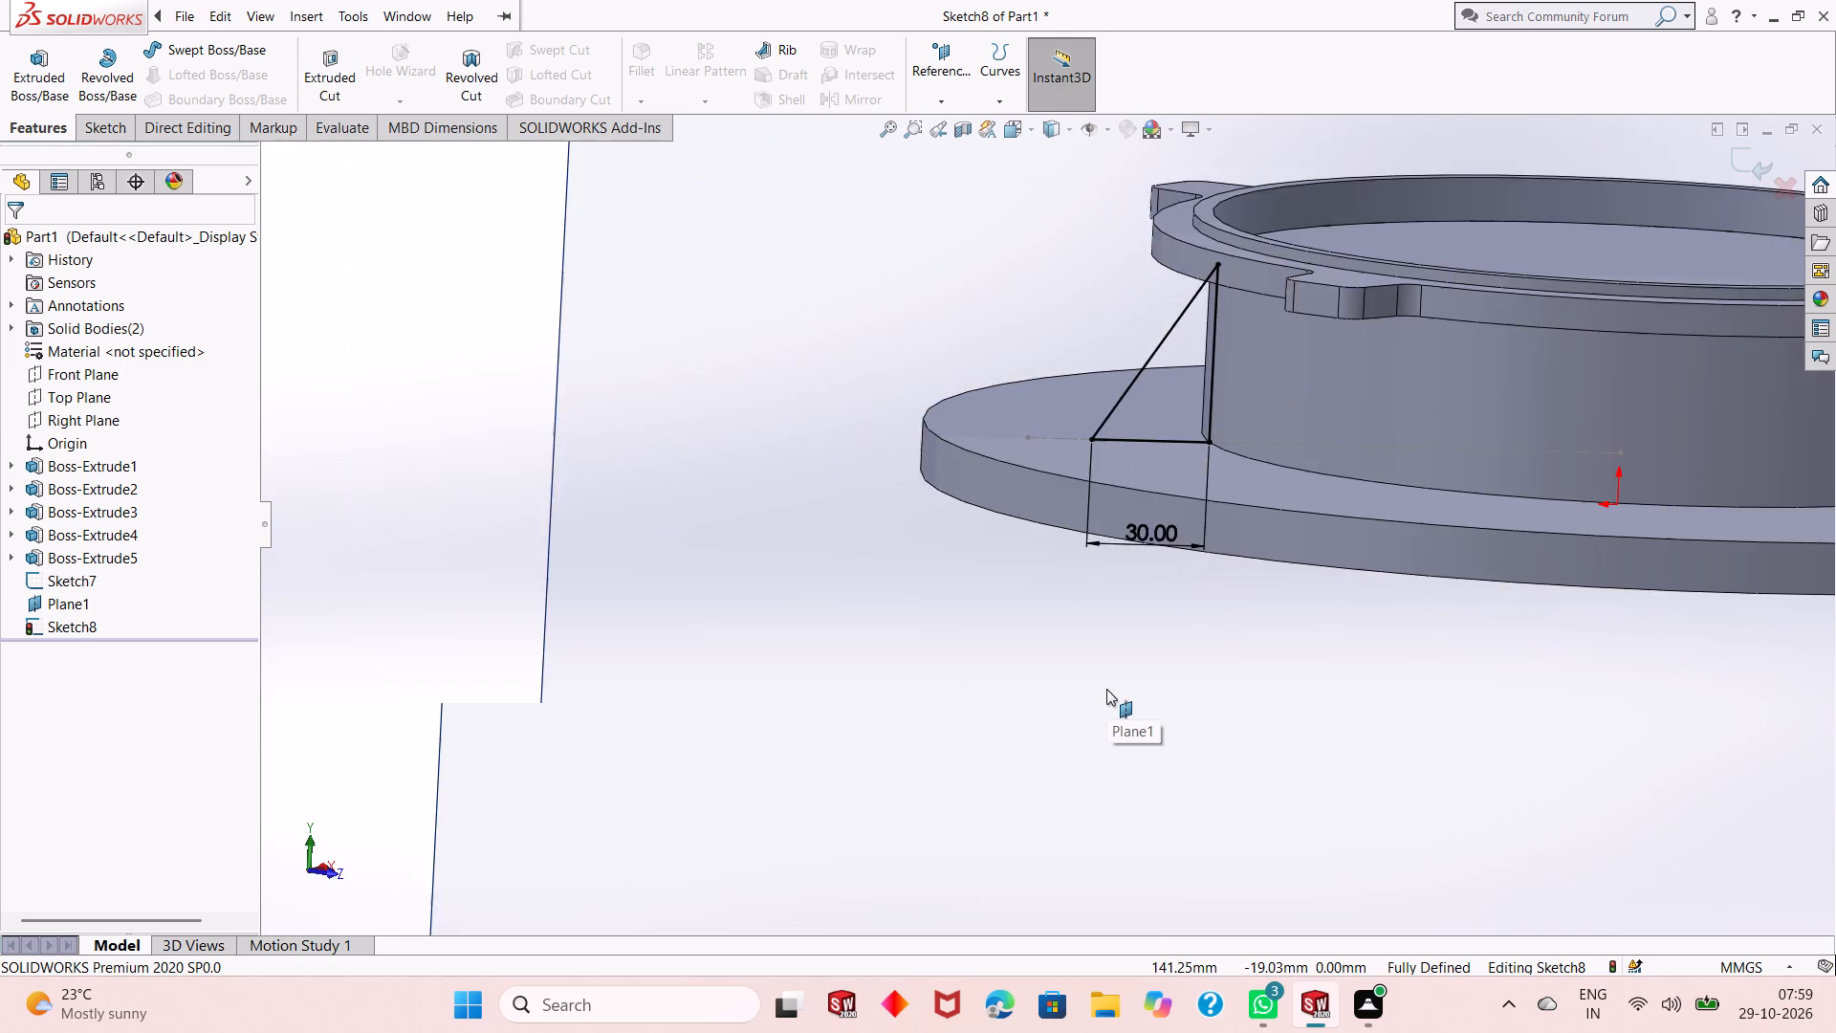
scroll(1106, 689, up, 3)
scroll(1082, 371, down, 2)
scroll(1125, 596, up, 2)
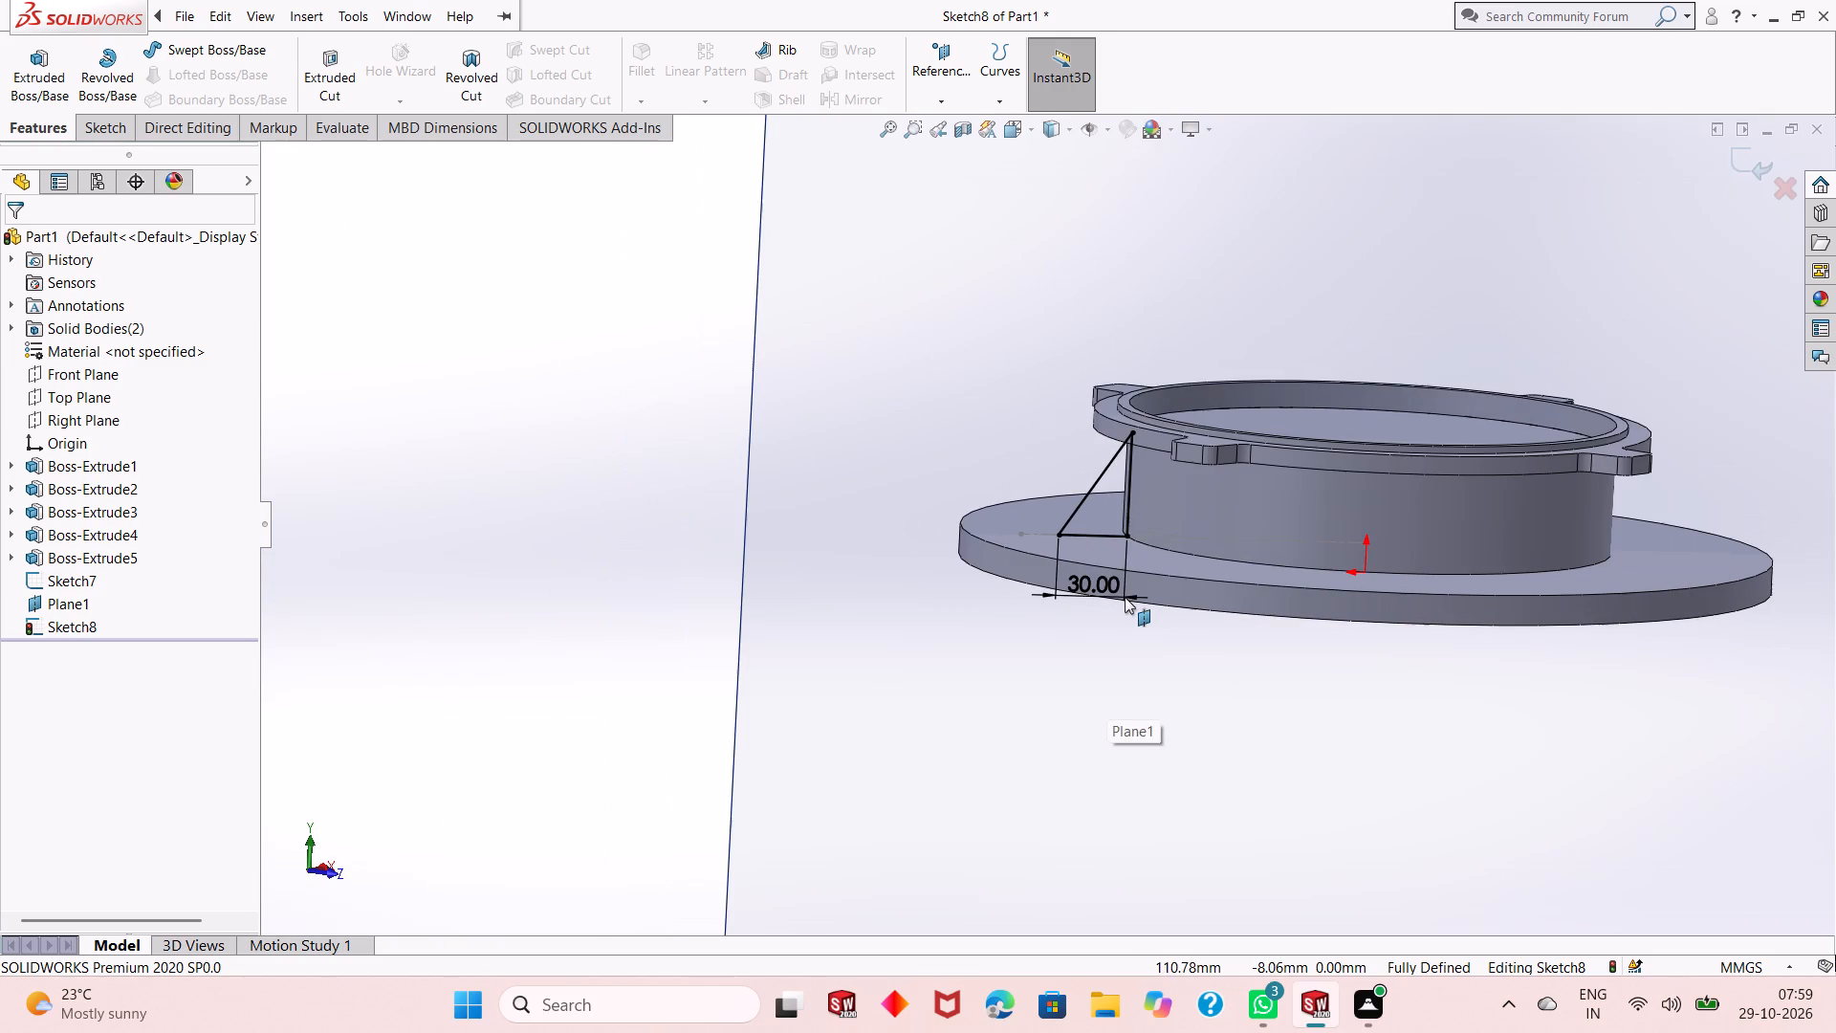
scroll(1041, 670, up, 1)
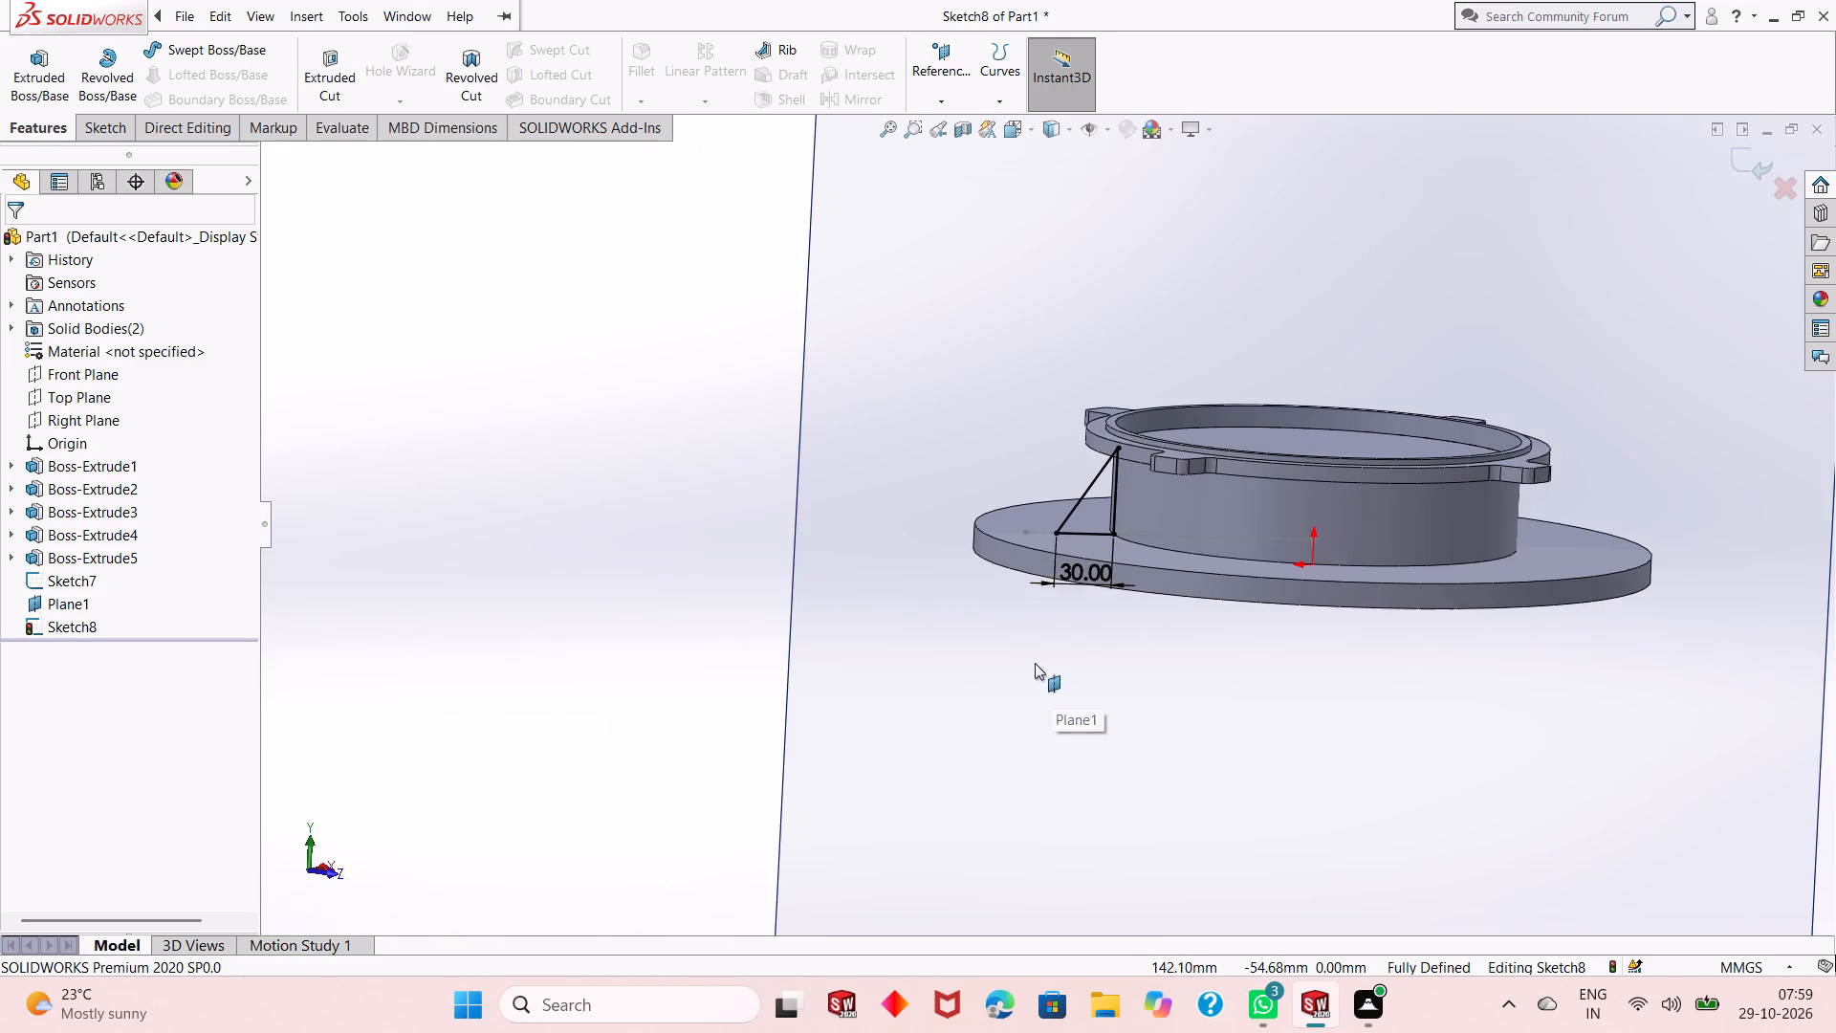
middle_drag(1035, 668, 1204, 696)
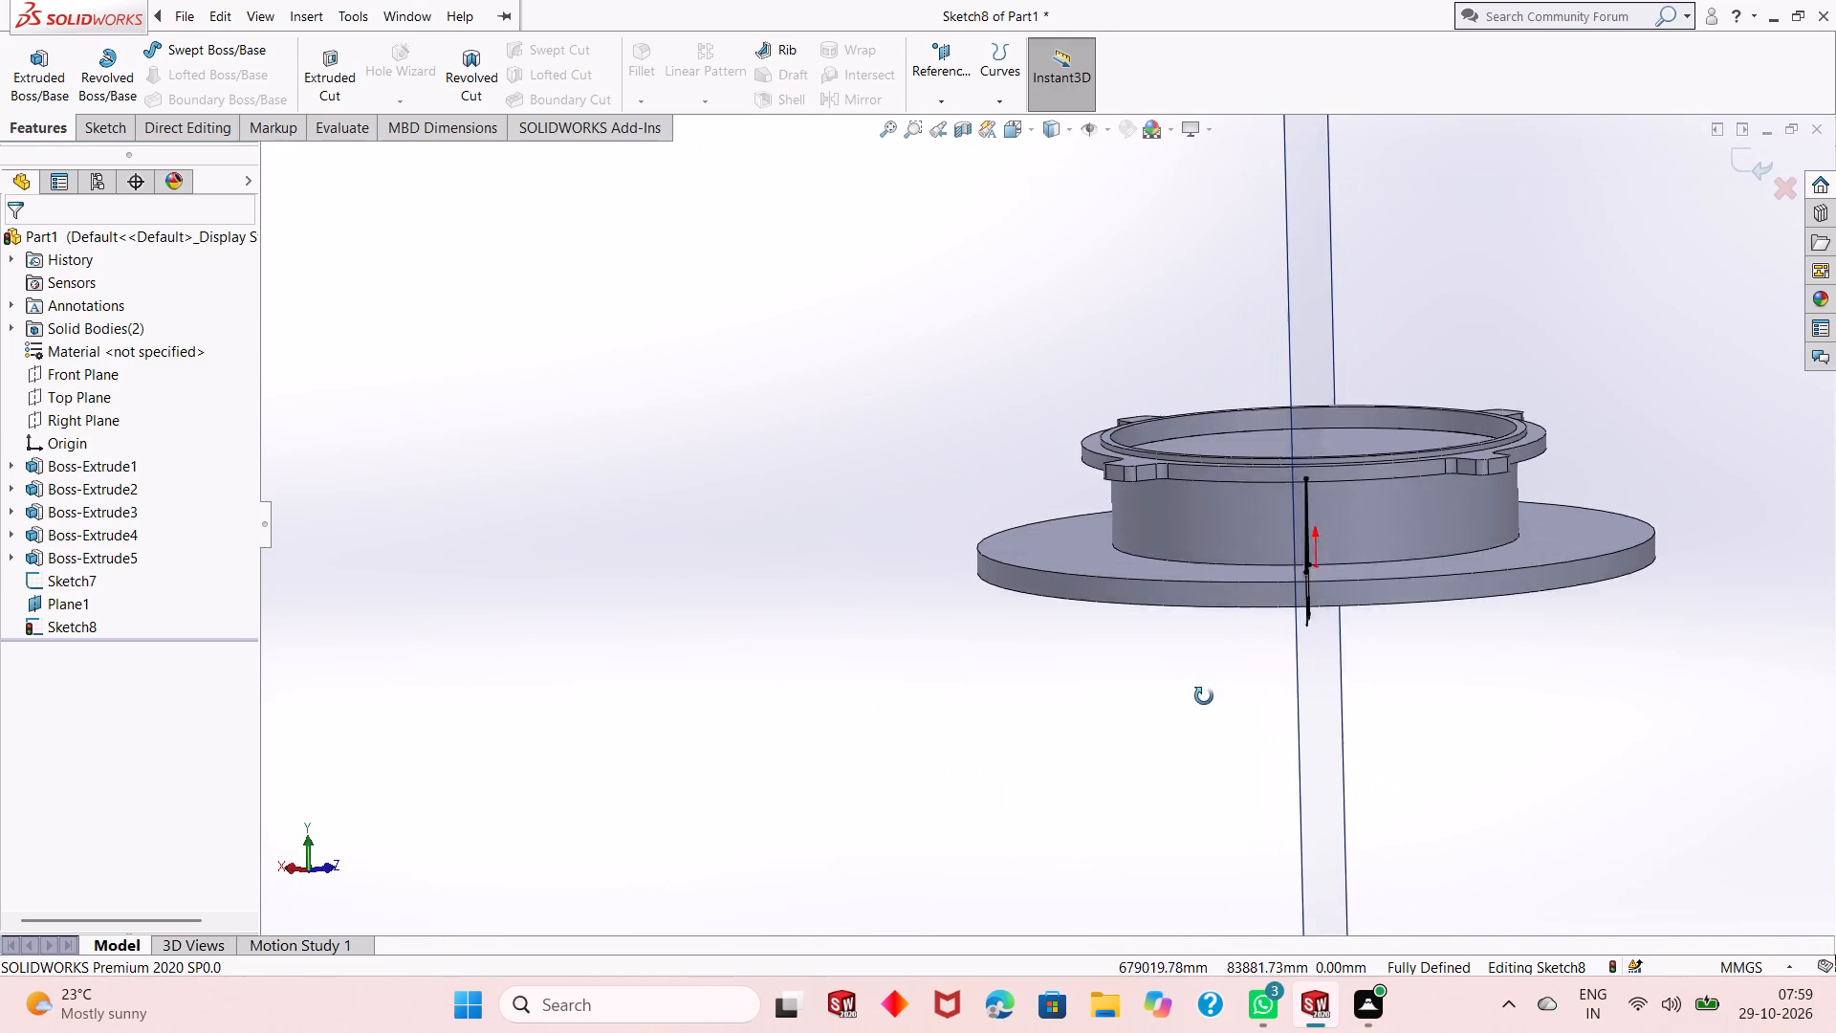
middle_drag(1204, 696, 1207, 705)
scroll(1294, 554, down, 2)
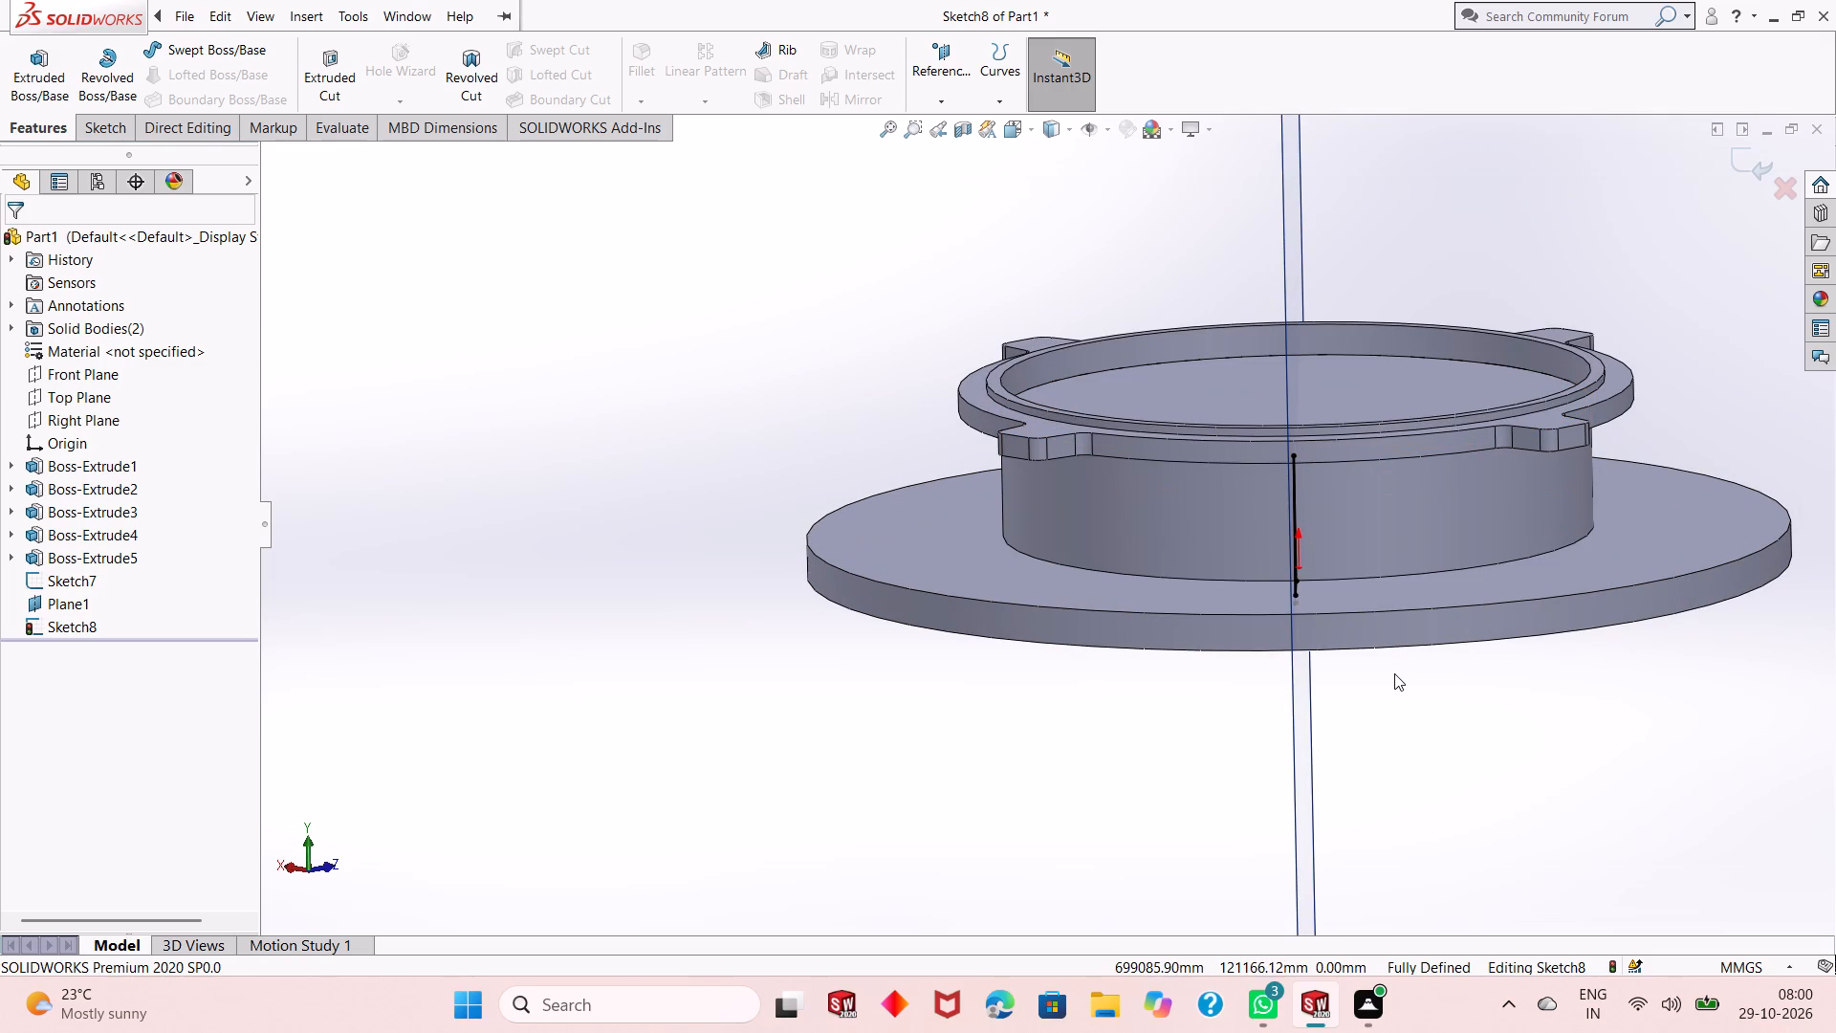
middle_drag(1383, 721, 1229, 745)
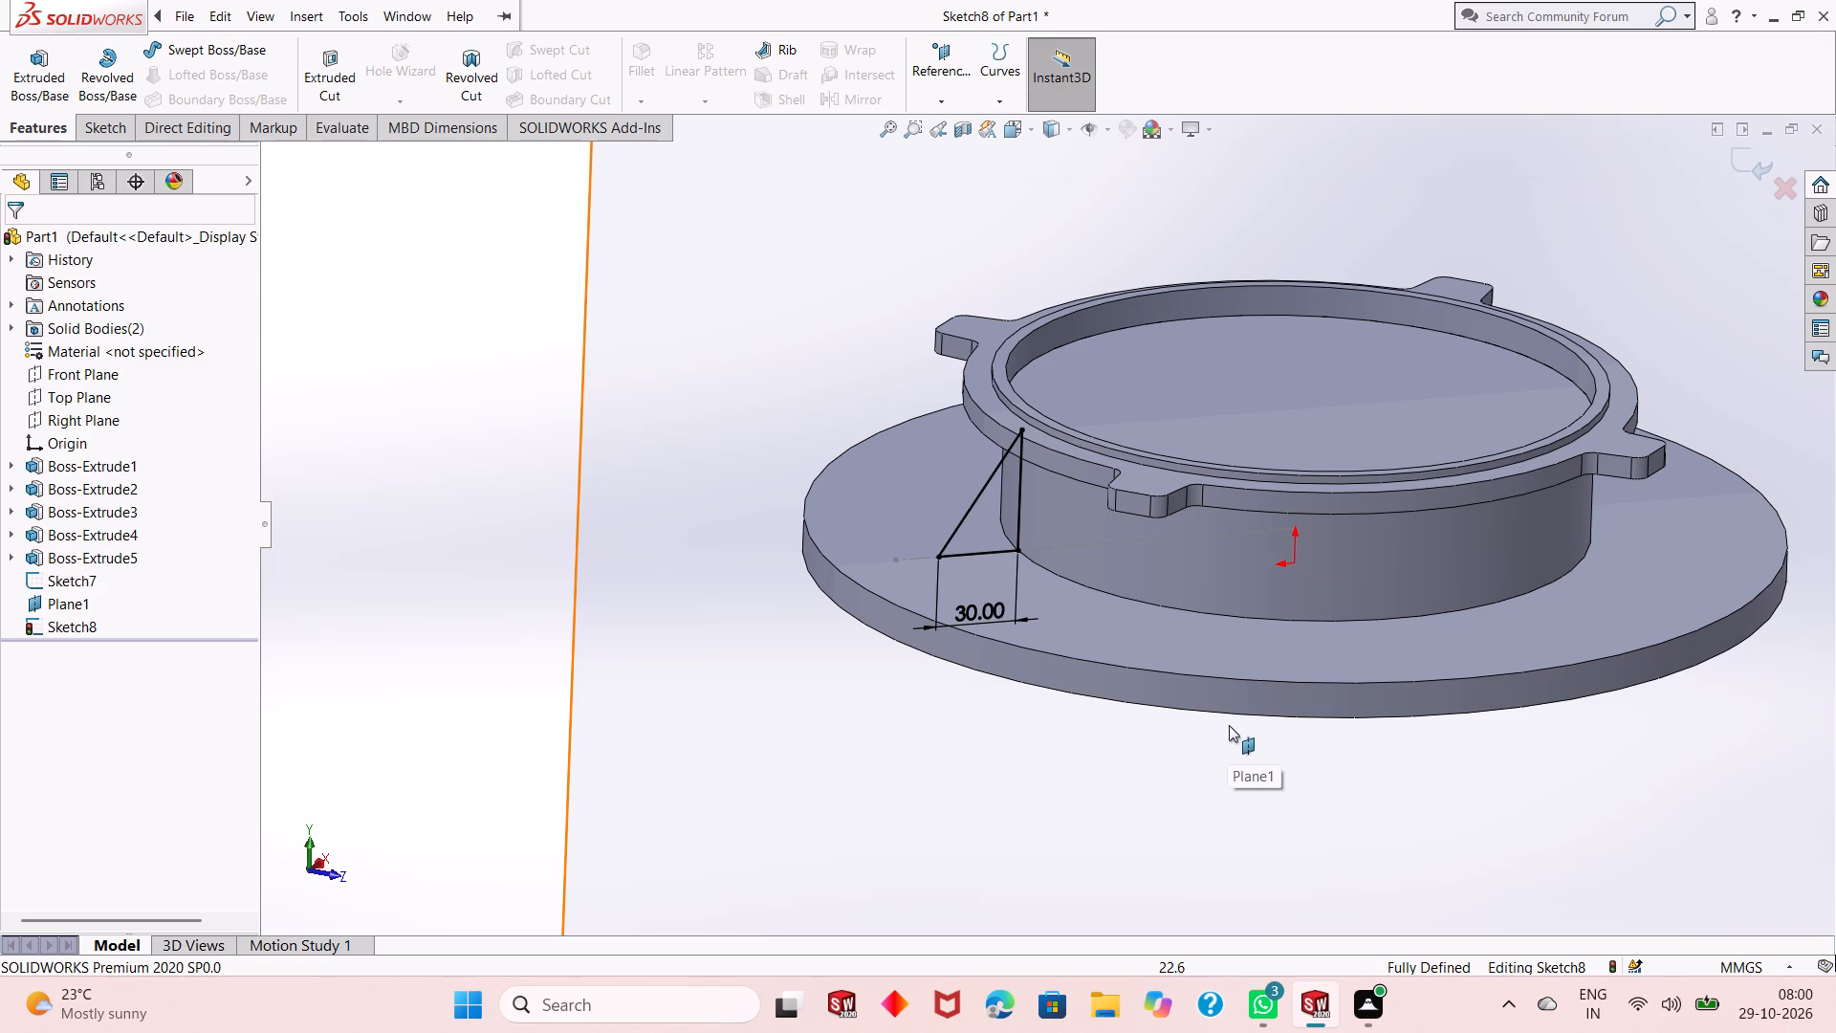
scroll(970, 402, down, 2)
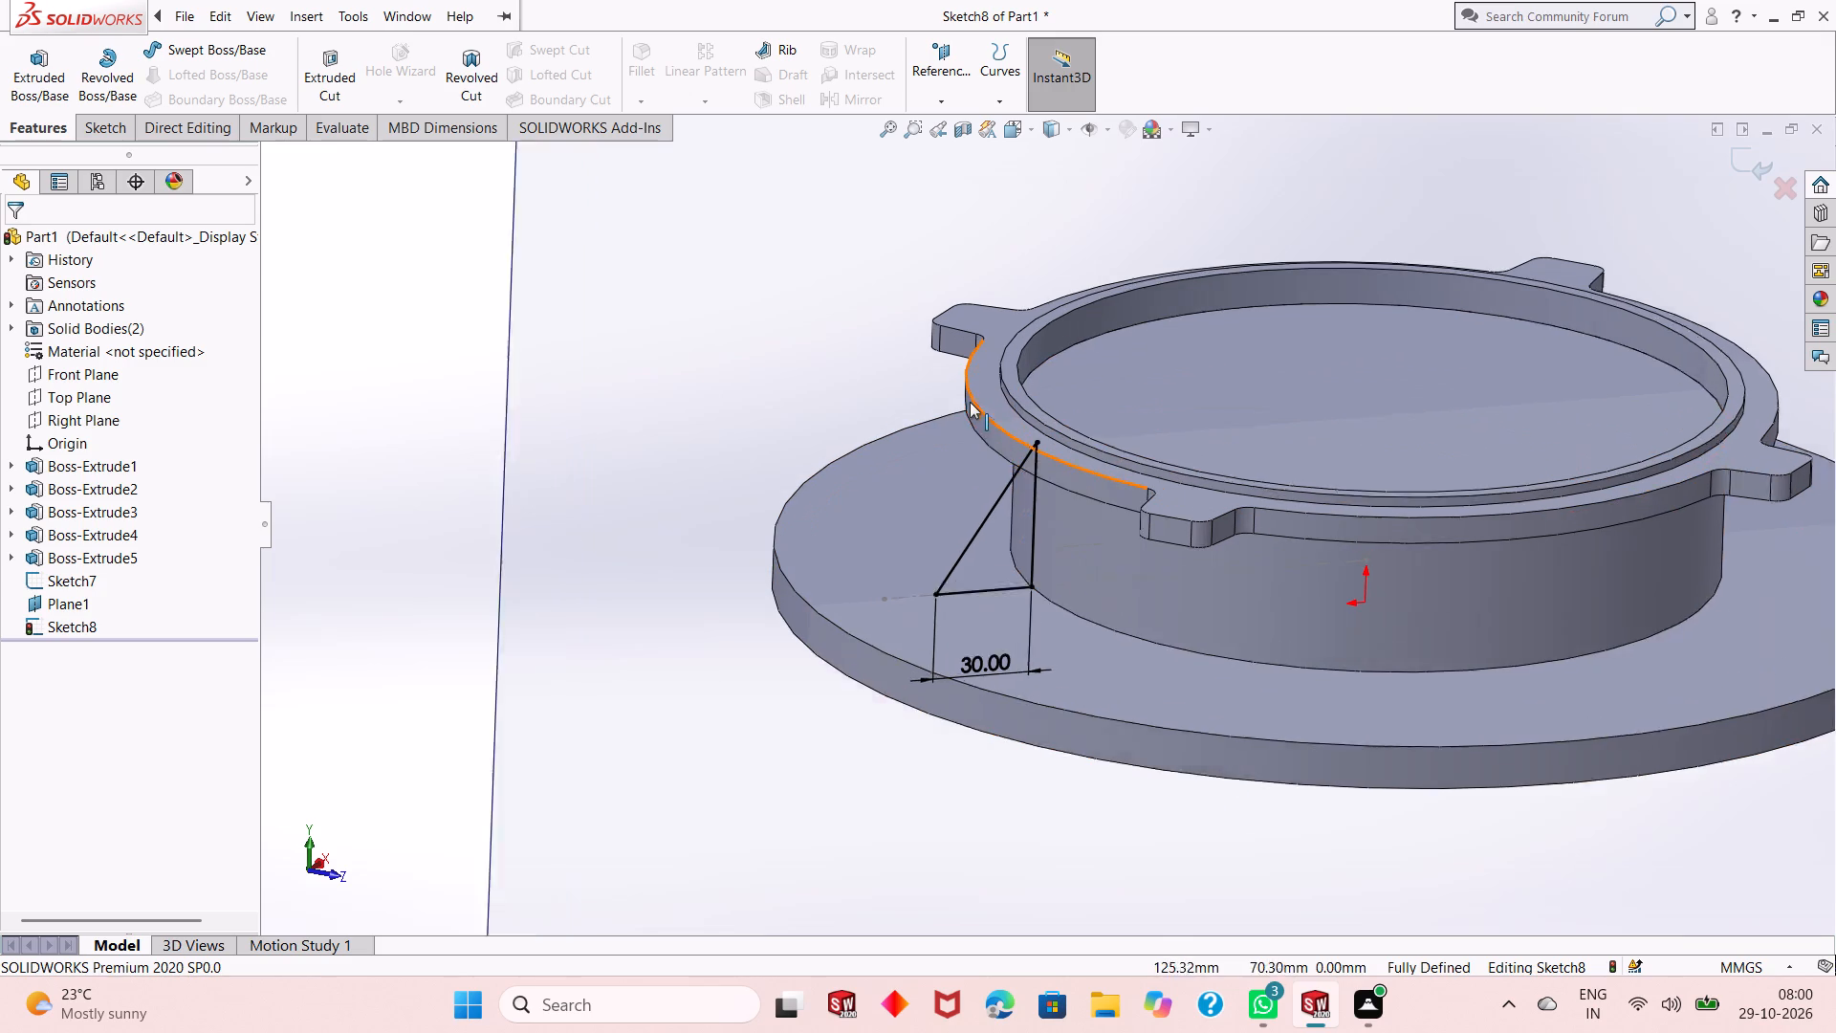
scroll(1022, 533, down, 1)
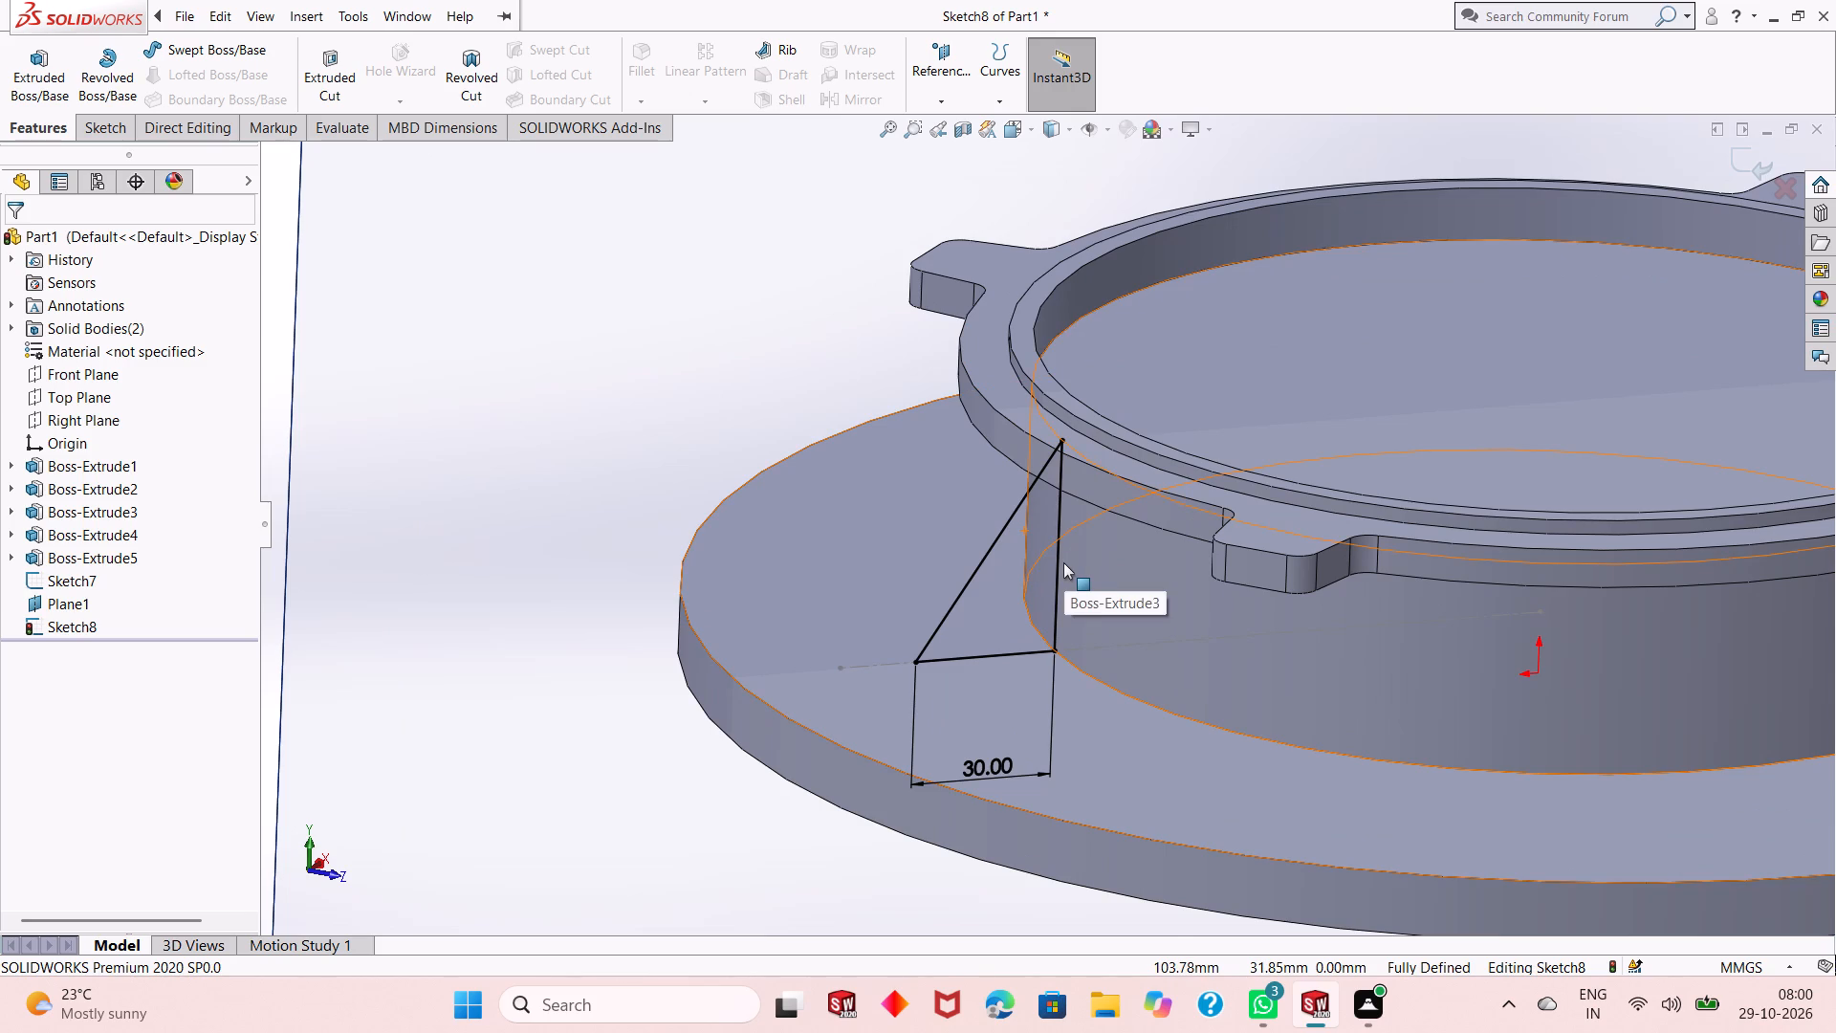
Undo the three lines of the triangular rib profile and its 30 mm dimension, leaving the sketch on Plane1 open.
key(ctrl+8)
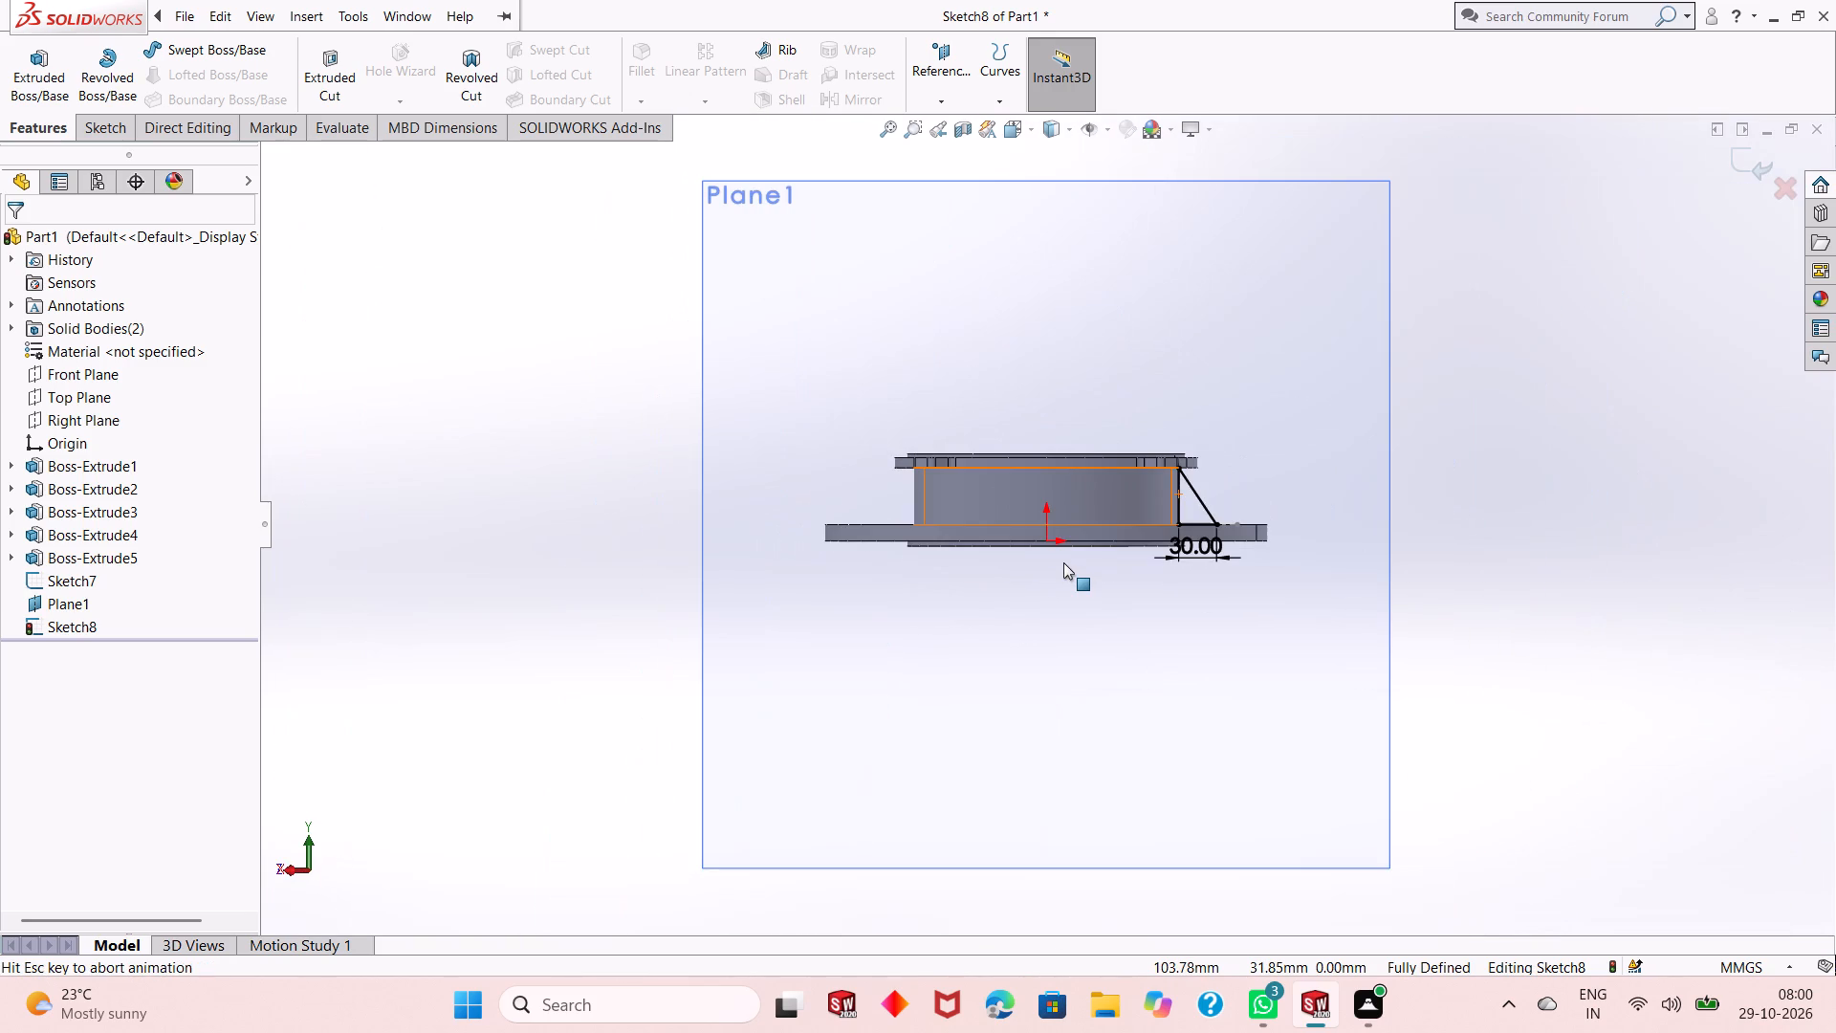
key(ctrl+8)
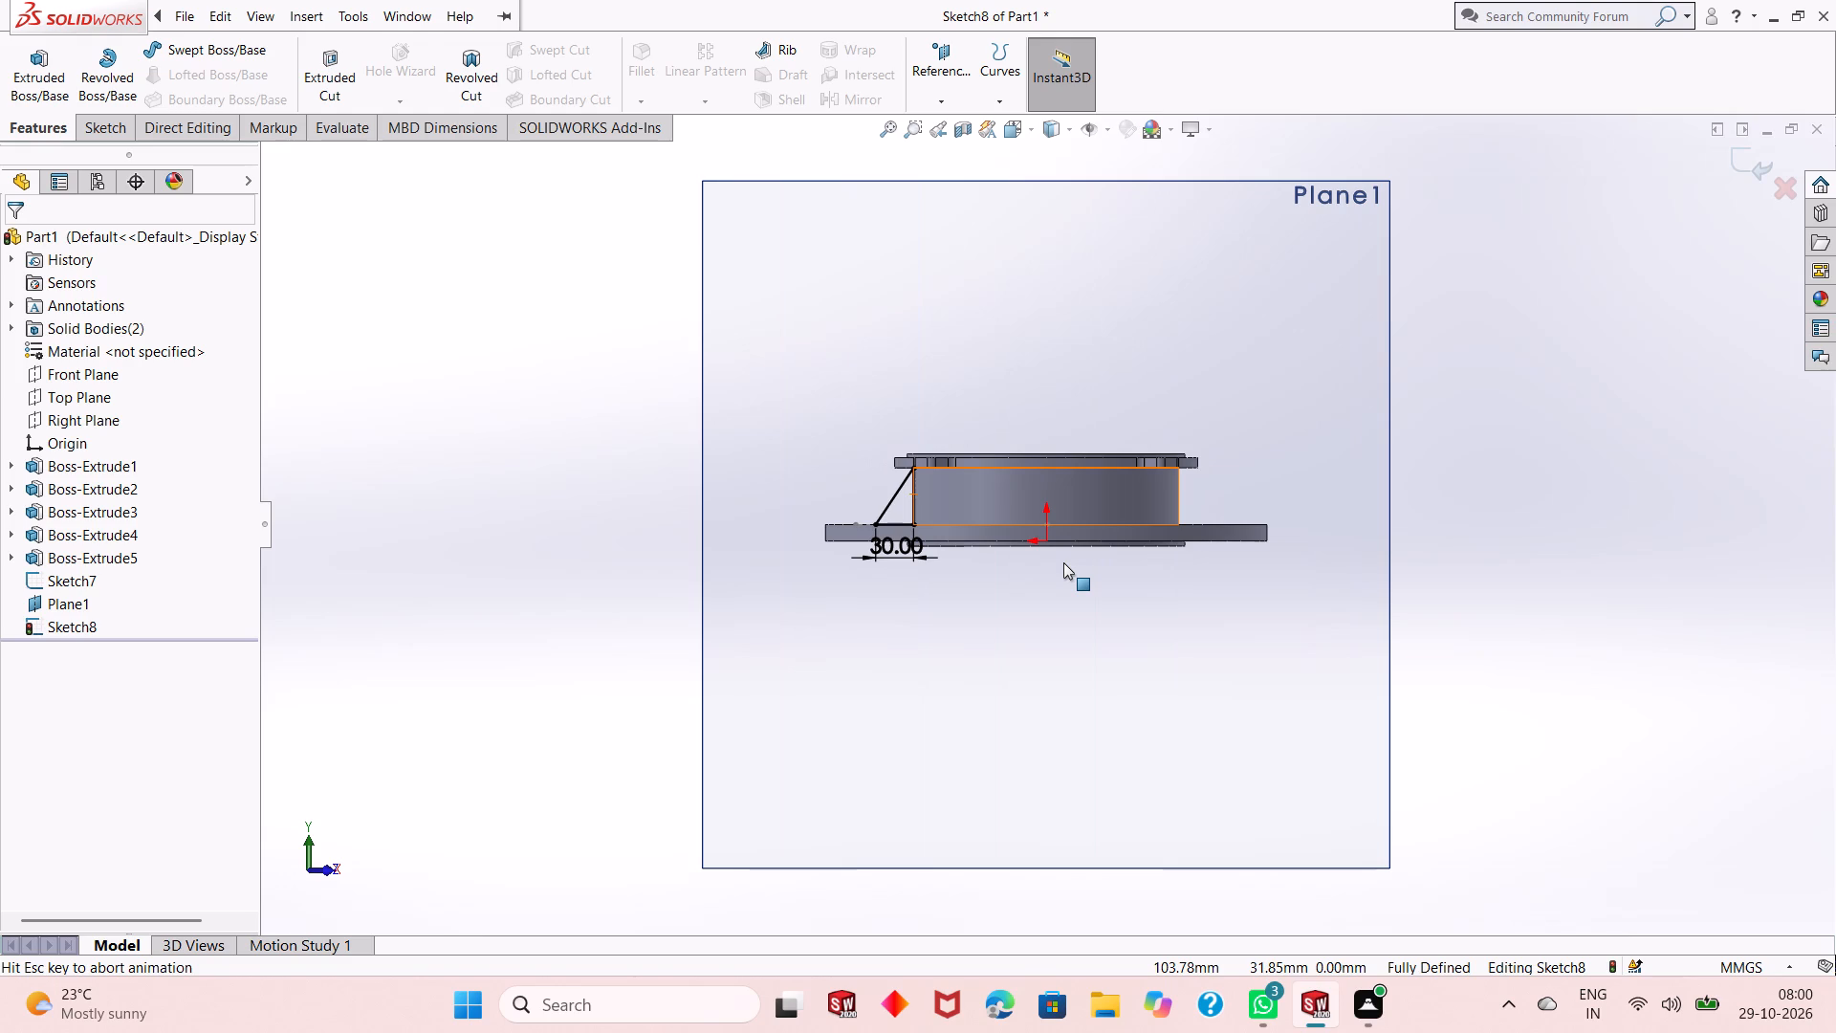
scroll(905, 459, up, 1)
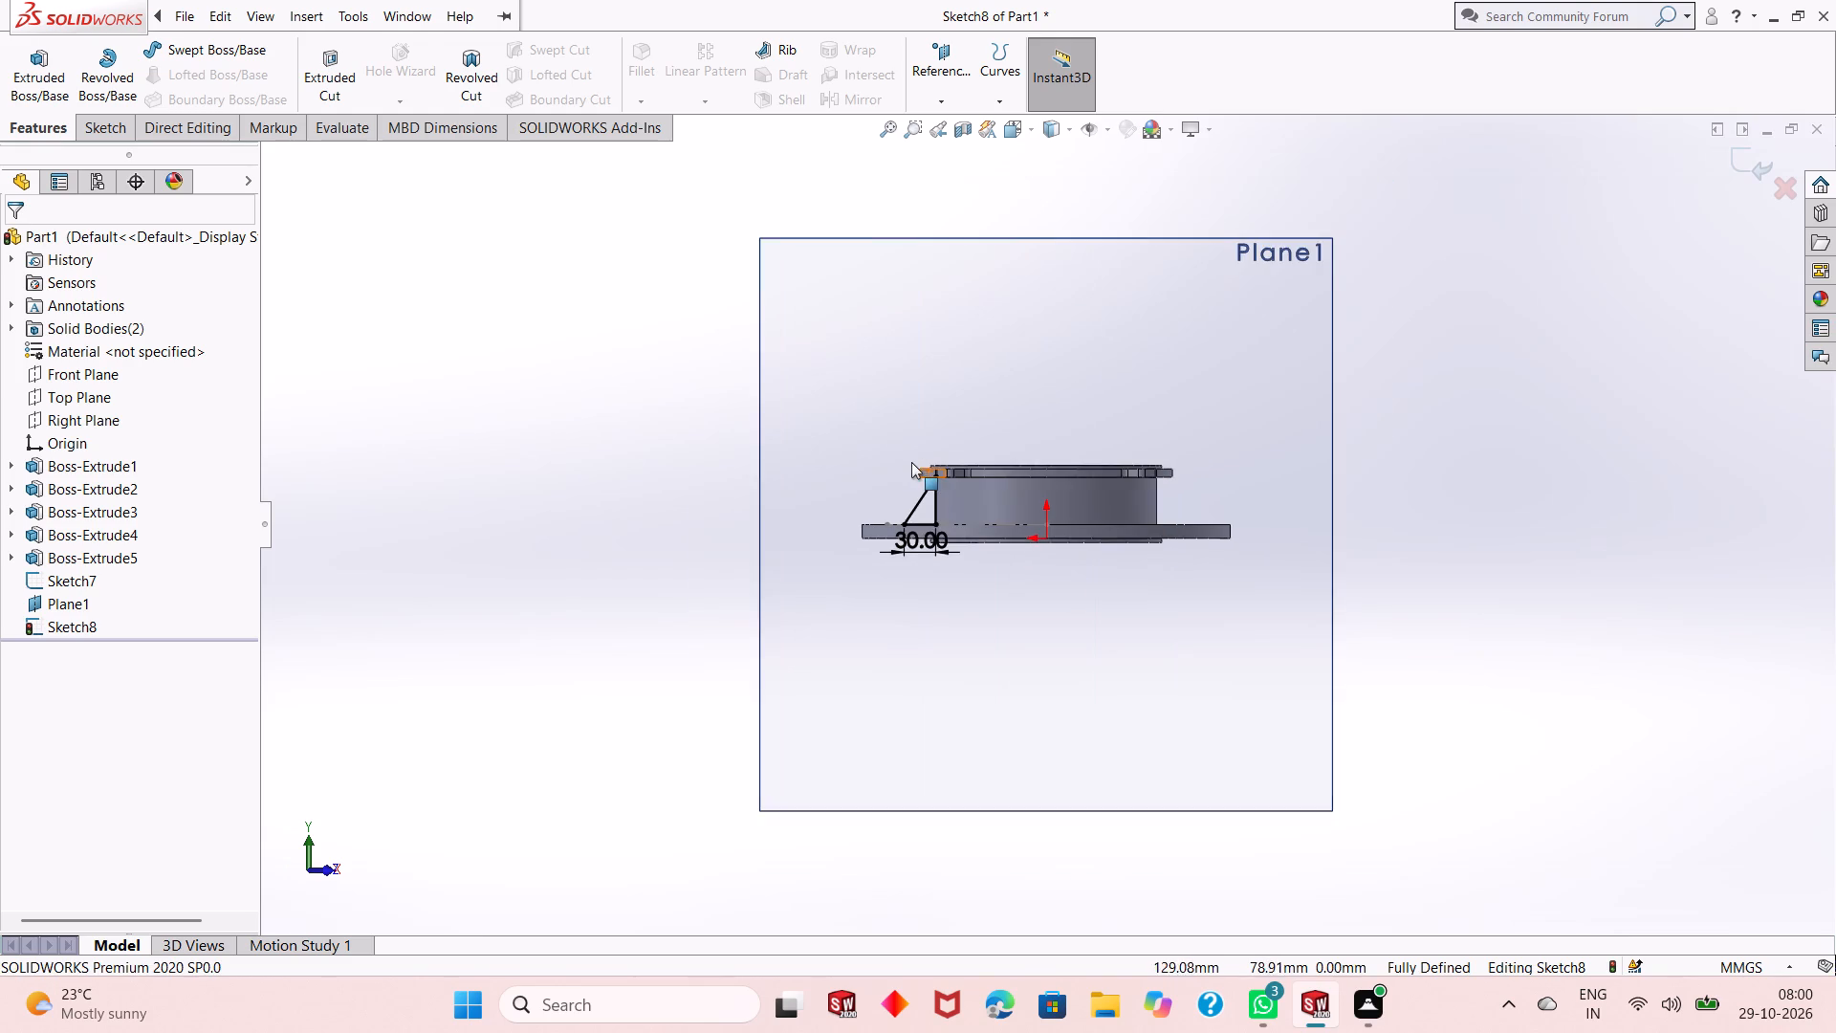
scroll(911, 464, up, 1)
scroll(970, 541, down, 8)
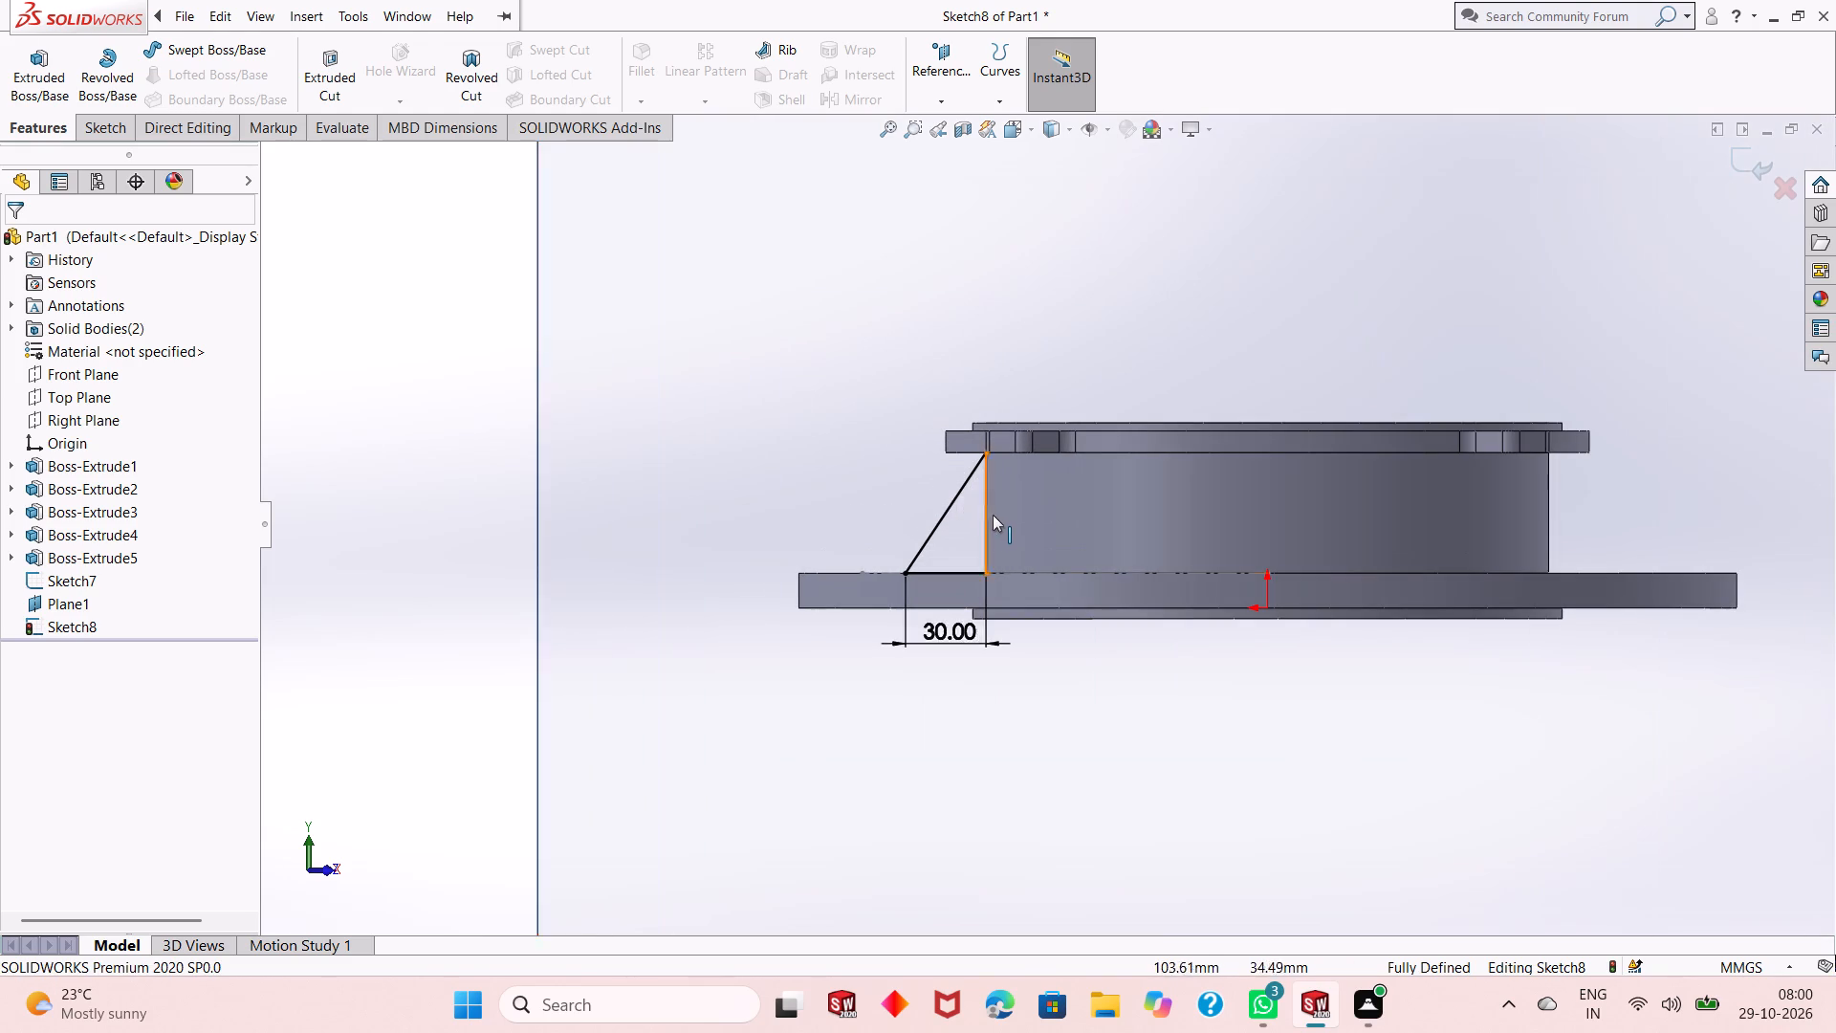
scroll(994, 514, down, 7)
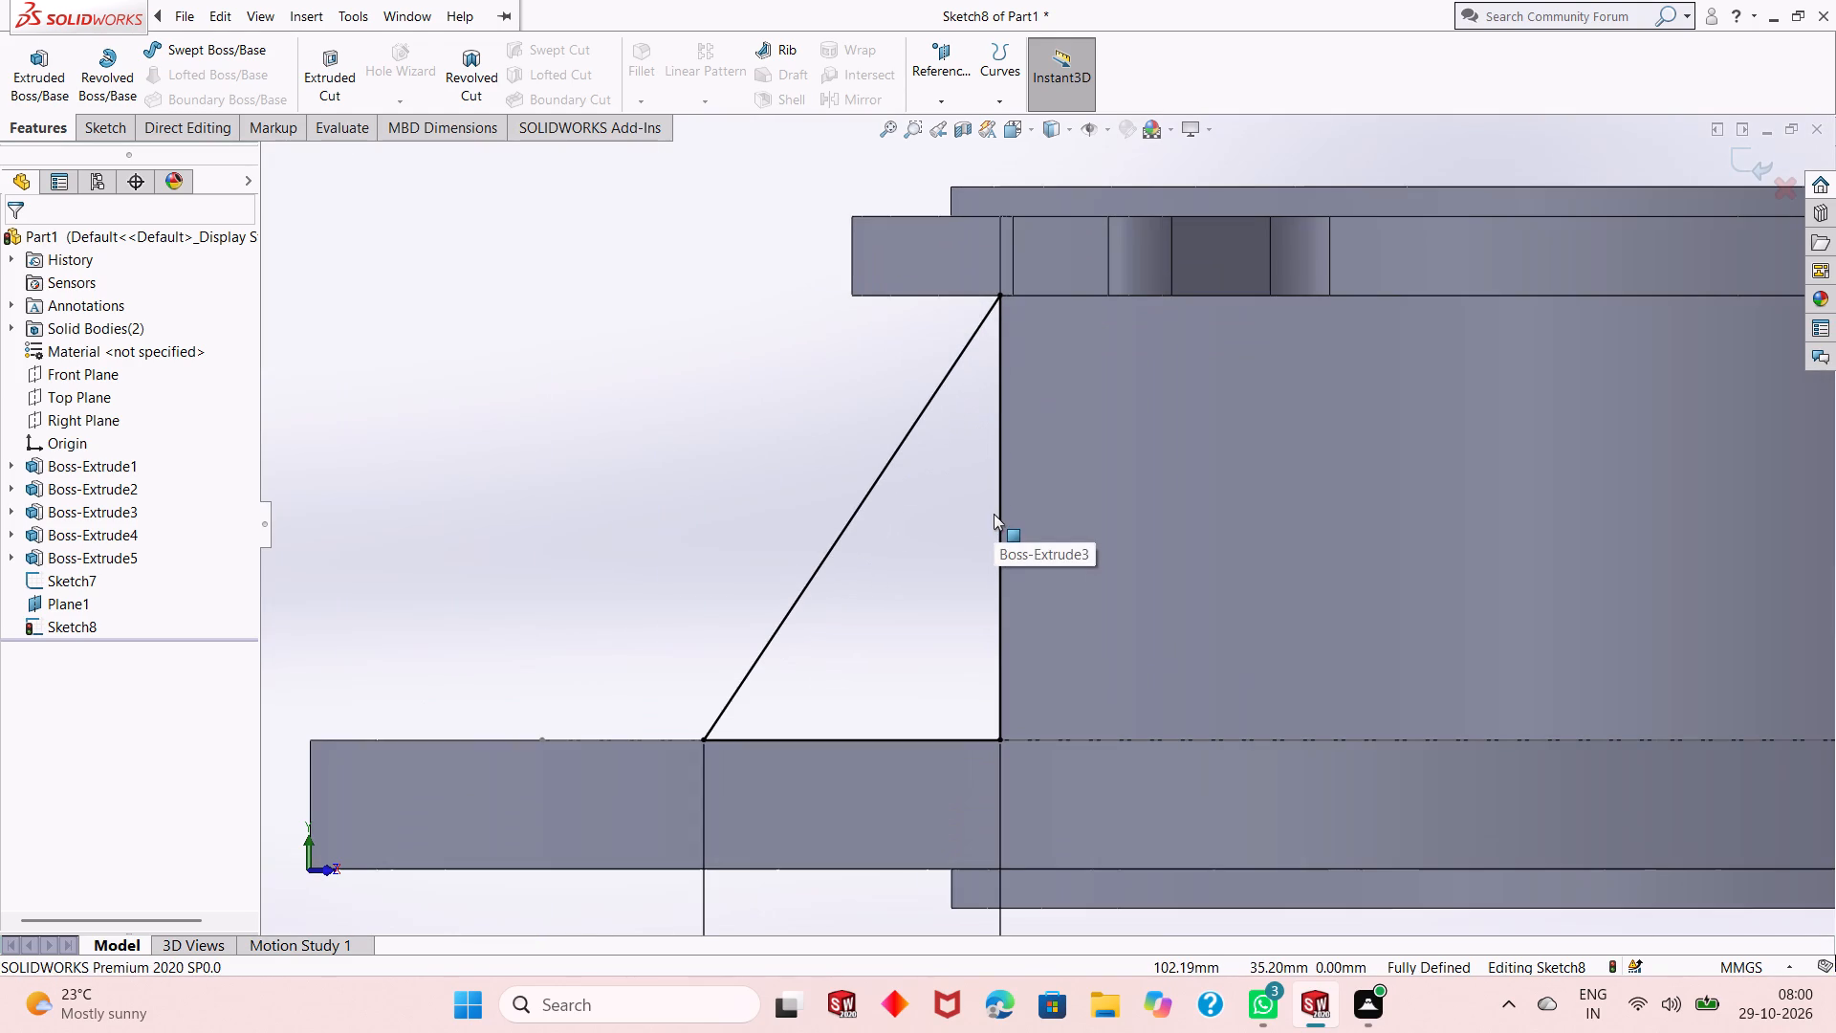
key(ctrl+z)
key(ctrl+z)
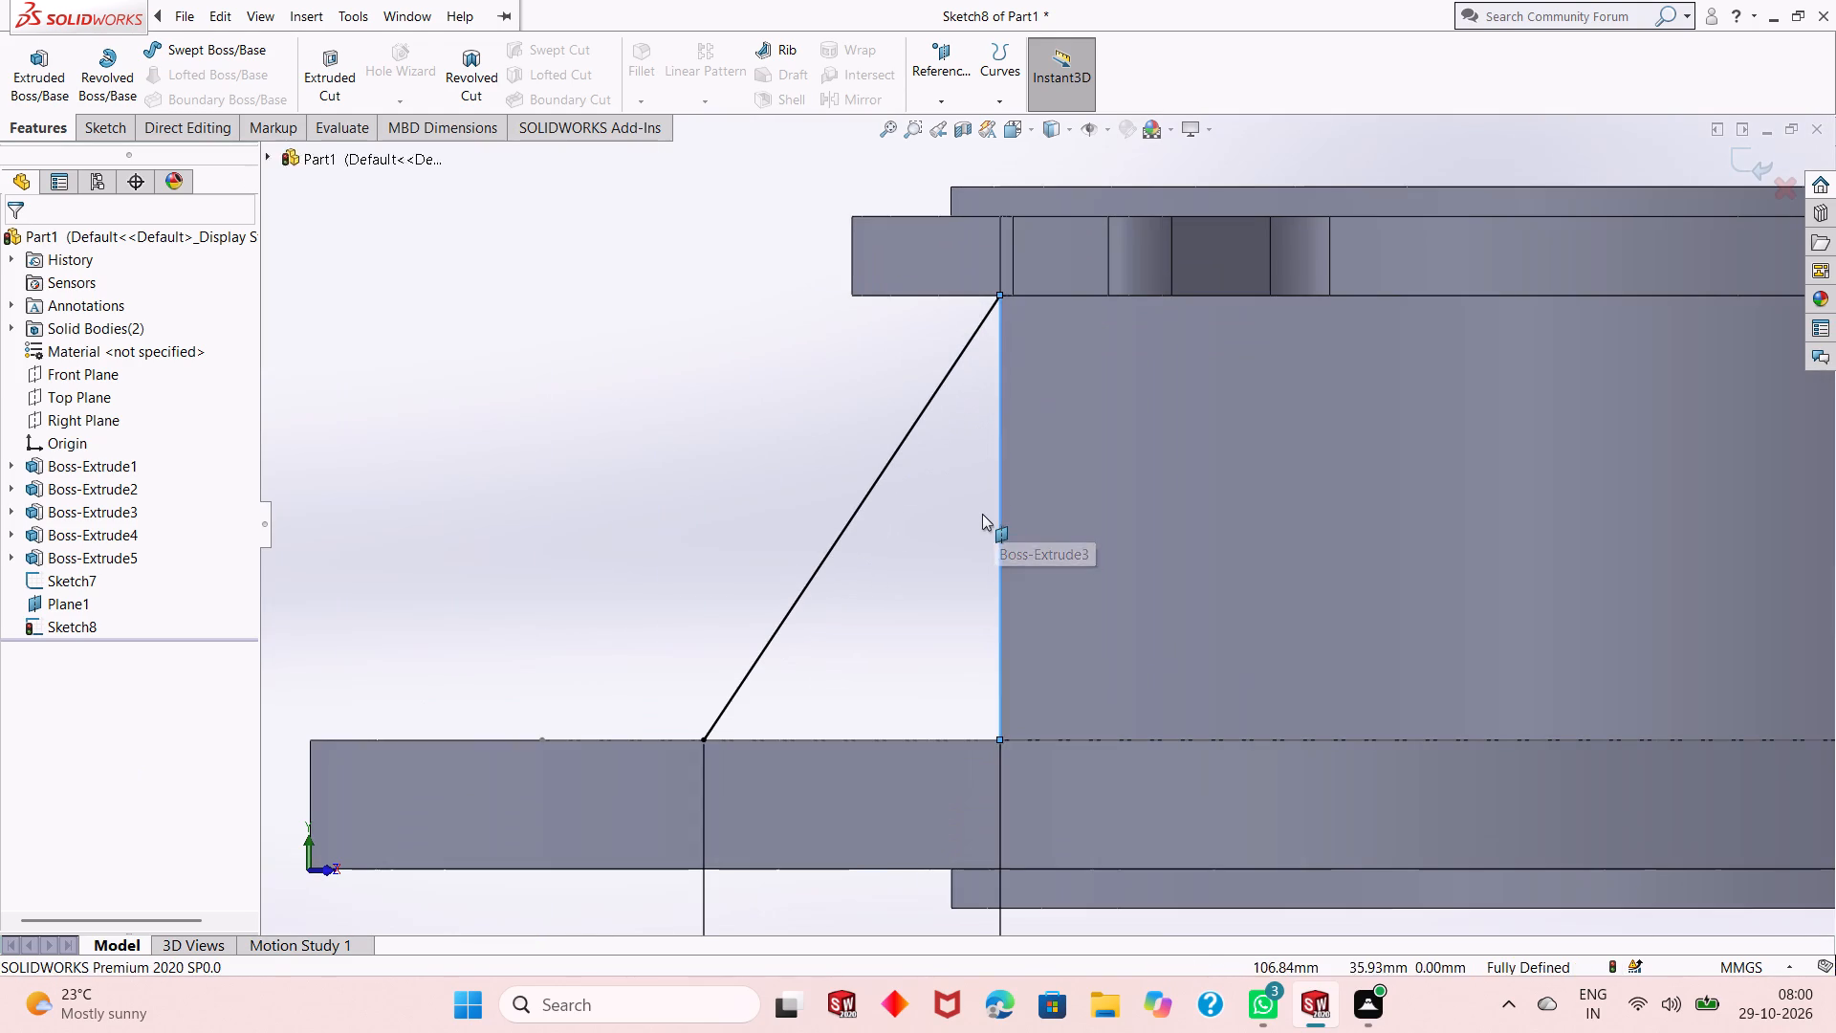
key(ctrl+z)
key(ctrl+z)
key(ctrl+z)
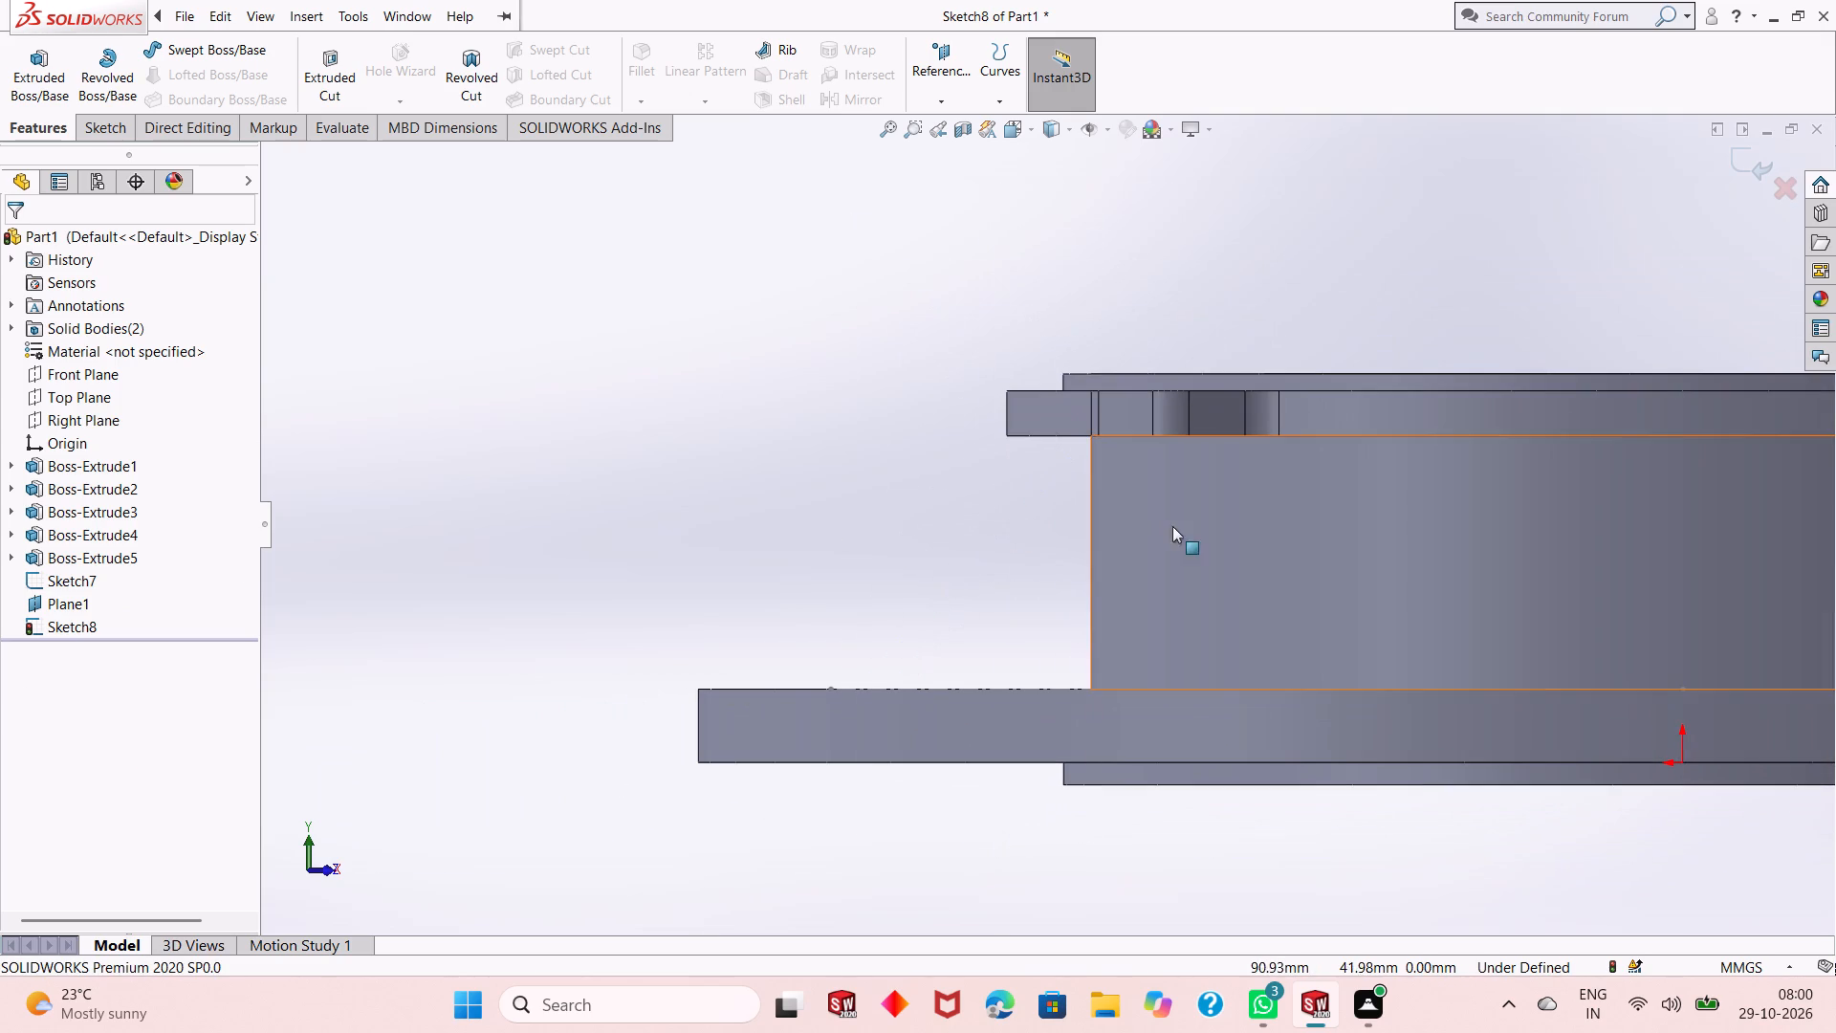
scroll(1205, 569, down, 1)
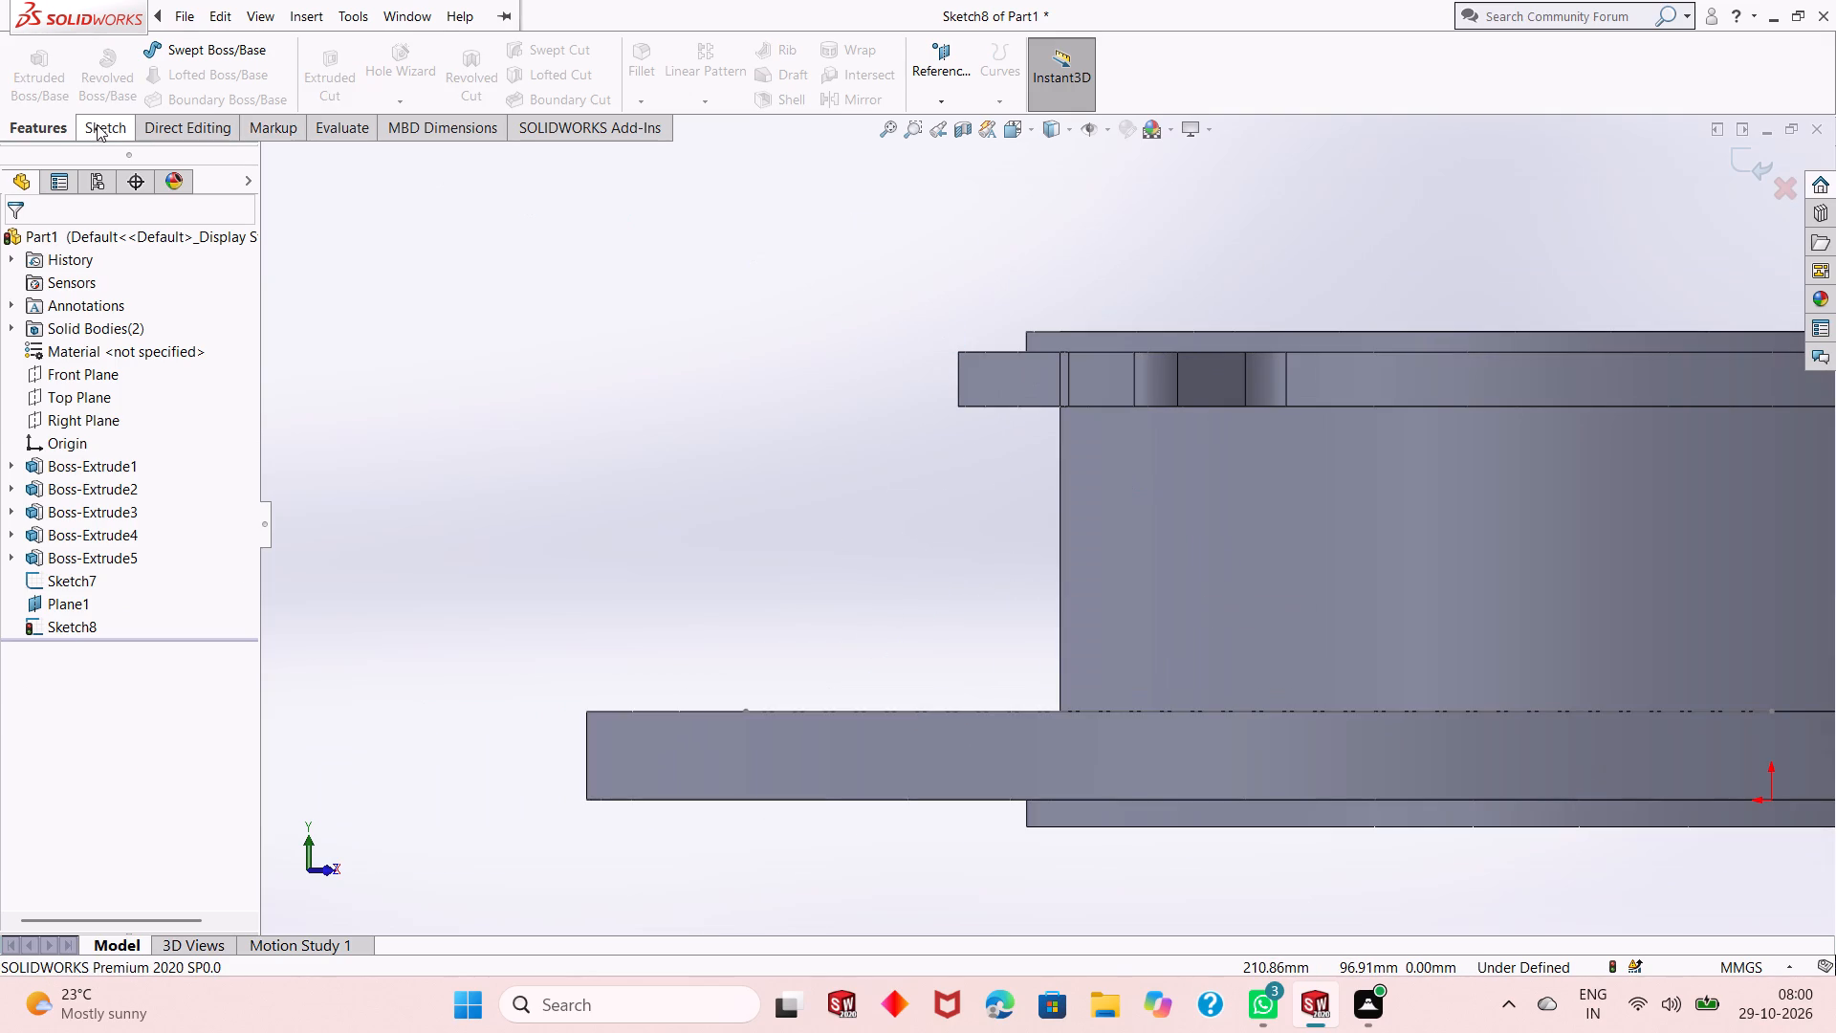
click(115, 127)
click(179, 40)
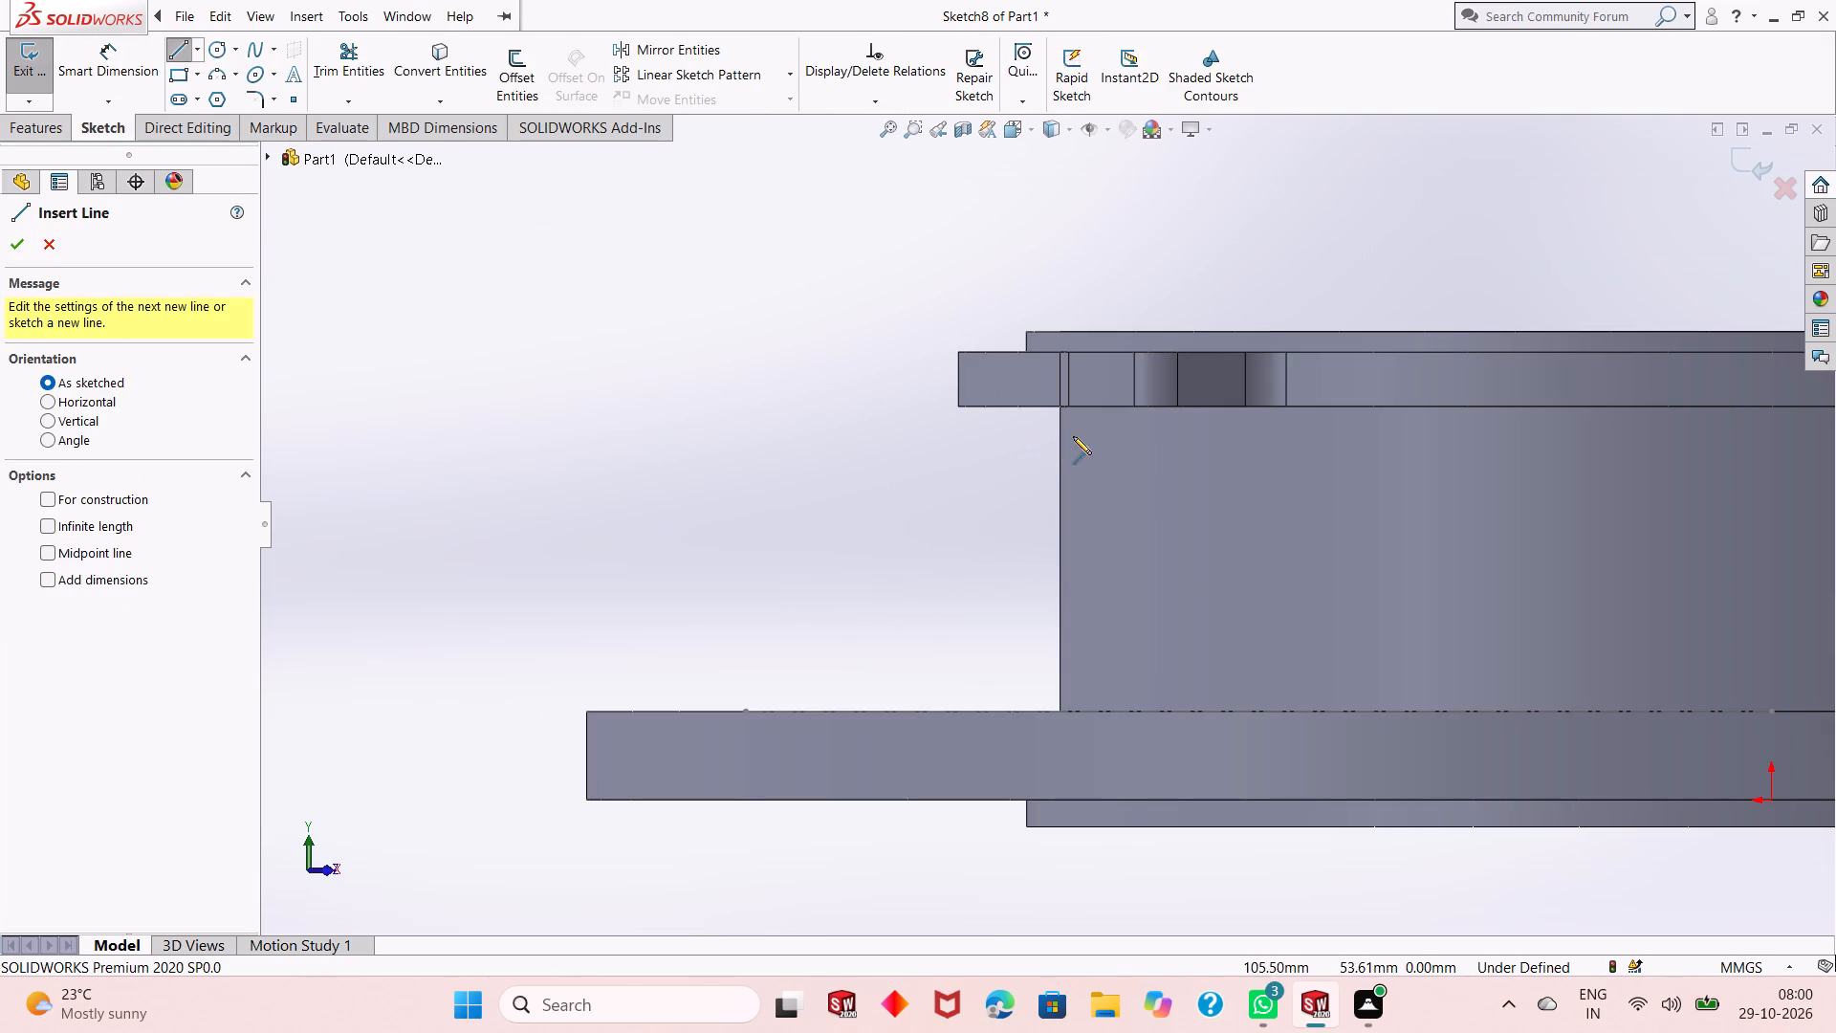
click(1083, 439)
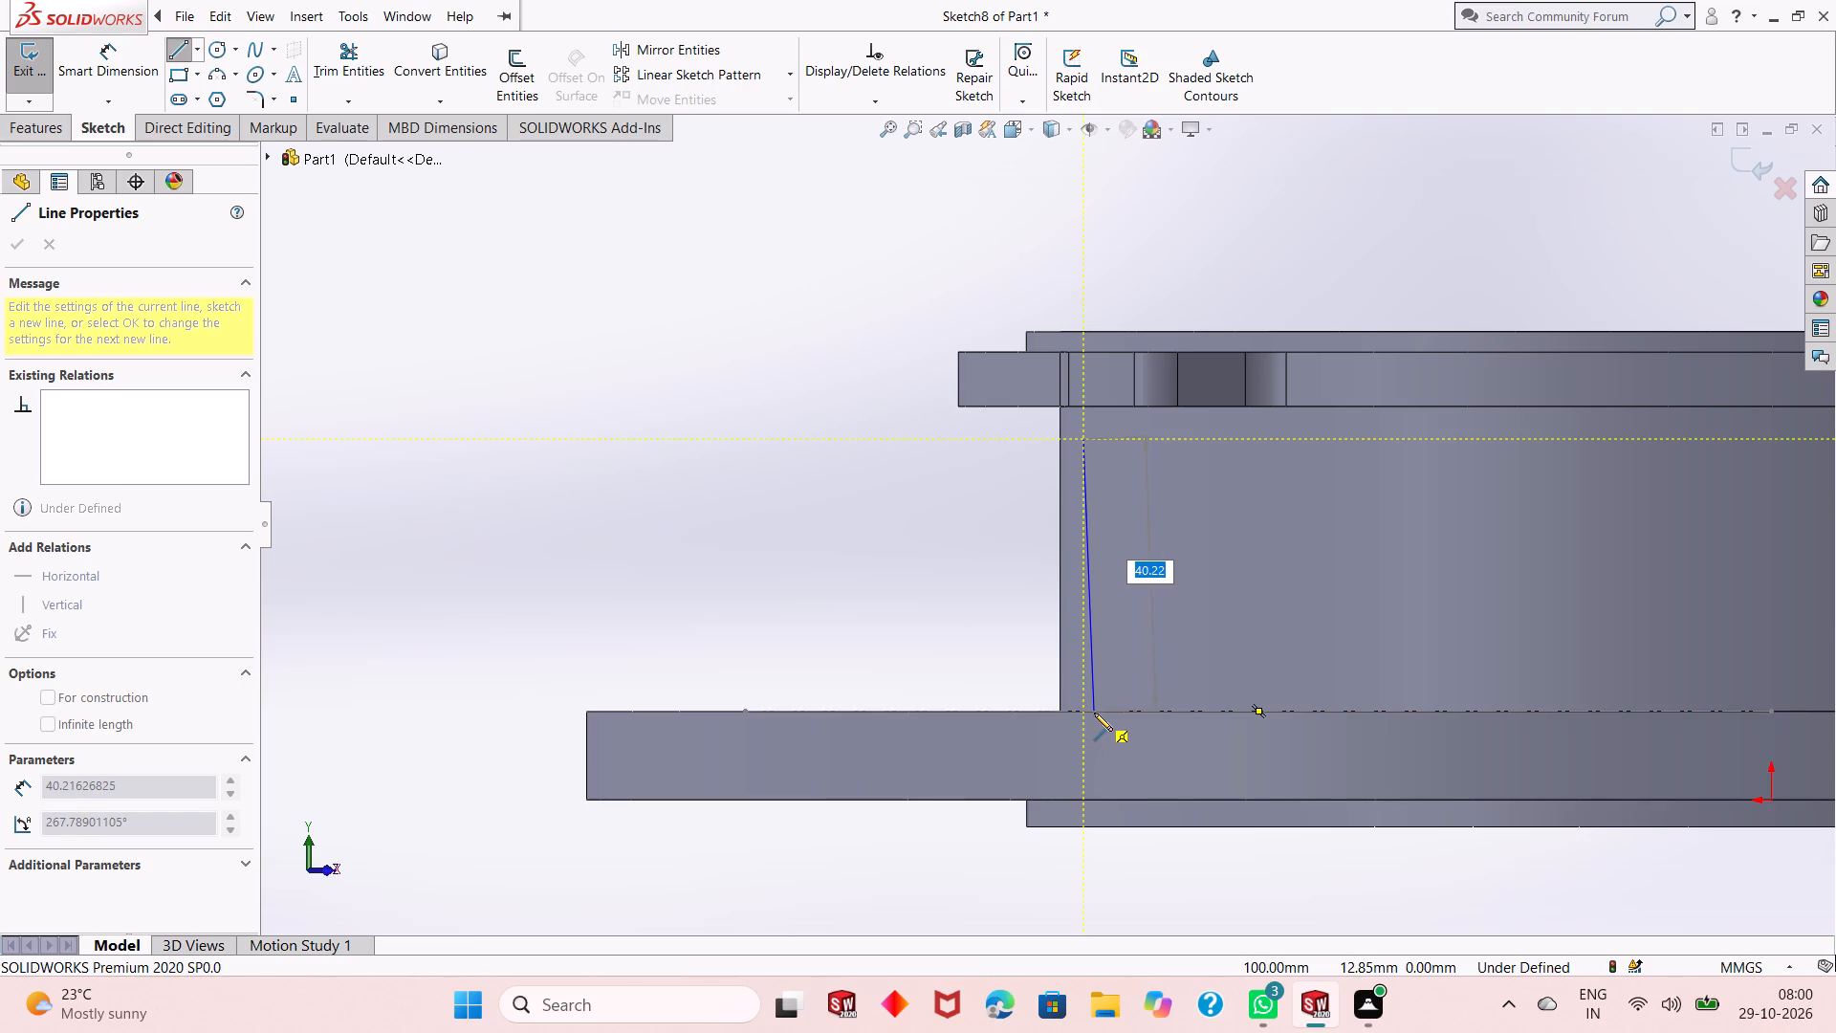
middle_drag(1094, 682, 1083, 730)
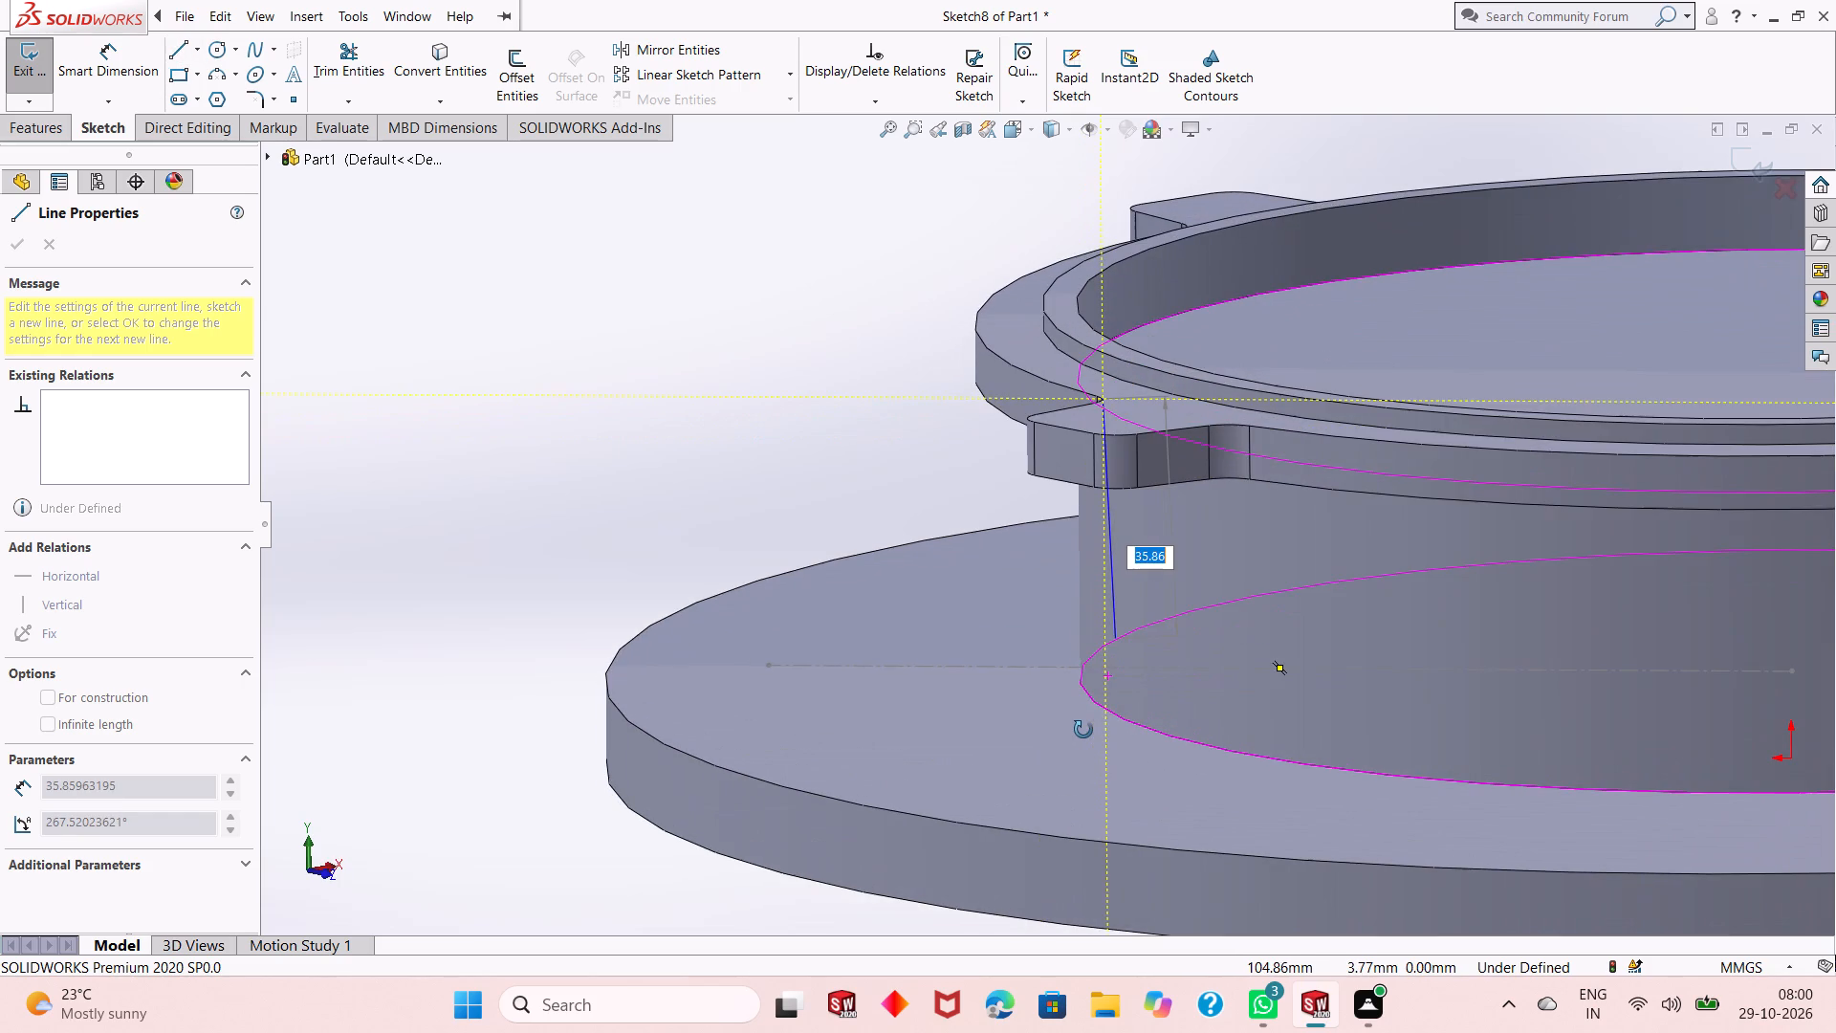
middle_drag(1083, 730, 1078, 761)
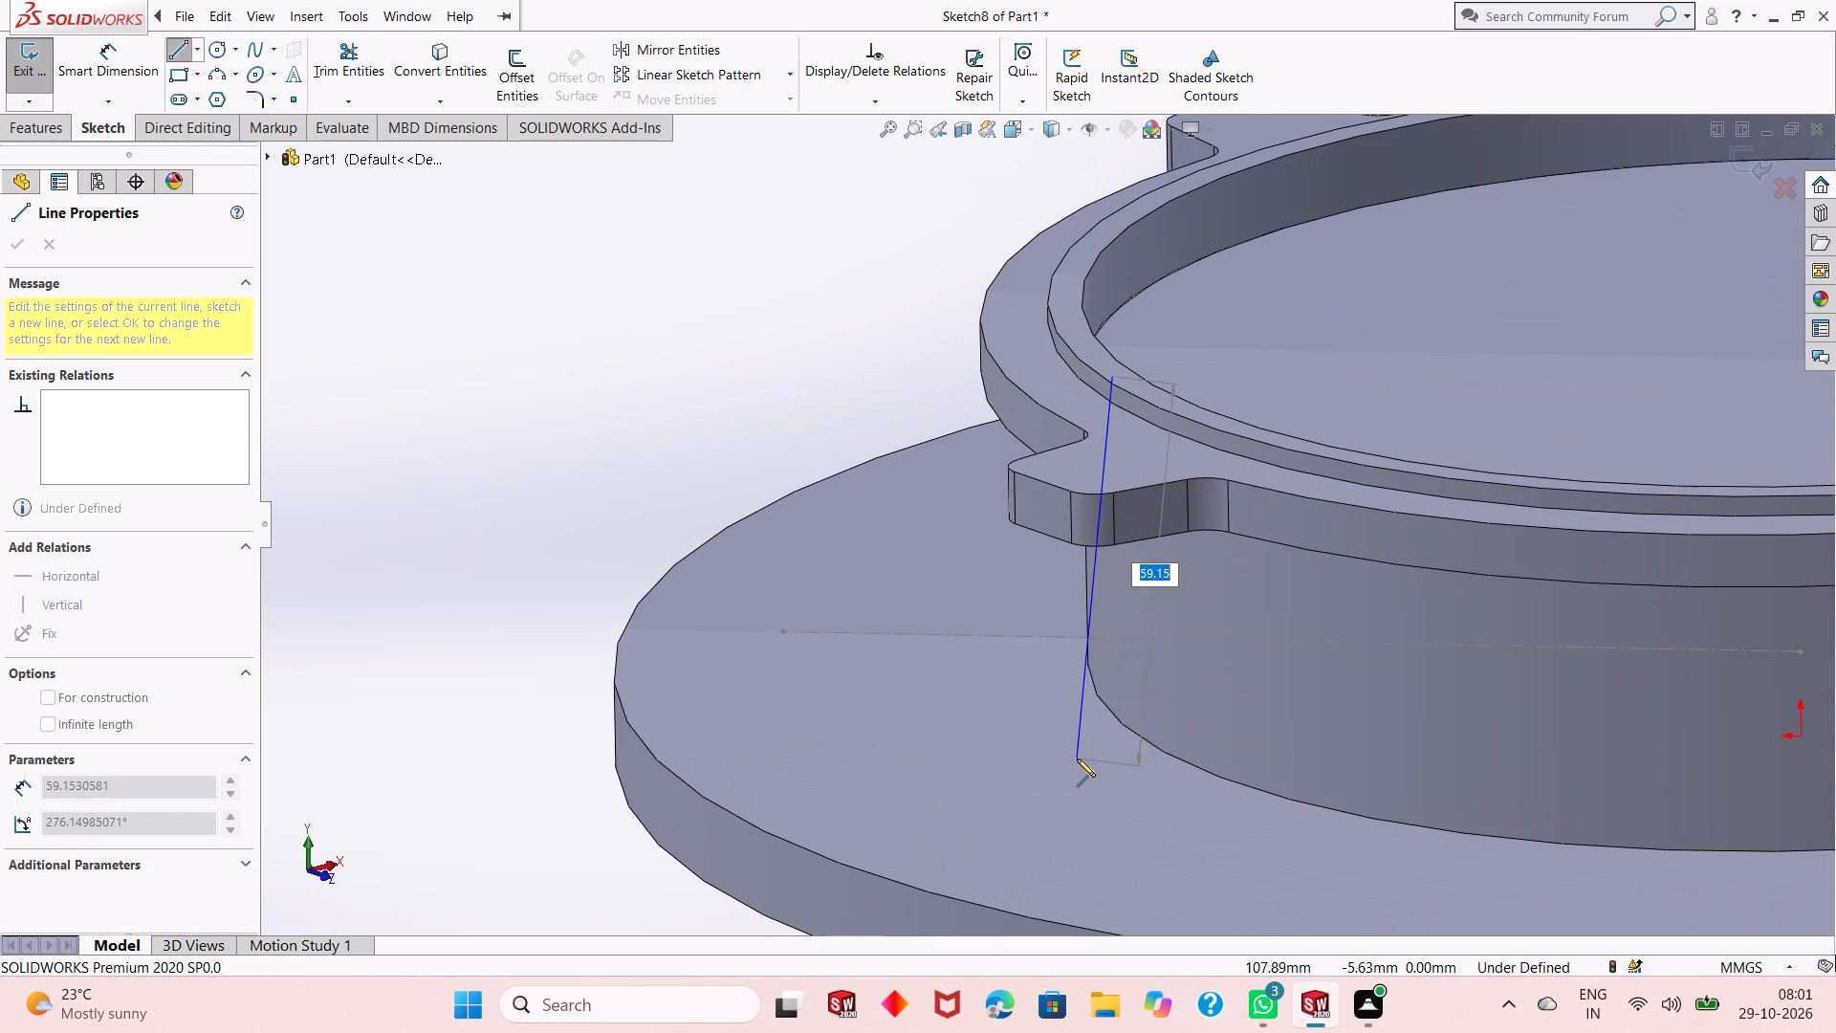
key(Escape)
Sketch a closed triangle just inside the boss edge: a vertical line about 42 mm to the disc's top face, 30 mm outward, and a slanted line.
key(ctrl+8)
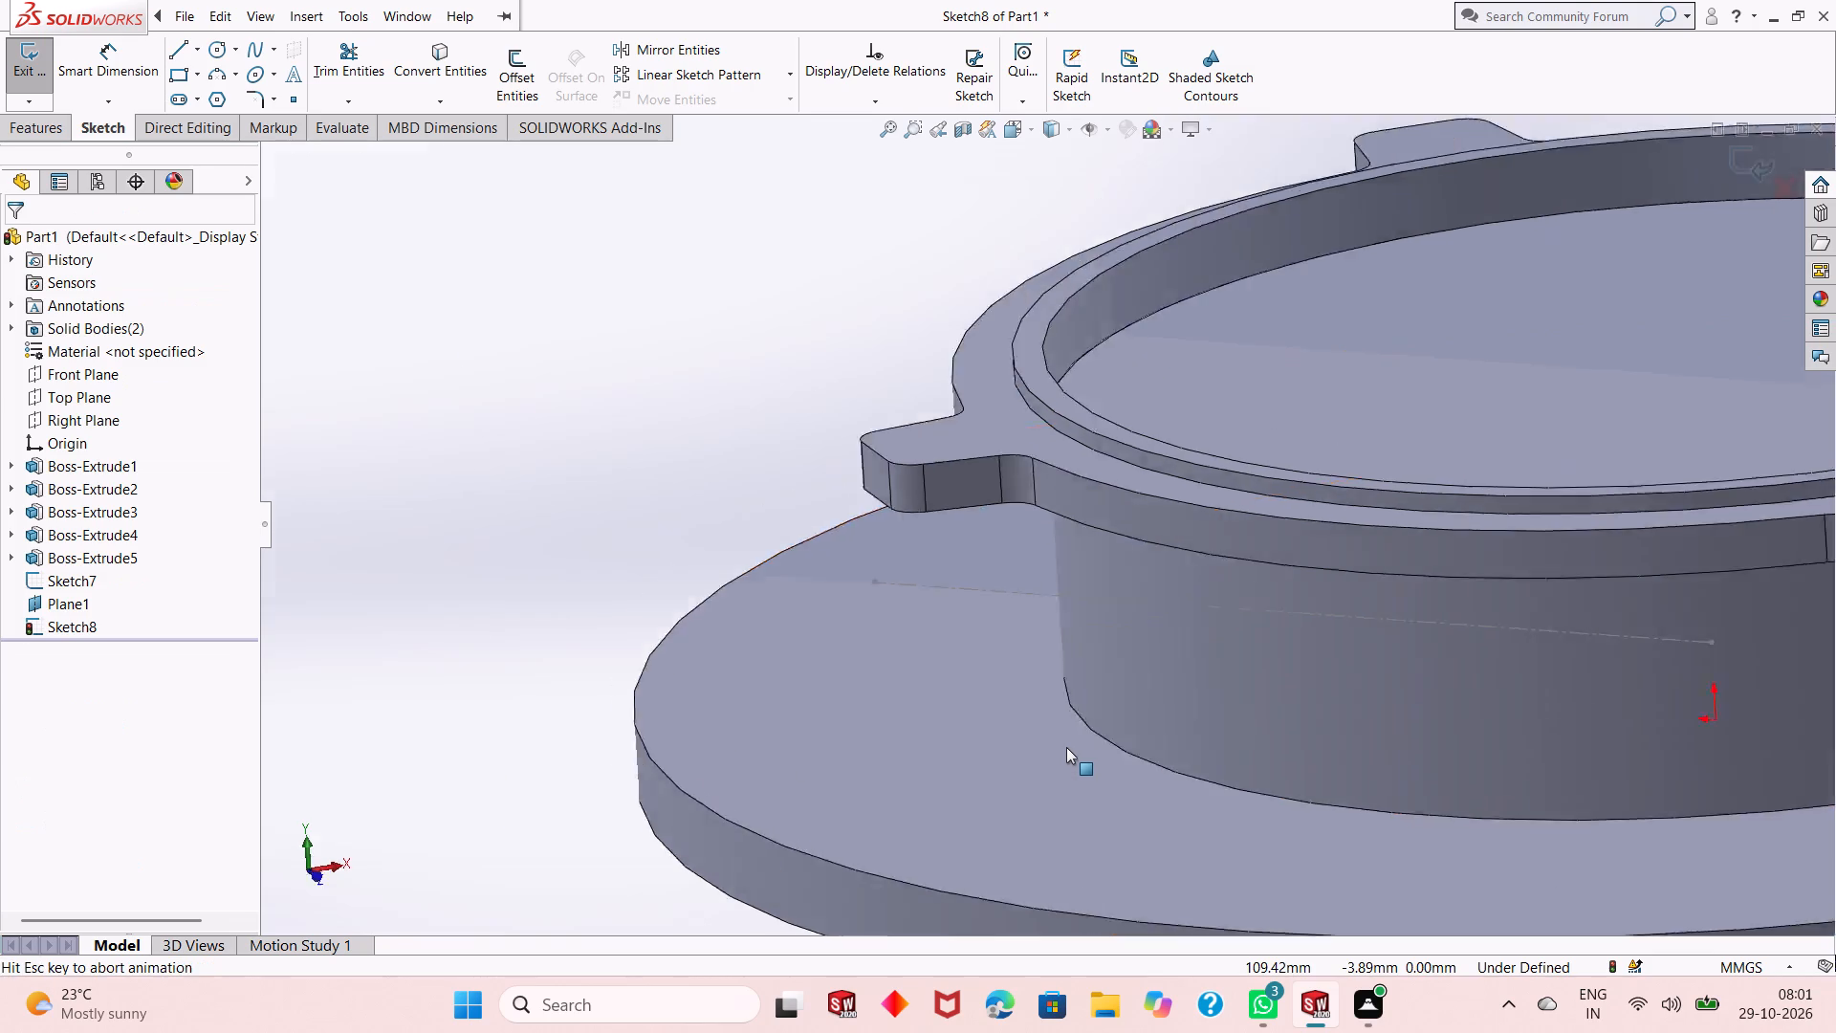
key(ctrl+8)
scroll(877, 486, down, 4)
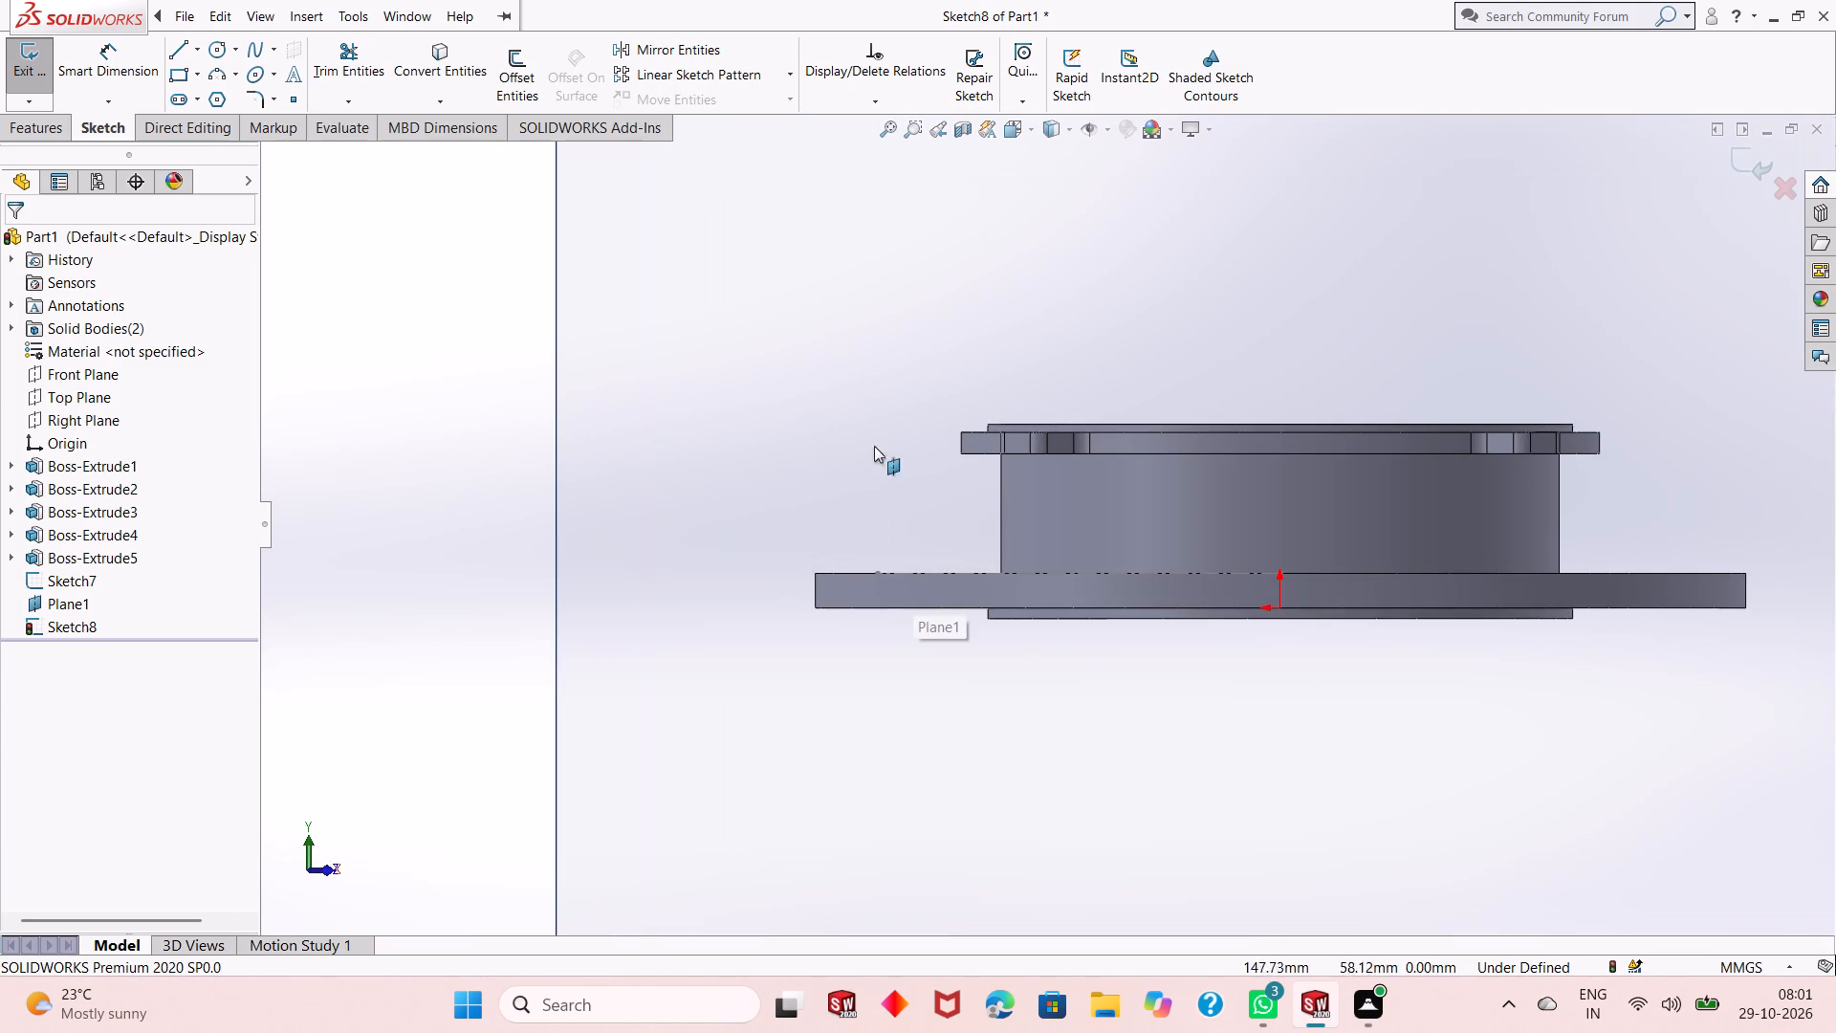
click(177, 45)
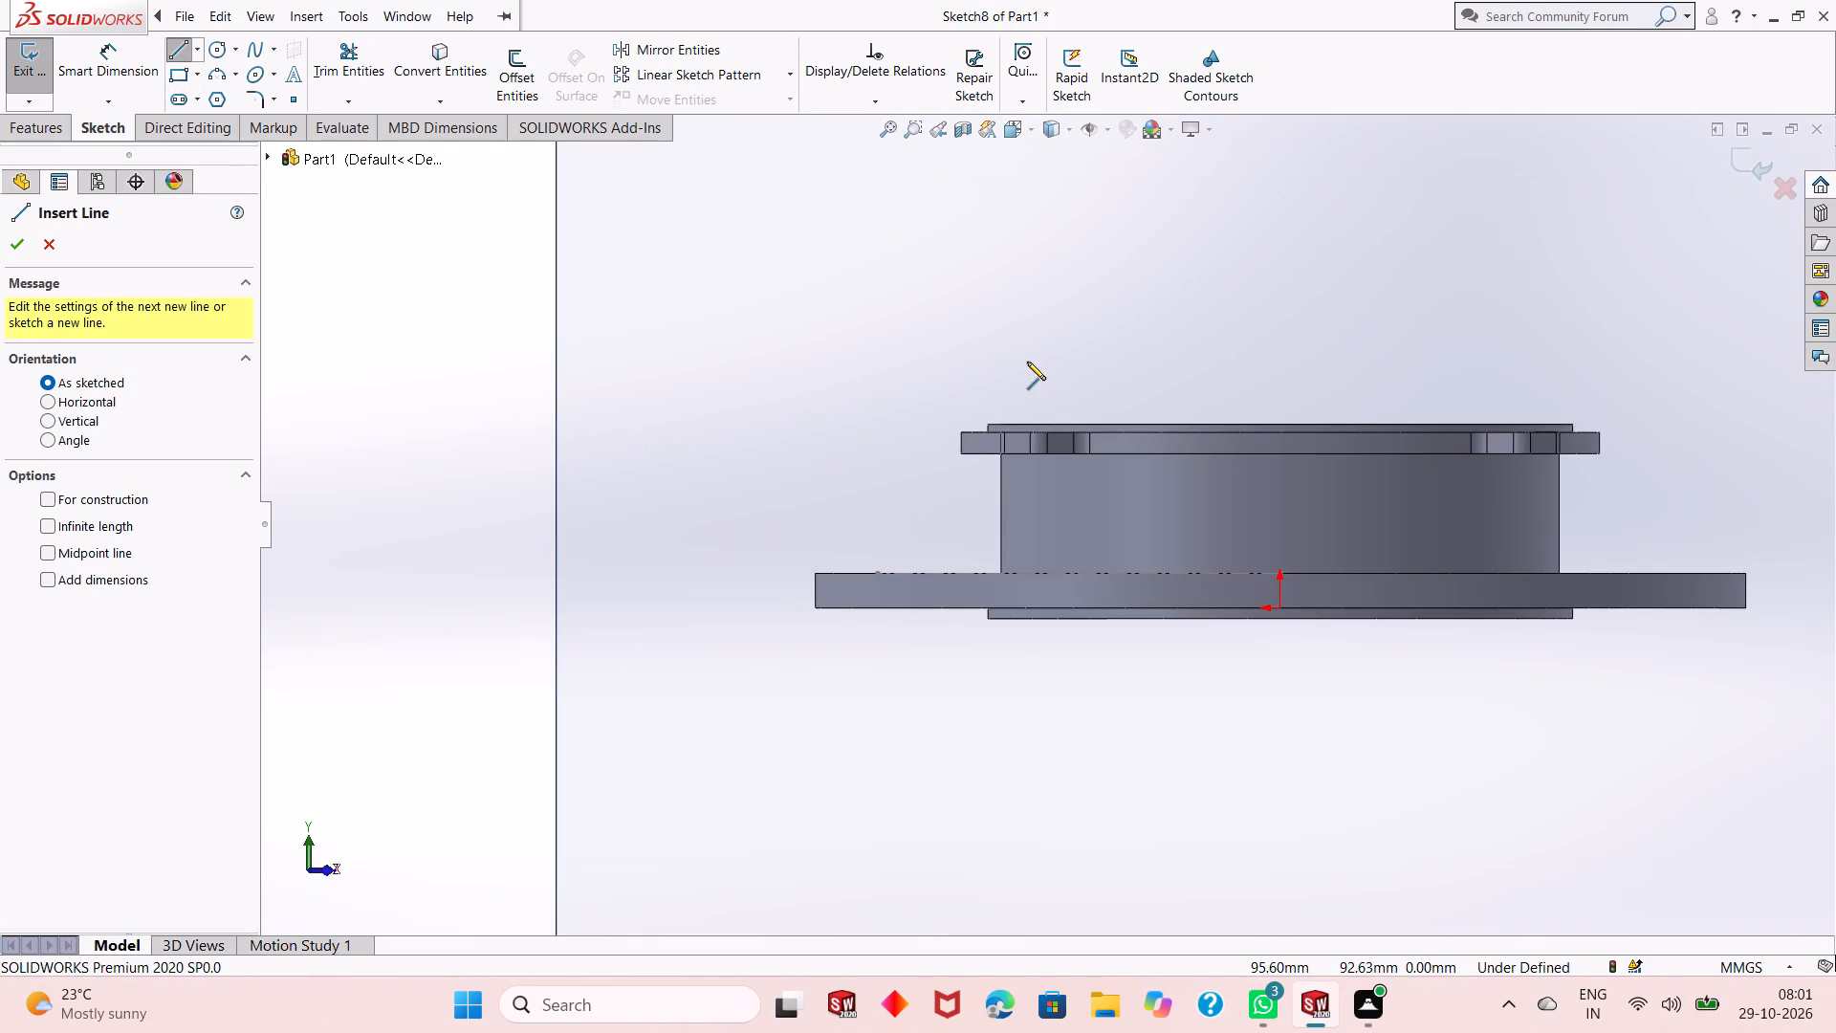
scroll(1025, 362, down, 2)
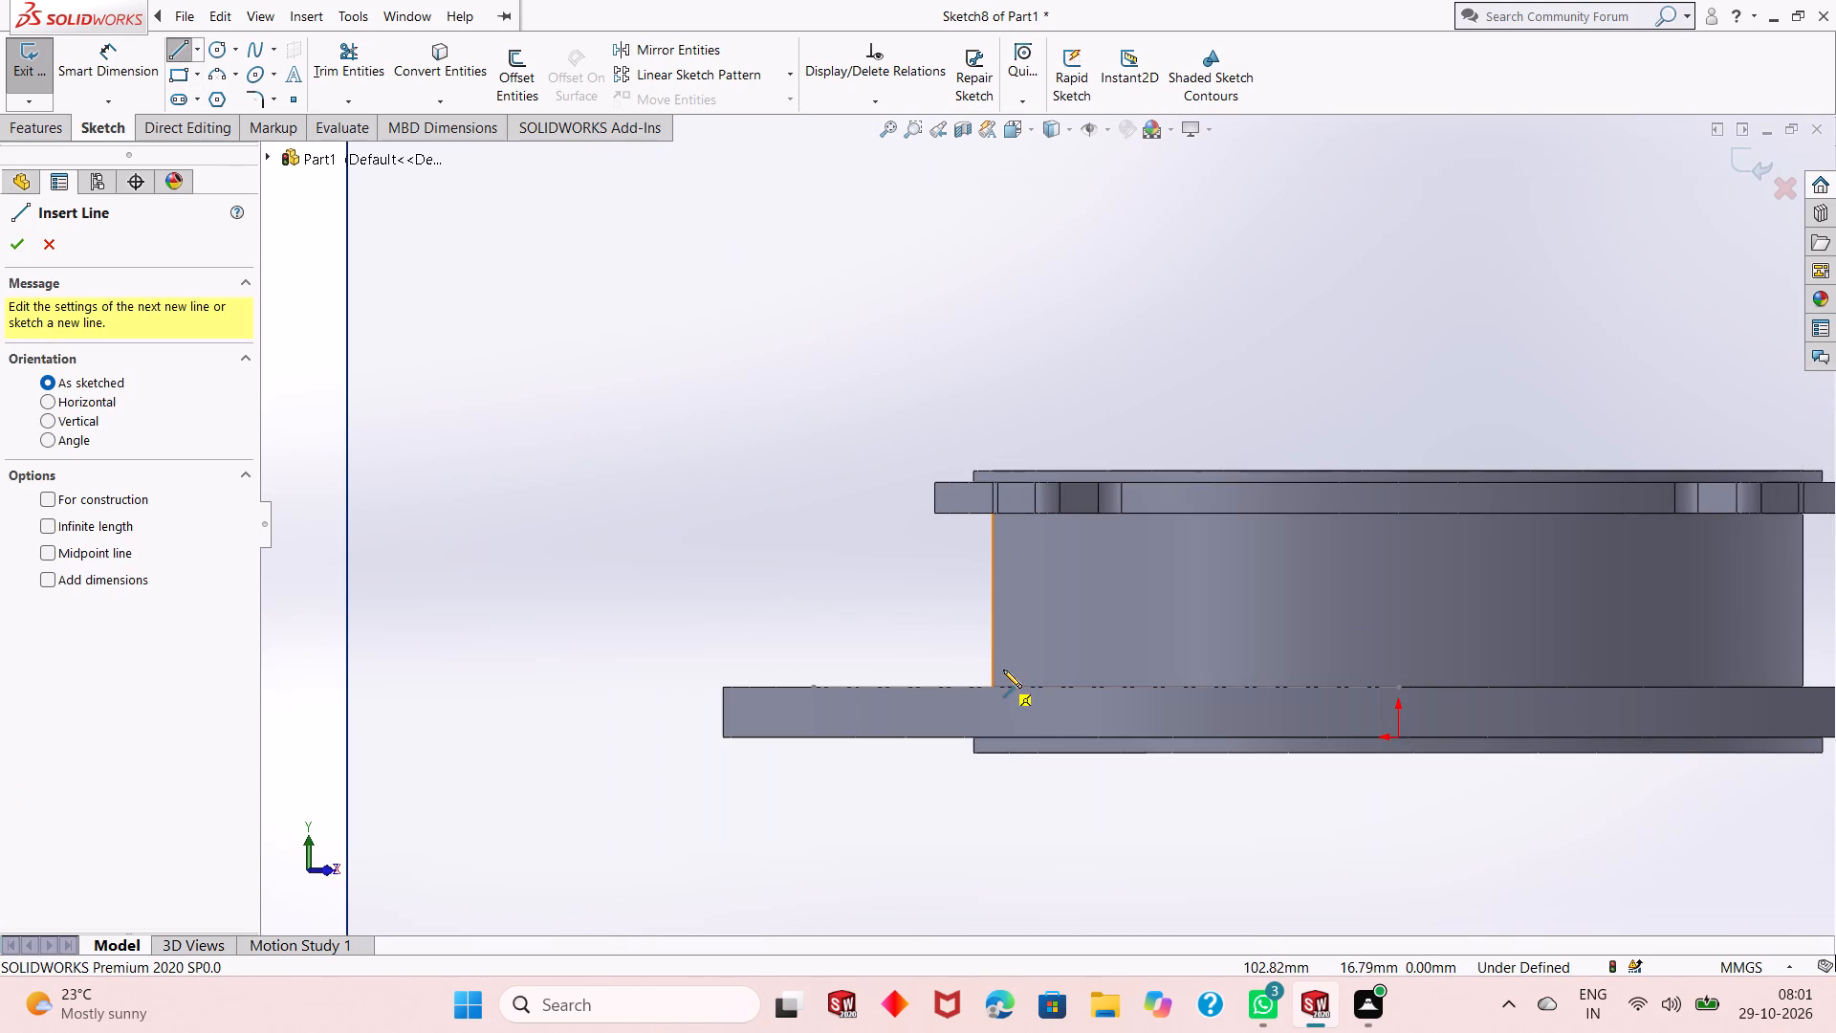
click(1005, 525)
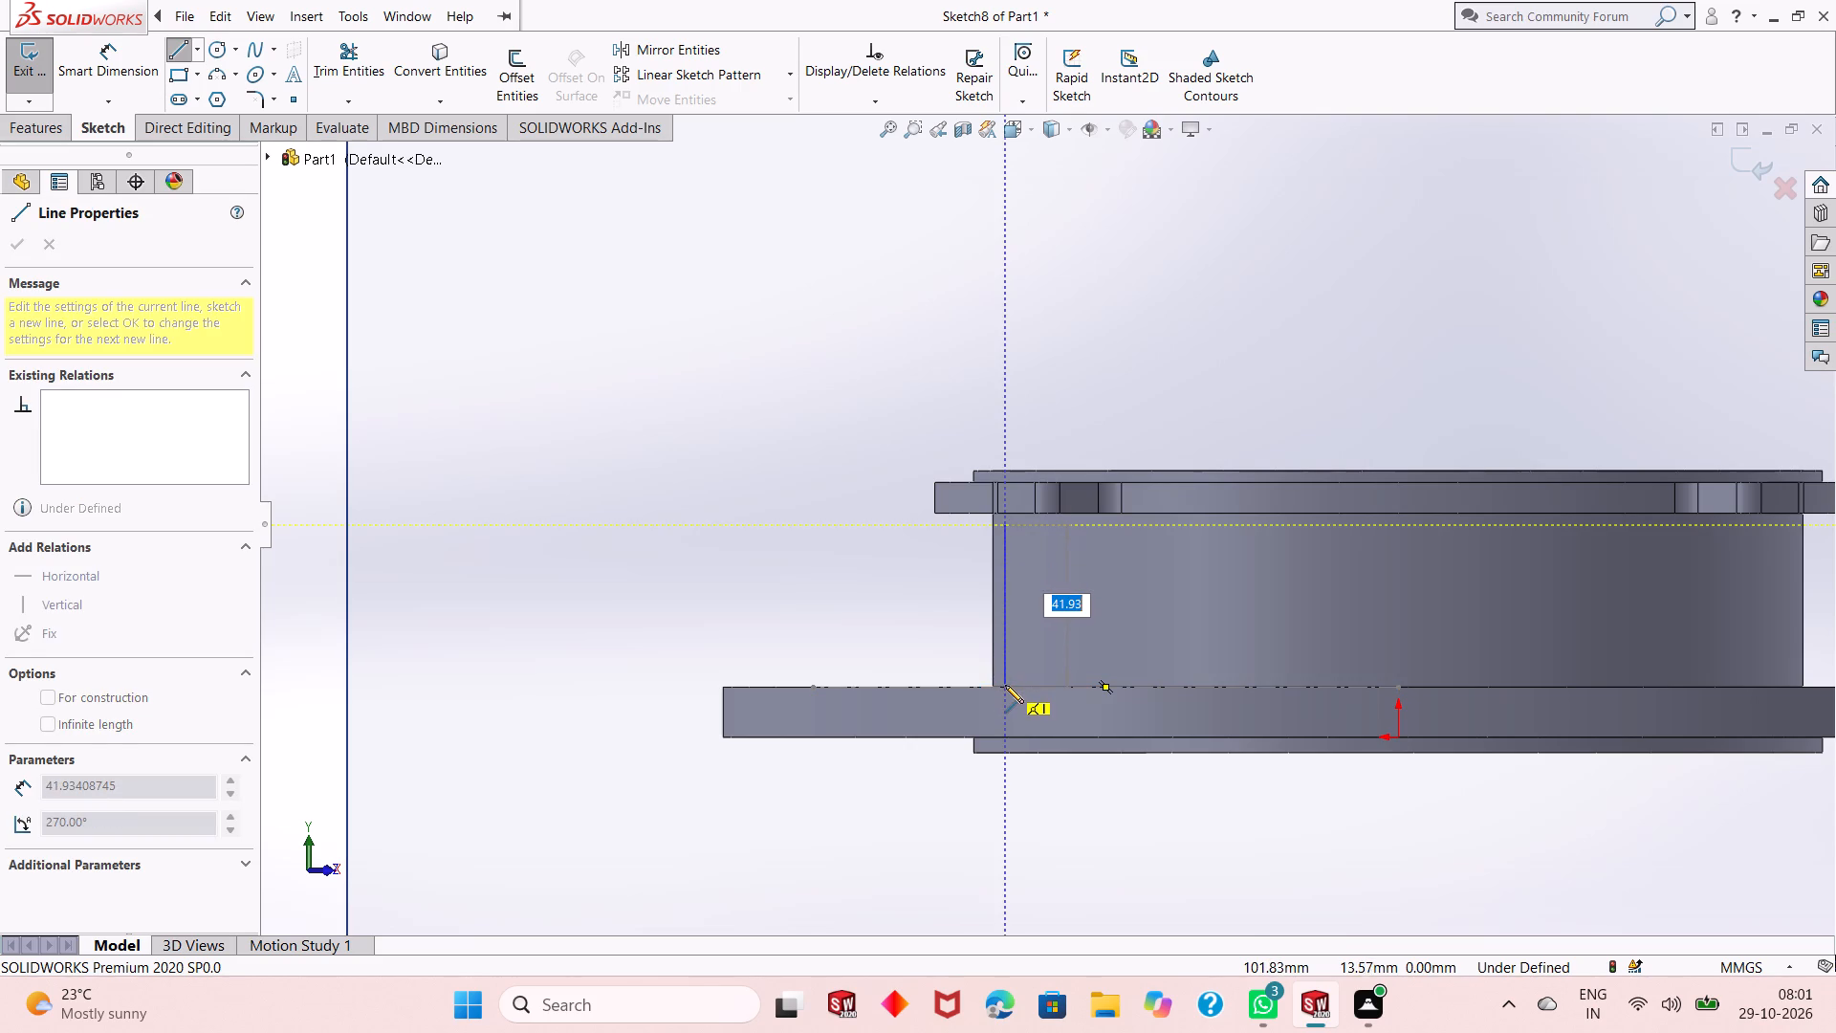
click(1005, 687)
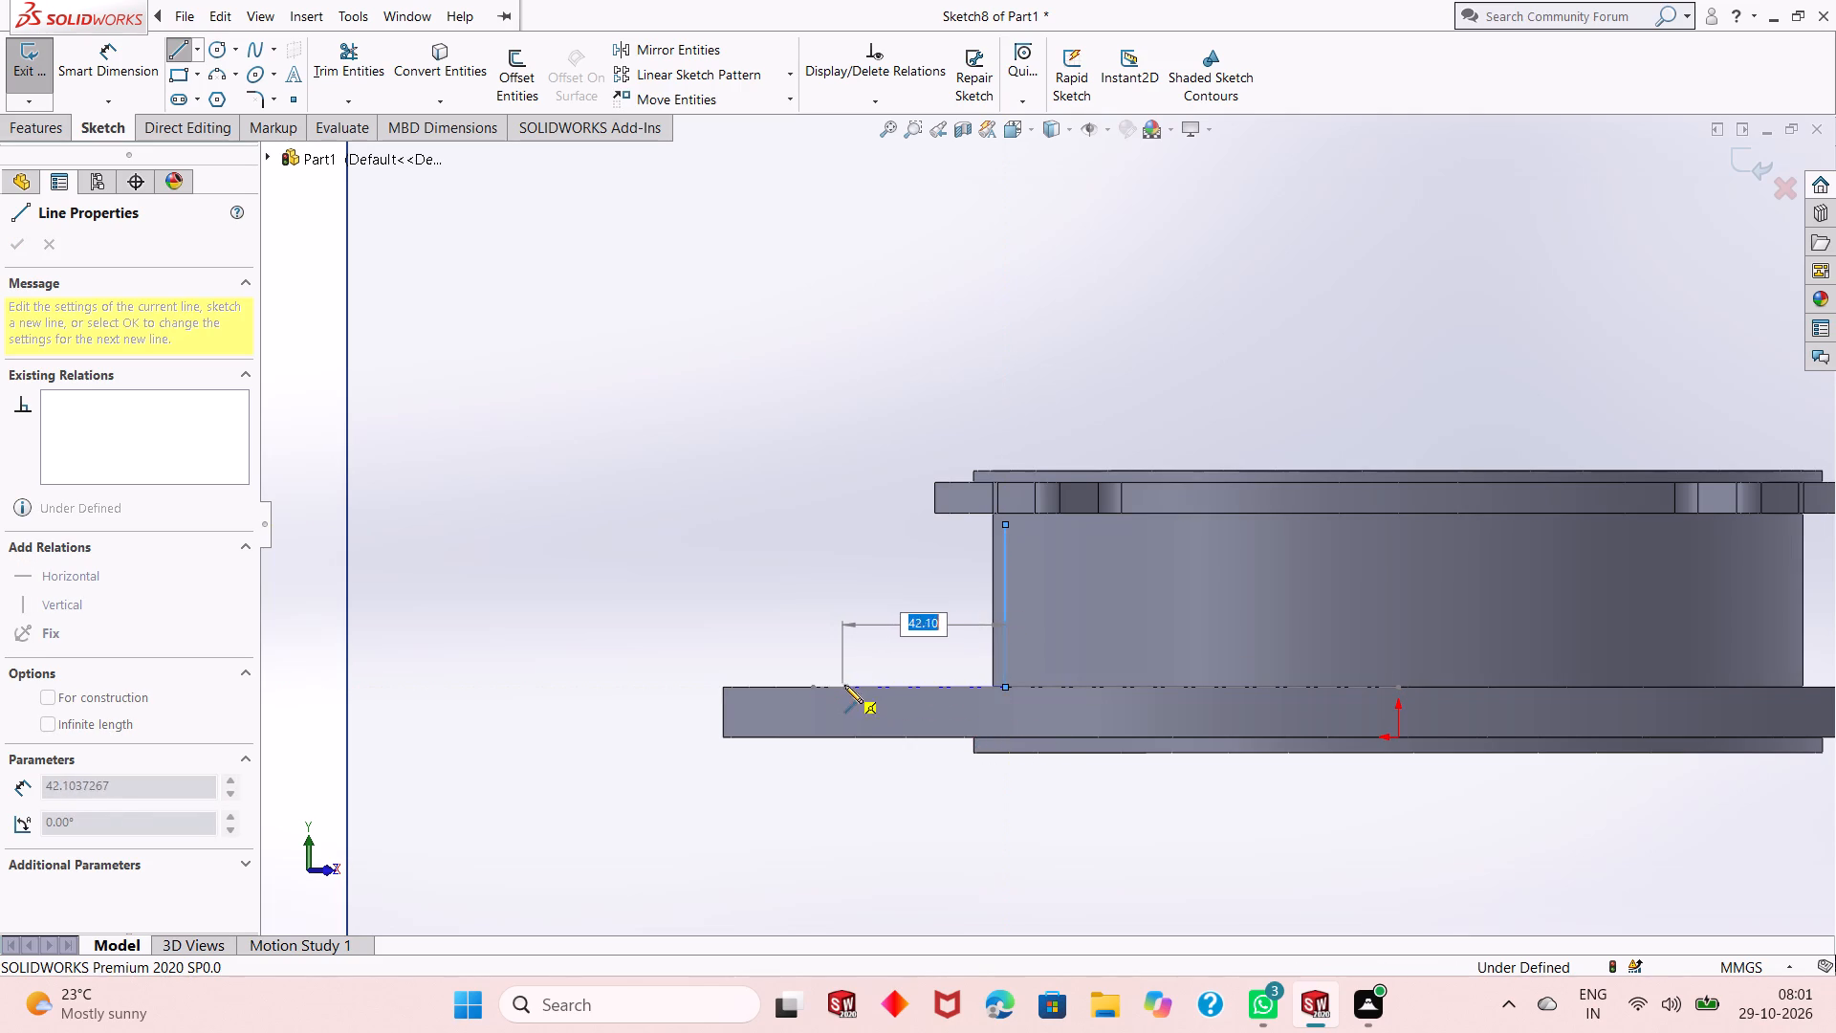
text(30)
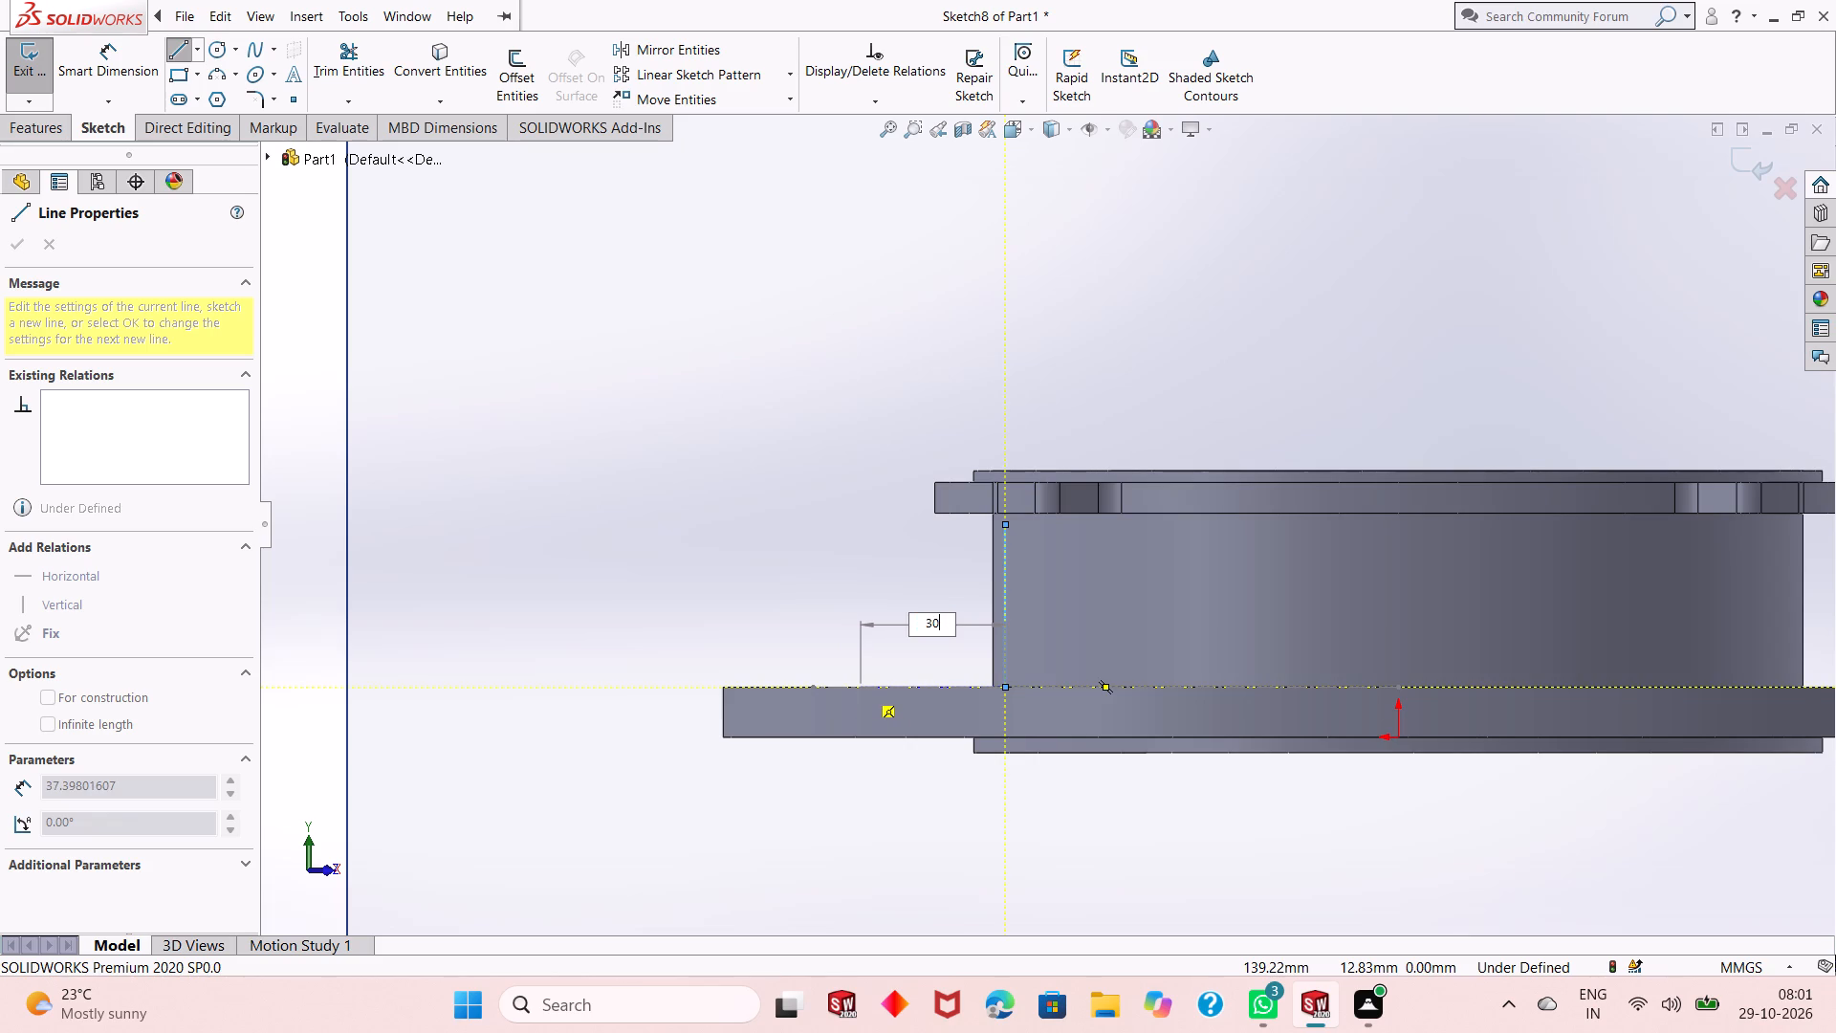
key(Return)
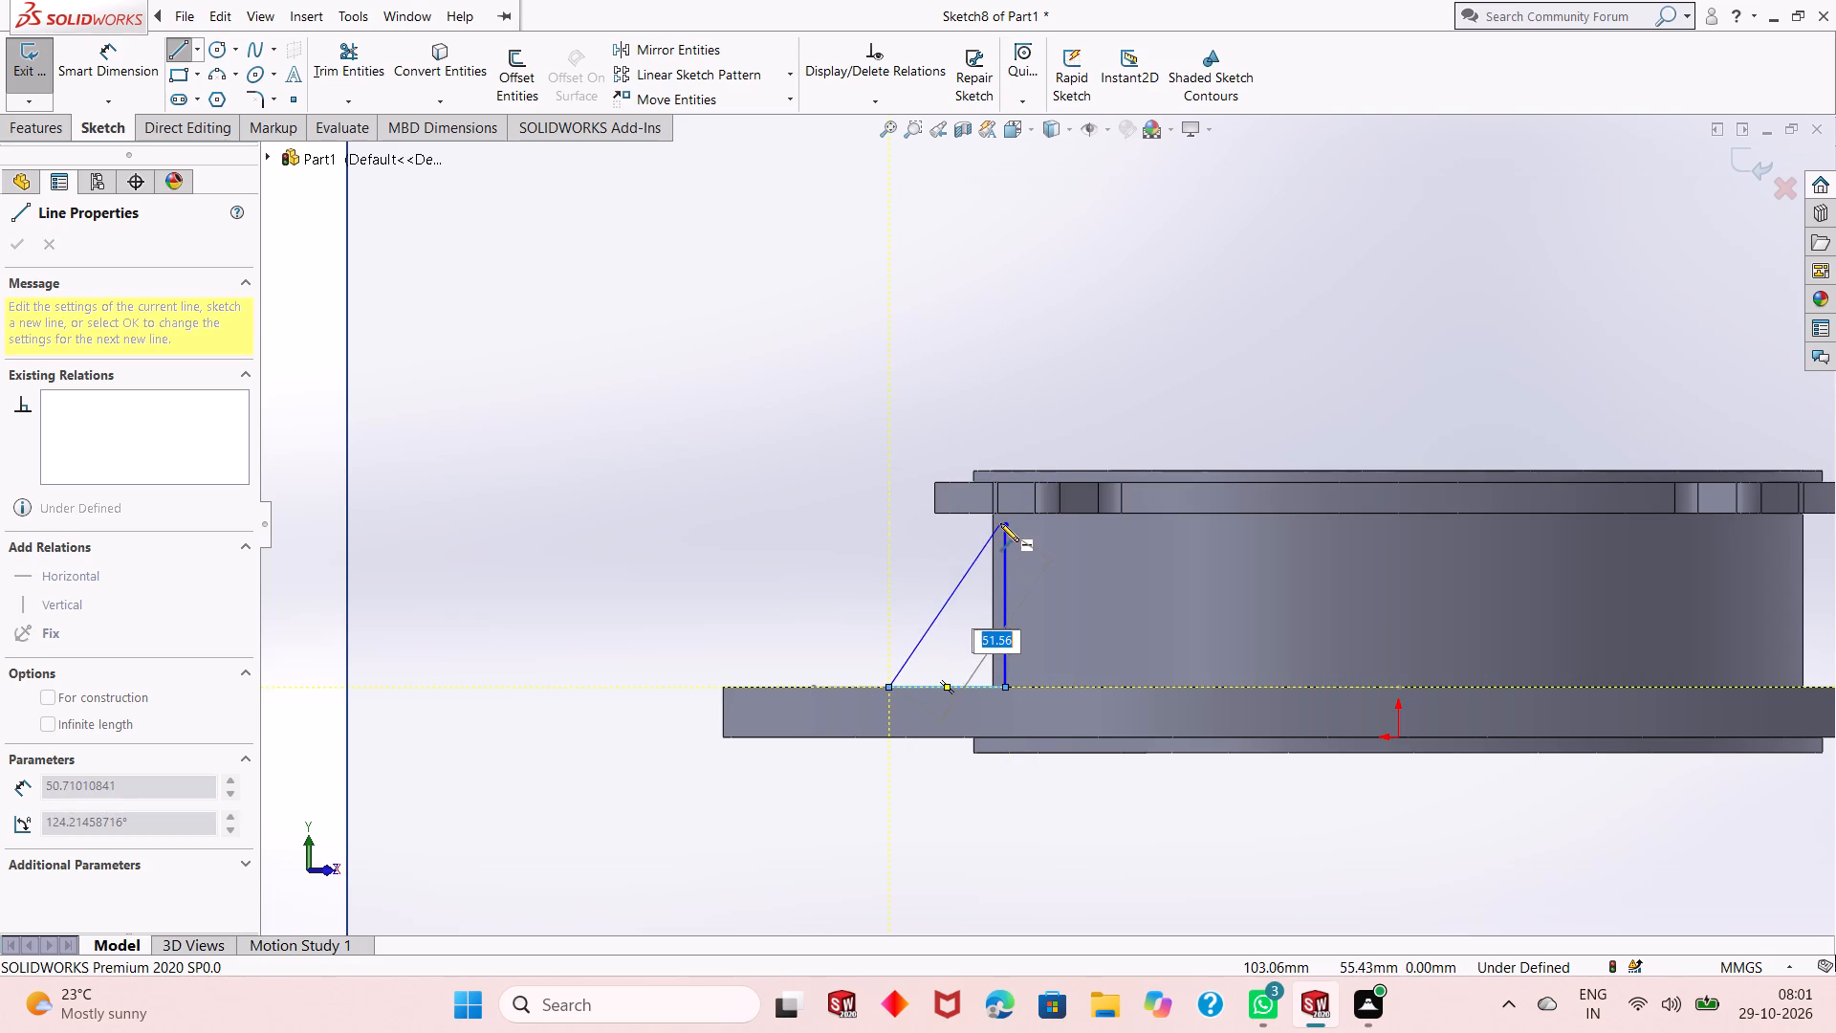
click(1001, 524)
right_click(1057, 395)
click(1113, 416)
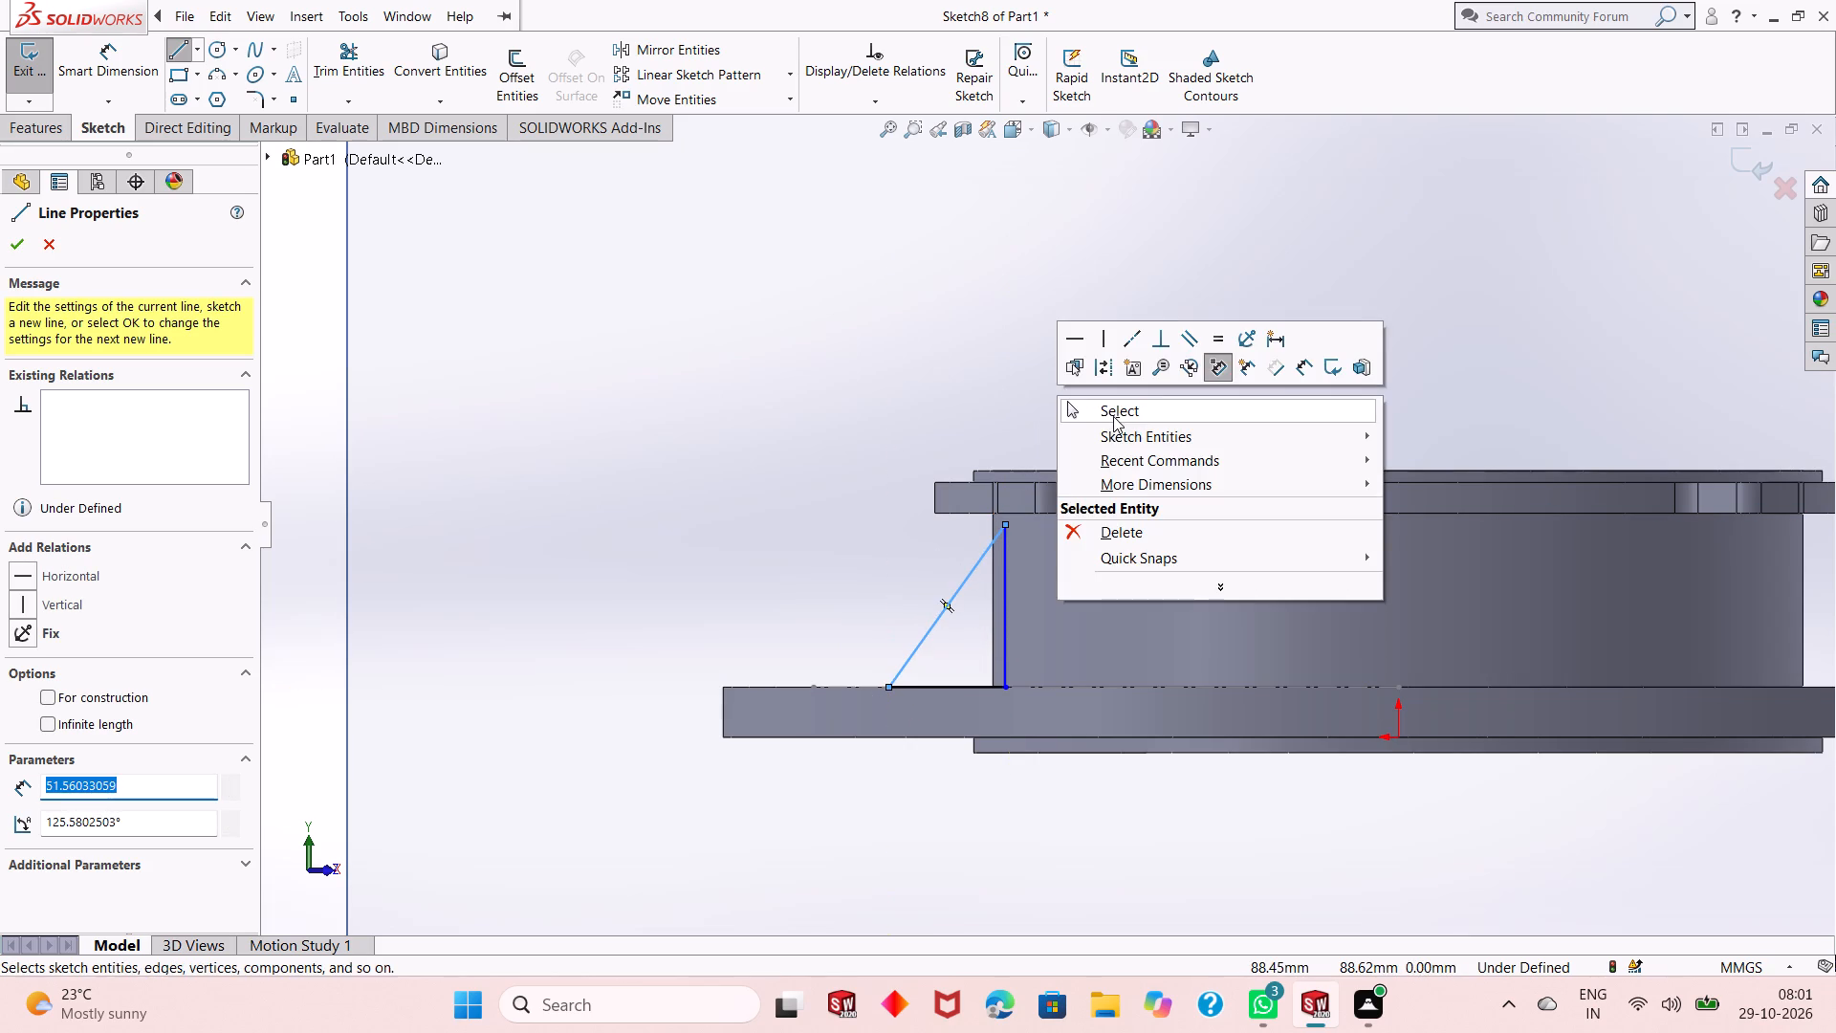
Add Fix relations to the triangle's upper corner at the boss and its outer corner on the disc's top face.
click(1006, 524)
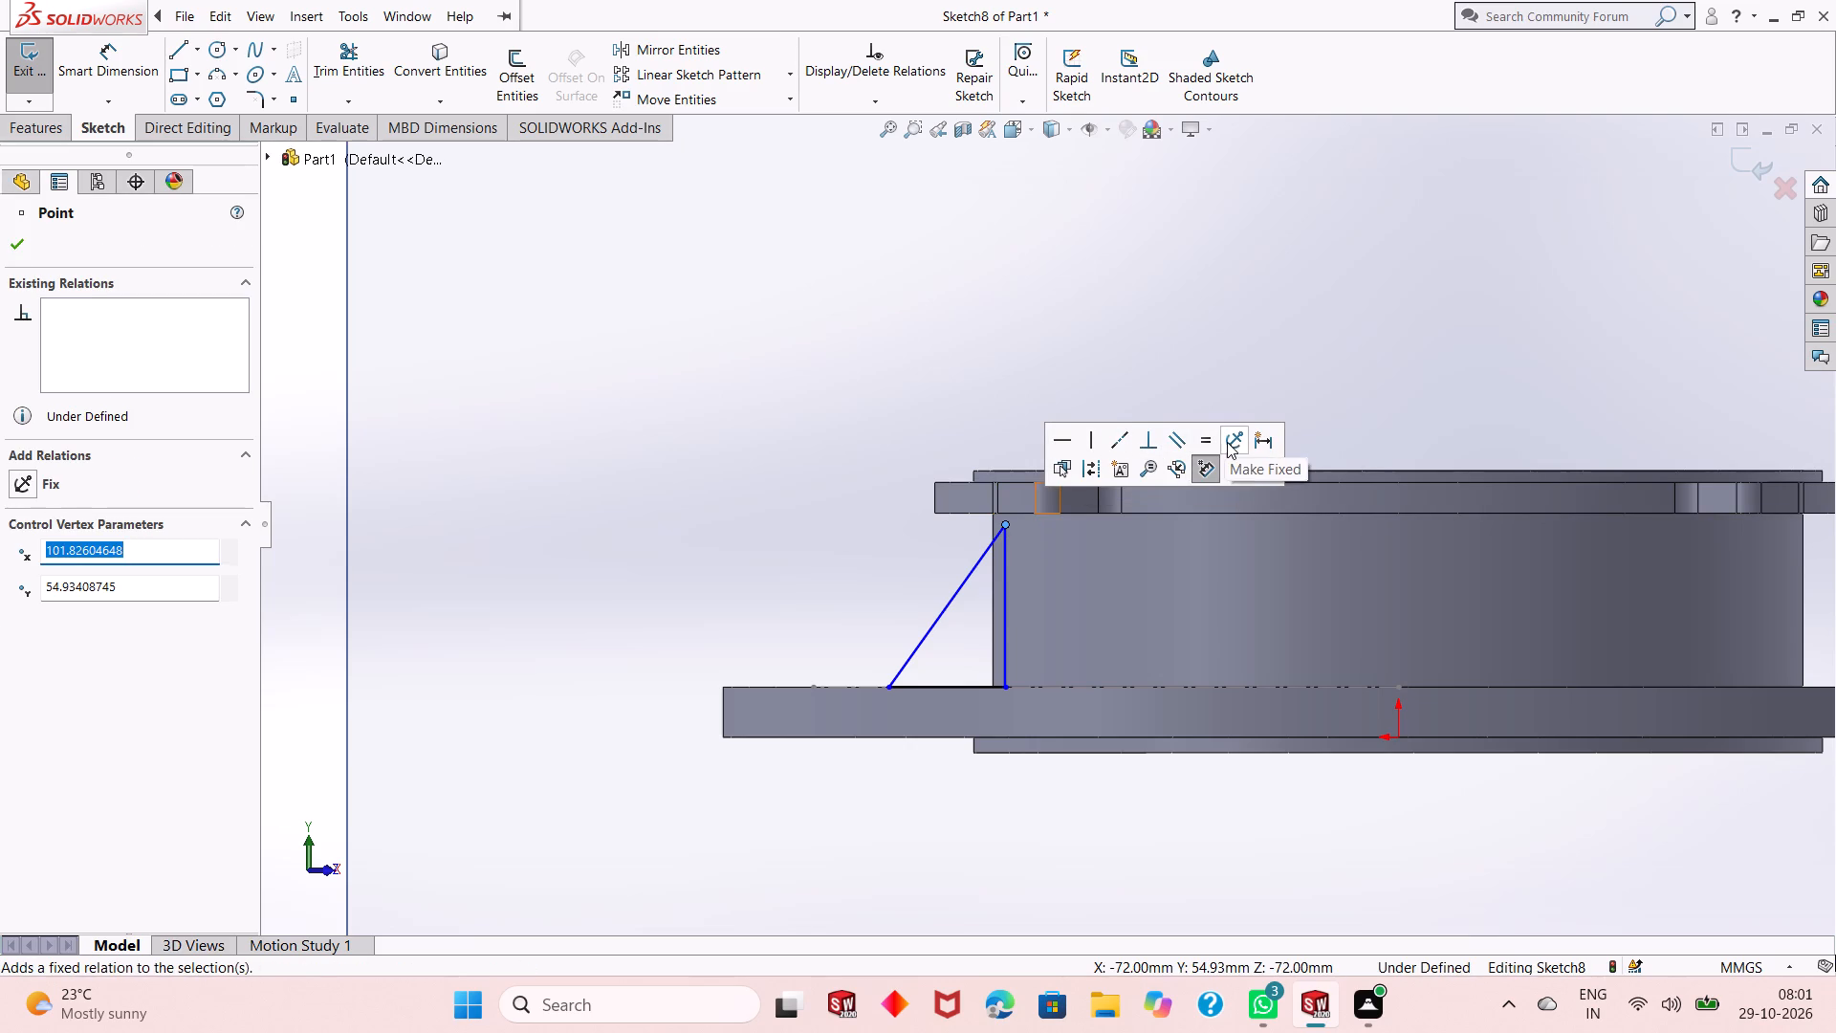
click(1227, 442)
click(772, 500)
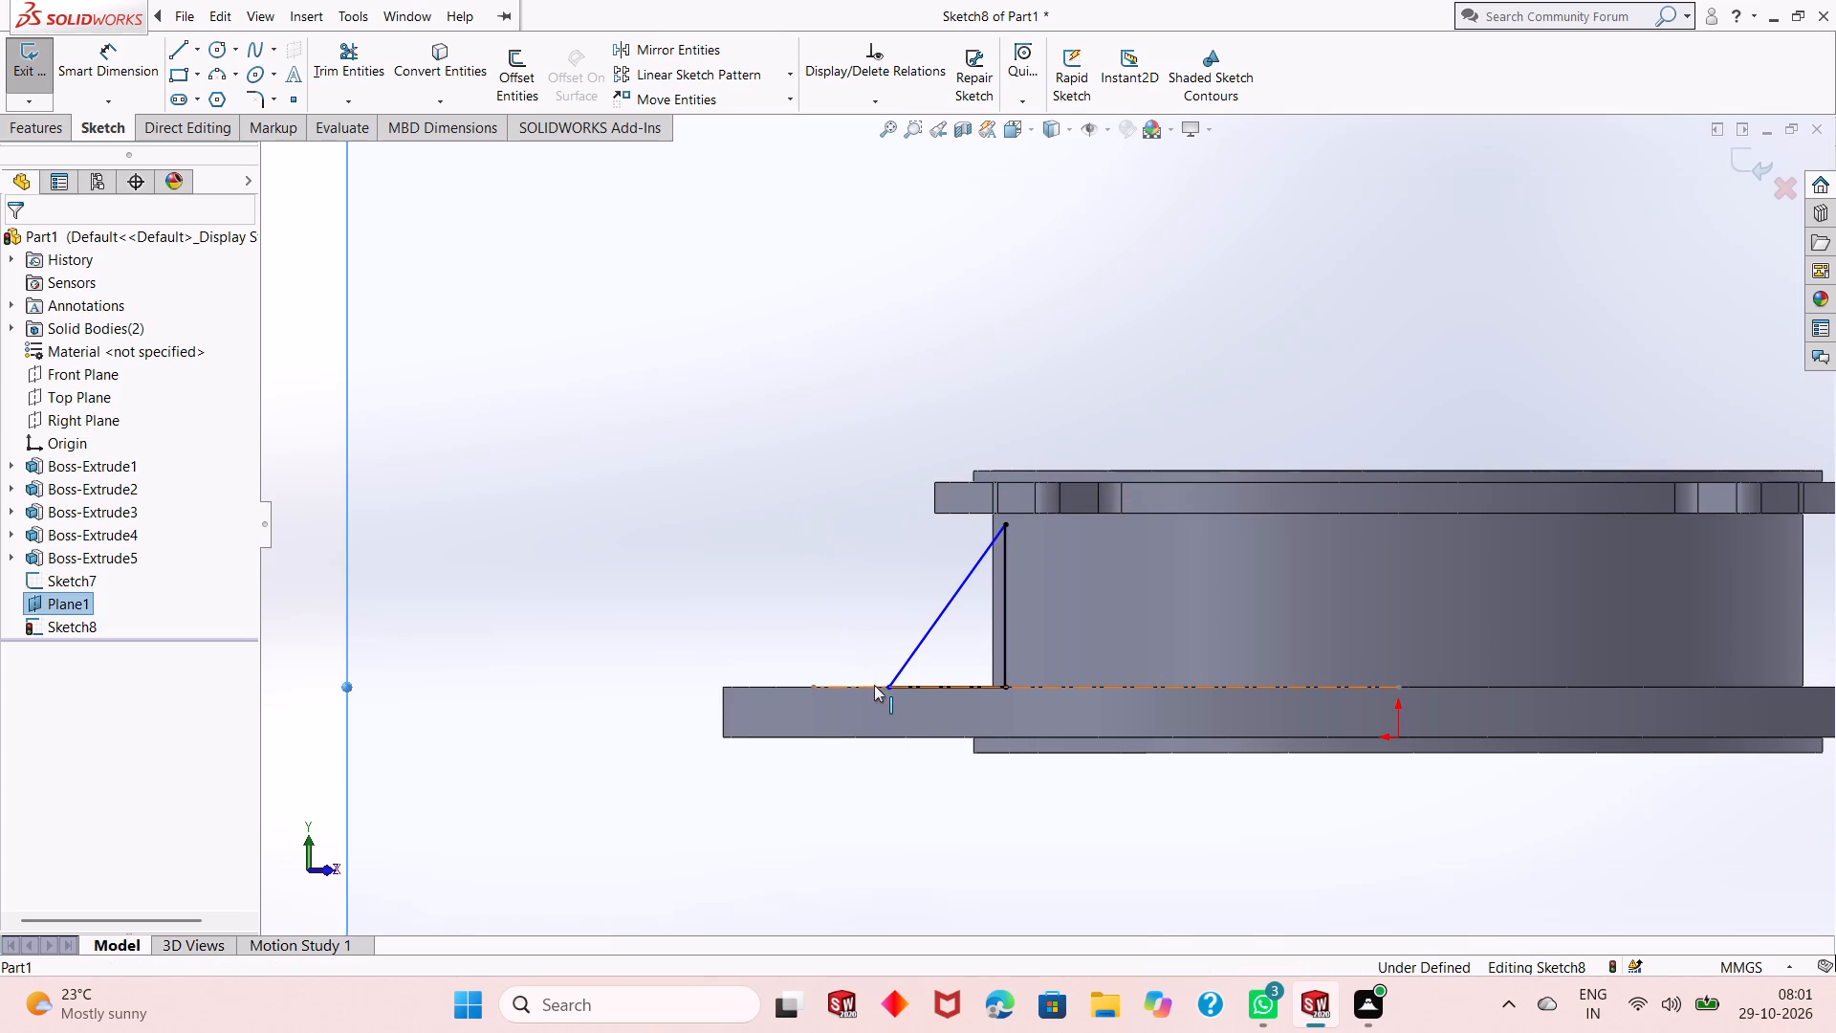
click(889, 687)
click(1116, 596)
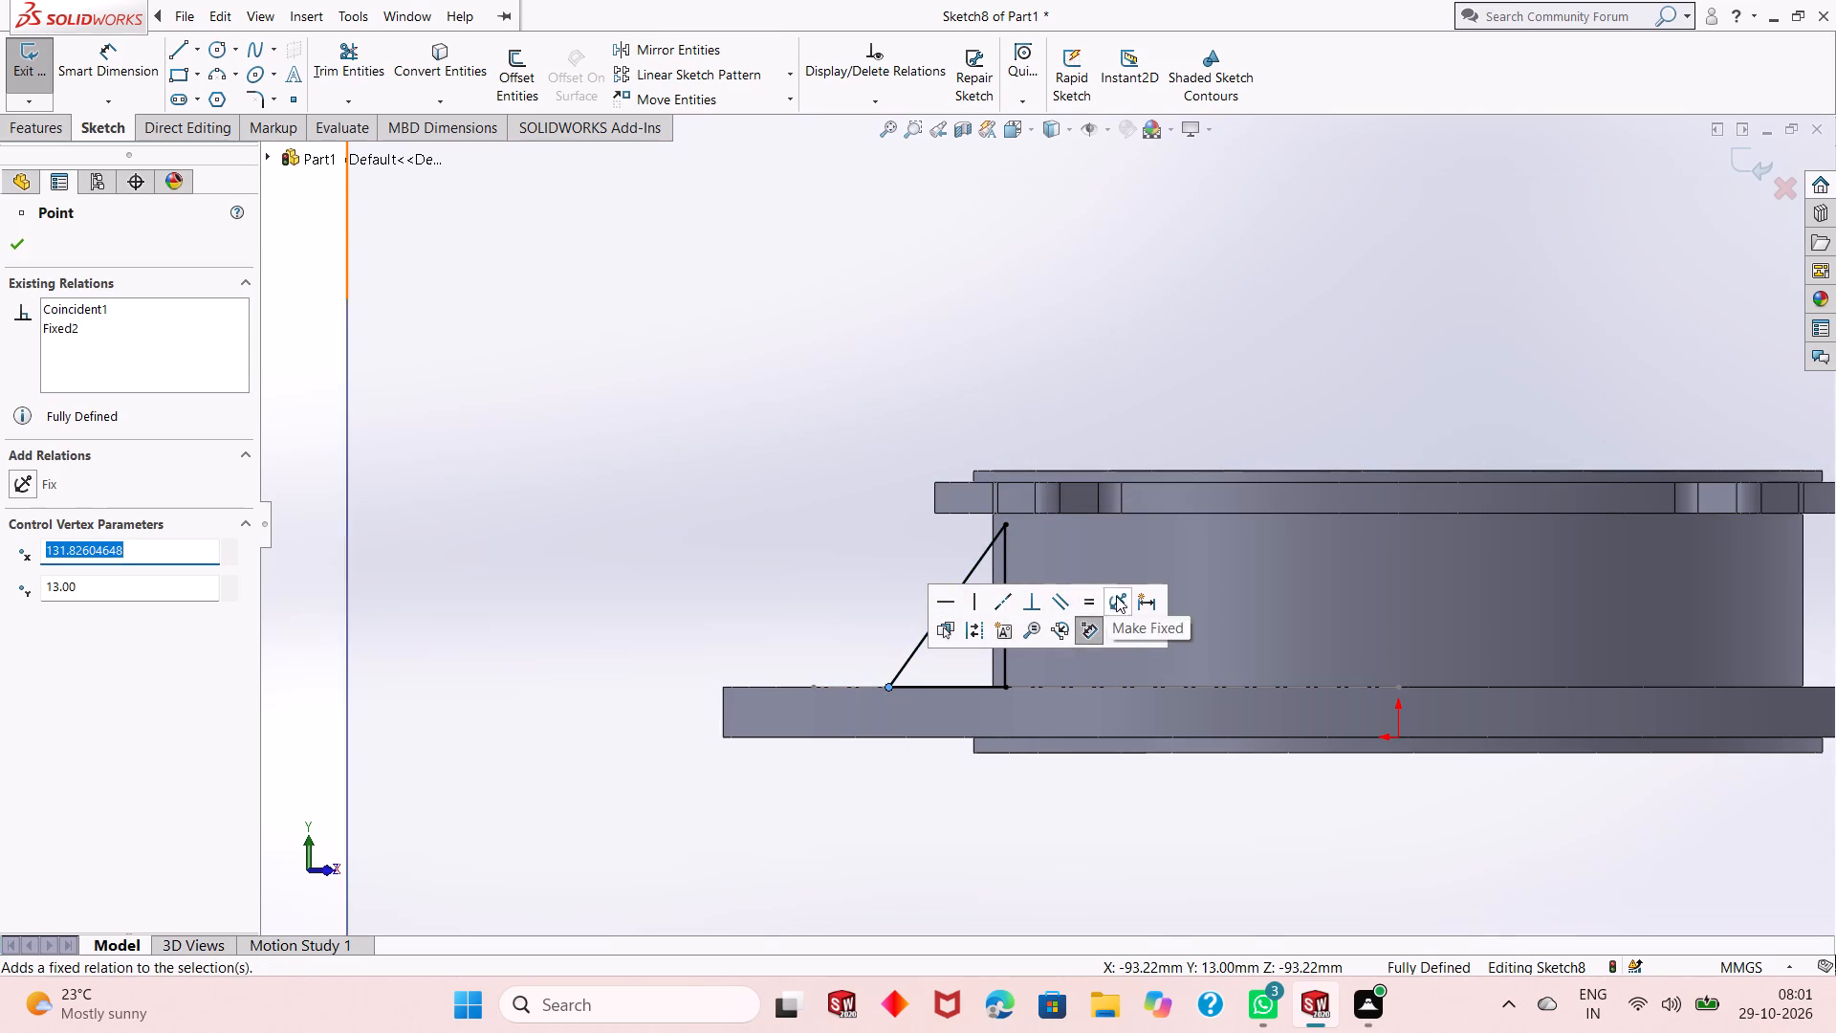
click(7, 226)
click(12, 241)
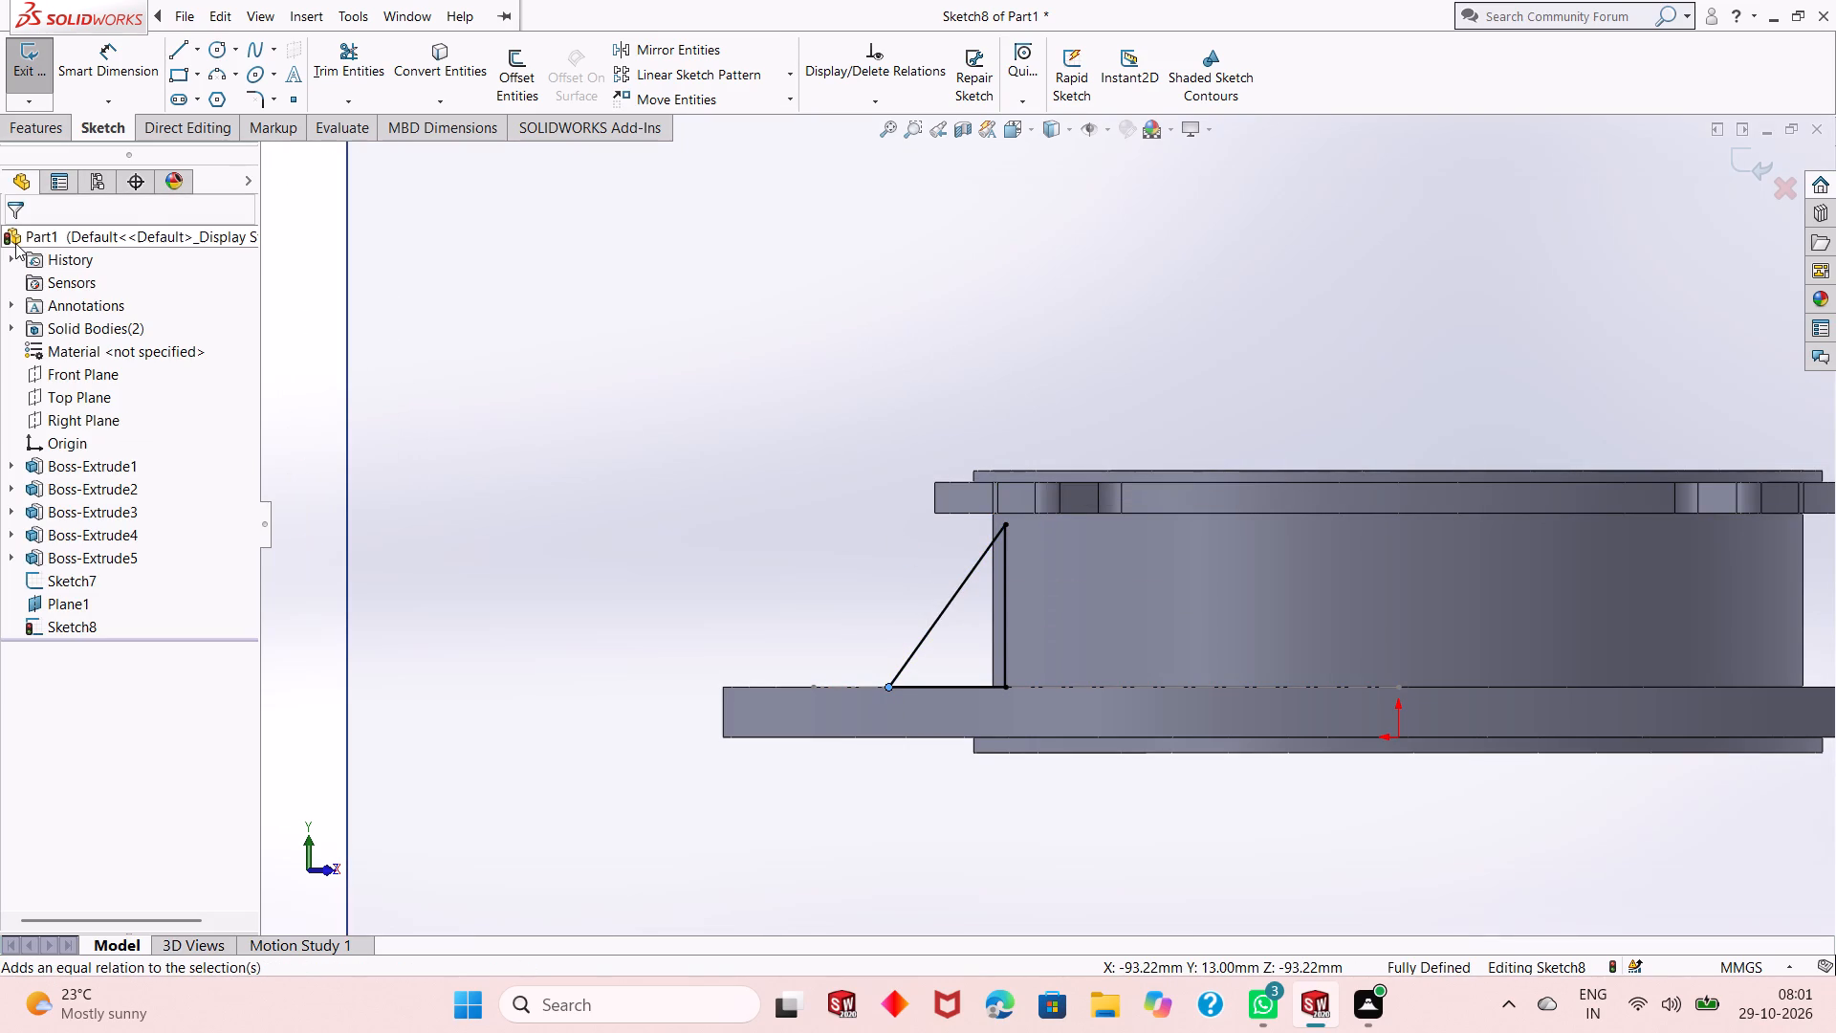
middle_drag(830, 562, 861, 597)
scroll(861, 597, up, 2)
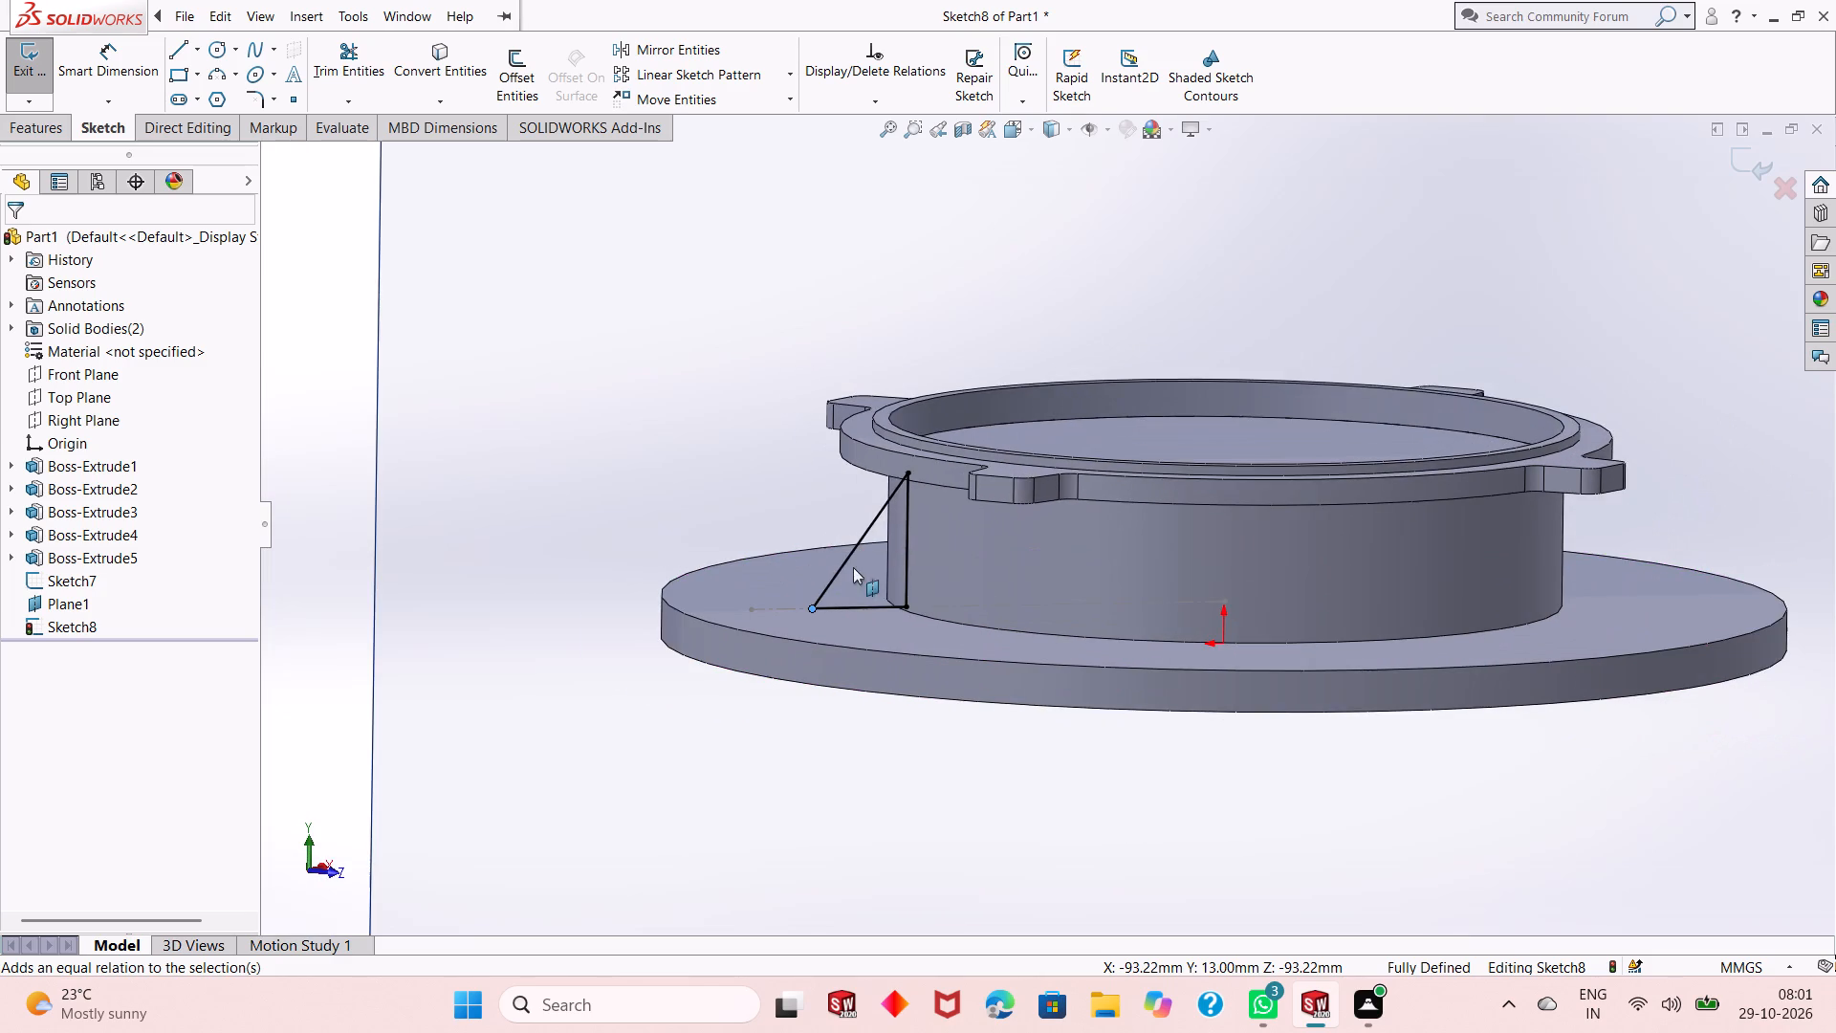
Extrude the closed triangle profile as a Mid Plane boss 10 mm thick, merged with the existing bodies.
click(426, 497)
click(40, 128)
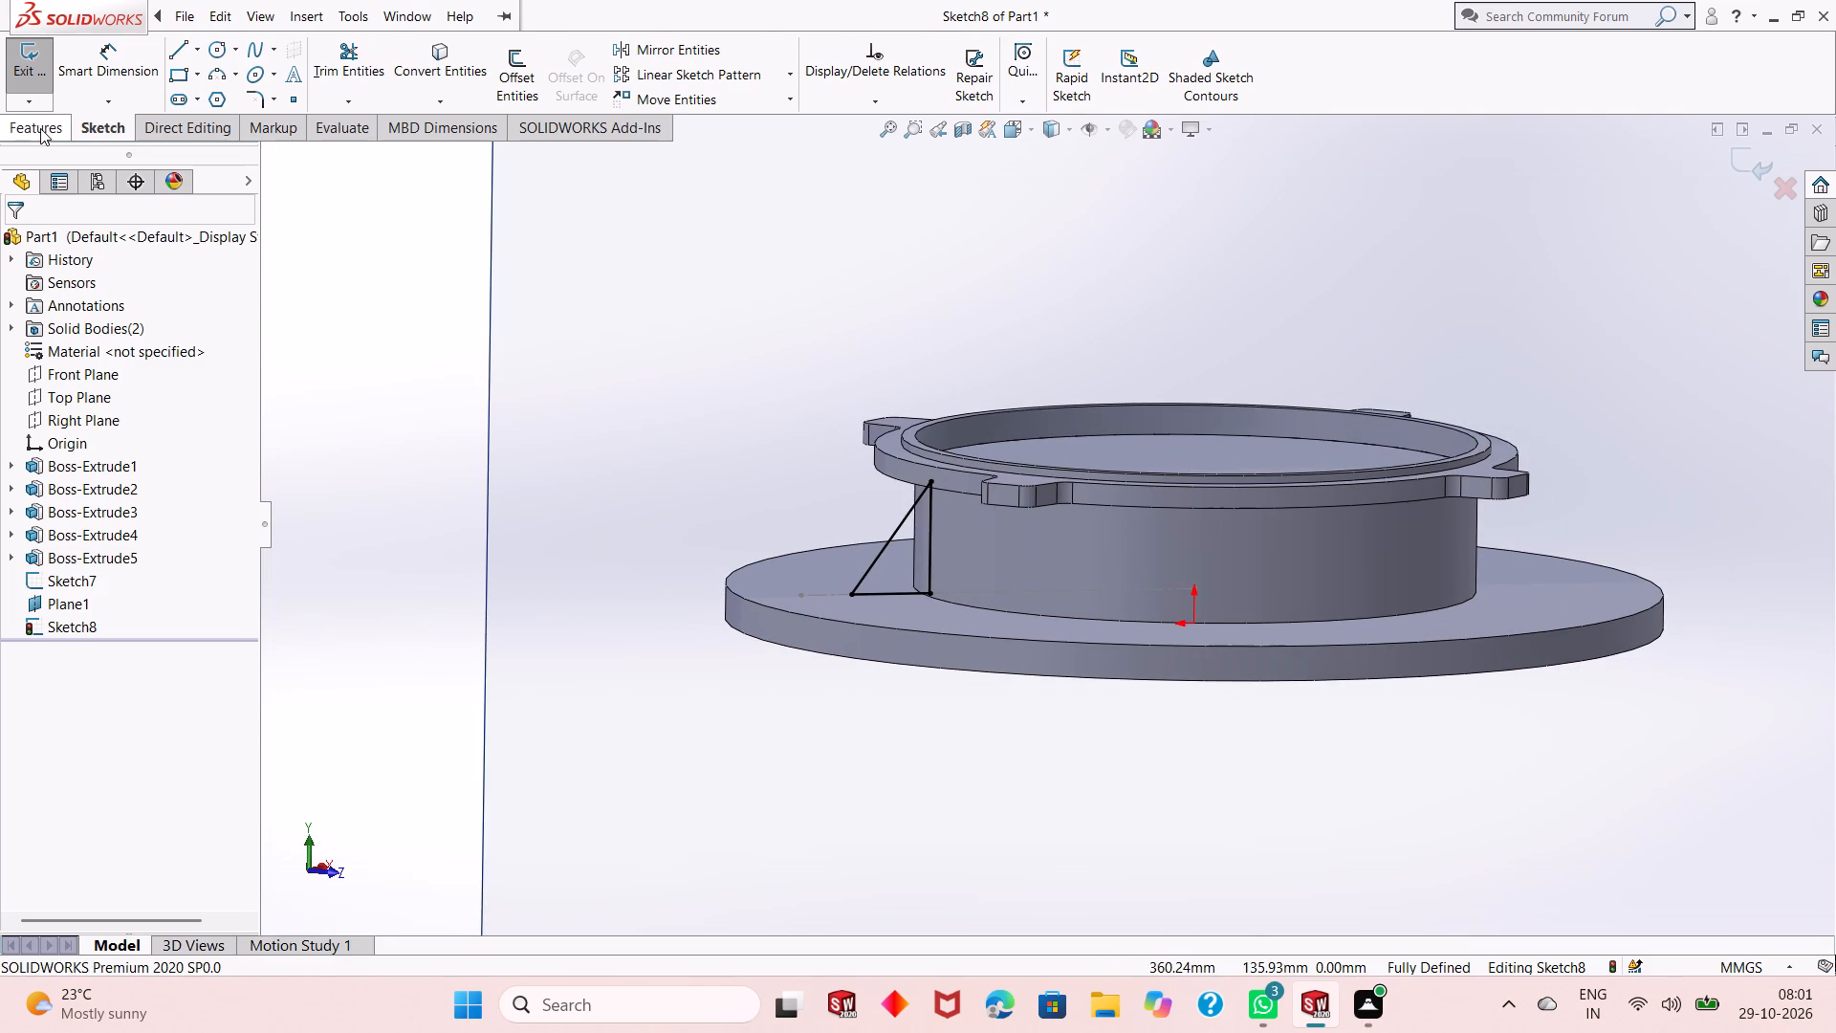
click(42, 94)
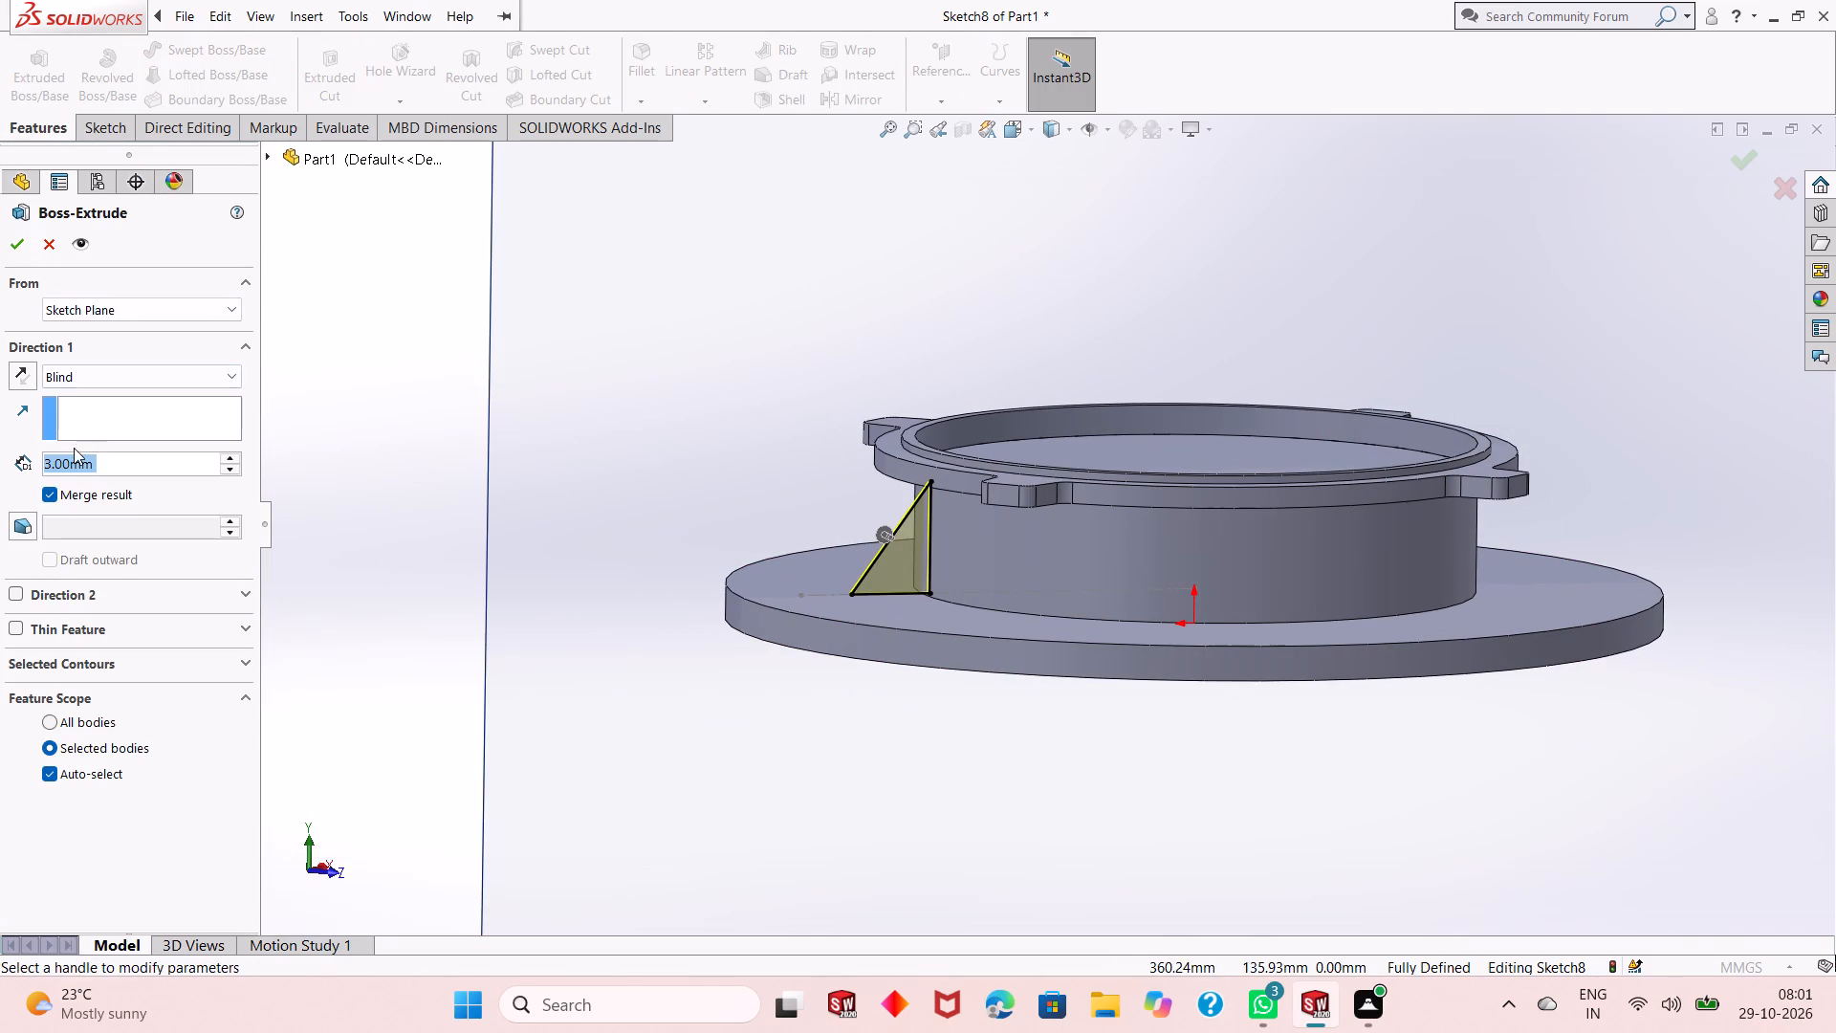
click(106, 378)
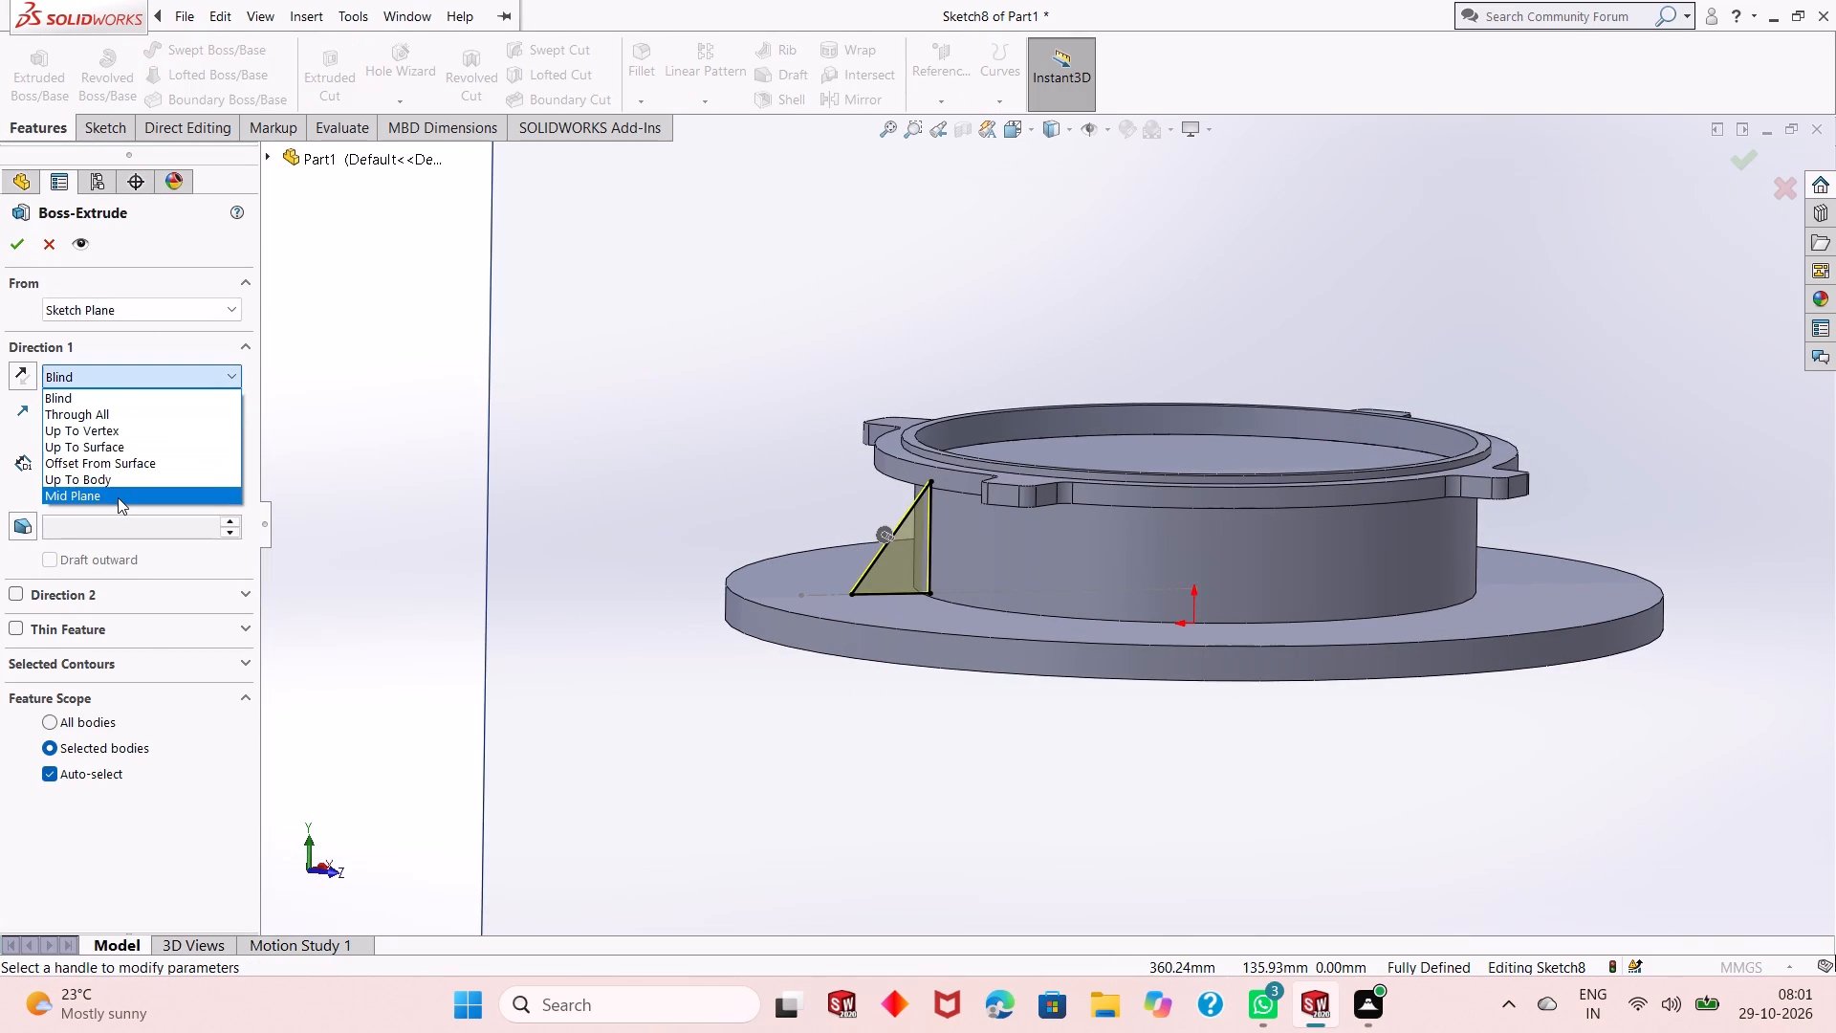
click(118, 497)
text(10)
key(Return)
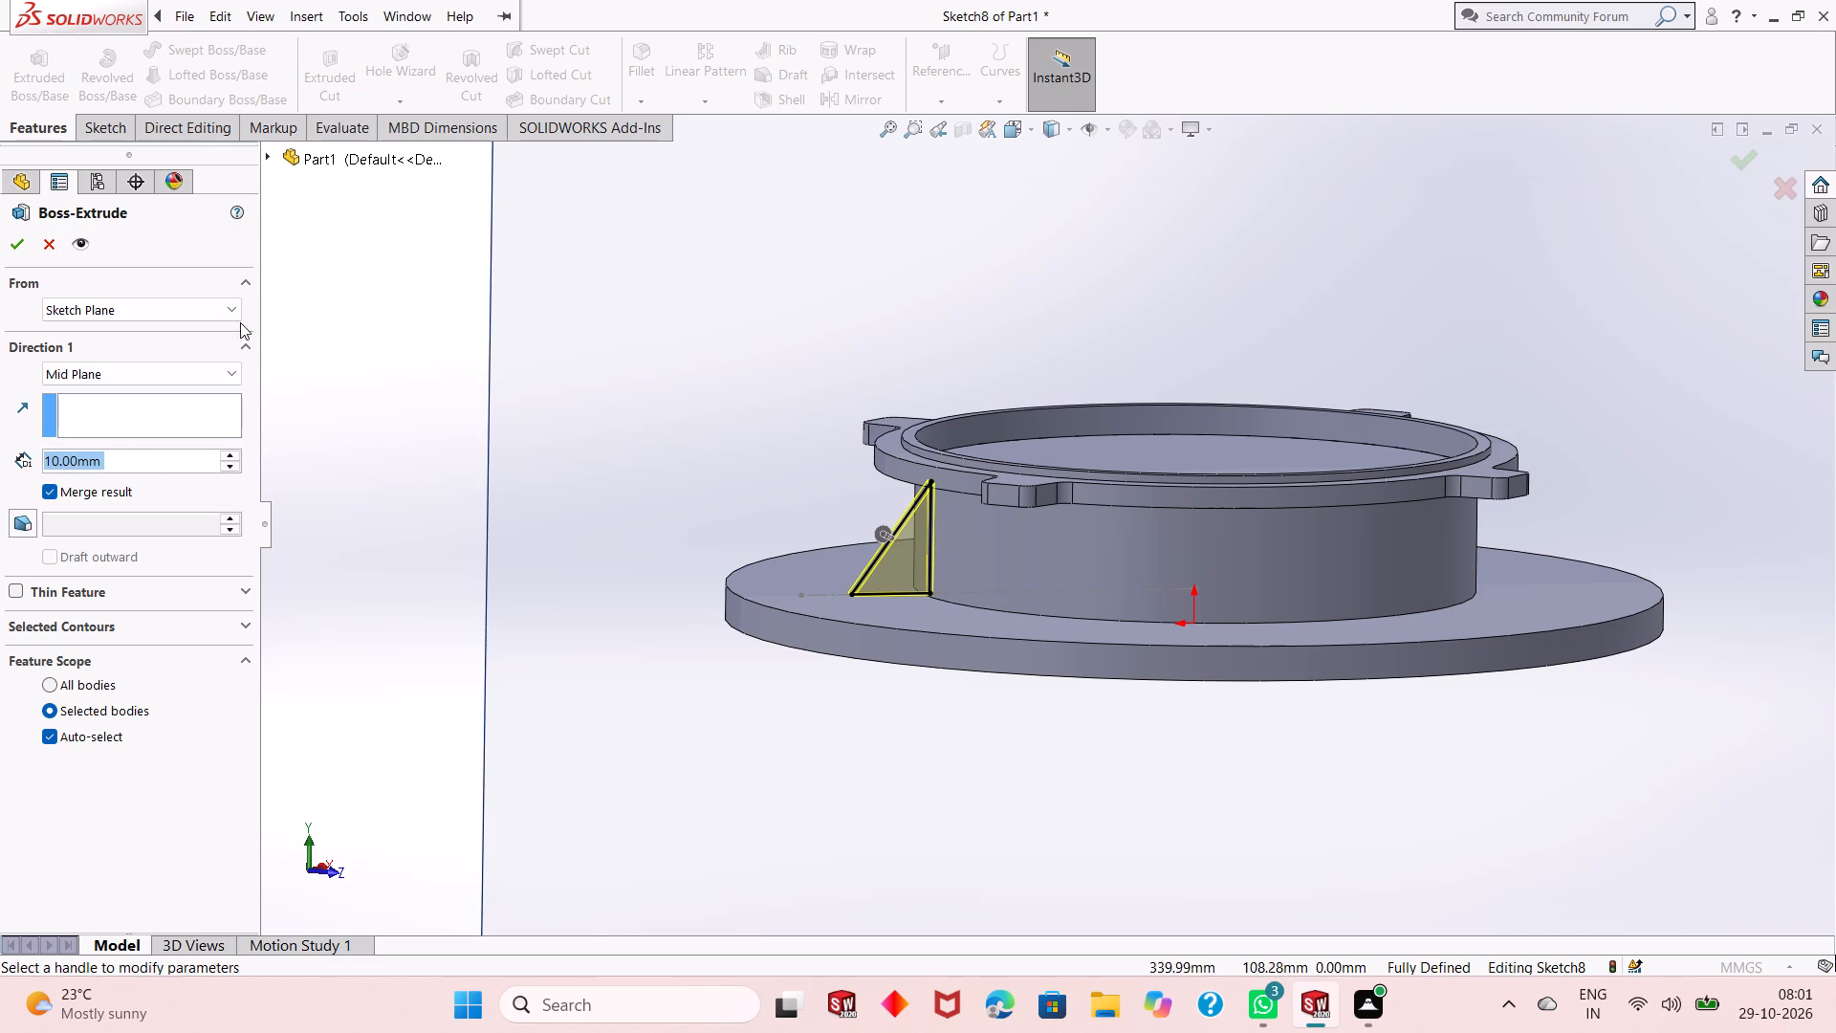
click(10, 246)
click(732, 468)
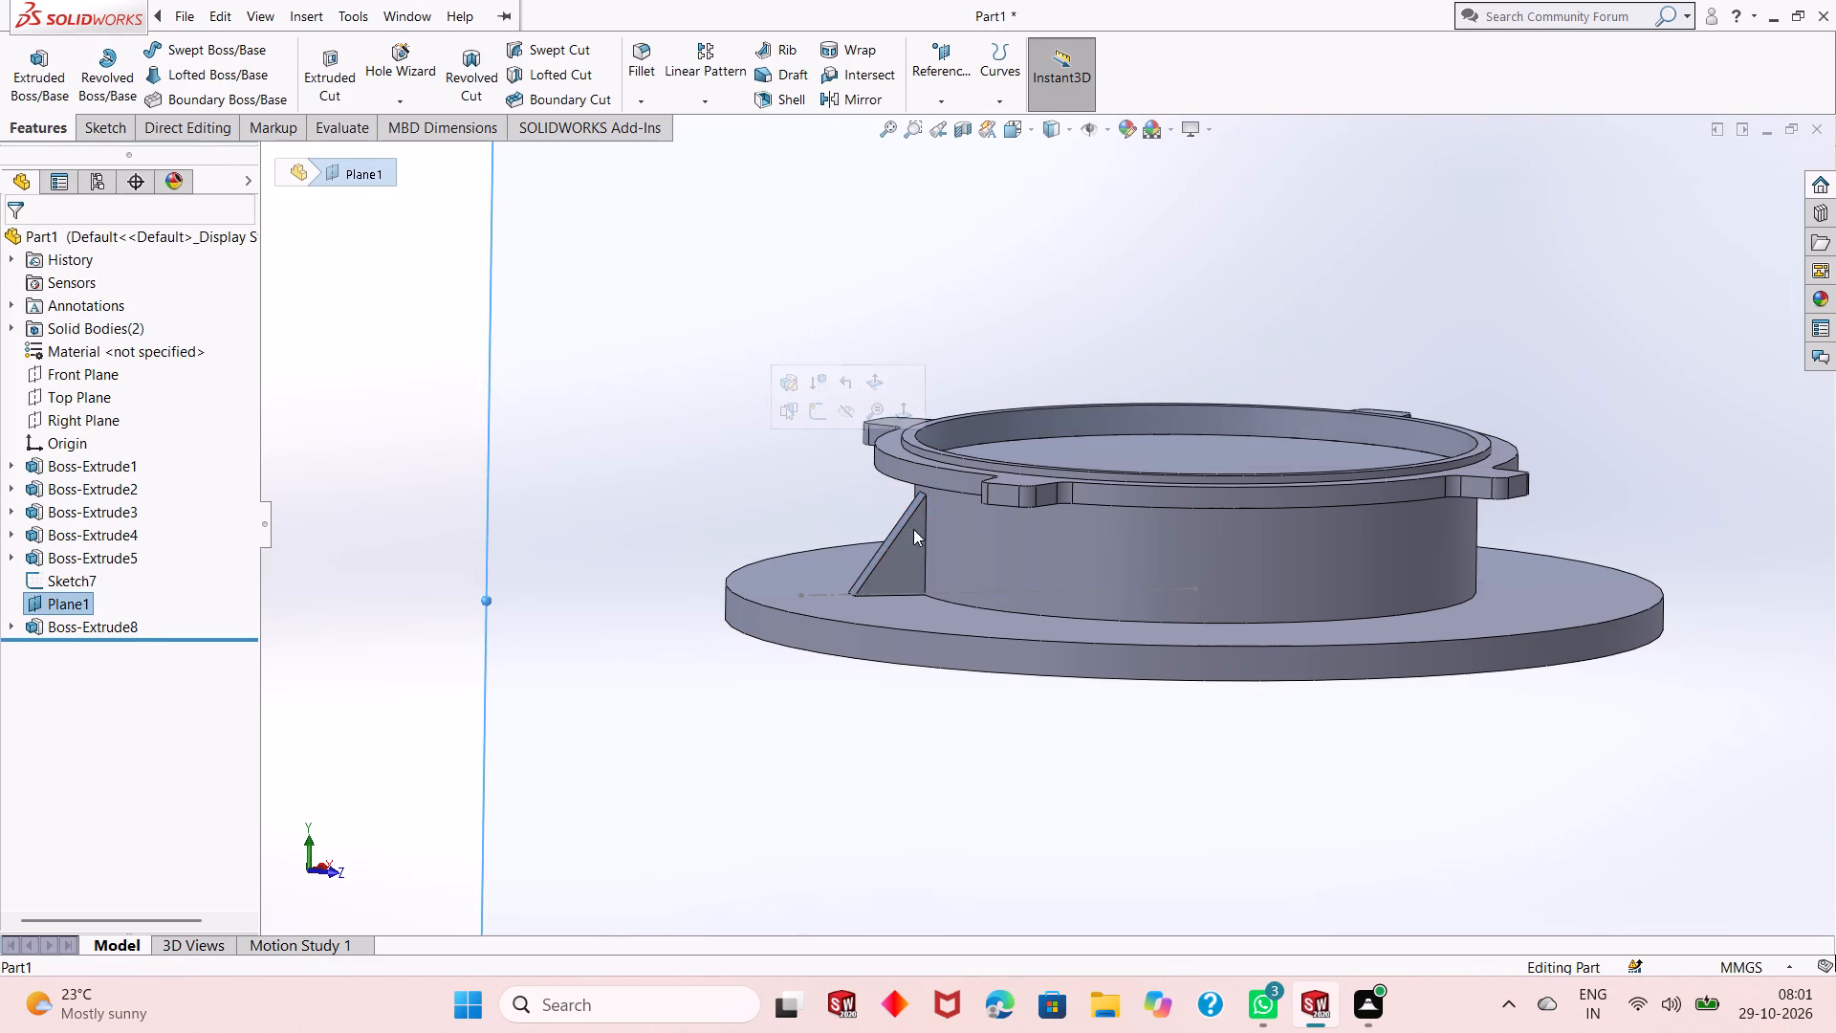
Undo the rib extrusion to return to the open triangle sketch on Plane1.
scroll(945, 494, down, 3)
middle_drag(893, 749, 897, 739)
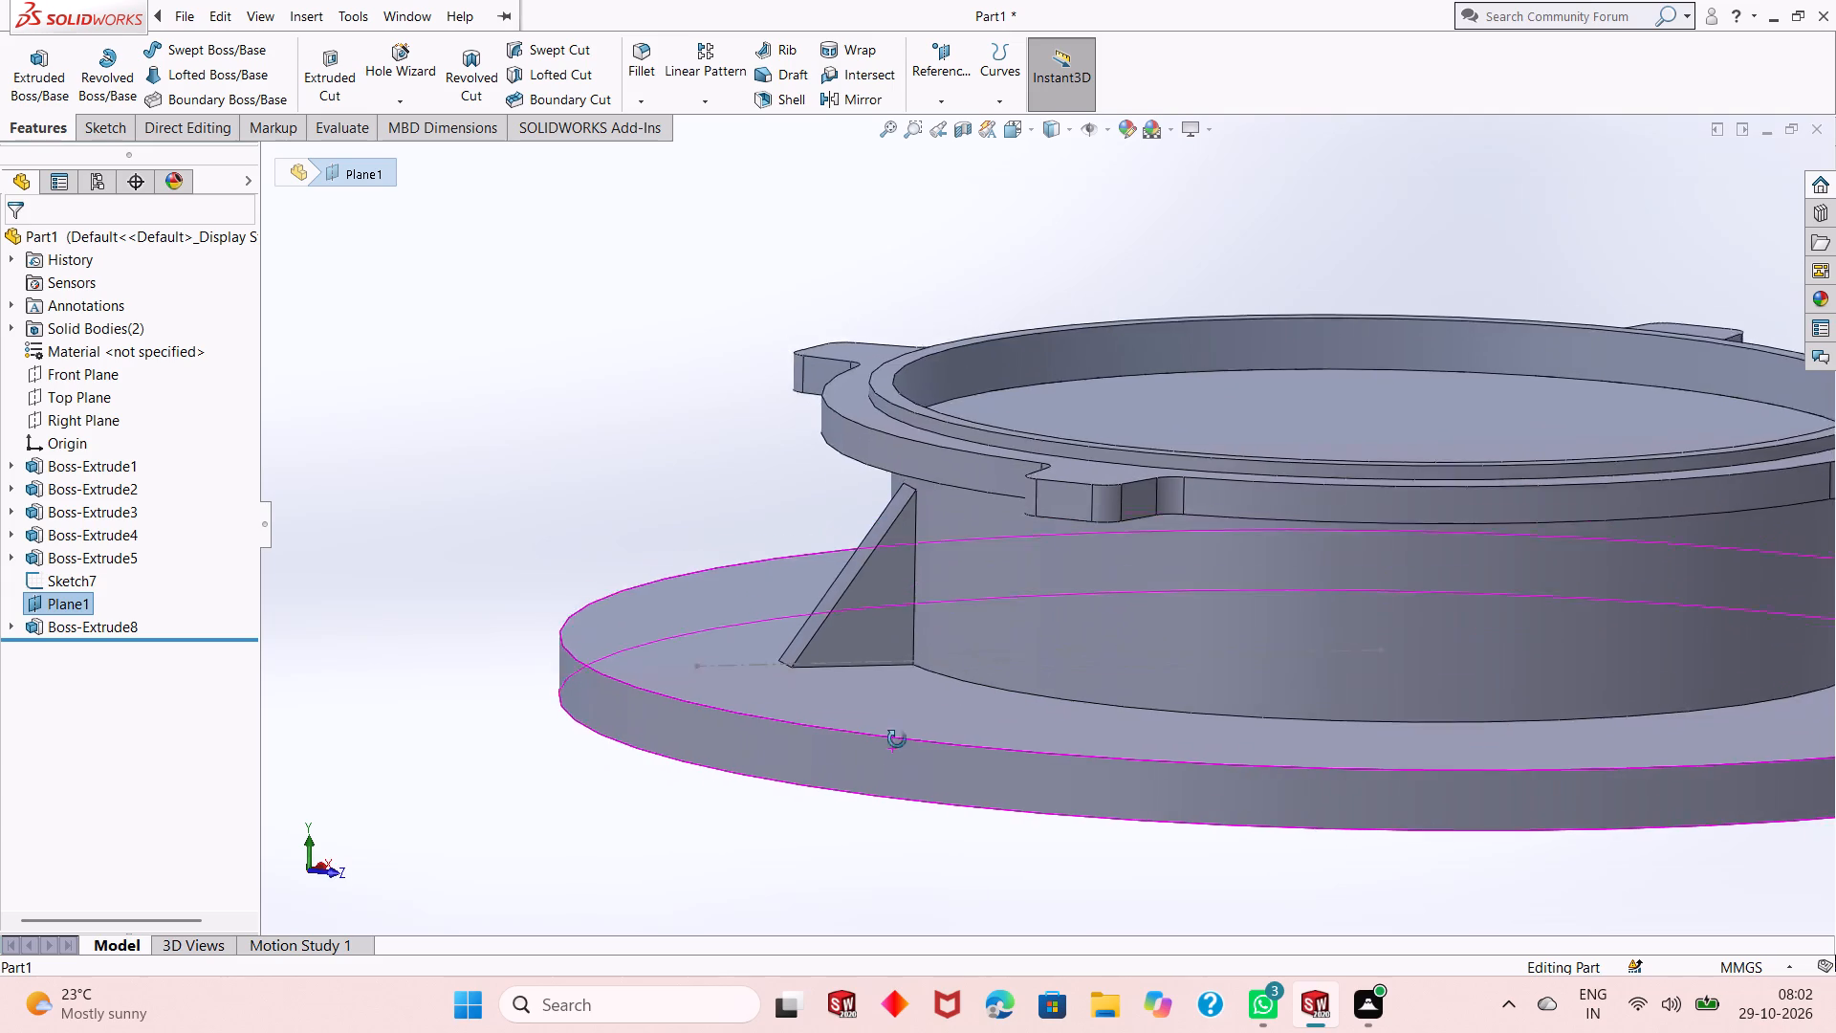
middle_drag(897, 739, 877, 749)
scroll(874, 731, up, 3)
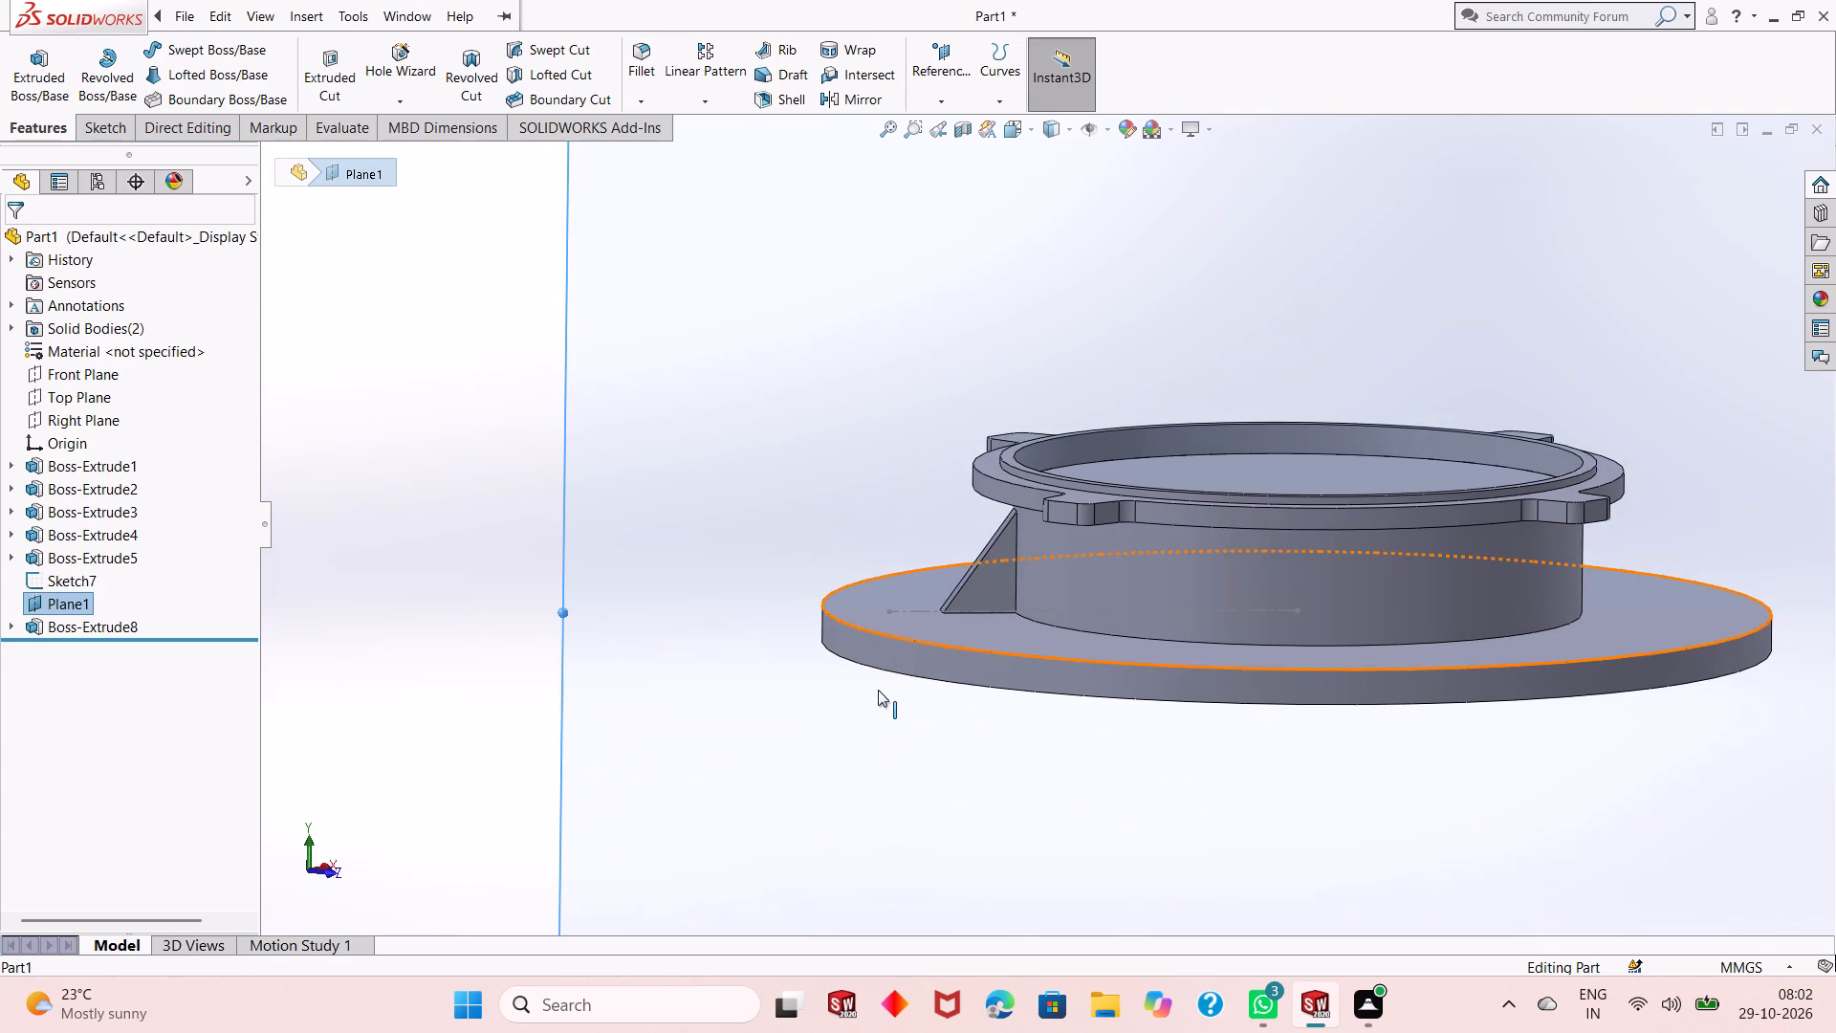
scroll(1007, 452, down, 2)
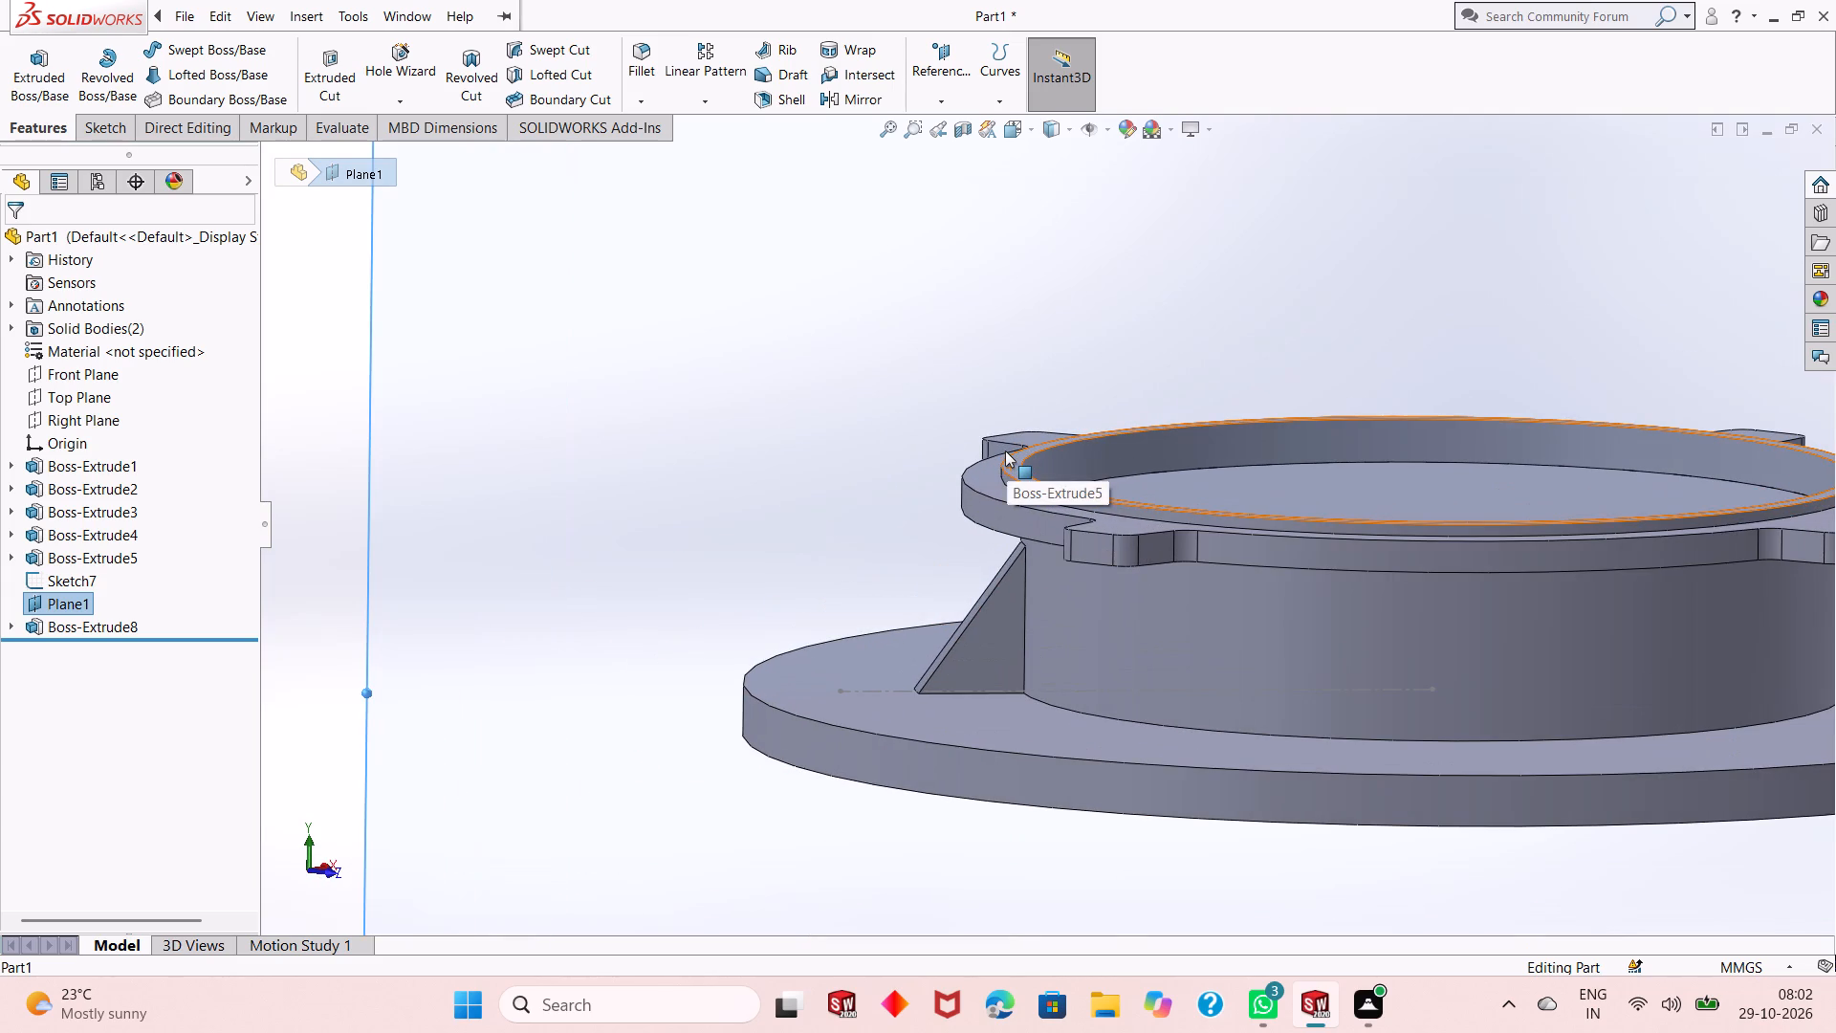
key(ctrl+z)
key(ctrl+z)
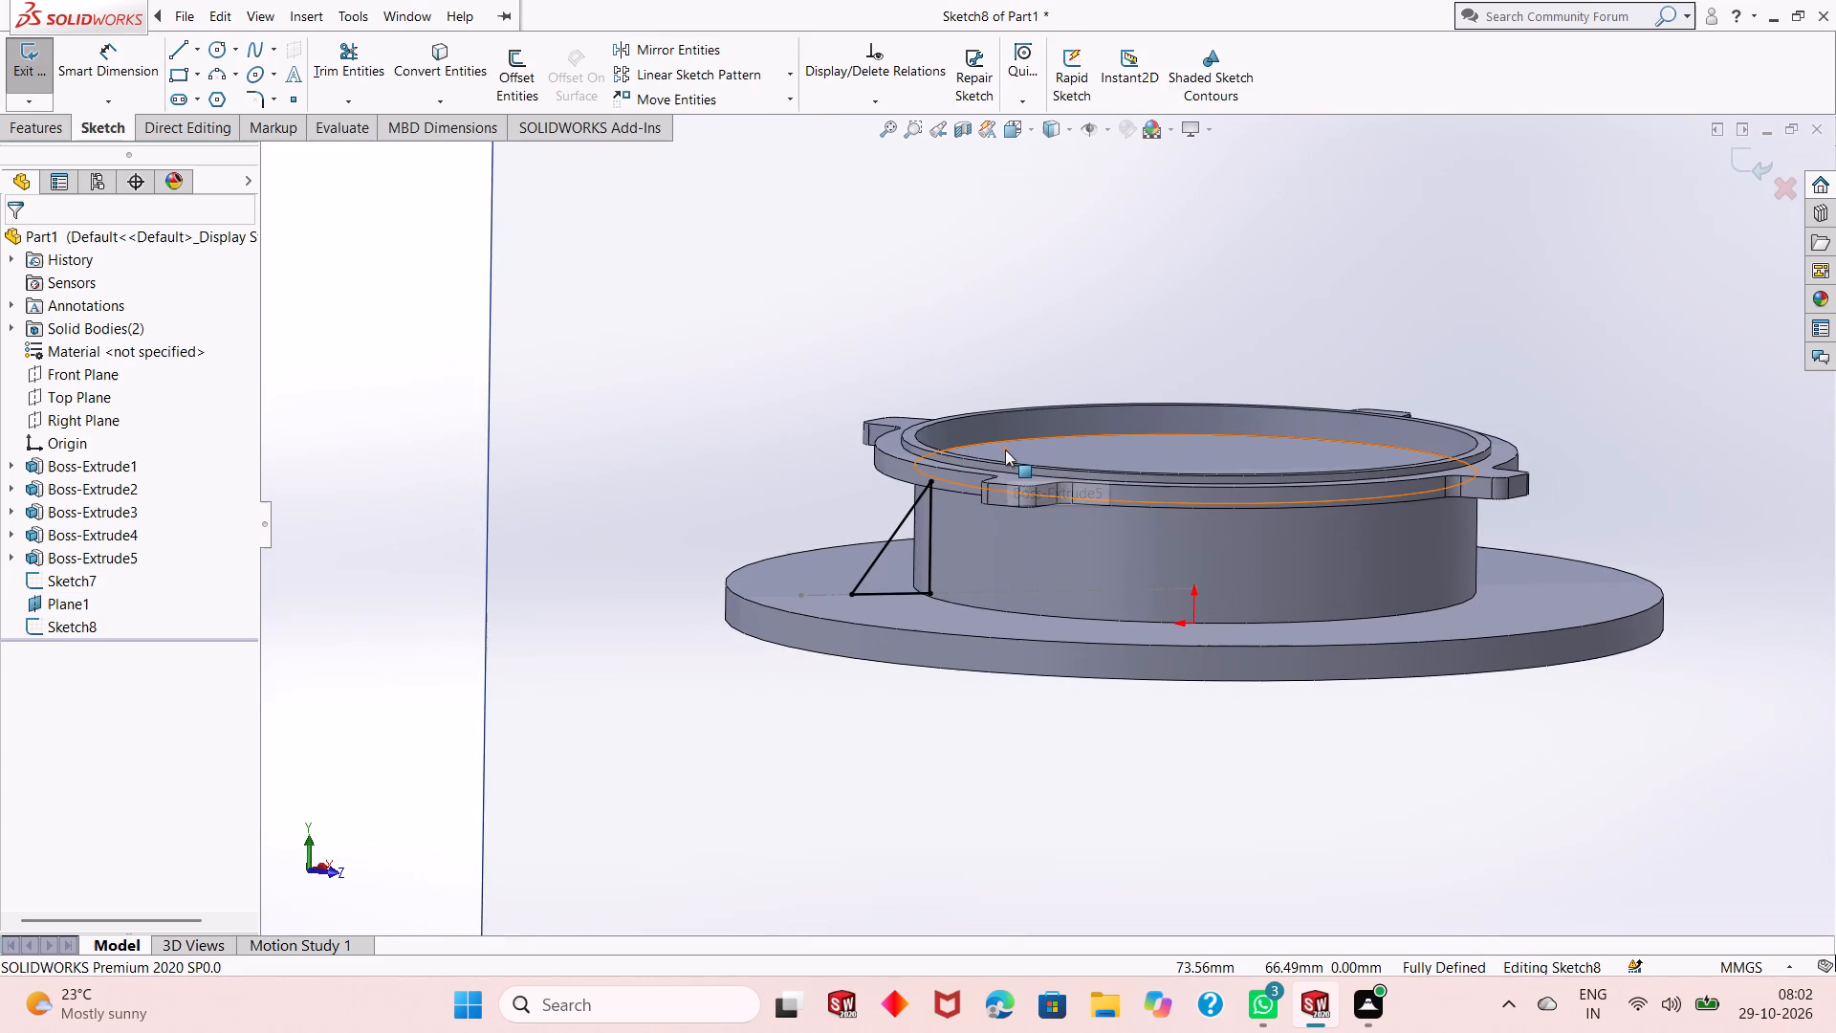
Undo the triangle's two Fix relations and all three of its lines, viewing the Plane1 sketch face-on.
key(ctrl+8)
key(ctrl+8)
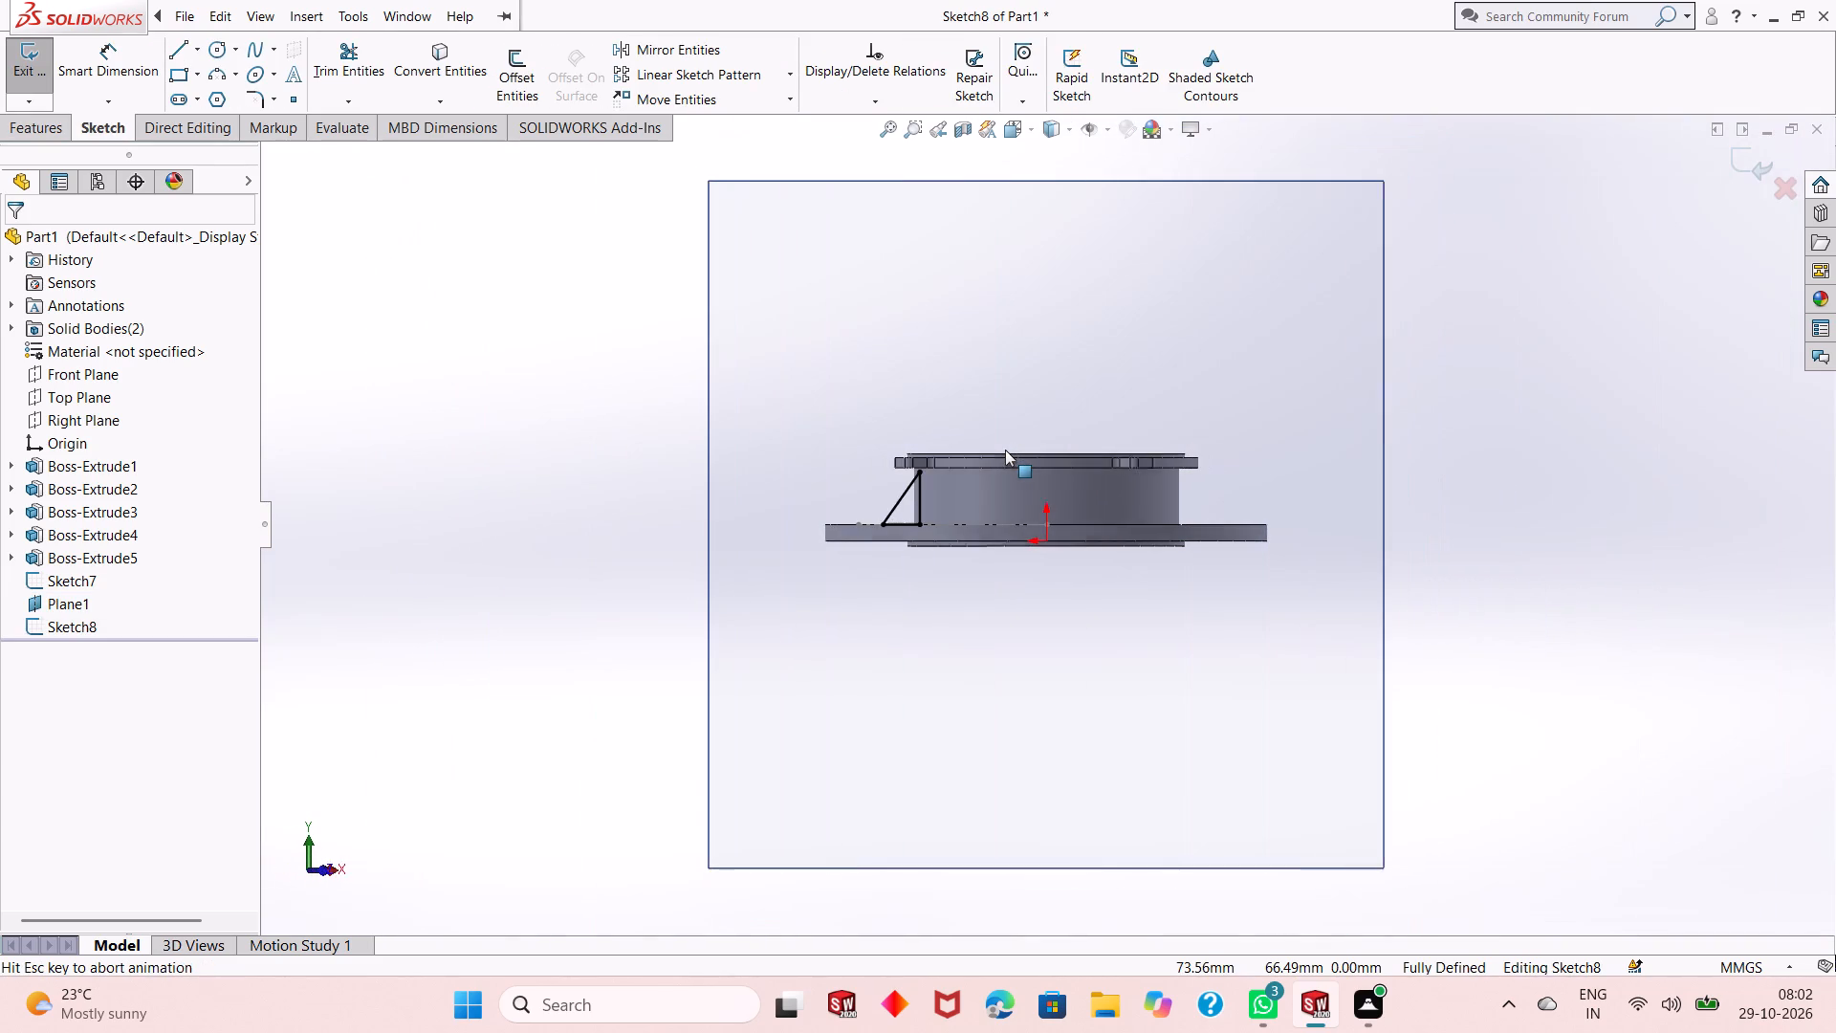
key(ctrl+z)
key(ctrl+z)
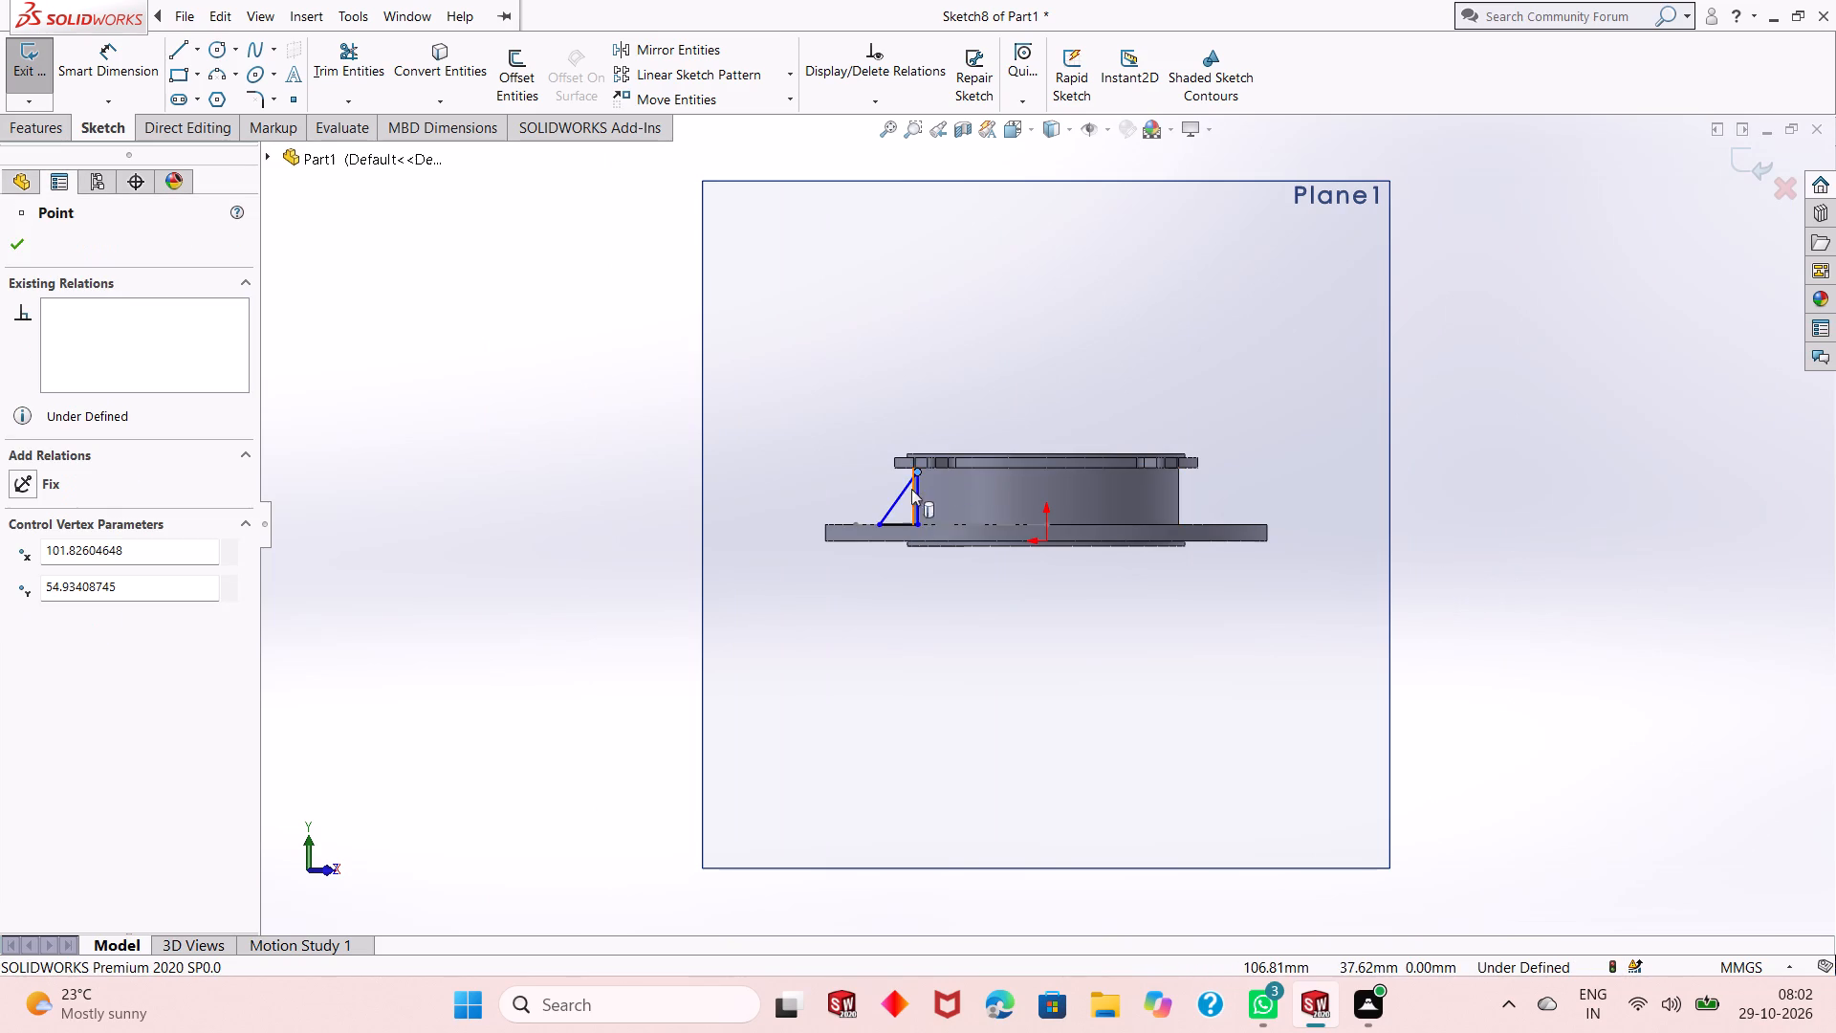
ctrl+scroll(911, 487, down, 3)
key(ctrl+z)
ctrl+scroll(958, 486, down, 4)
key(ctrl+z)
key(ctrl+z)
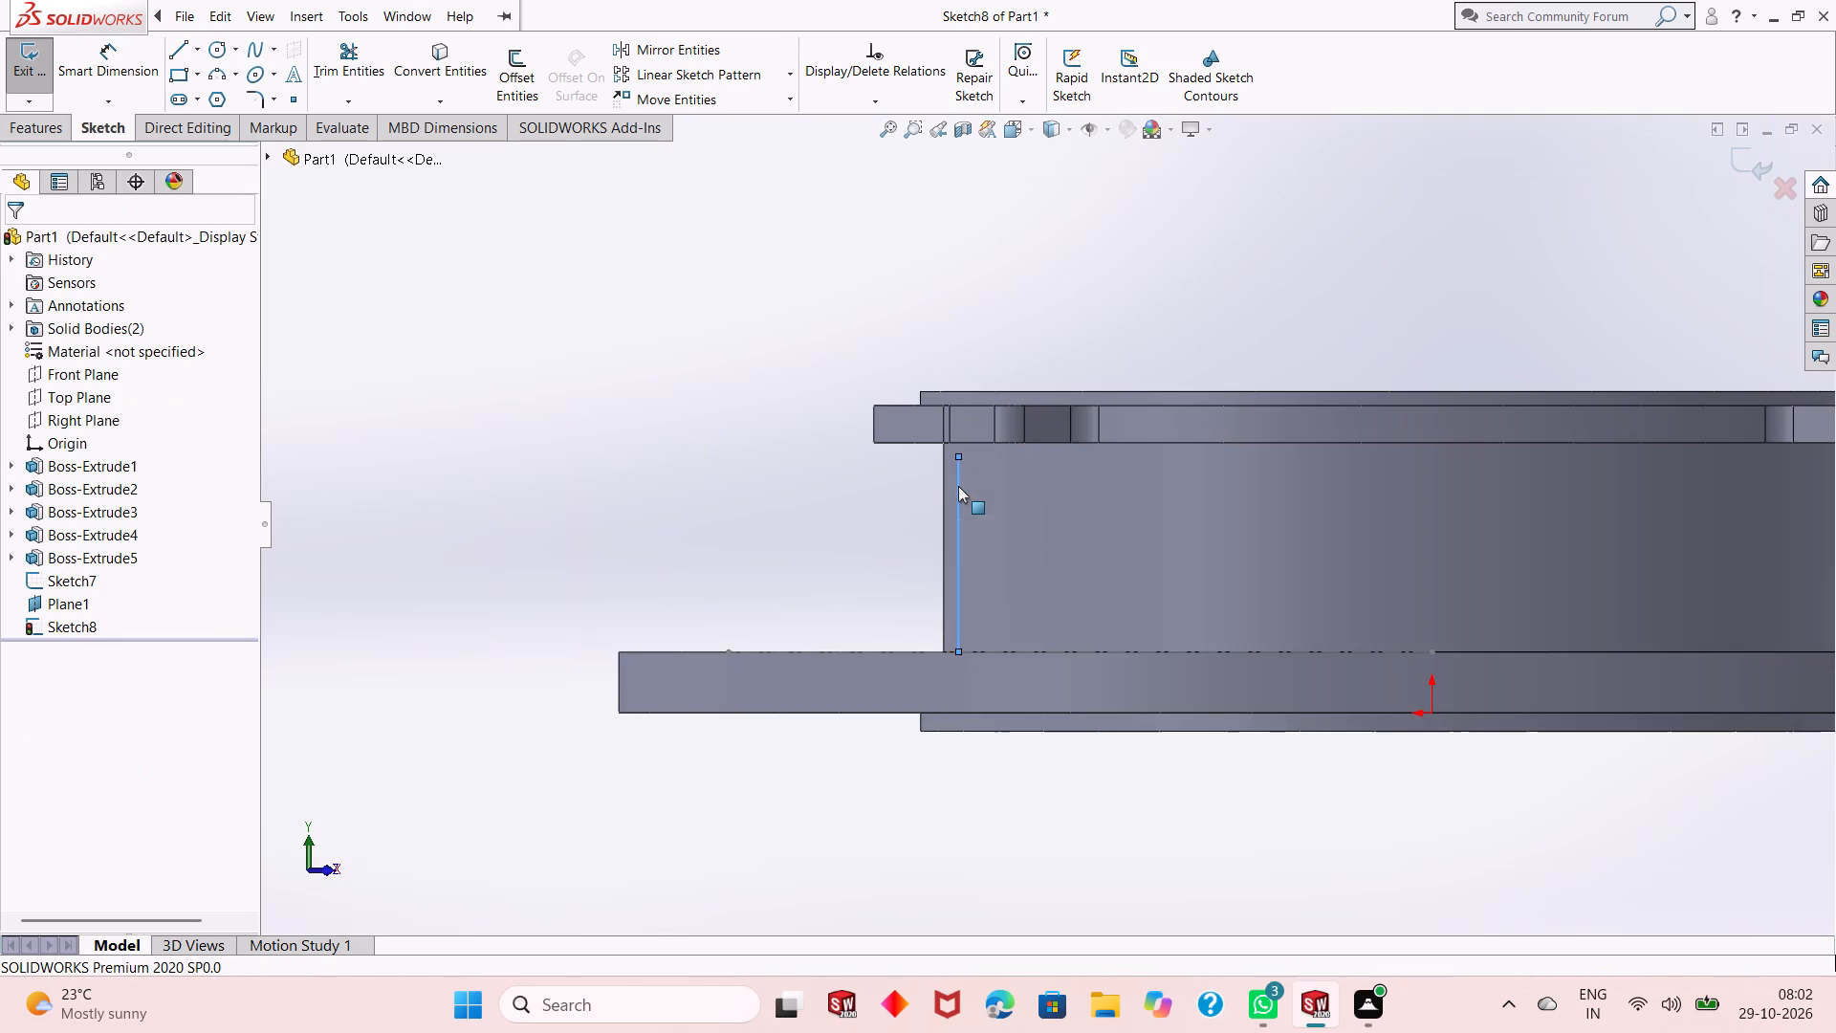
scroll(959, 484, down, 2)
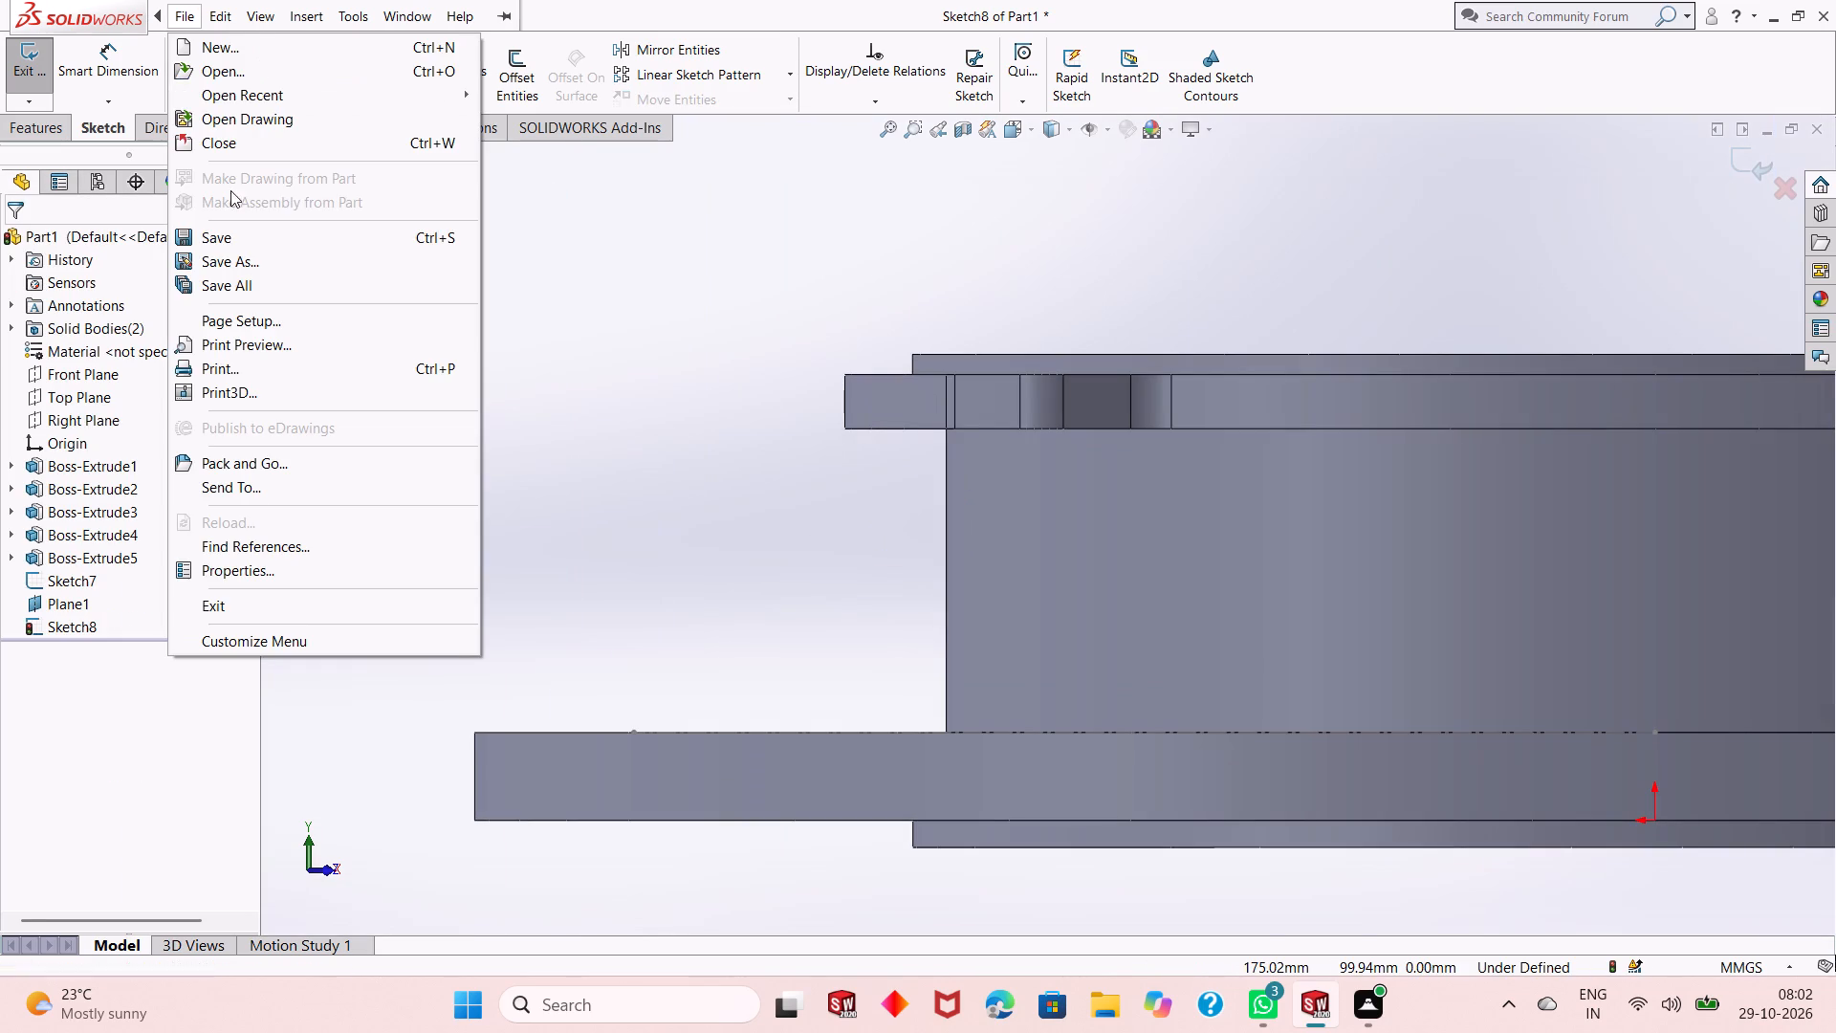
Sketch a closed triangle just inside the boss edge: a vertical line about 44 mm to the disc's top face, 30 mm outward, and a slanted line.
click(625, 253)
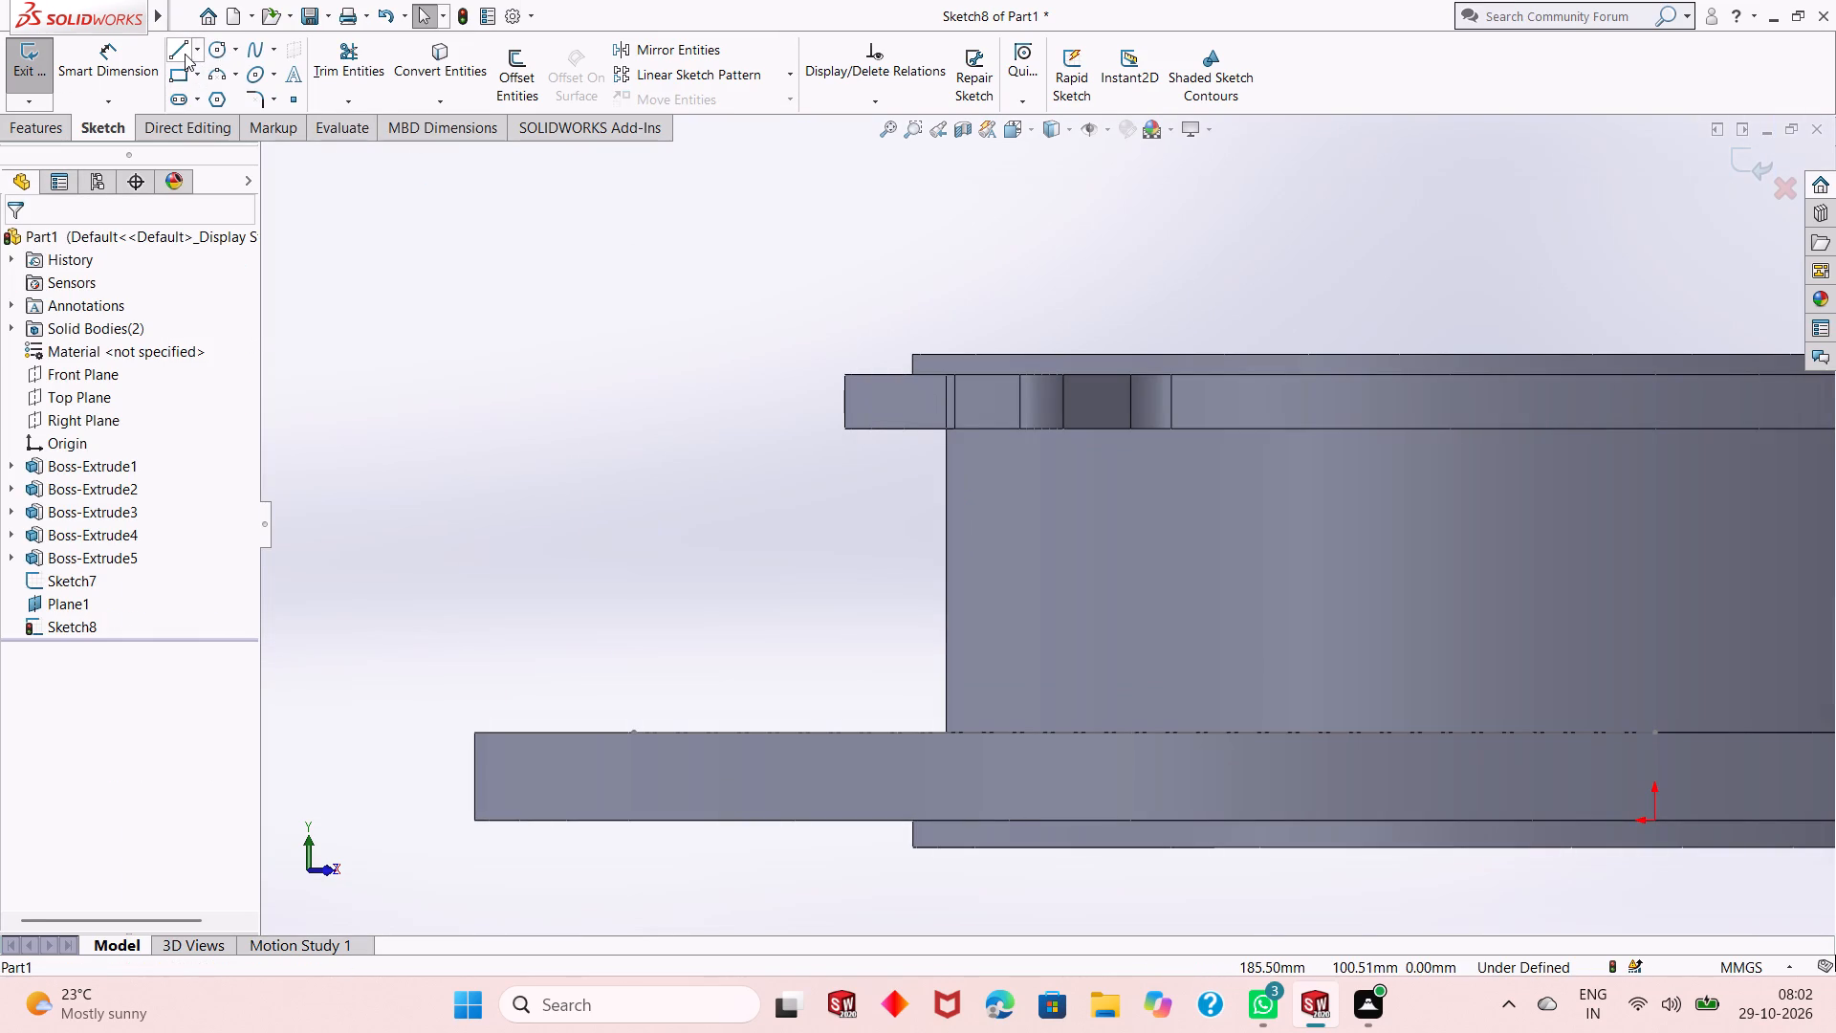
click(183, 54)
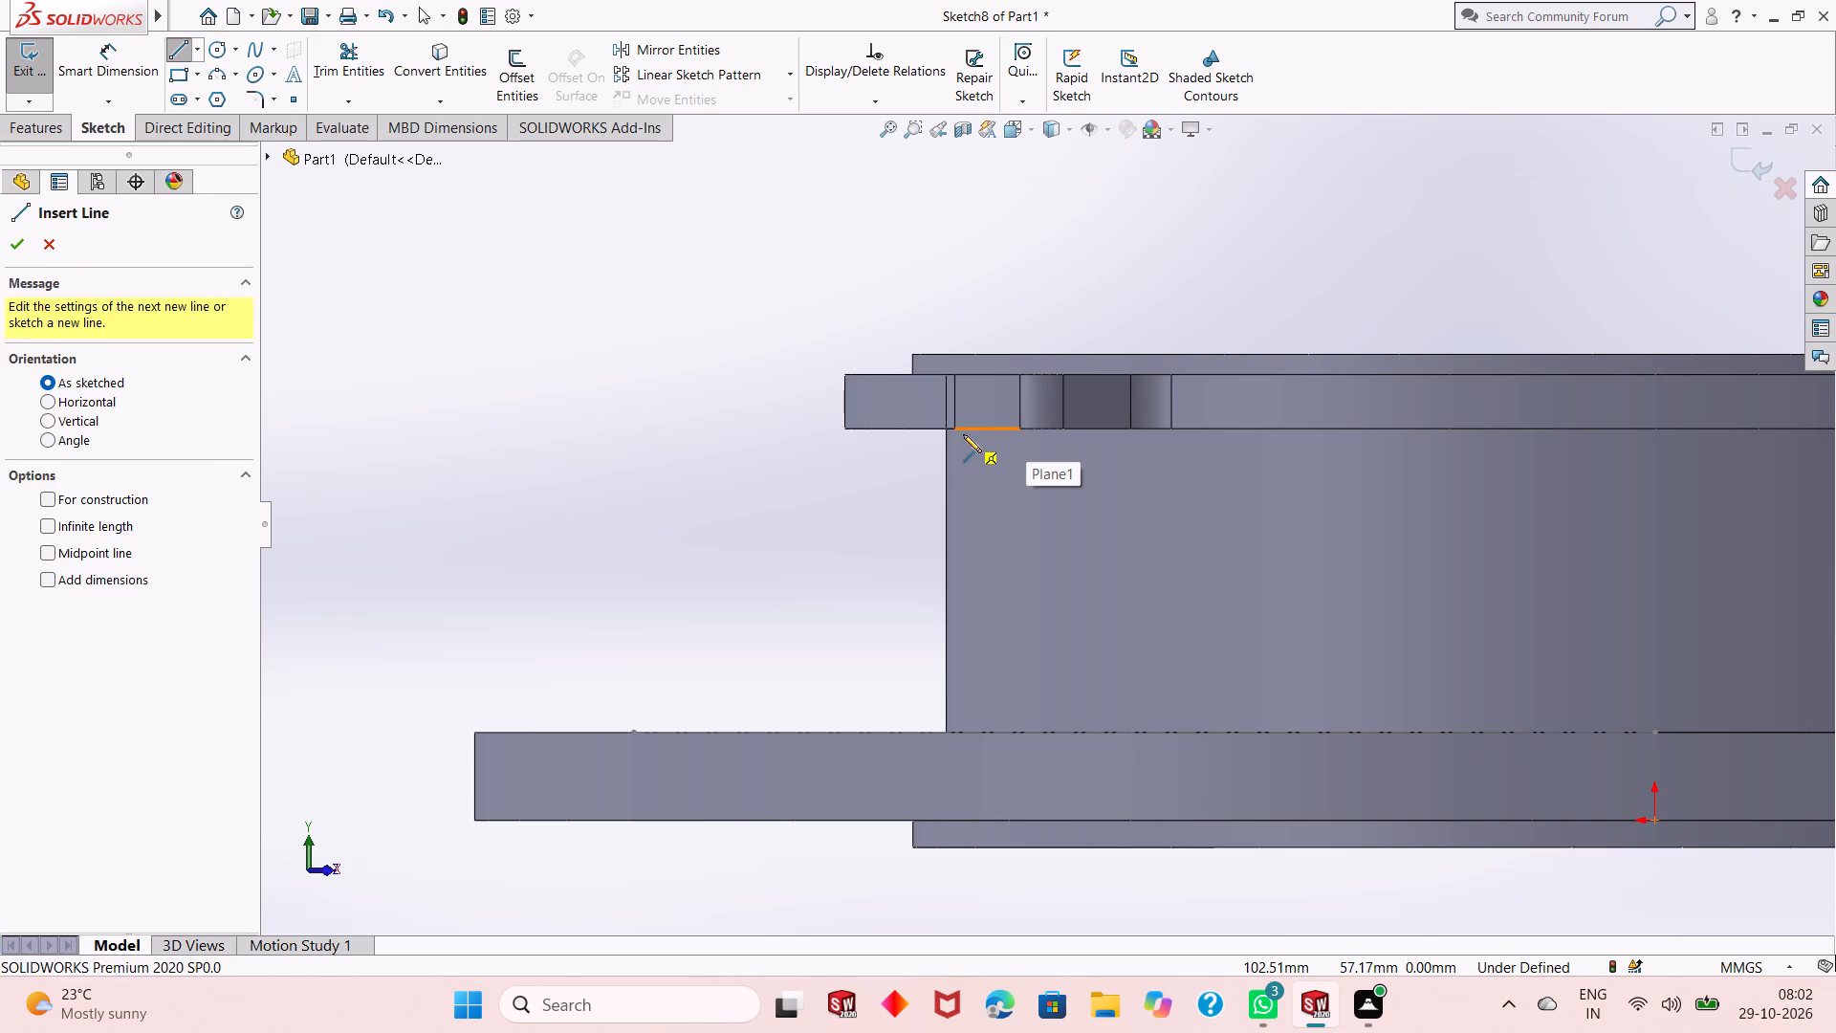
click(960, 438)
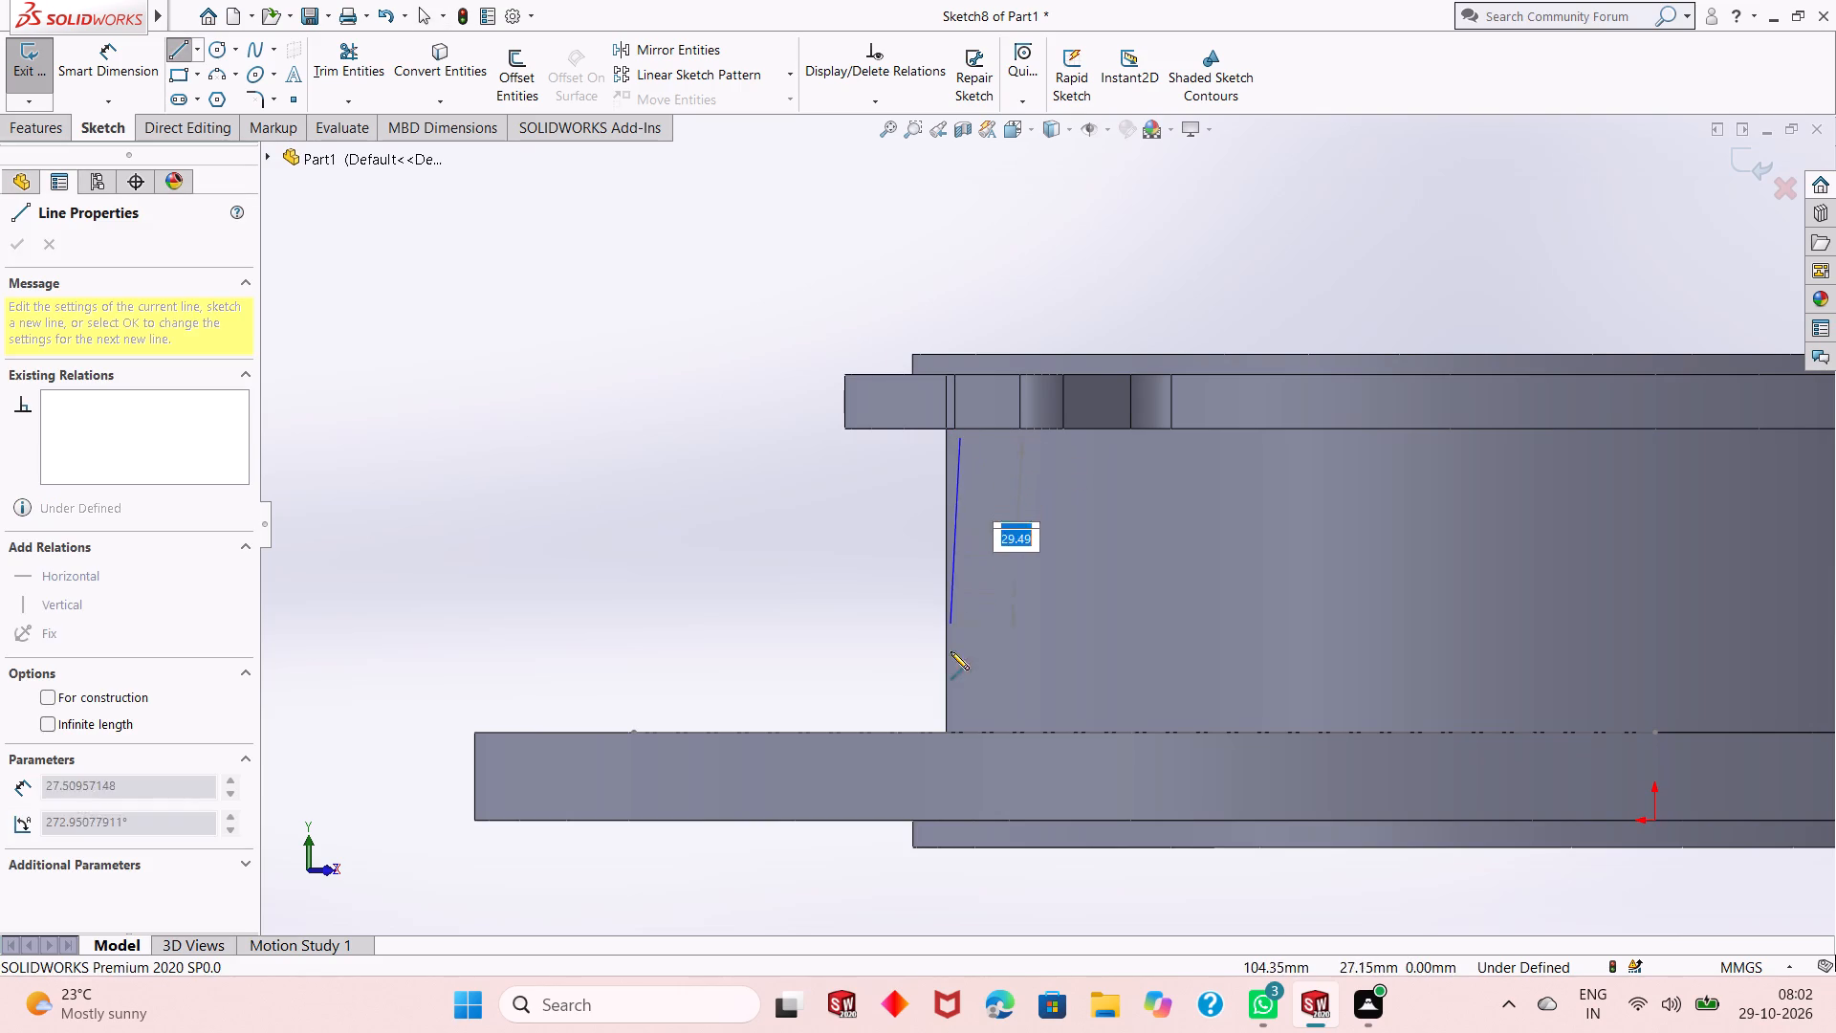
click(959, 733)
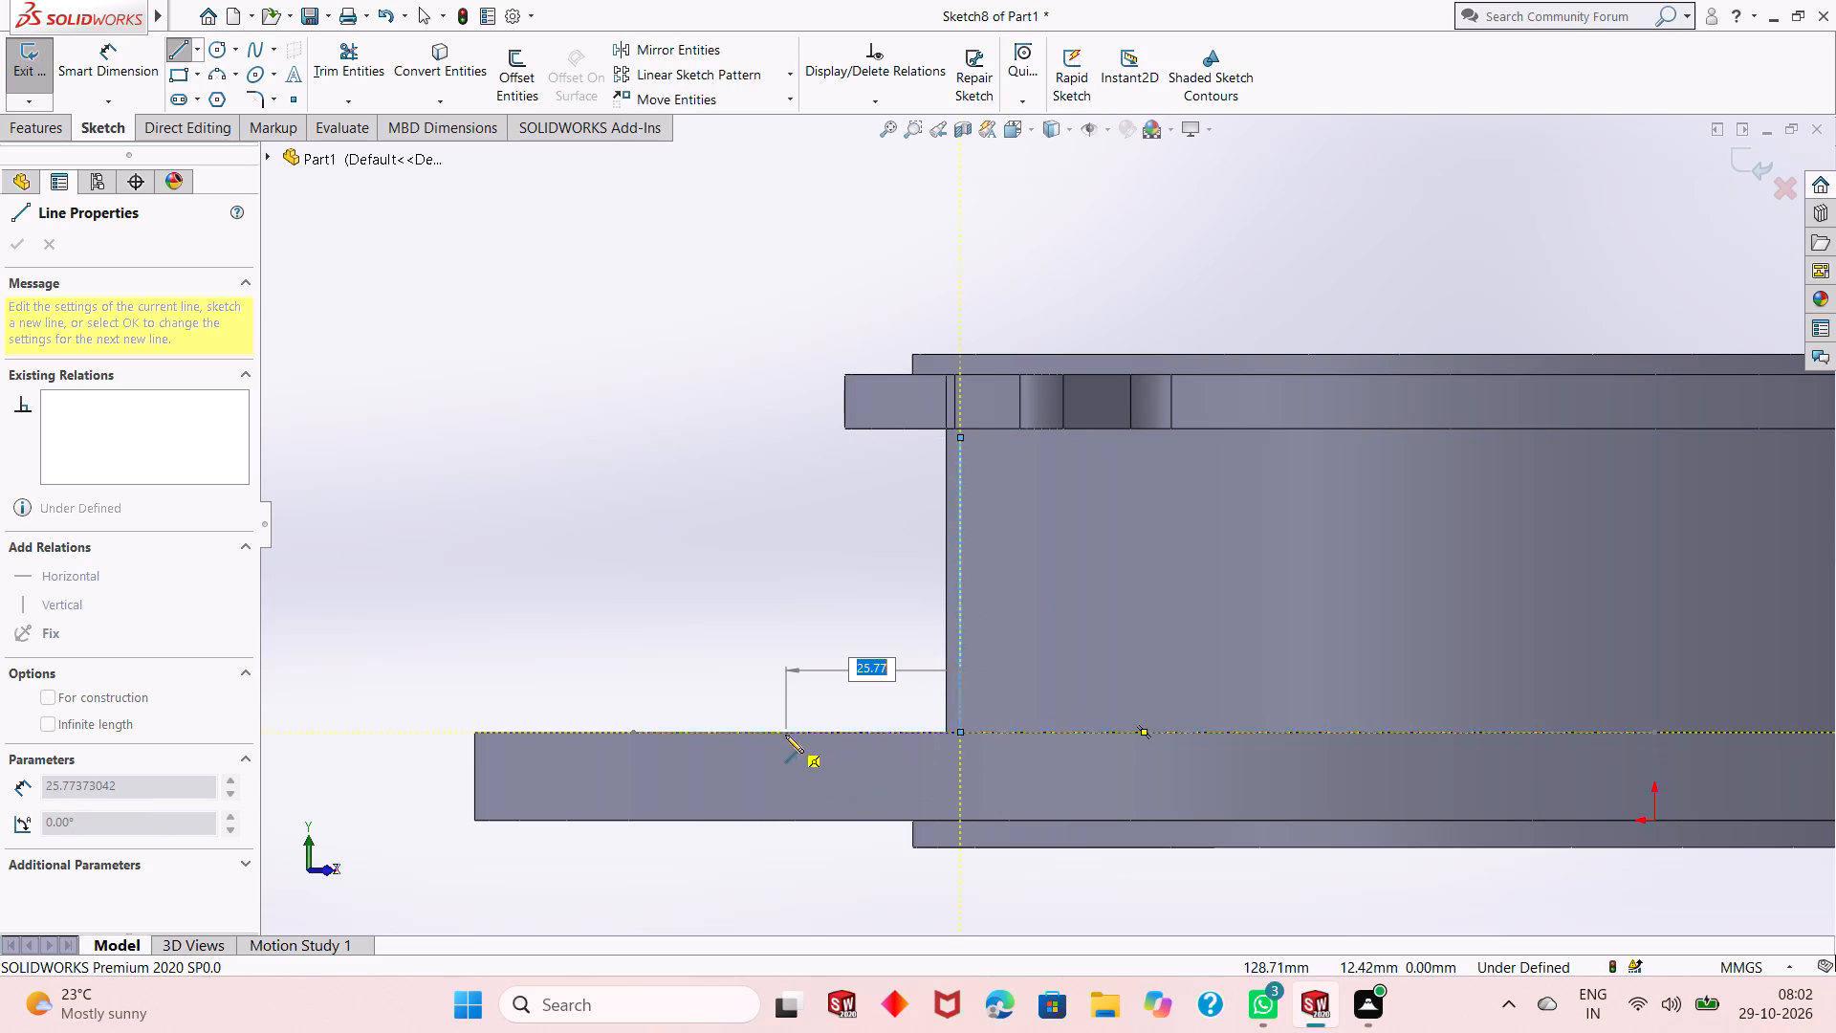
text(30)
key(Return)
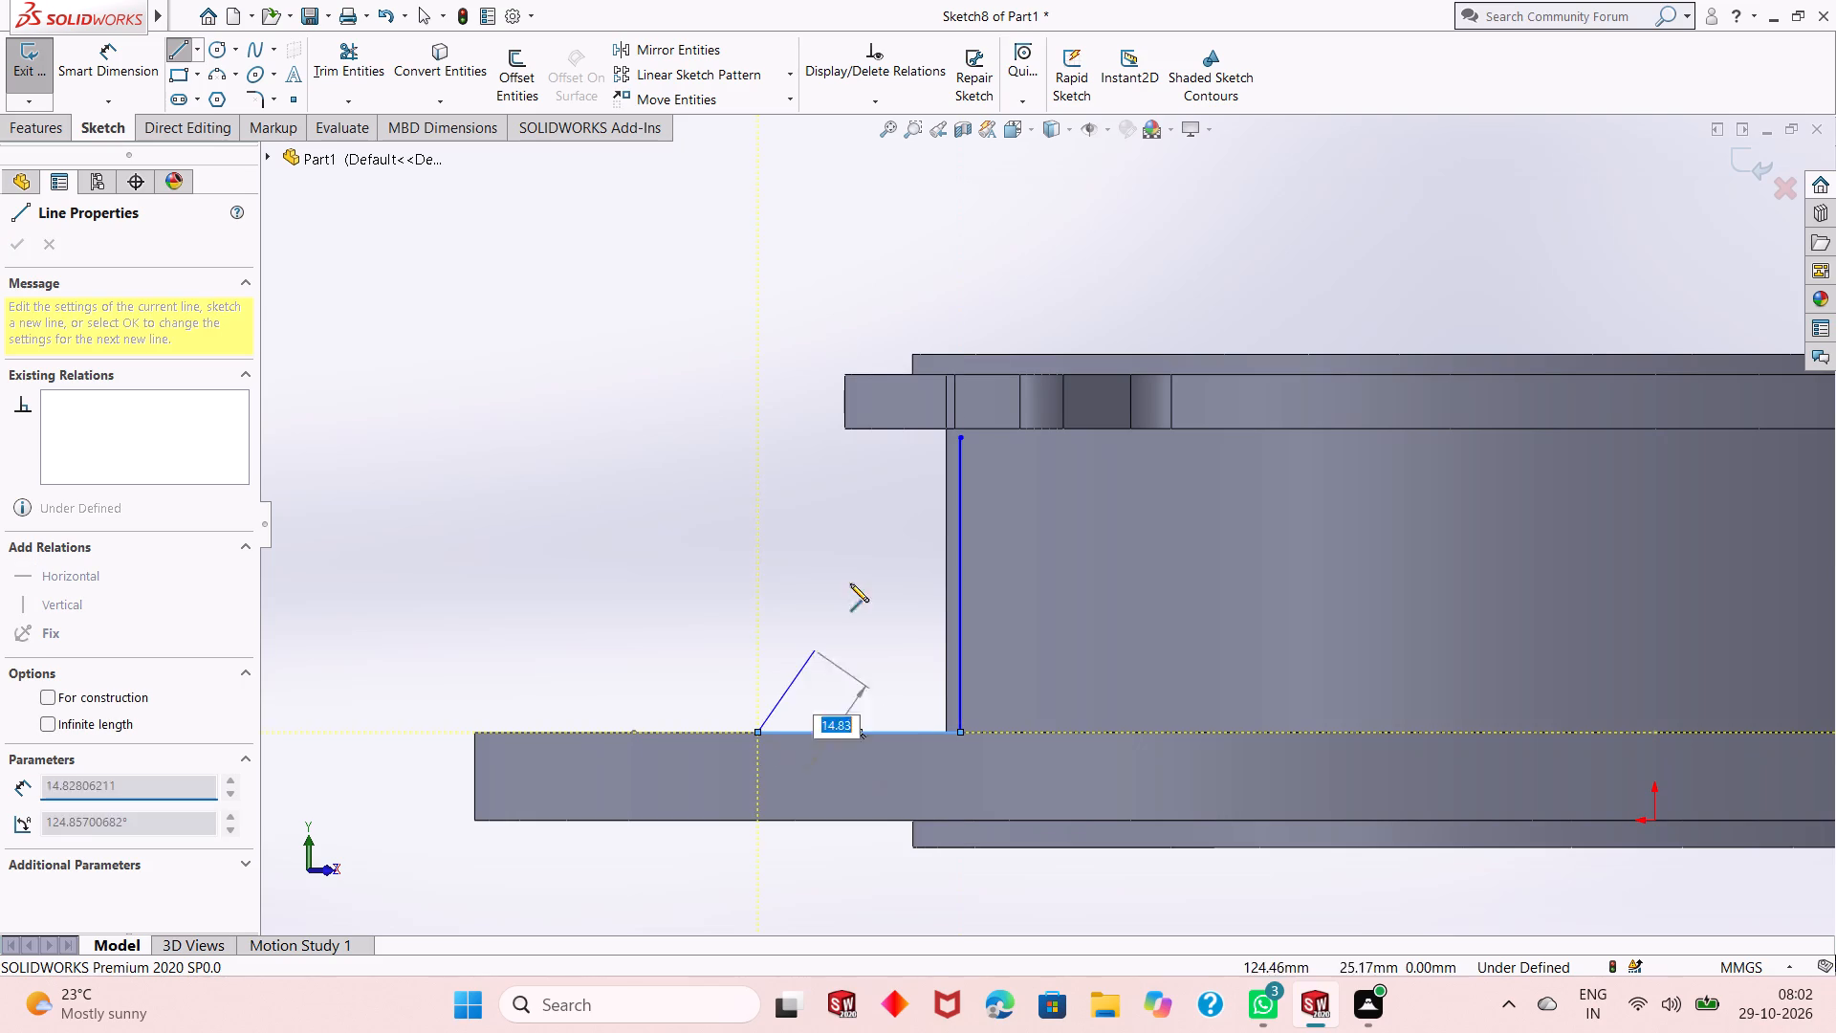
click(957, 438)
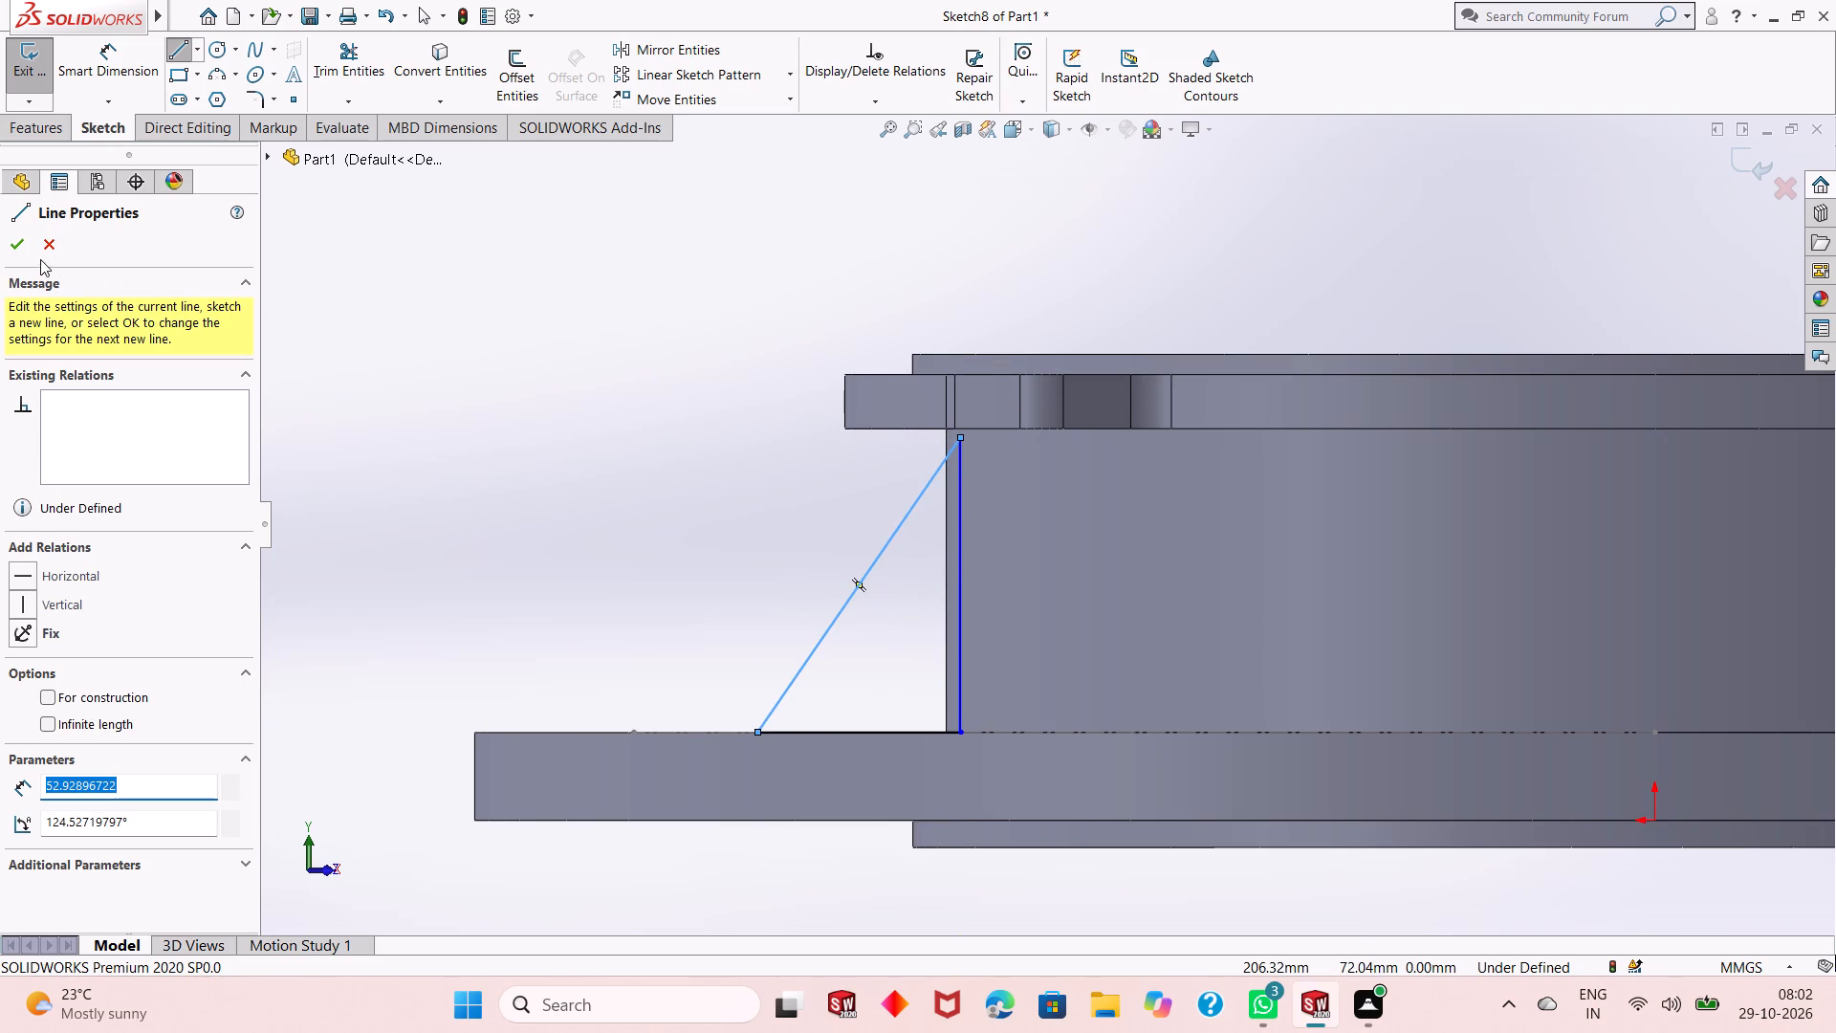
click(10, 249)
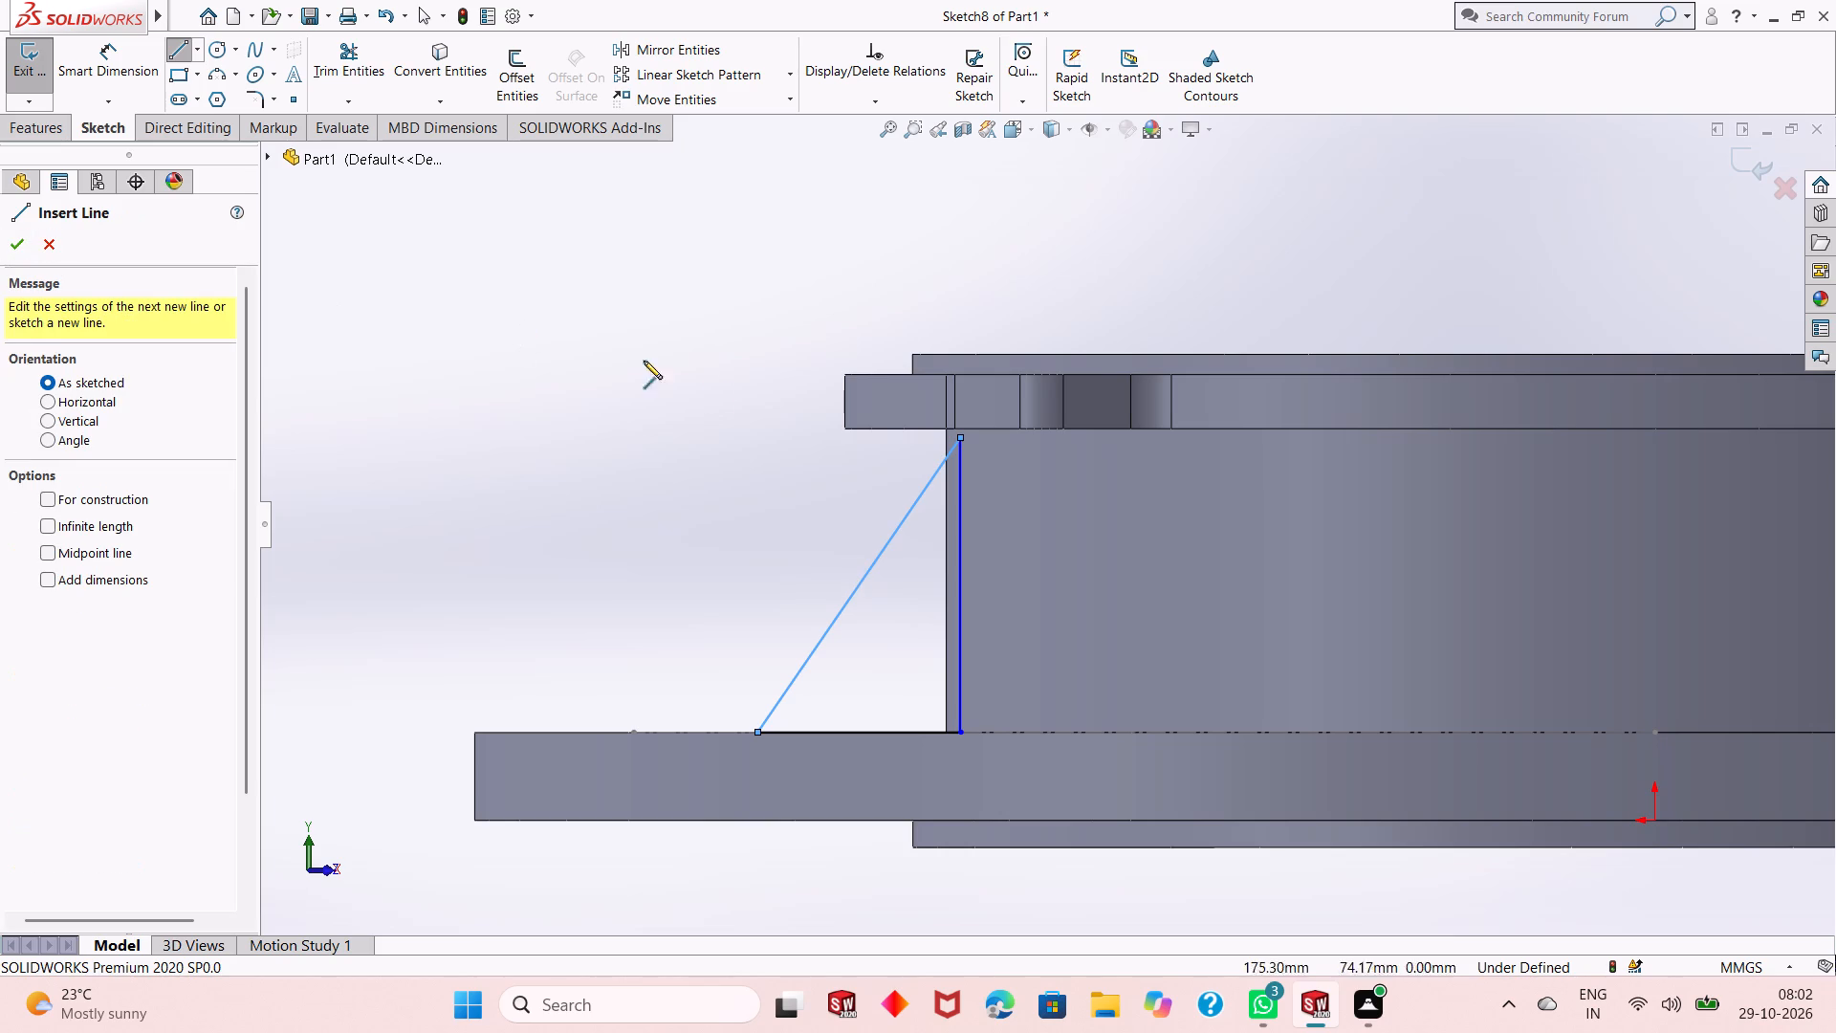
click(18, 254)
right_click(483, 347)
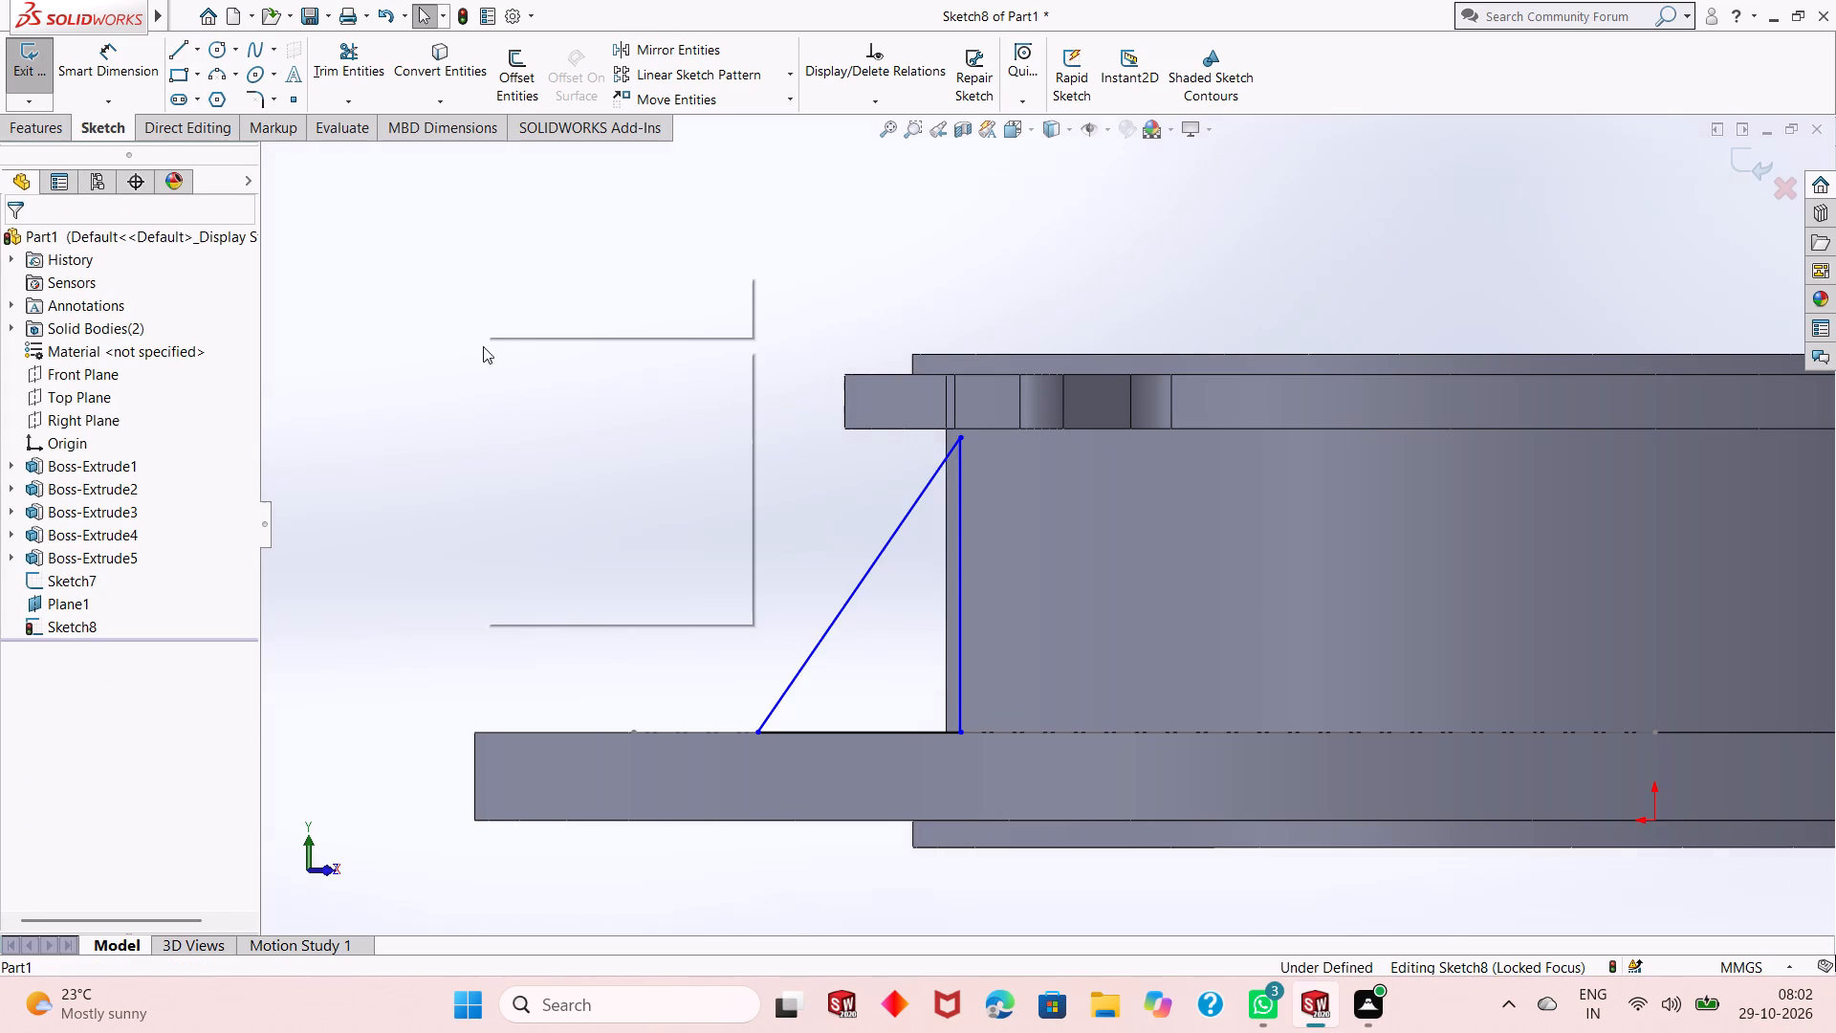
click(454, 364)
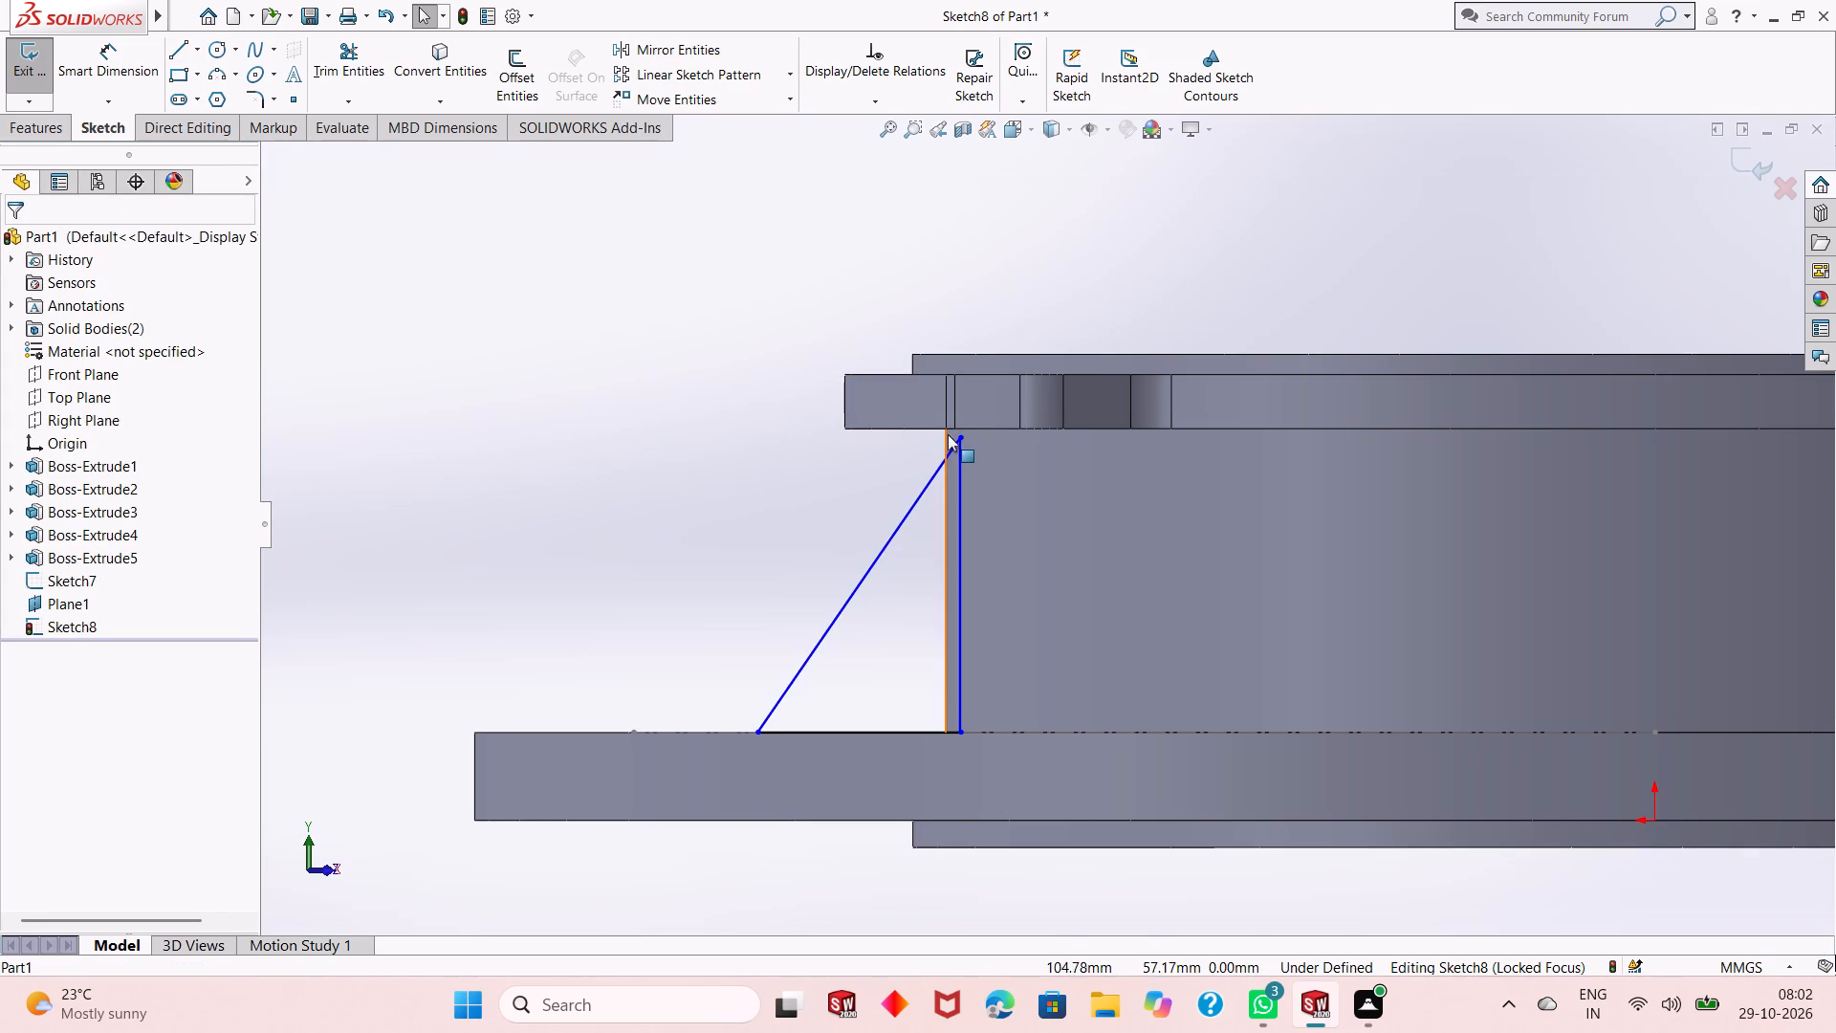
Add Fix relations to the triangle's upper corner below the toothed ring and its outer corner on the disc's top face.
click(959, 441)
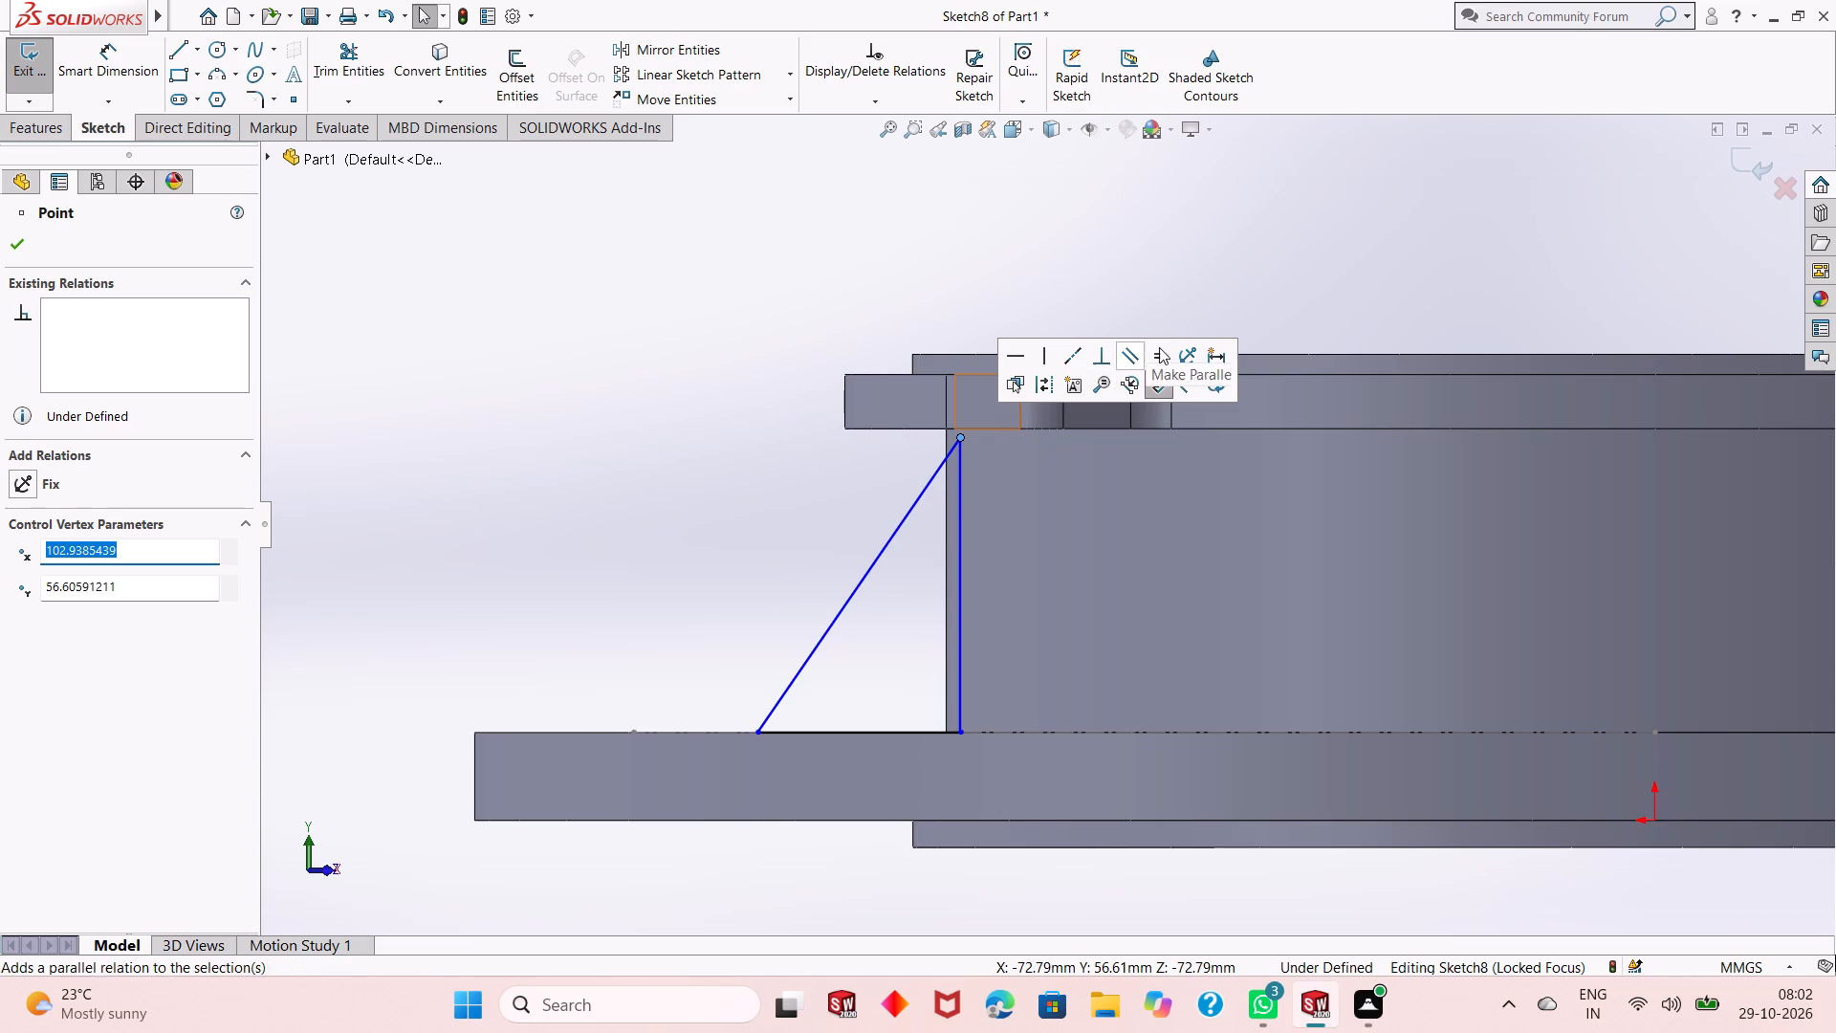
click(1180, 363)
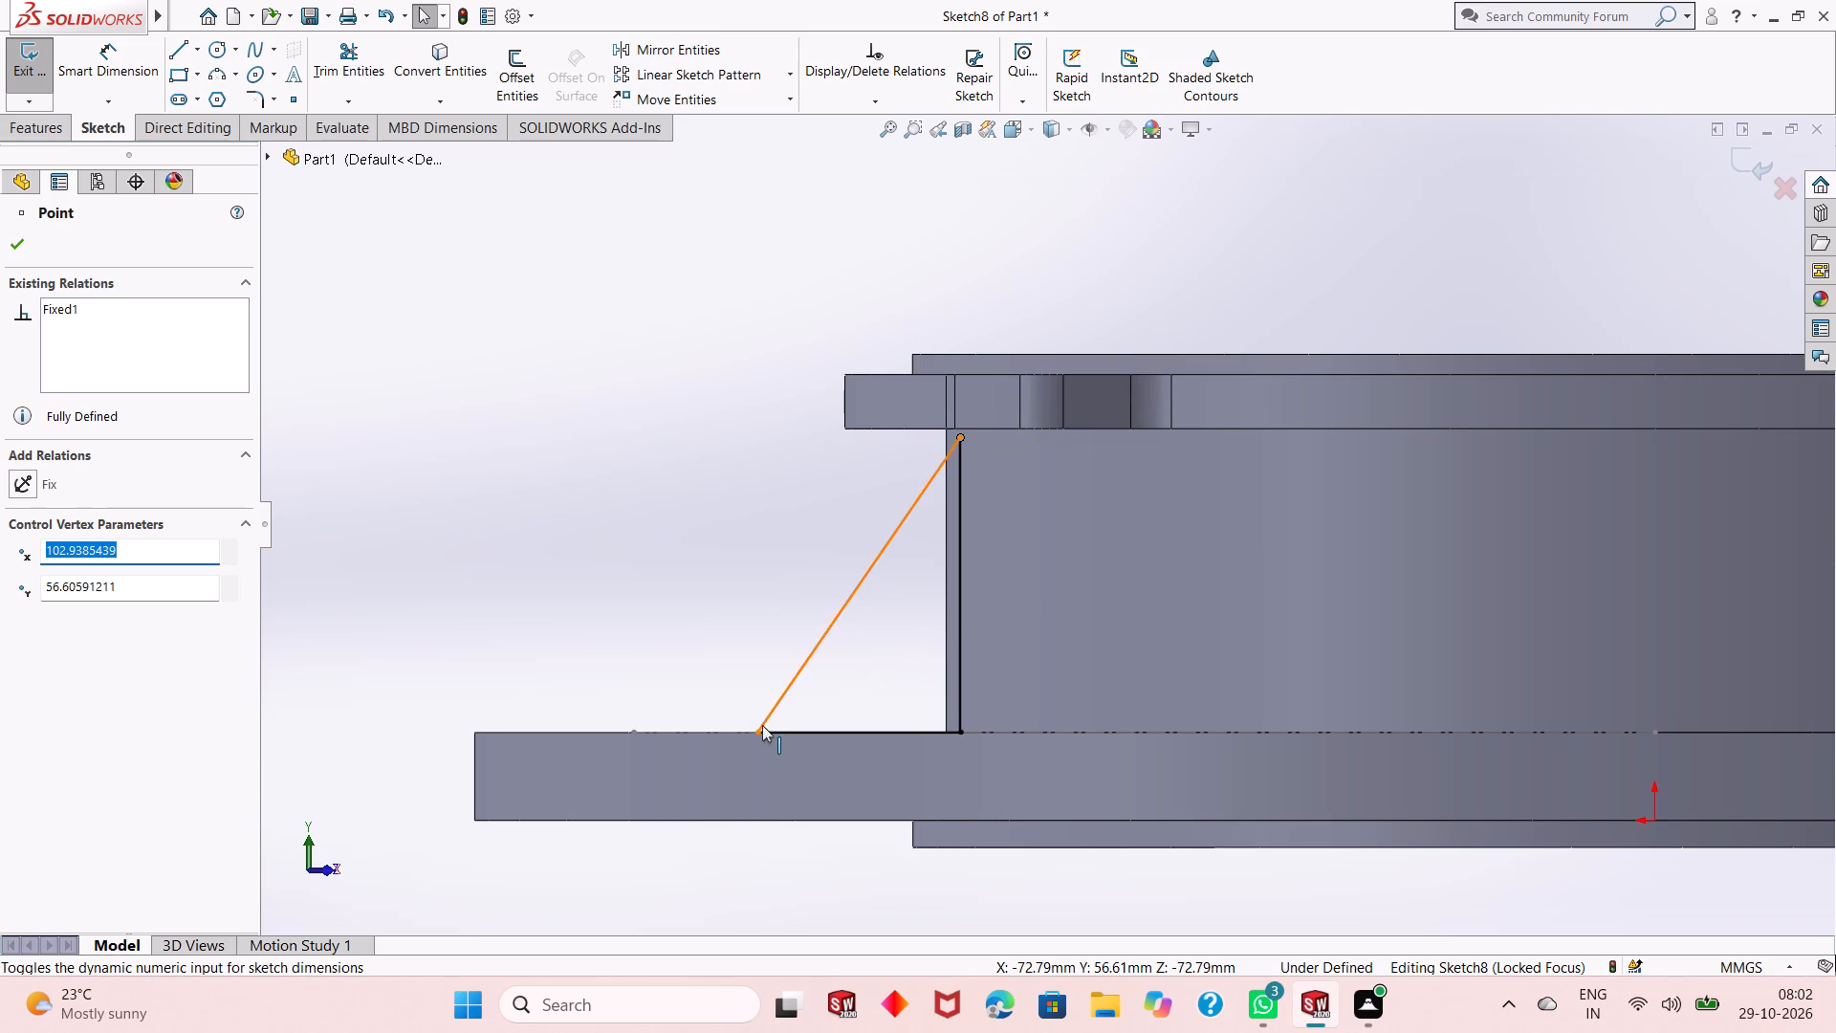
click(760, 730)
click(983, 640)
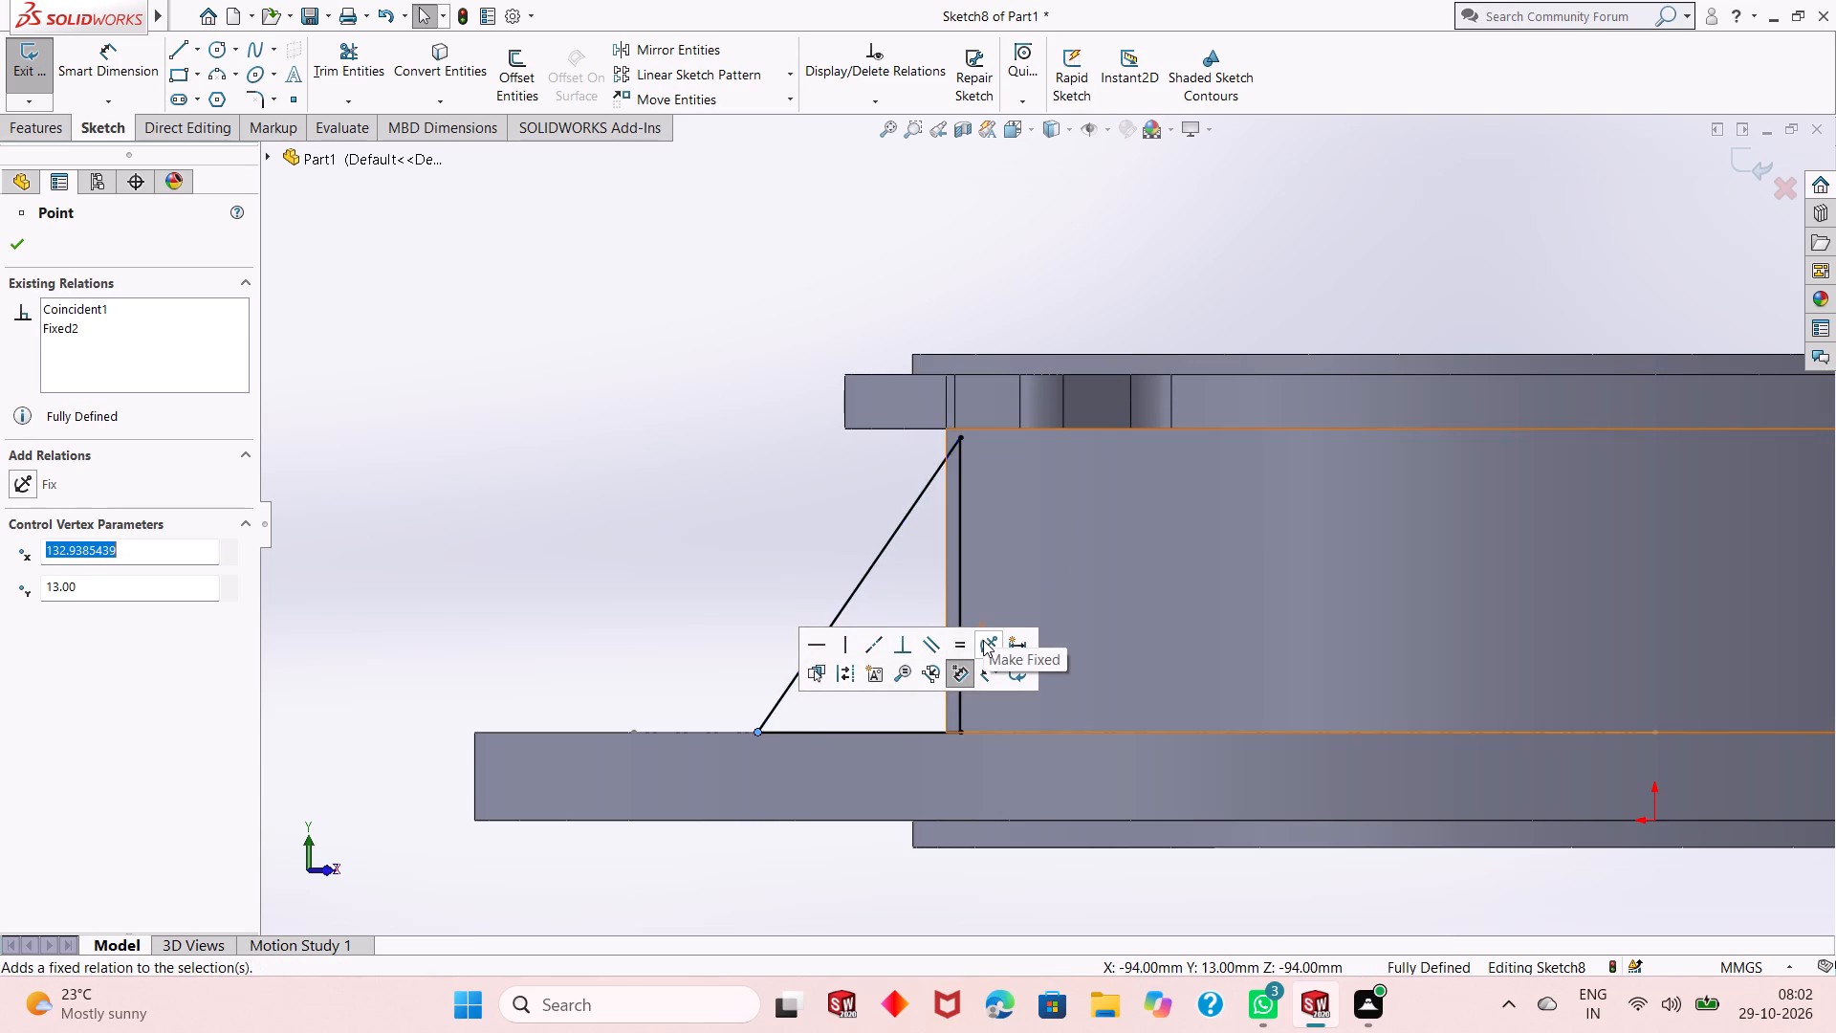
click(16, 244)
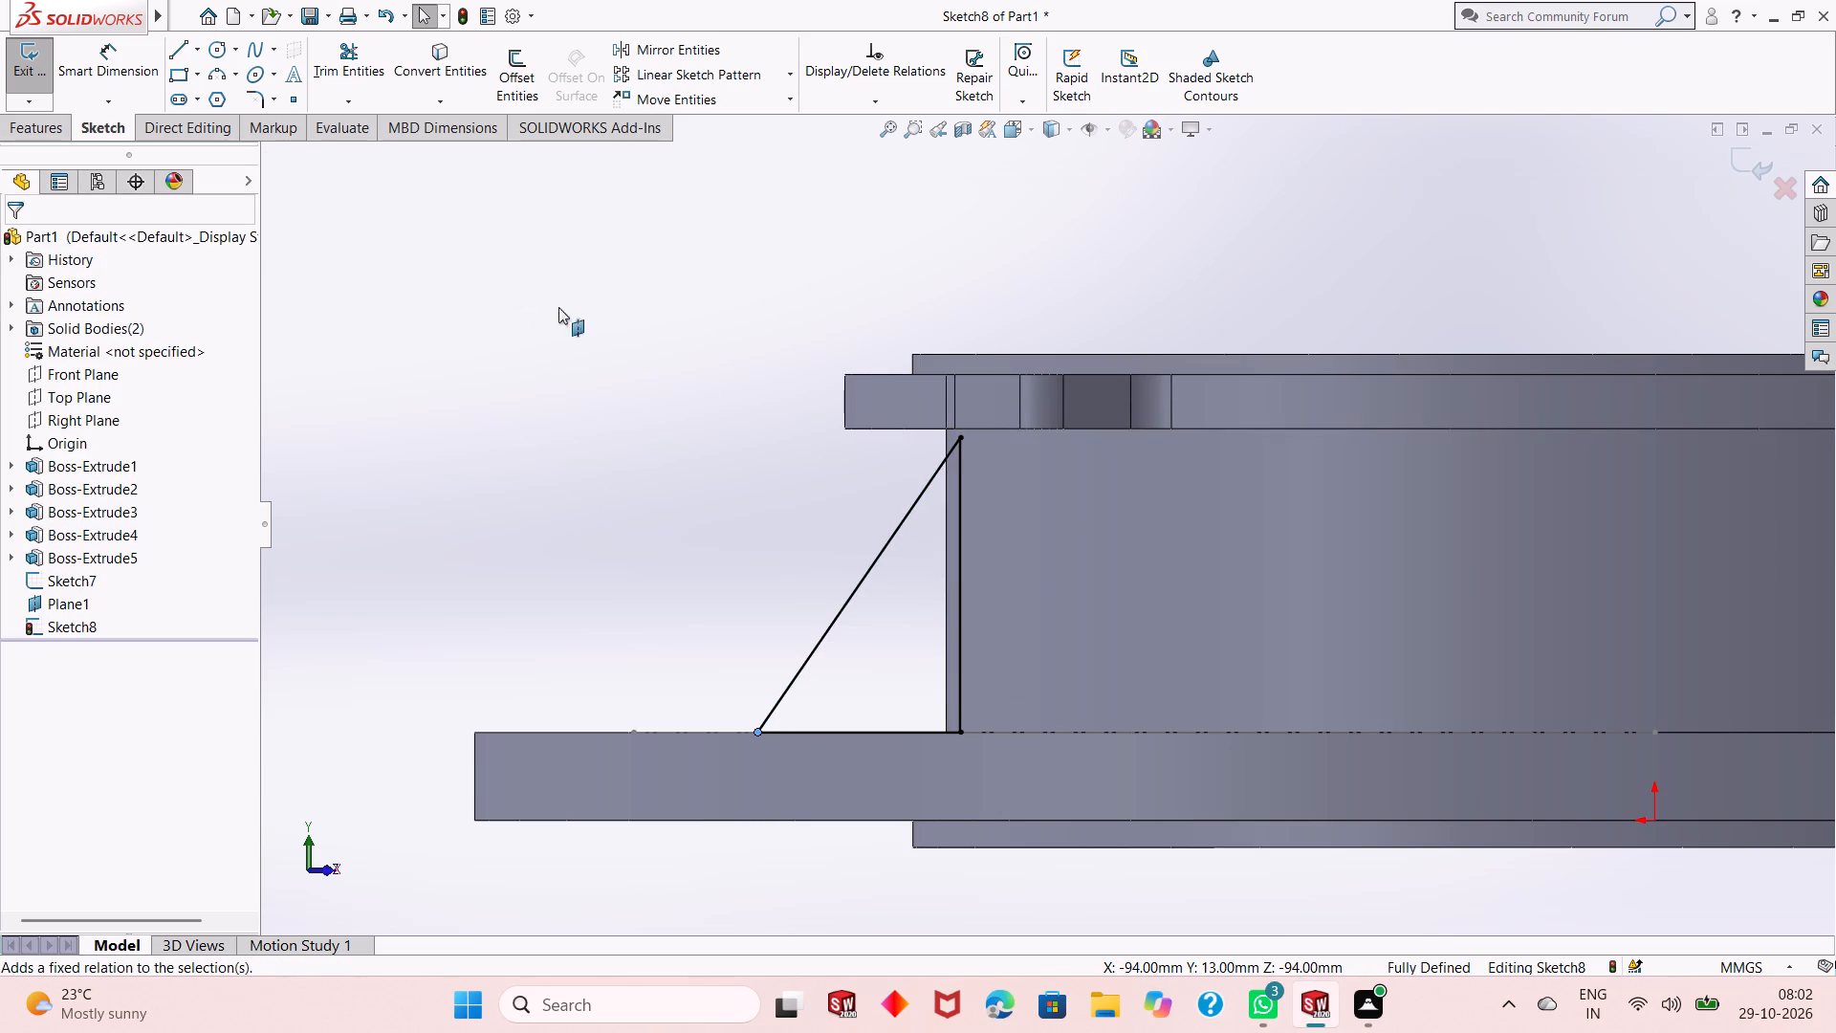
Extrude the fixed triangle profile as a Mid Plane boss 10 mm thick with Merge result on.
click(50, 127)
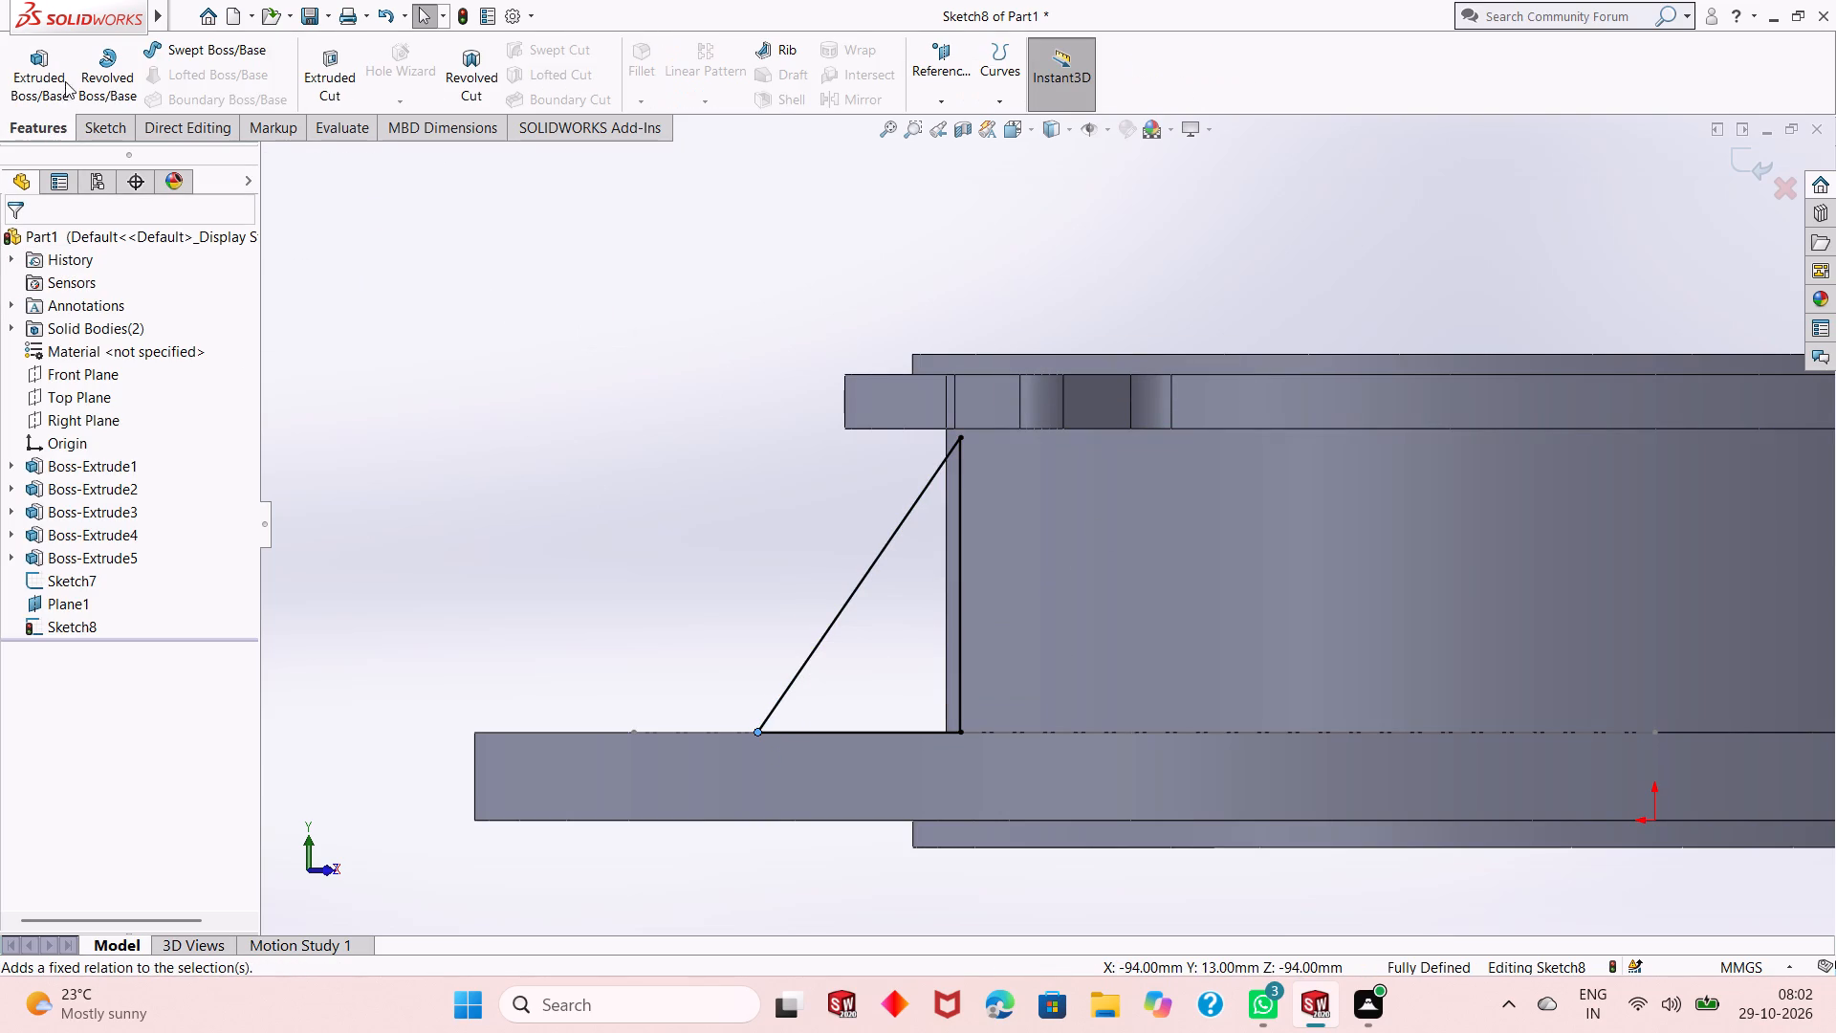
click(65, 78)
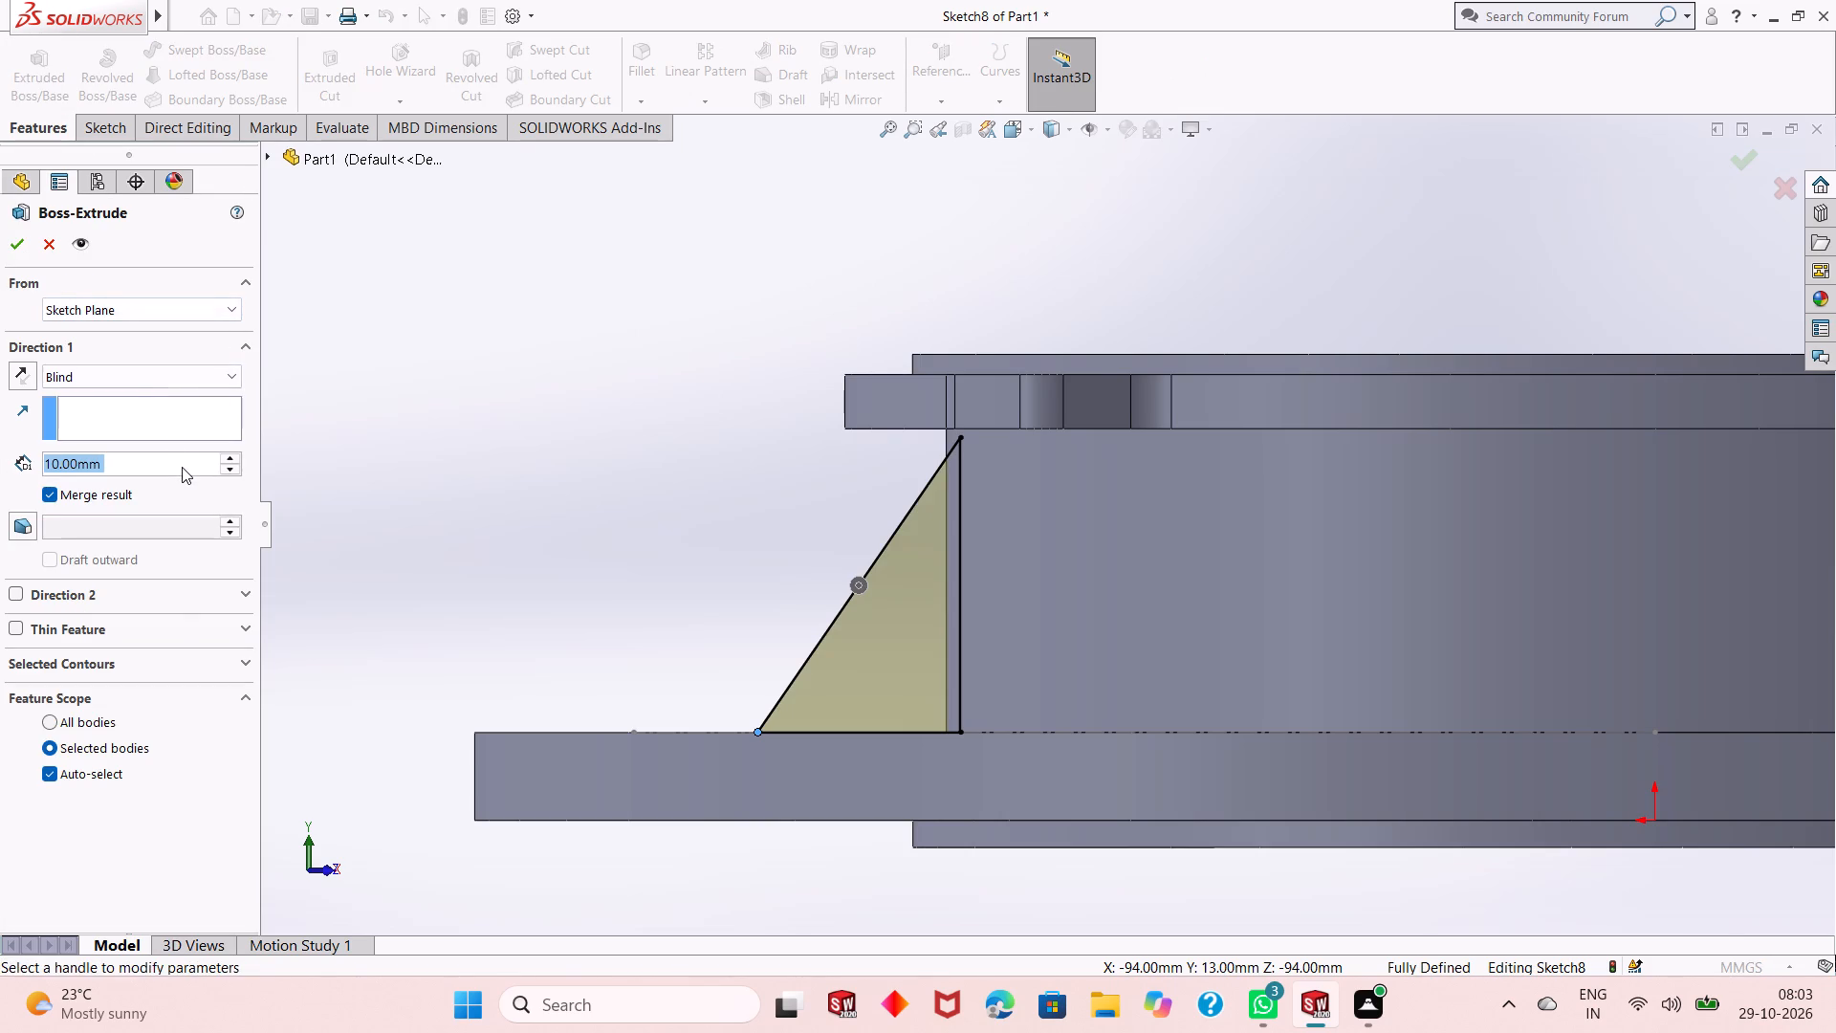
click(138, 385)
click(140, 493)
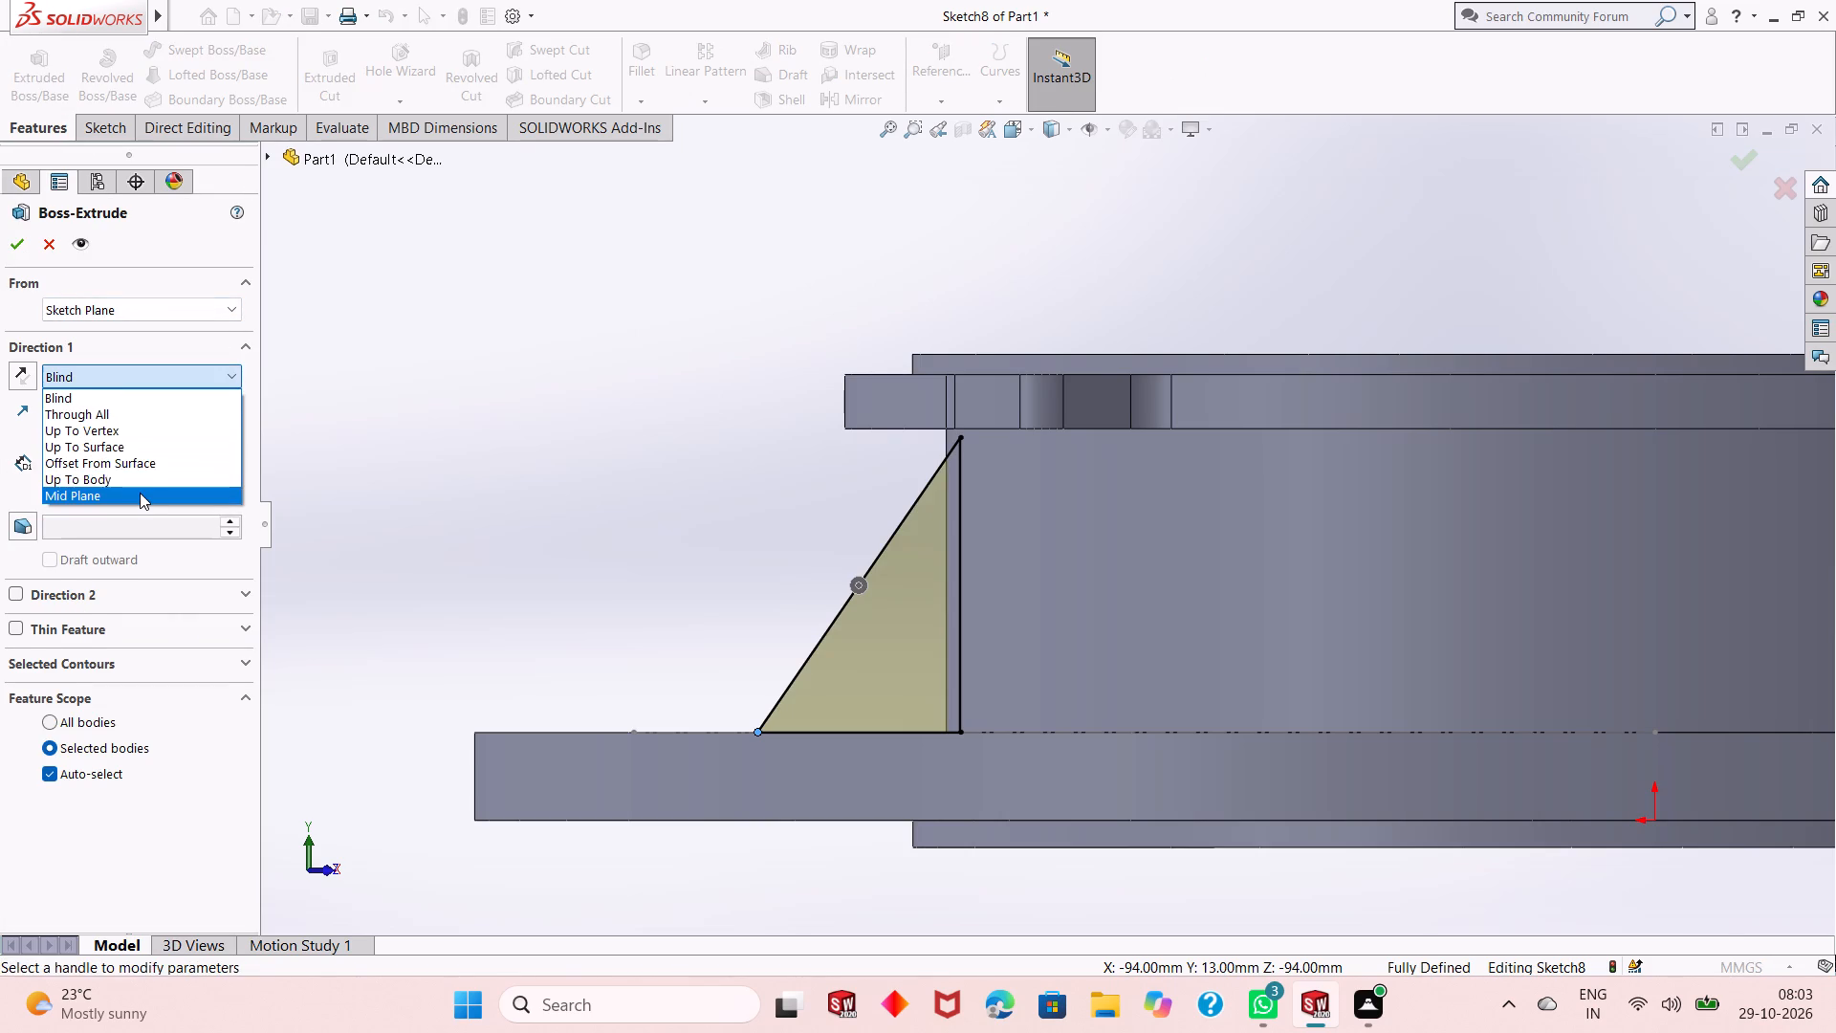
click(23, 239)
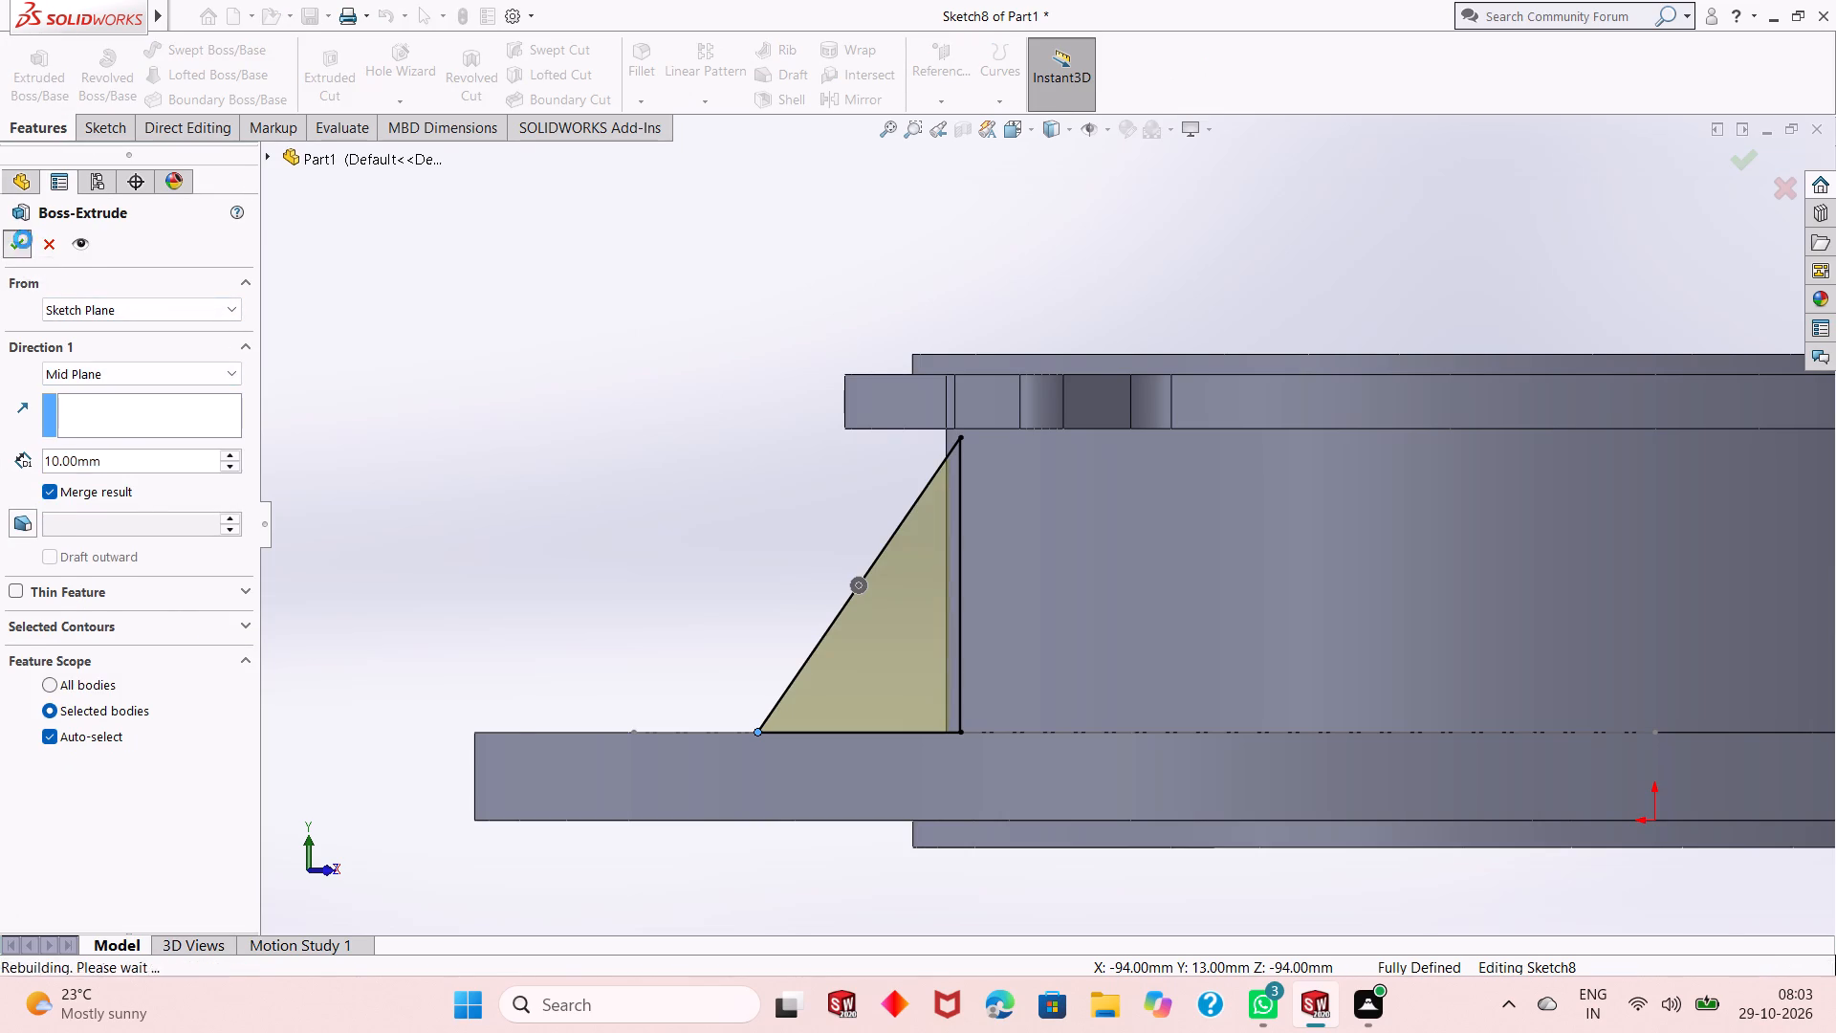
click(561, 422)
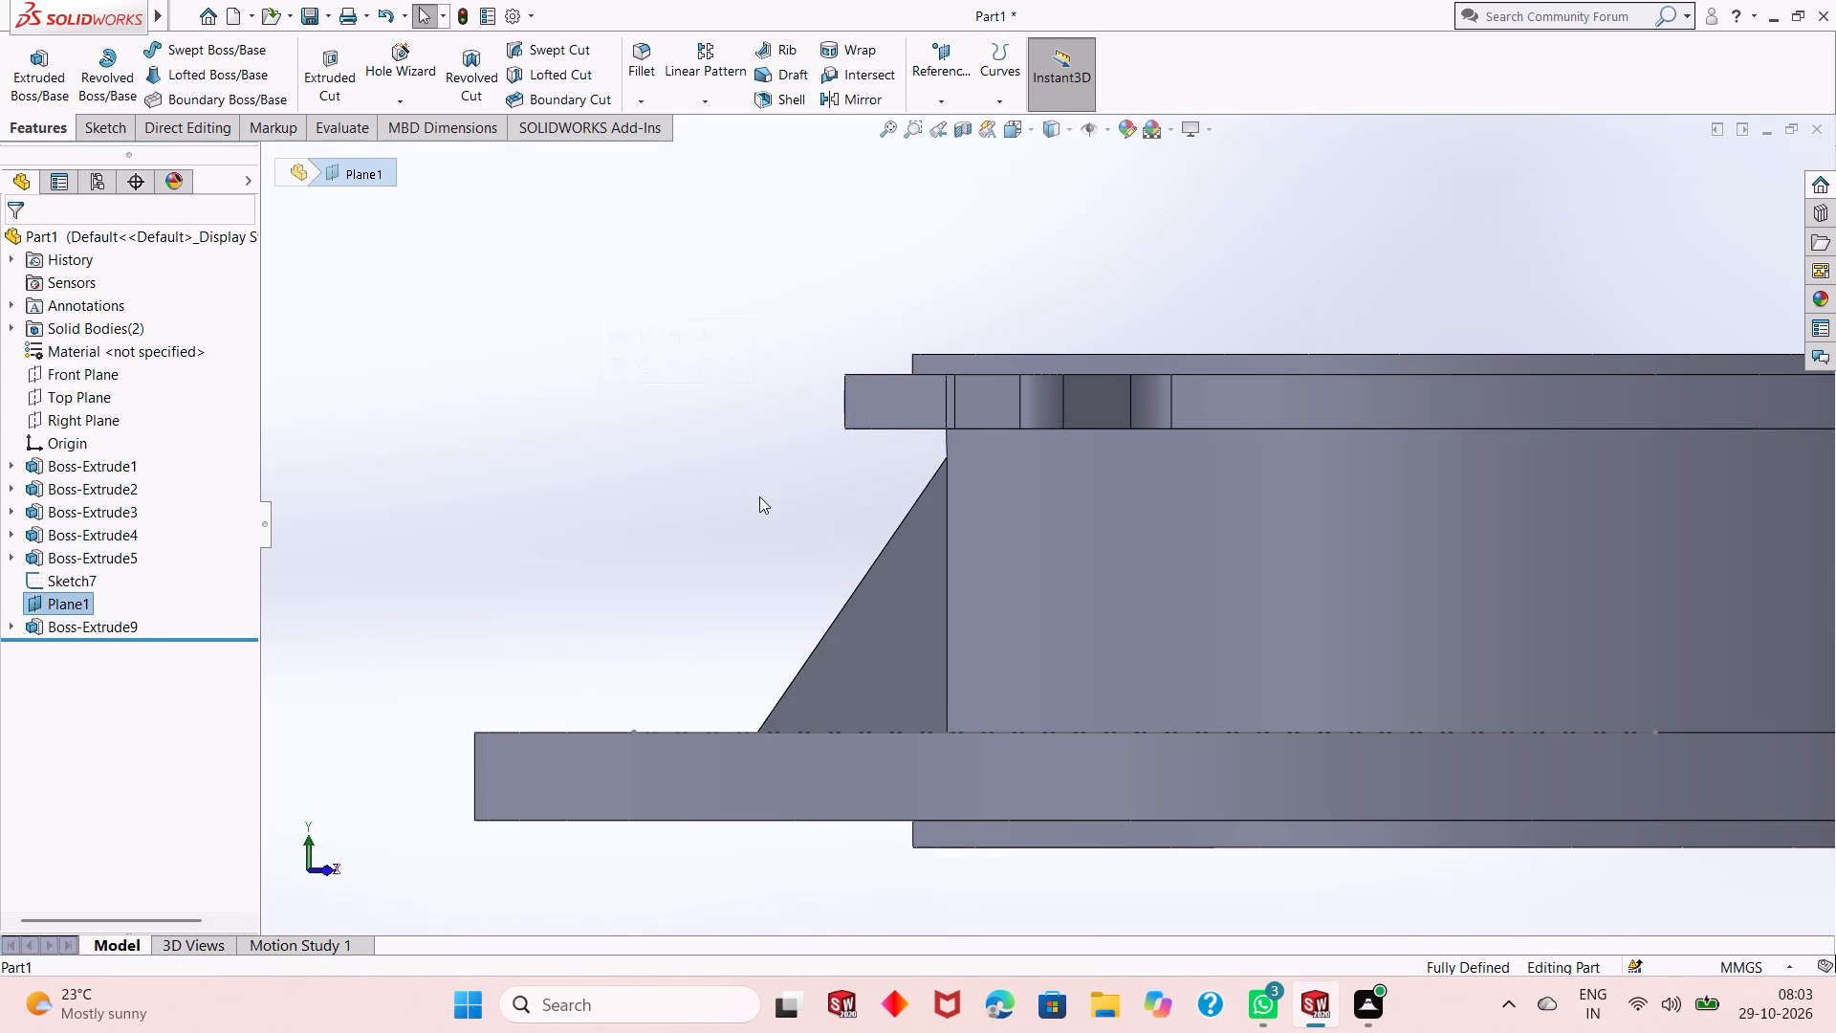
Examine the new triangular rib and how it meets the boss, toothed ring and disc from several angles.
scroll(760, 497, up, 1)
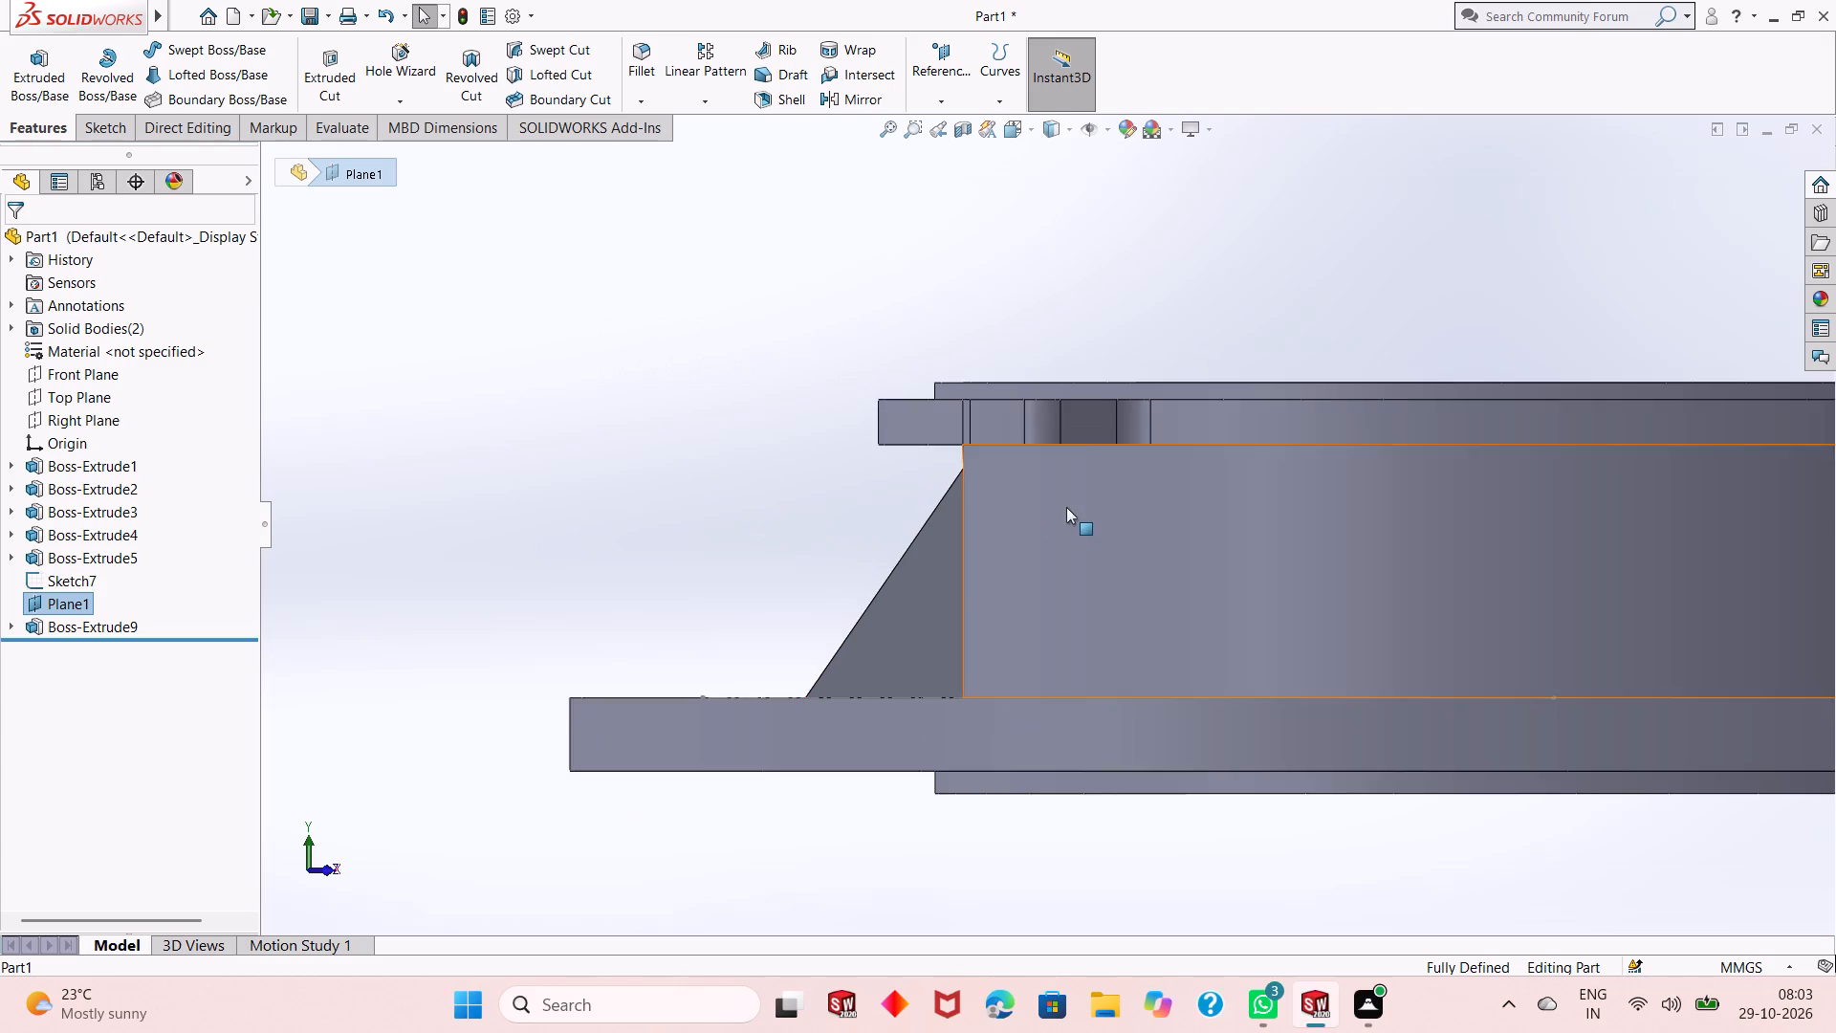
scroll(1066, 507, down, 1)
middle_drag(768, 560, 811, 559)
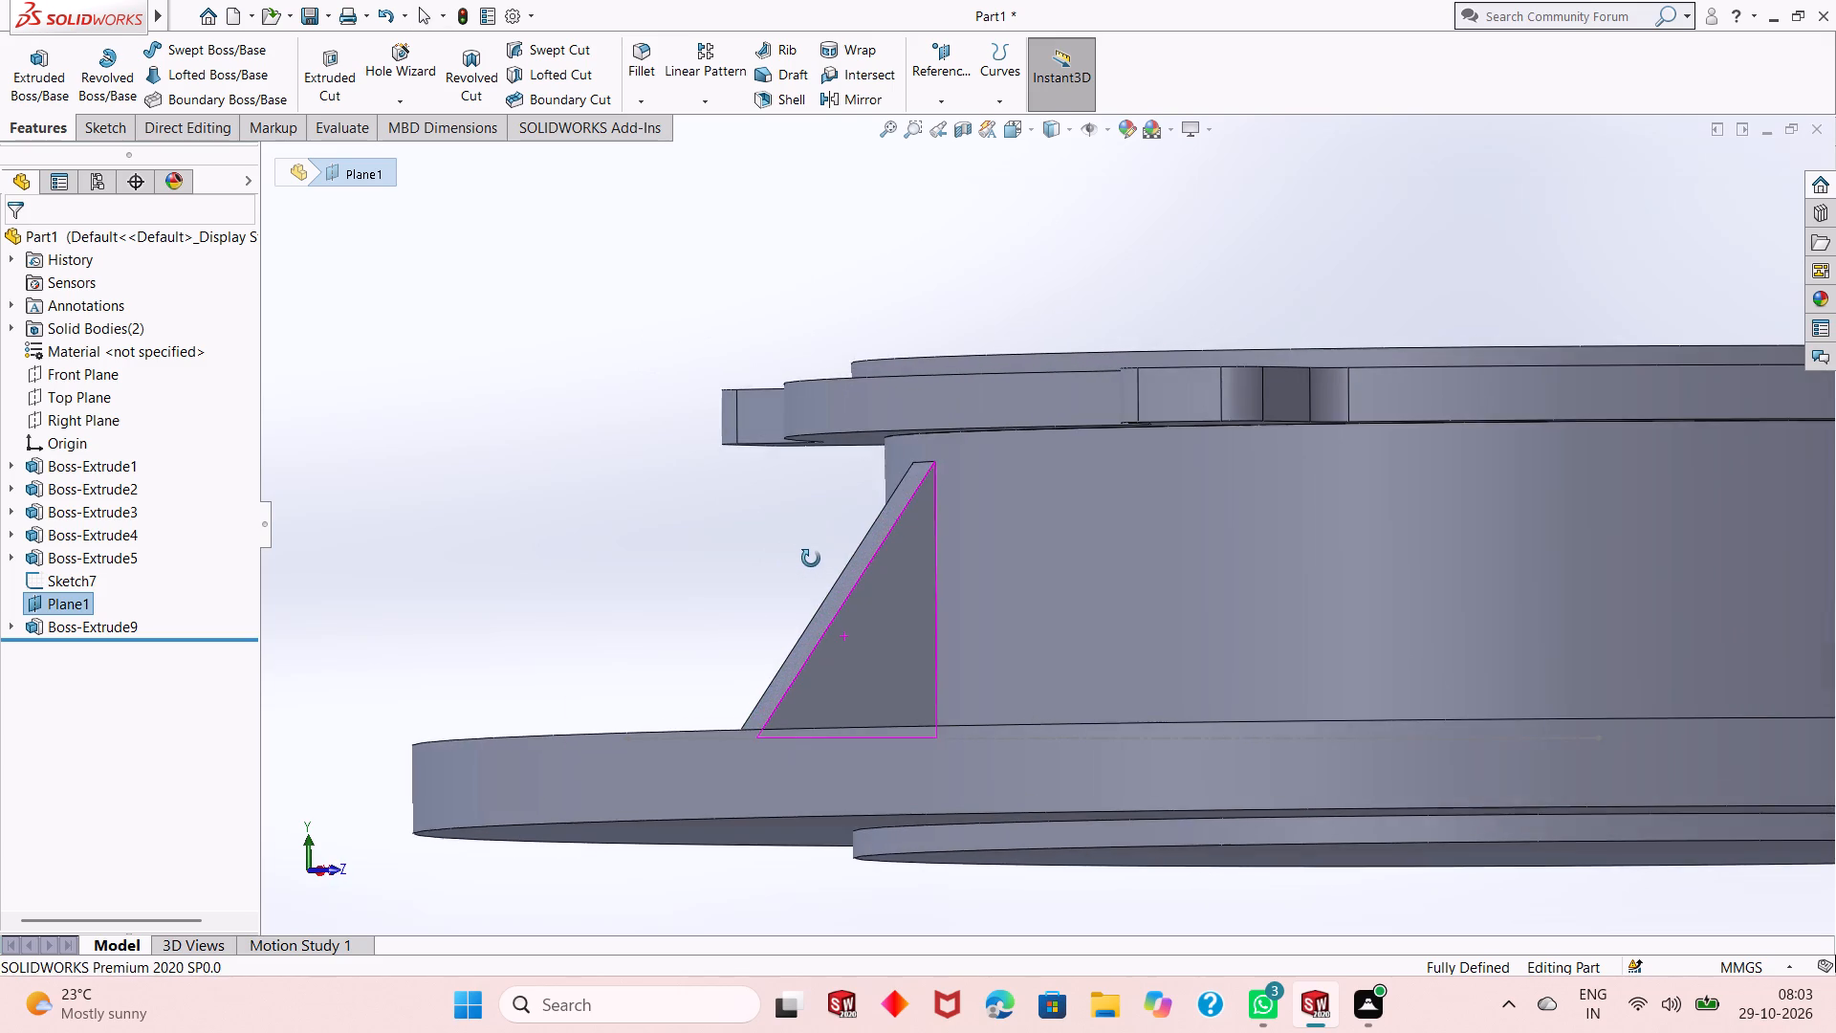
middle_drag(811, 559, 848, 622)
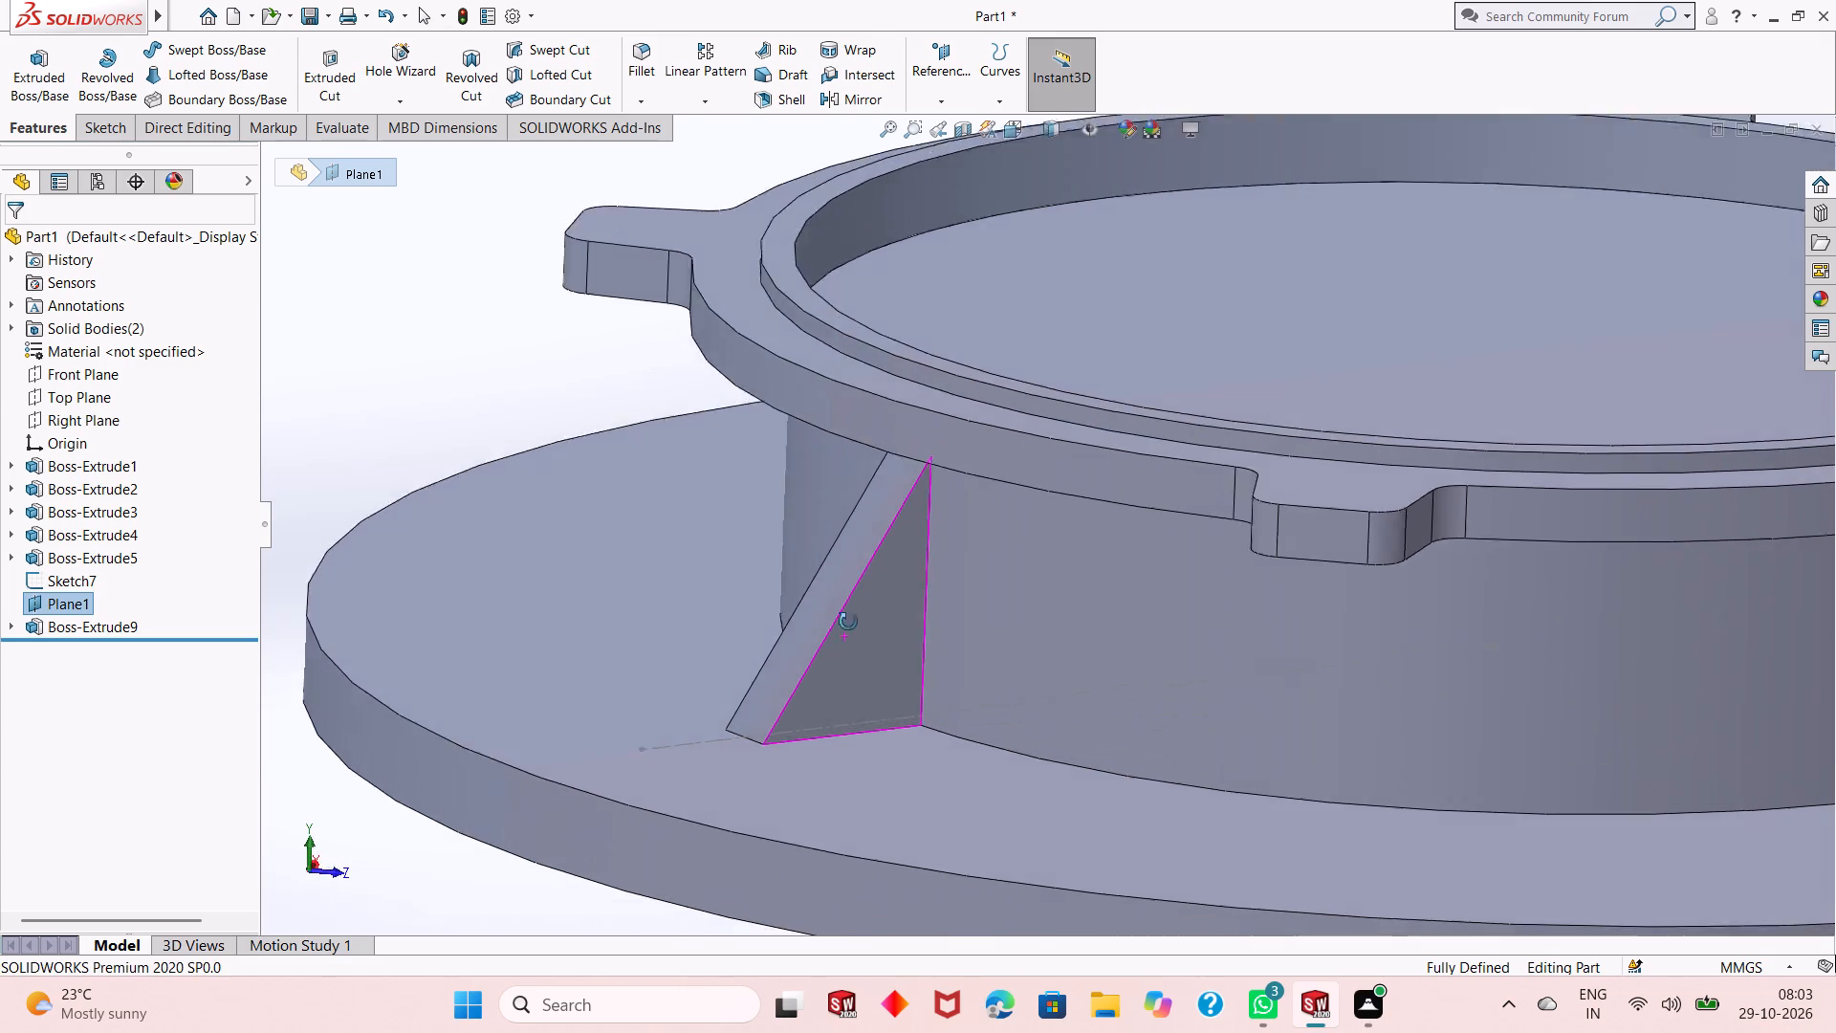
middle_drag(848, 622, 954, 659)
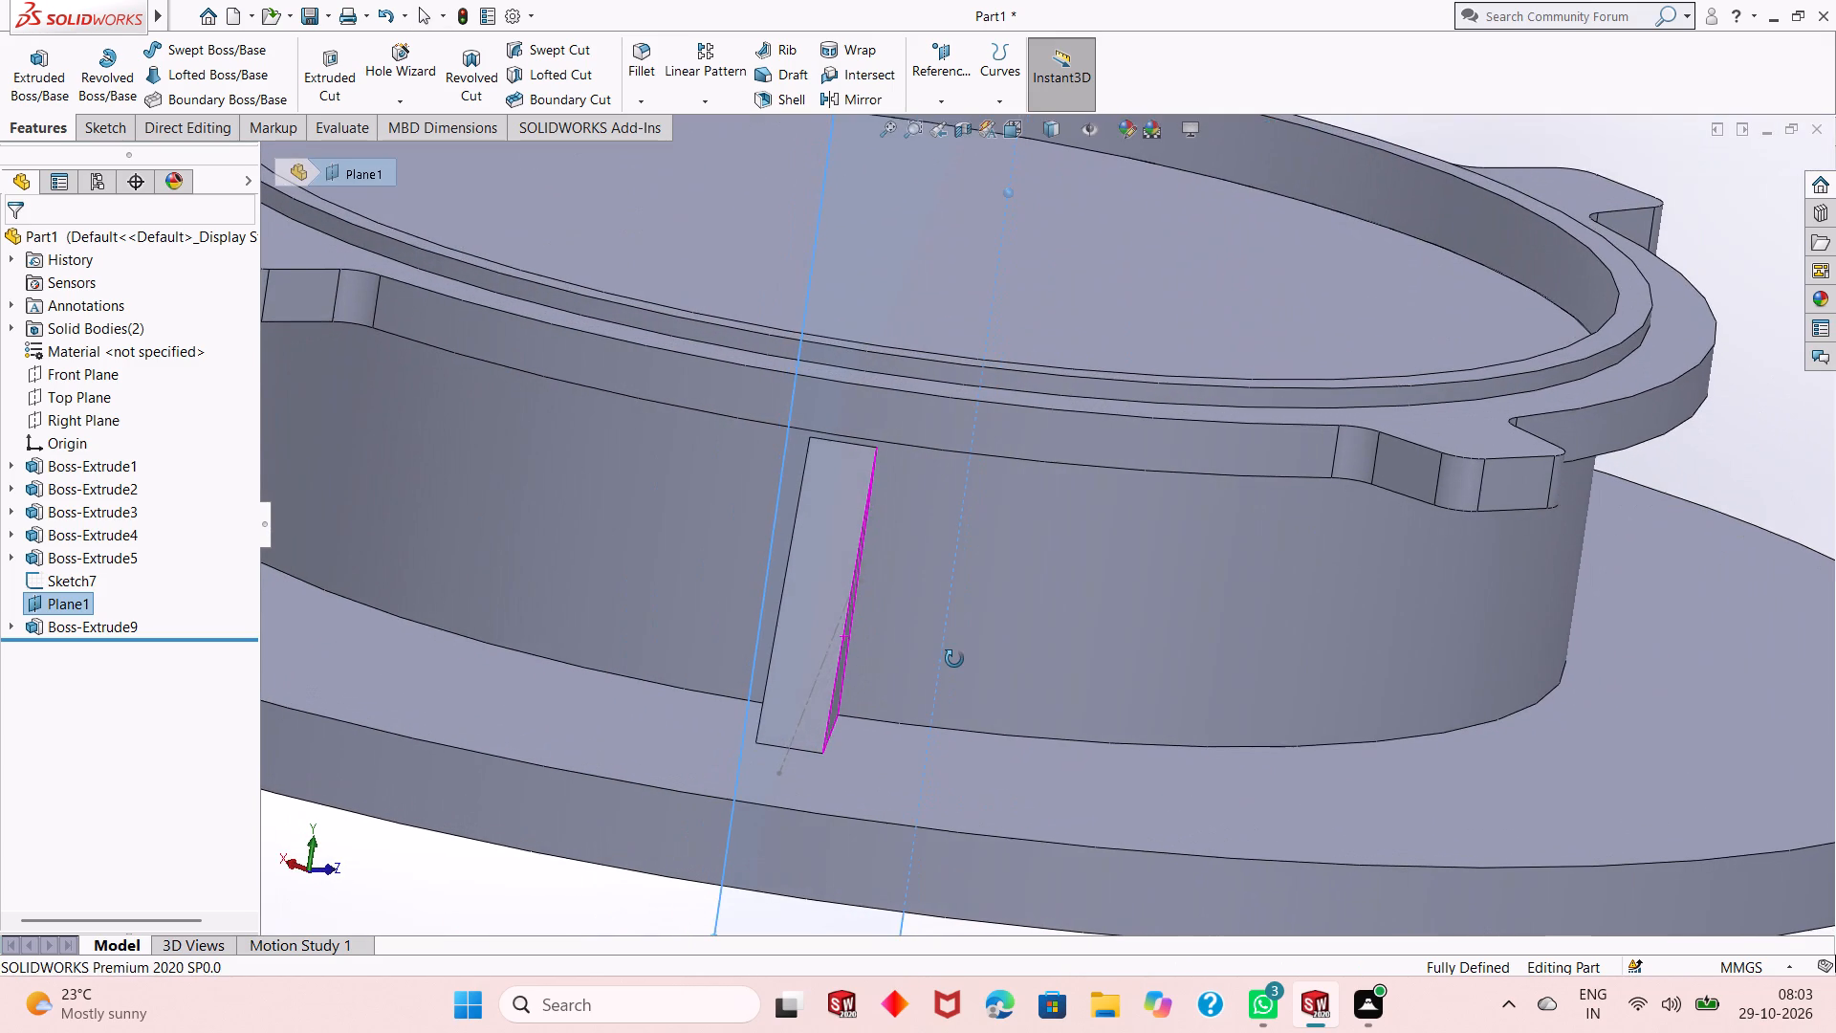
middle_drag(954, 659, 909, 665)
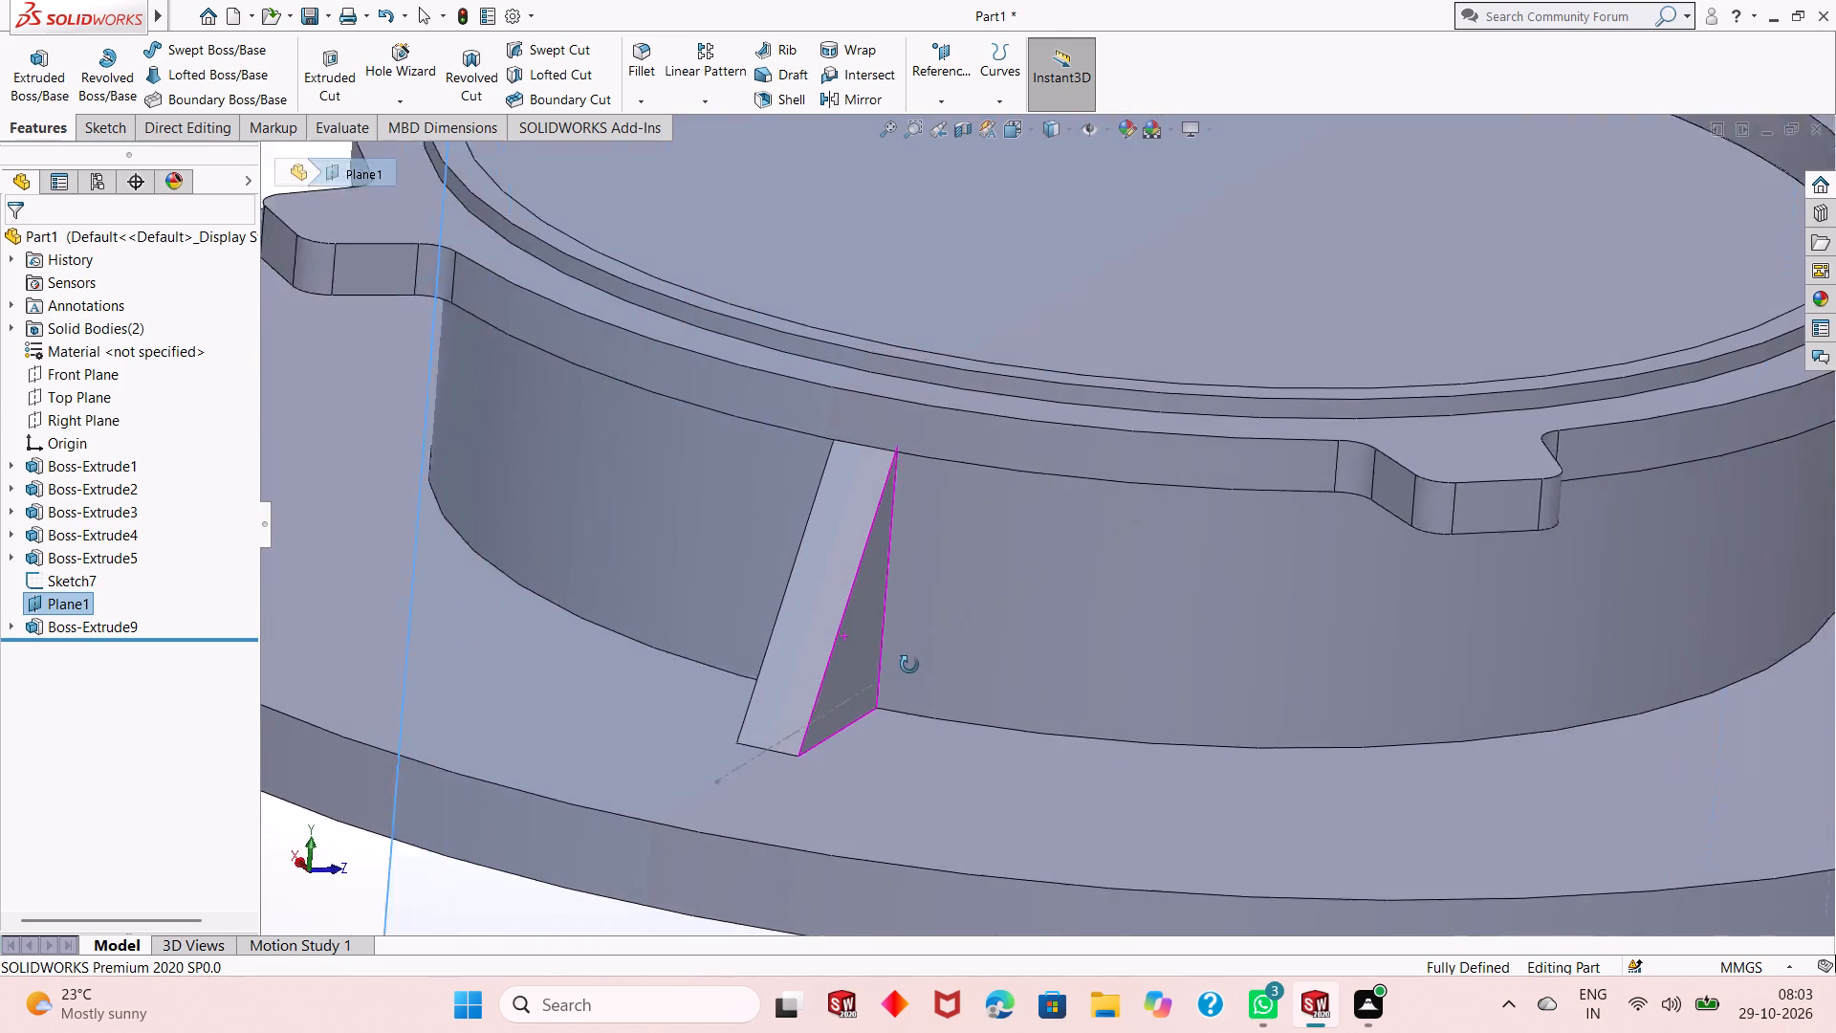
middle_drag(909, 665, 891, 701)
scroll(890, 704, up, 7)
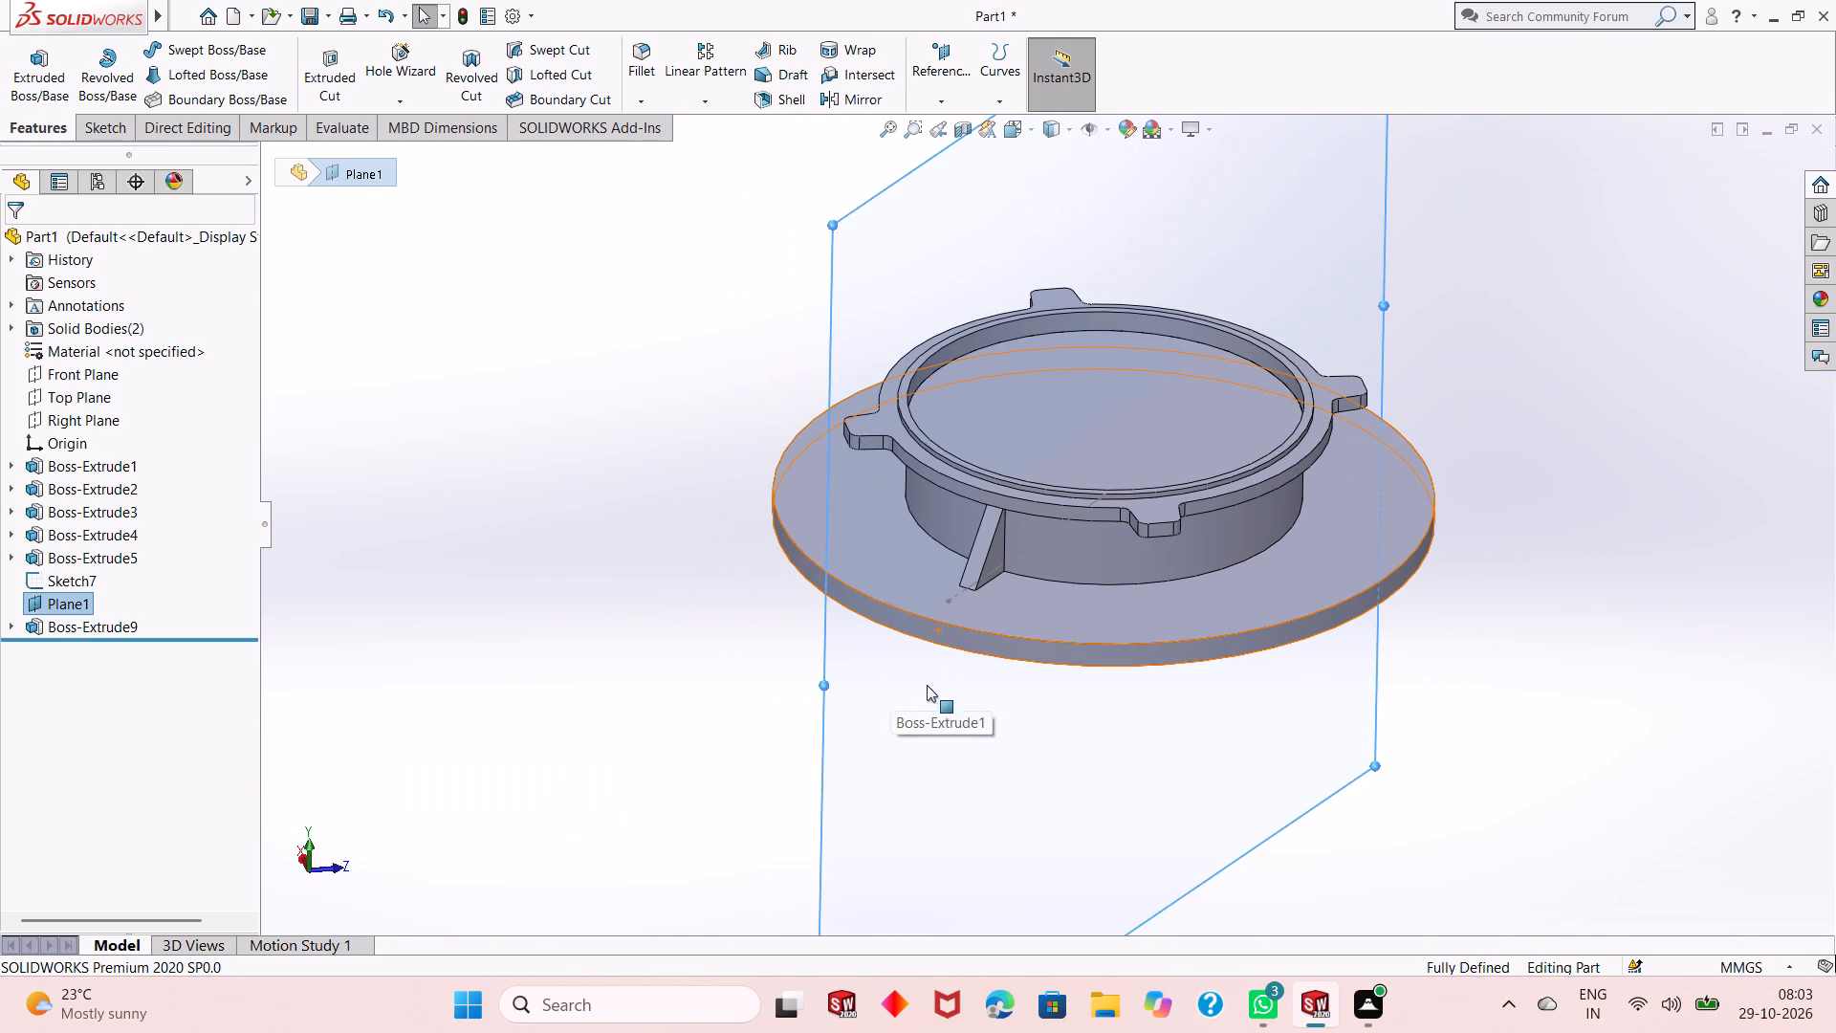
middle_drag(992, 651, 996, 596)
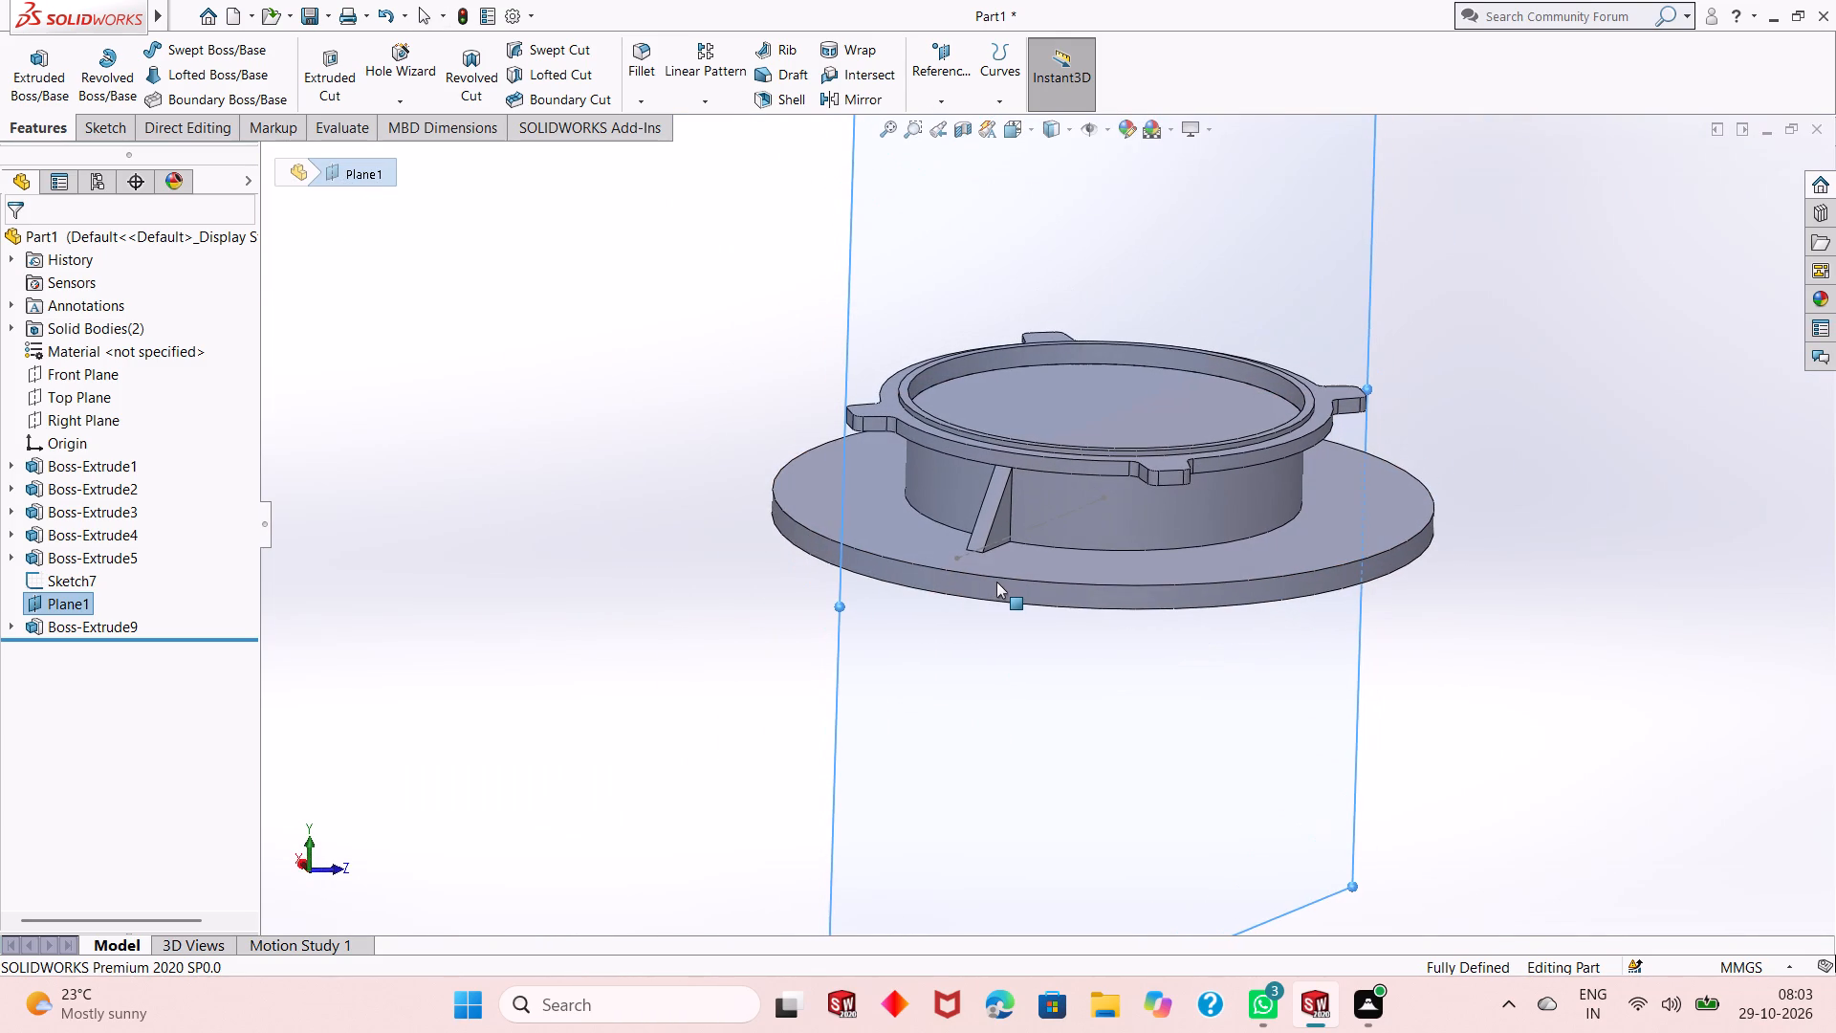
middle_drag(984, 588, 889, 638)
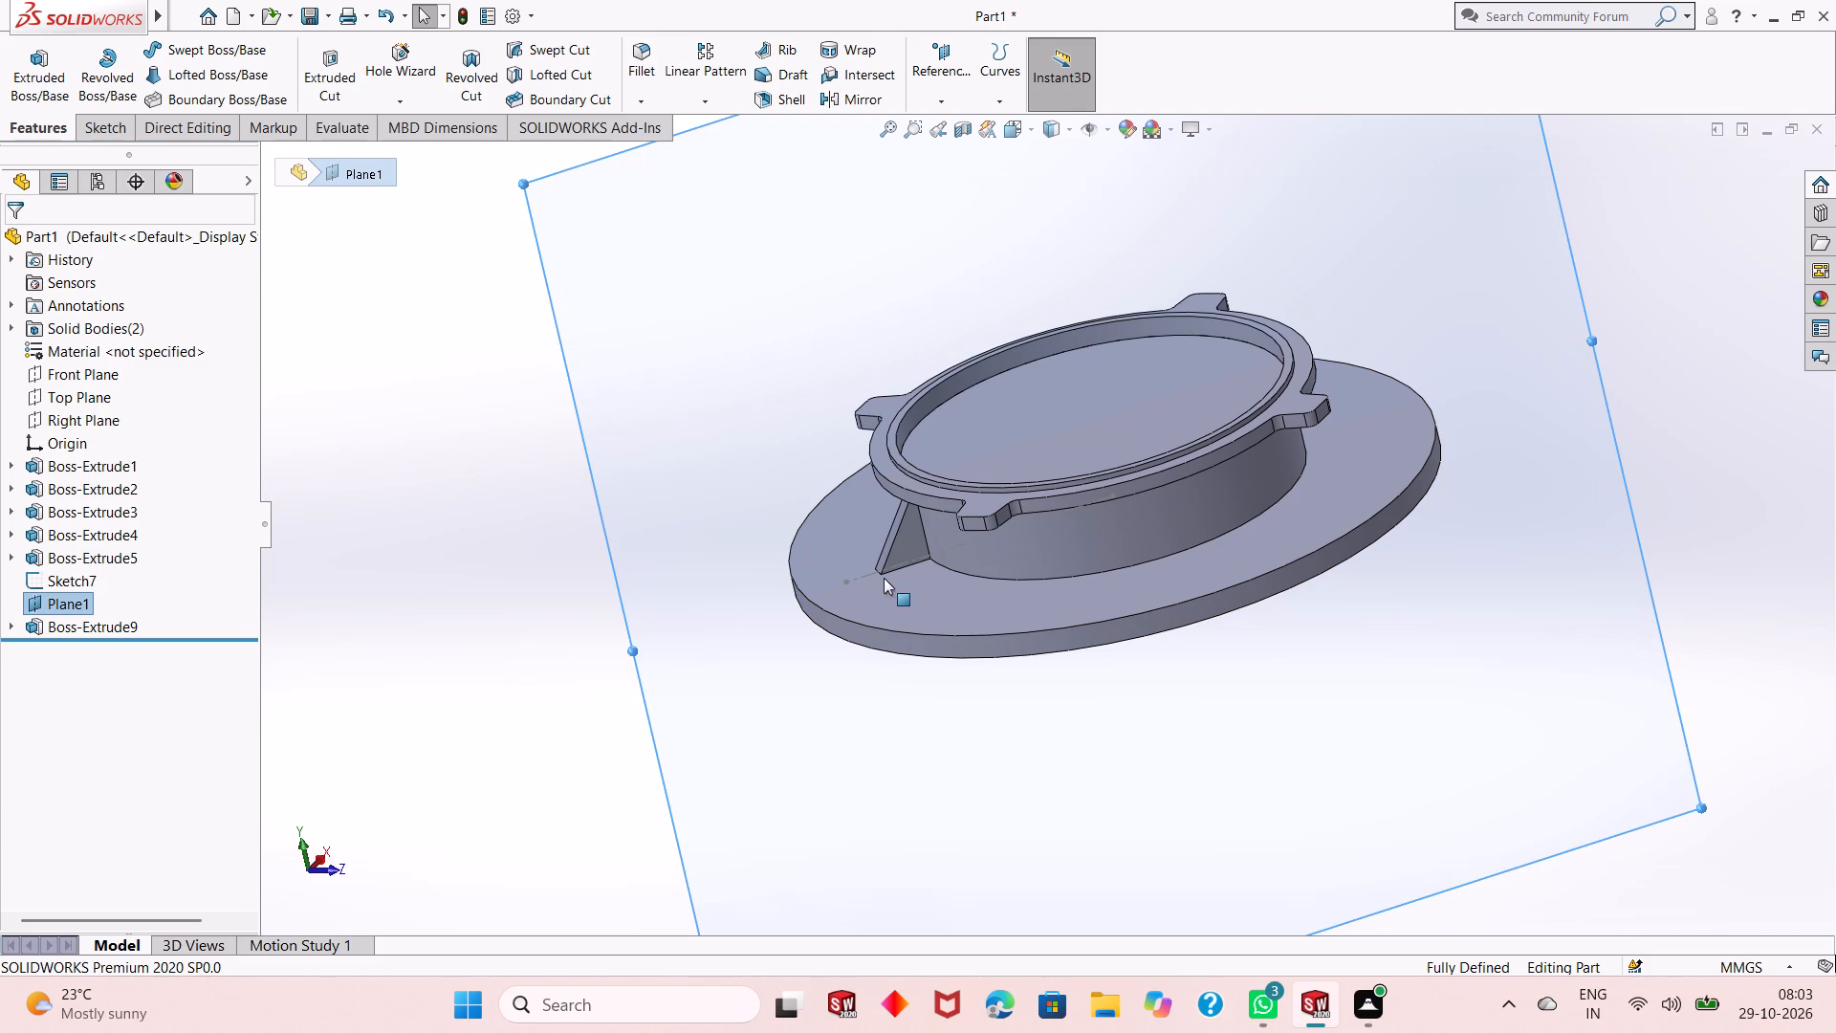
middle_drag(832, 595, 857, 659)
scroll(505, 636, up, 1)
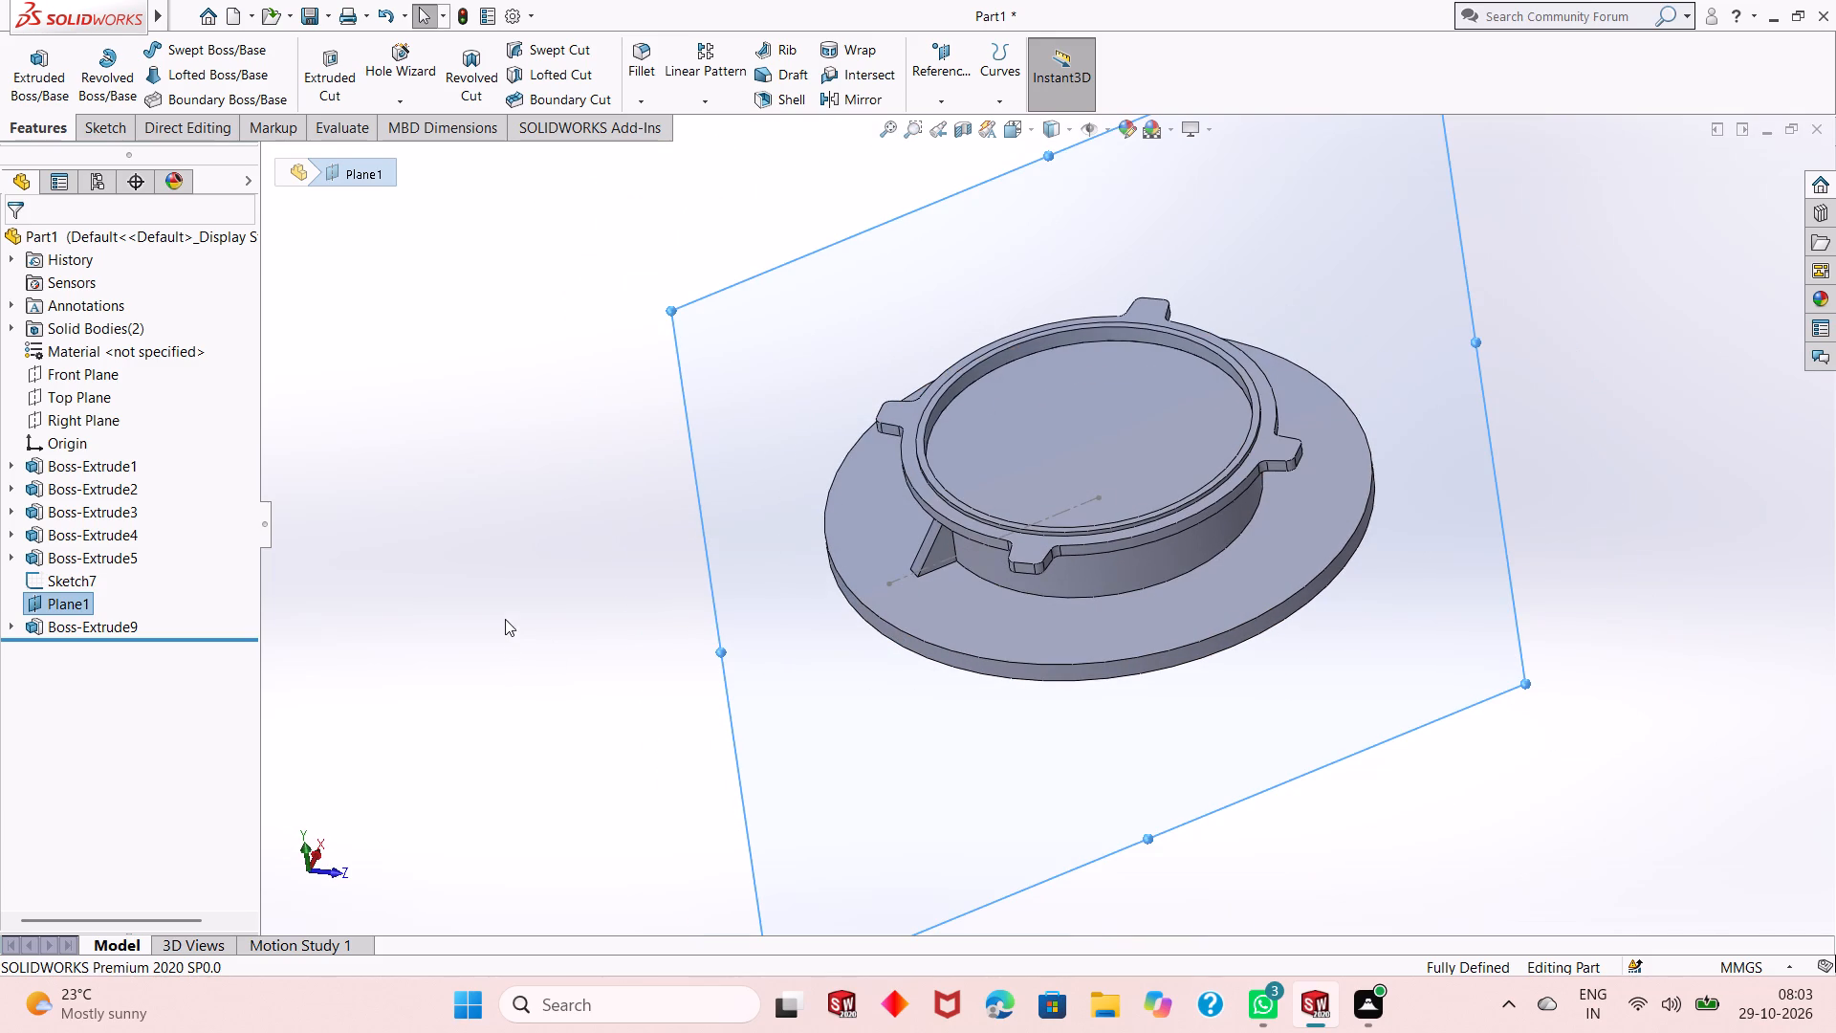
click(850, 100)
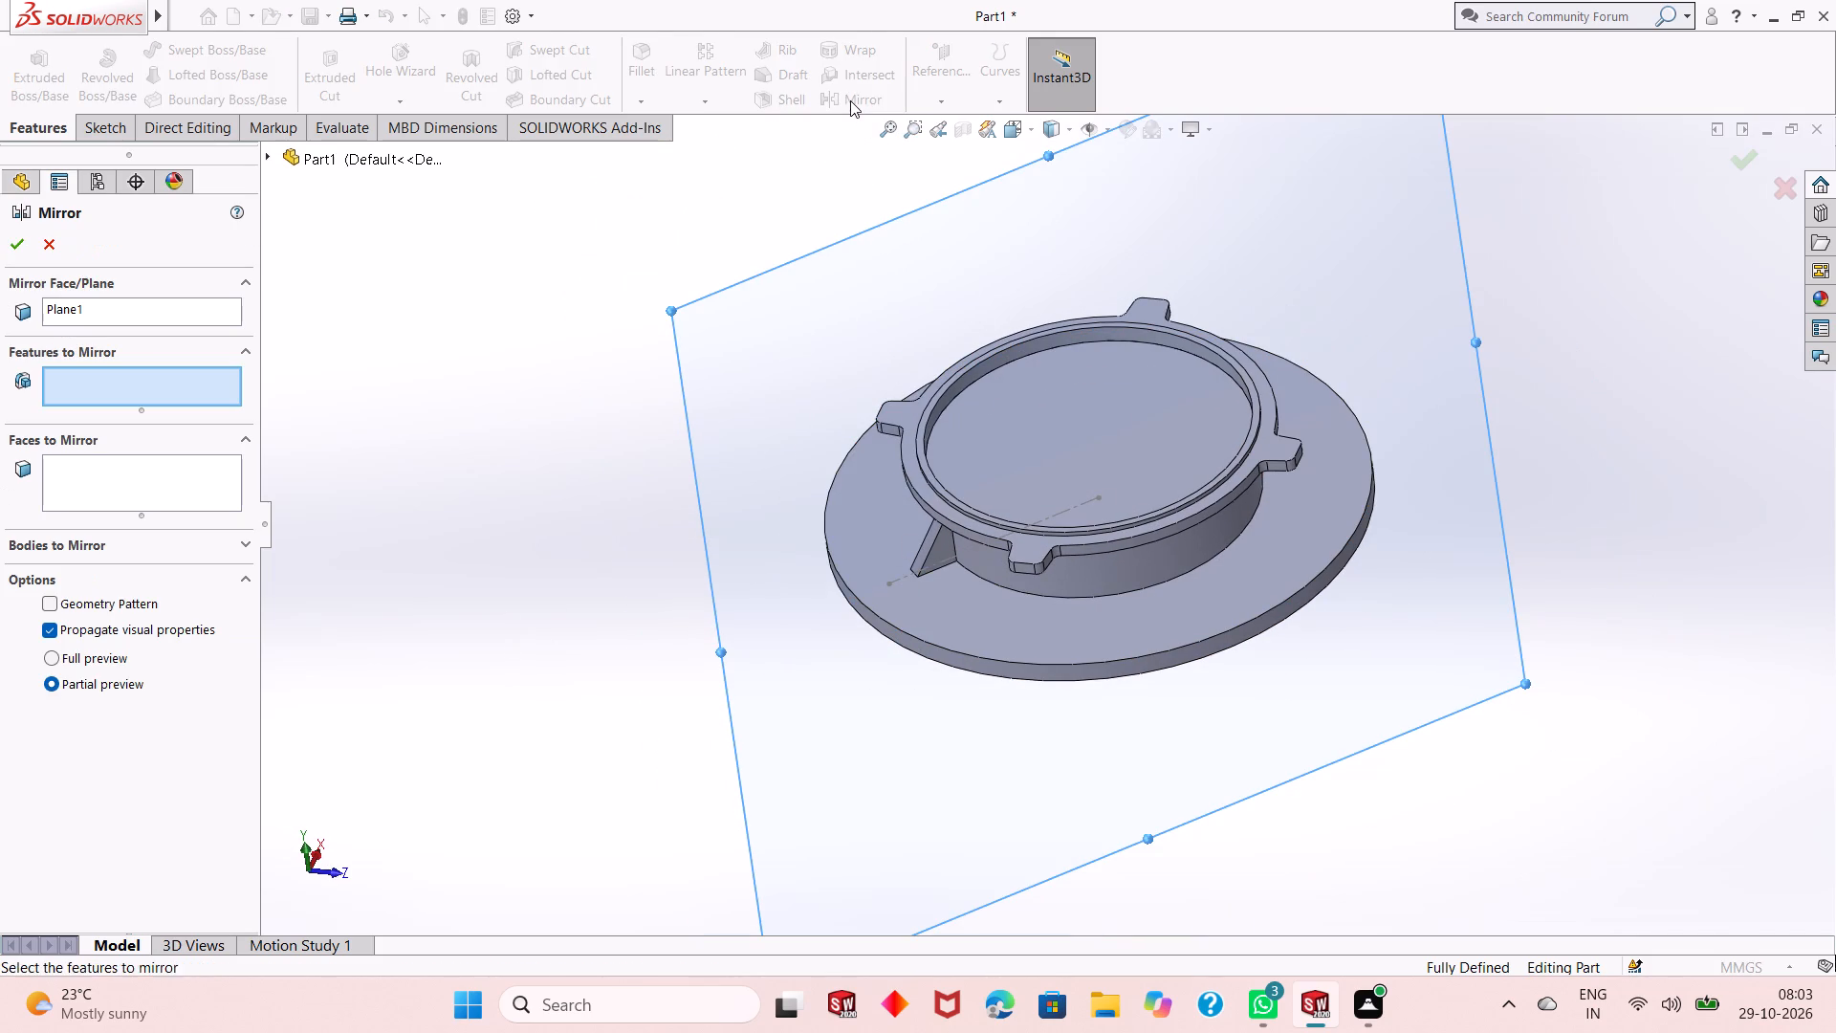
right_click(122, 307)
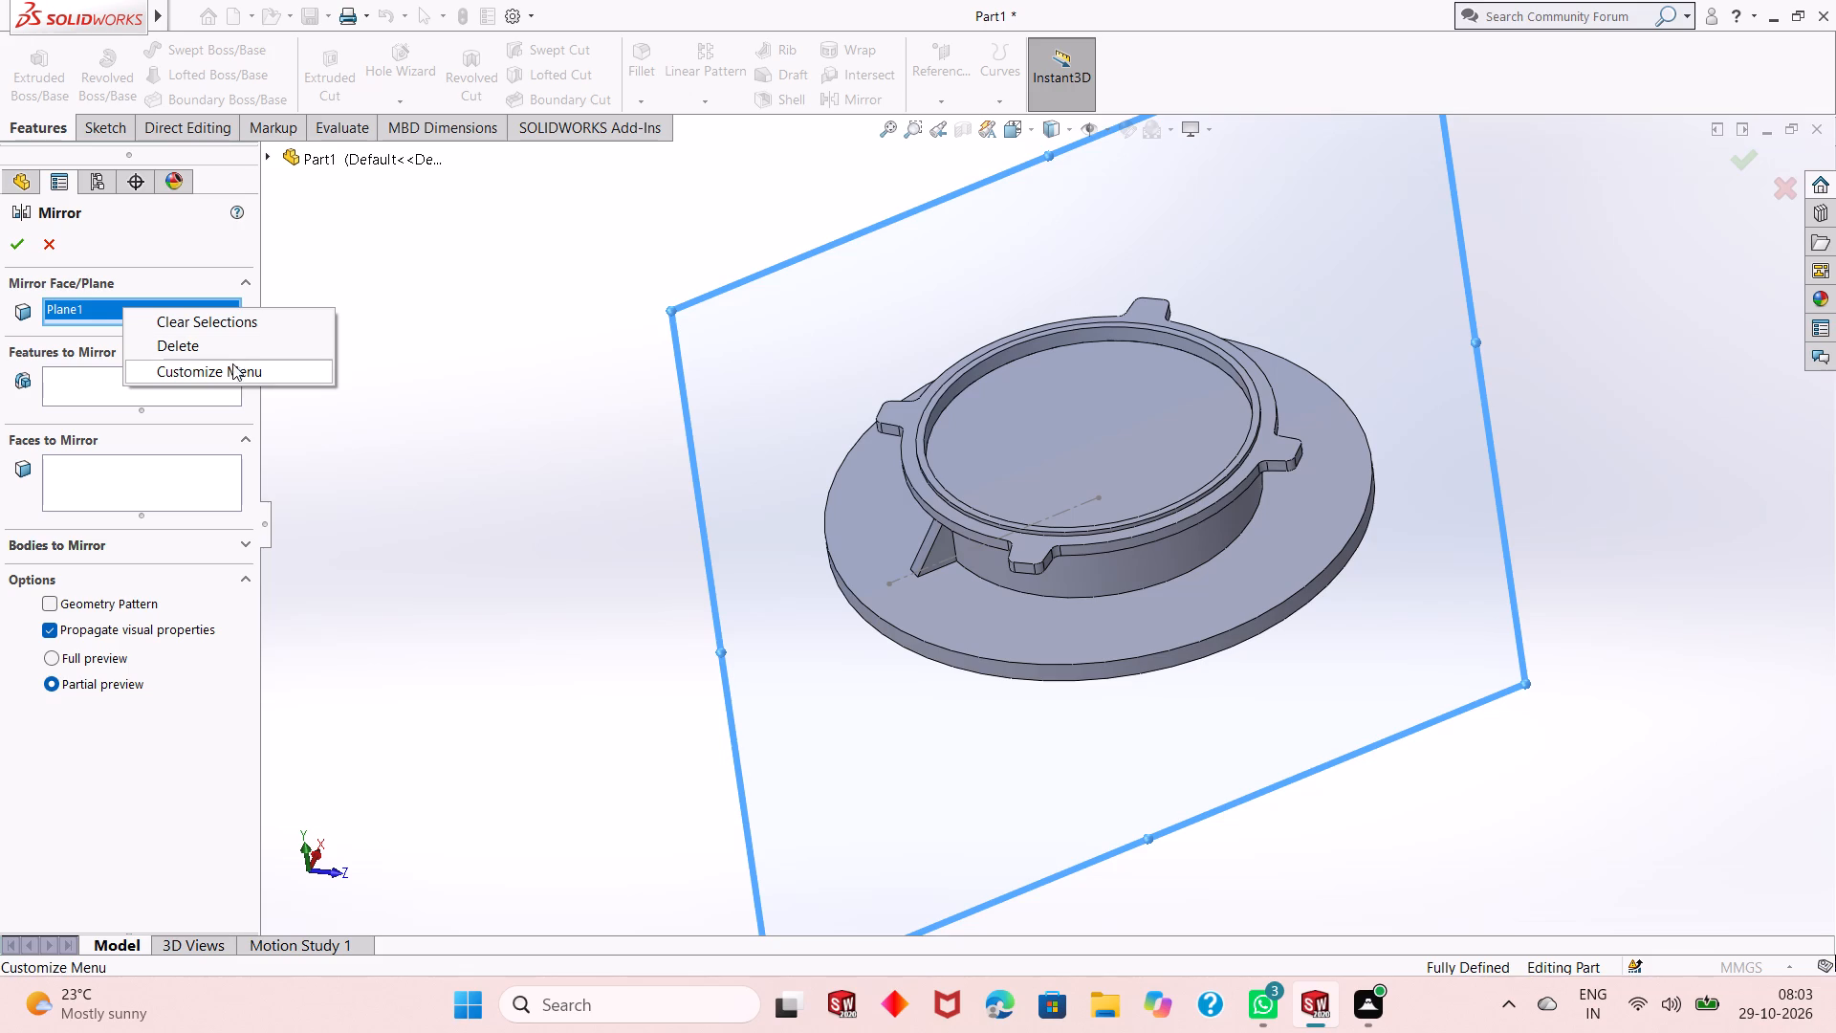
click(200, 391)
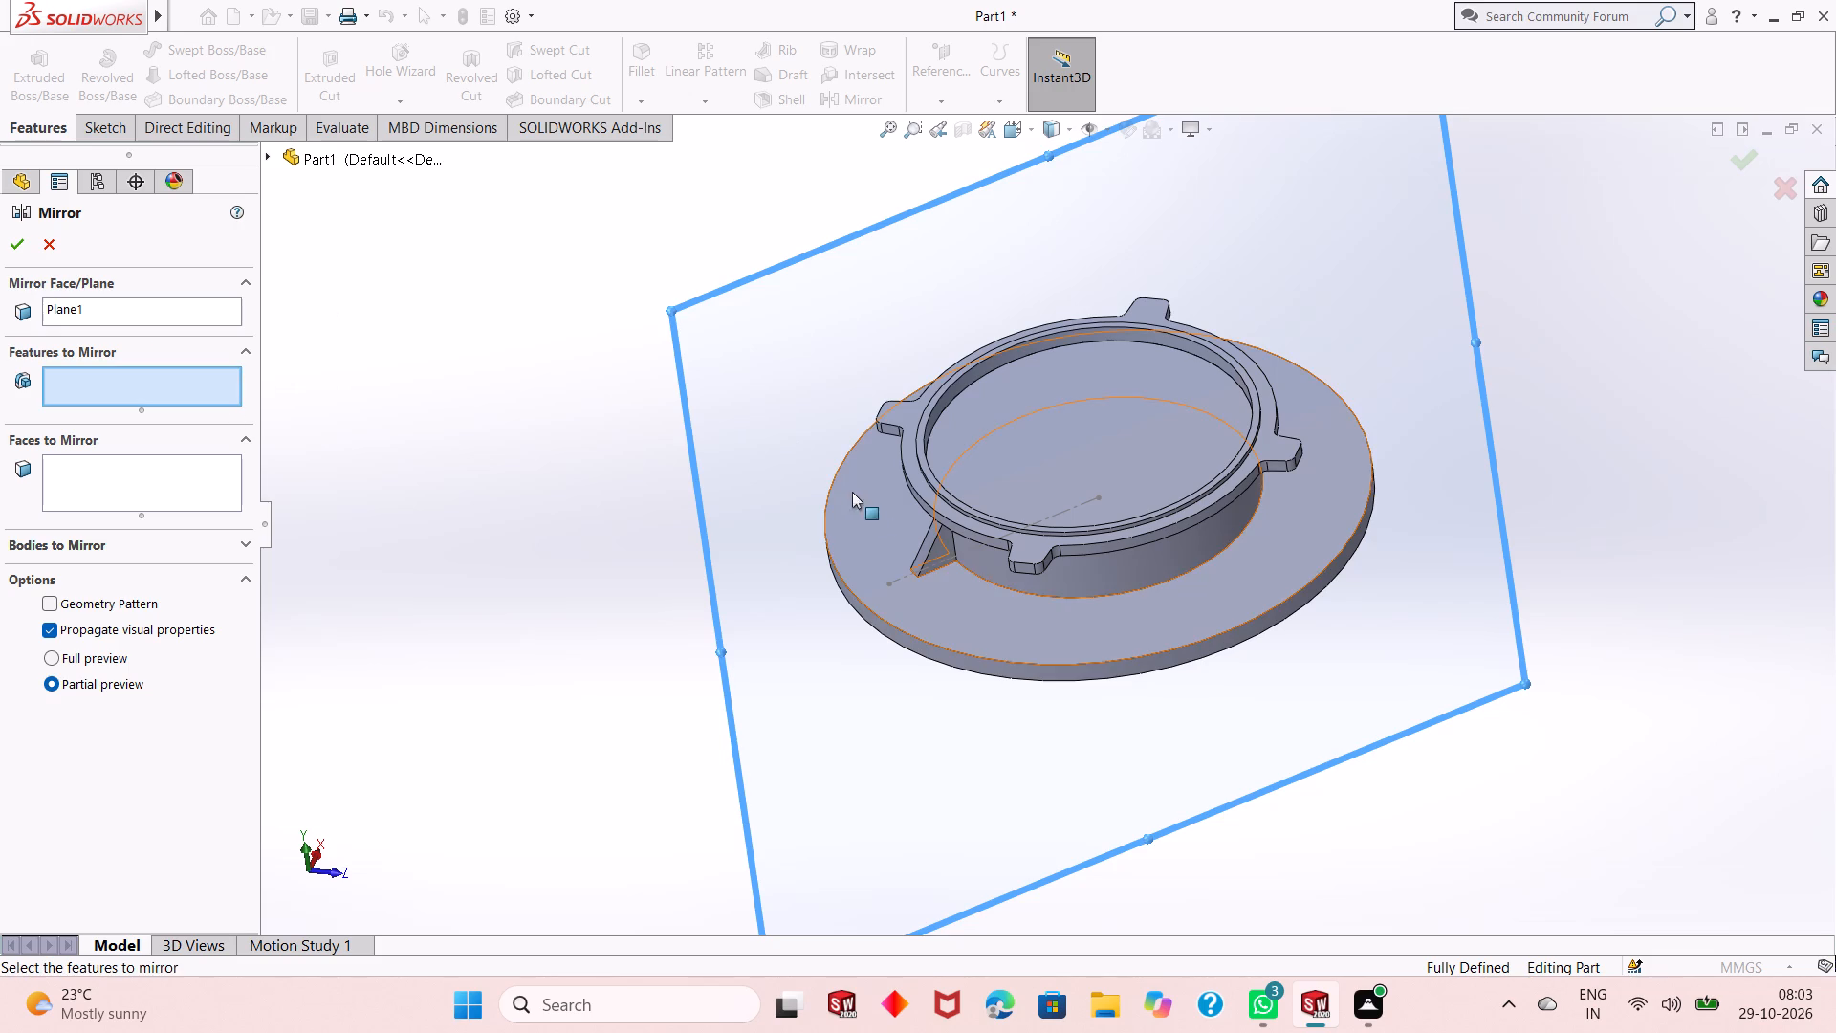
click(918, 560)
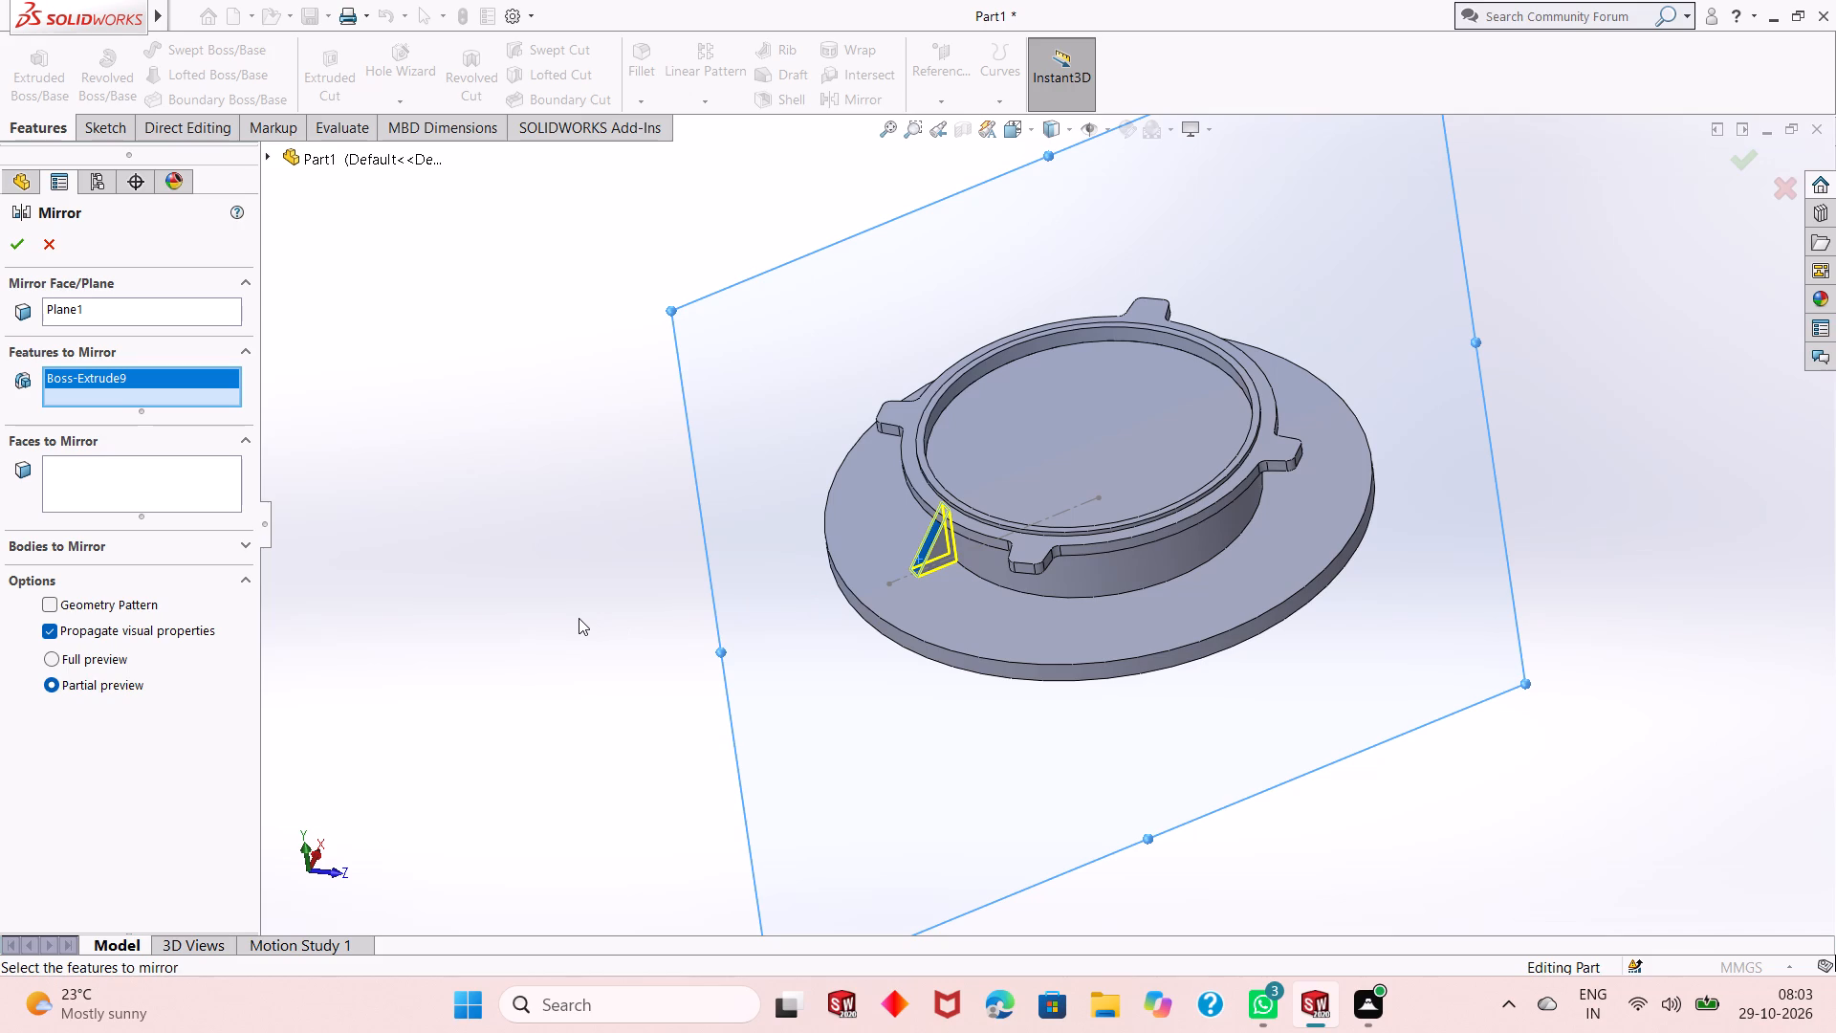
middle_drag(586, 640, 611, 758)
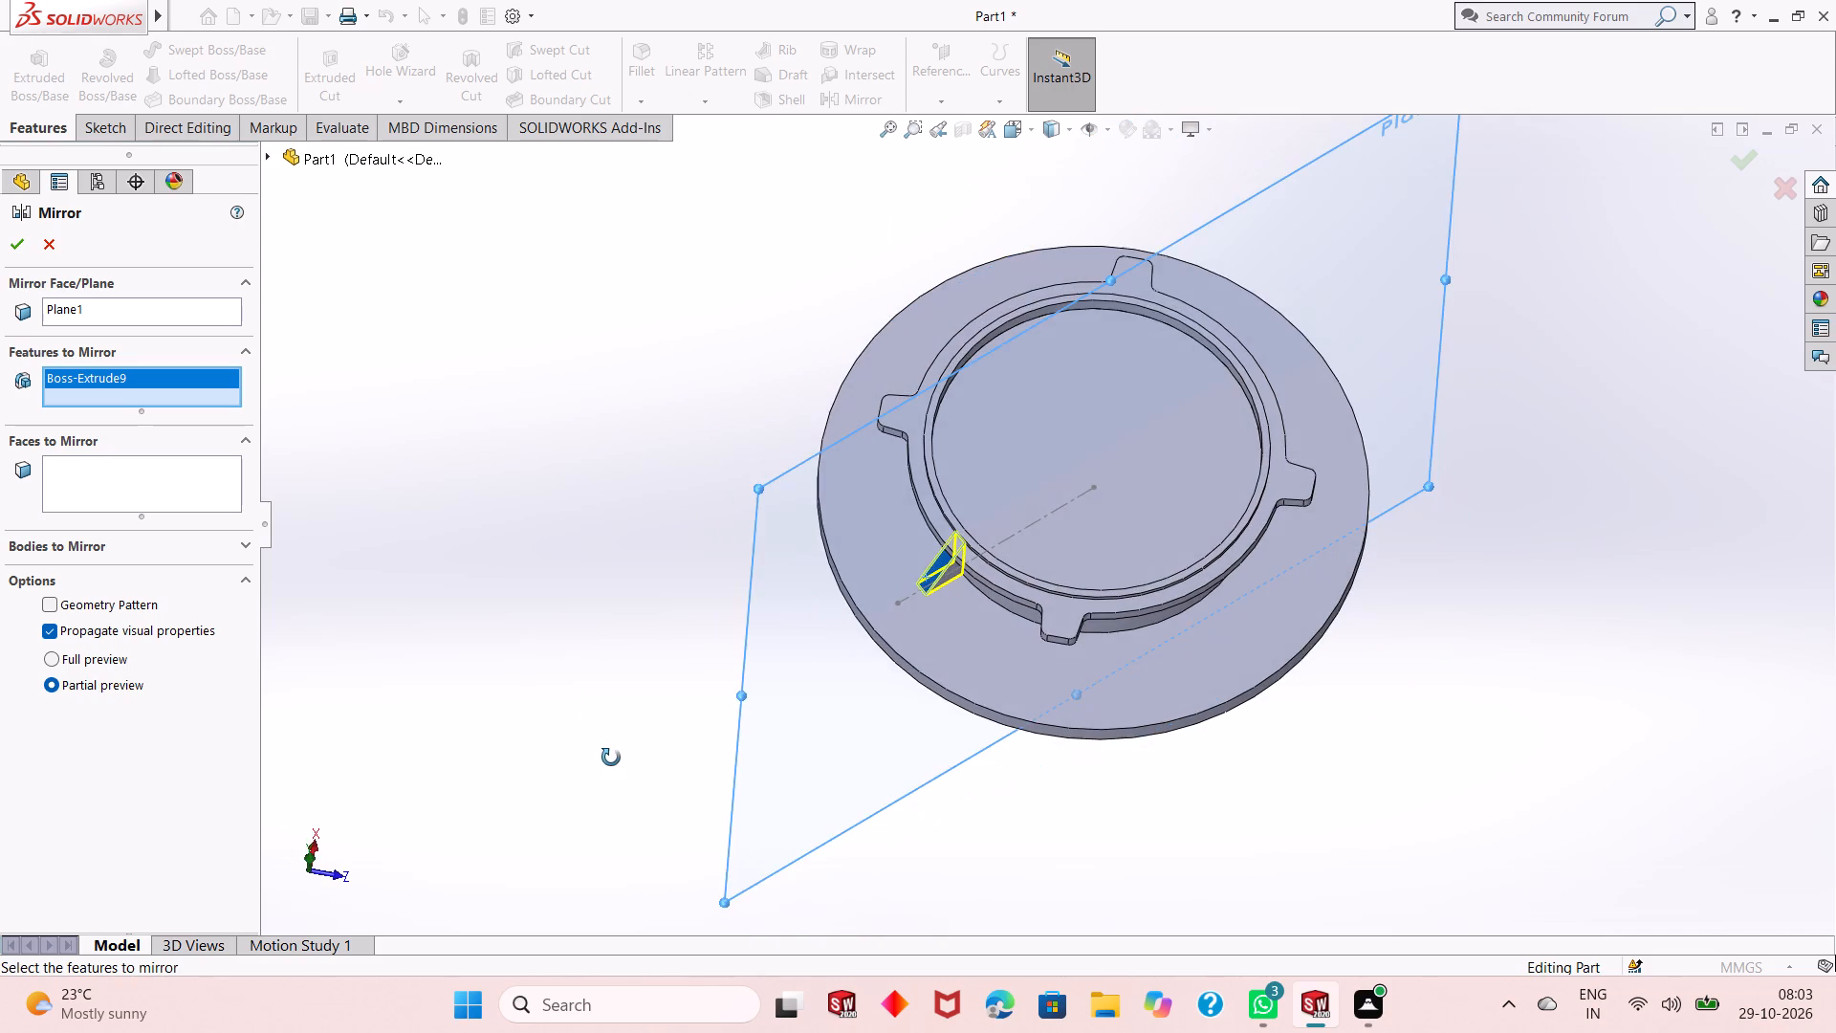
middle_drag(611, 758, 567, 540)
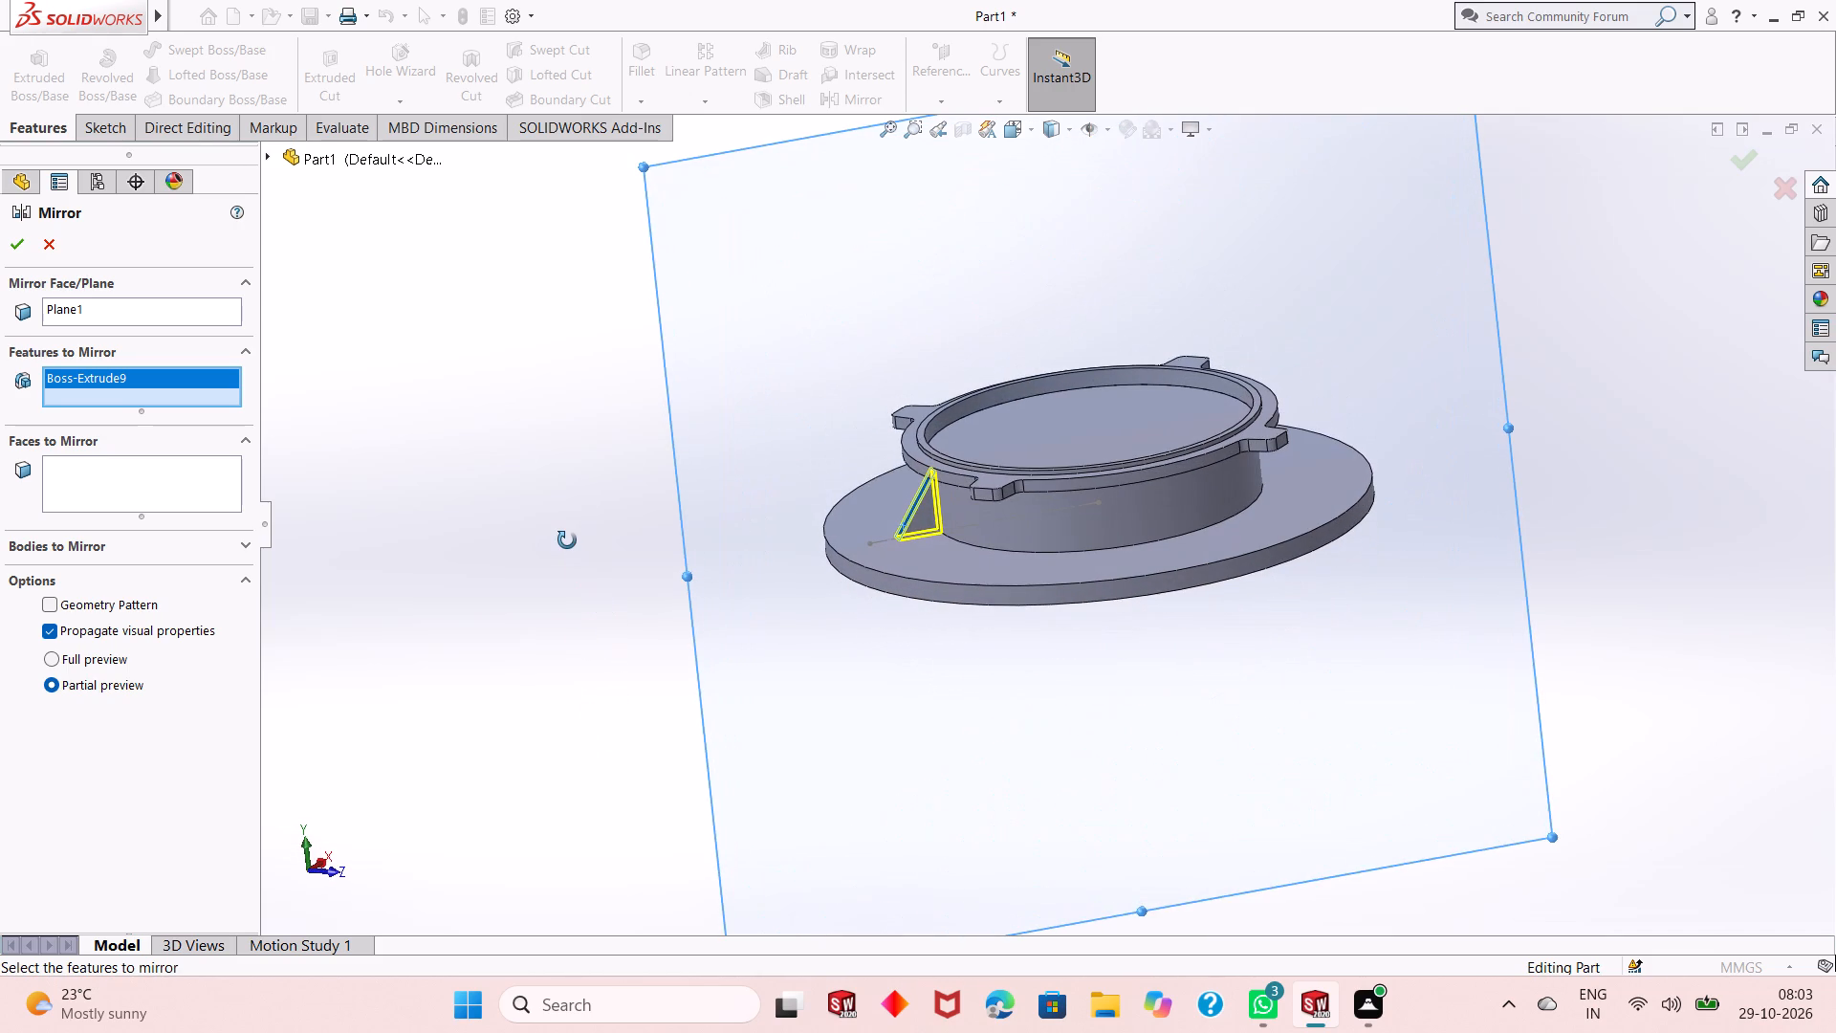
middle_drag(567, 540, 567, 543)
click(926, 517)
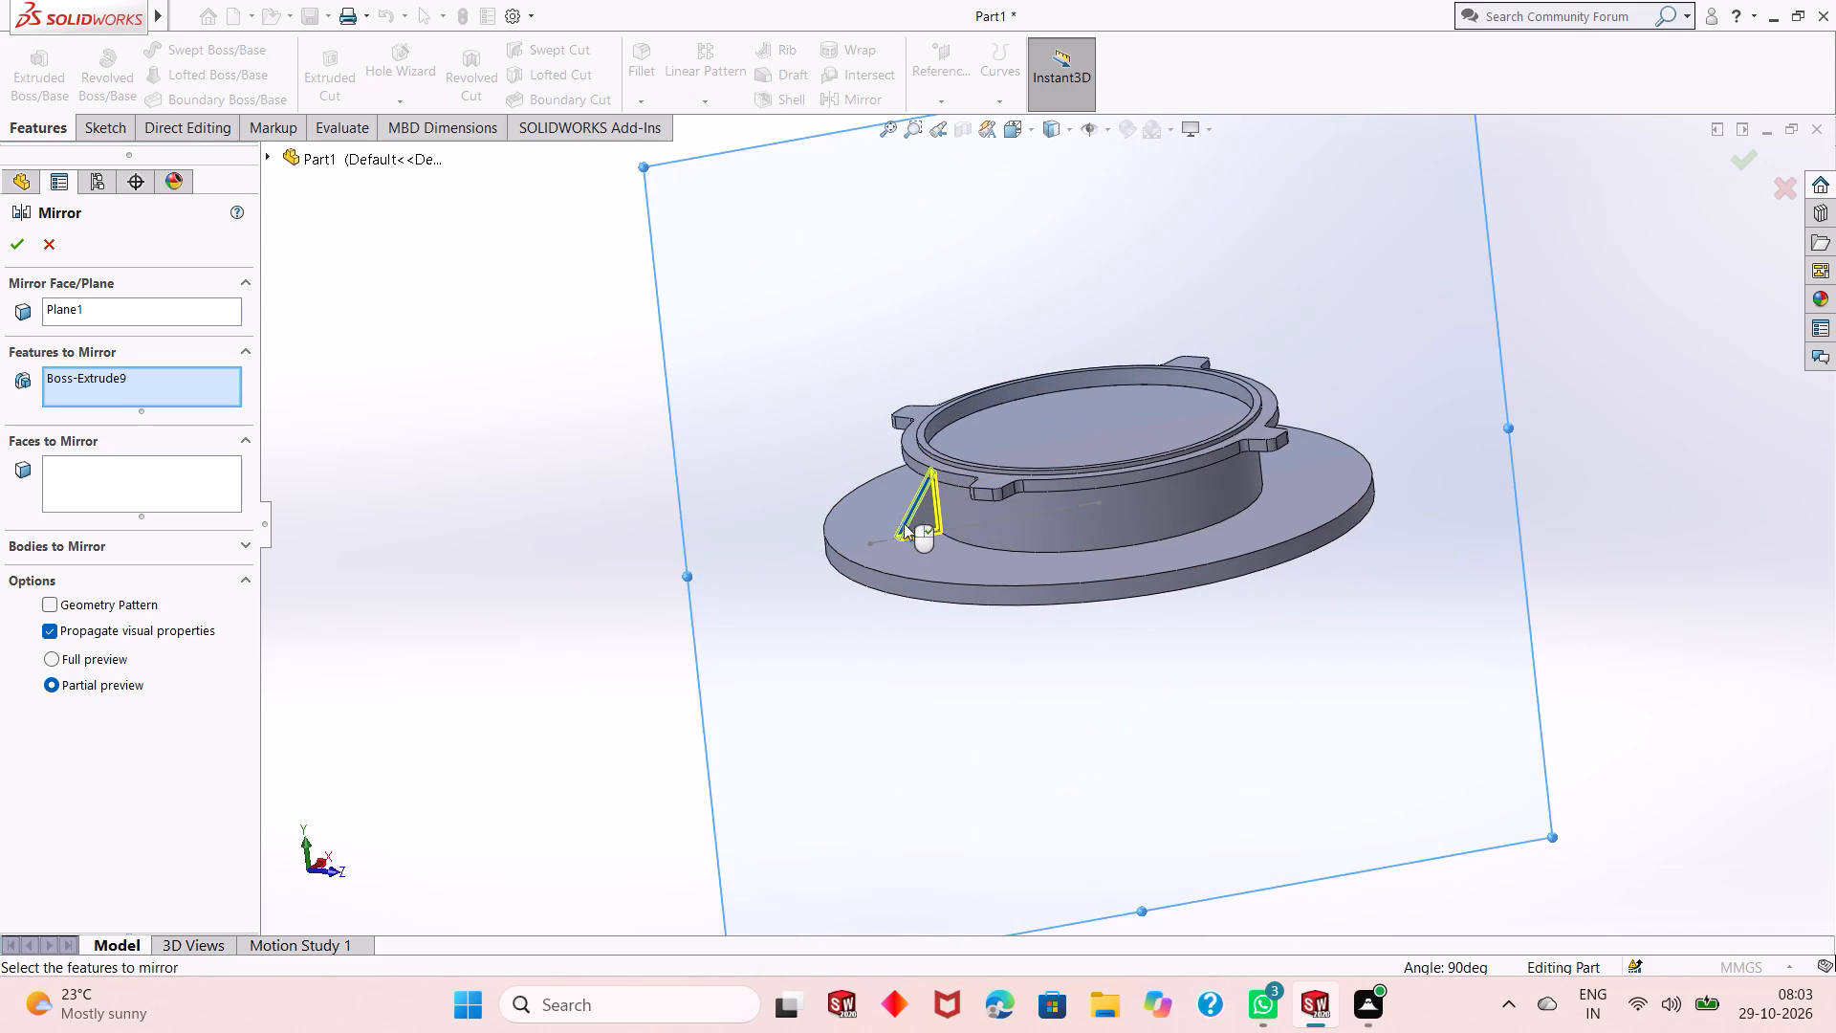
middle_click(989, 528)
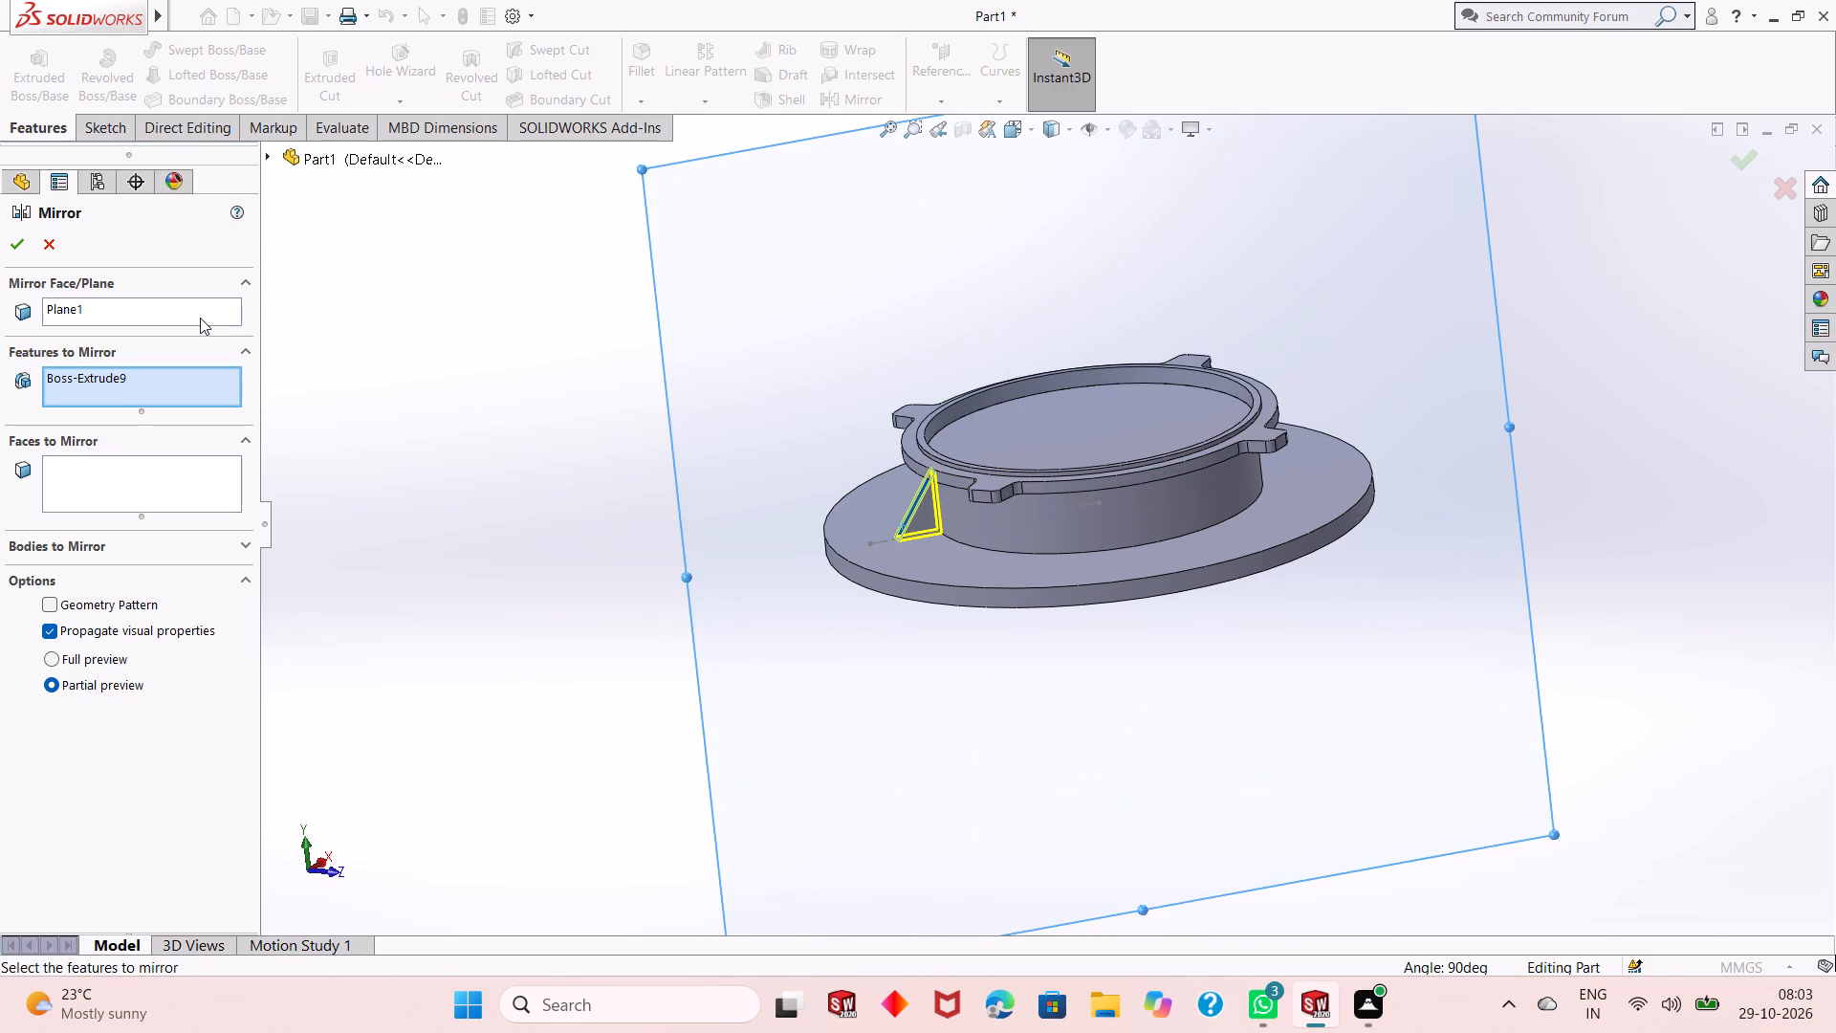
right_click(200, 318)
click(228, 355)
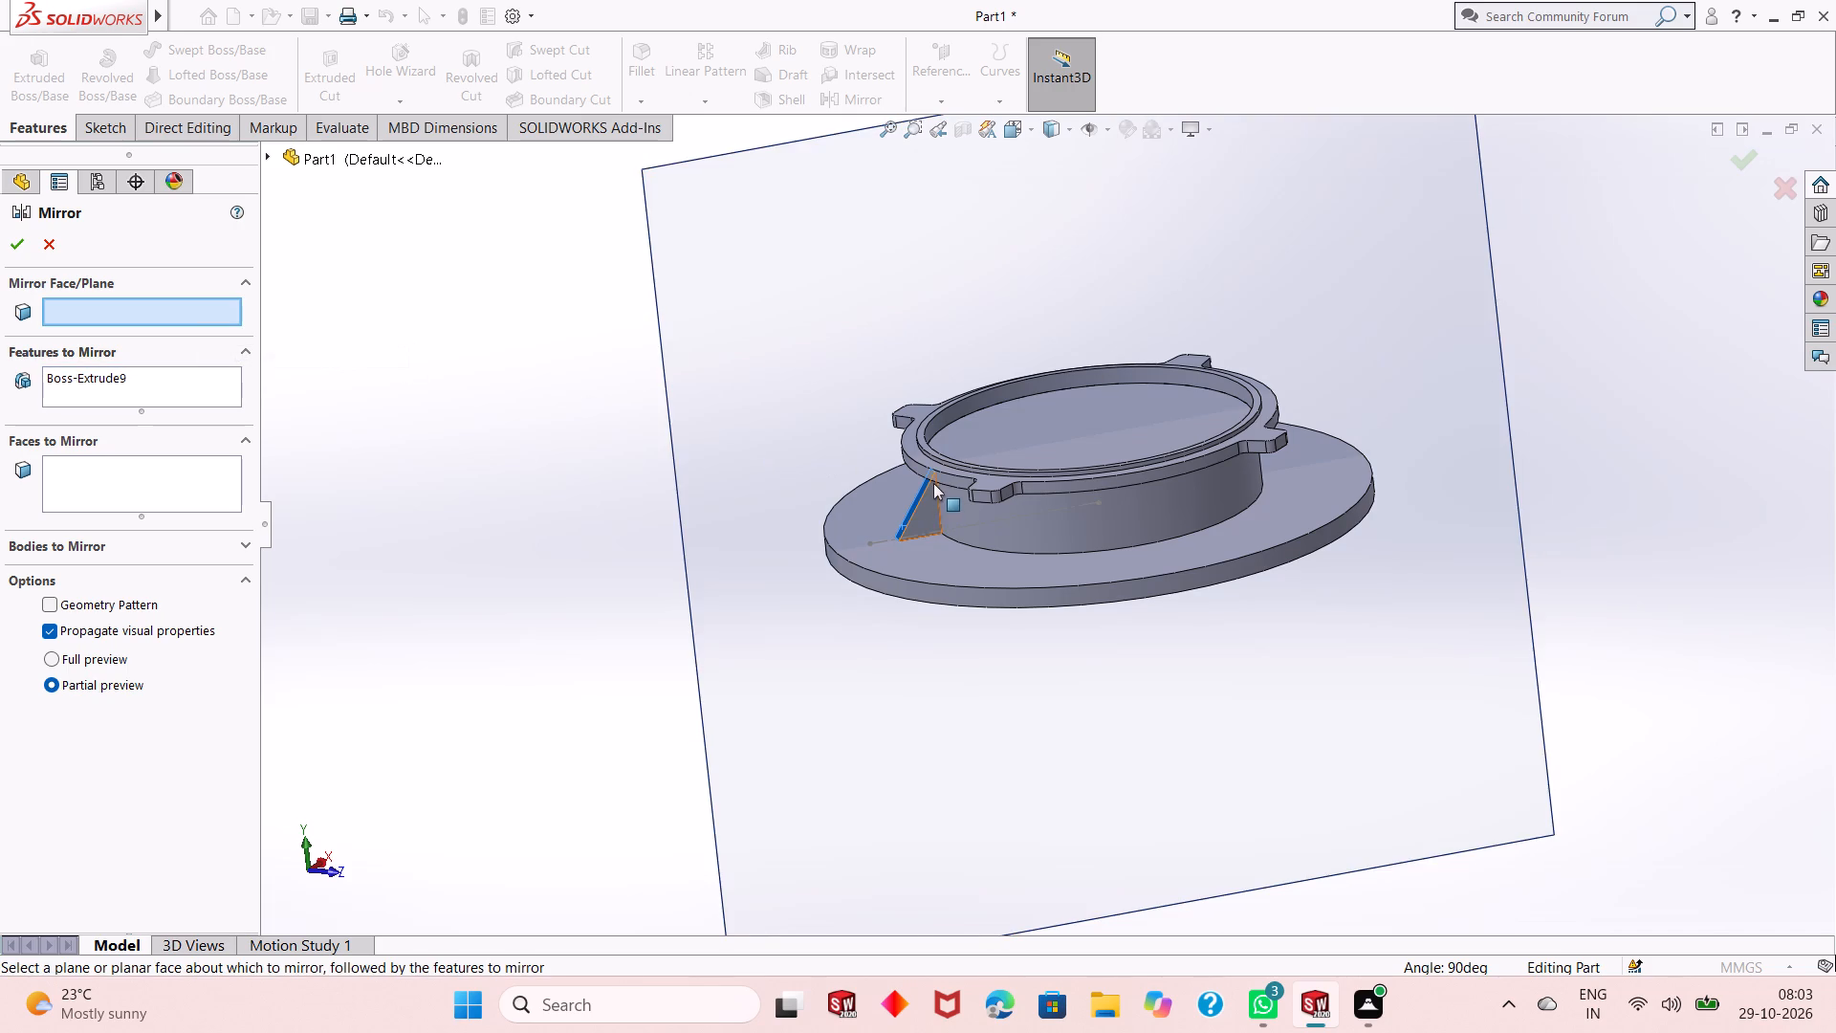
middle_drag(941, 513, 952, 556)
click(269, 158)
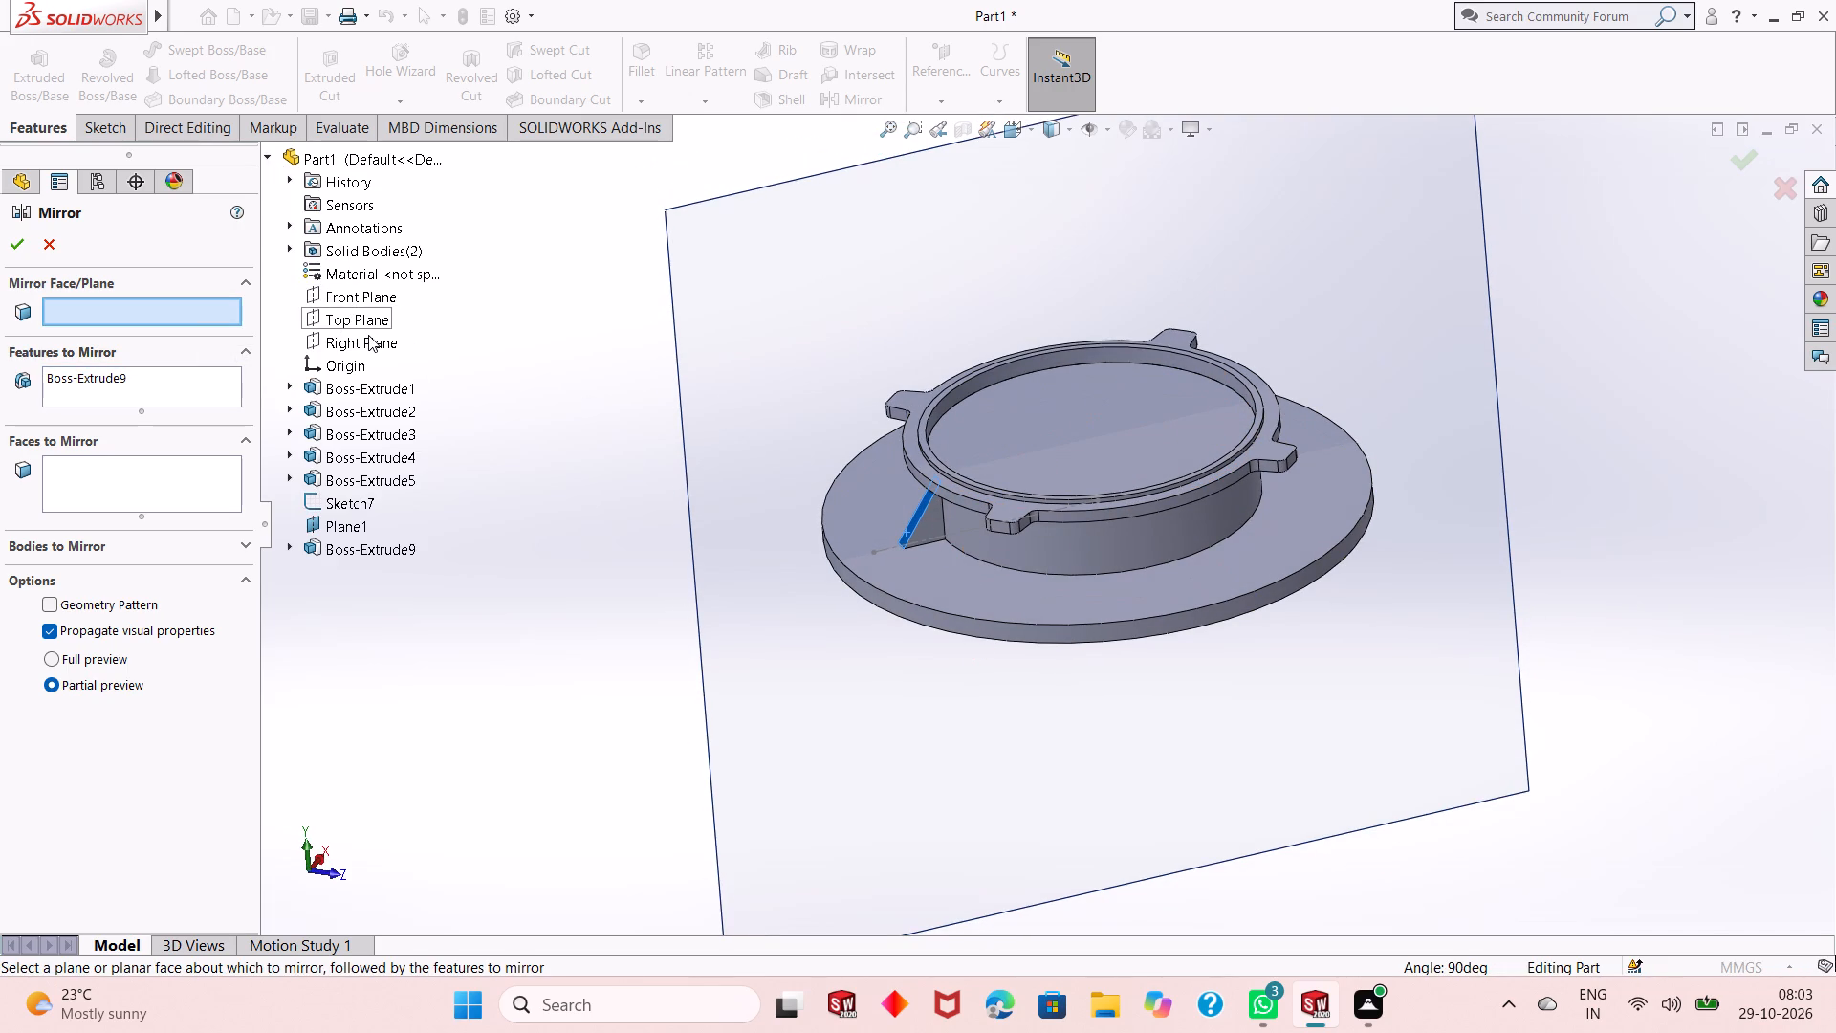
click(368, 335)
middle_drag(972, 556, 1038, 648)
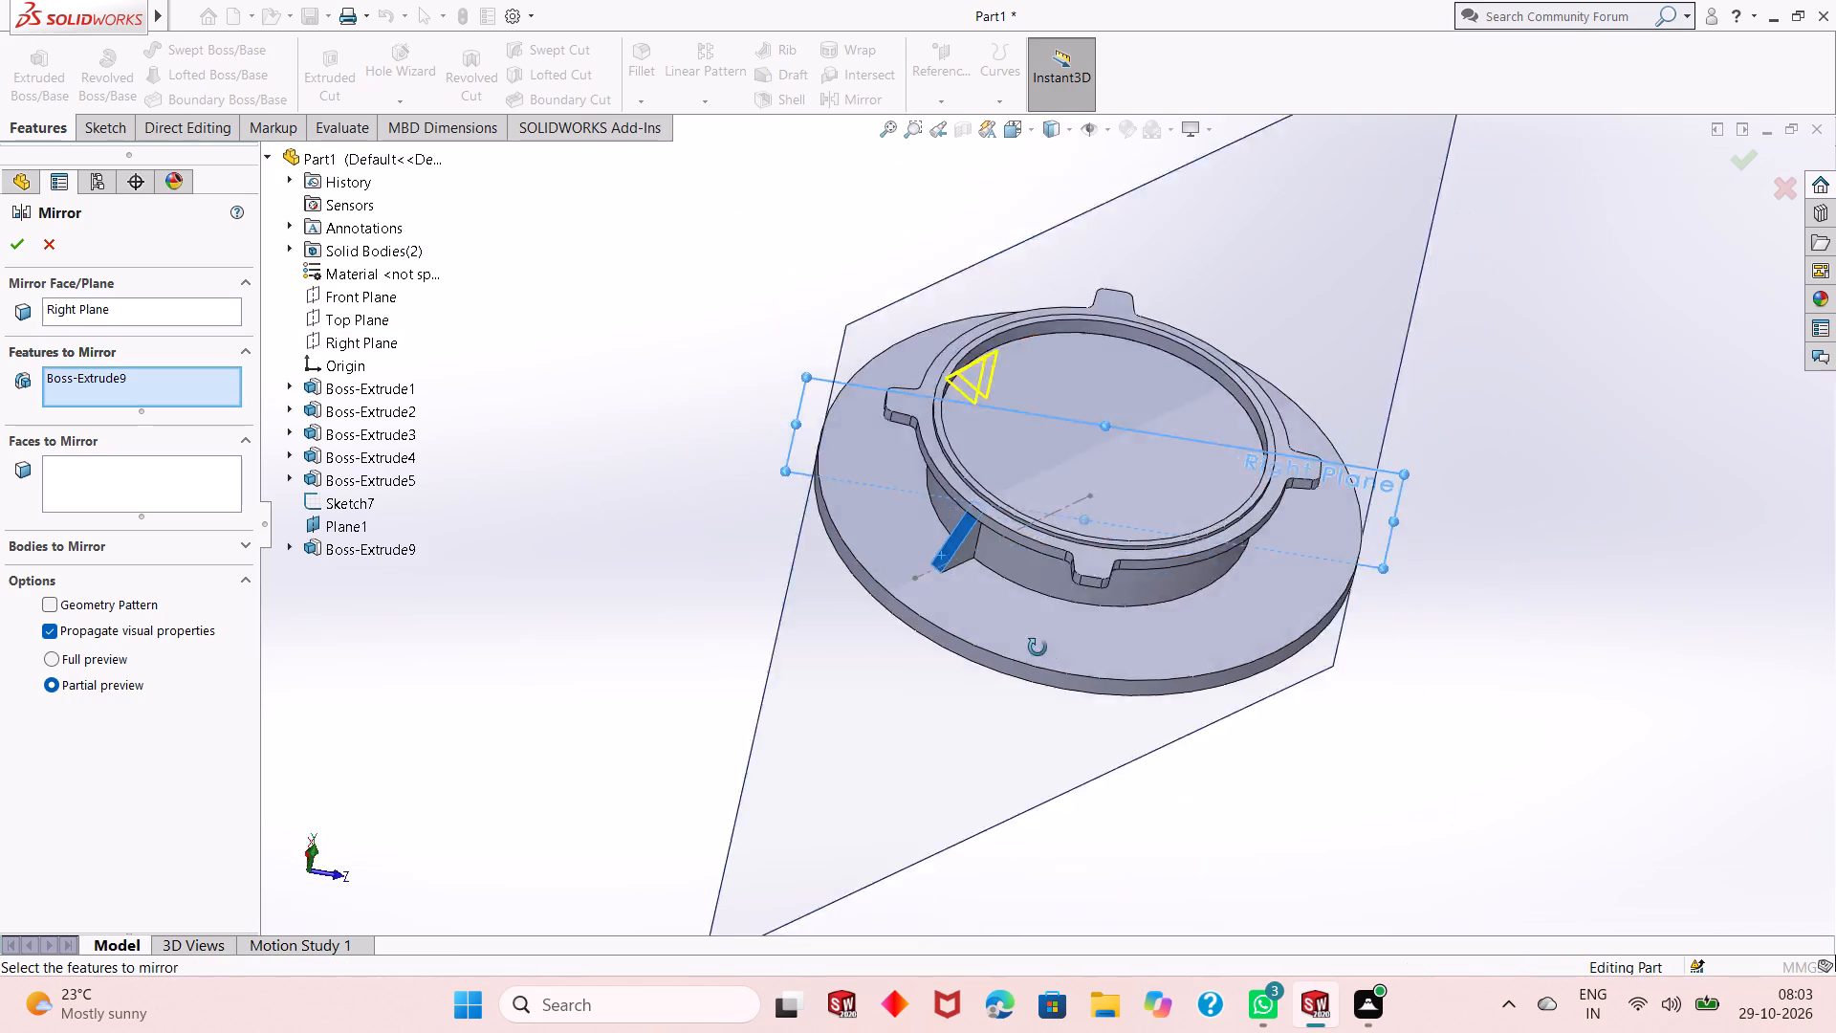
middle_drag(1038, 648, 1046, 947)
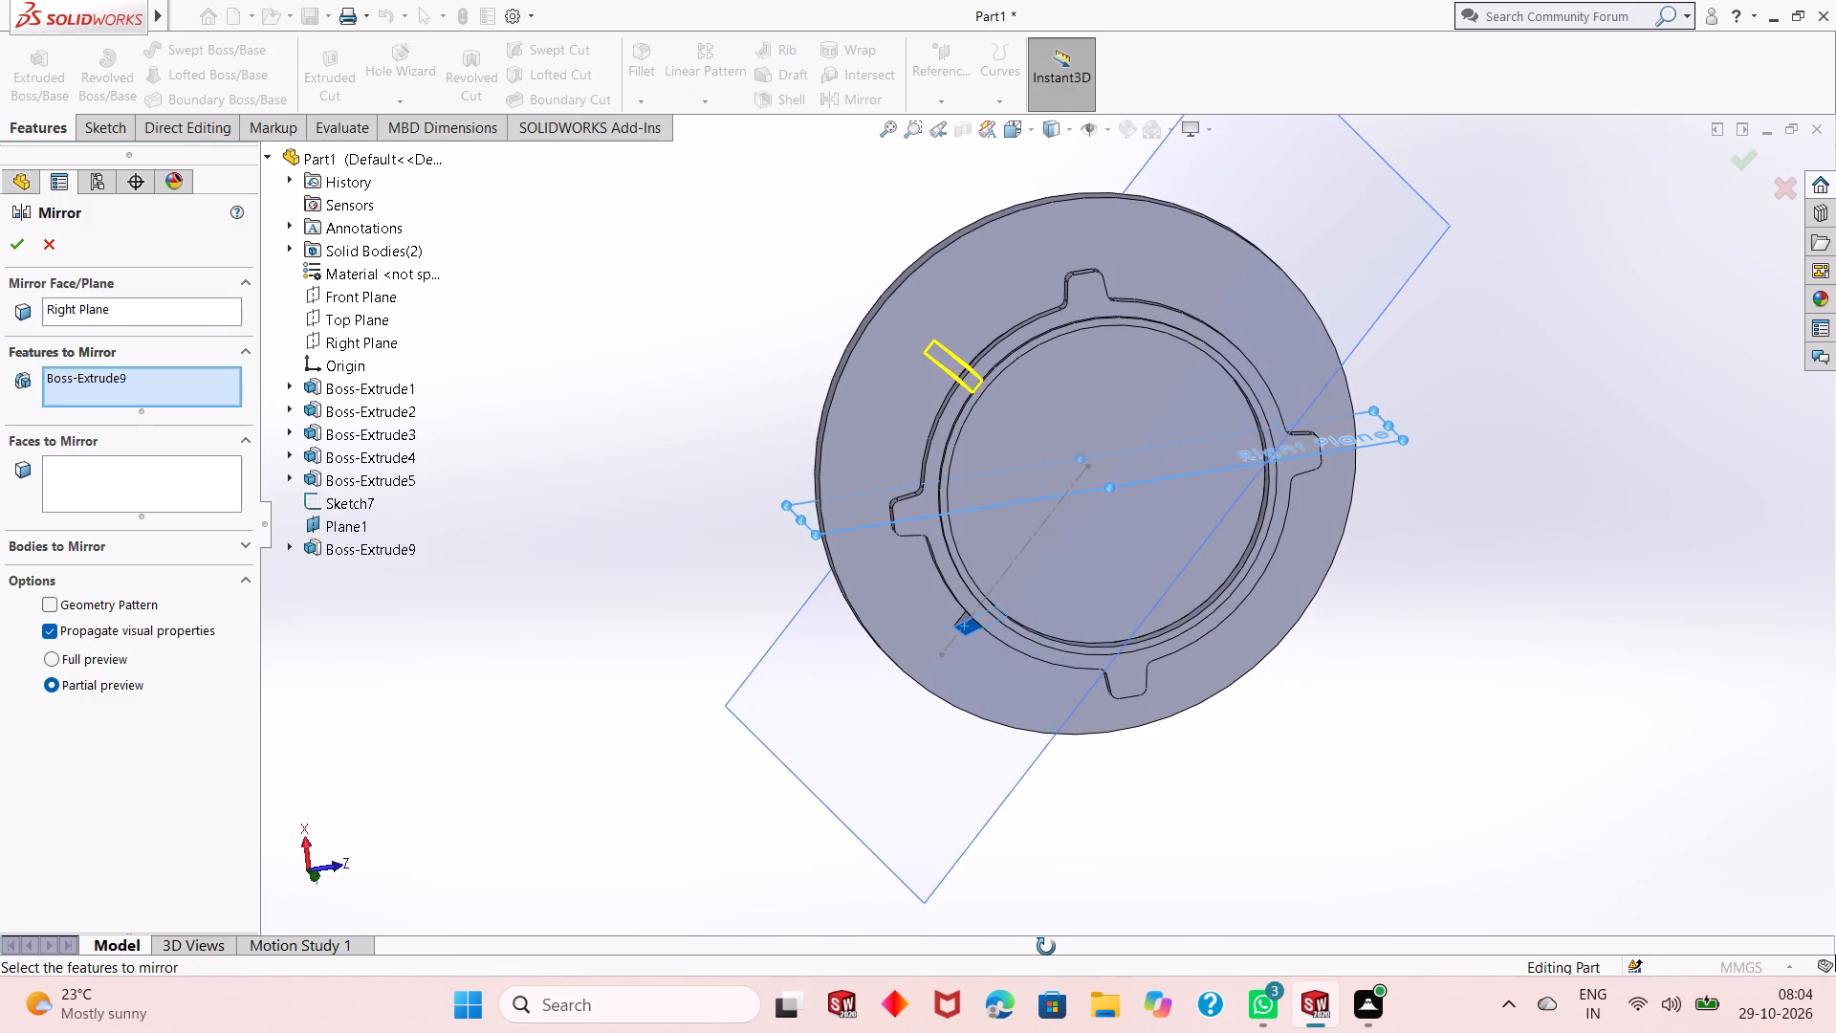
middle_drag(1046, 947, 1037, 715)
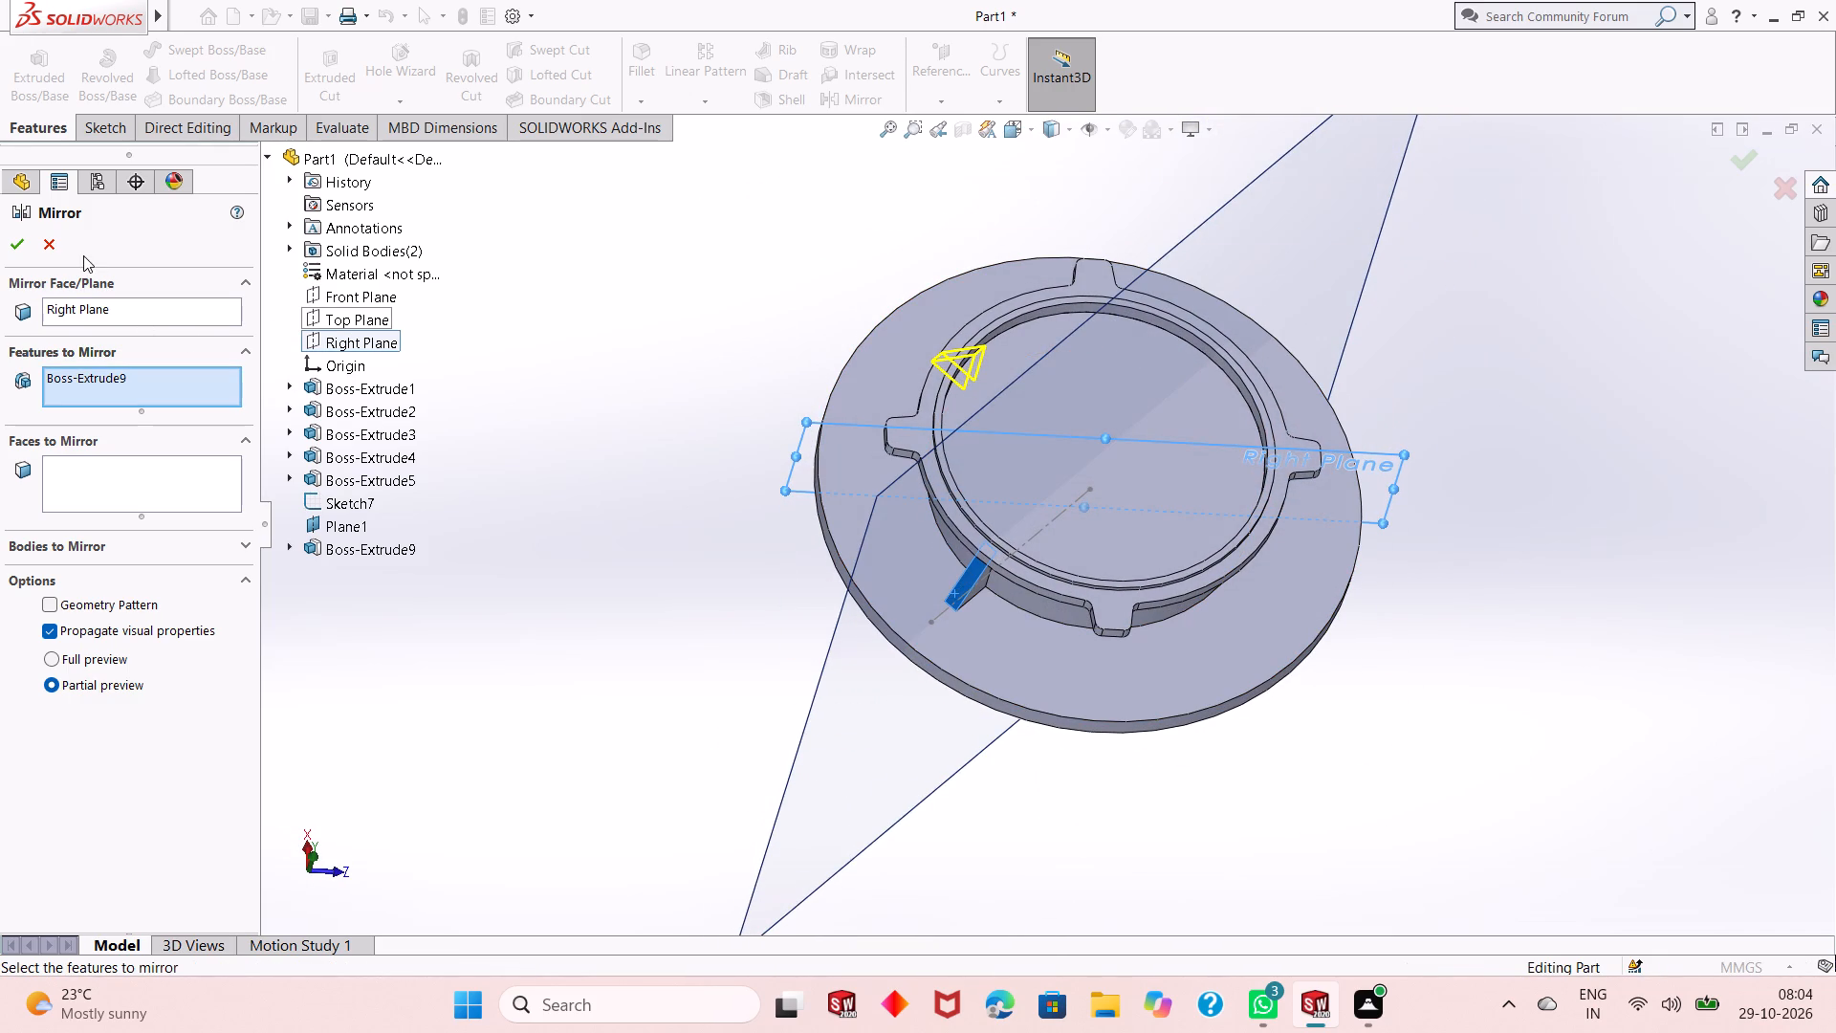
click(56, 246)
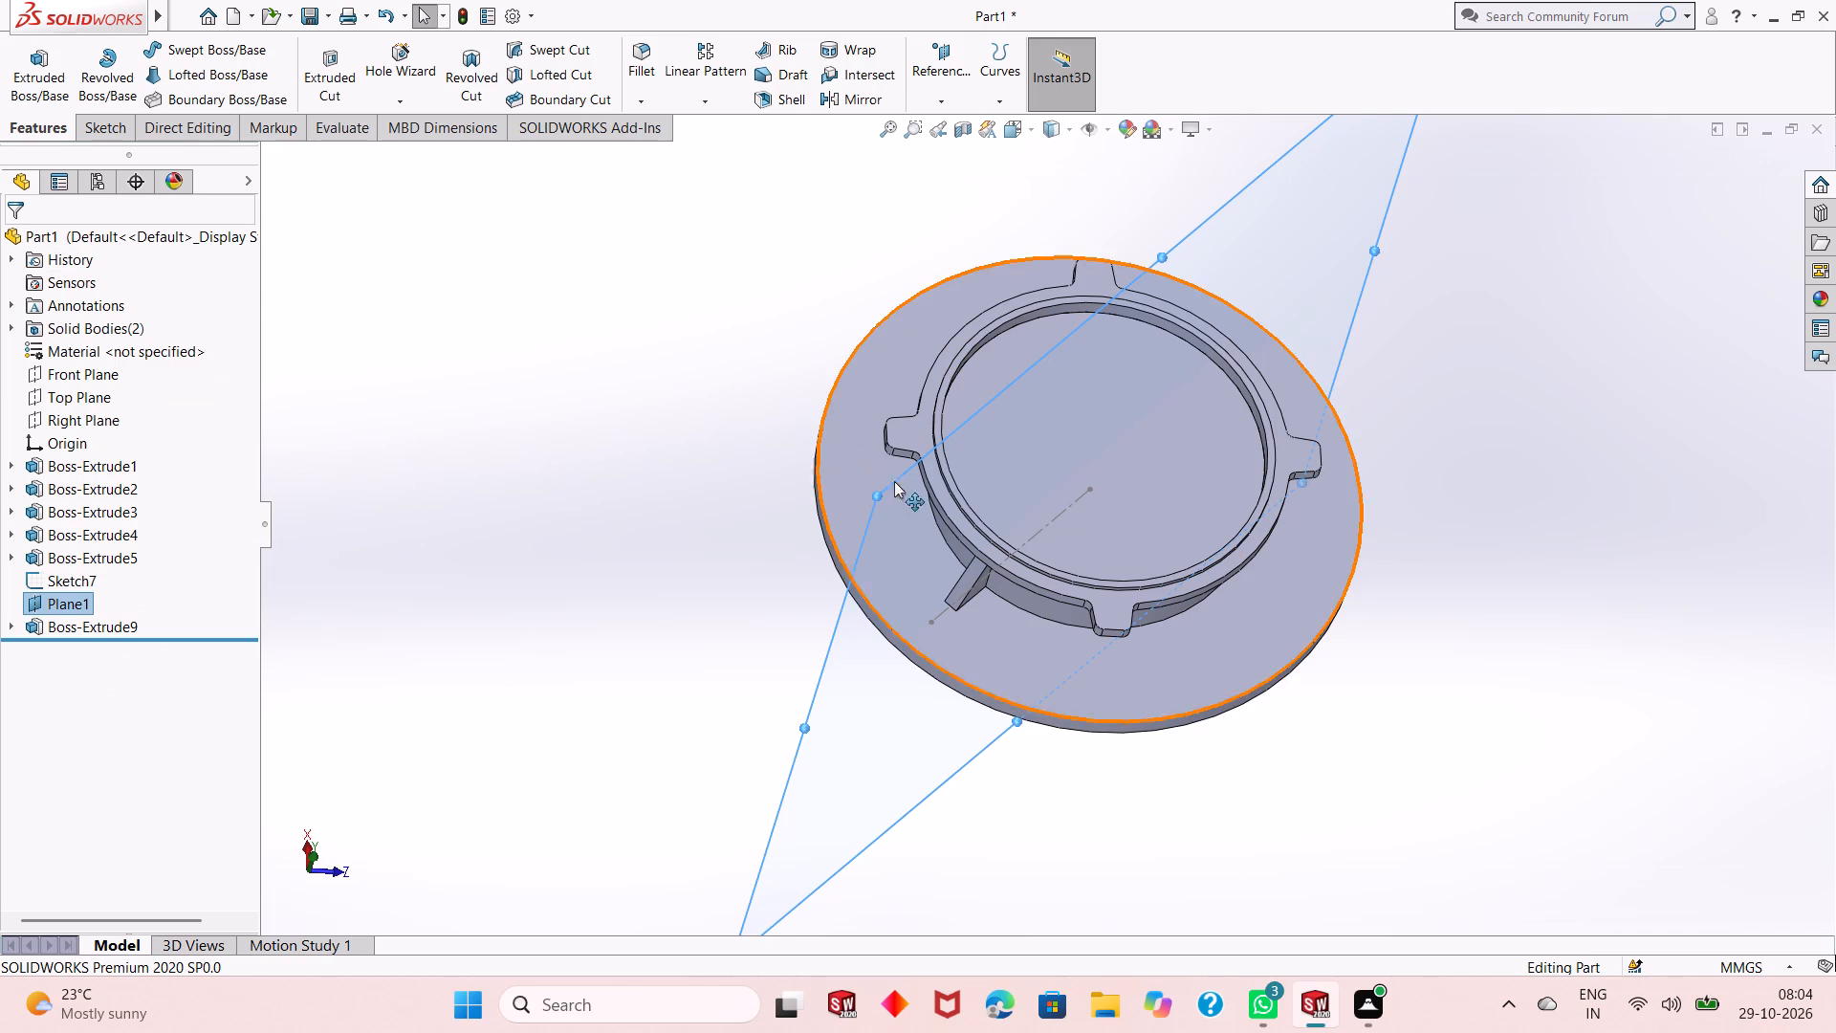
Hide the angled reference plane Plane1.
right_click(887, 754)
click(967, 703)
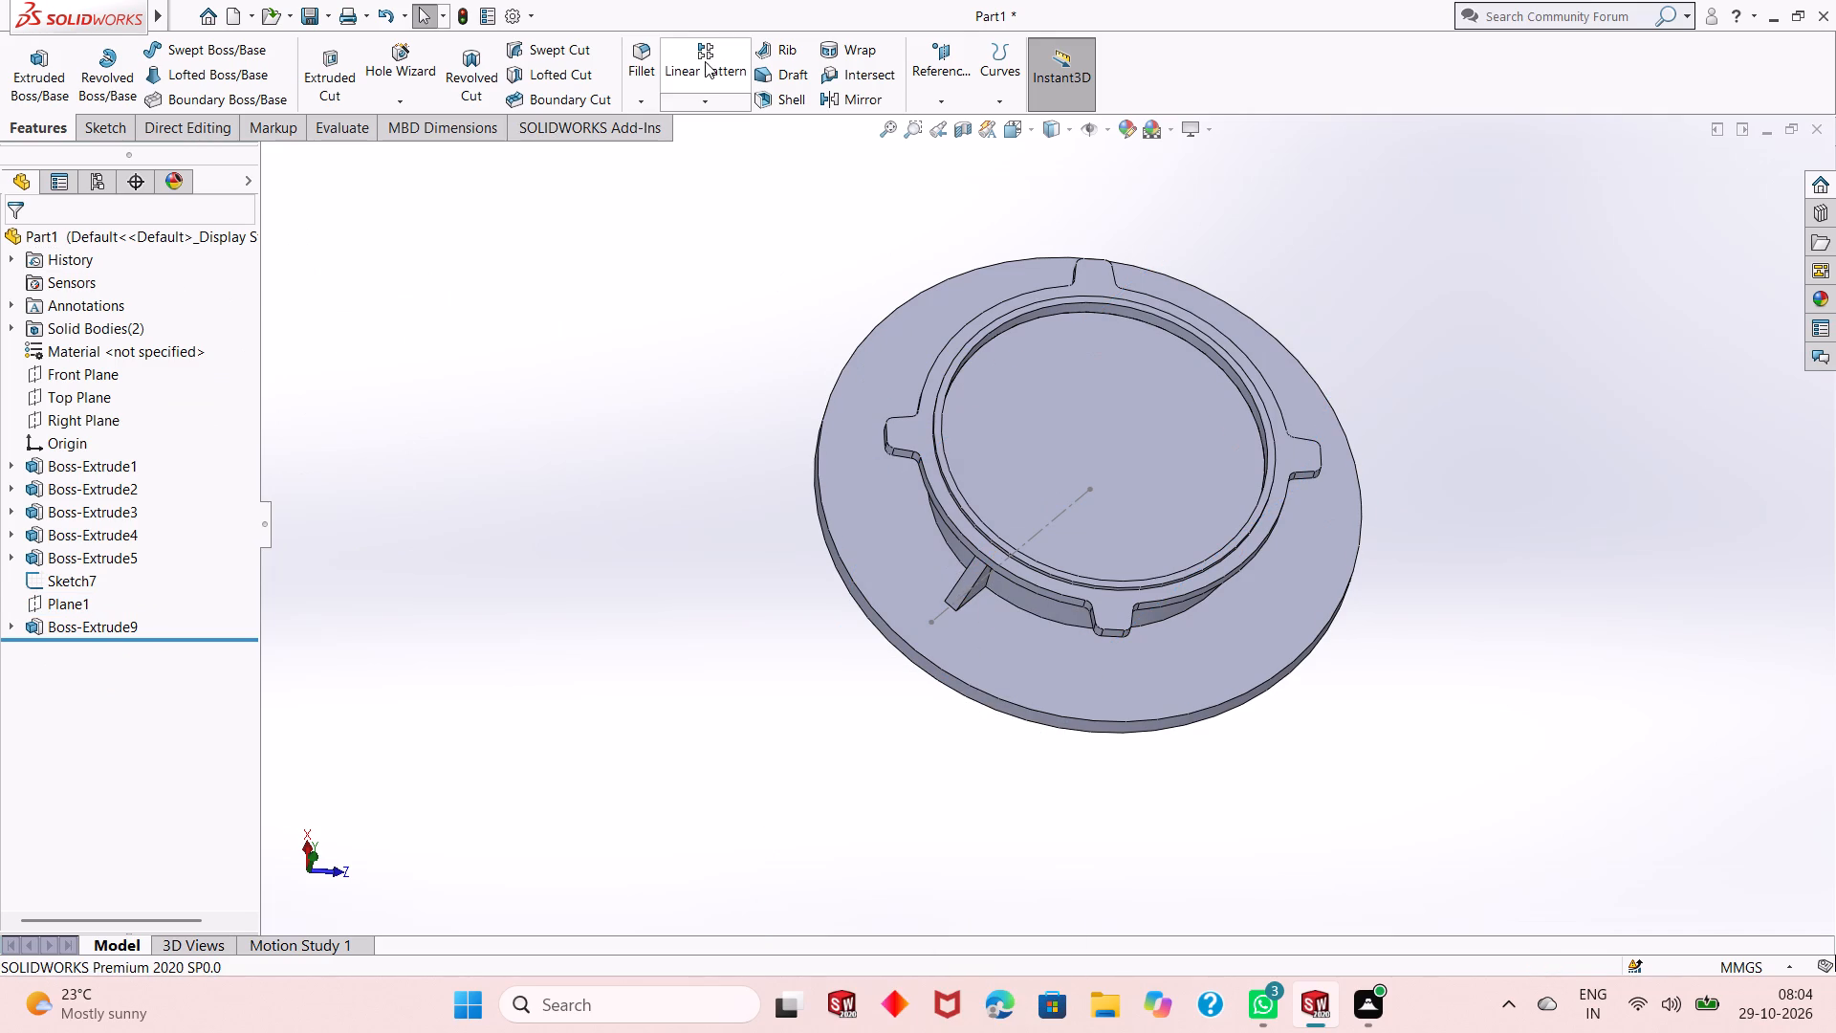
Circular-pattern the triangular rib into 4 equally spaced instances over 360°, using the flat round face inside the lip as direction reference.
click(744, 102)
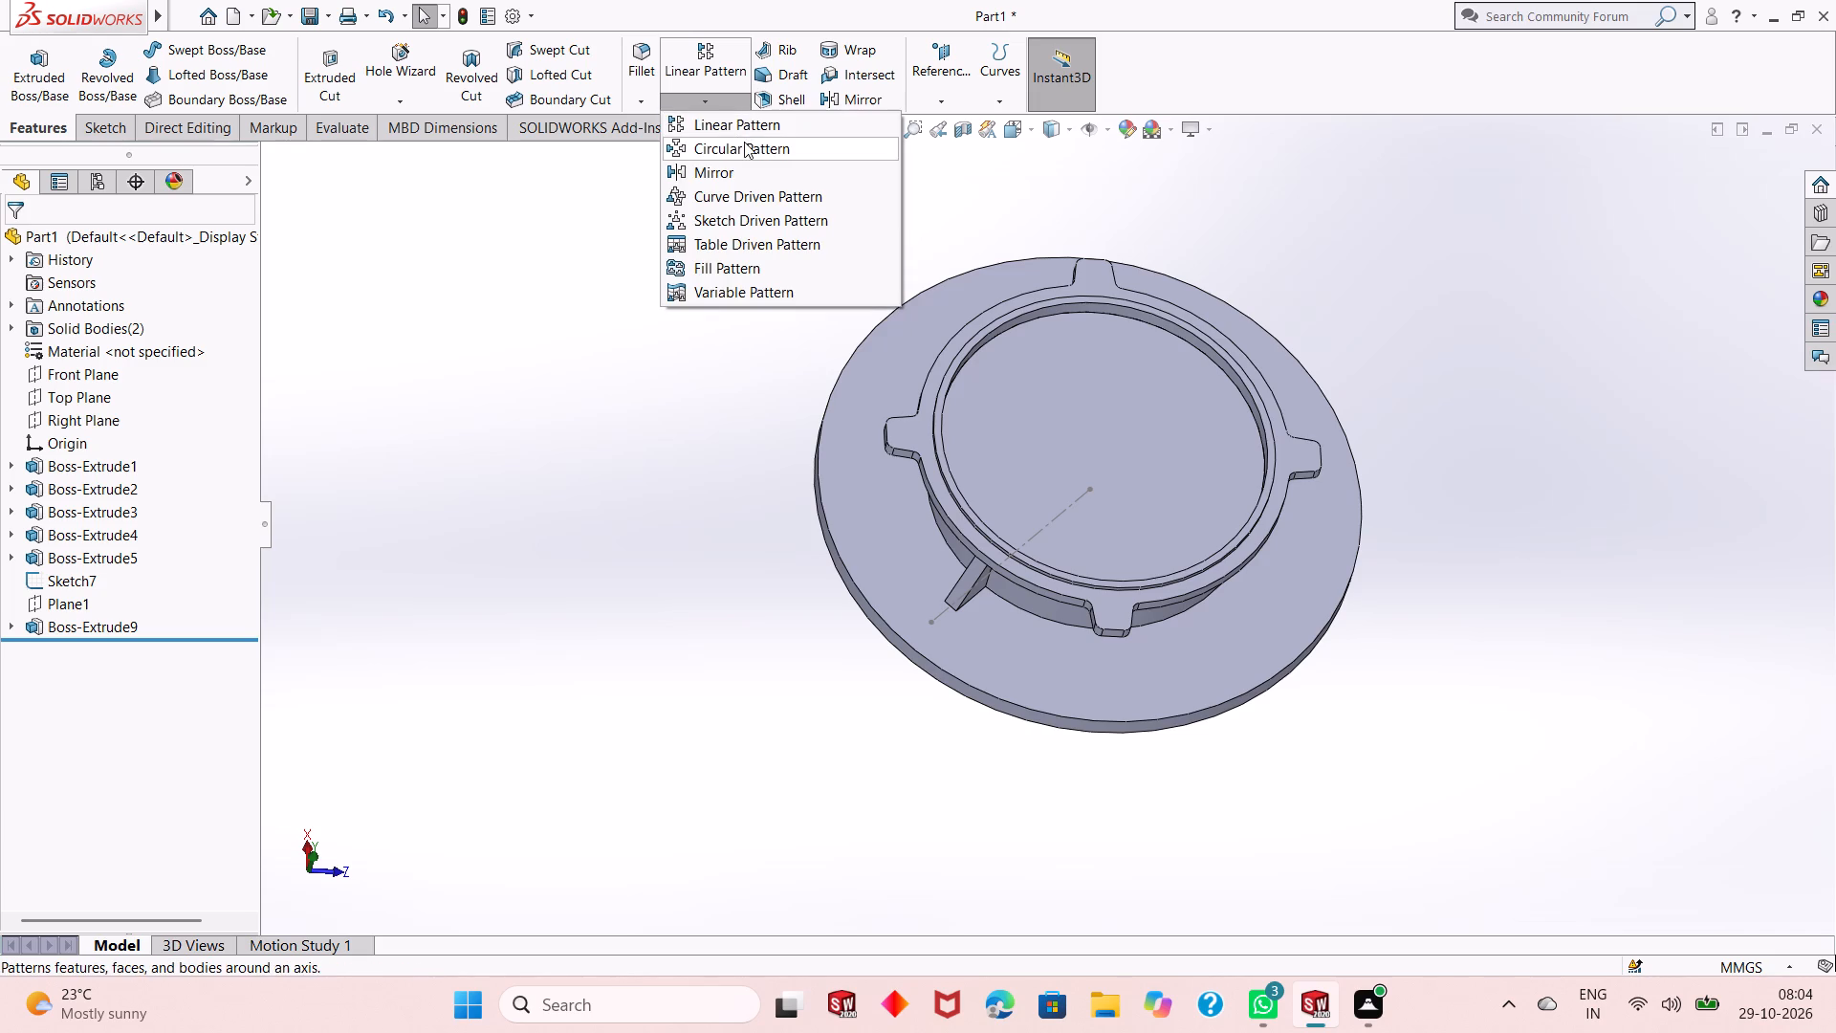
click(744, 143)
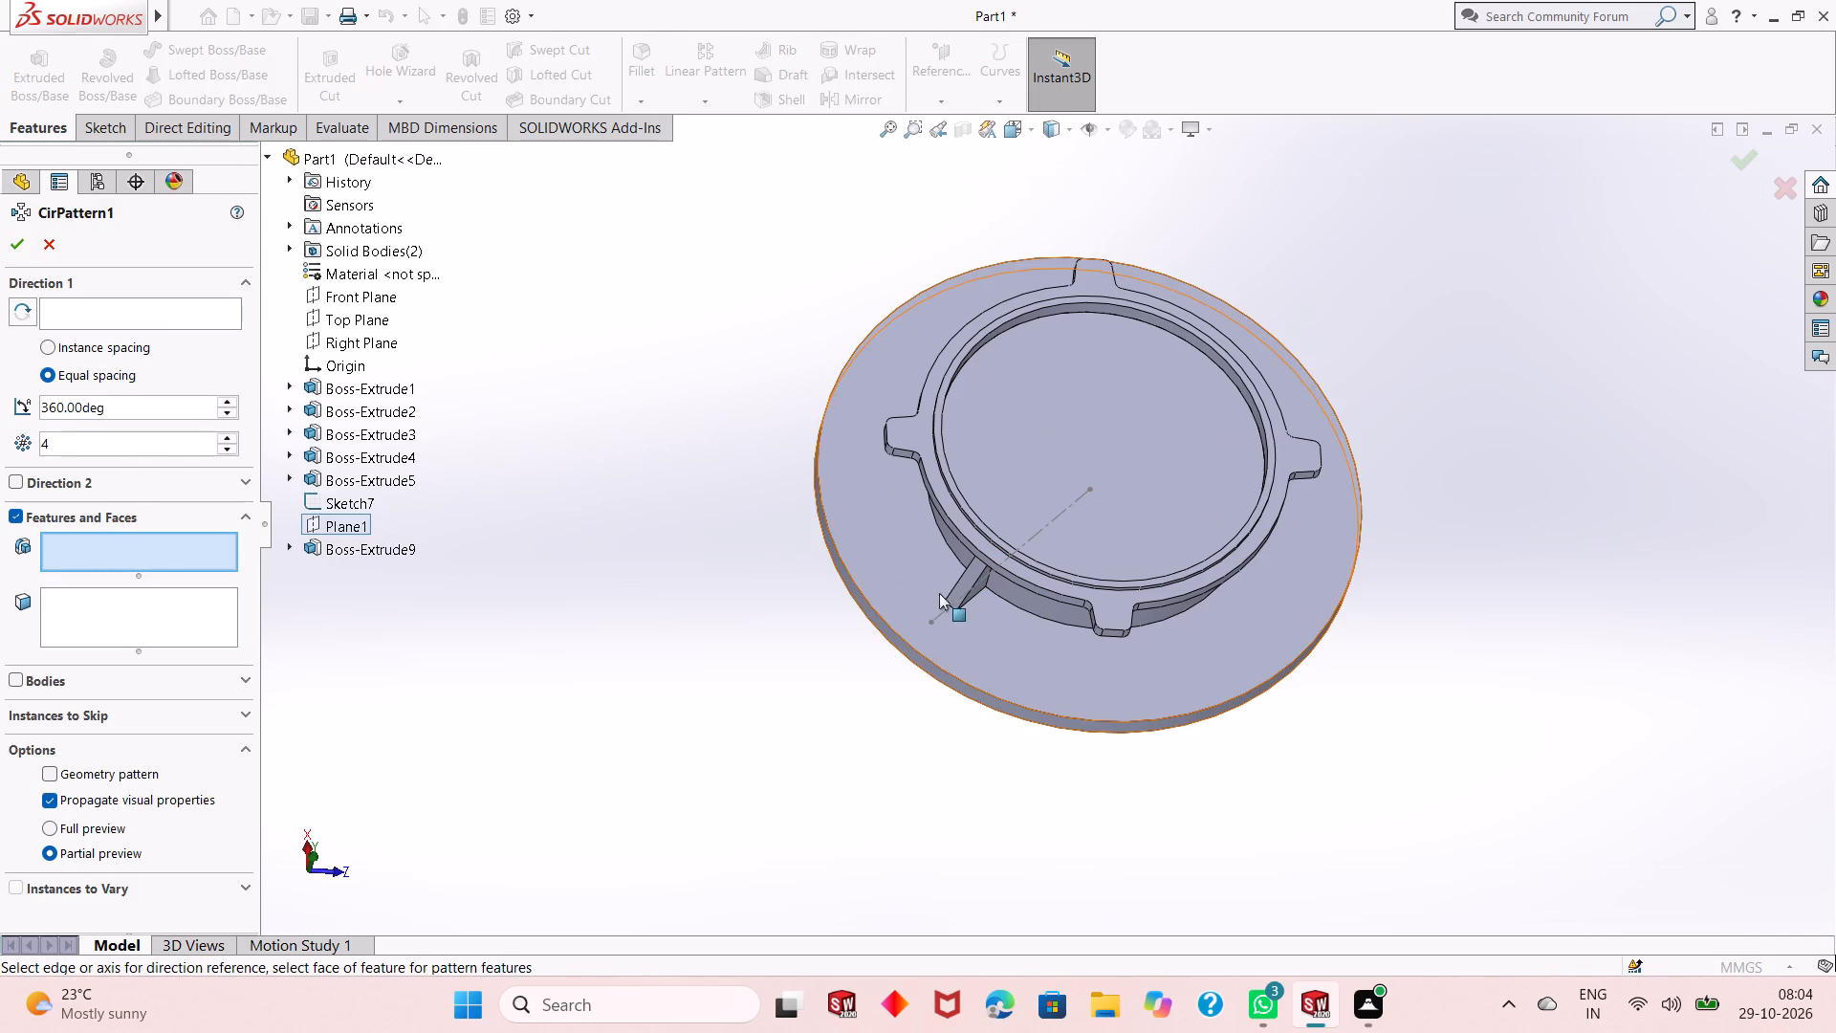
click(976, 569)
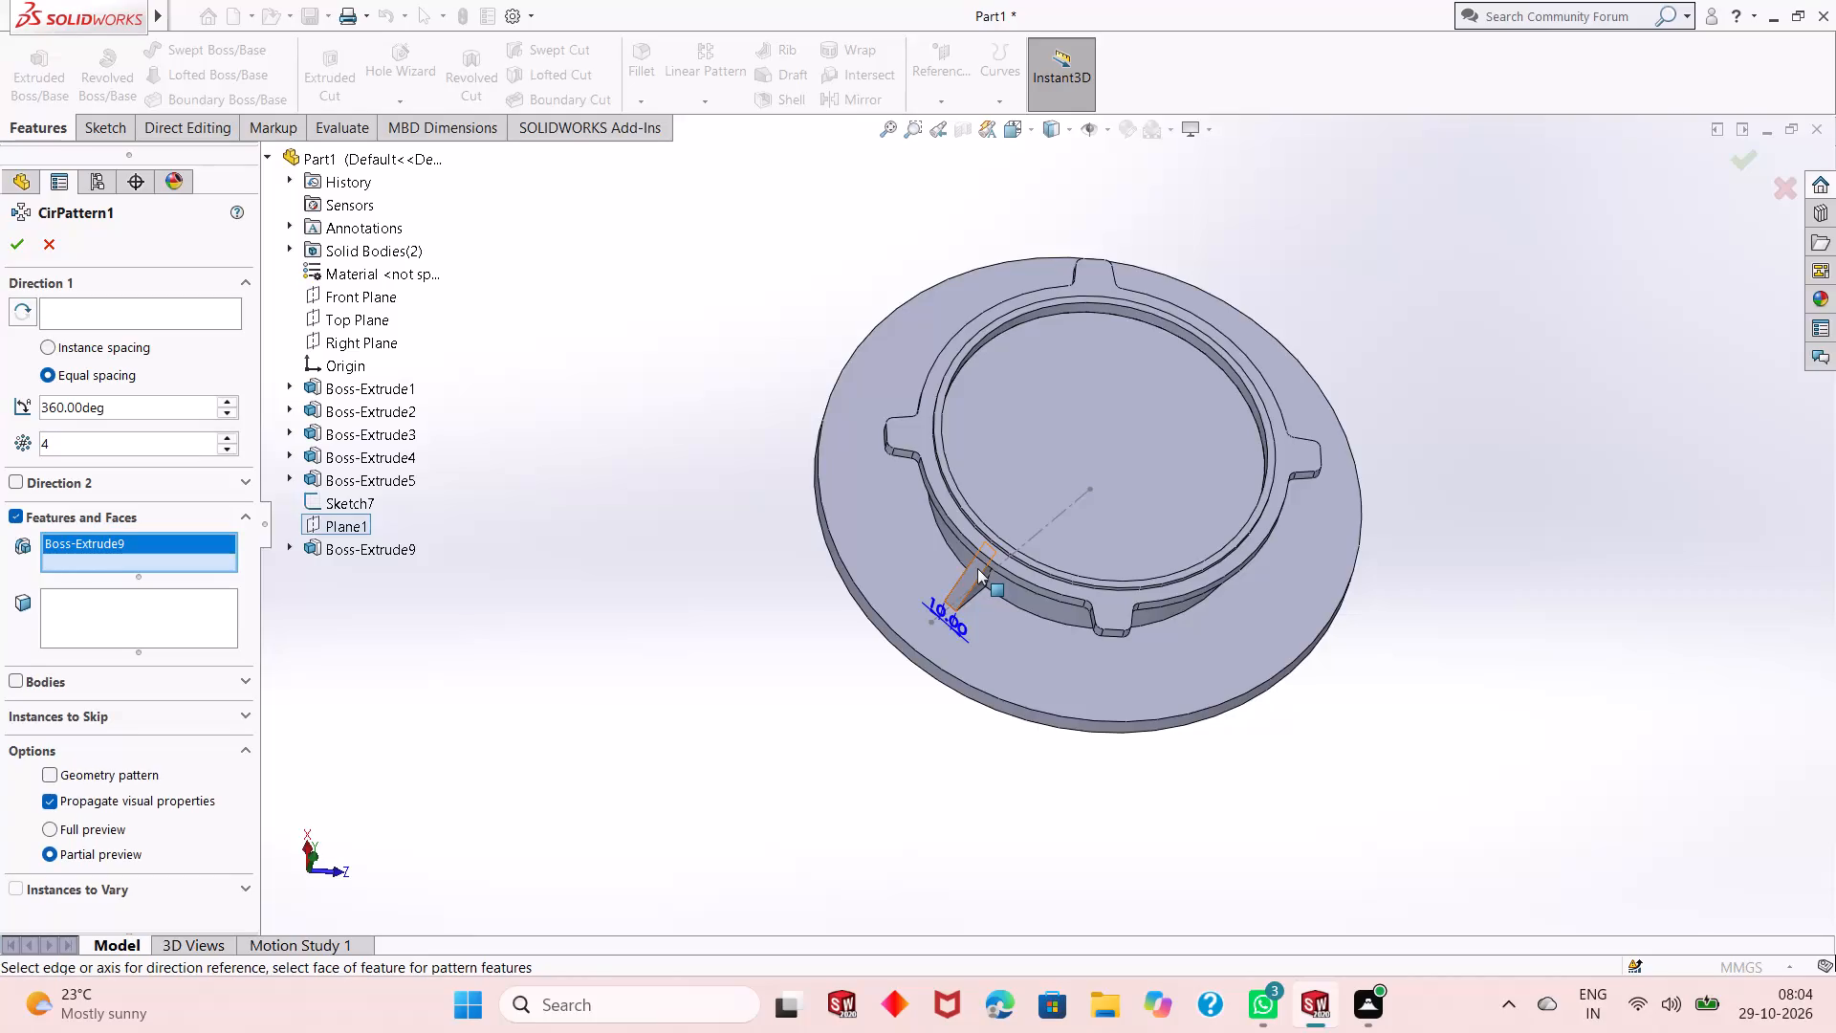
middle_drag(933, 715, 899, 656)
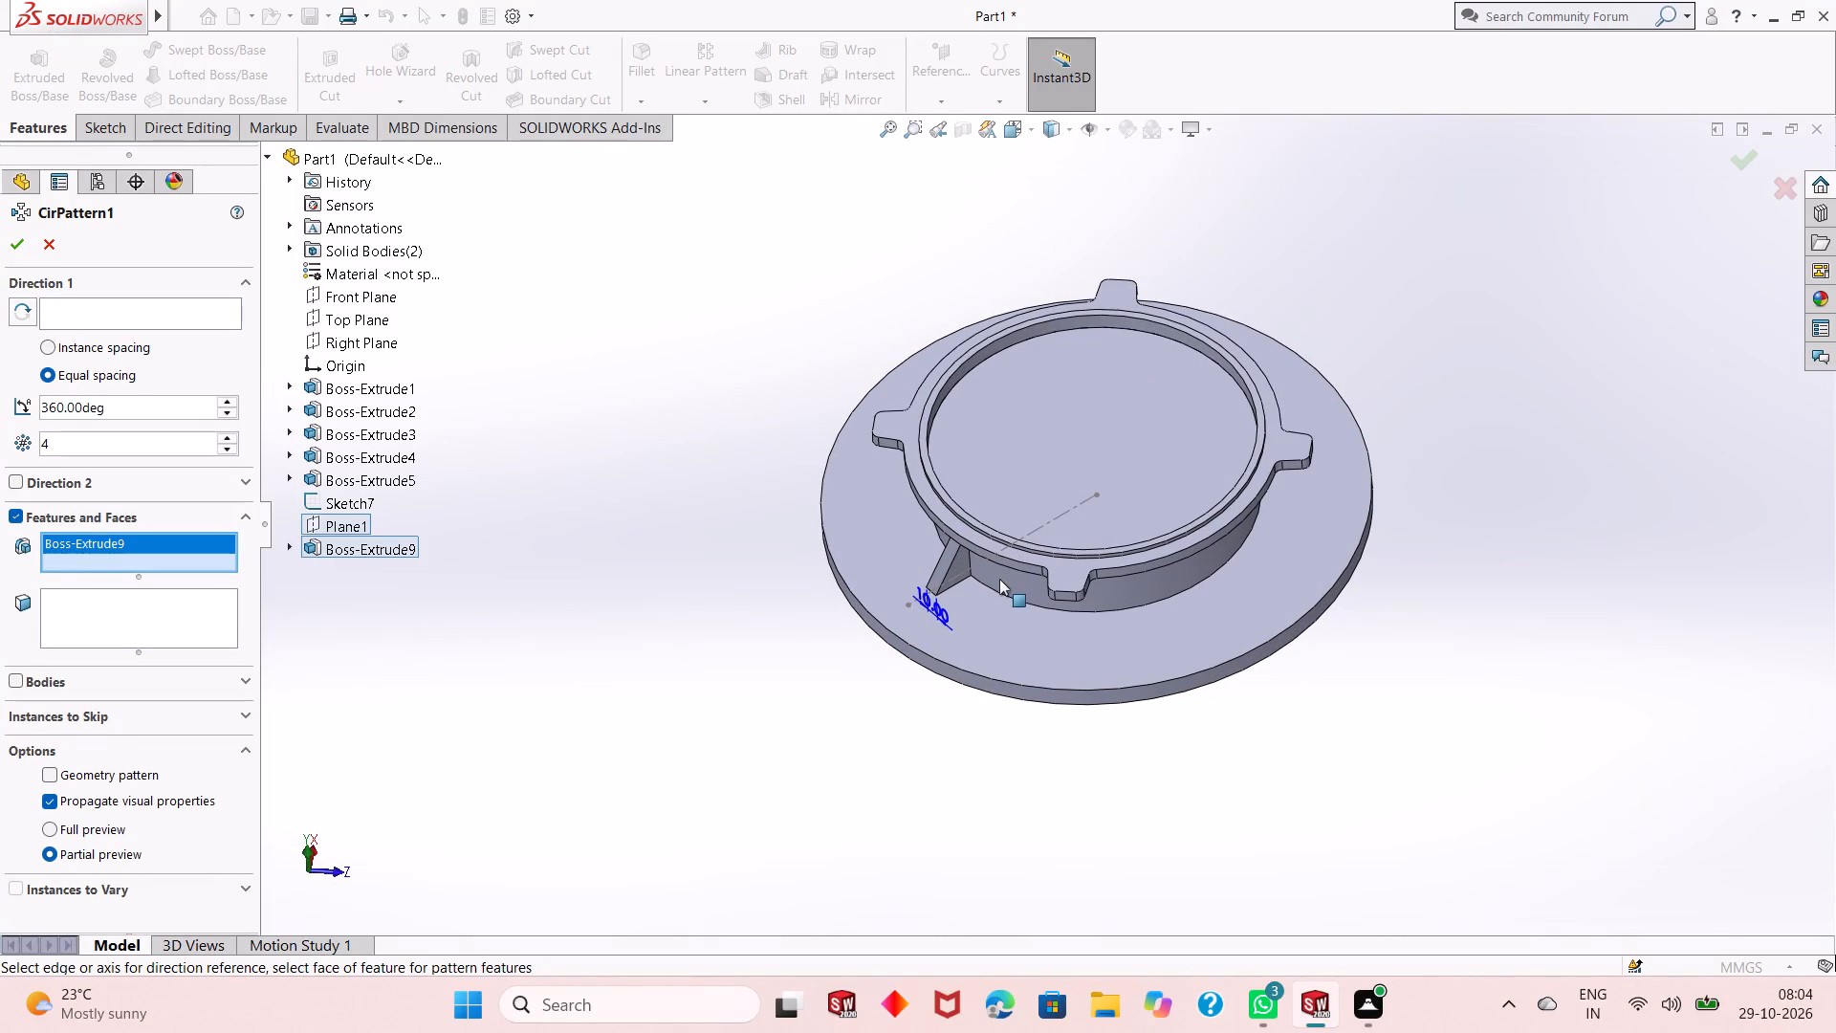
click(964, 564)
click(964, 564)
click(66, 299)
click(82, 310)
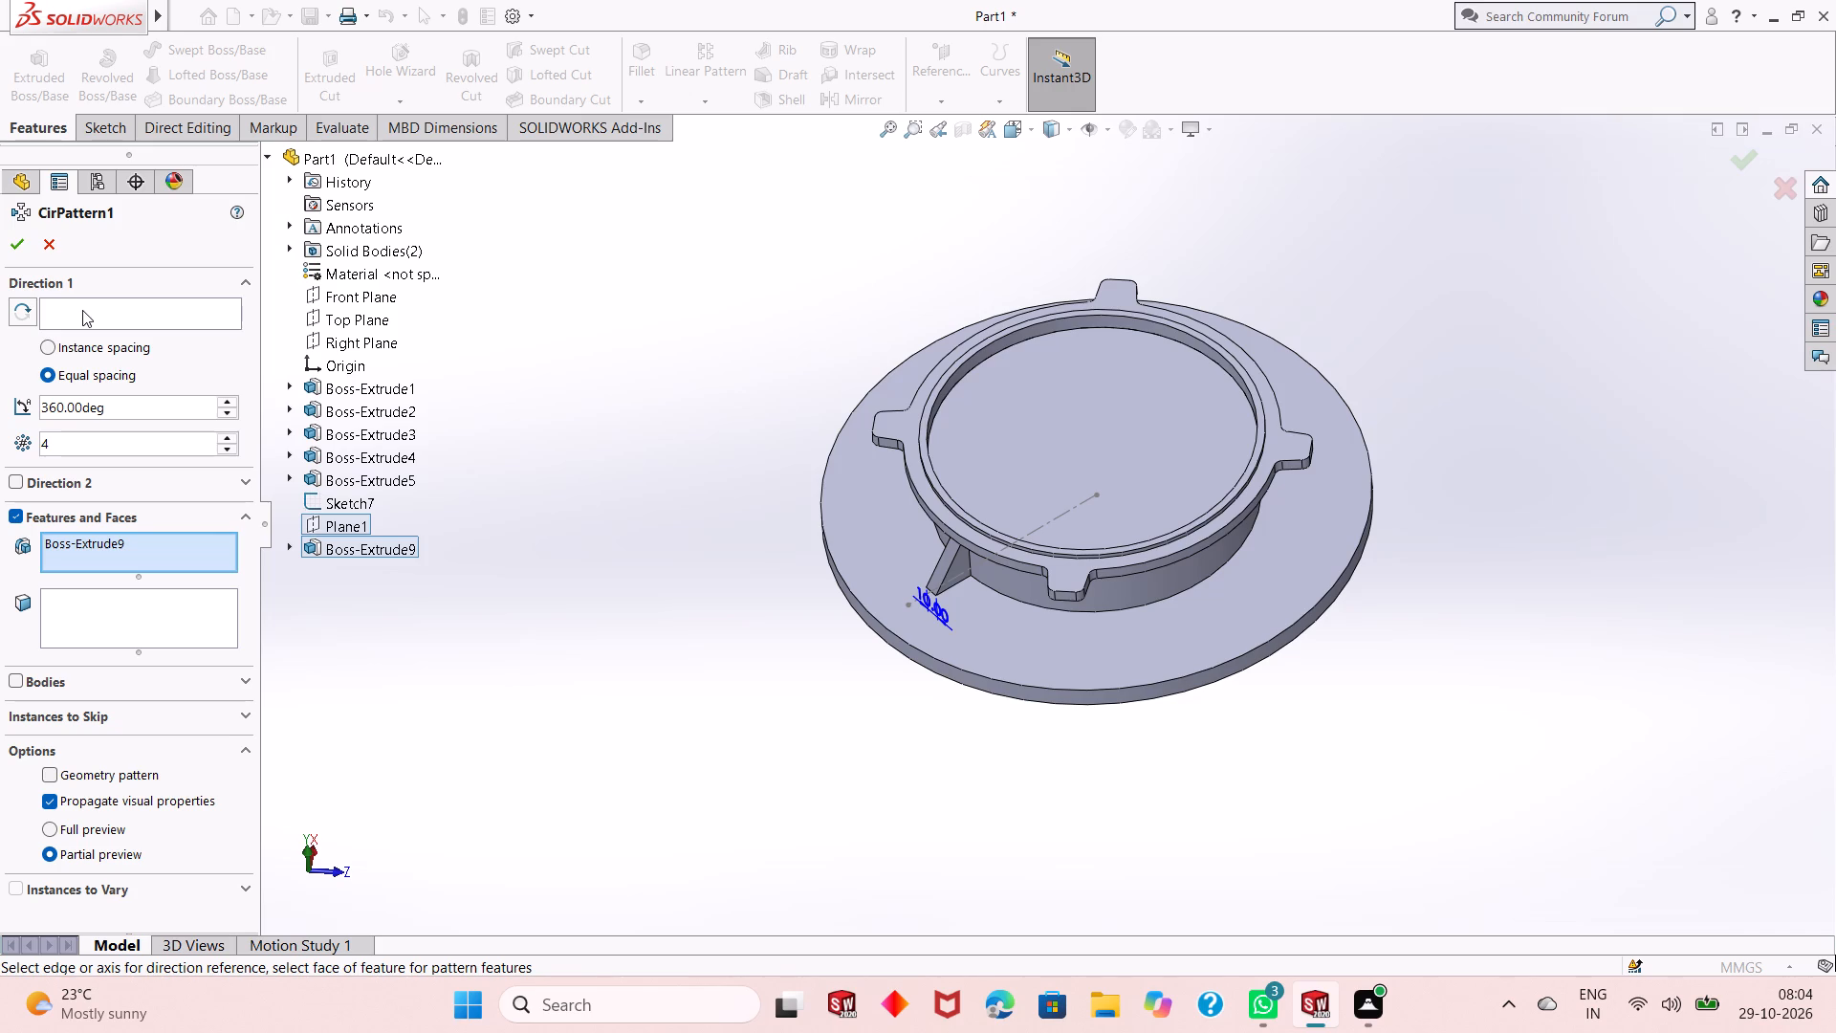
click(1114, 448)
middle_drag(1101, 478, 1112, 561)
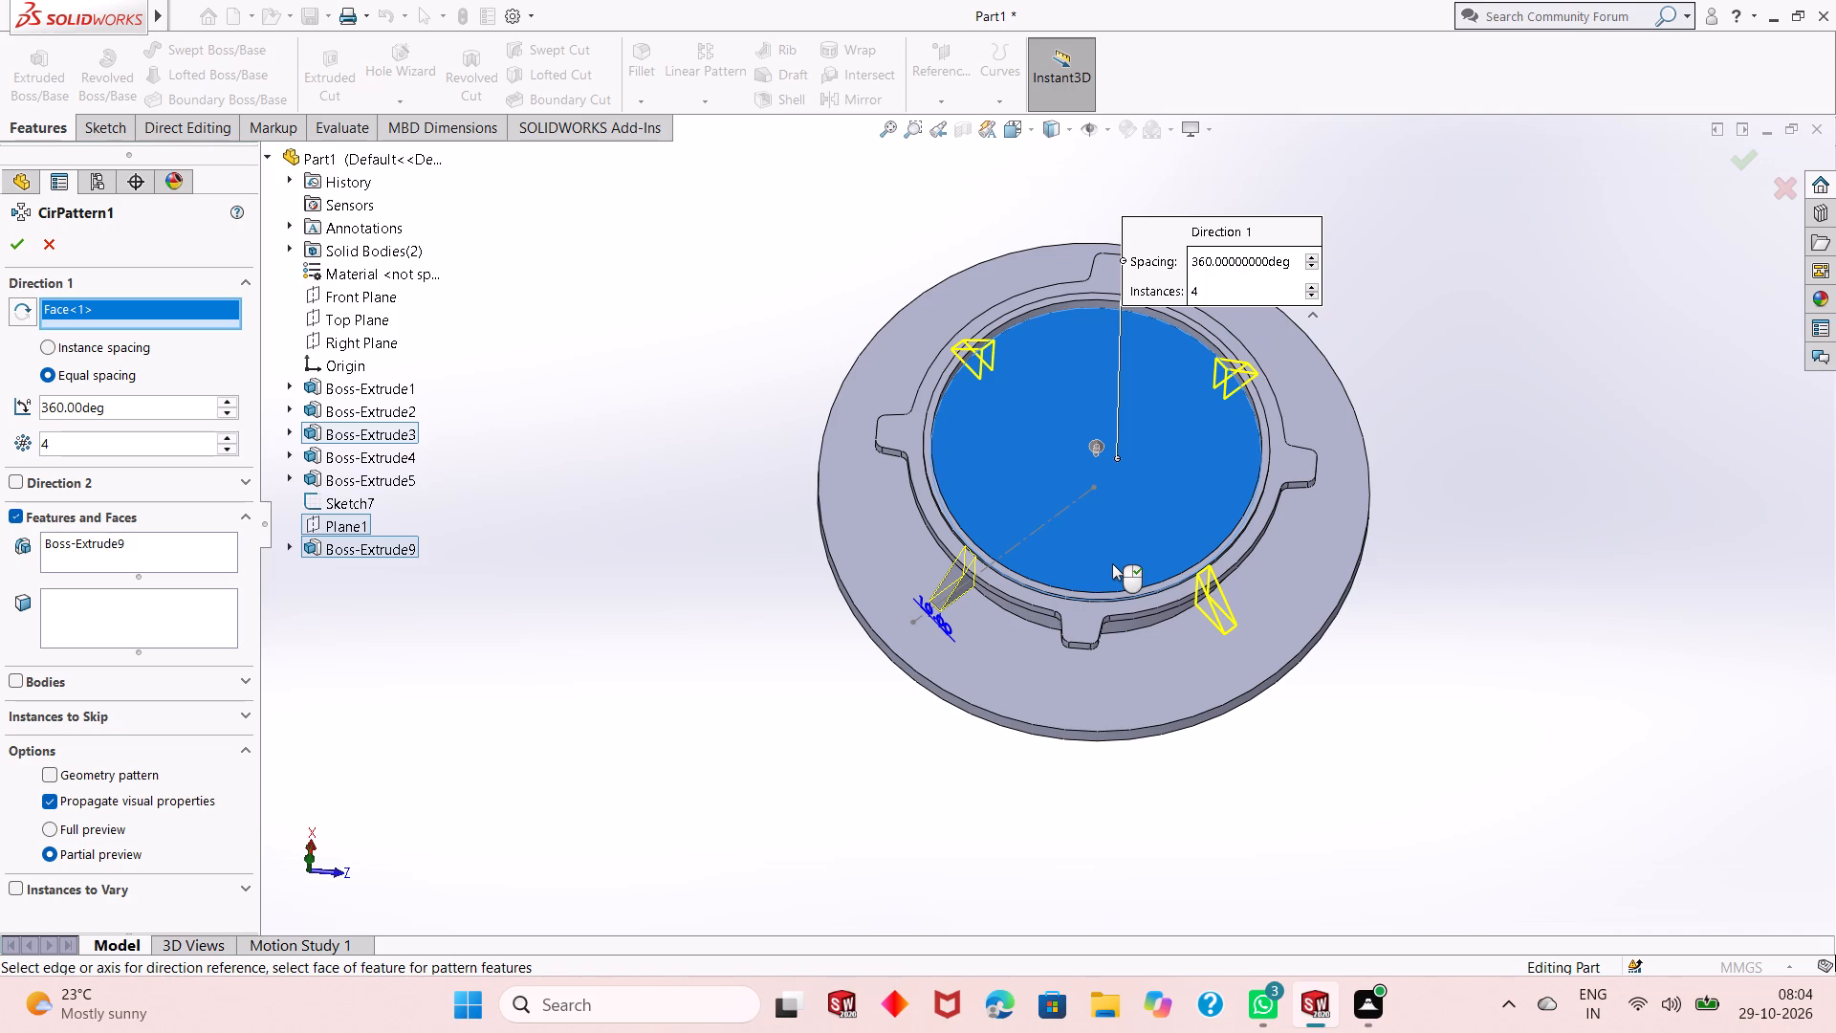
click(12, 249)
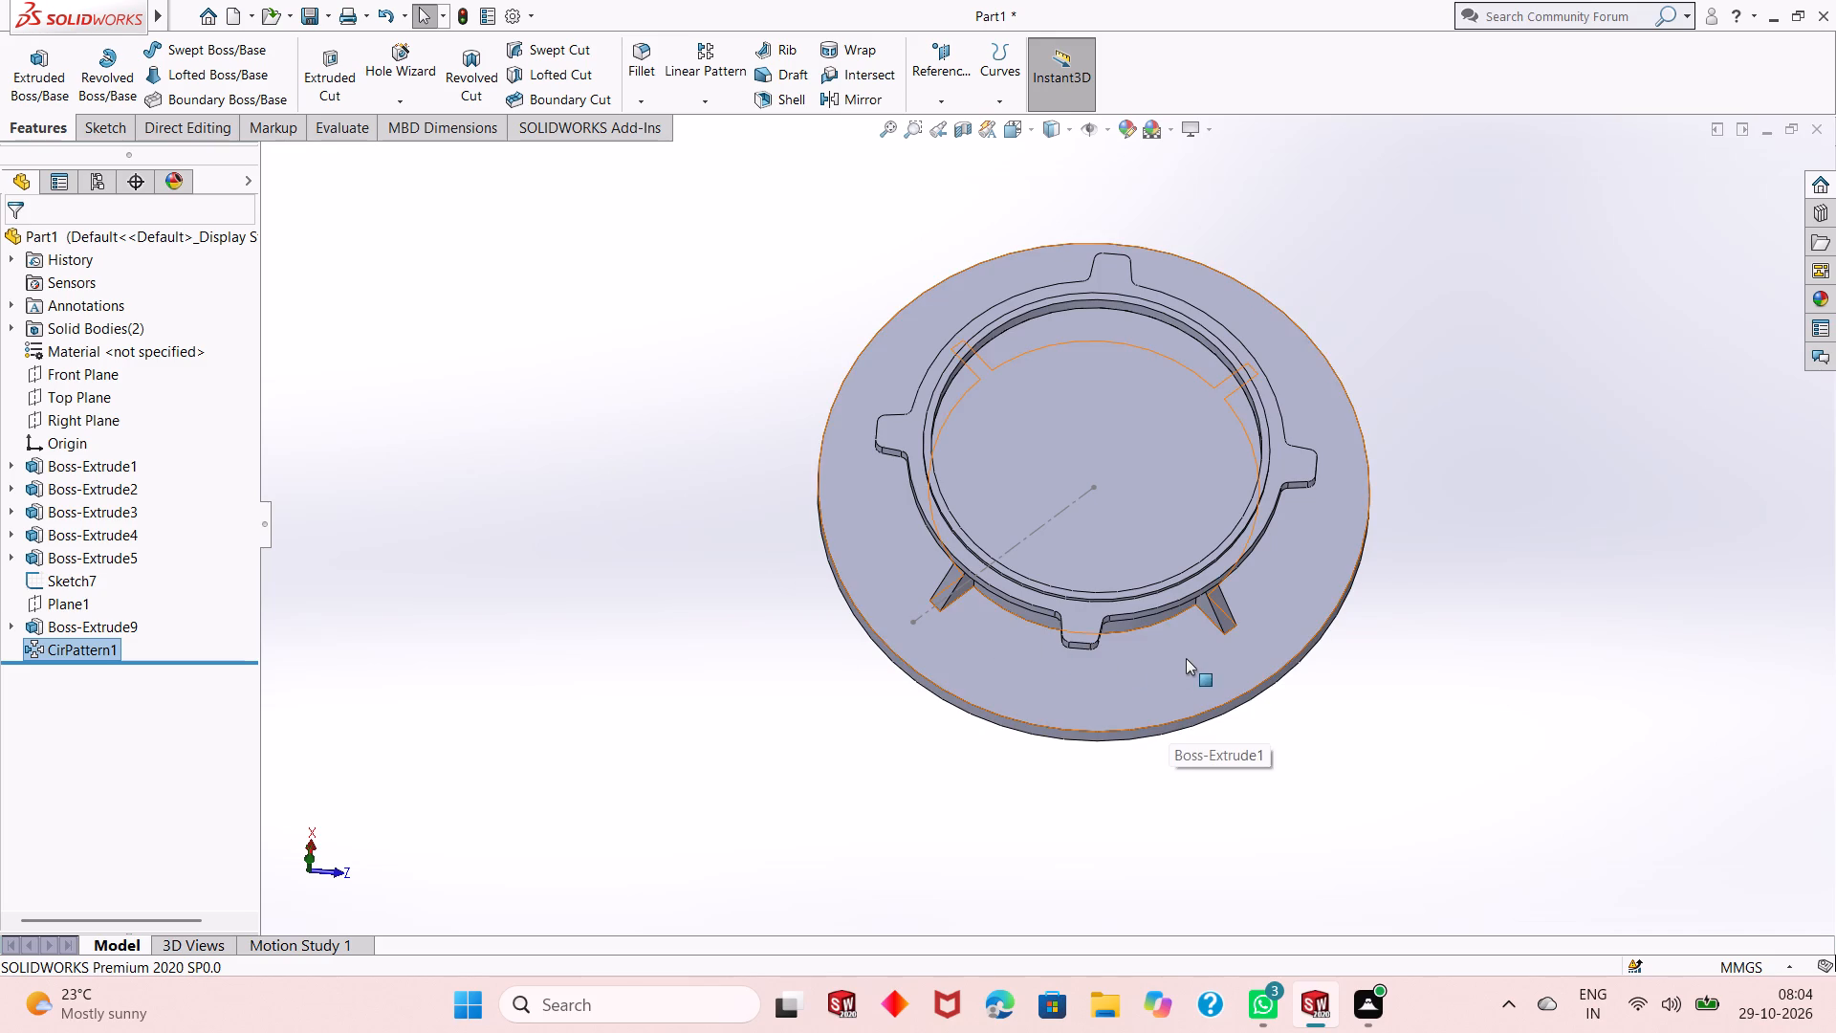
middle_drag(1178, 659, 1091, 452)
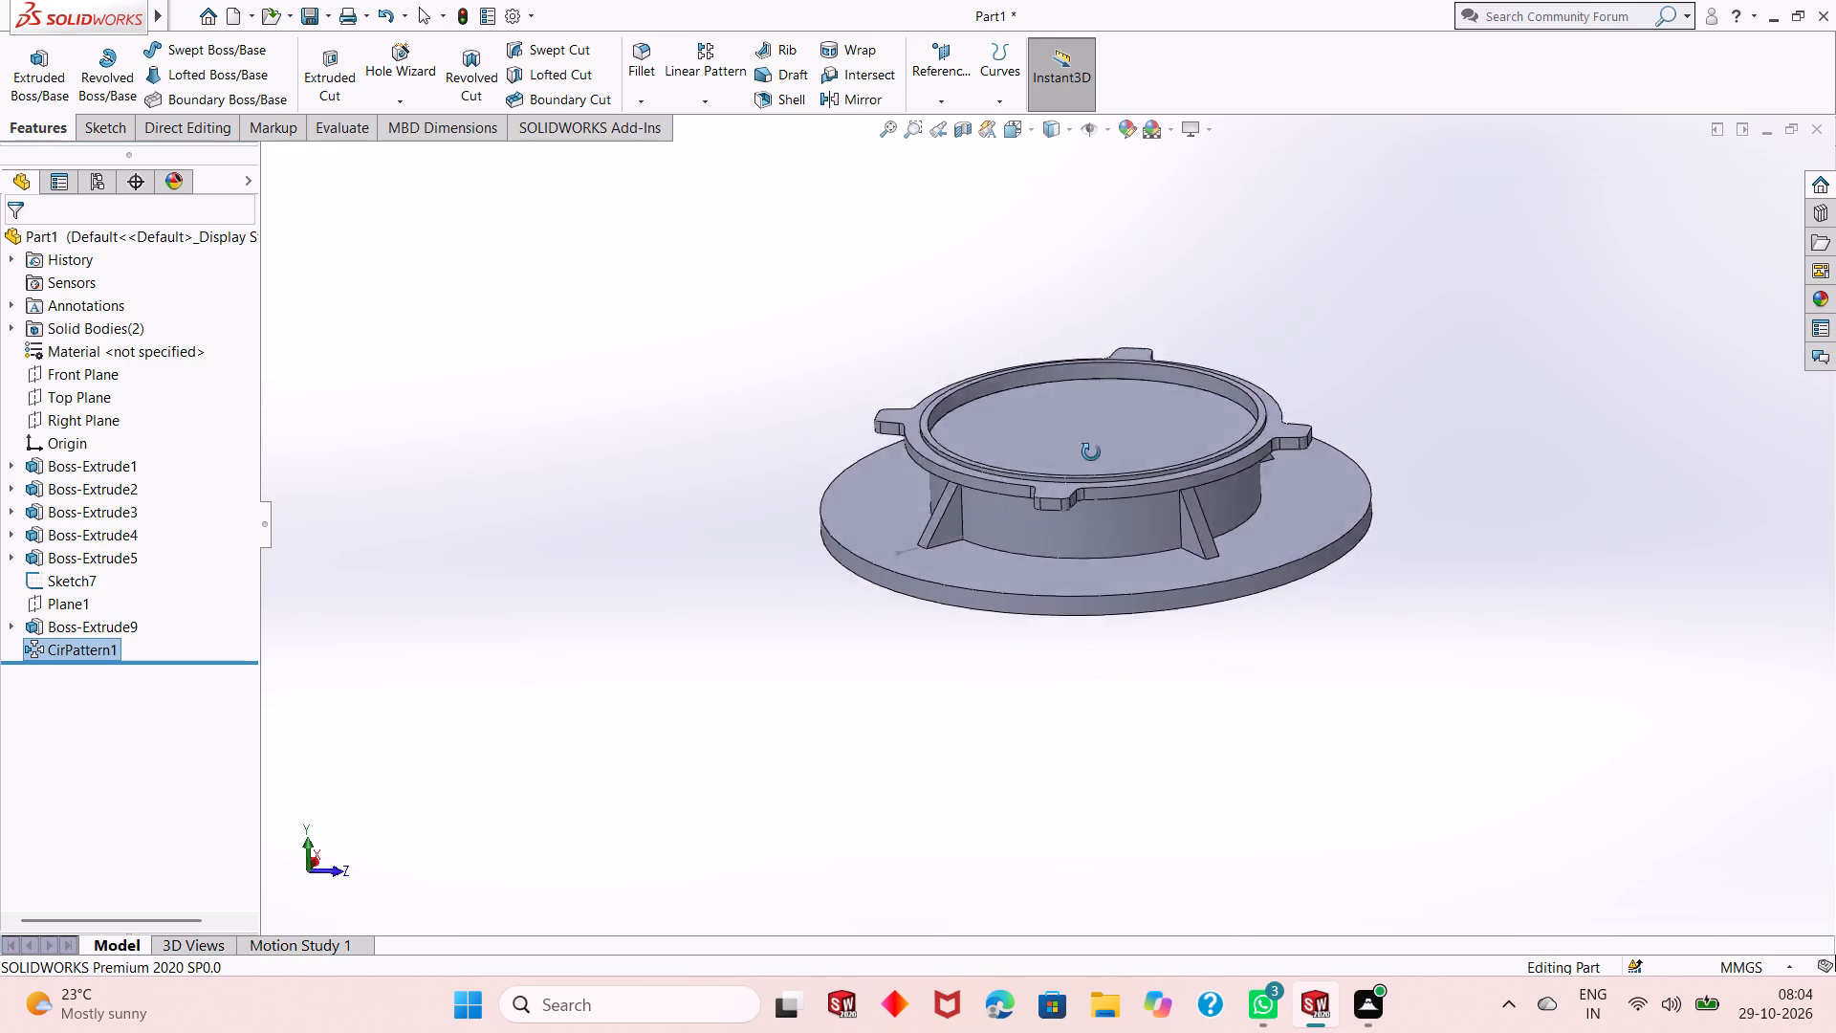
middle_drag(1091, 452, 998, 786)
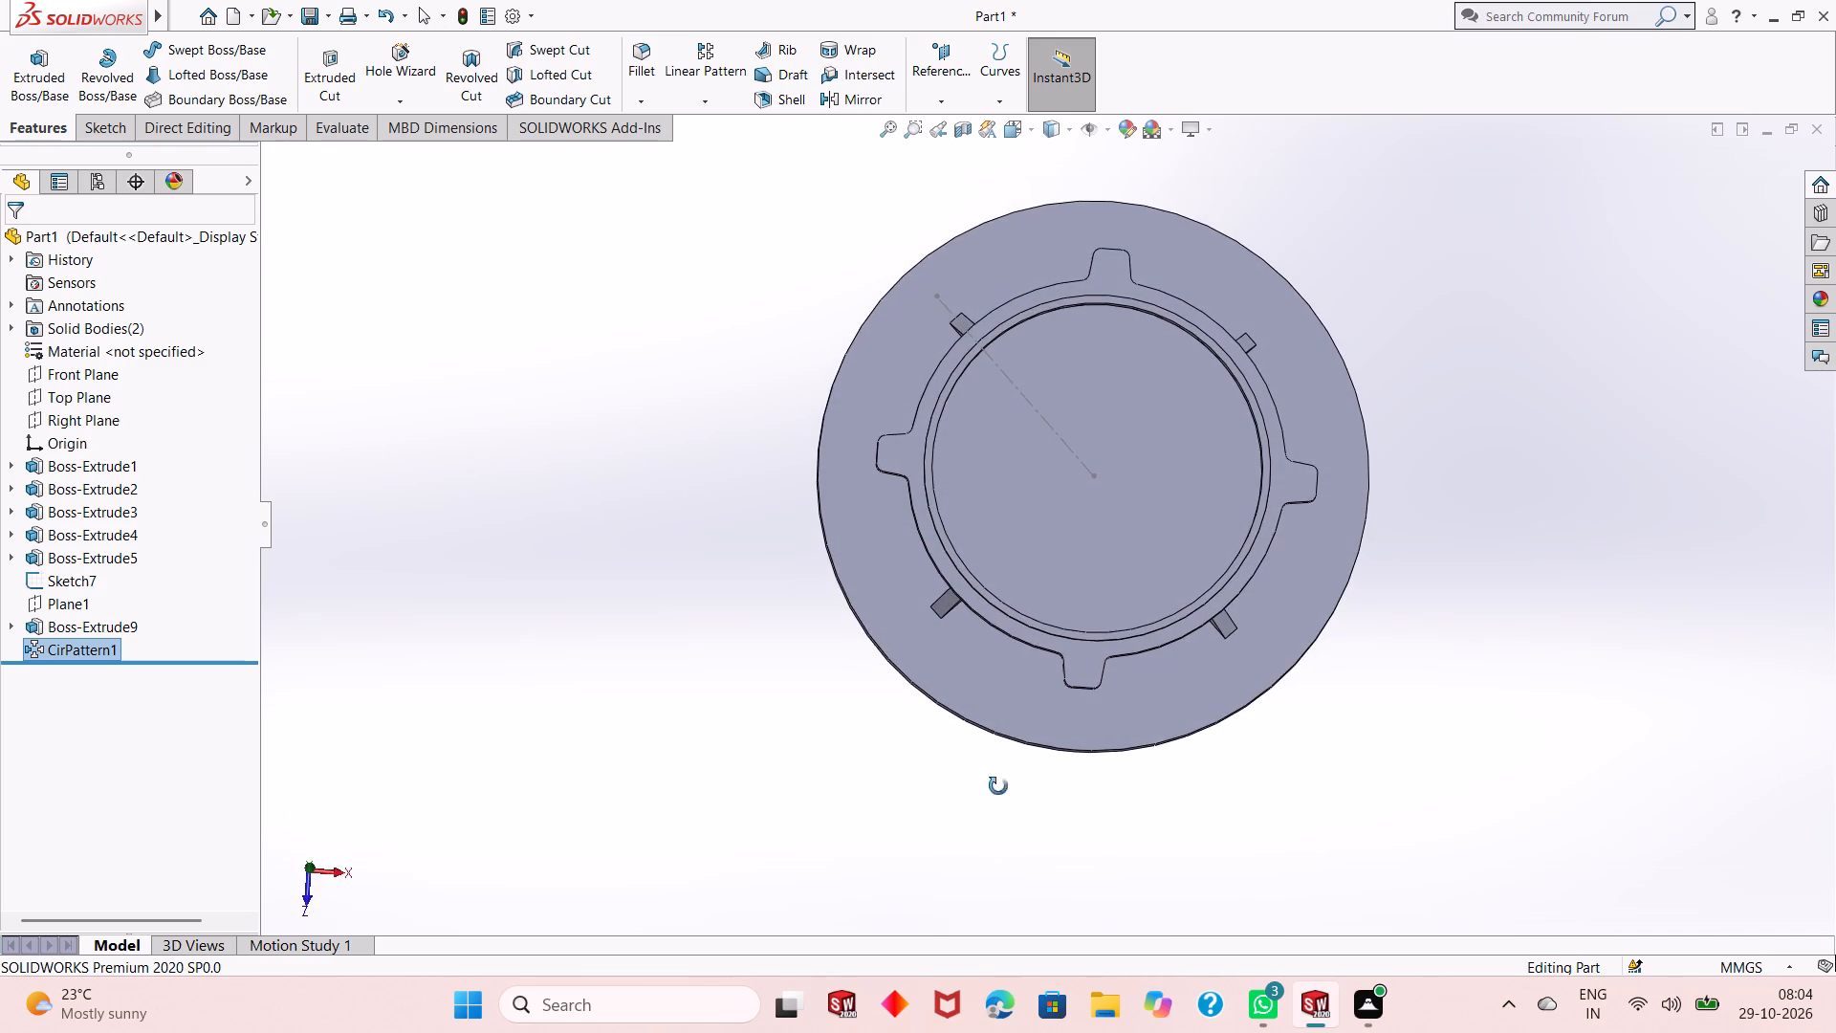
middle_drag(998, 786, 1112, 829)
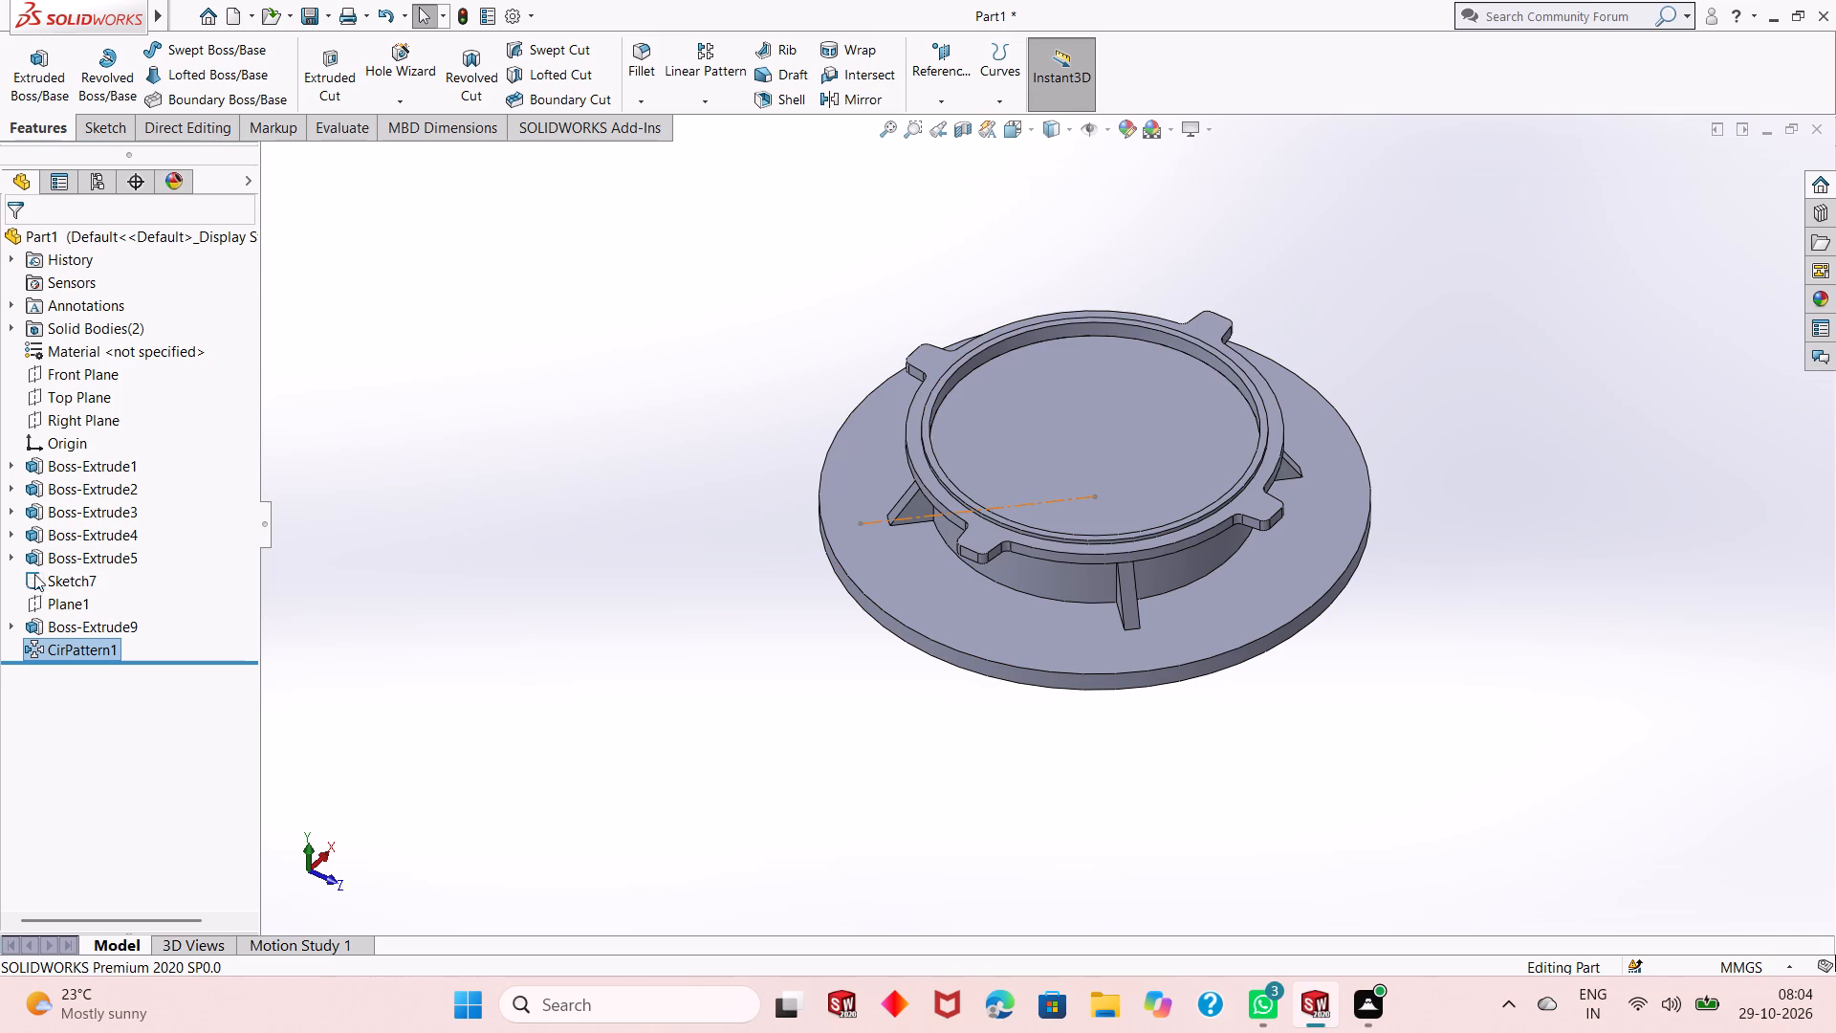
Hide the leftover line sketch Sketch7.
right_click(55, 582)
click(67, 555)
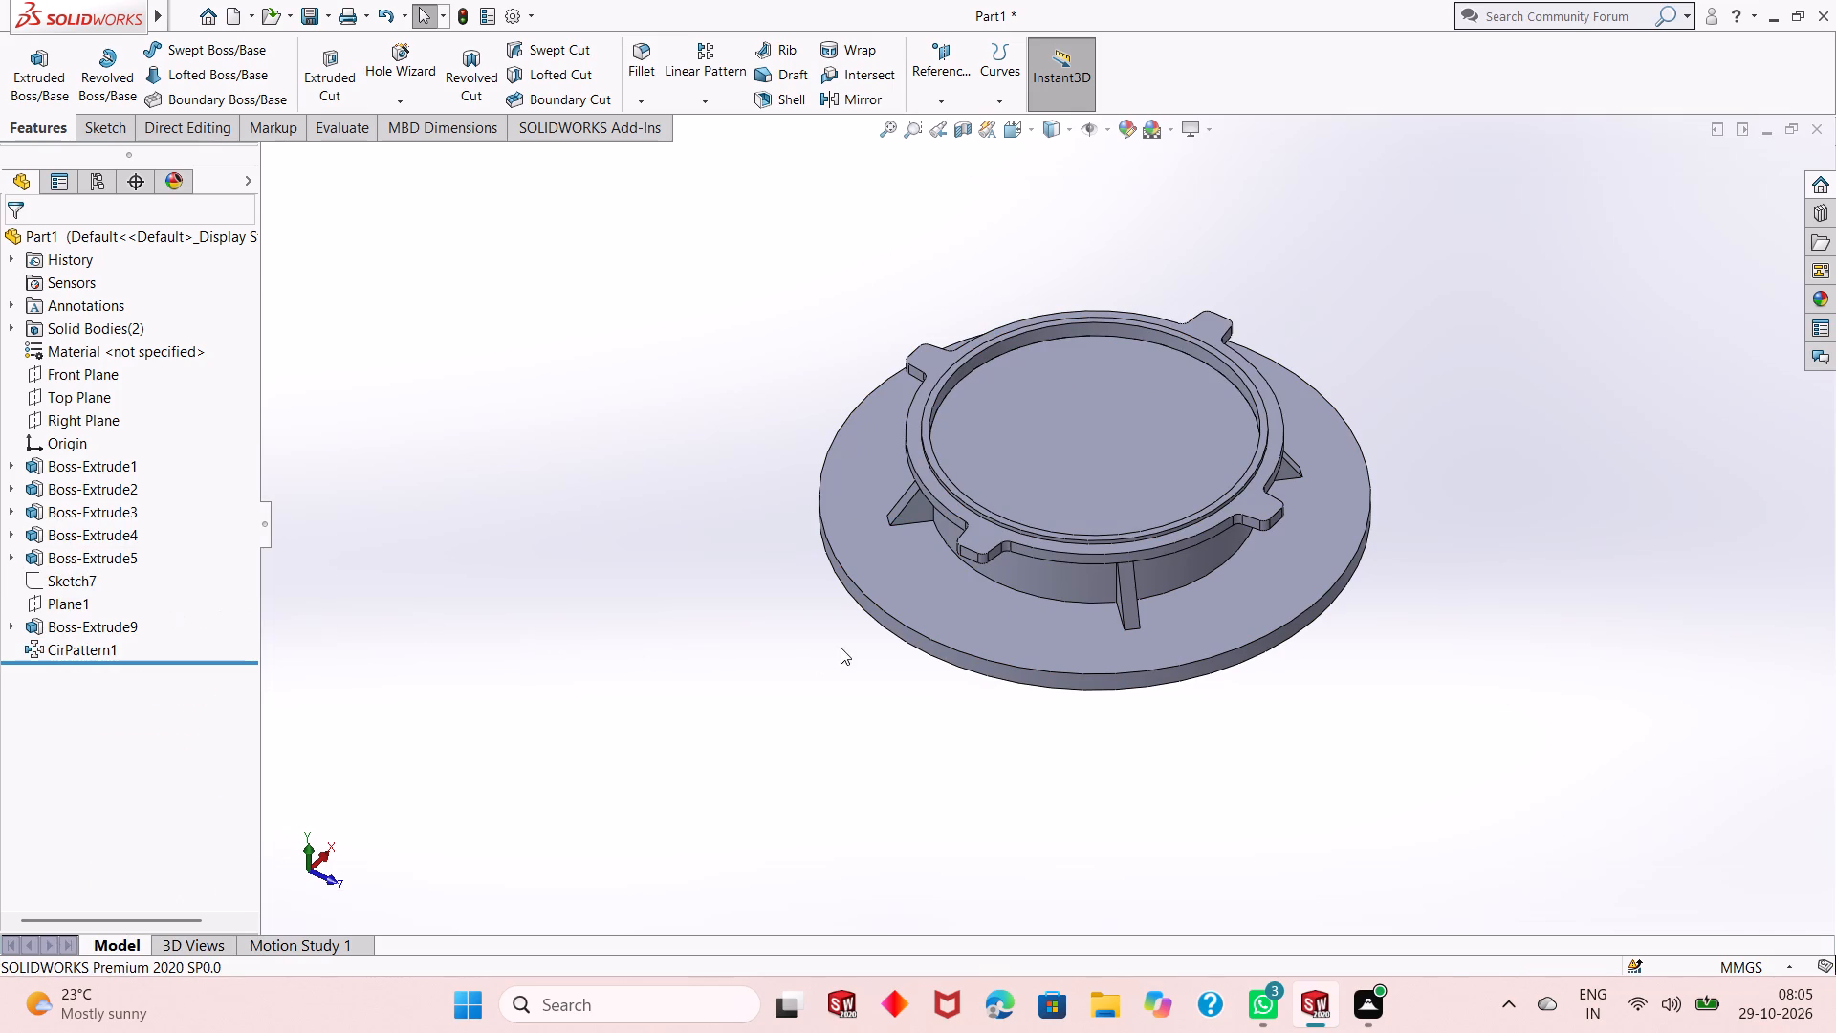
Examine the four patterned ribs, the toothed ring, the lip and the disc's underside from several angles.
middle_drag(1021, 744, 1027, 593)
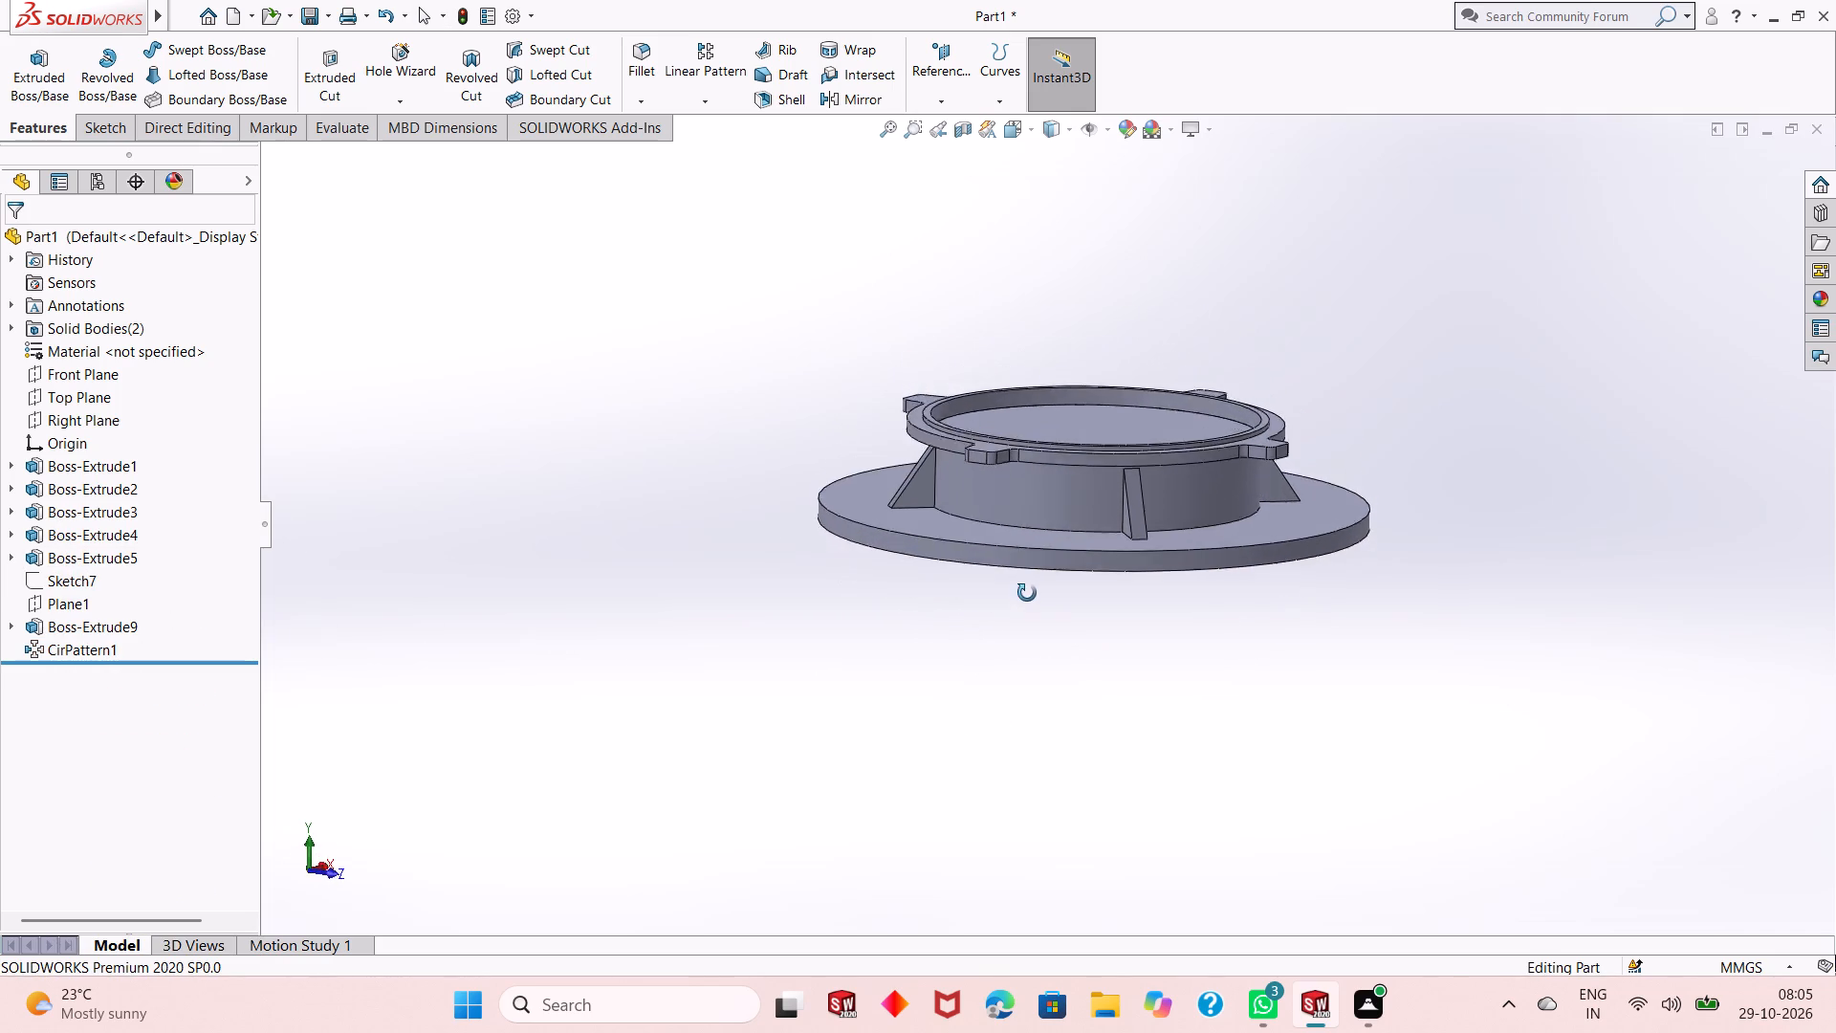
middle_drag(1027, 593, 1162, 463)
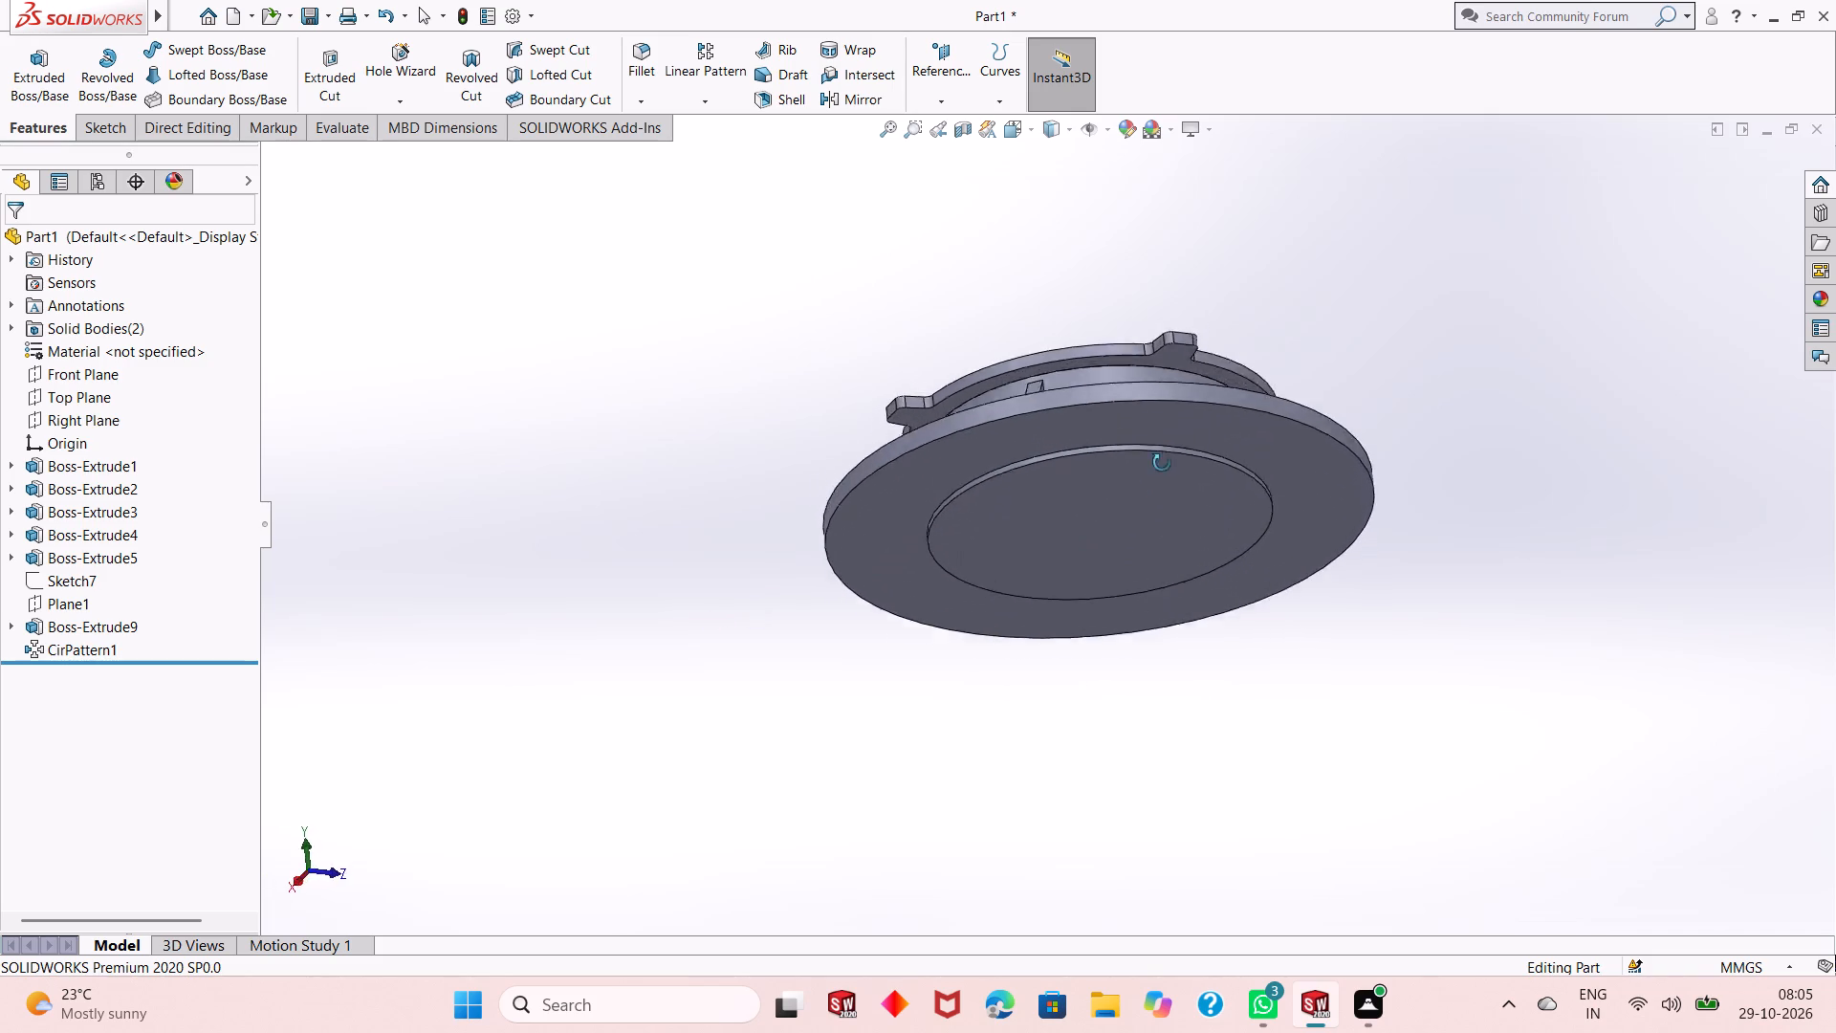
middle_drag(1162, 463, 1080, 827)
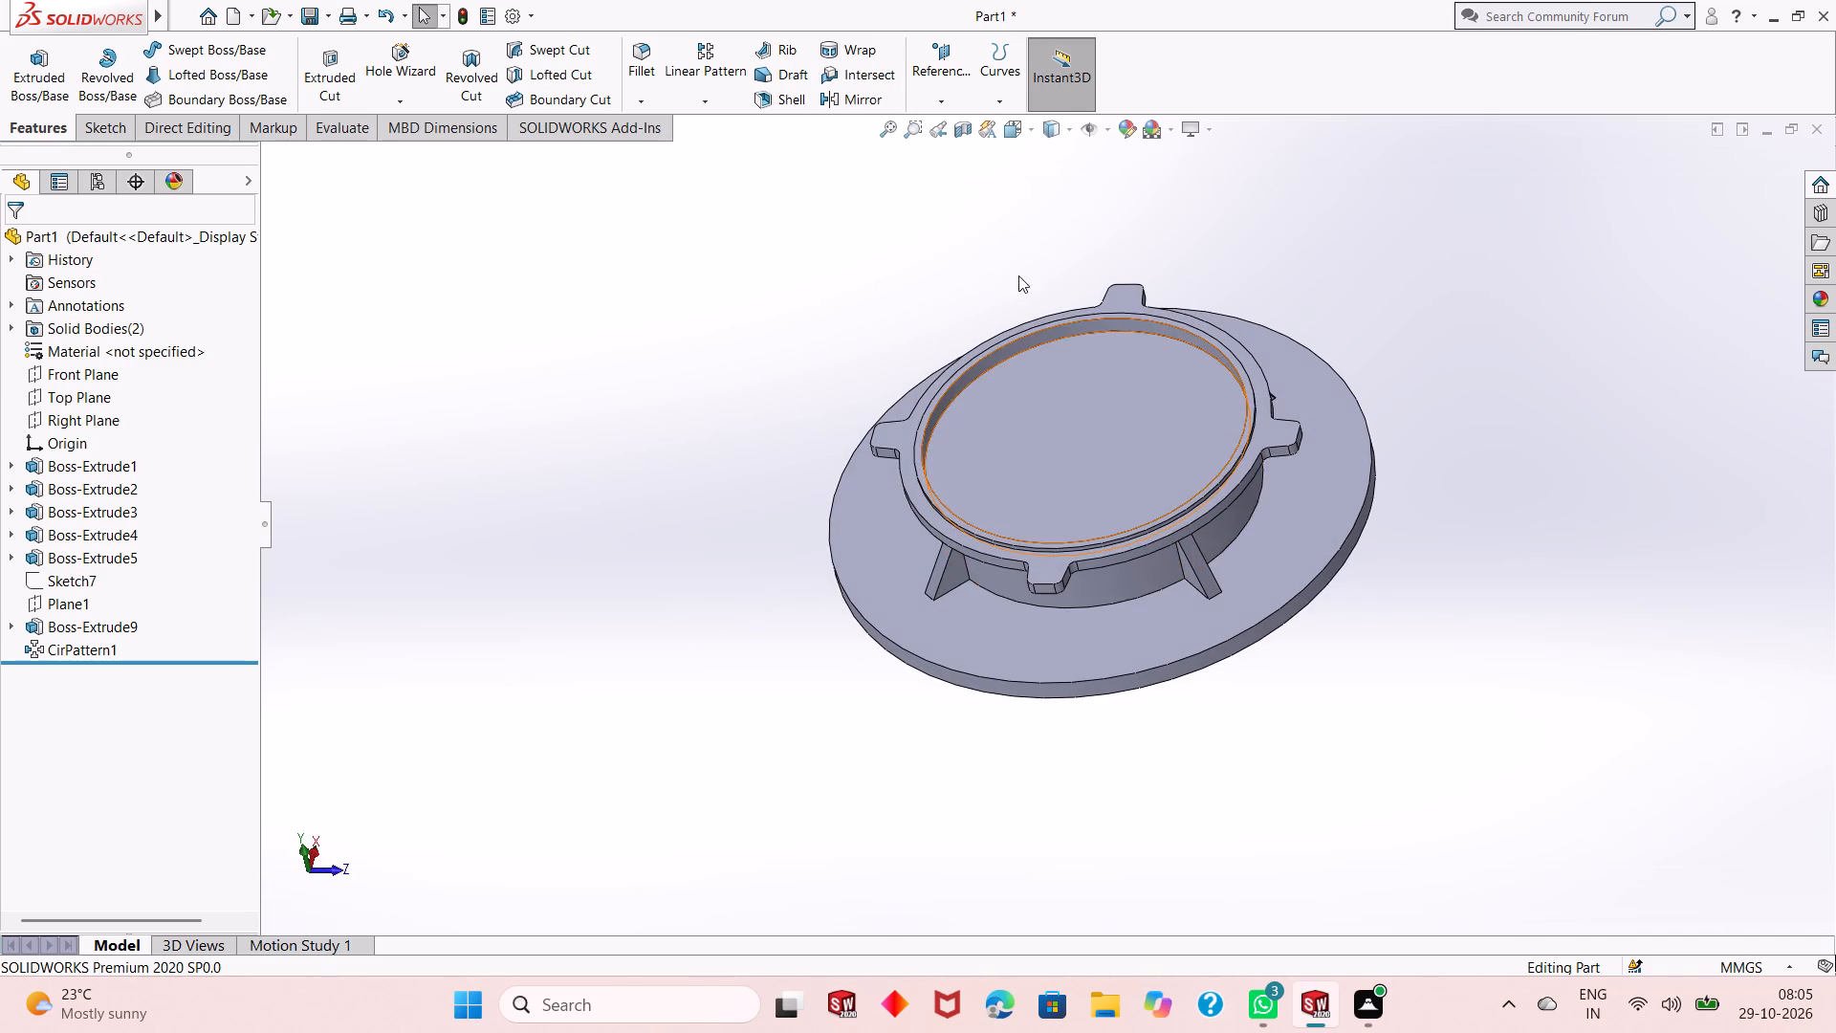
middle_drag(1039, 283, 1235, 756)
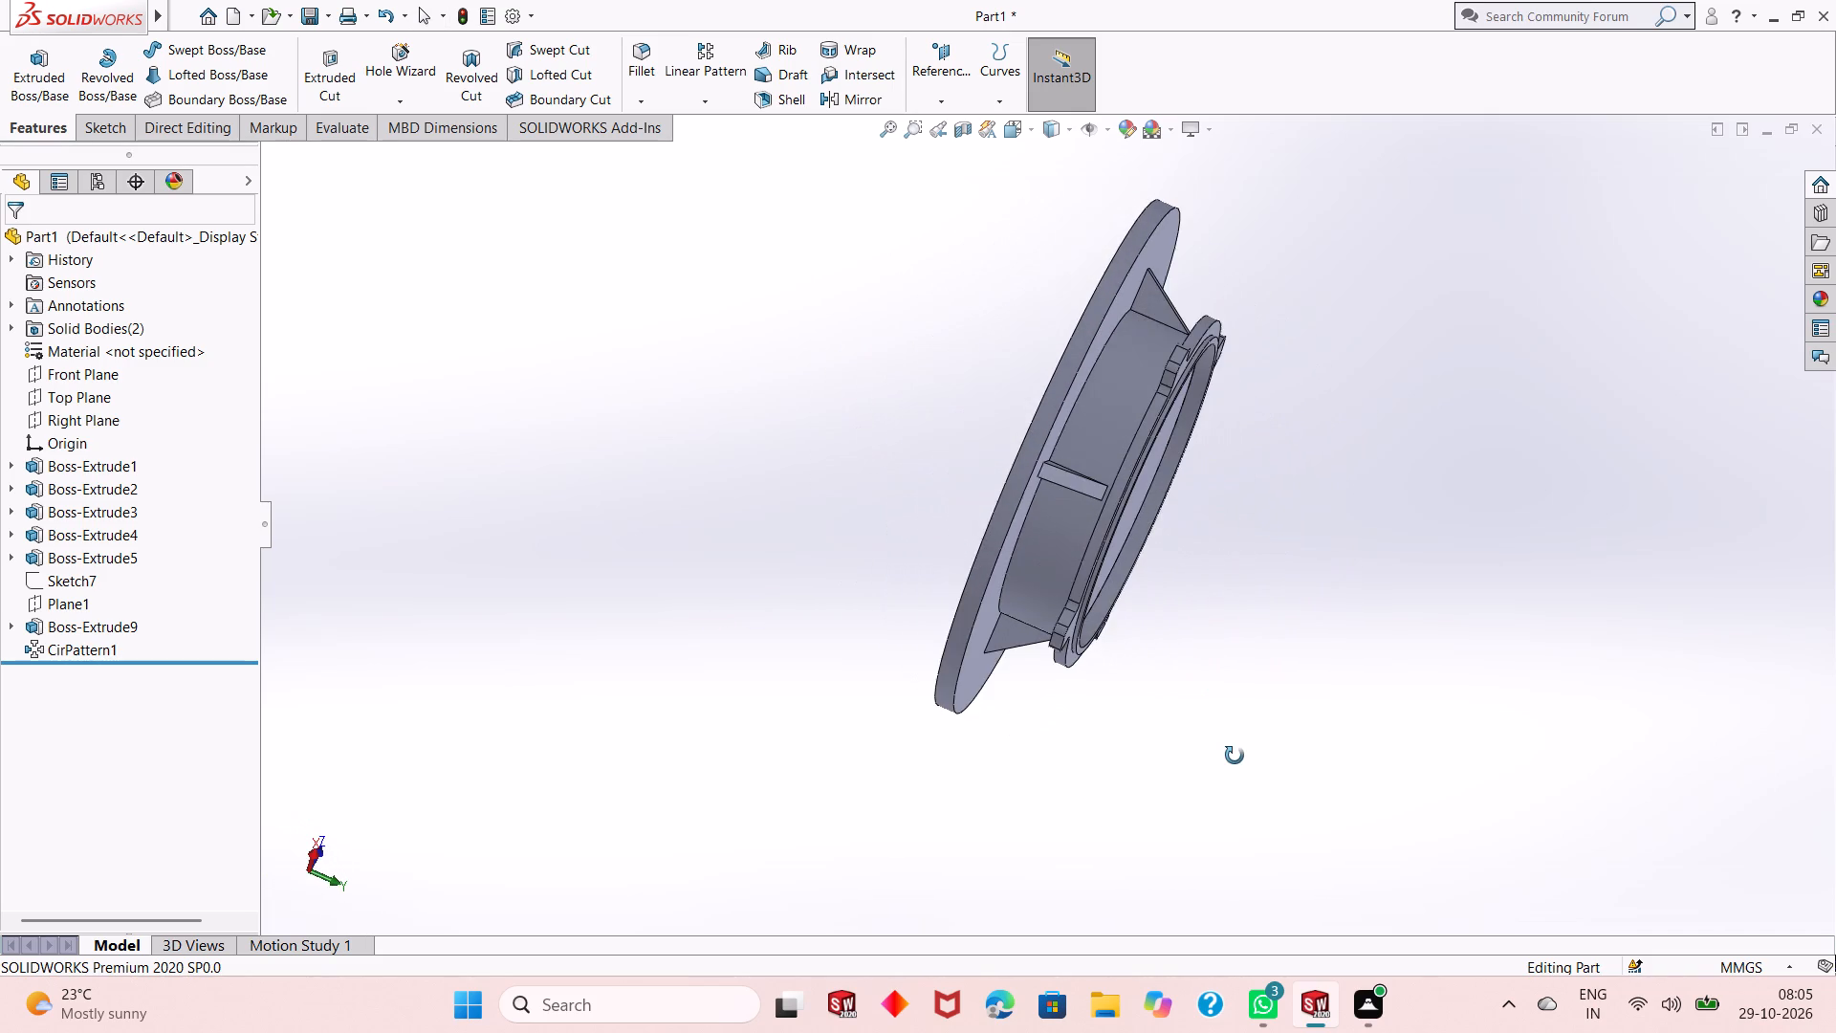
middle_drag(1235, 756, 920, 351)
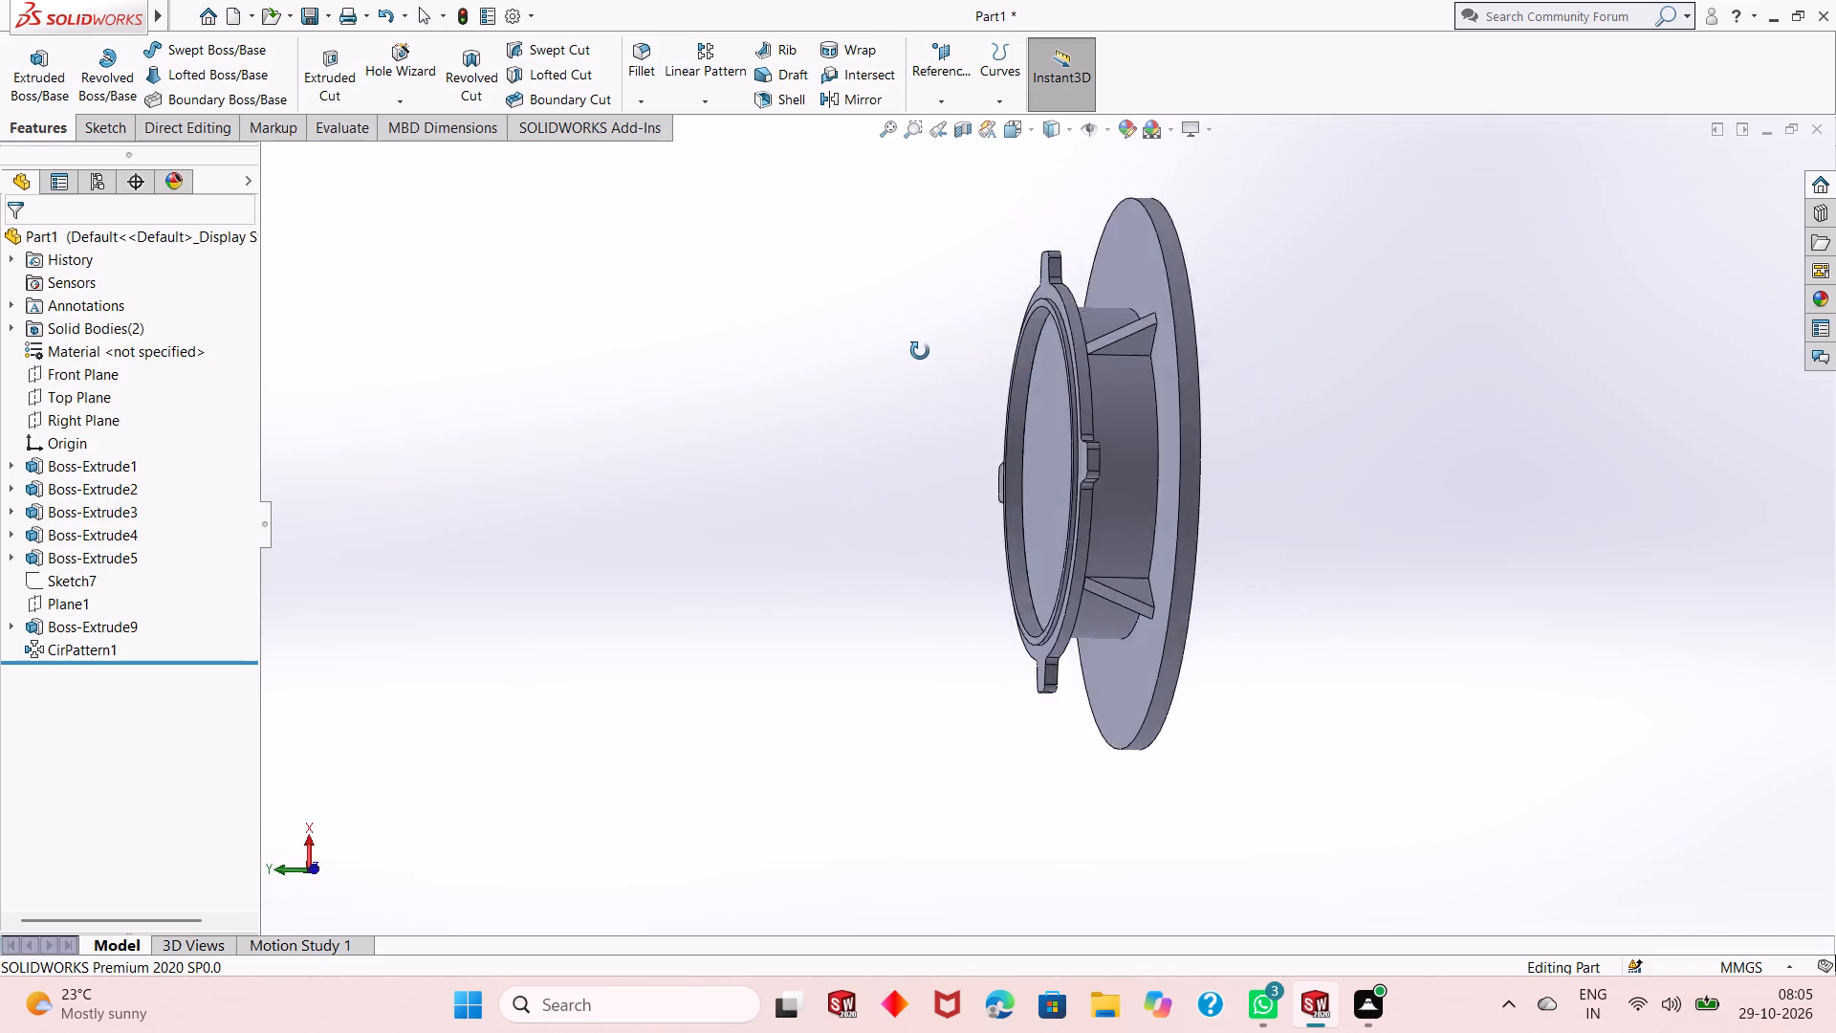
middle_drag(920, 351, 1109, 297)
middle_drag(1046, 651, 1060, 577)
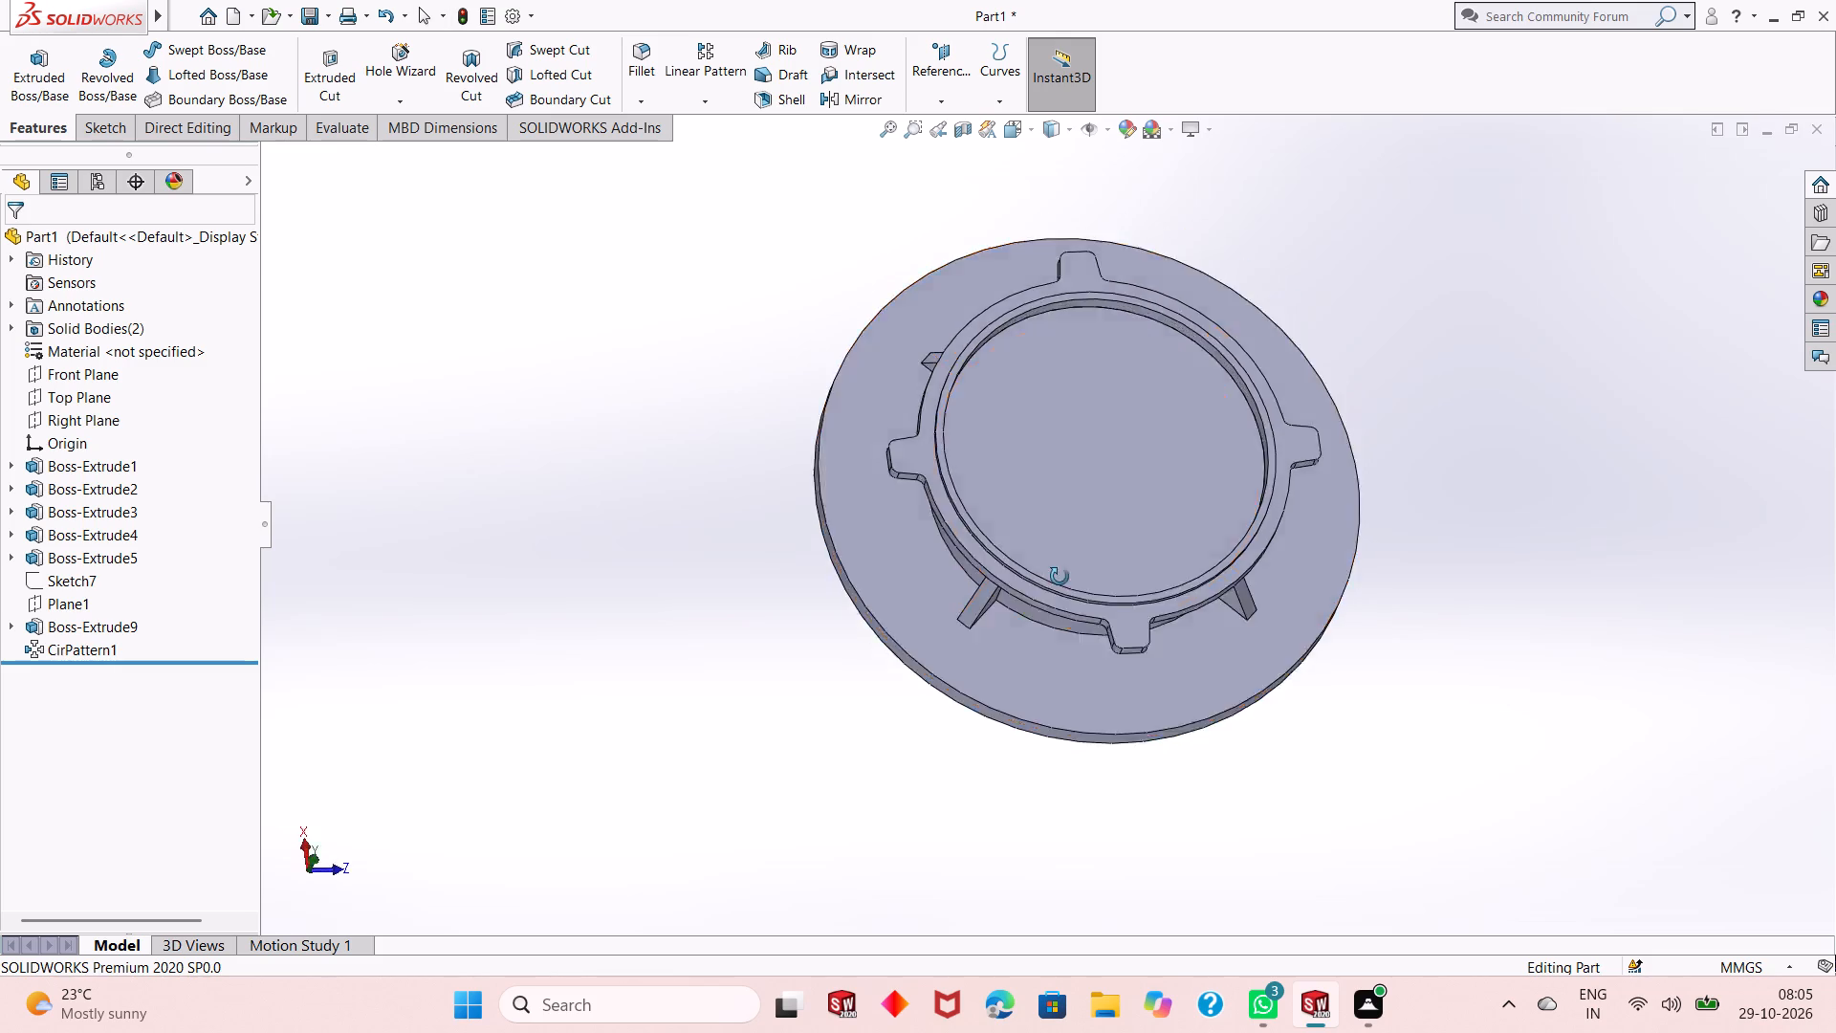
middle_drag(1060, 577, 1112, 352)
scroll(1091, 354, down, 3)
middle_drag(1047, 518, 1044, 601)
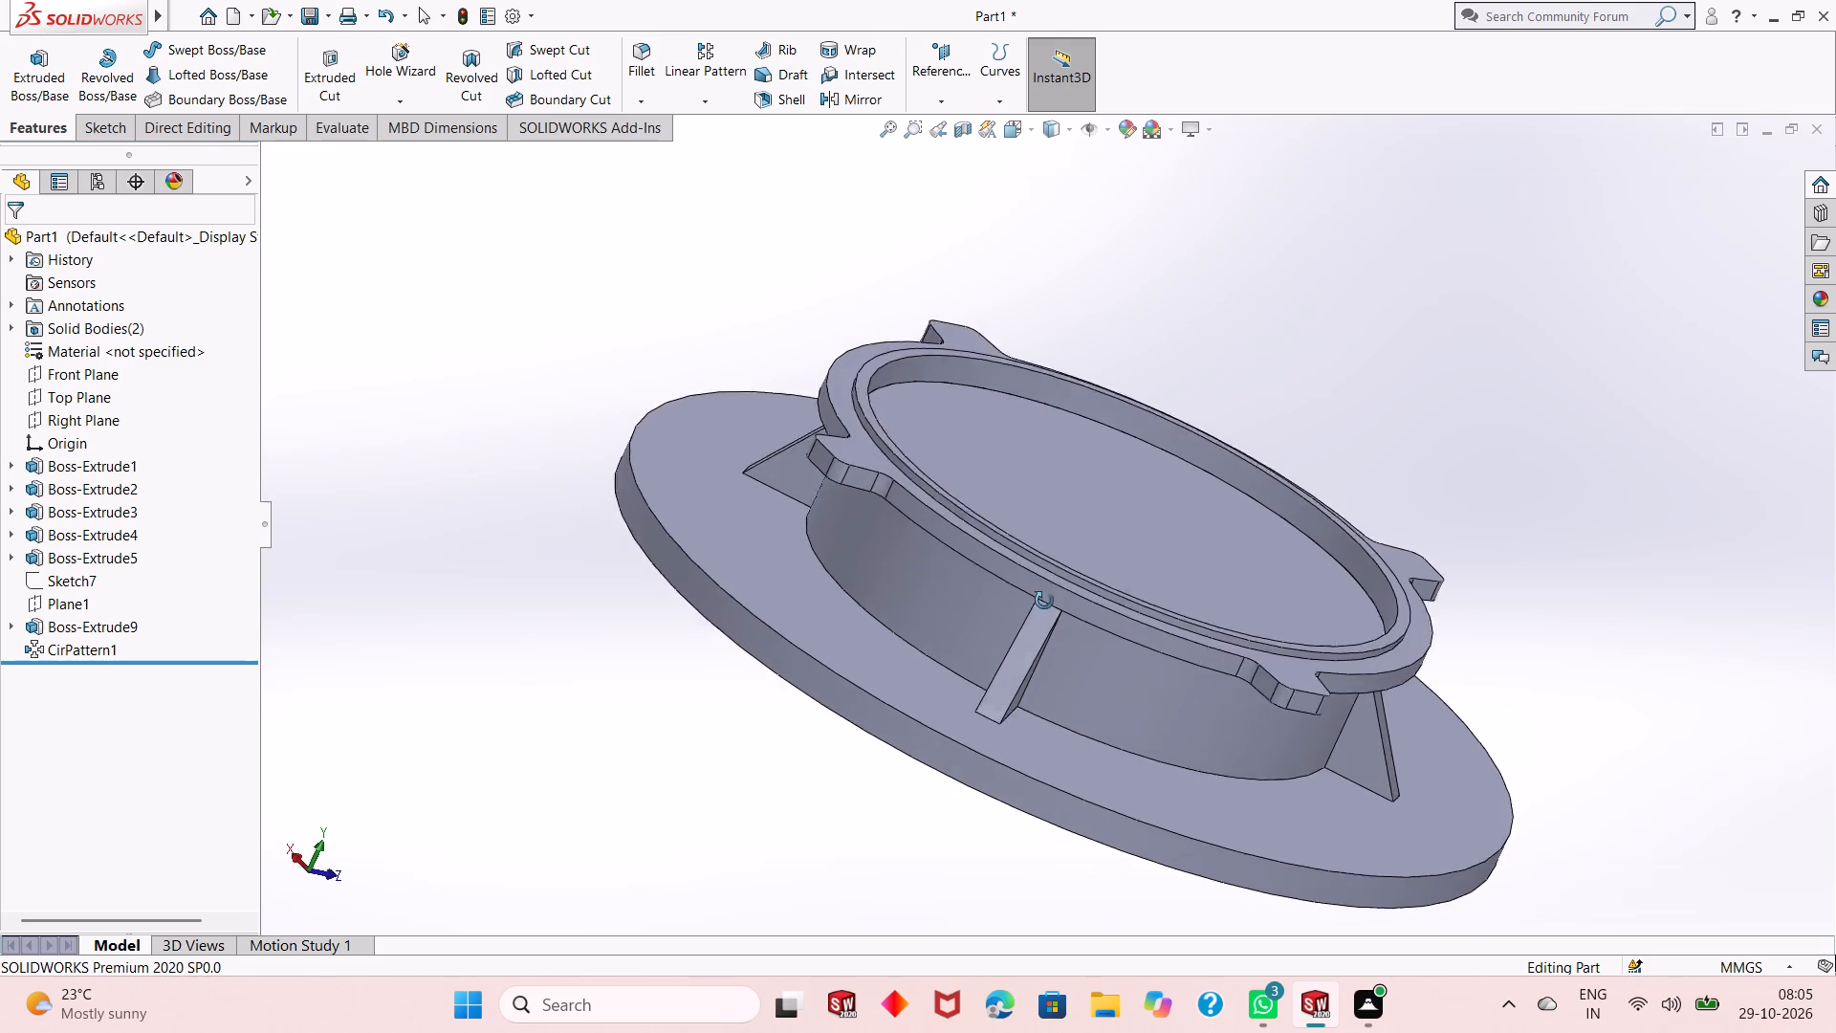
middle_drag(1044, 601, 1039, 629)
scroll(1042, 507, down, 1)
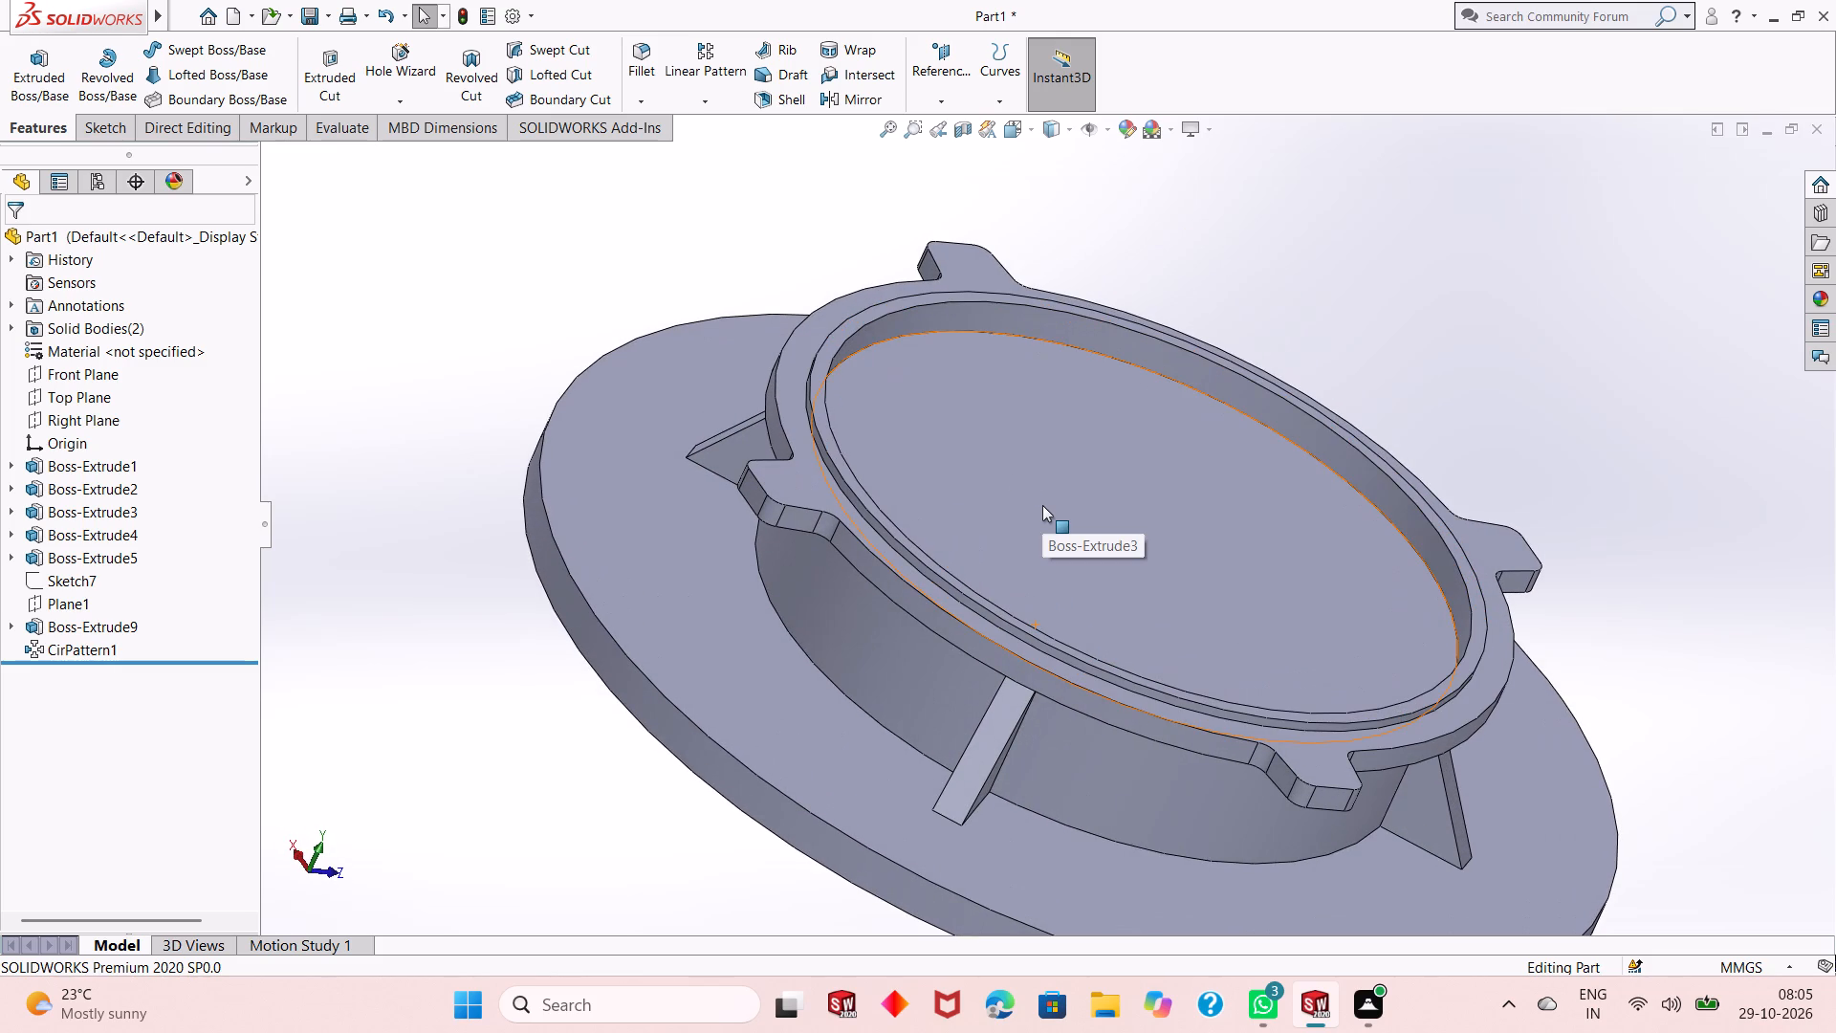
scroll(1026, 537, up, 1)
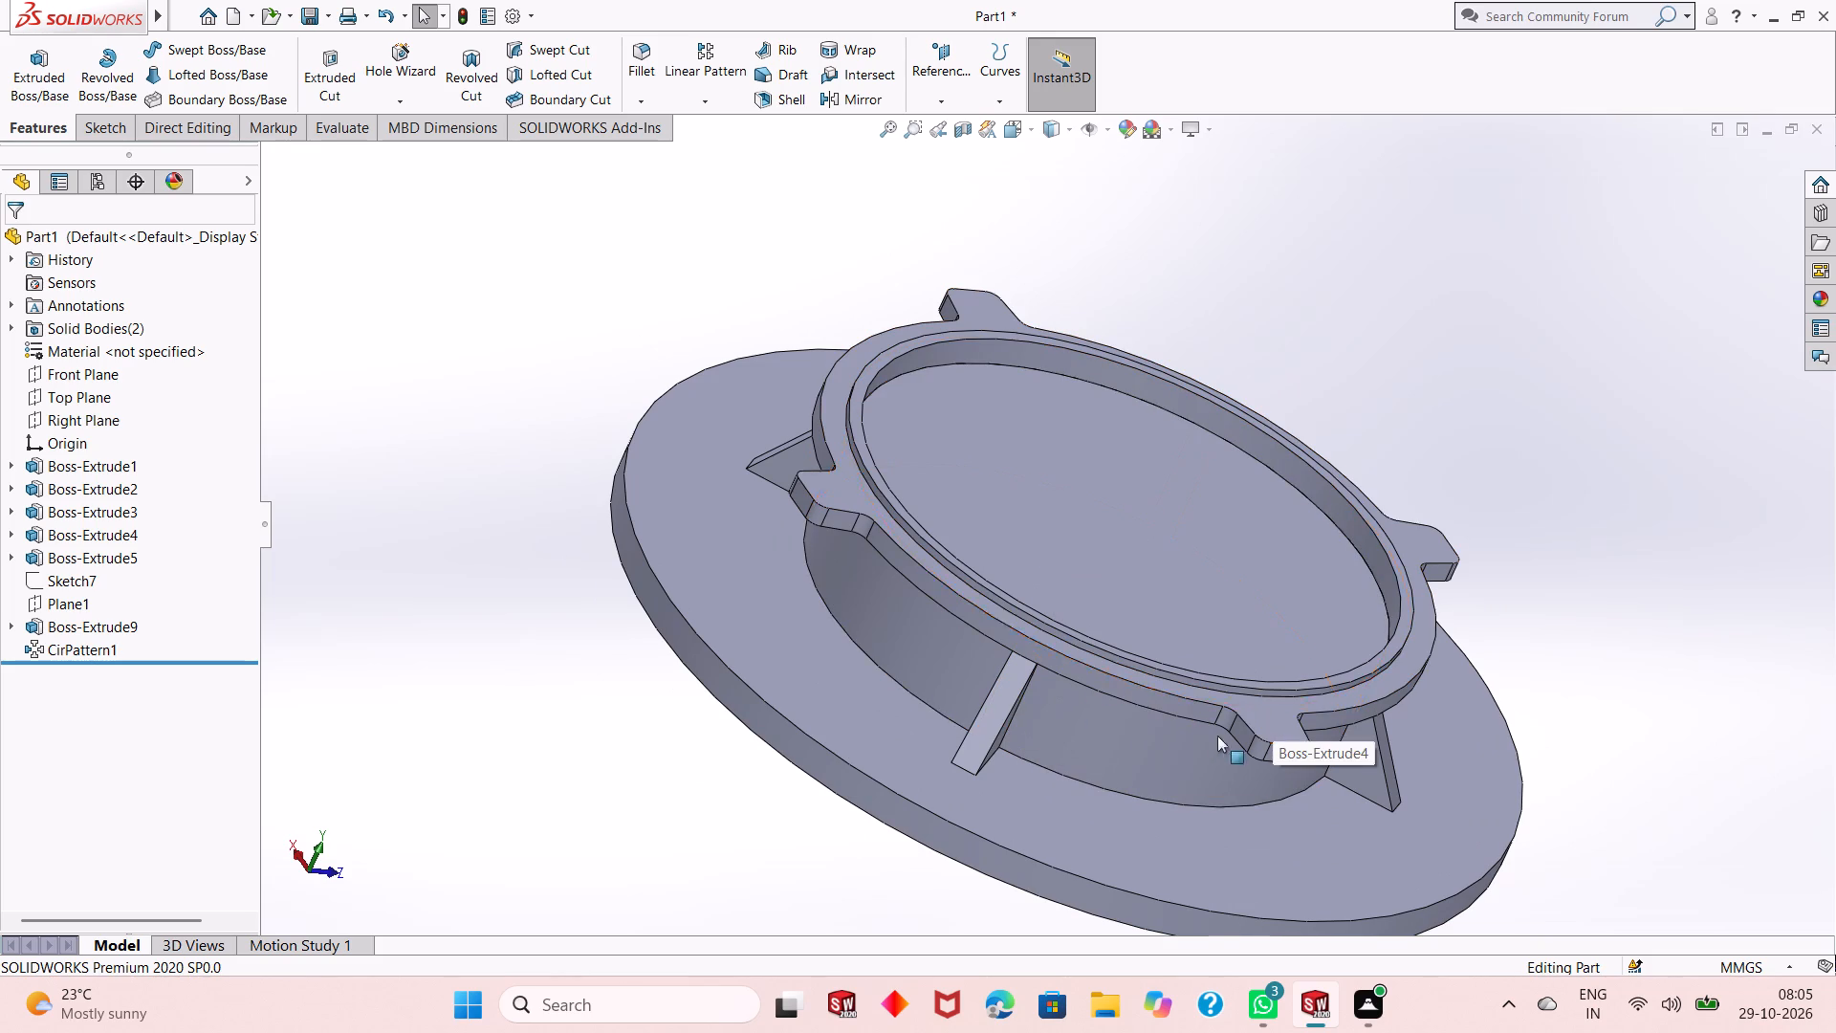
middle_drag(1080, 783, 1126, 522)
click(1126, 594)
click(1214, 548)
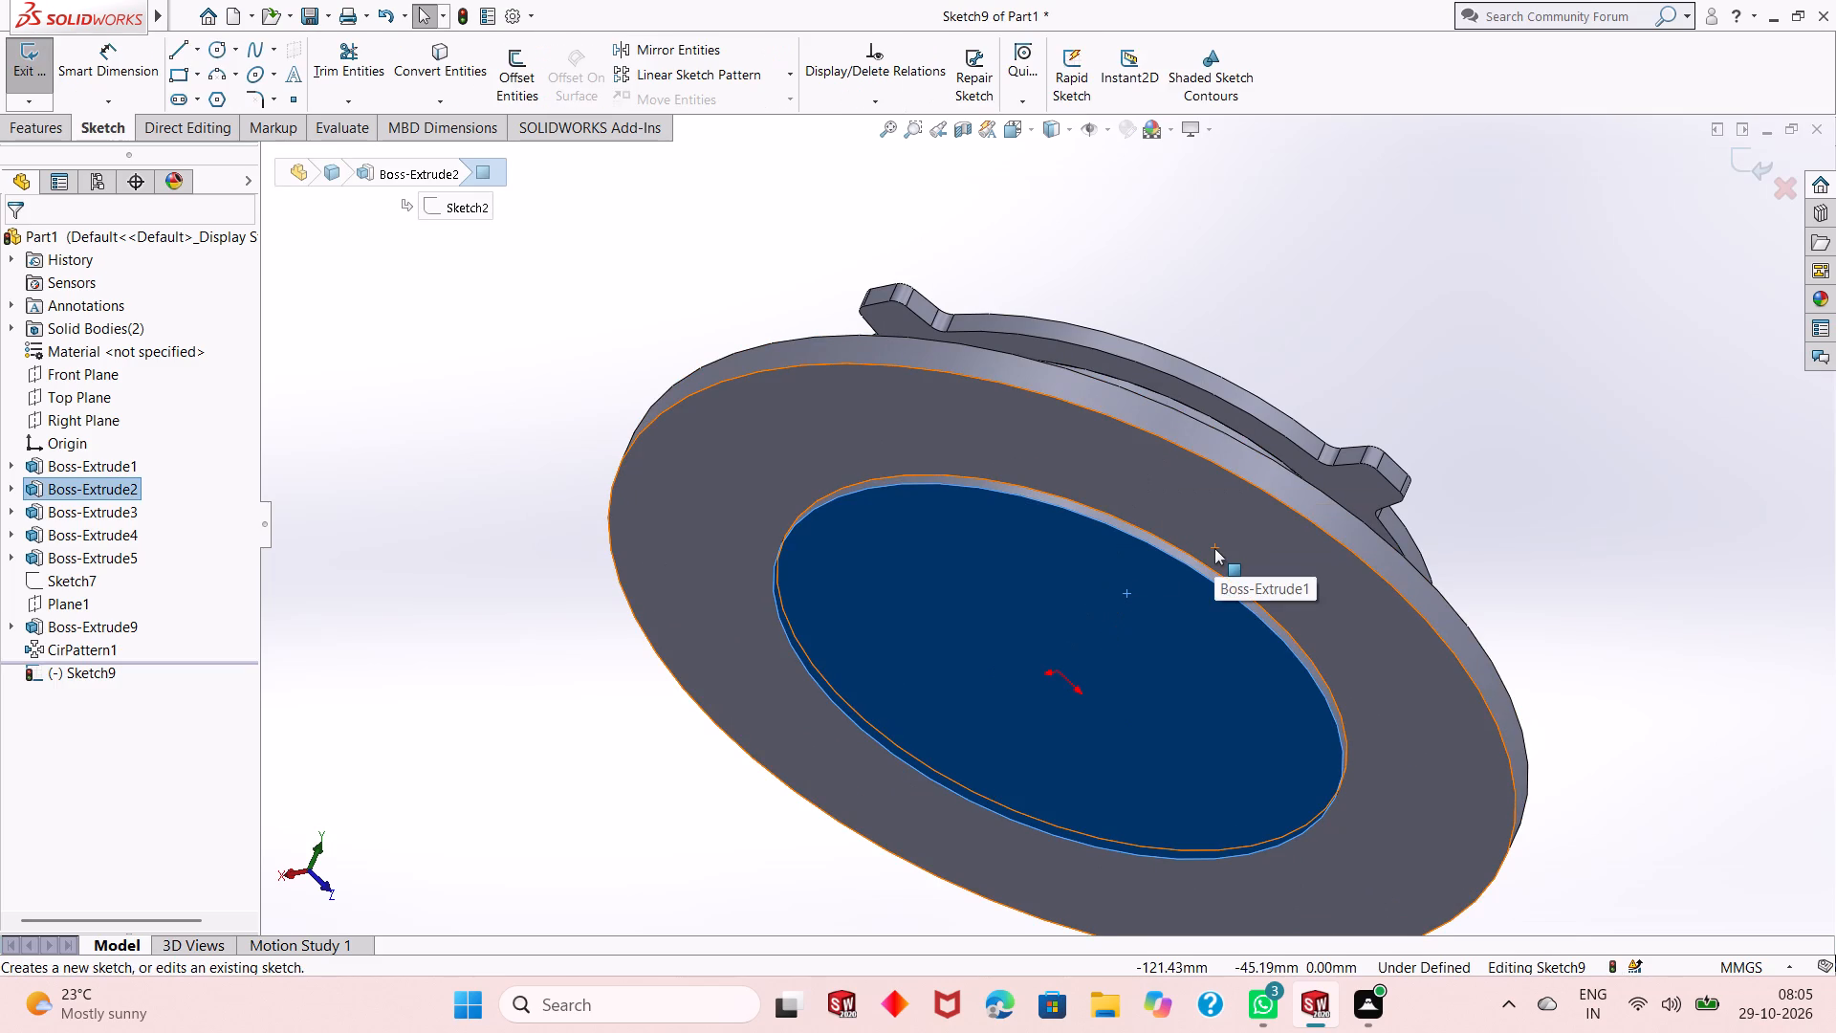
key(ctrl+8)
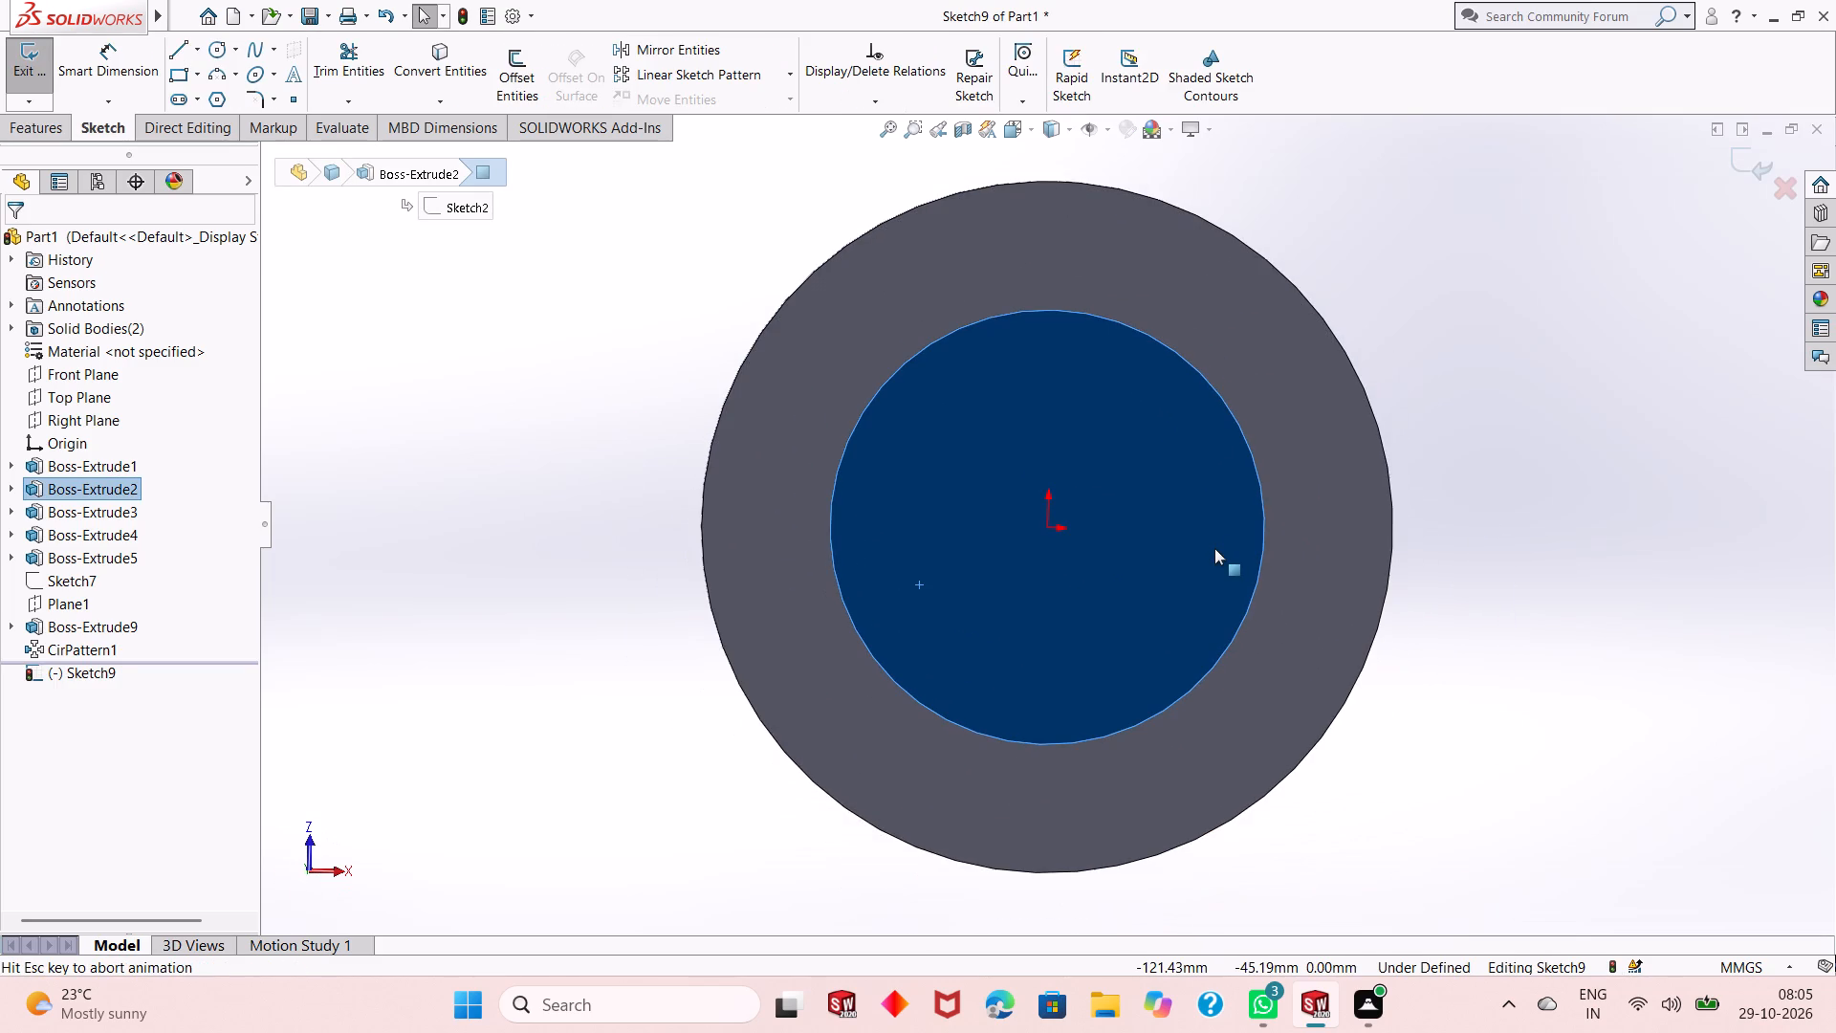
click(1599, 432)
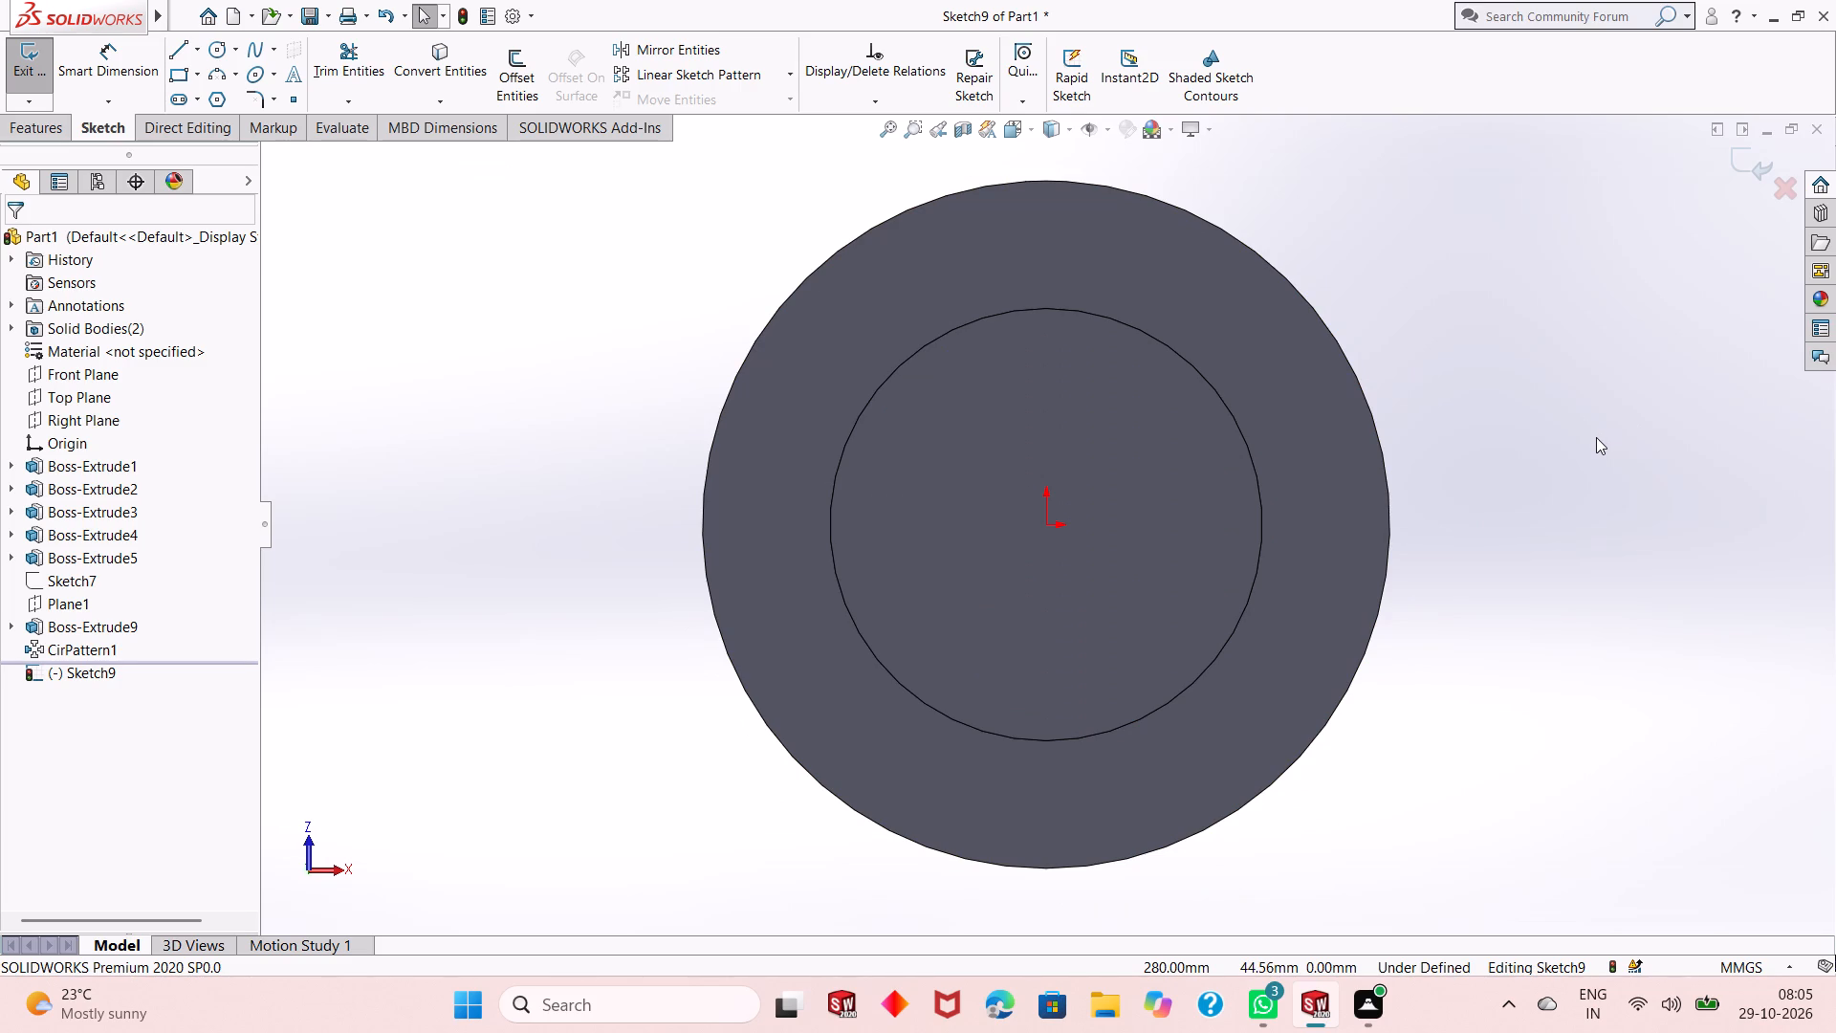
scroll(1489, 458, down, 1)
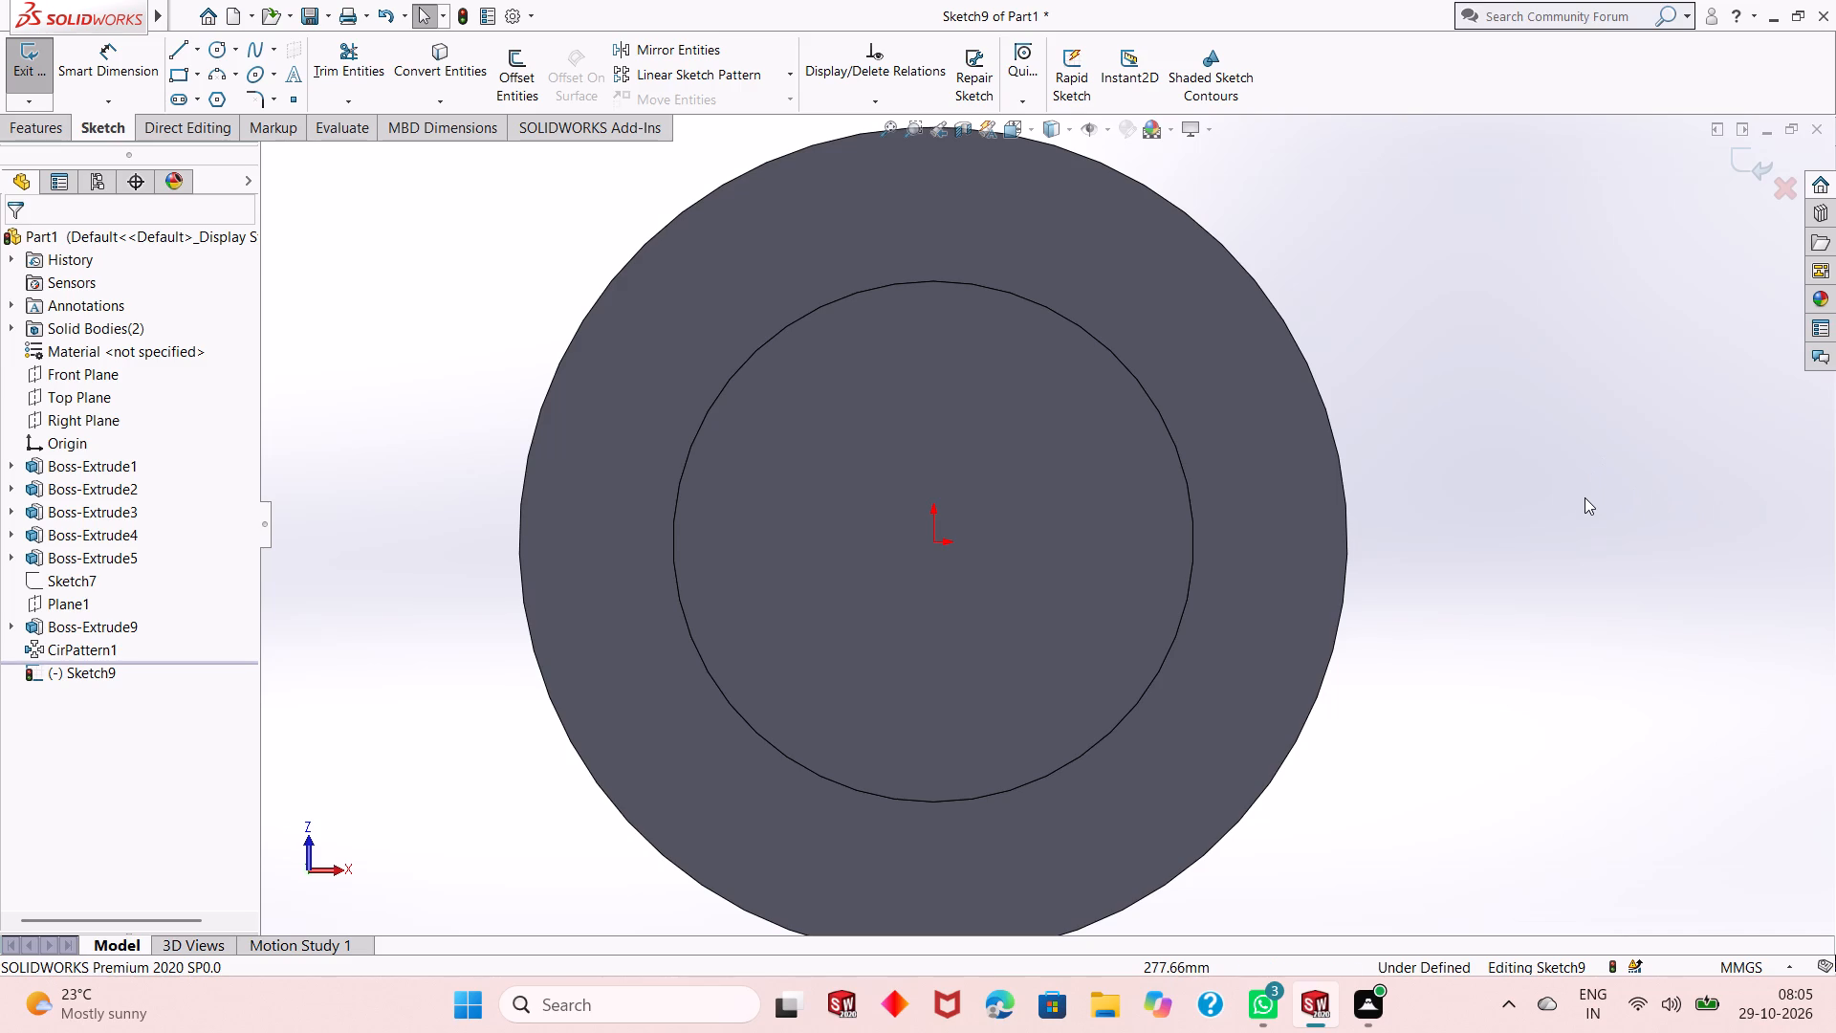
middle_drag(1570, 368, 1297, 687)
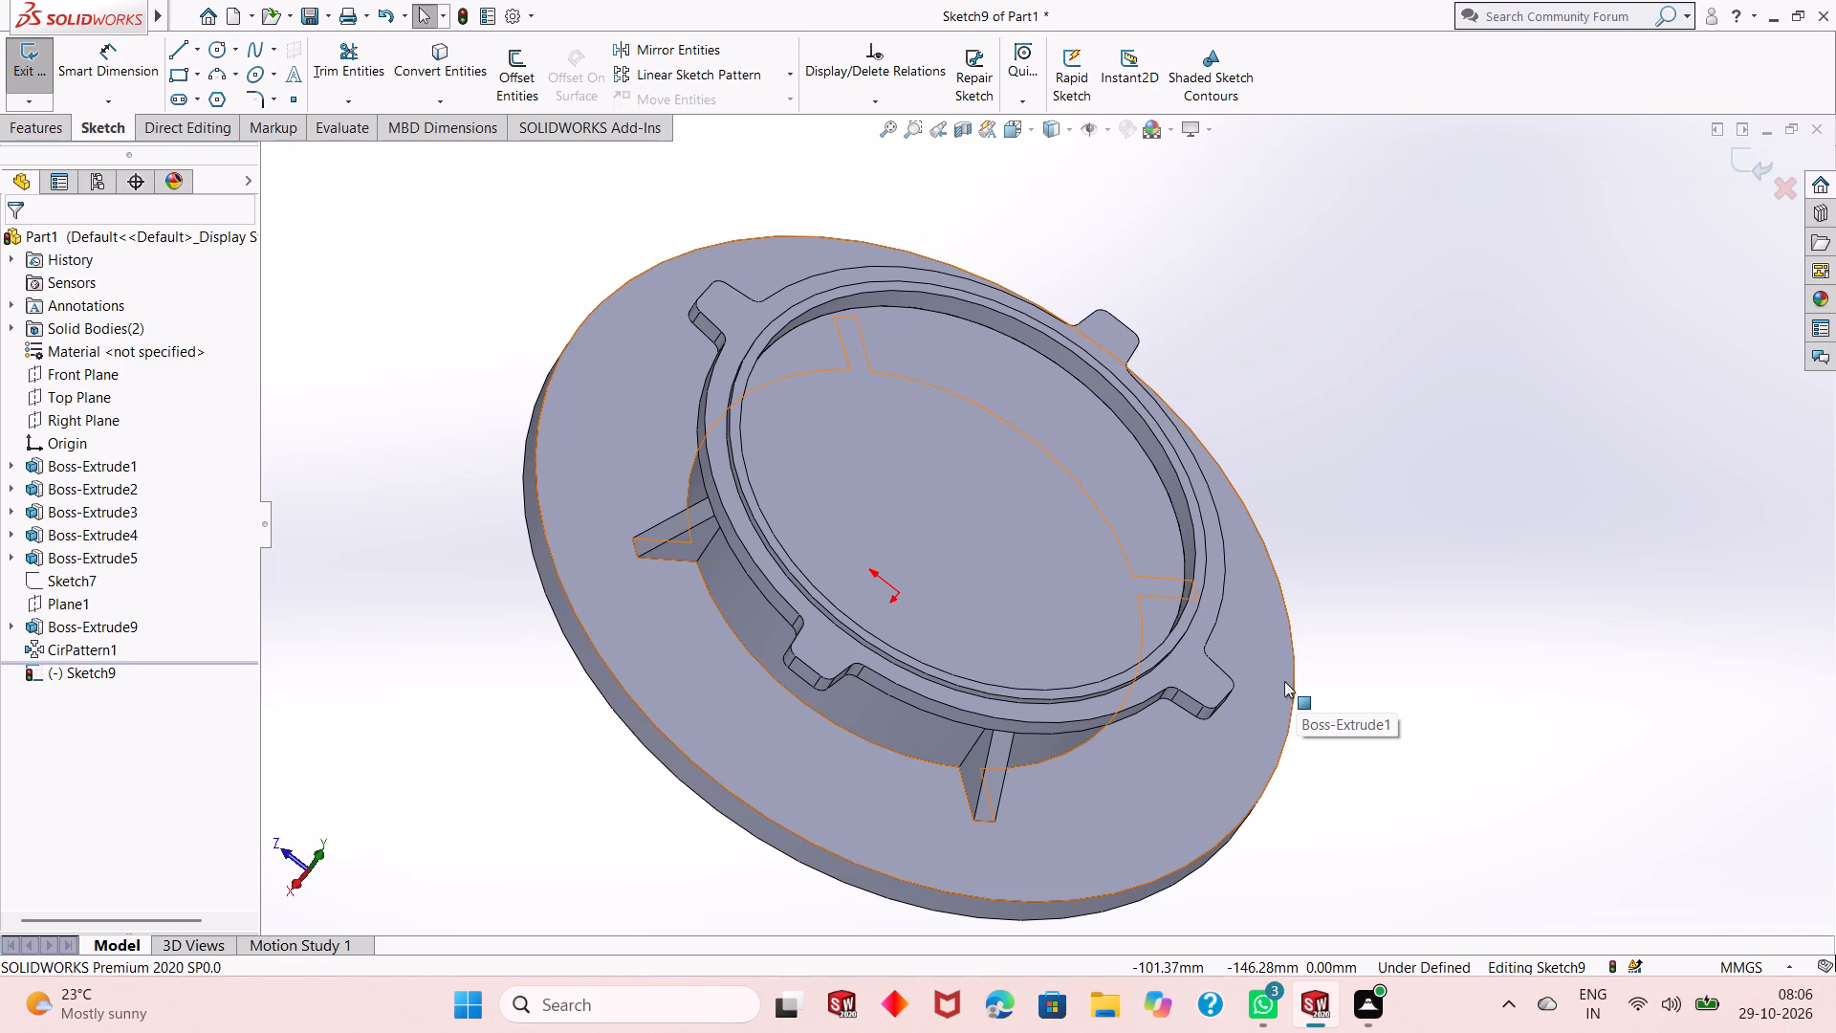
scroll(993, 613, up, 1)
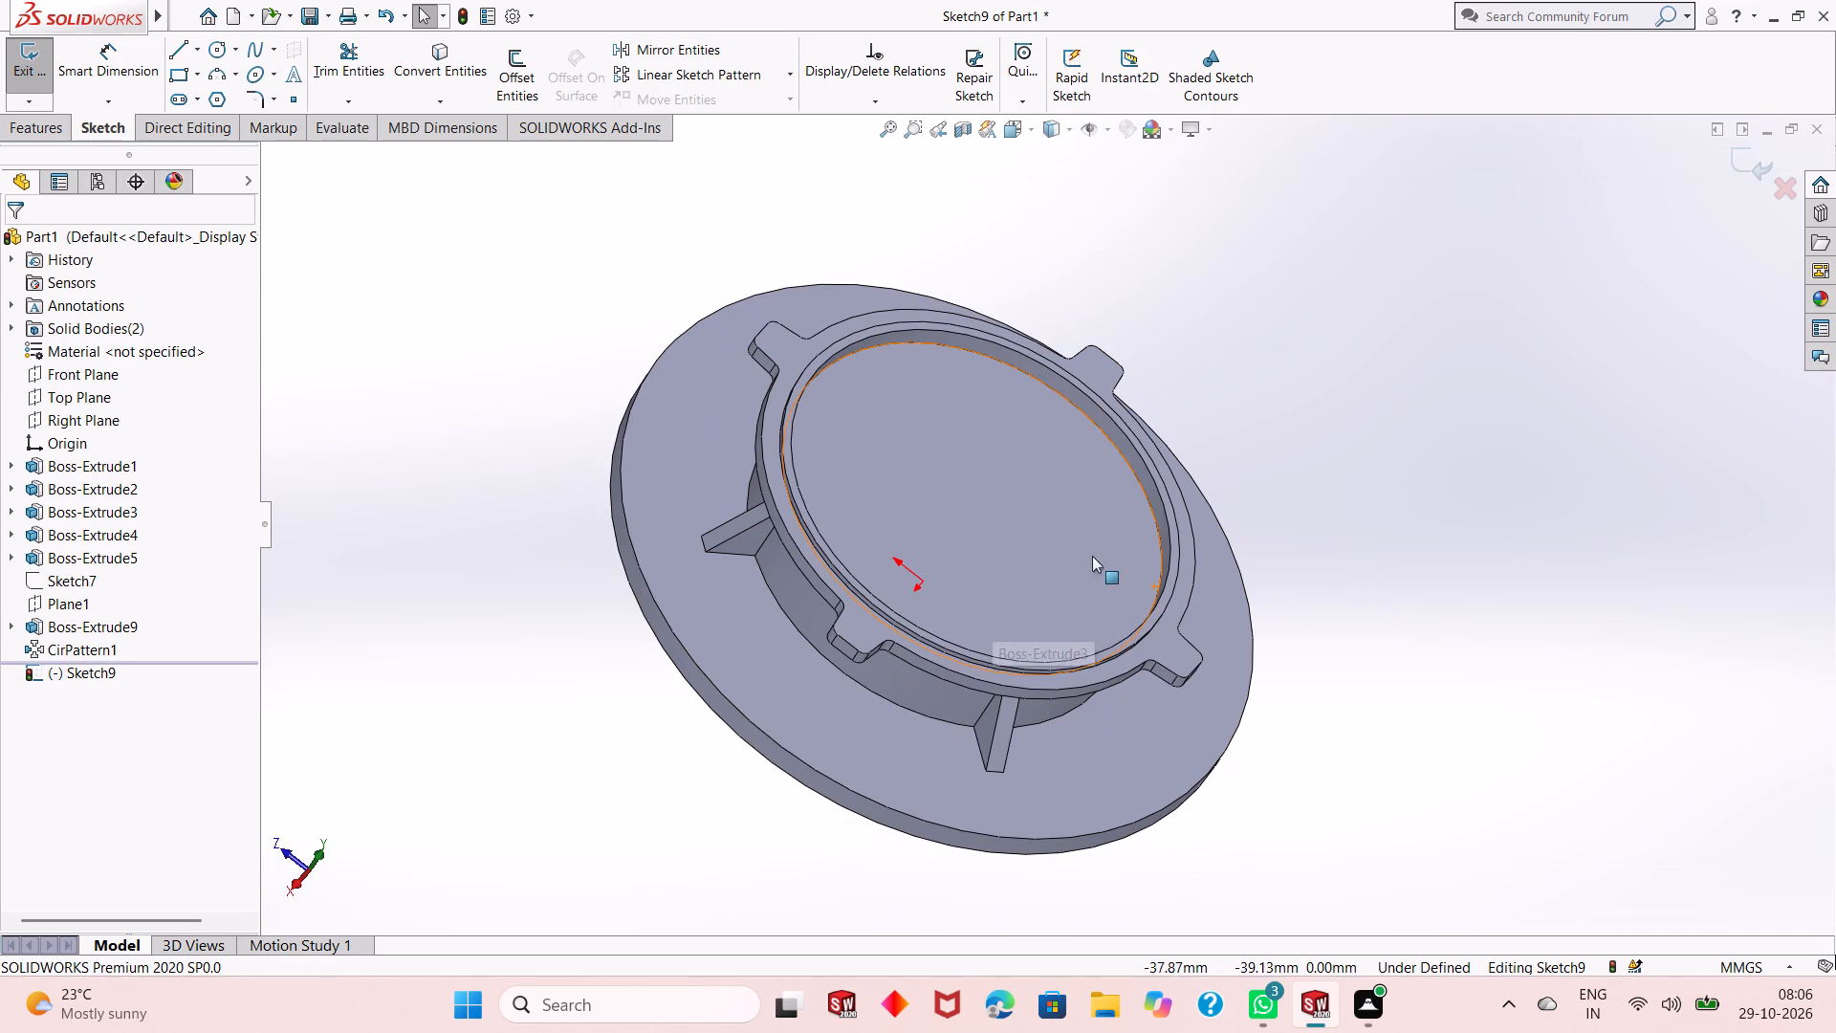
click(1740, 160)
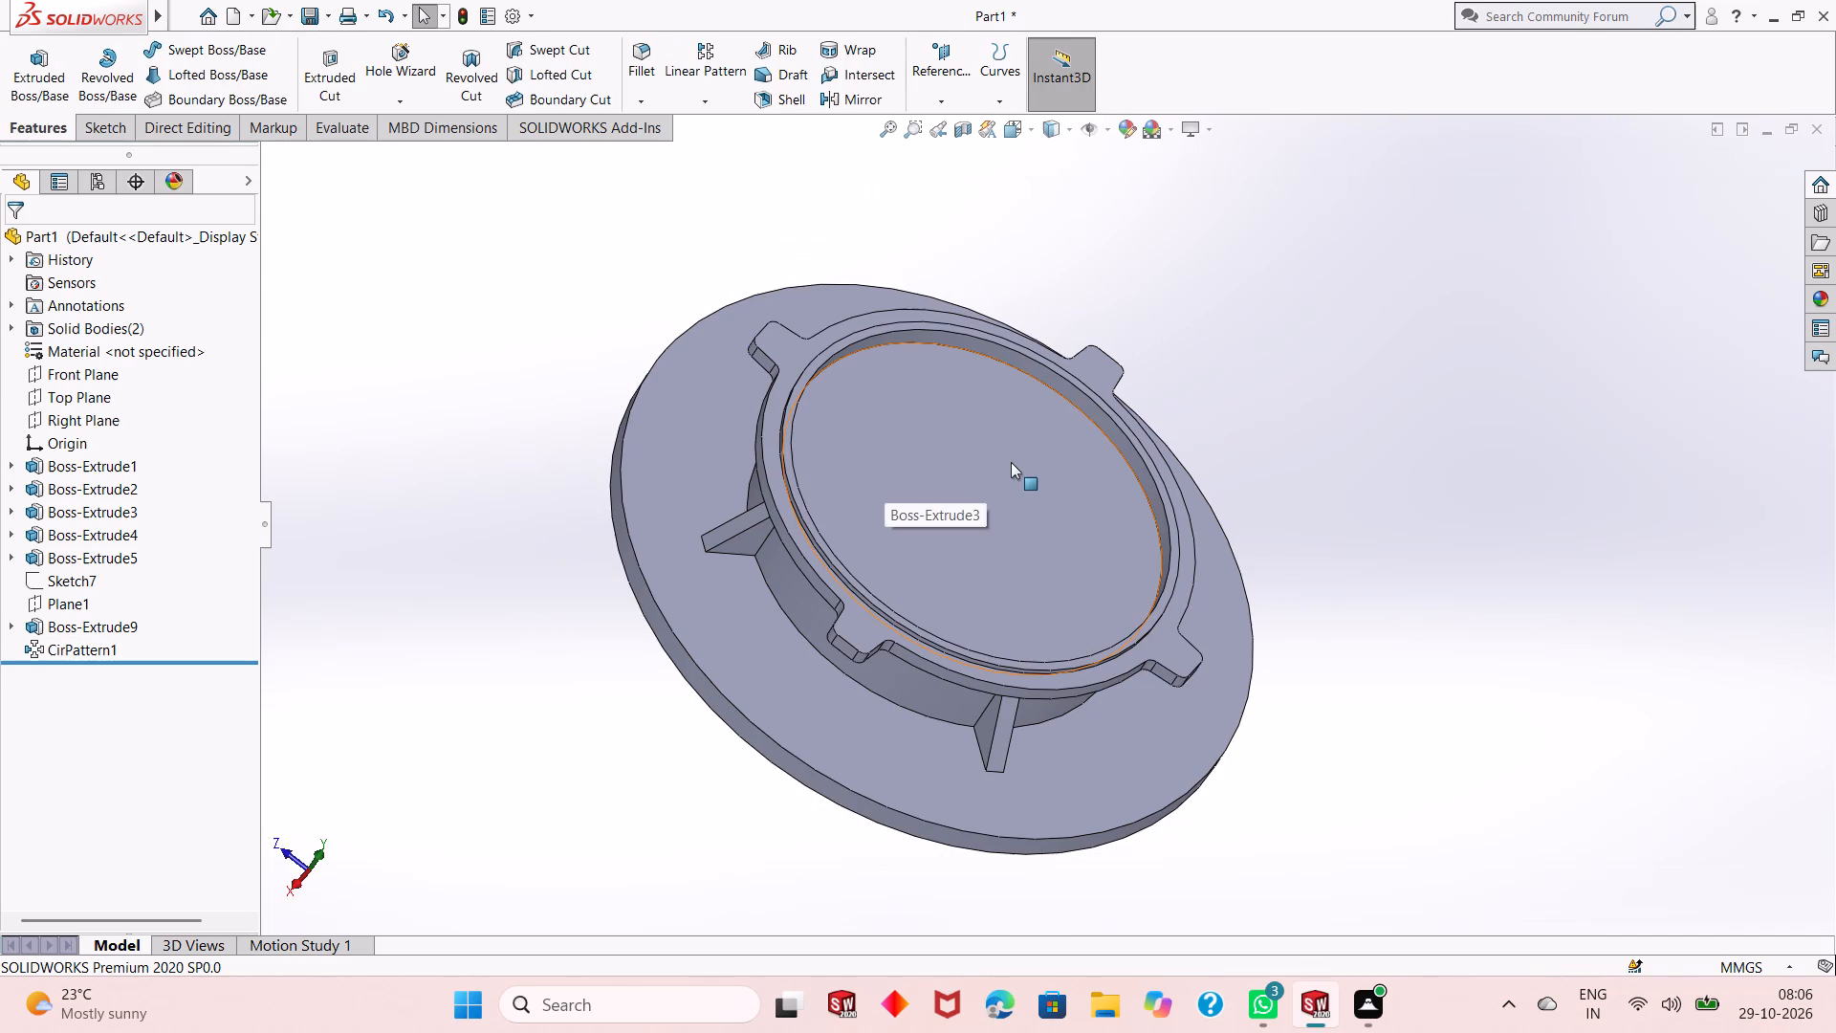
On the flat round face inside the lip, sketch a circle about 204 mm in diameter centred on the origin.
click(1011, 462)
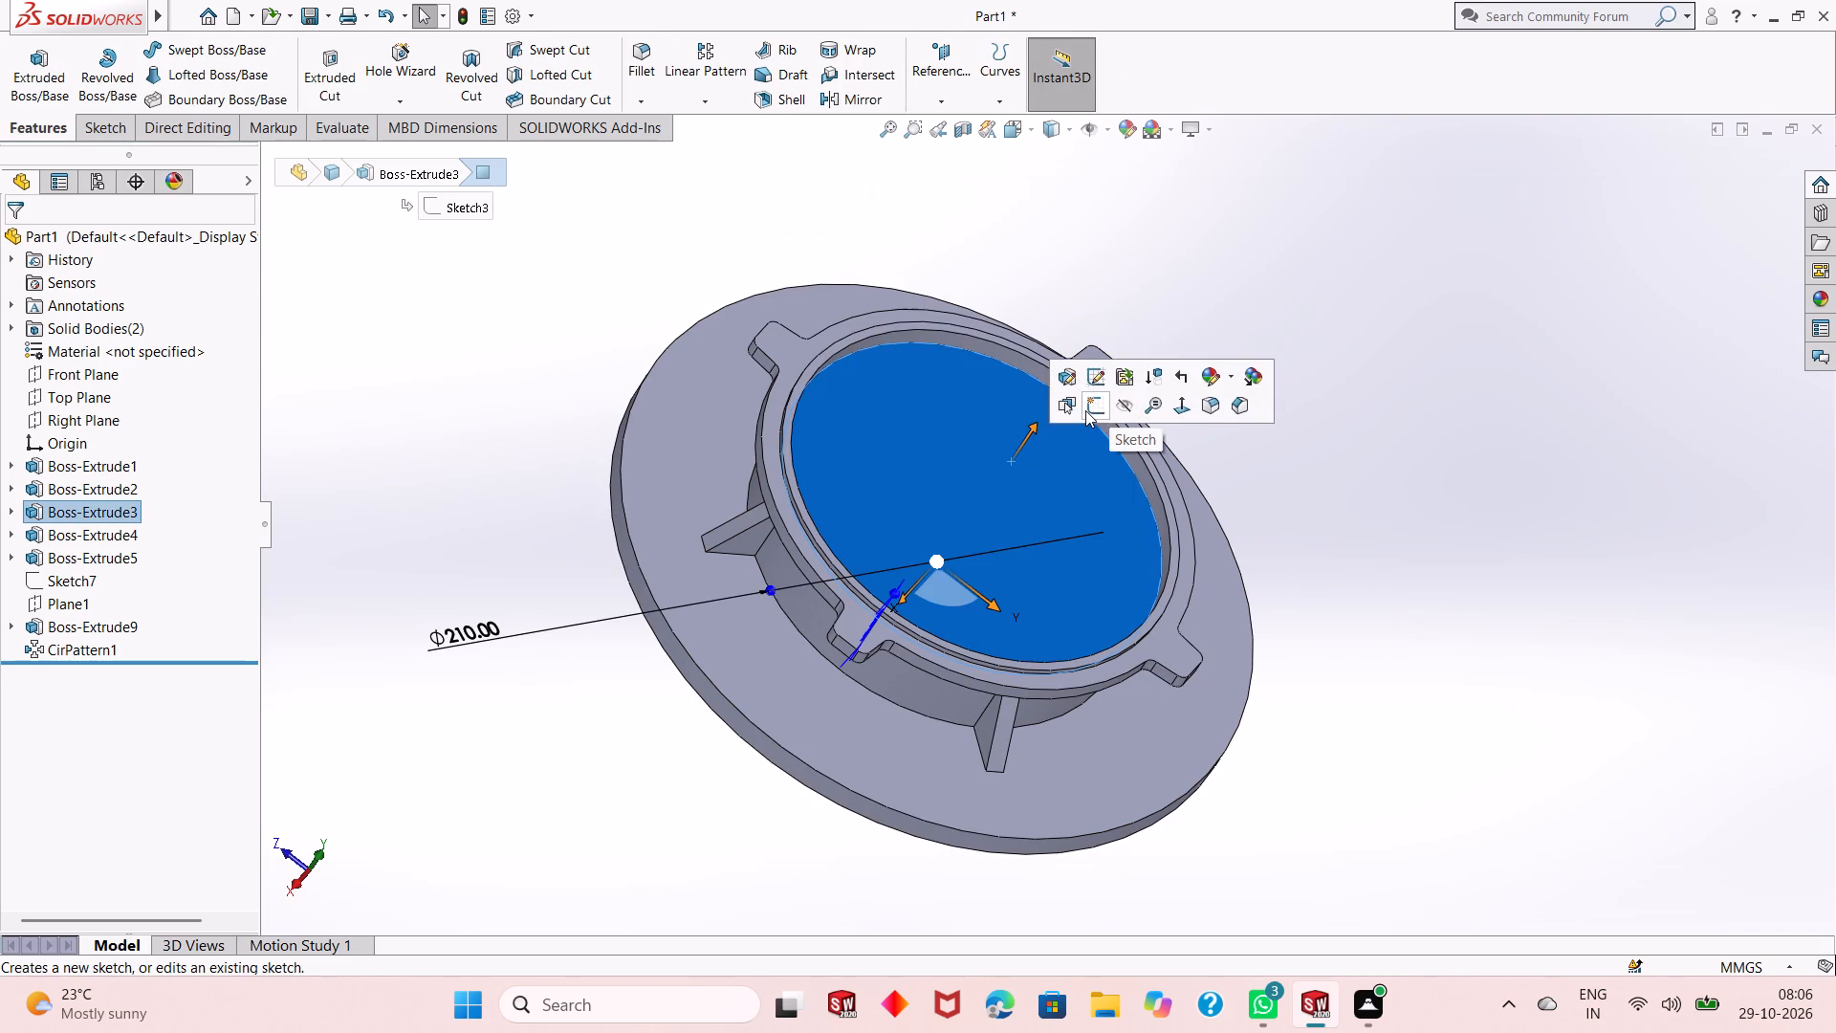
click(1085, 410)
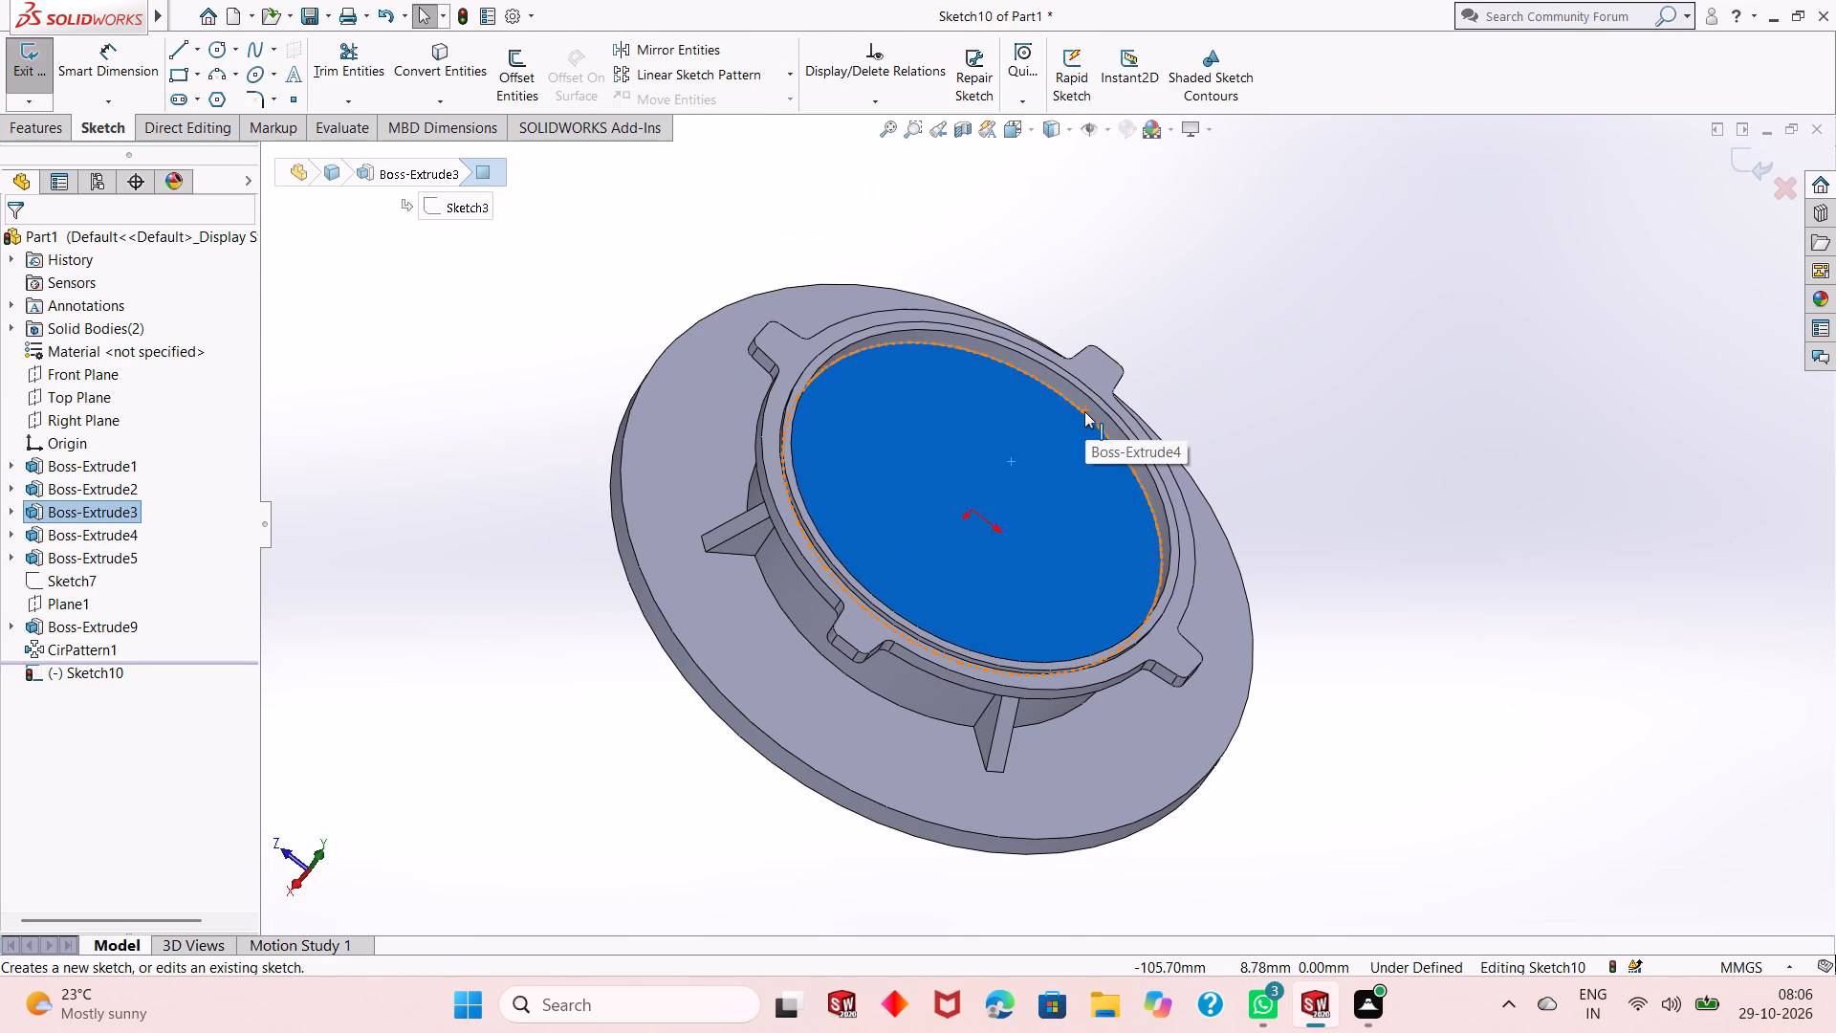
key(ctrl+8)
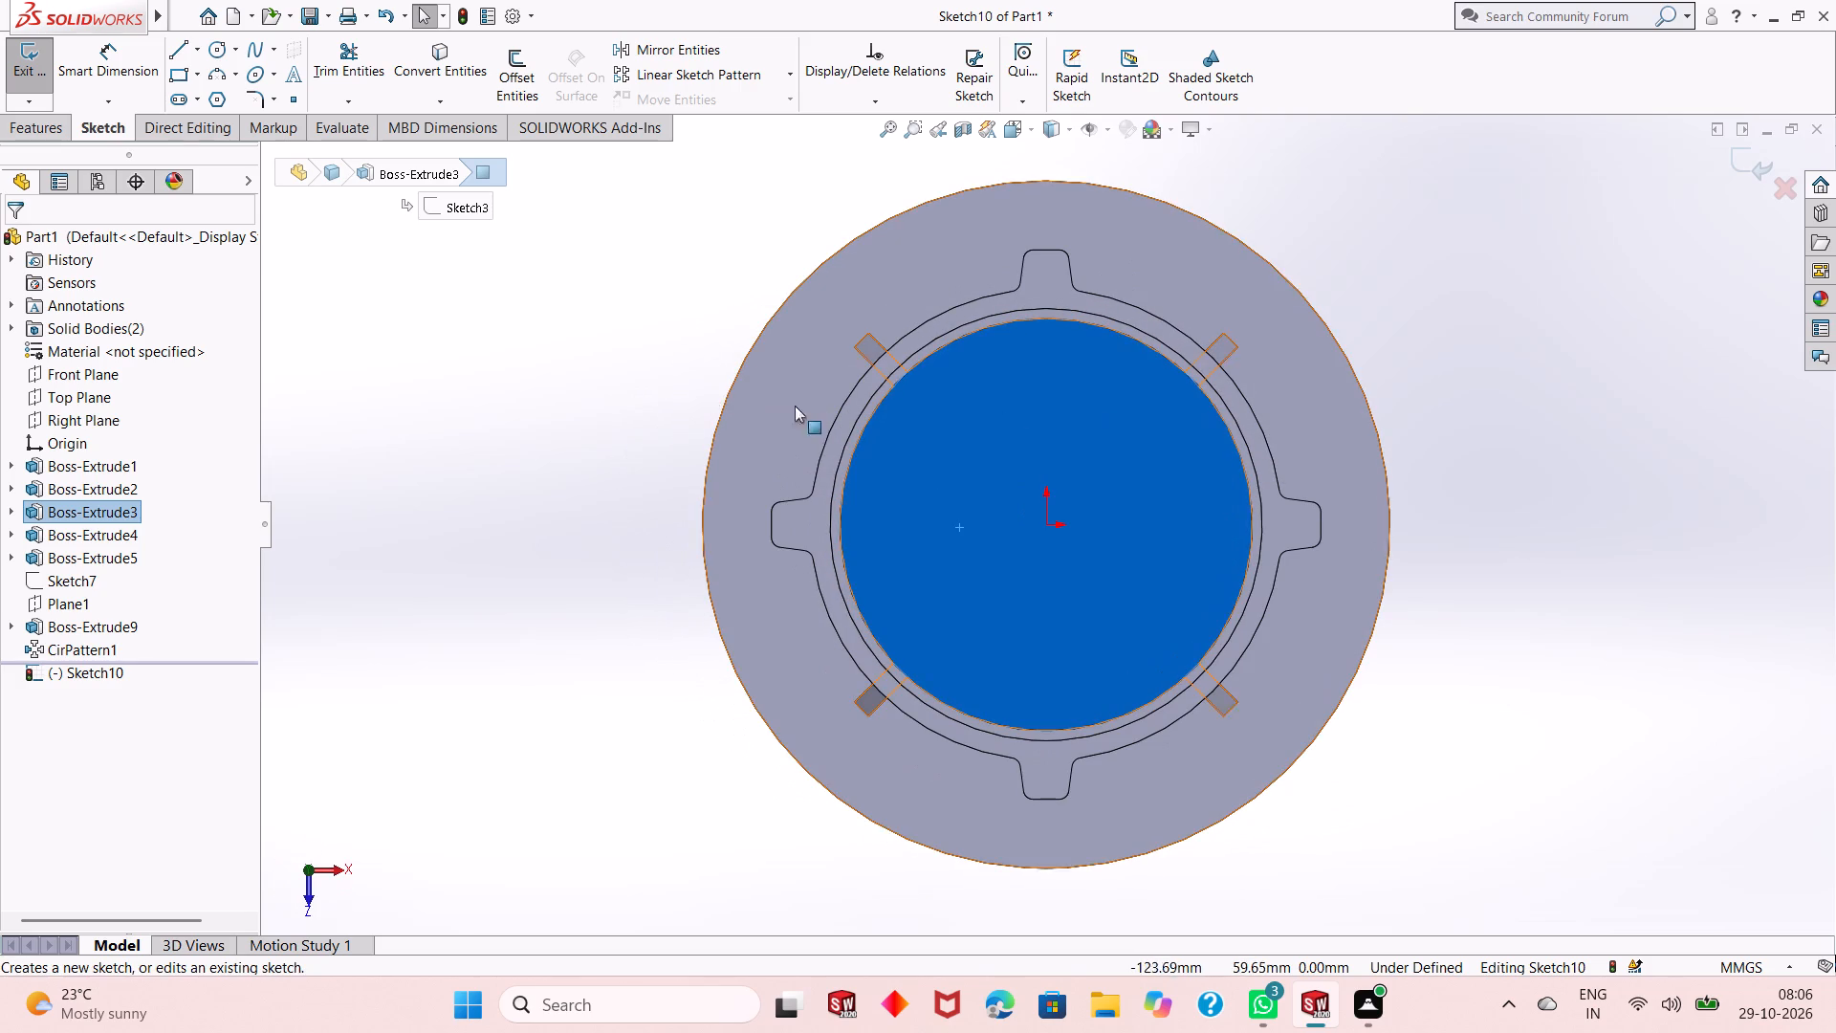
click(664, 389)
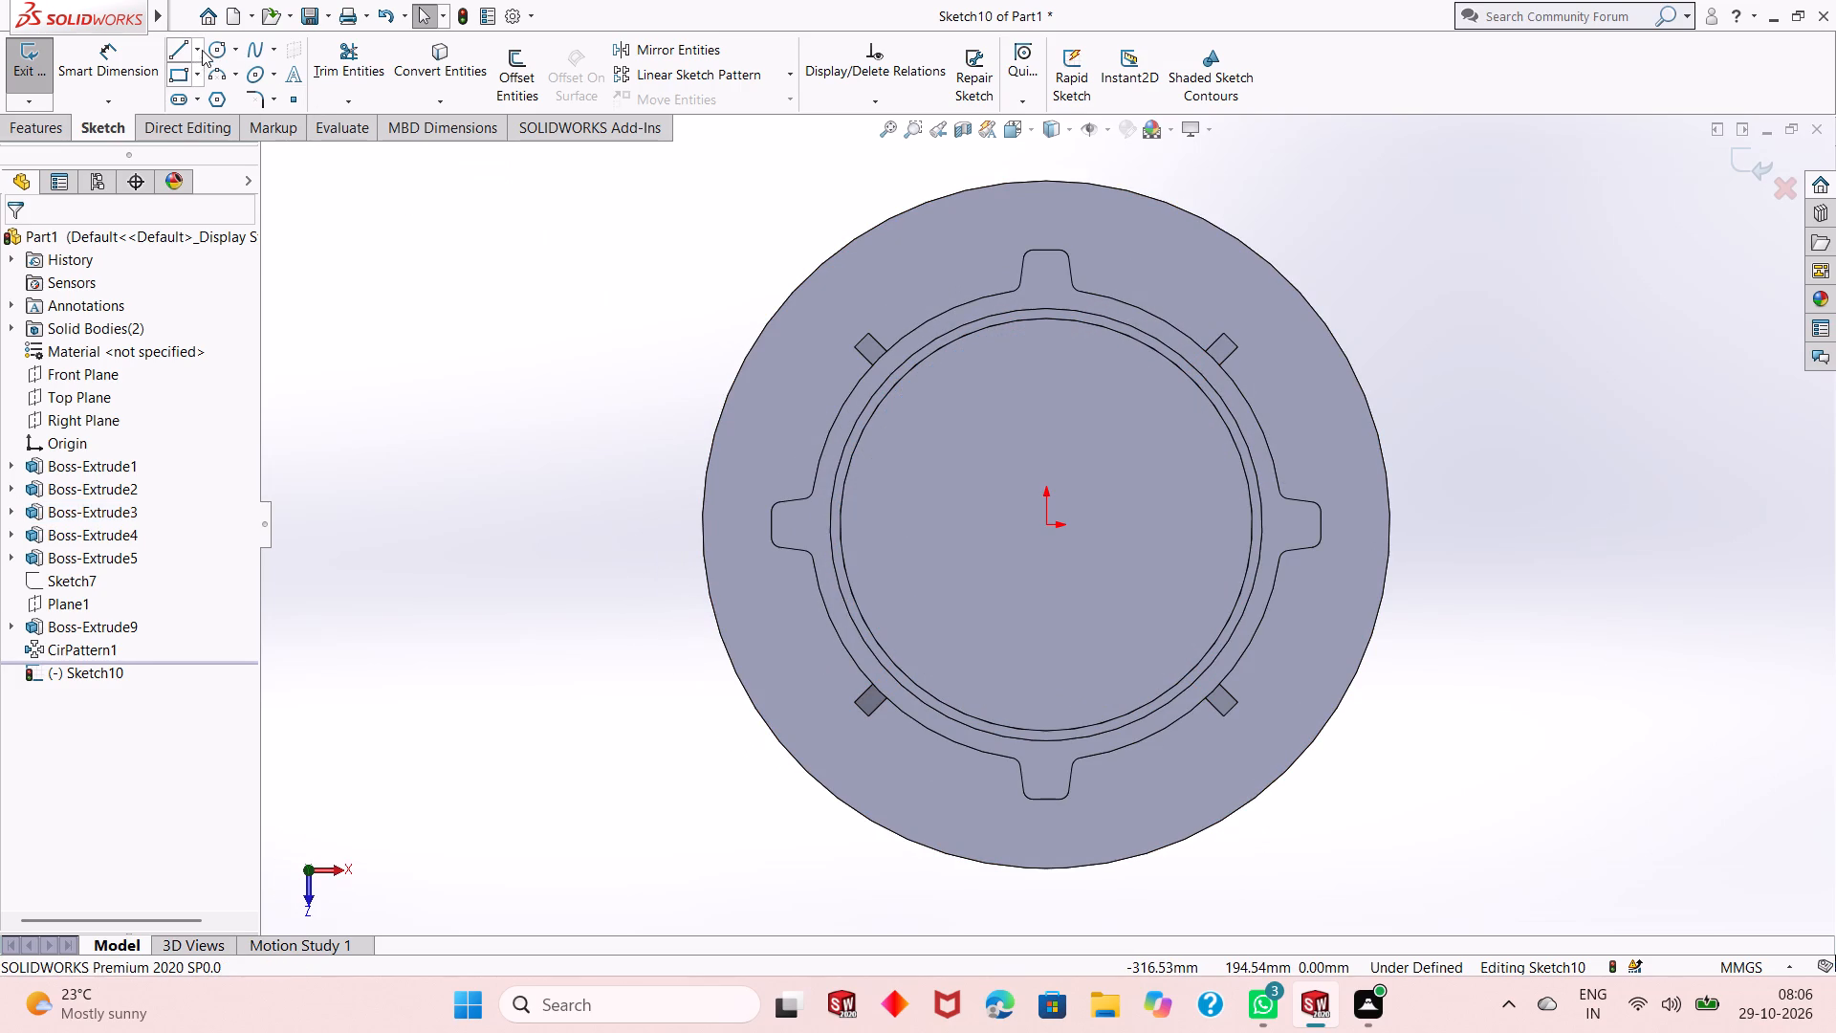
click(210, 50)
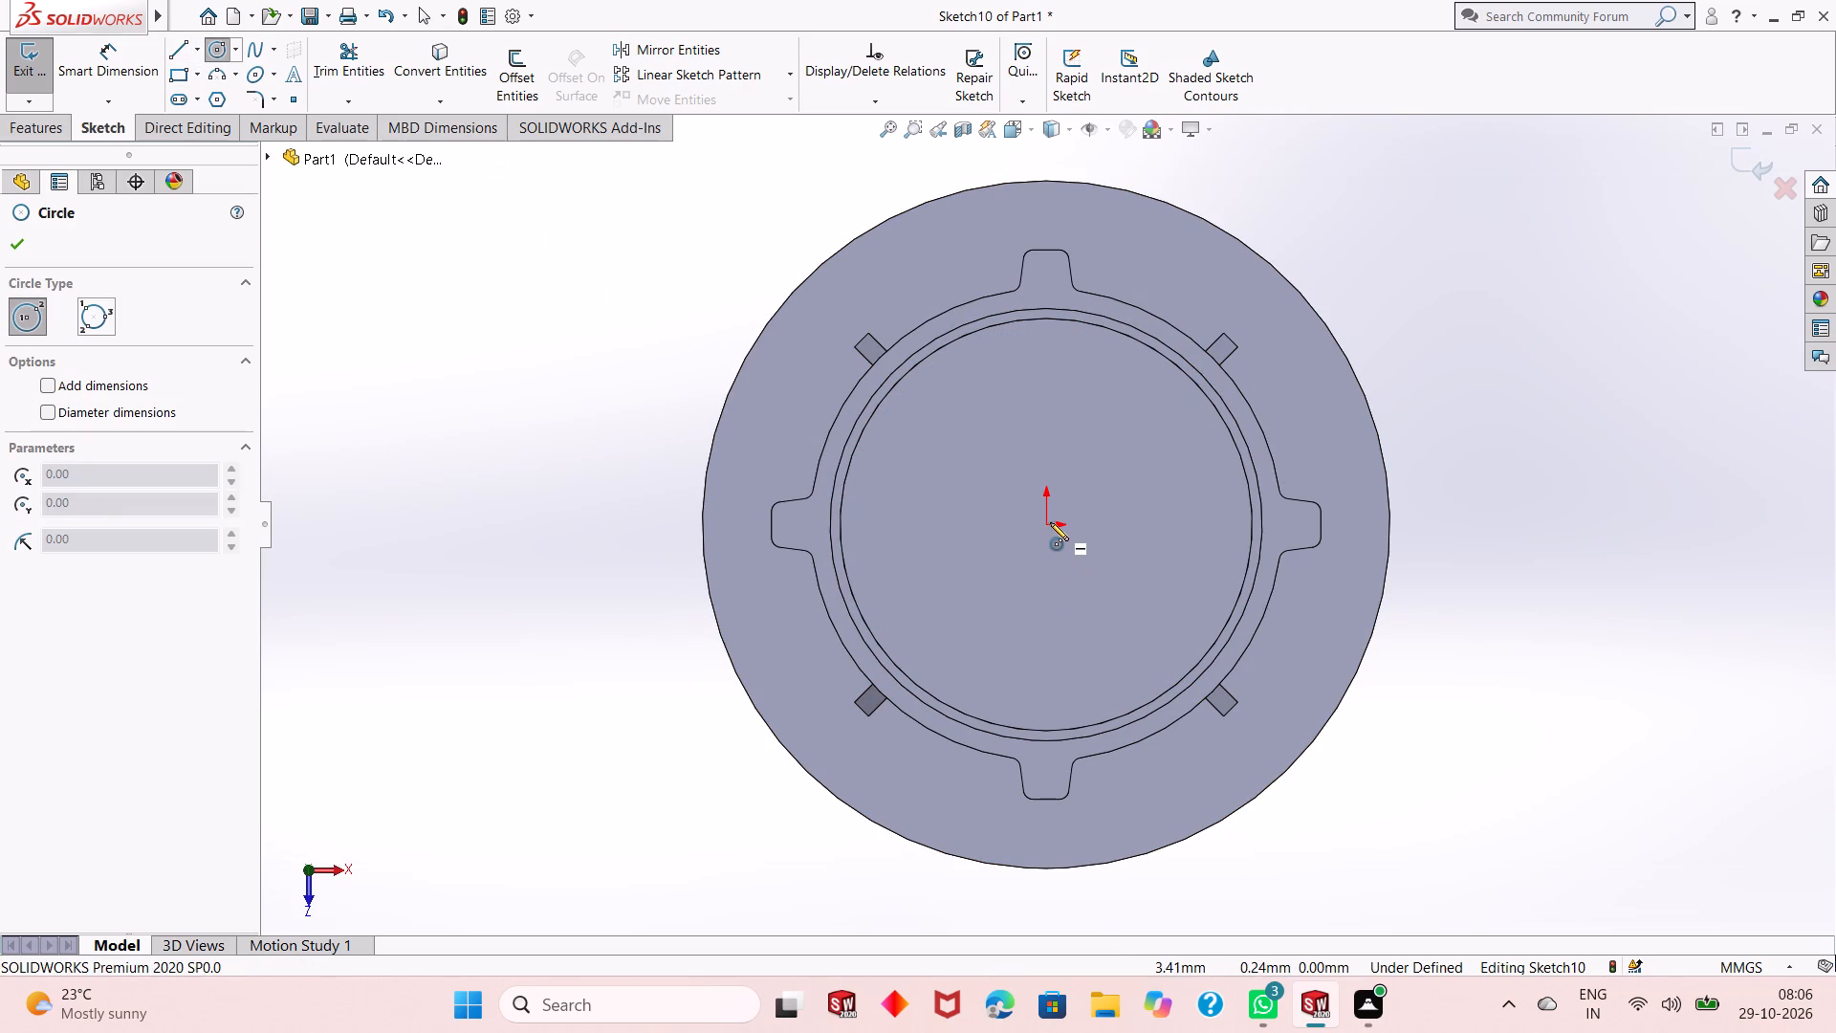
click(1049, 522)
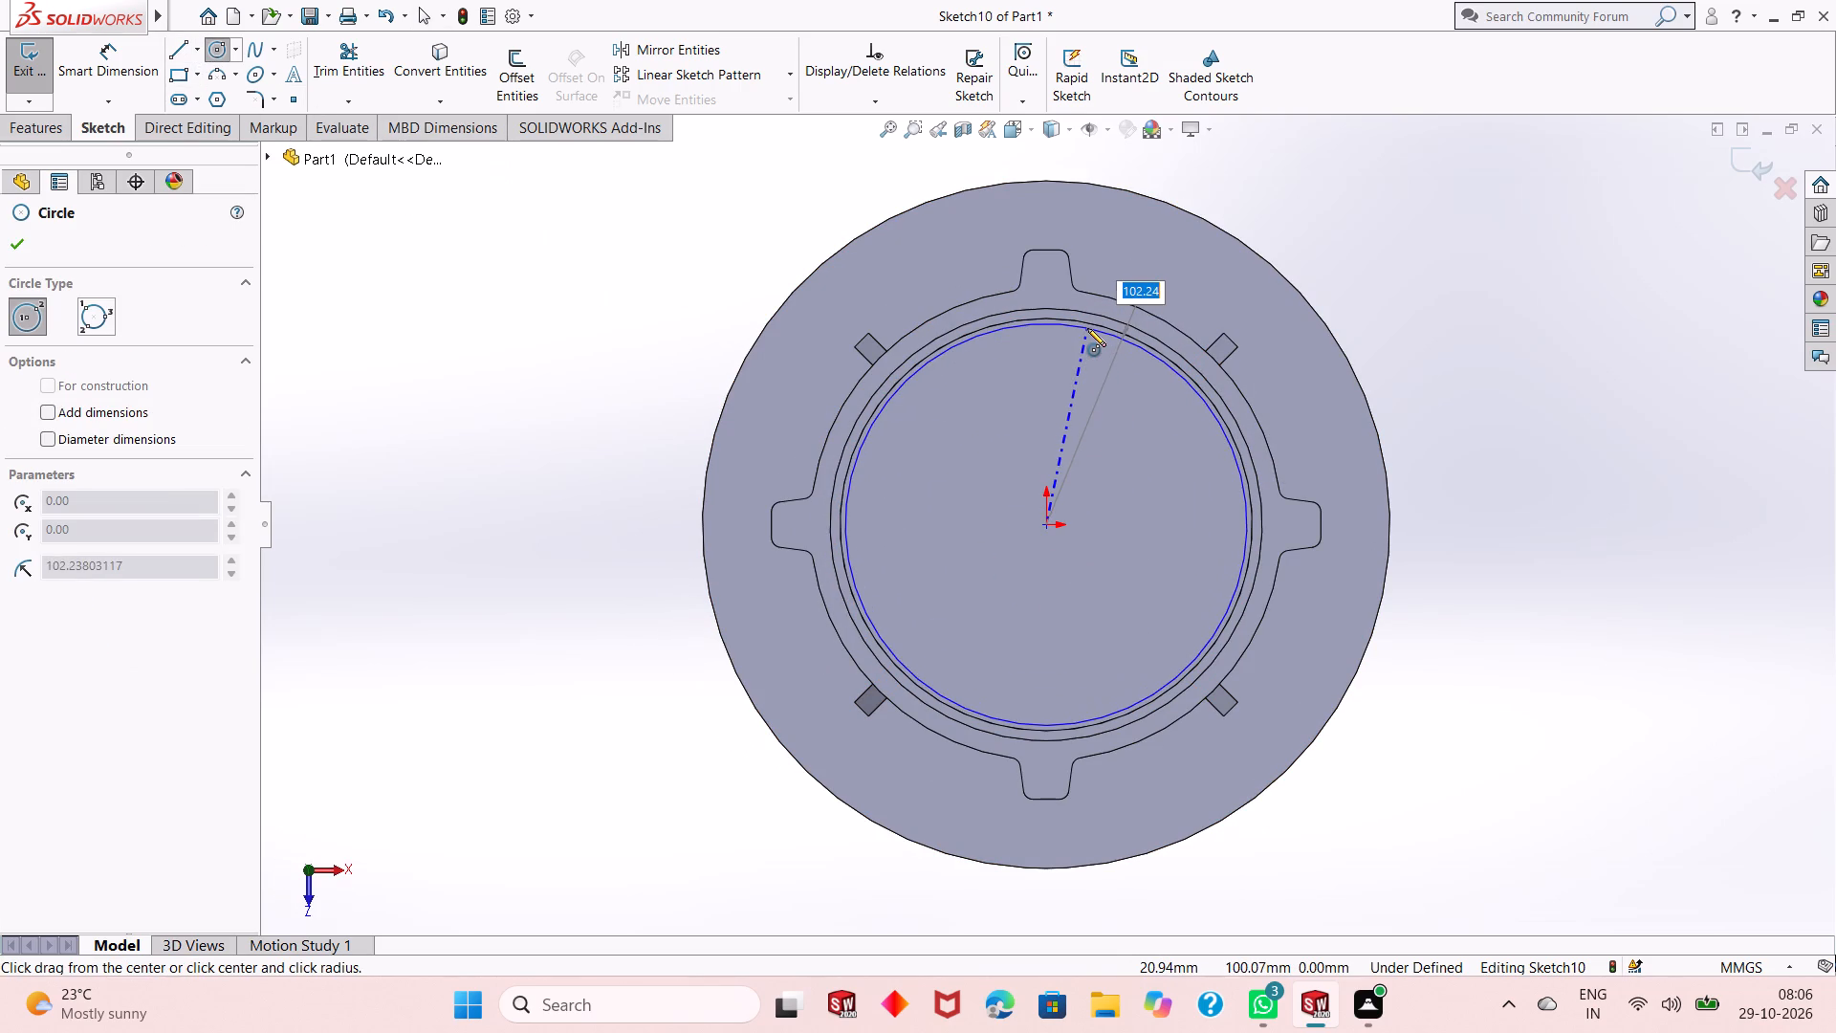
click(1087, 328)
right_click(1339, 297)
click(1375, 315)
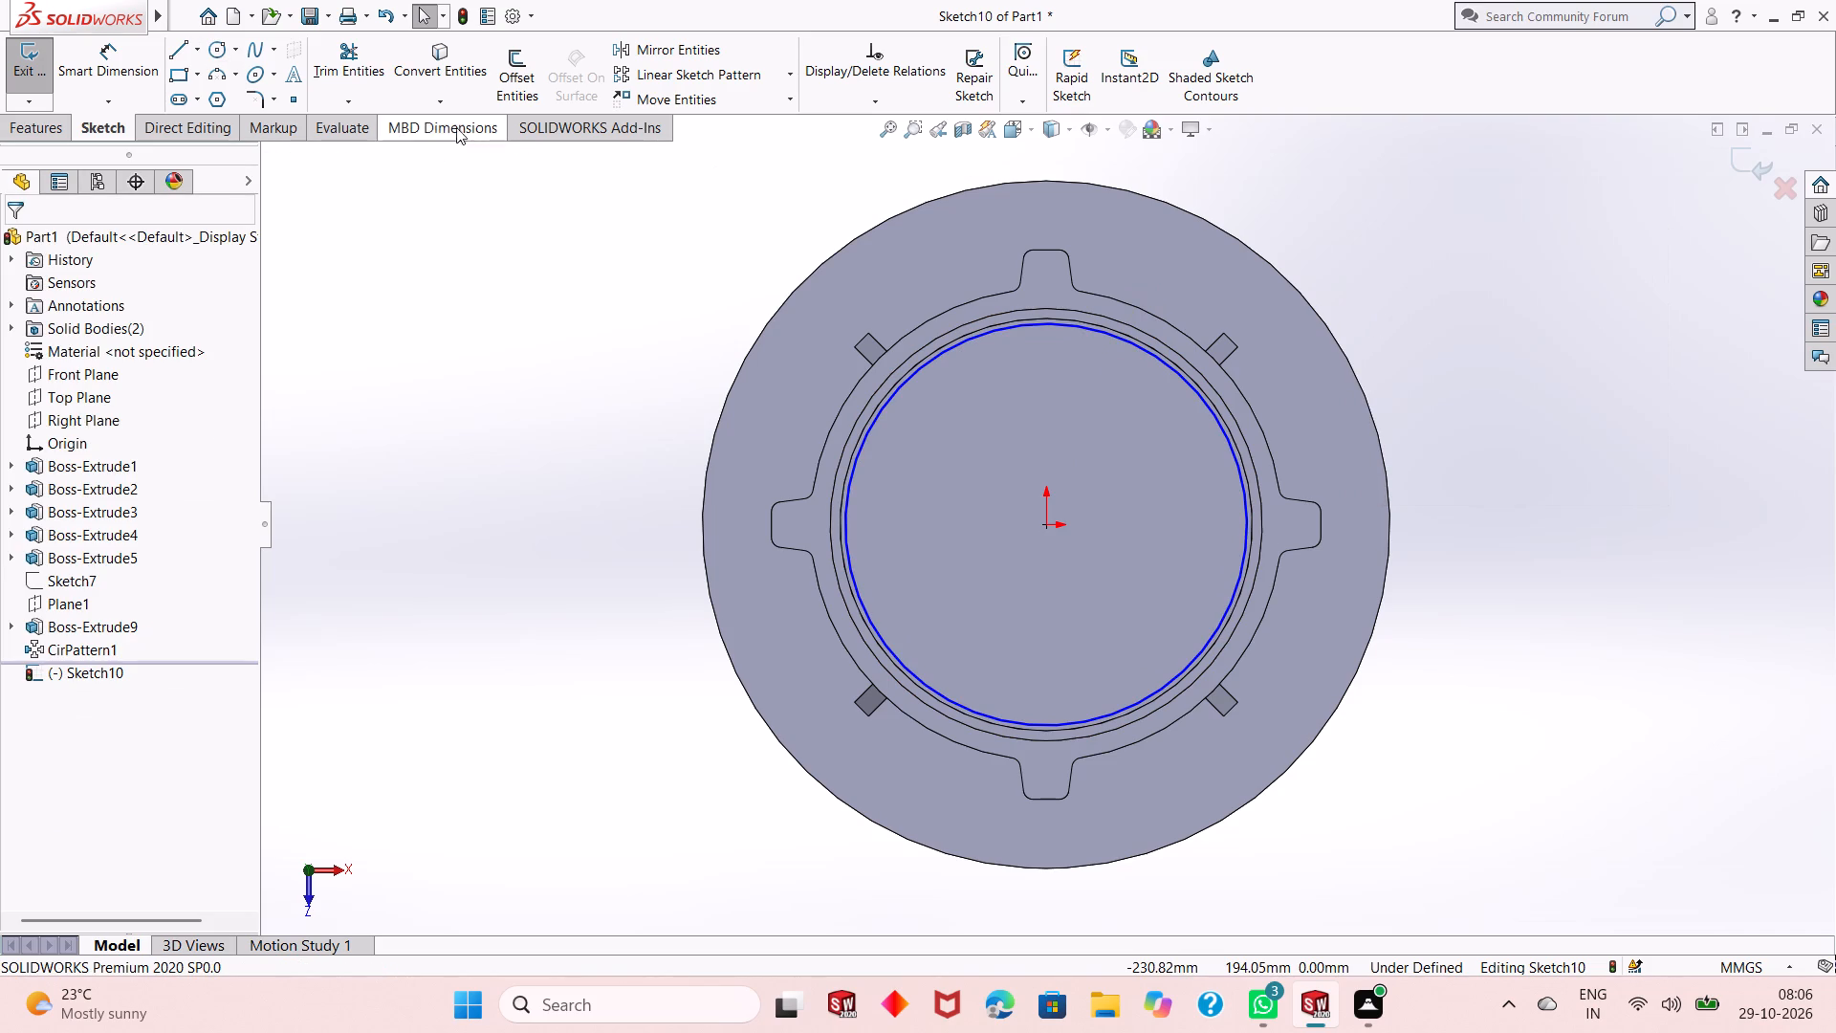
Dimension the new circle's diameter as 210 mm.
click(85, 77)
click(911, 670)
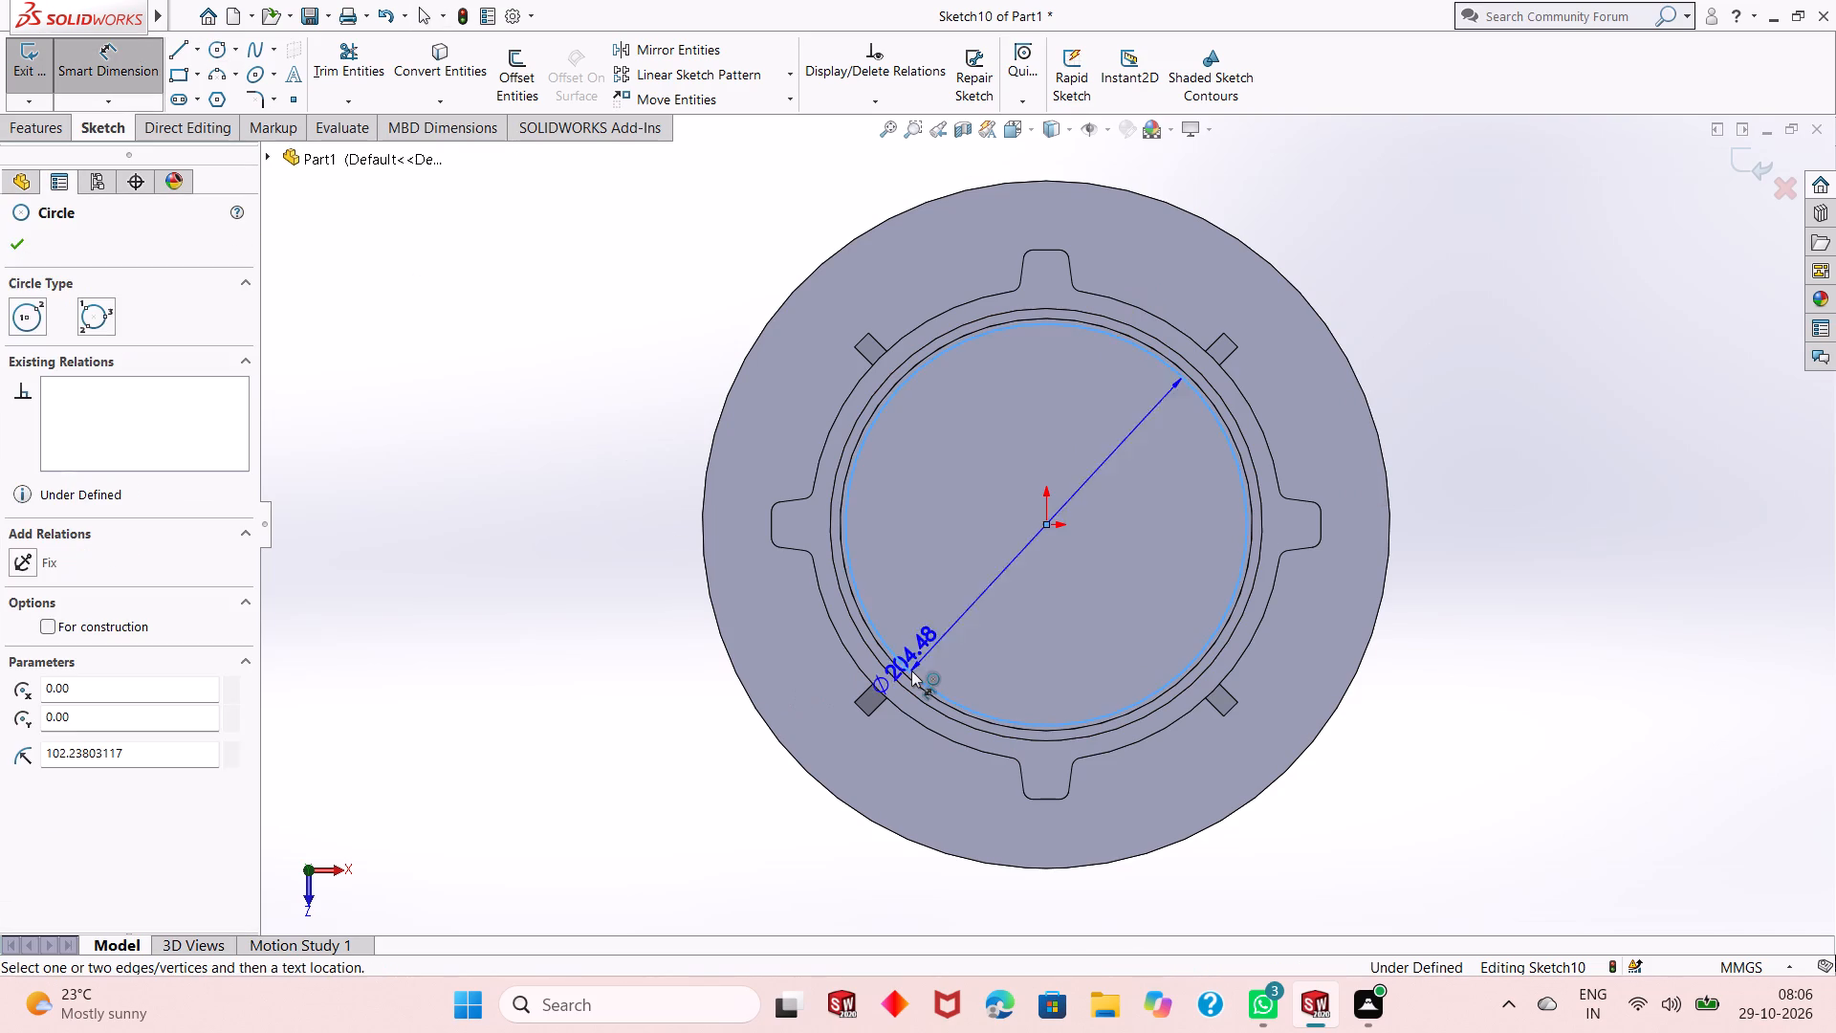
click(643, 750)
text(21)
key(0)
key(Return)
right_click(425, 264)
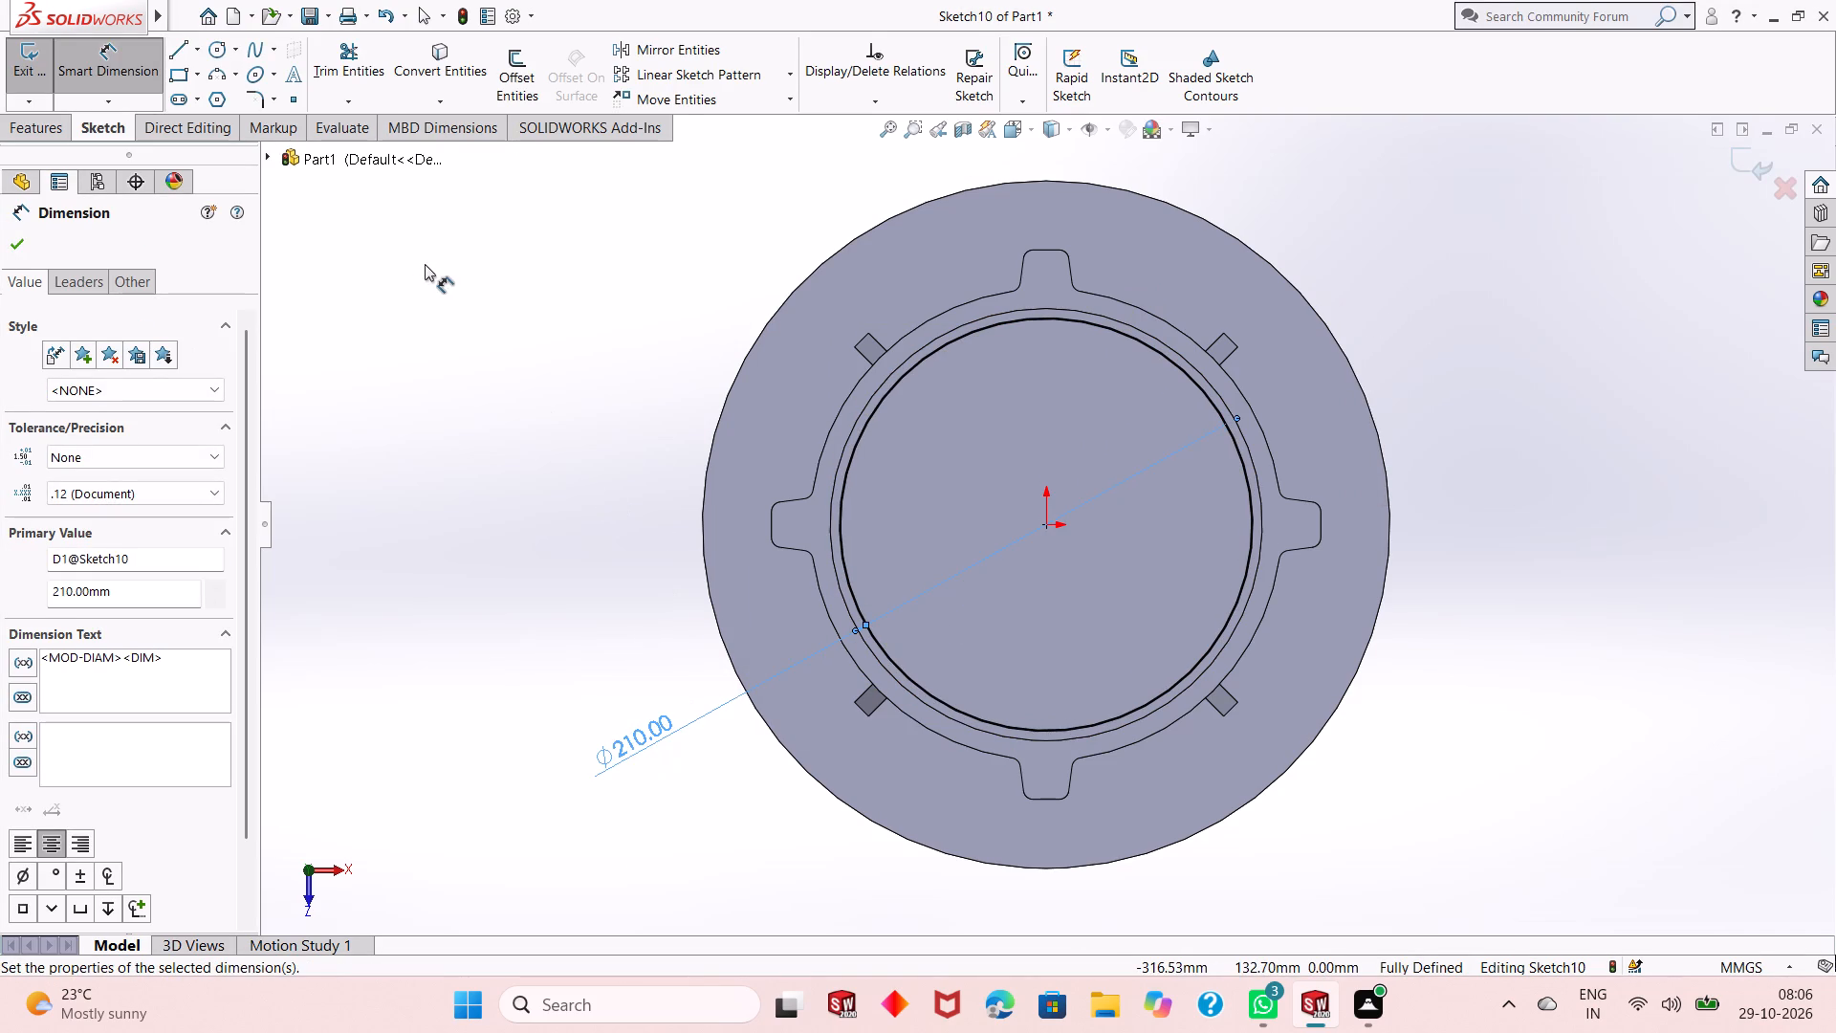
click(456, 323)
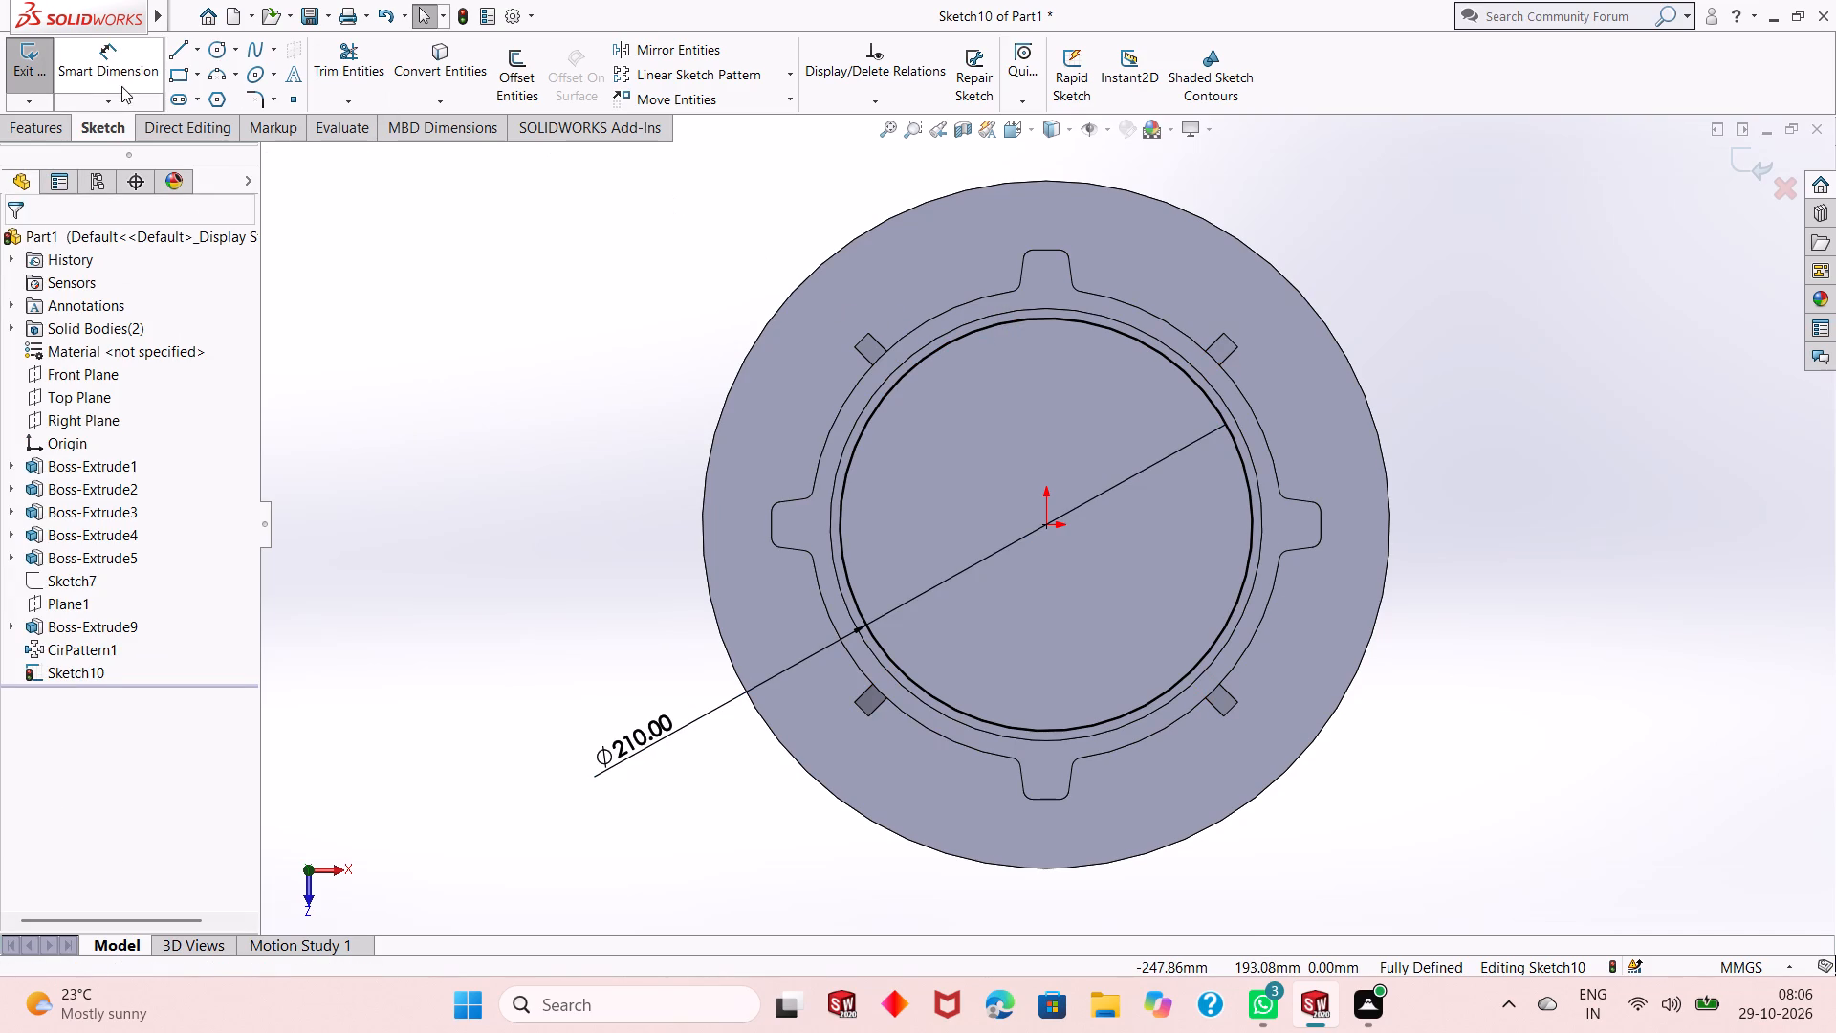
Extrude-cut the 210 mm circle Blind to a depth of 45 mm down through the boss.
click(20, 129)
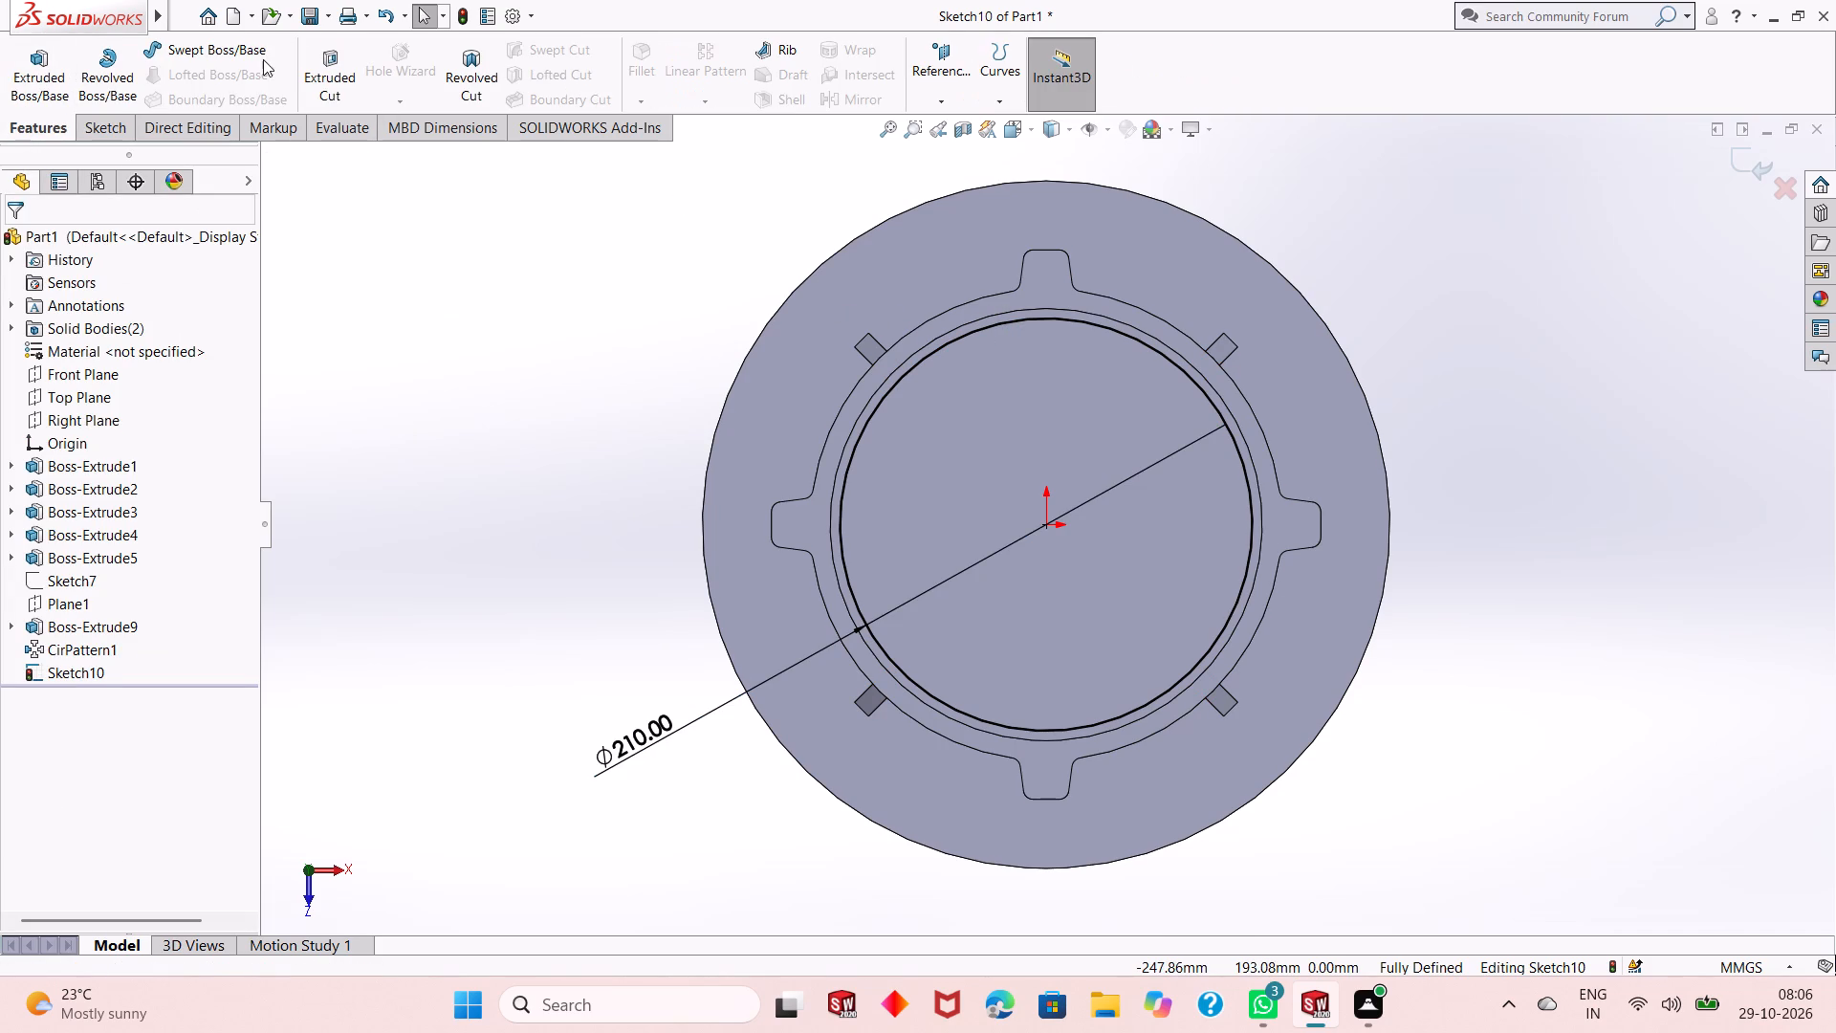
click(343, 81)
middle_drag(969, 686, 989, 488)
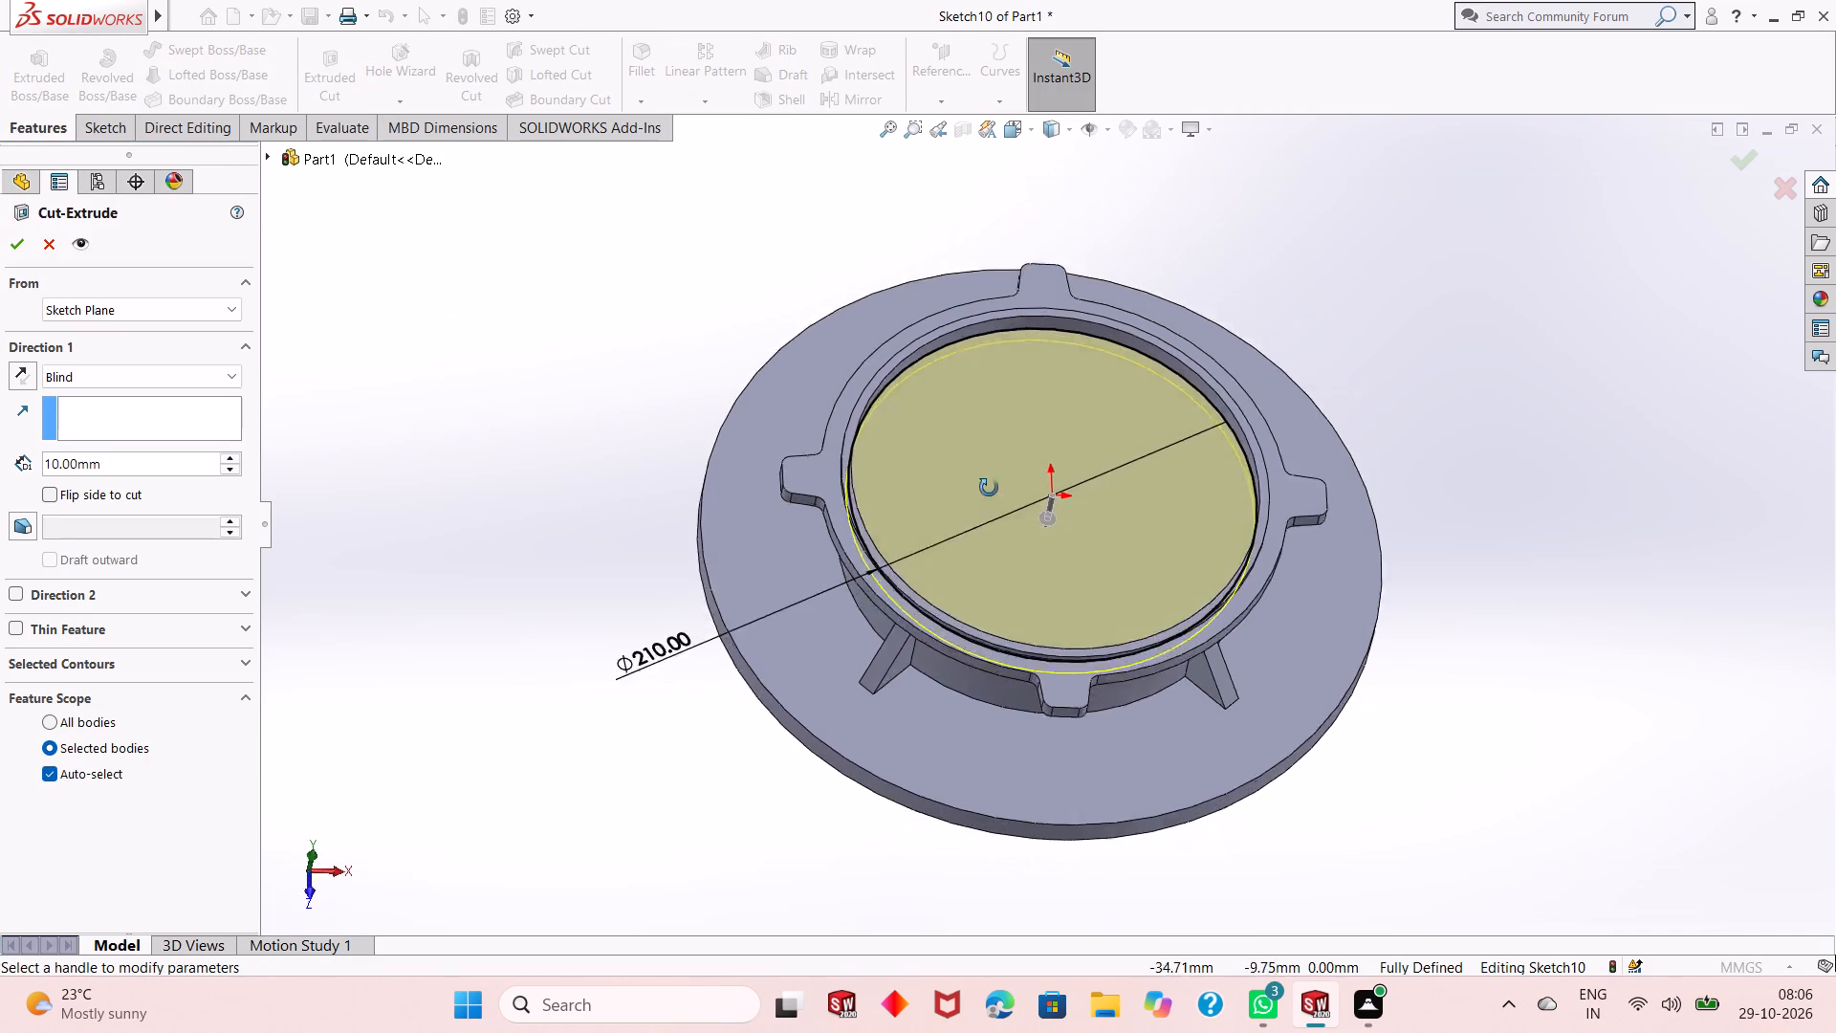
middle_drag(989, 488, 997, 399)
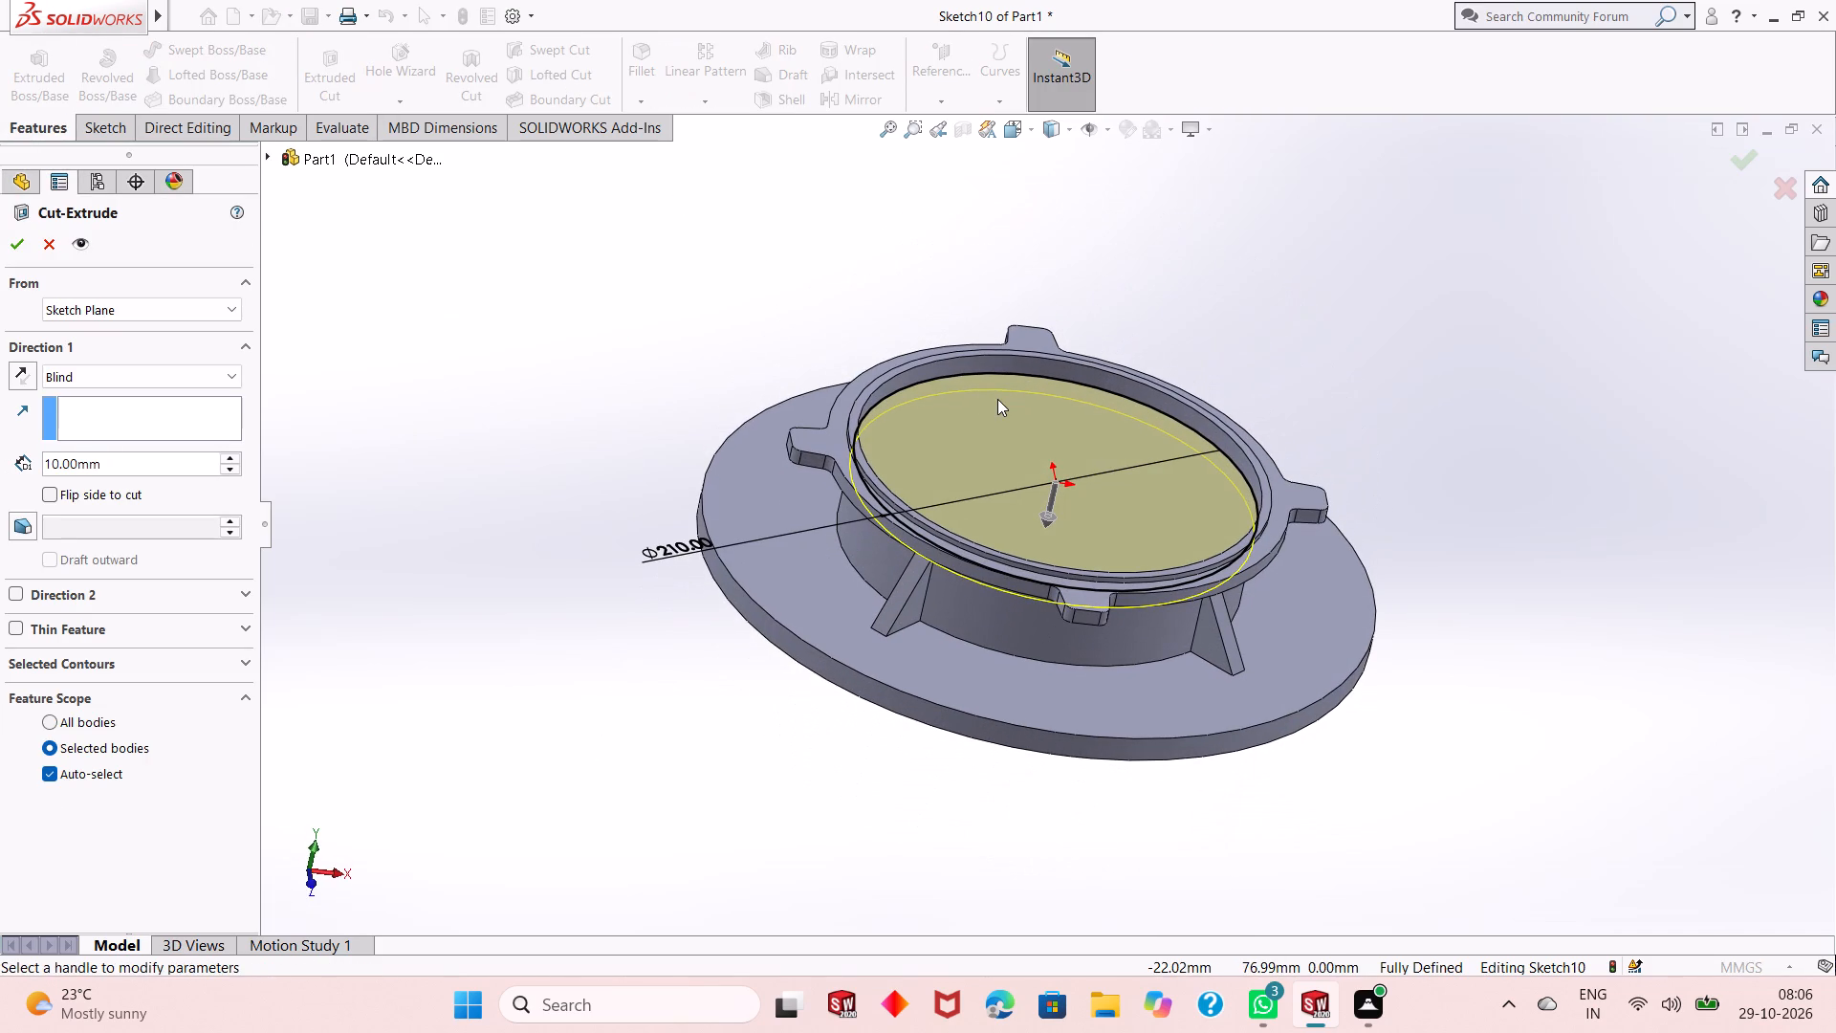
scroll(997, 399, down, 1)
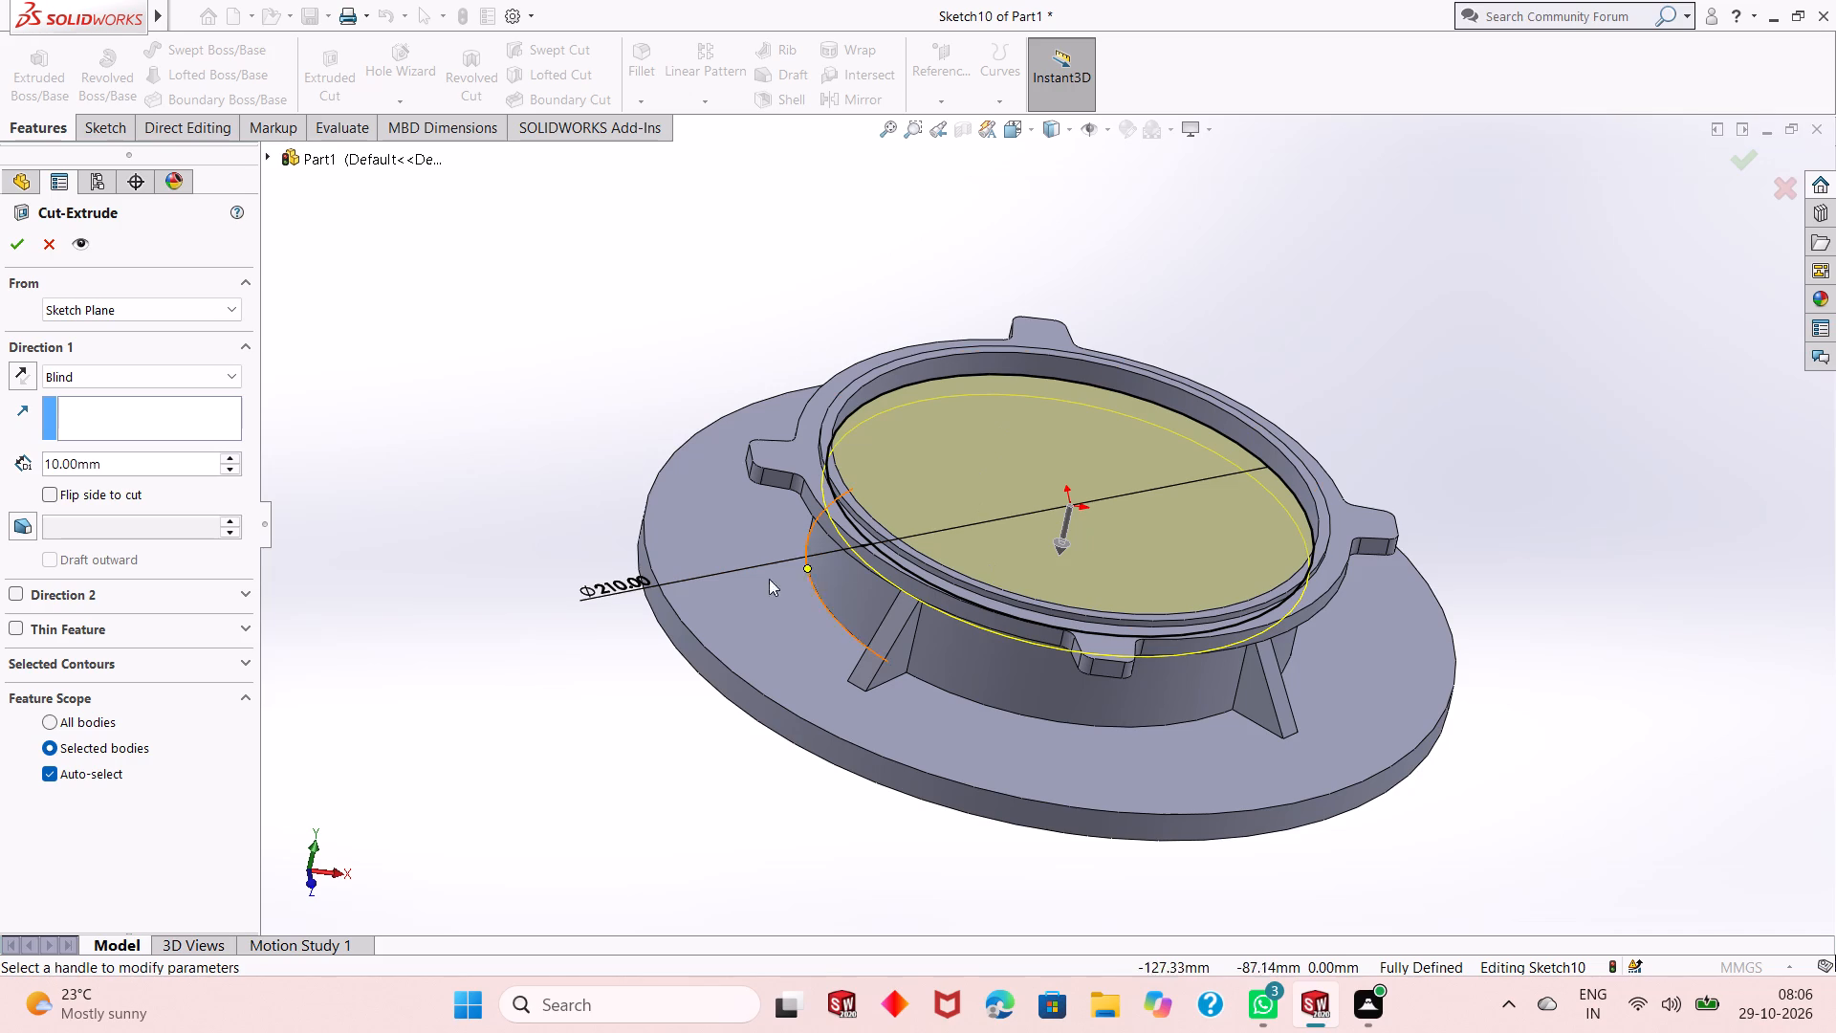
middle_drag(1062, 551, 1063, 520)
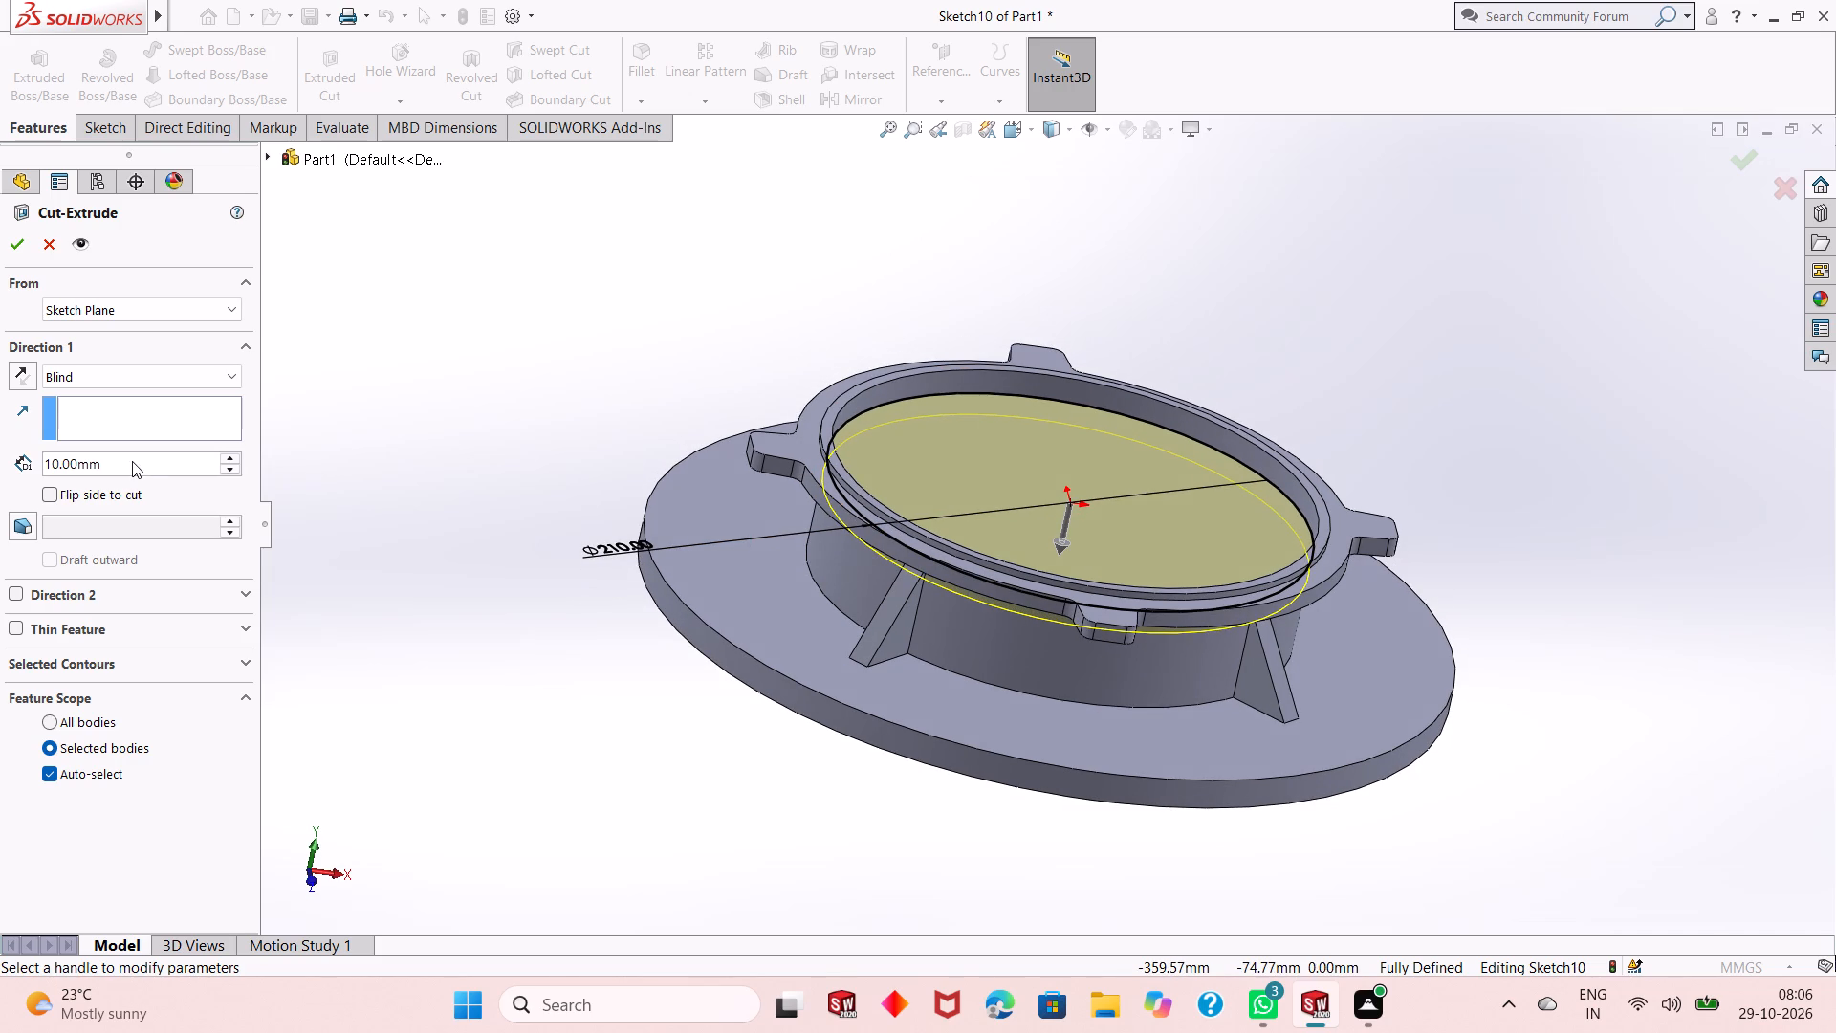
double_click(132, 461)
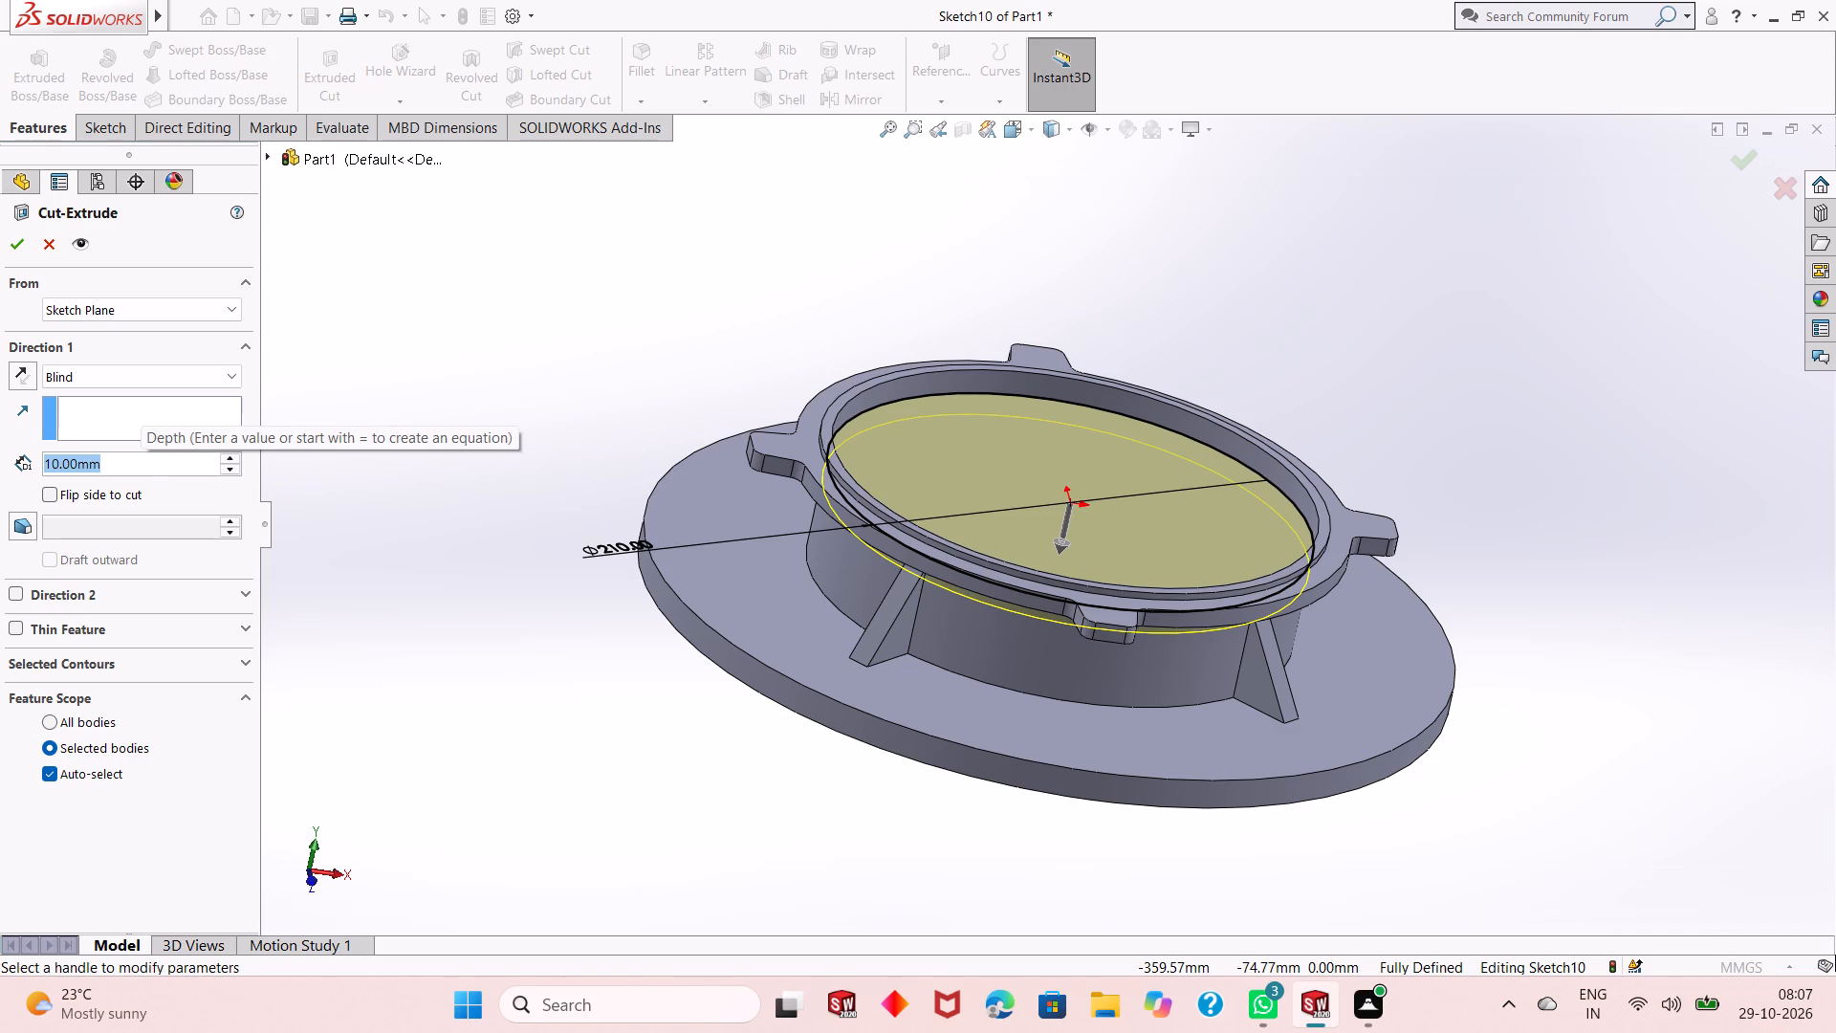
text(45)
key(Return)
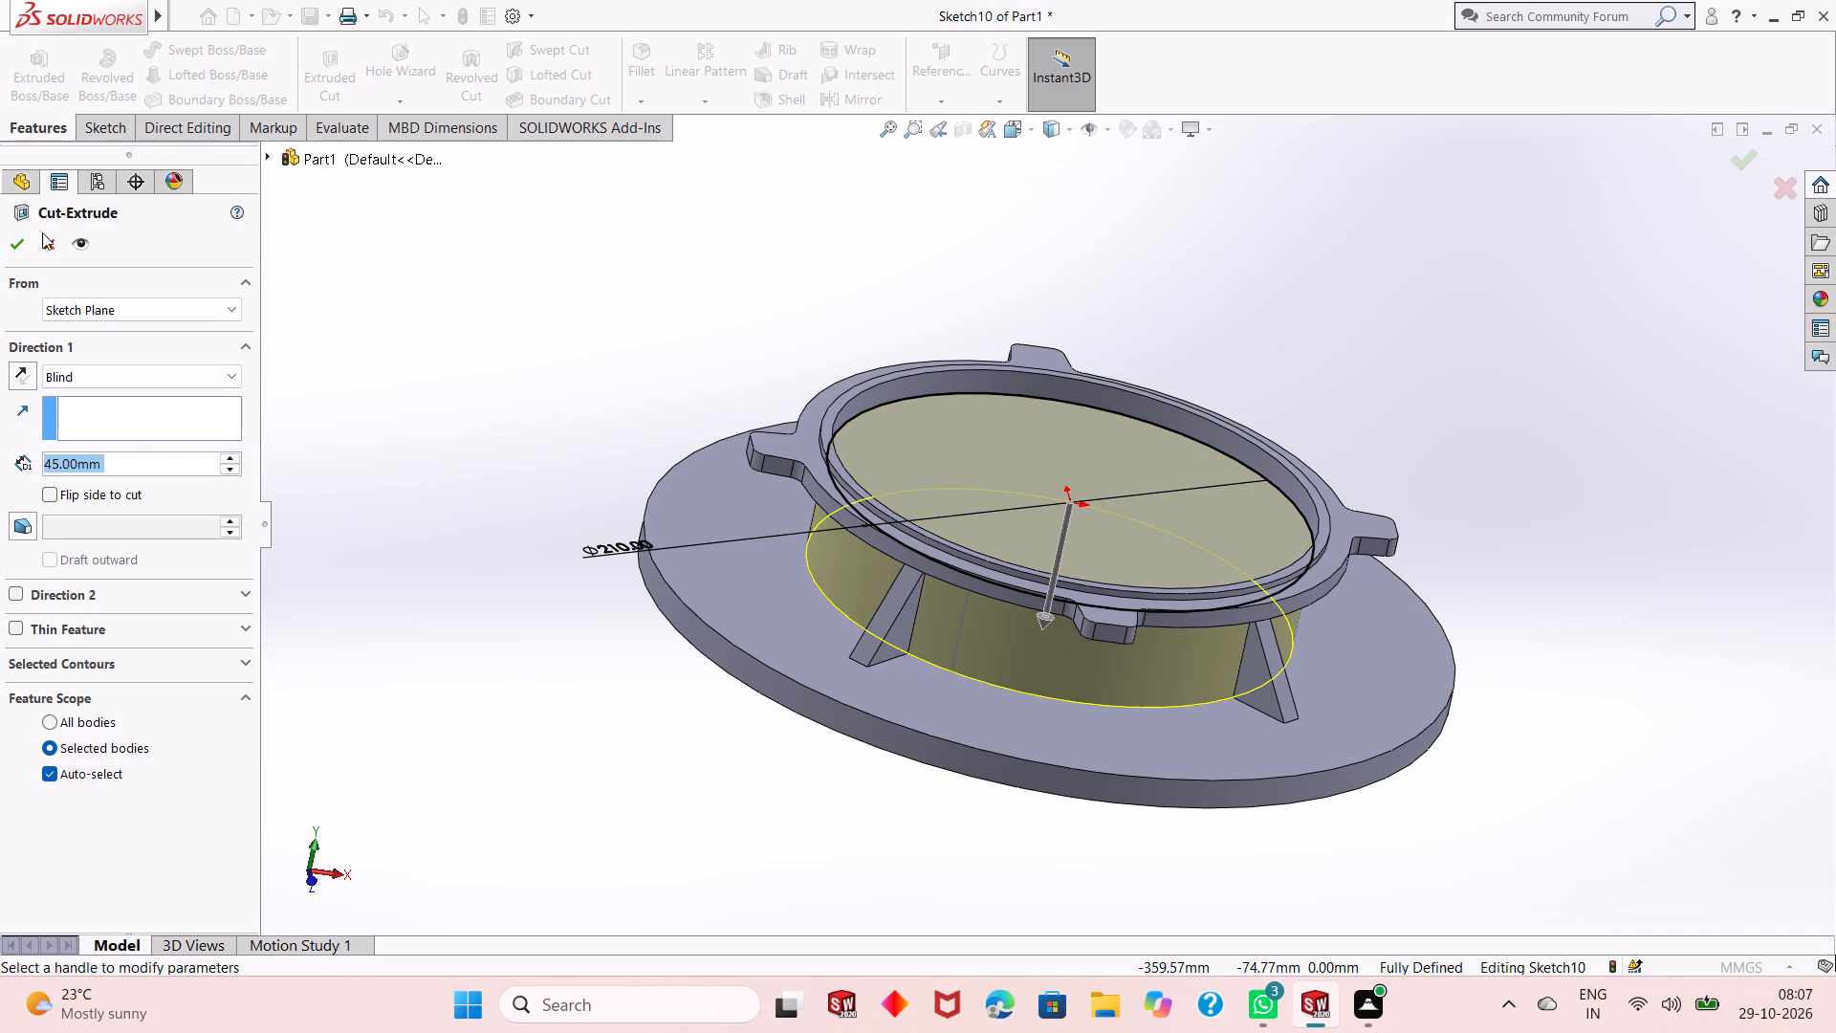
click(26, 244)
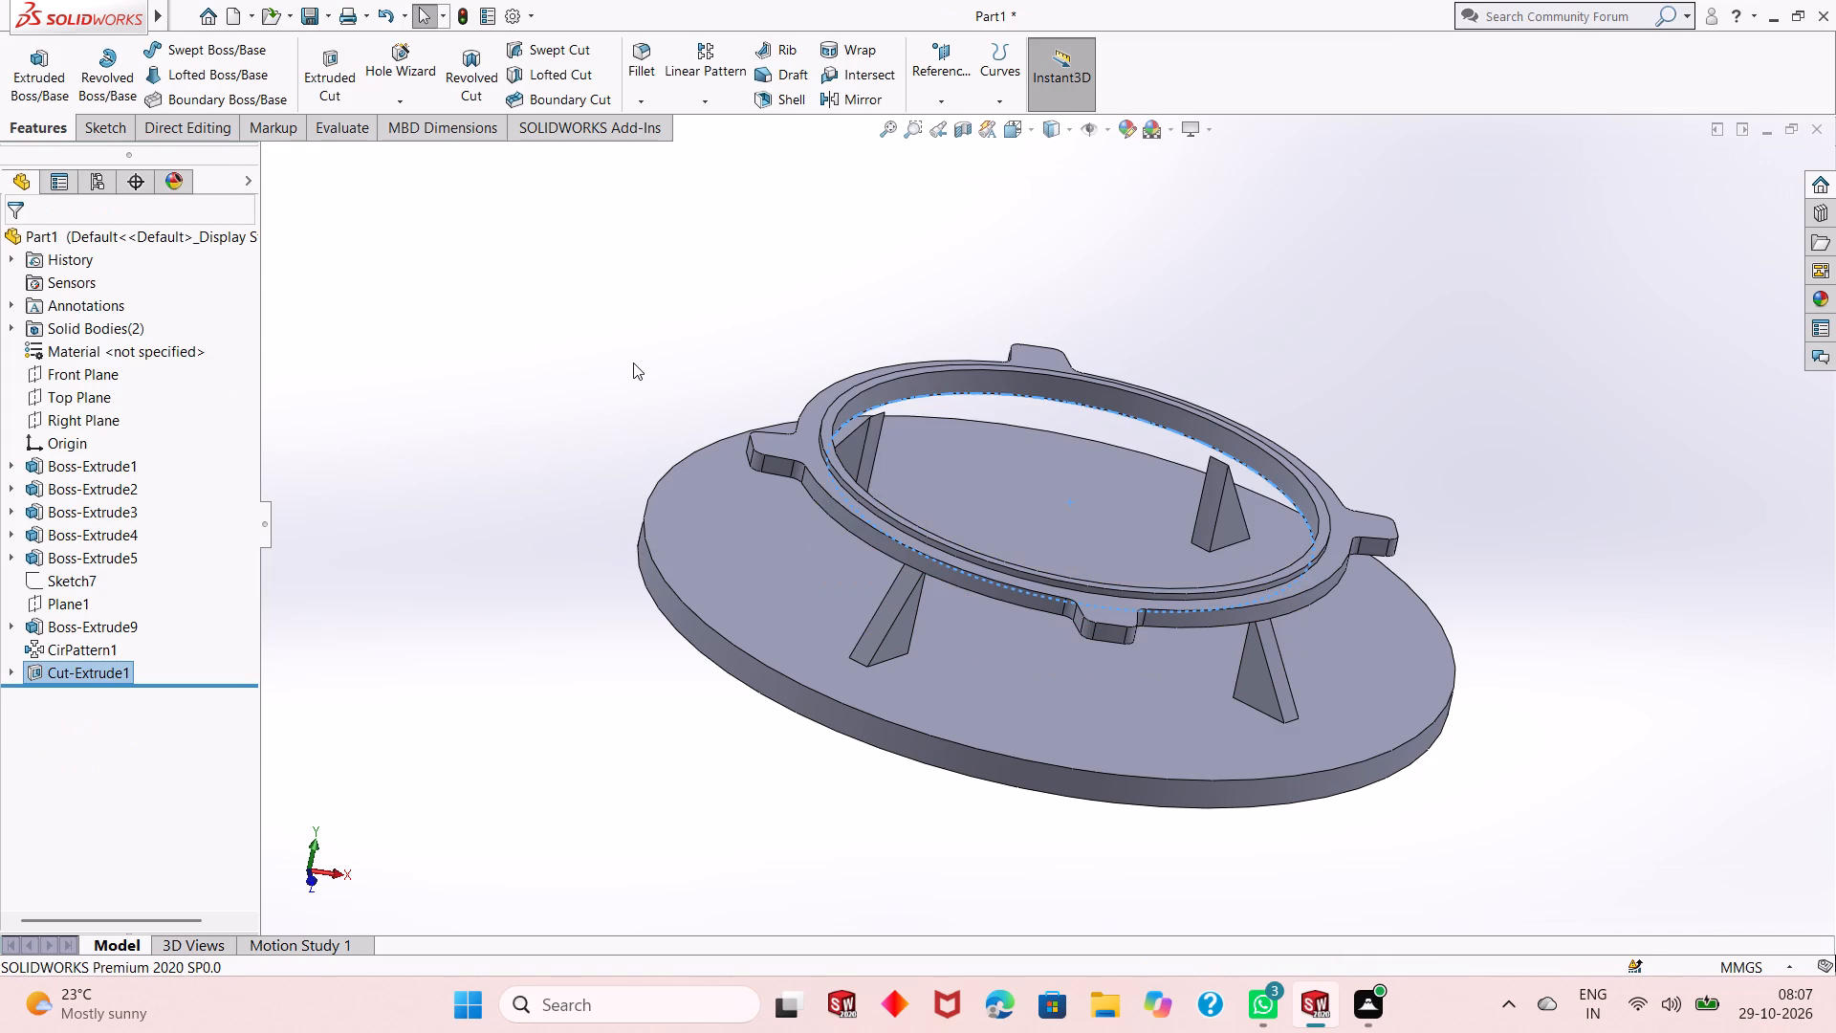
Undo the 210 mm centre cut together with its sketched circle and diameter dimension, keeping the sketch open.
key(ctrl+z)
key(ctrl+z)
key(ctrl+z)
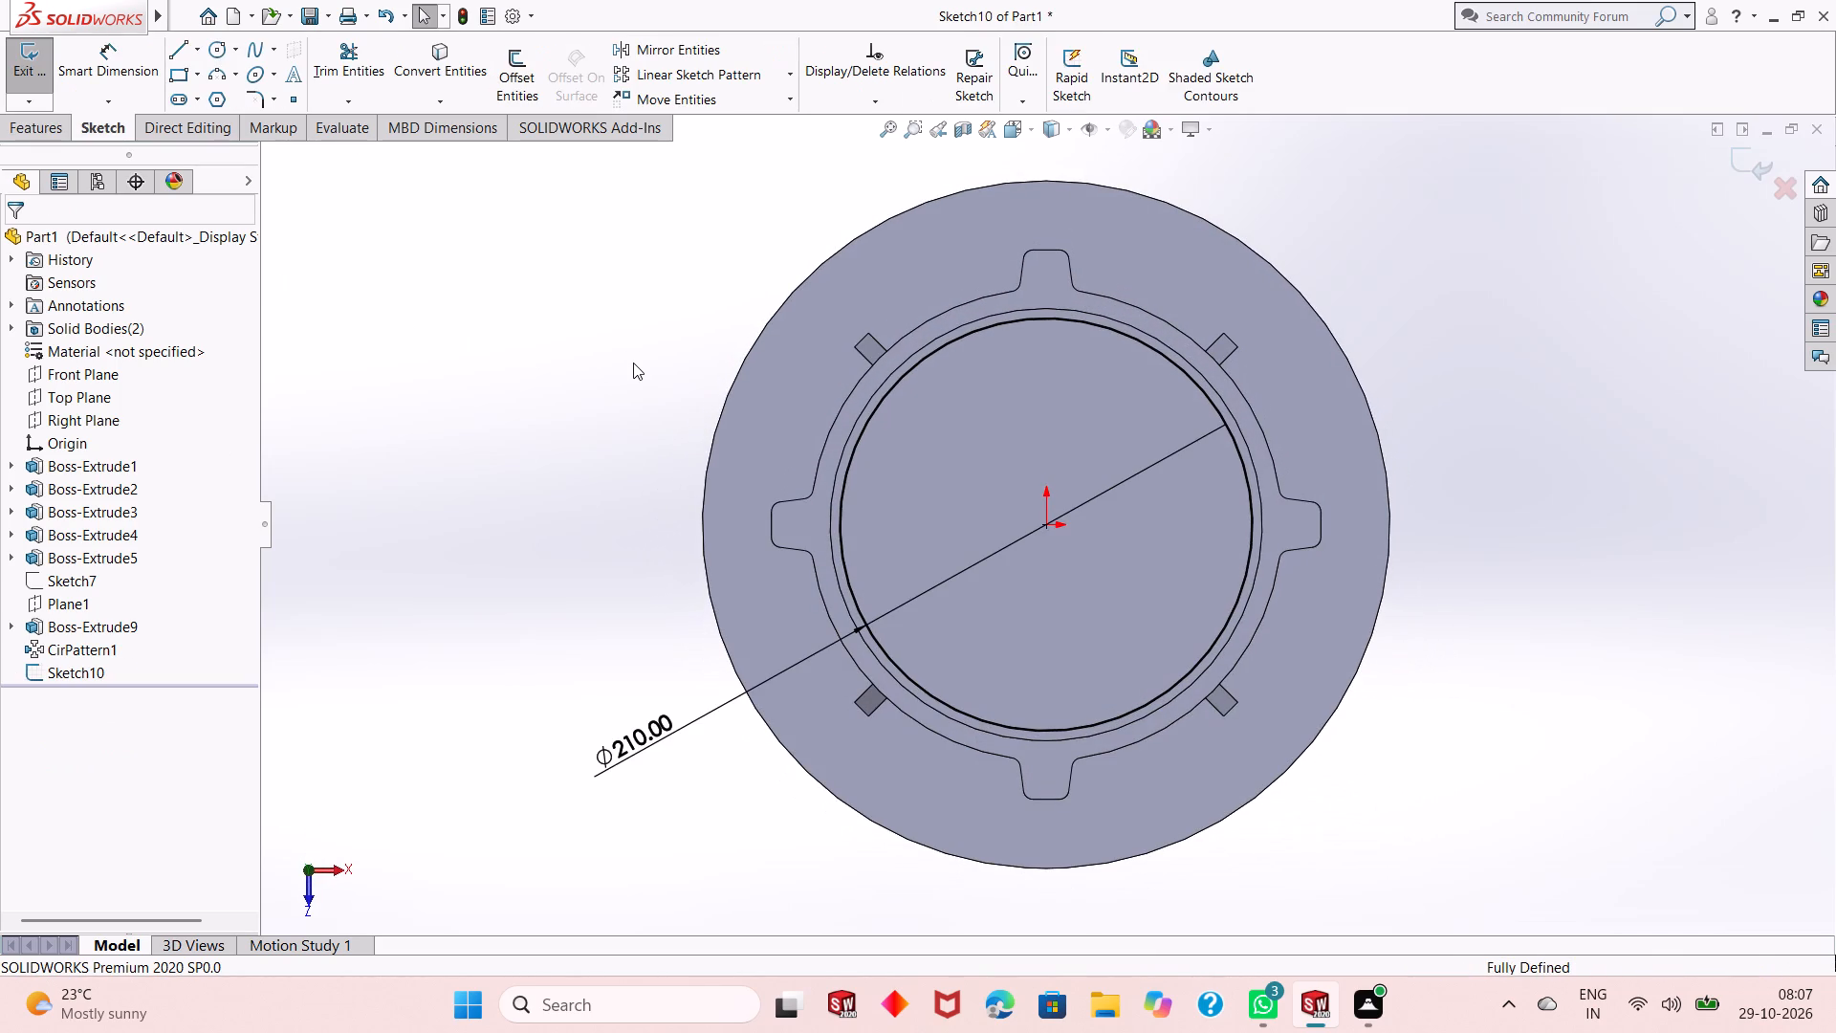
key(ctrl+z)
key(ctrl+z)
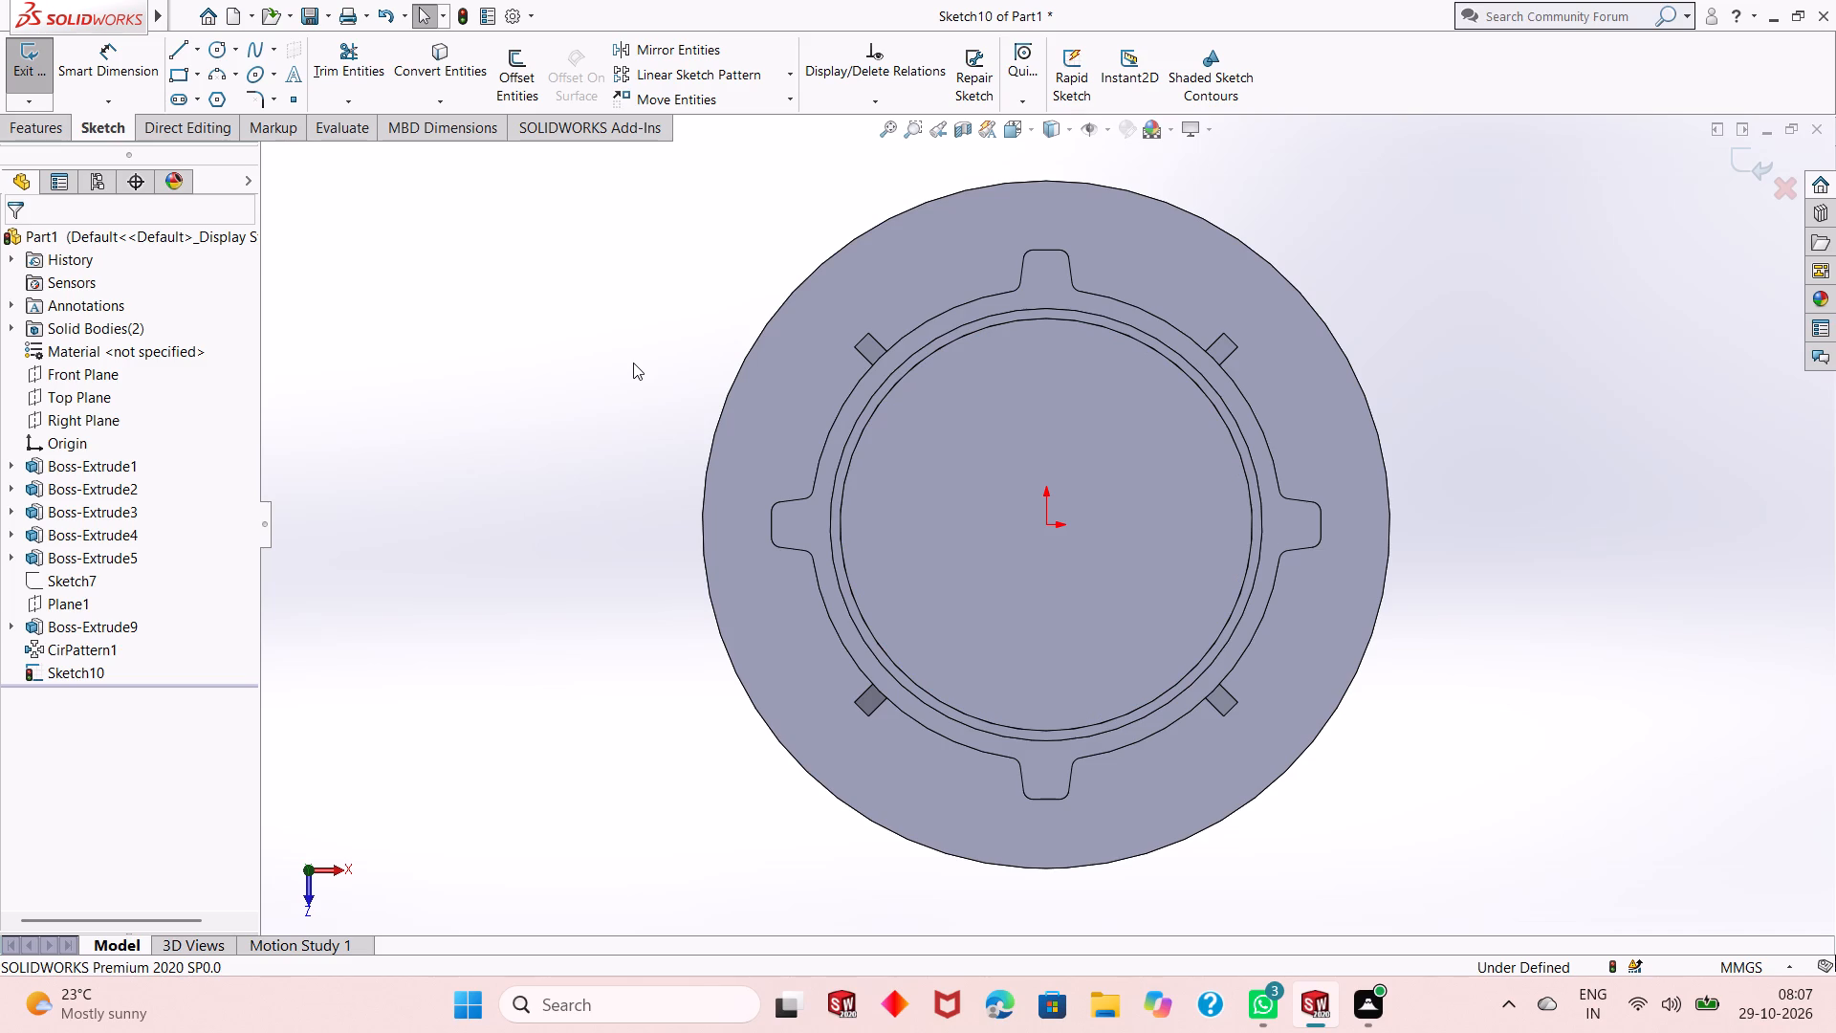
Sketch a circle about 166 mm in diameter centred on the origin, on the flat face inside the lip.
click(224, 51)
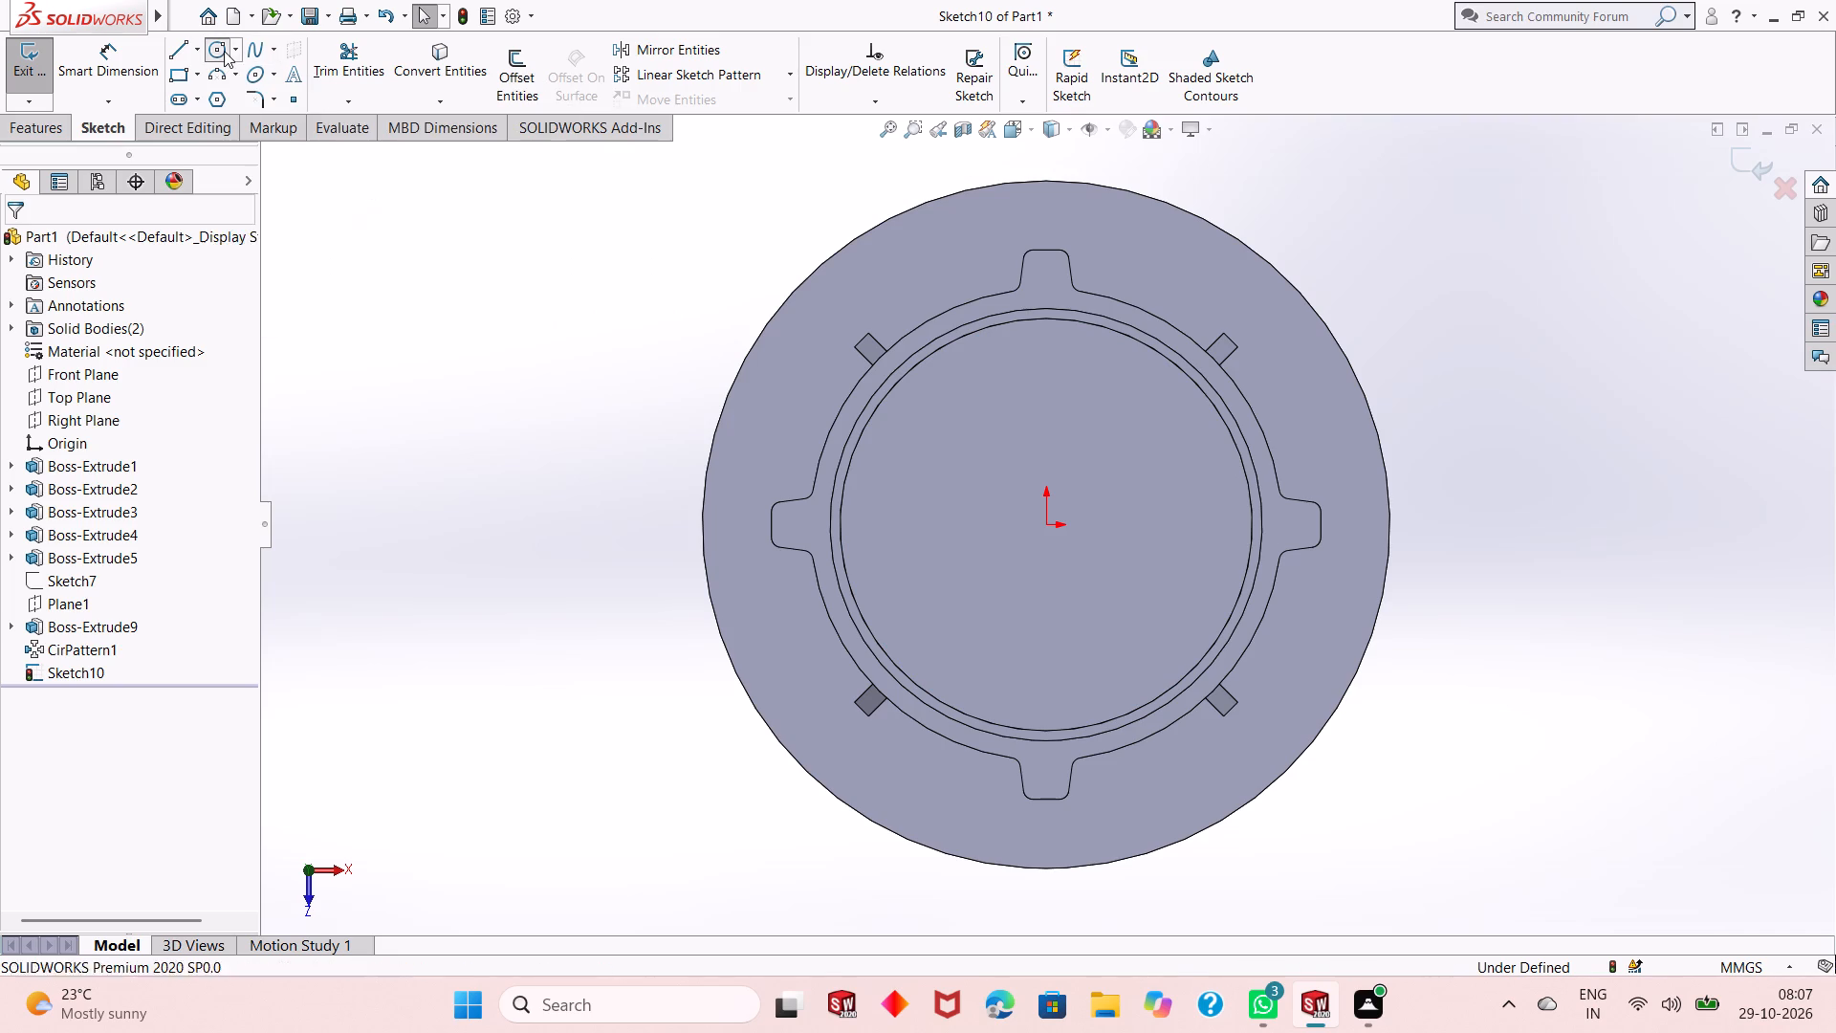
click(1046, 524)
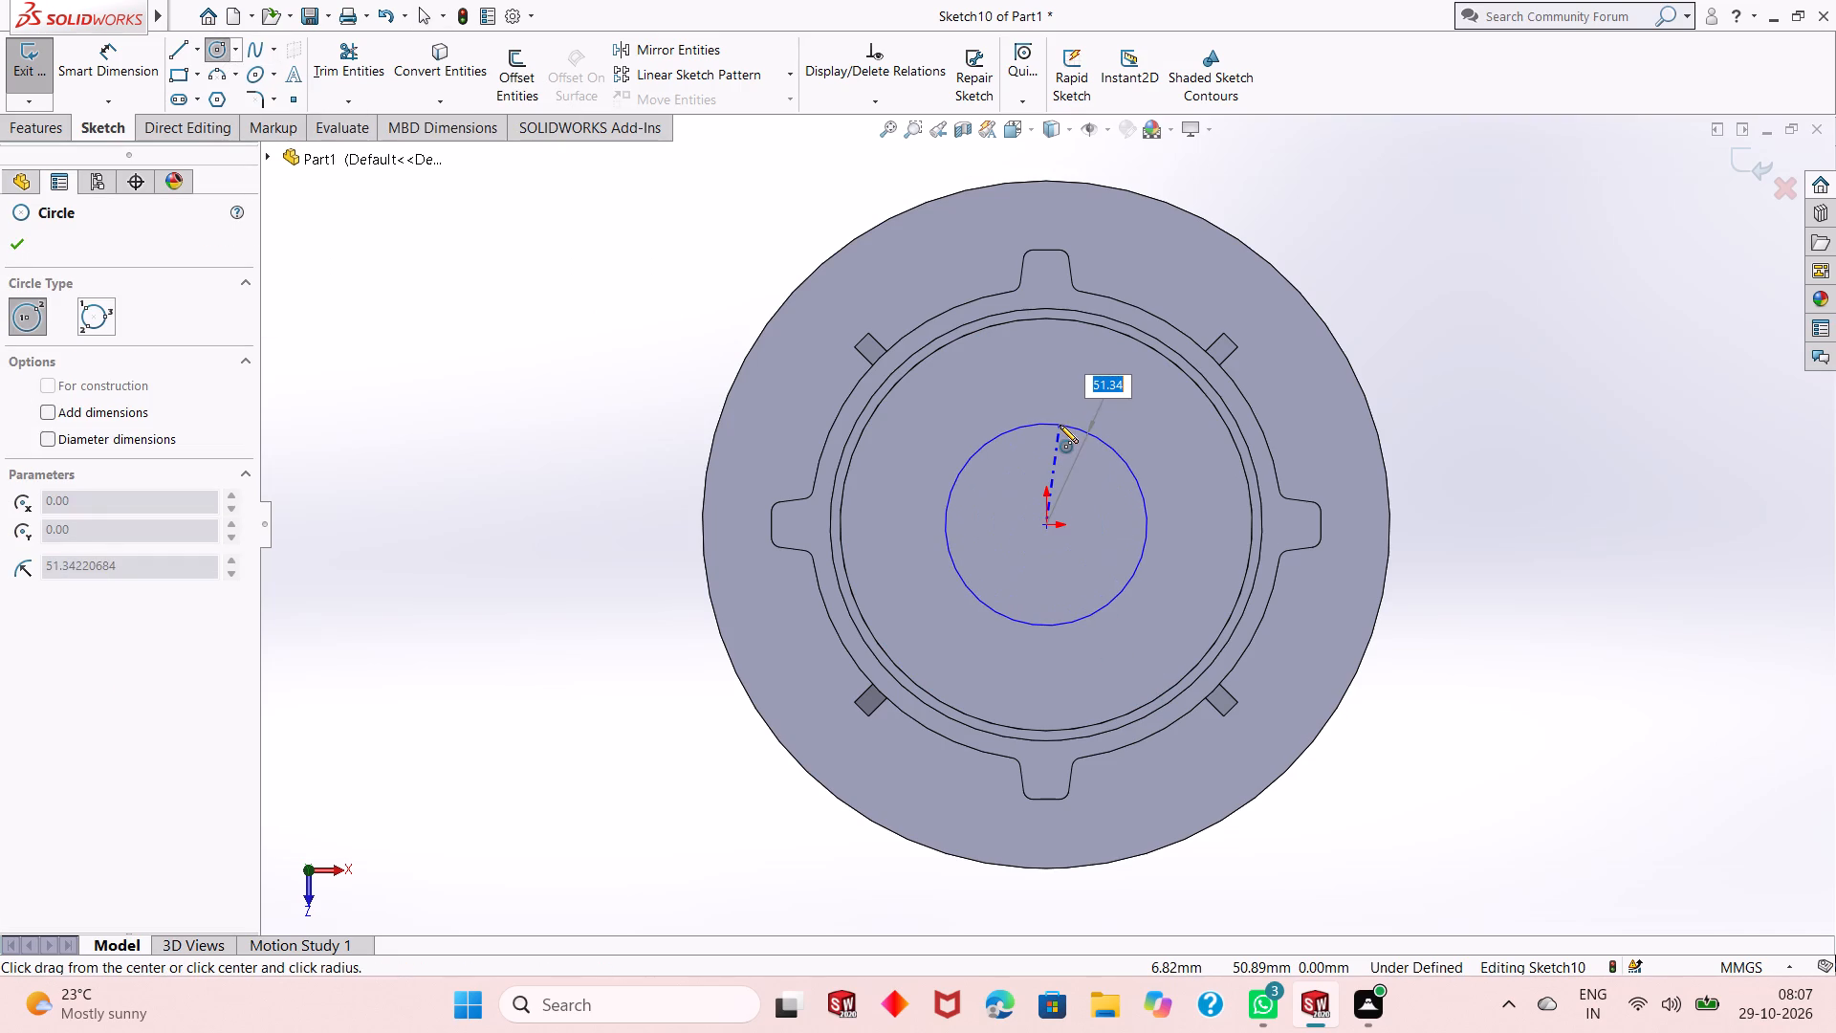
click(1102, 371)
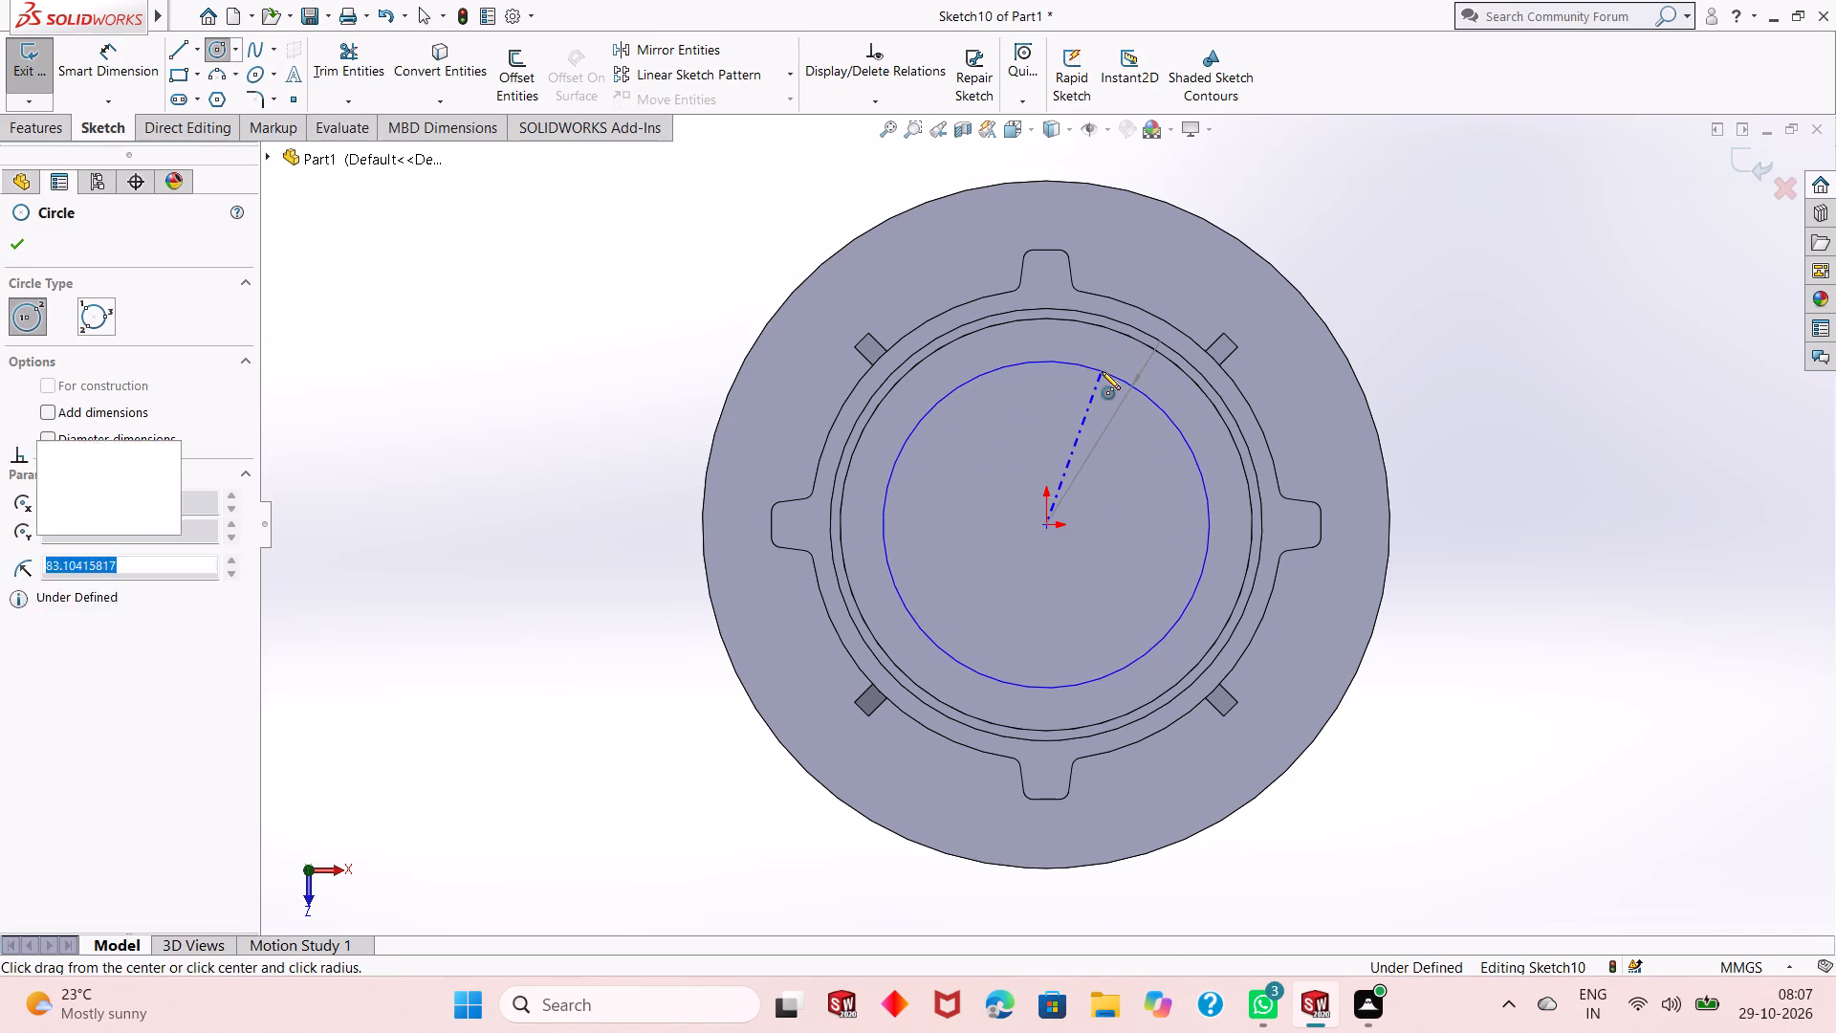
click(18, 245)
Dimension the new circle's diameter as 200 mm.
click(100, 47)
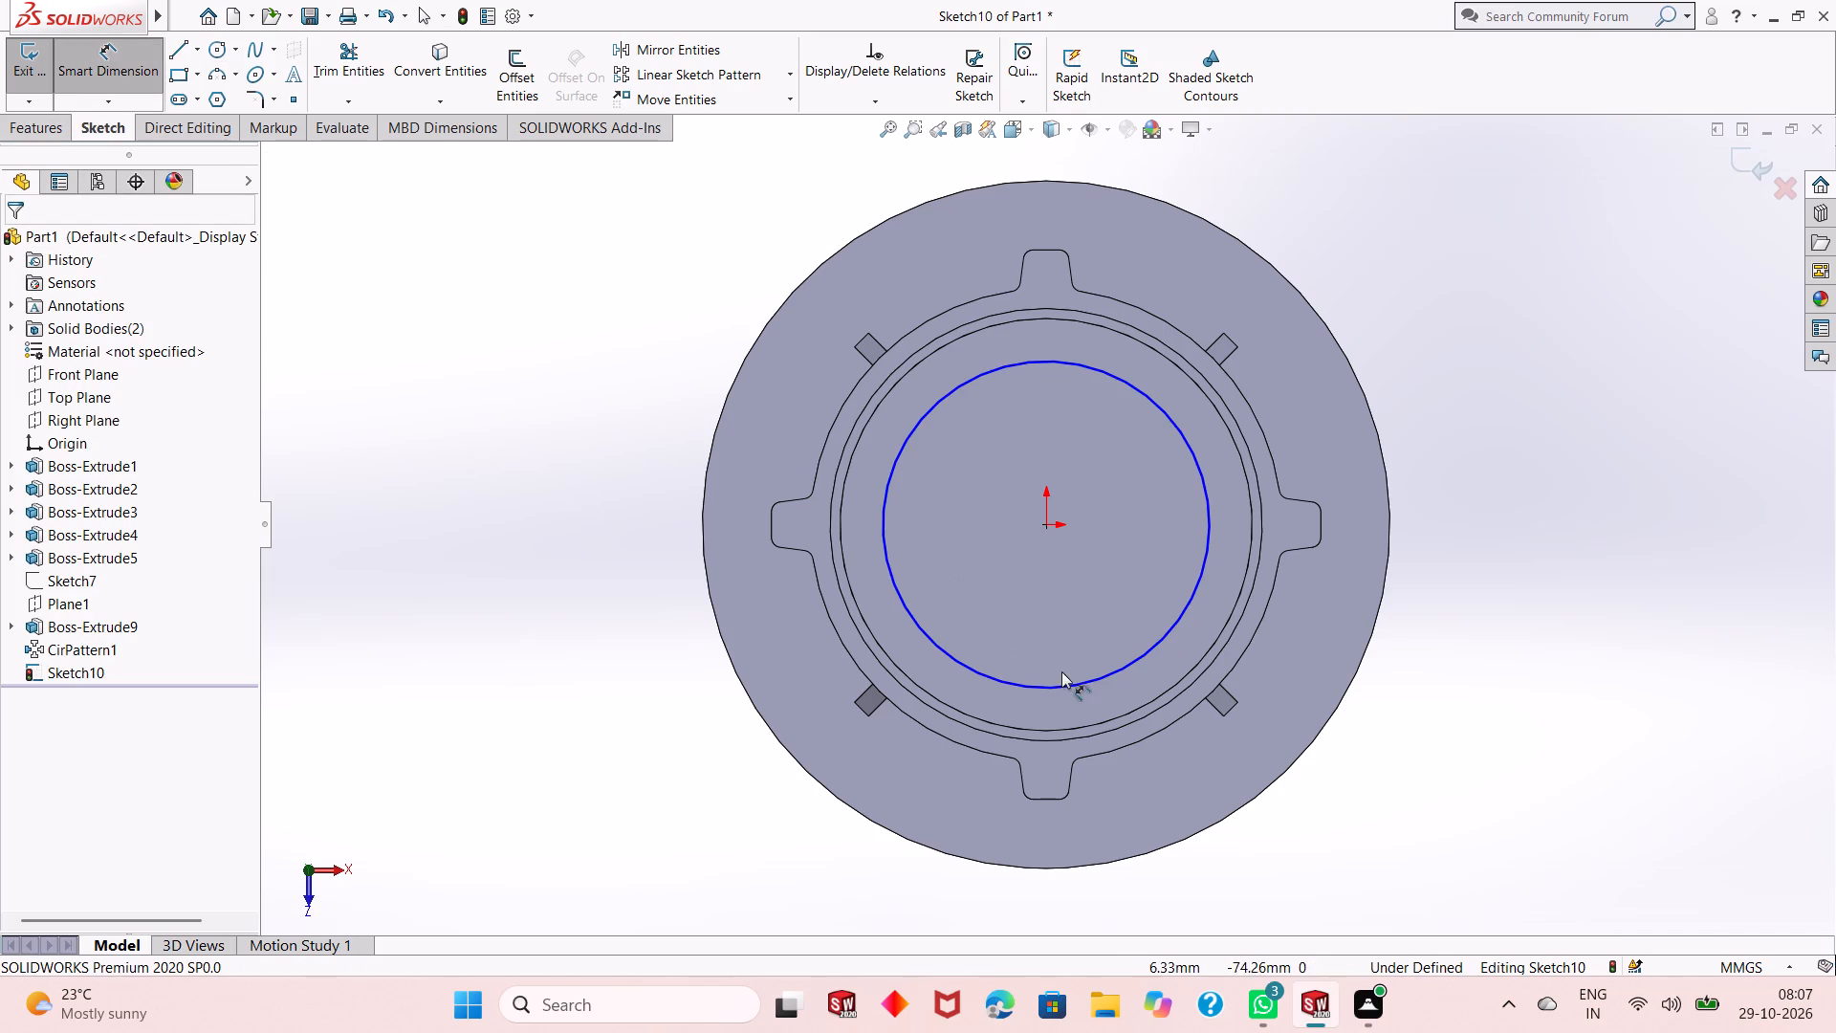
click(1075, 683)
click(1520, 814)
text(200)
key(Return)
right_click(359, 394)
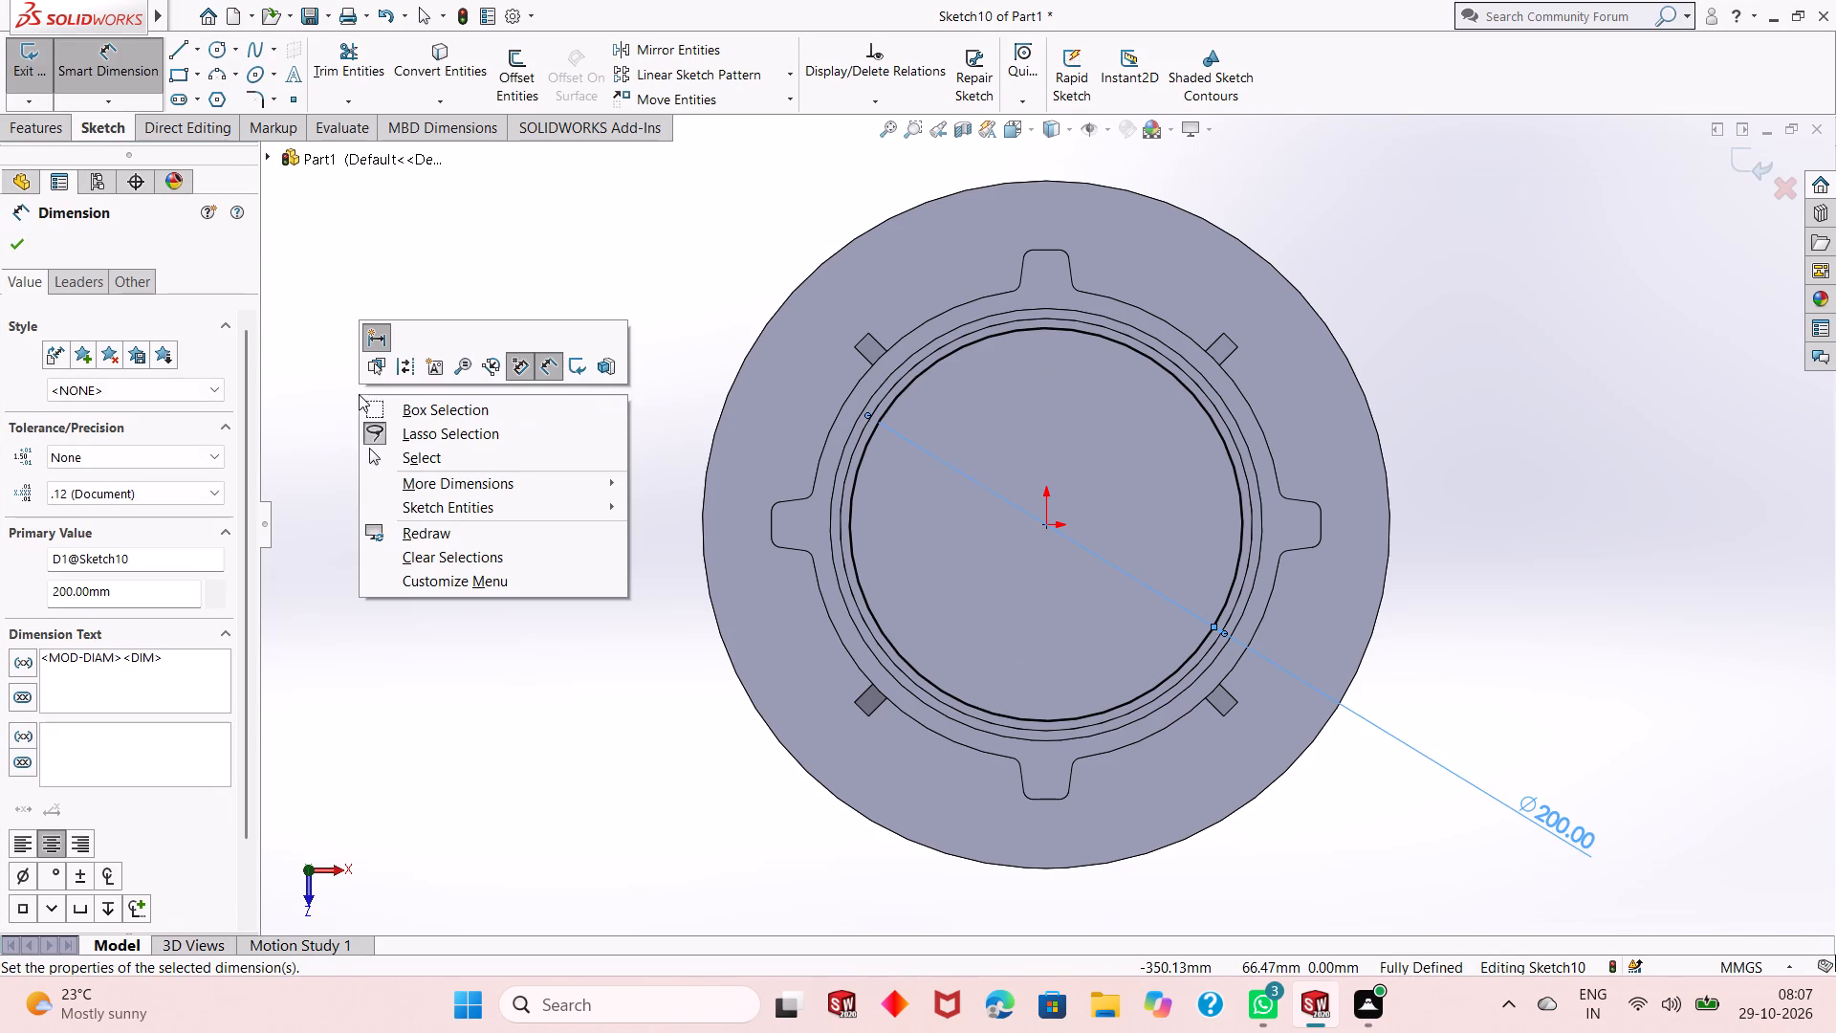
click(401, 450)
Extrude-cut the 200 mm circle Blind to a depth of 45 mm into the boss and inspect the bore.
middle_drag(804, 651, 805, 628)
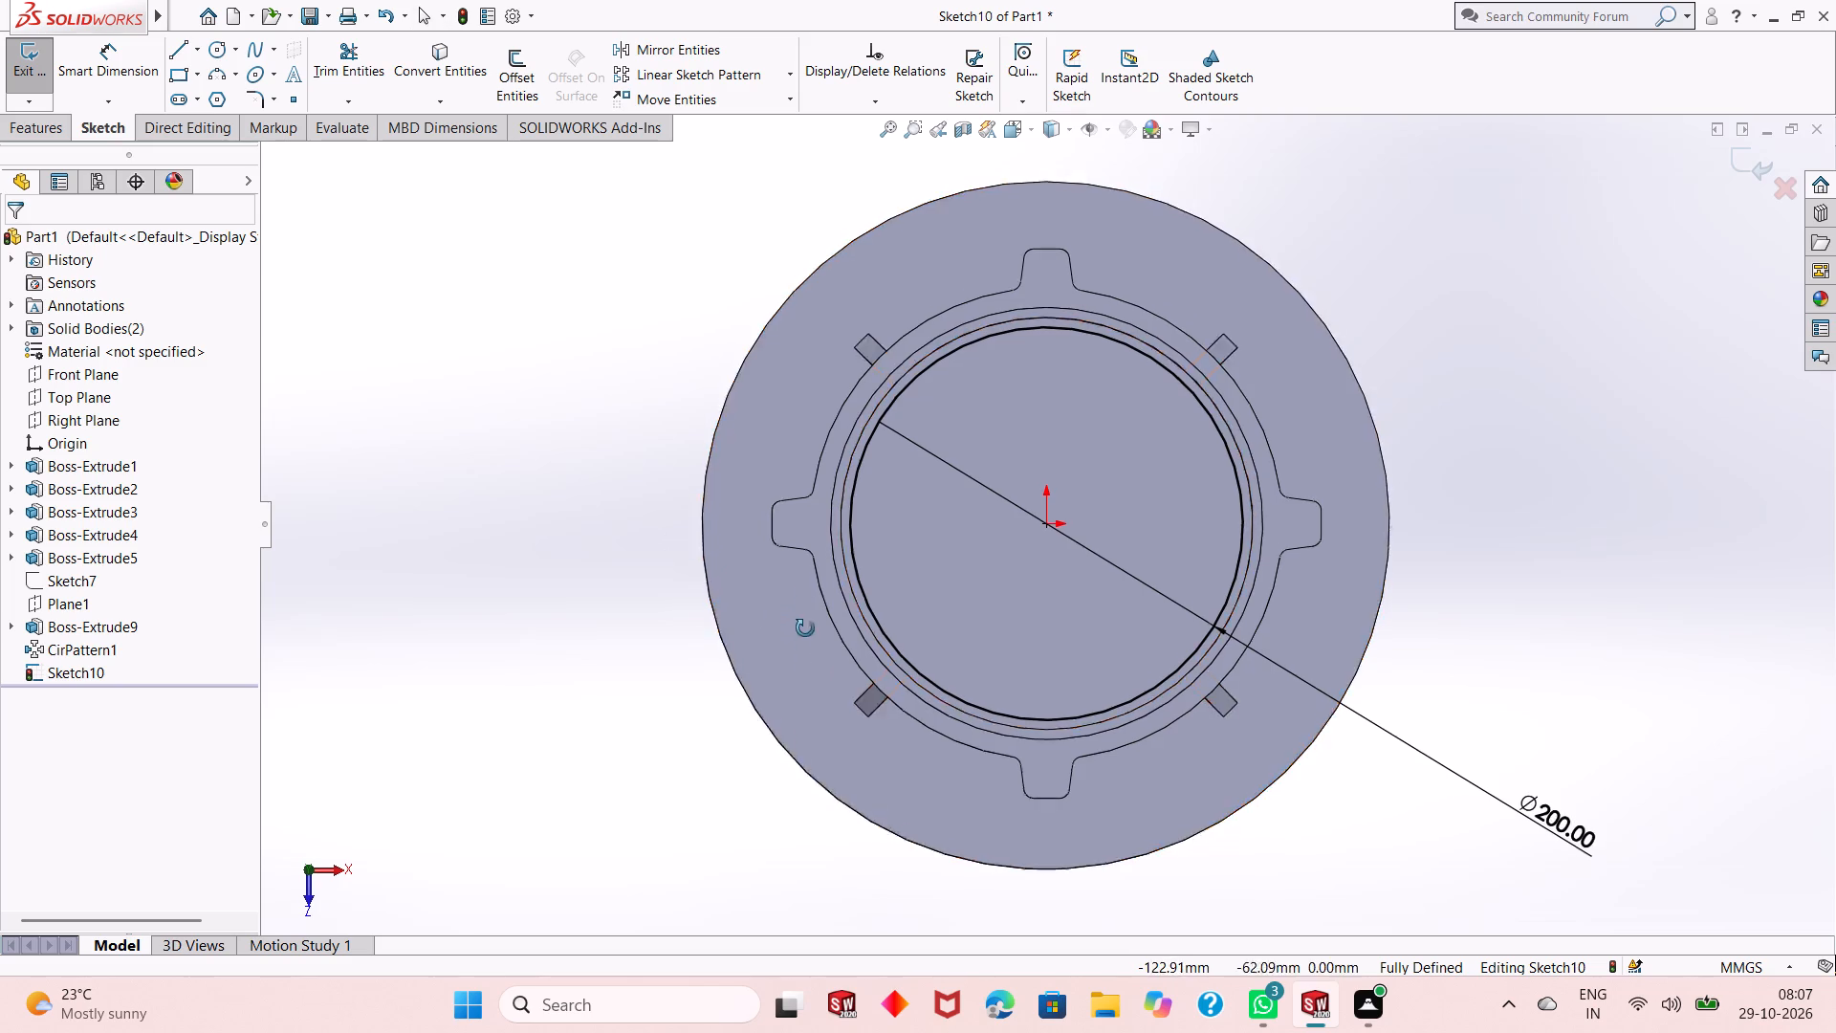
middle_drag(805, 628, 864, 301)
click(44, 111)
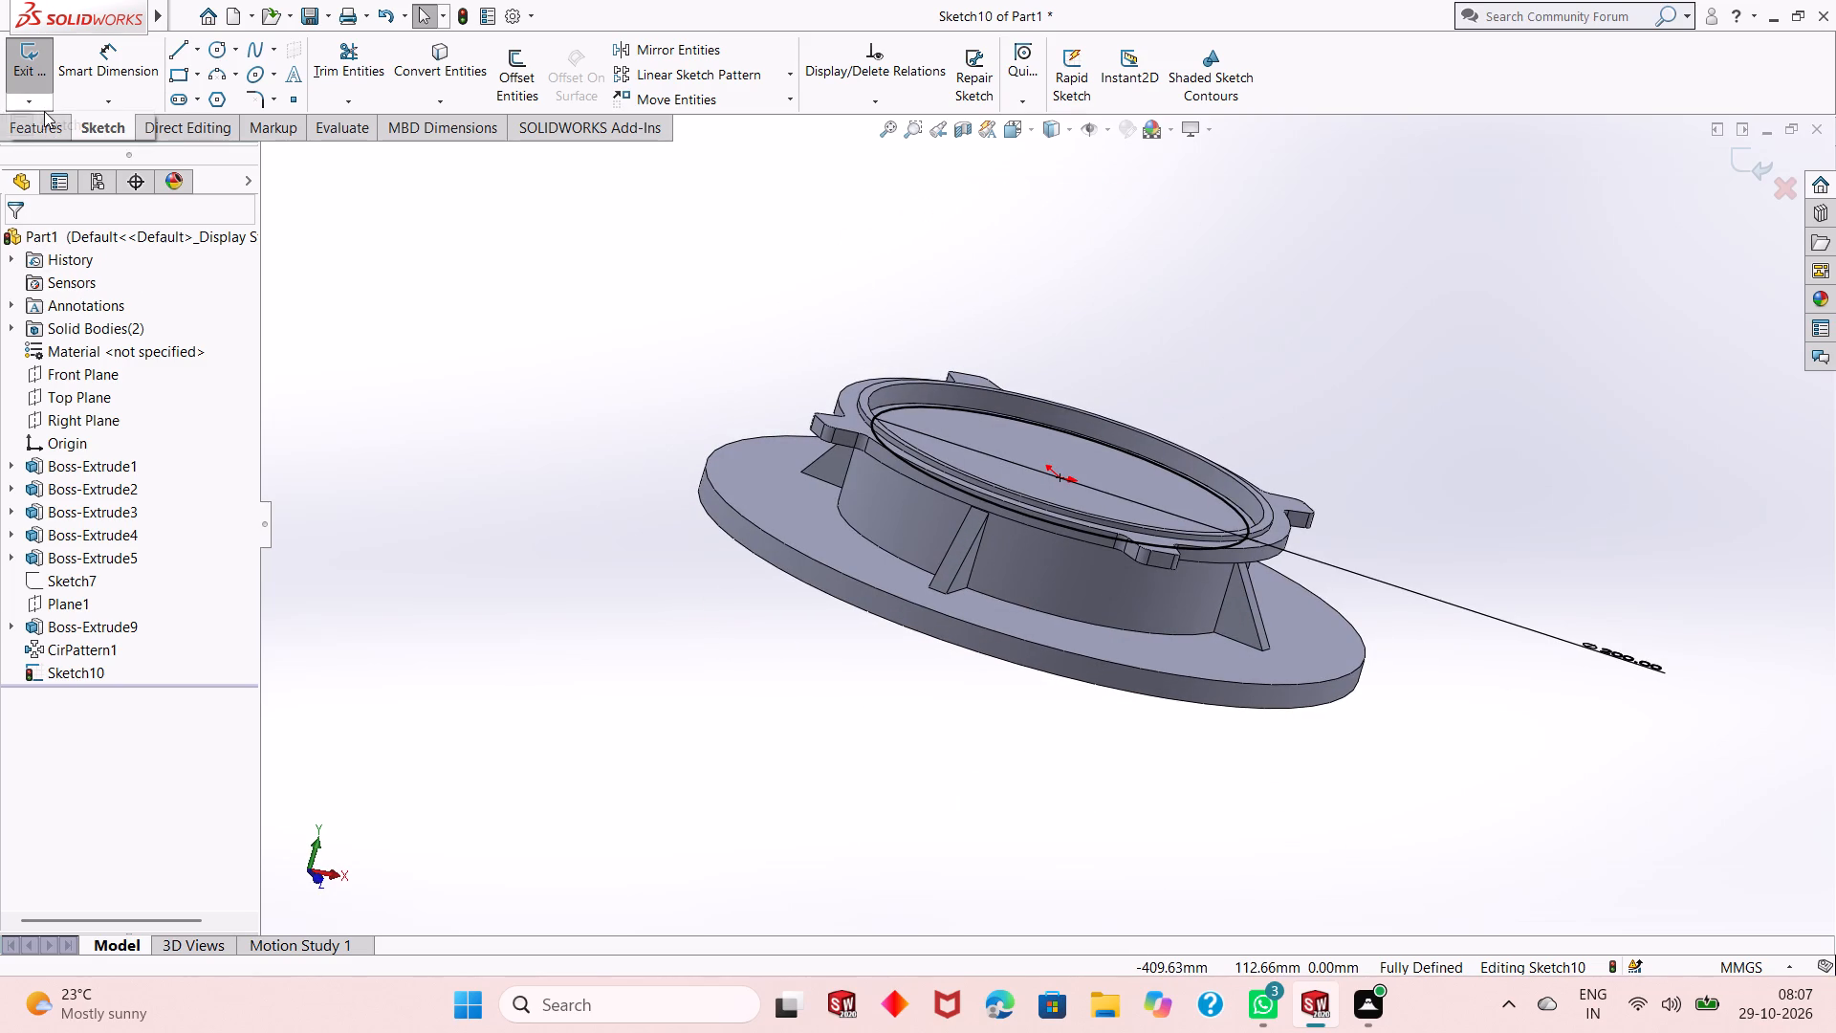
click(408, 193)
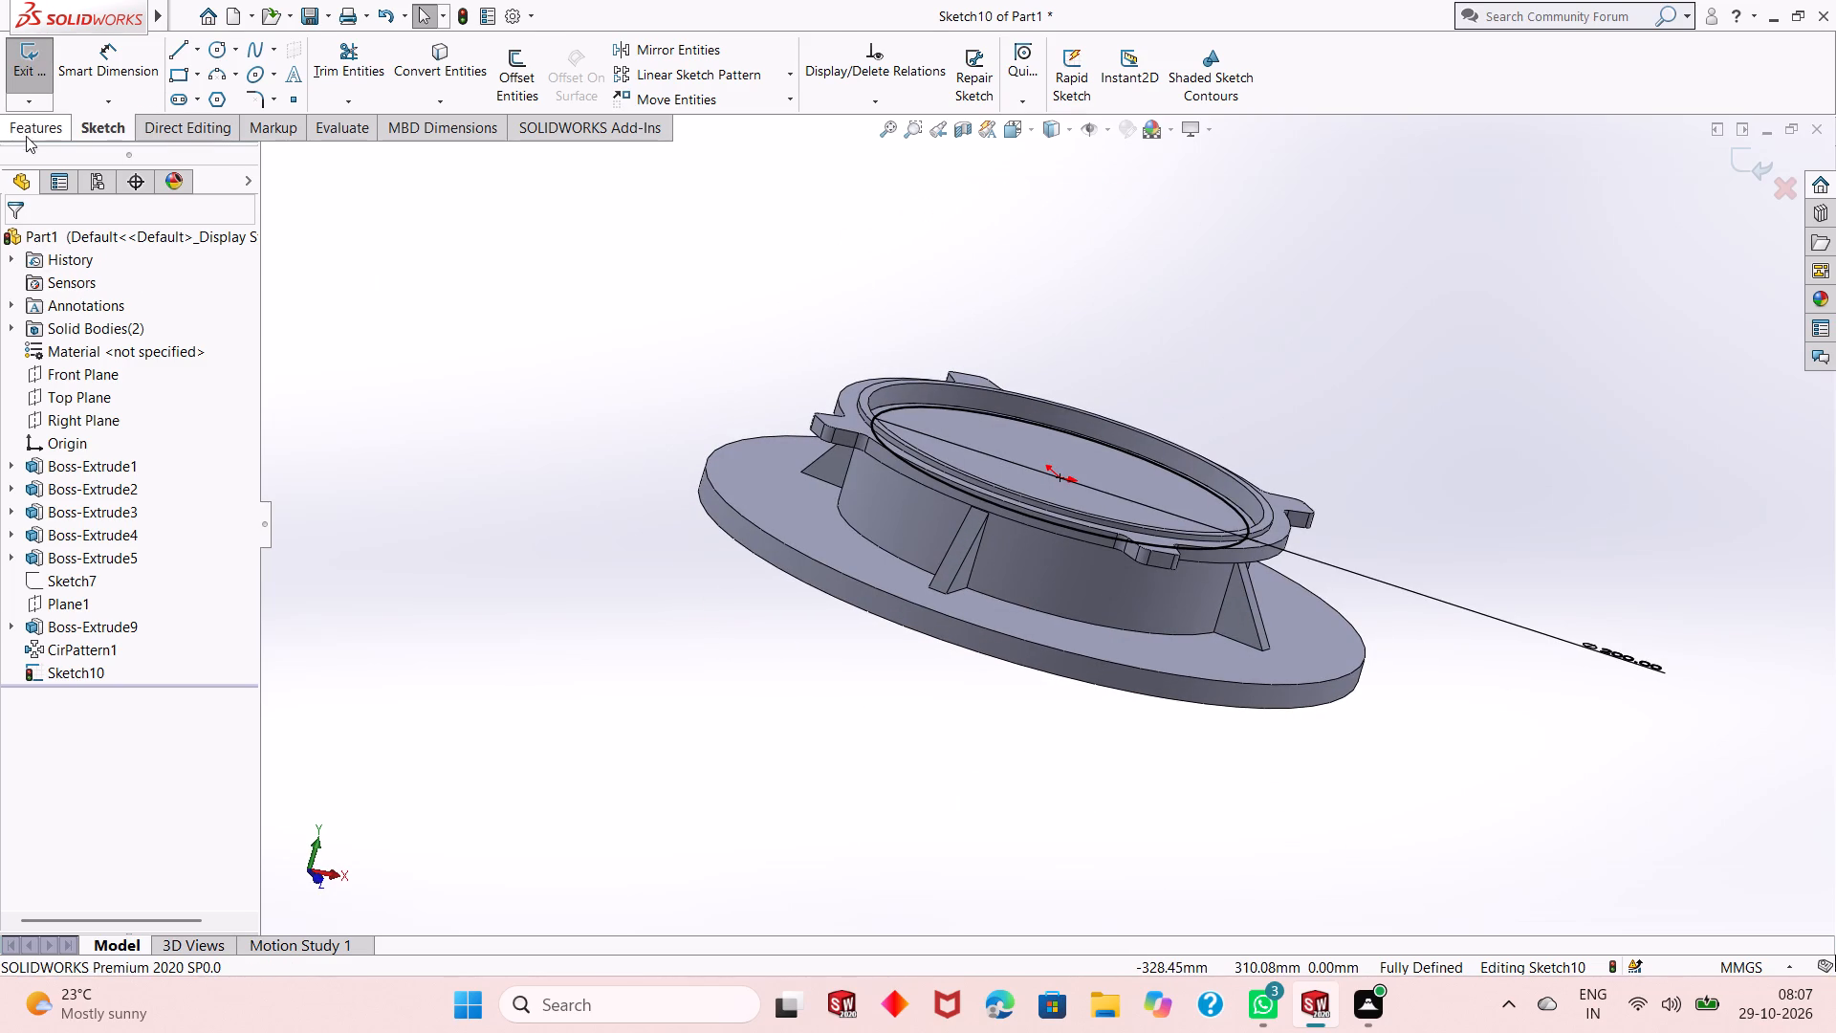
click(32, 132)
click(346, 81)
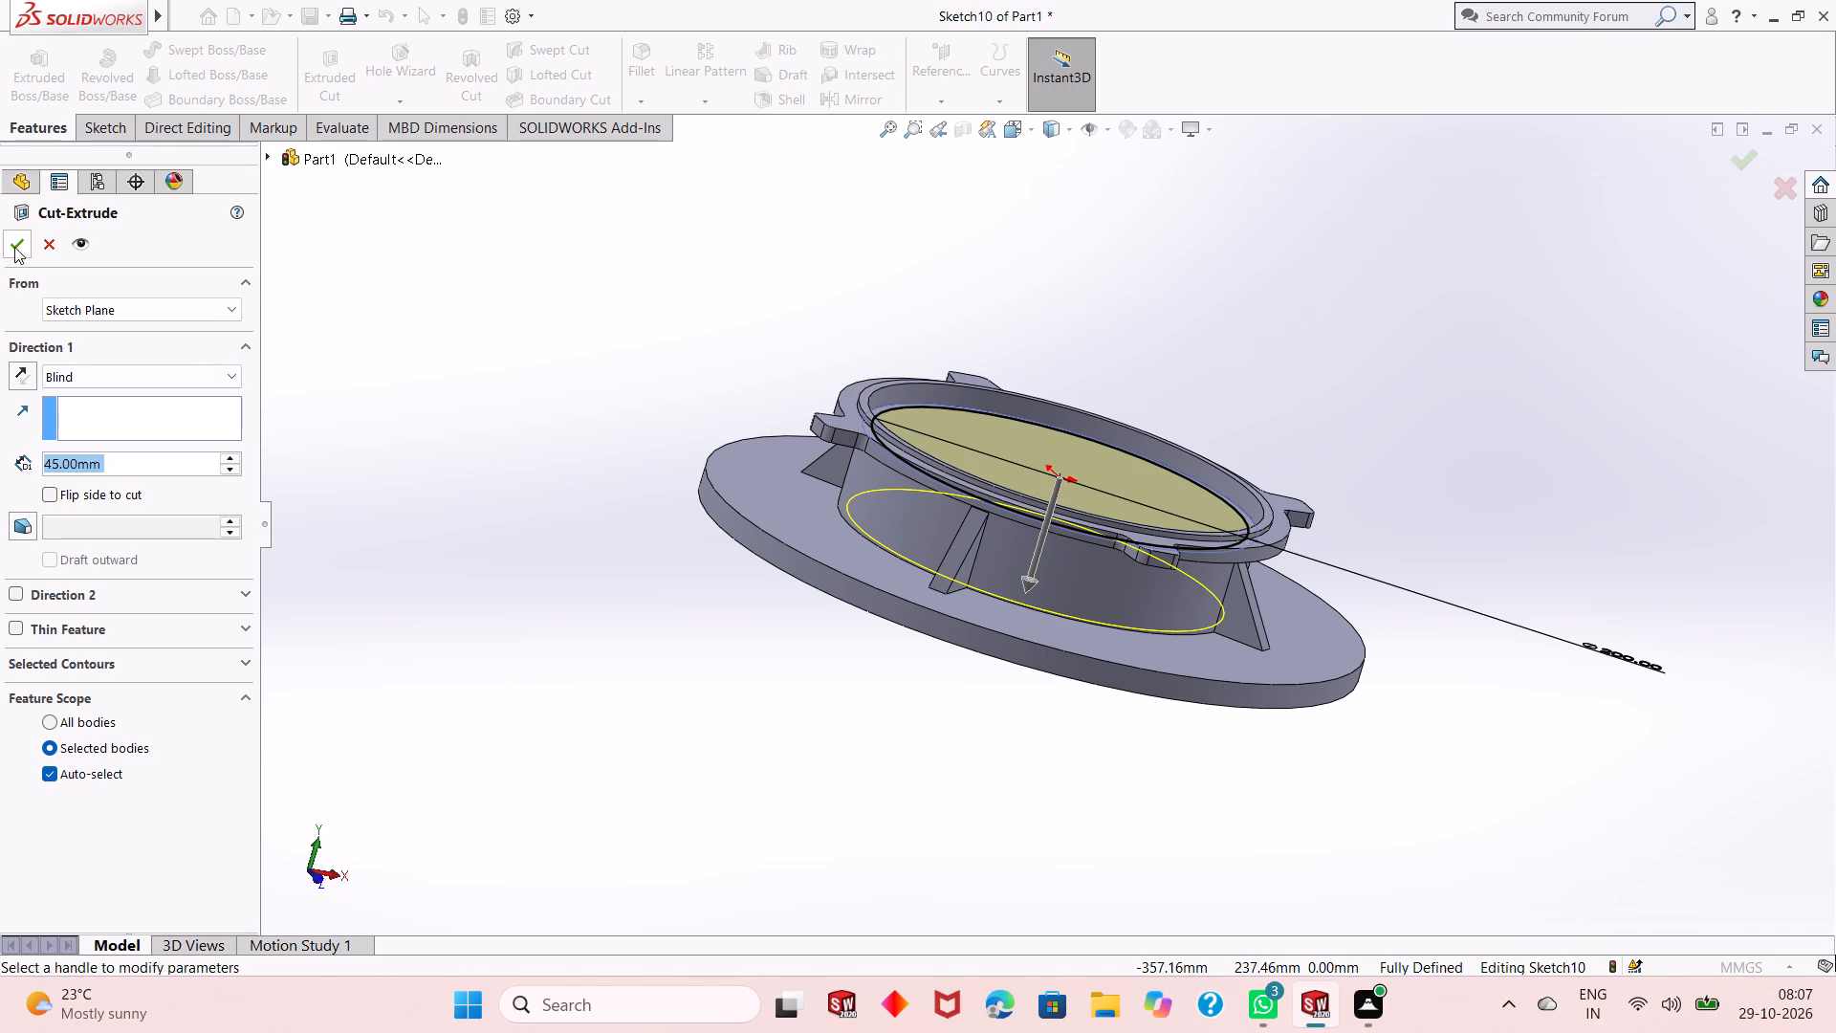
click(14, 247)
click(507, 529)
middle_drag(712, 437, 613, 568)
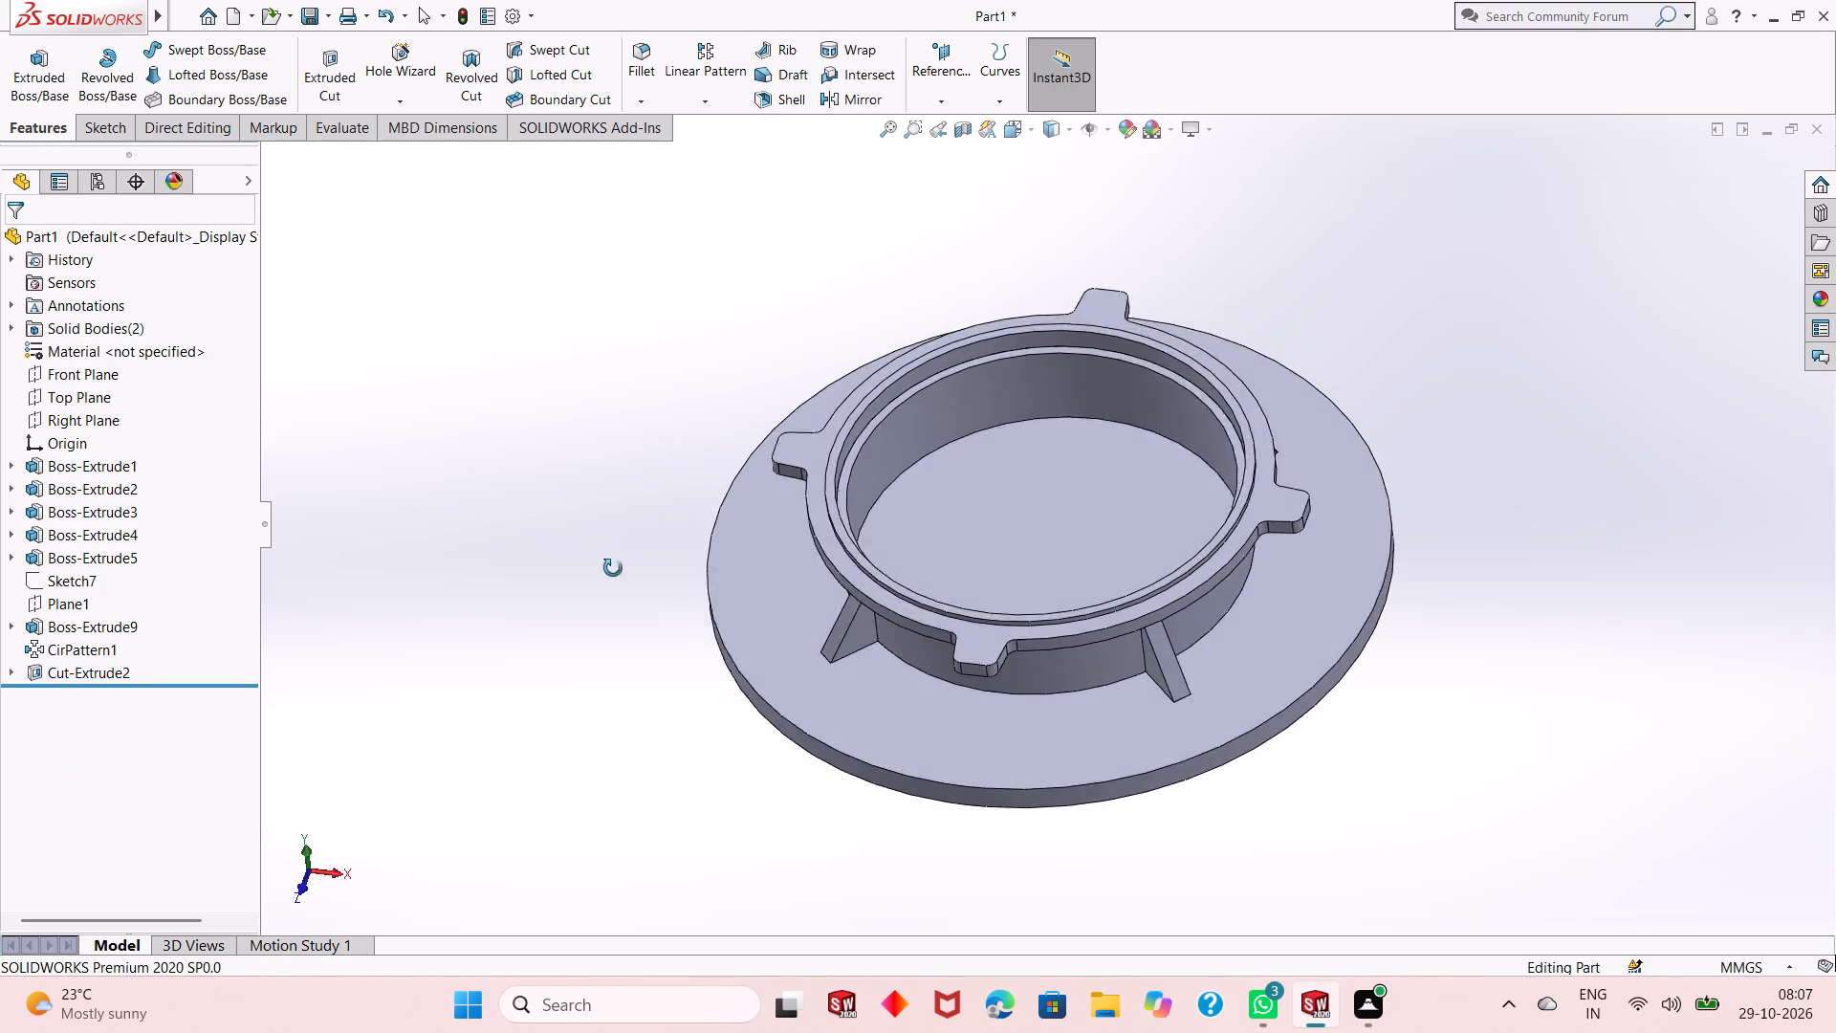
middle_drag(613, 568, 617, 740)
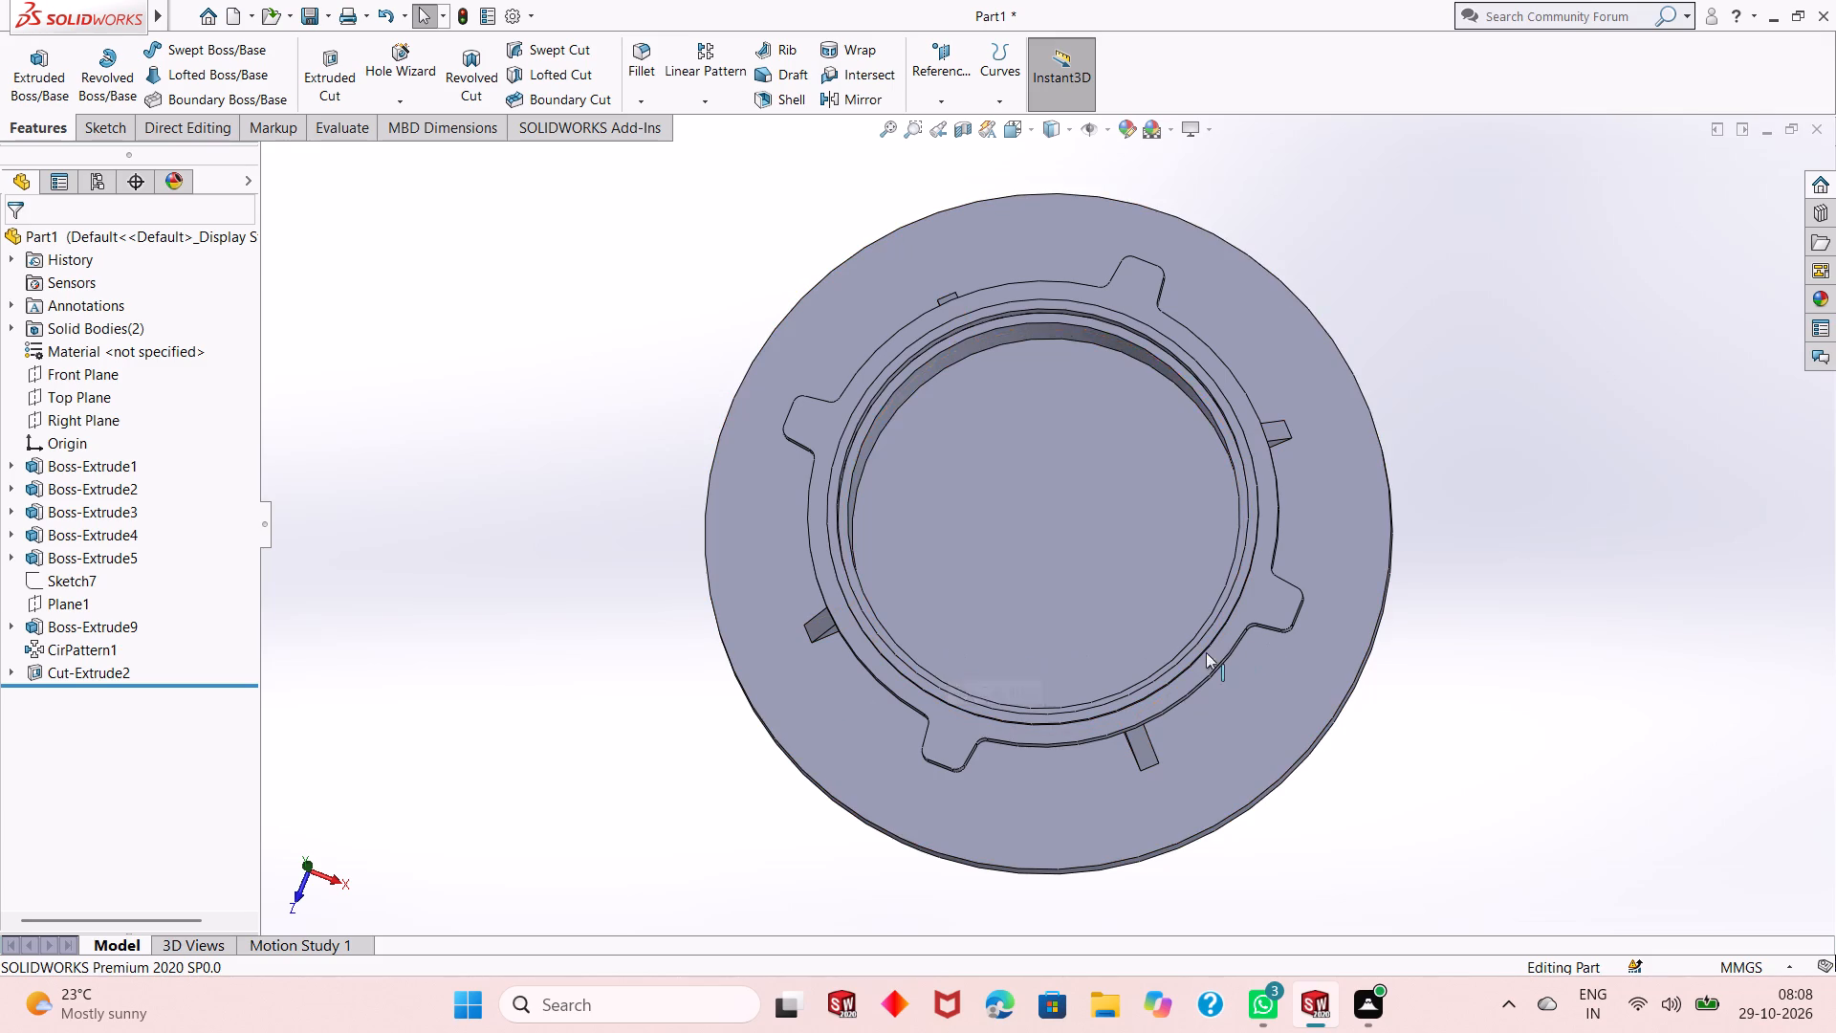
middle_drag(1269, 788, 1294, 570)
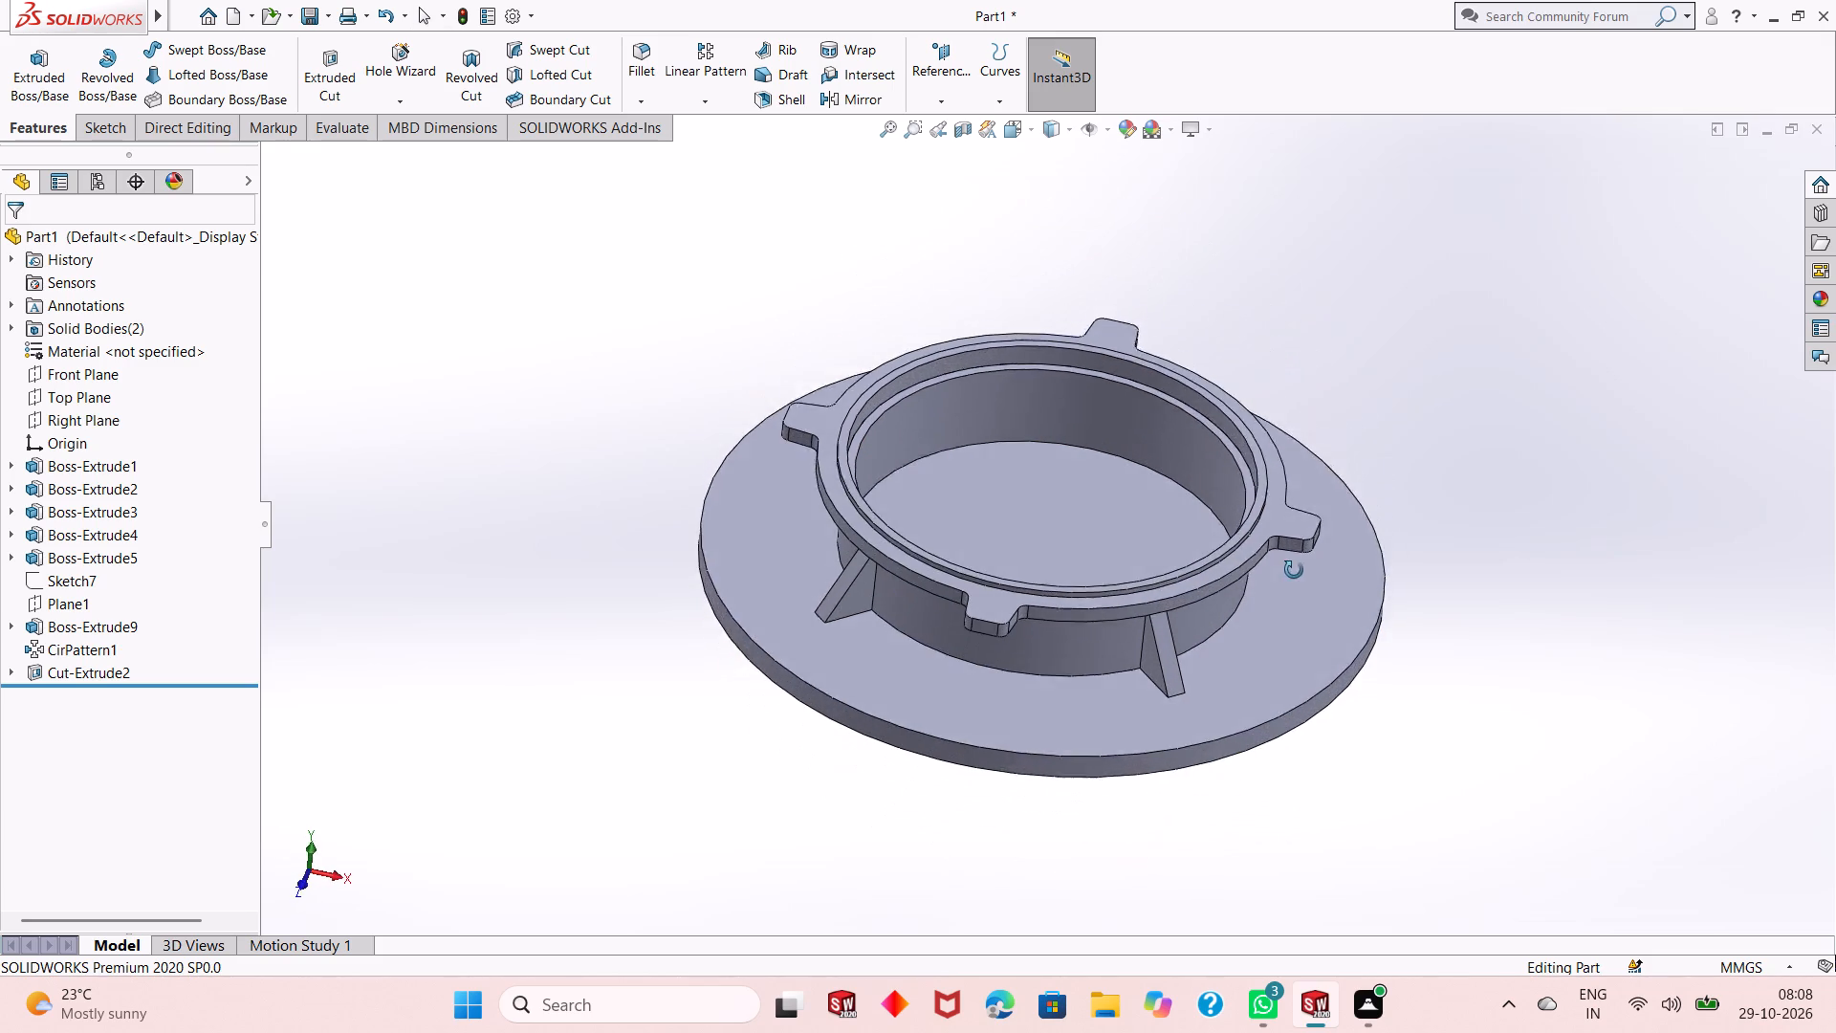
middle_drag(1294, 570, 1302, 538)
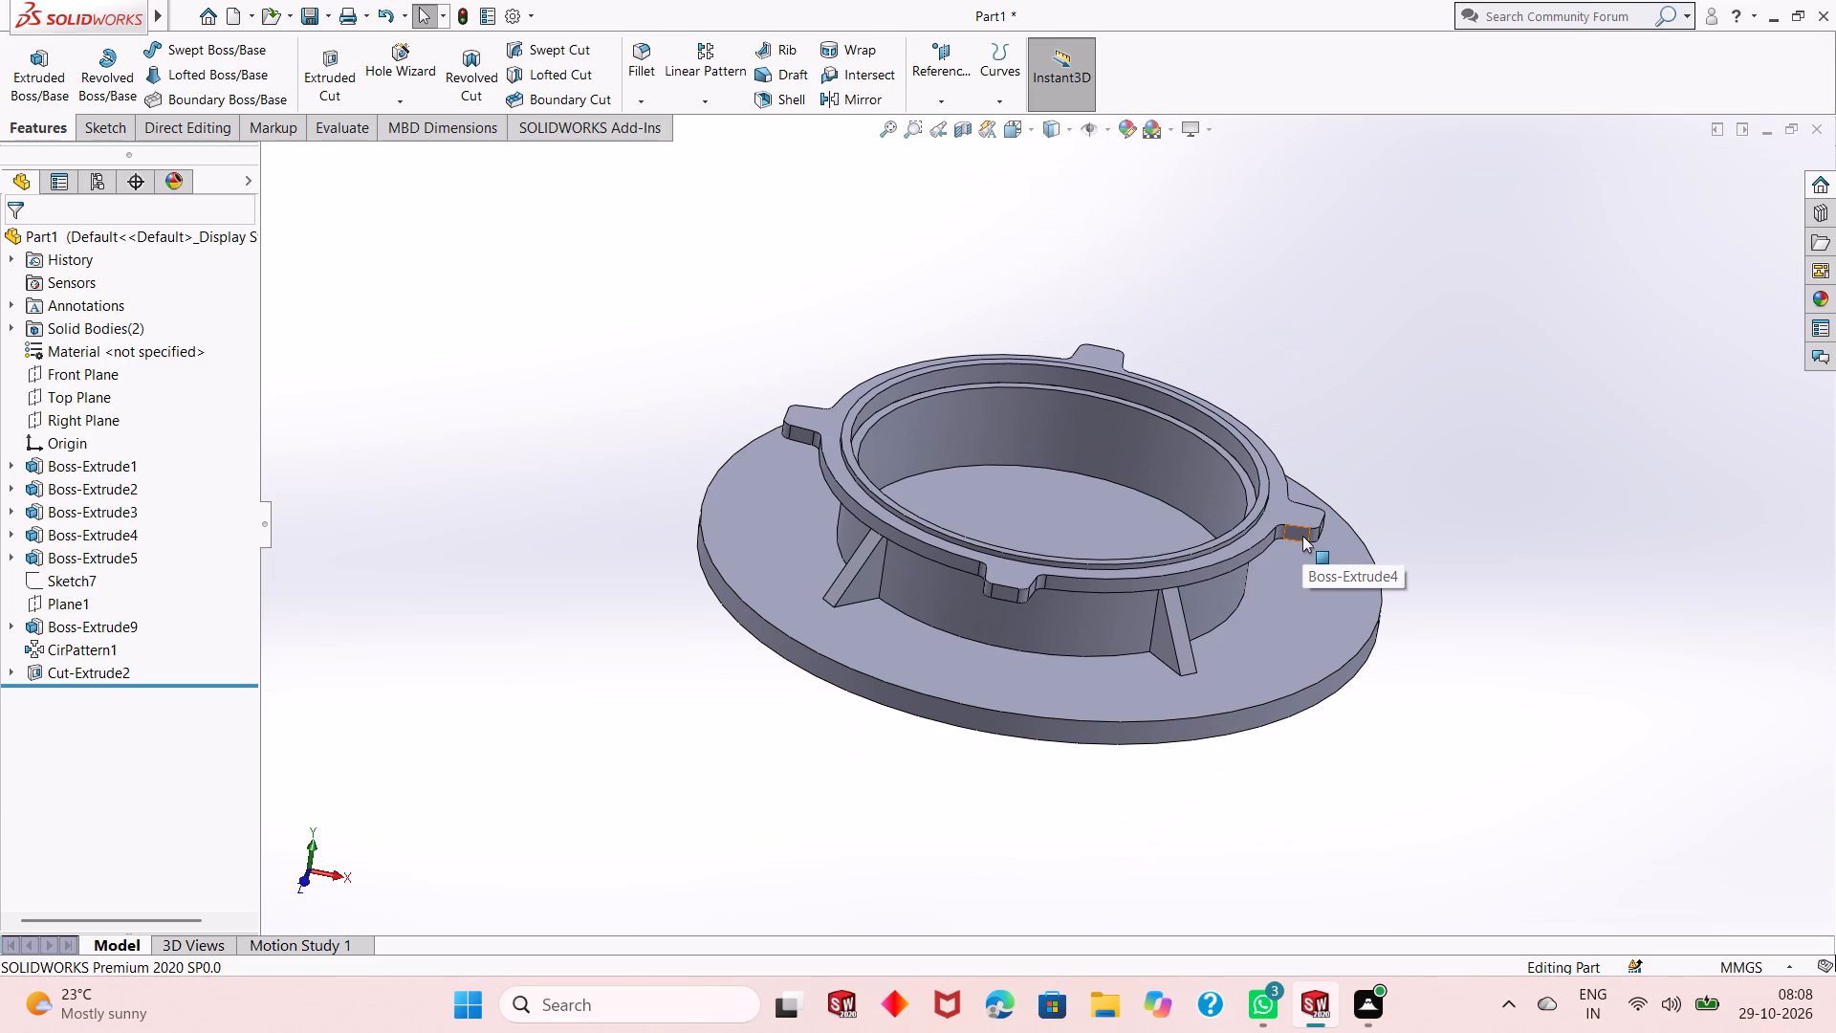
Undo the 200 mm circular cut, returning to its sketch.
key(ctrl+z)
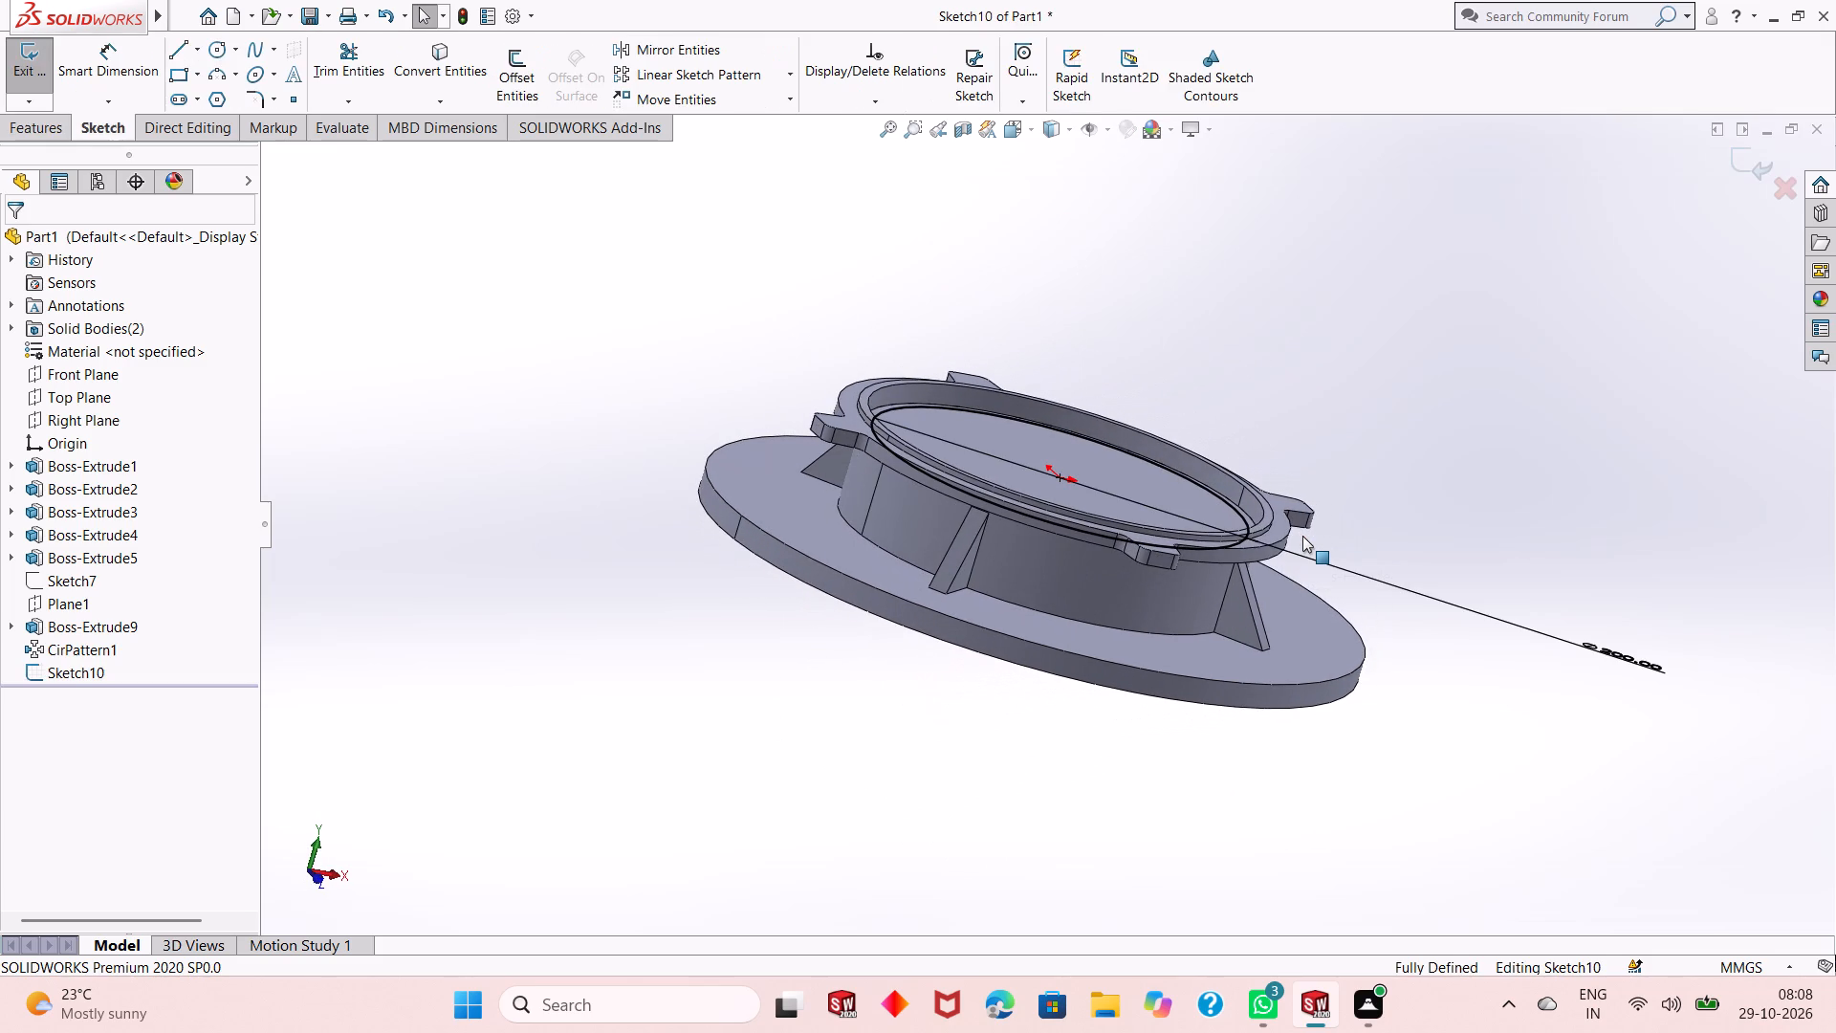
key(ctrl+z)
Set the sketched circle's diameter to 209 mm.
middle_drag(1061, 485, 1044, 701)
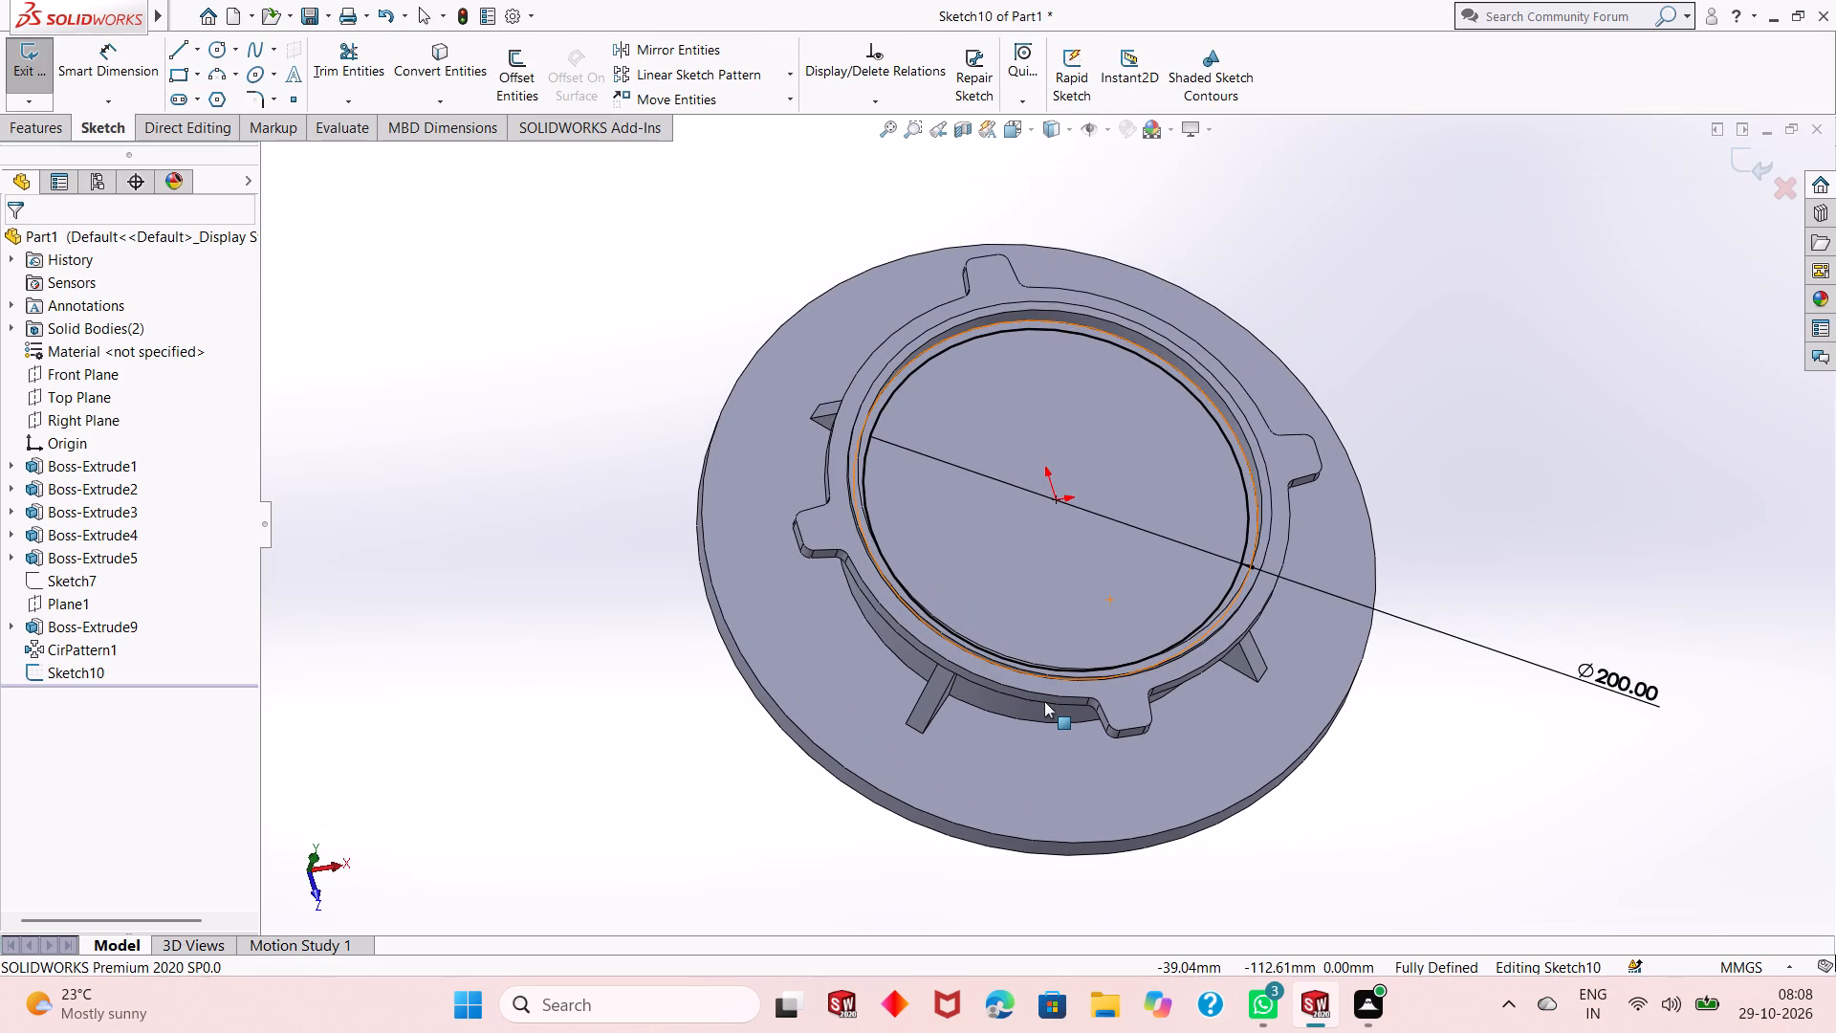
middle_drag(1229, 767, 1212, 700)
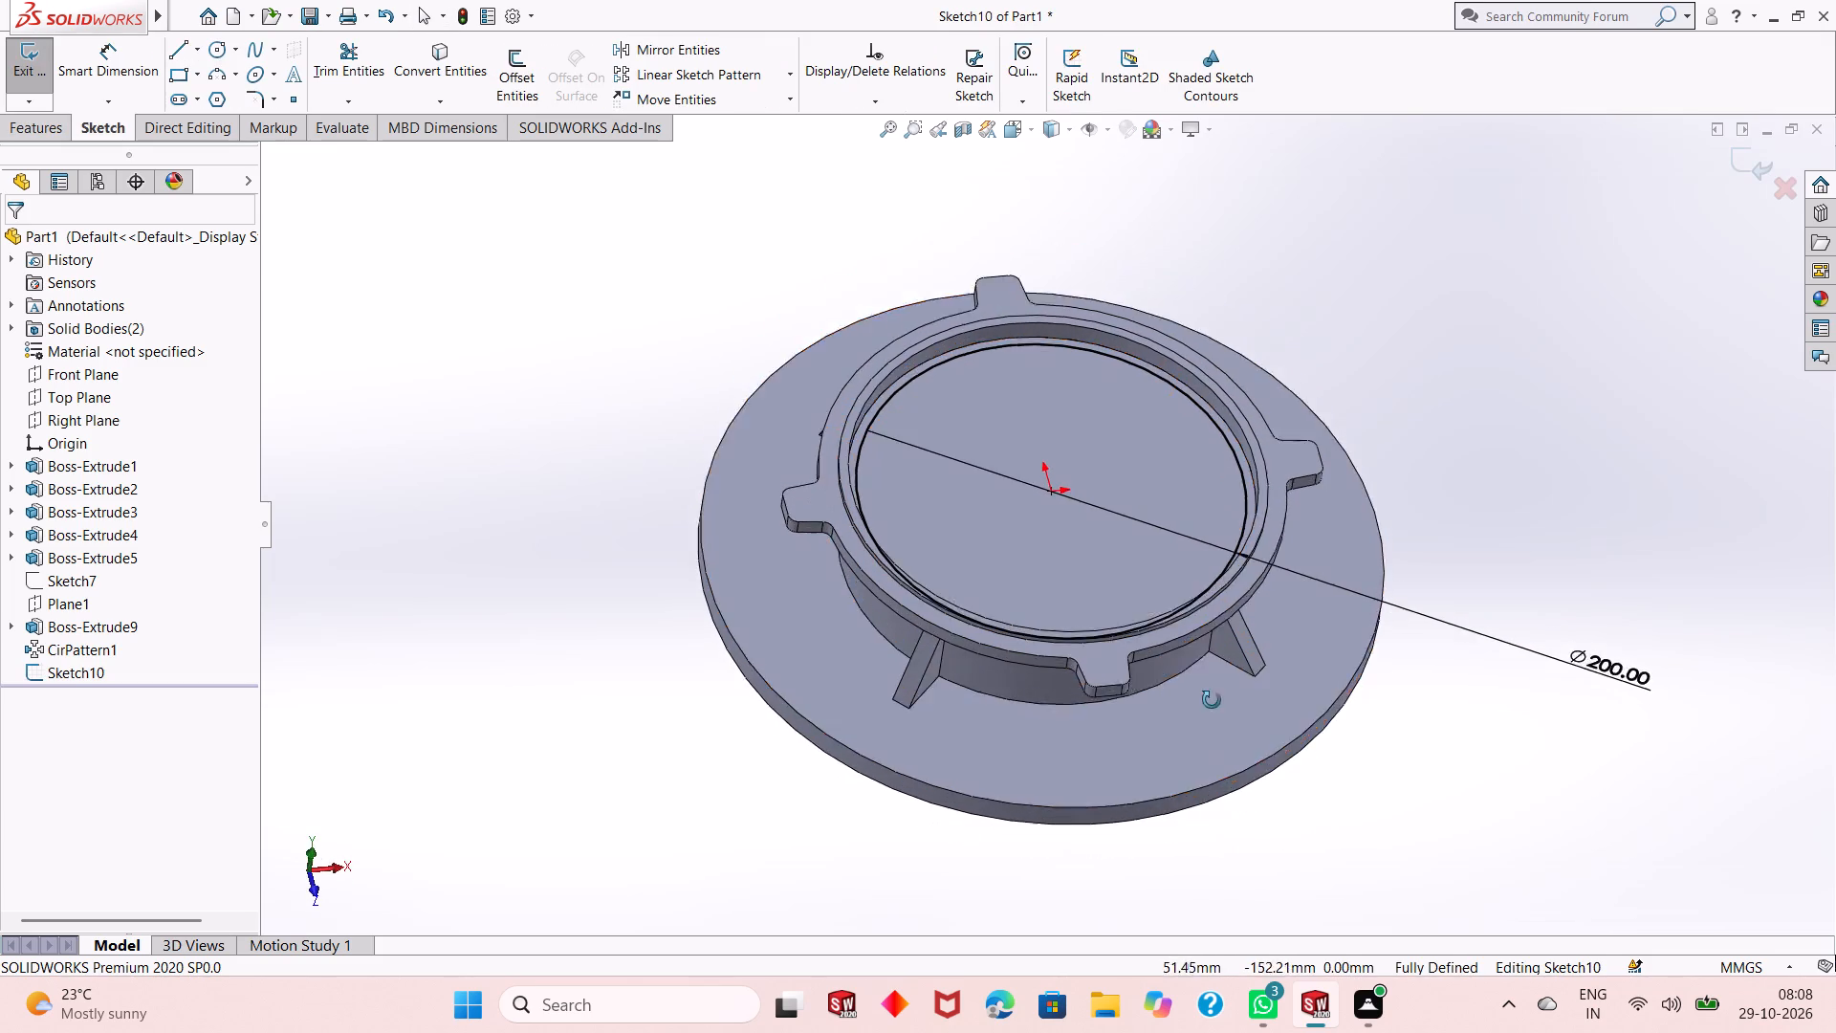
middle_drag(1212, 700, 1194, 616)
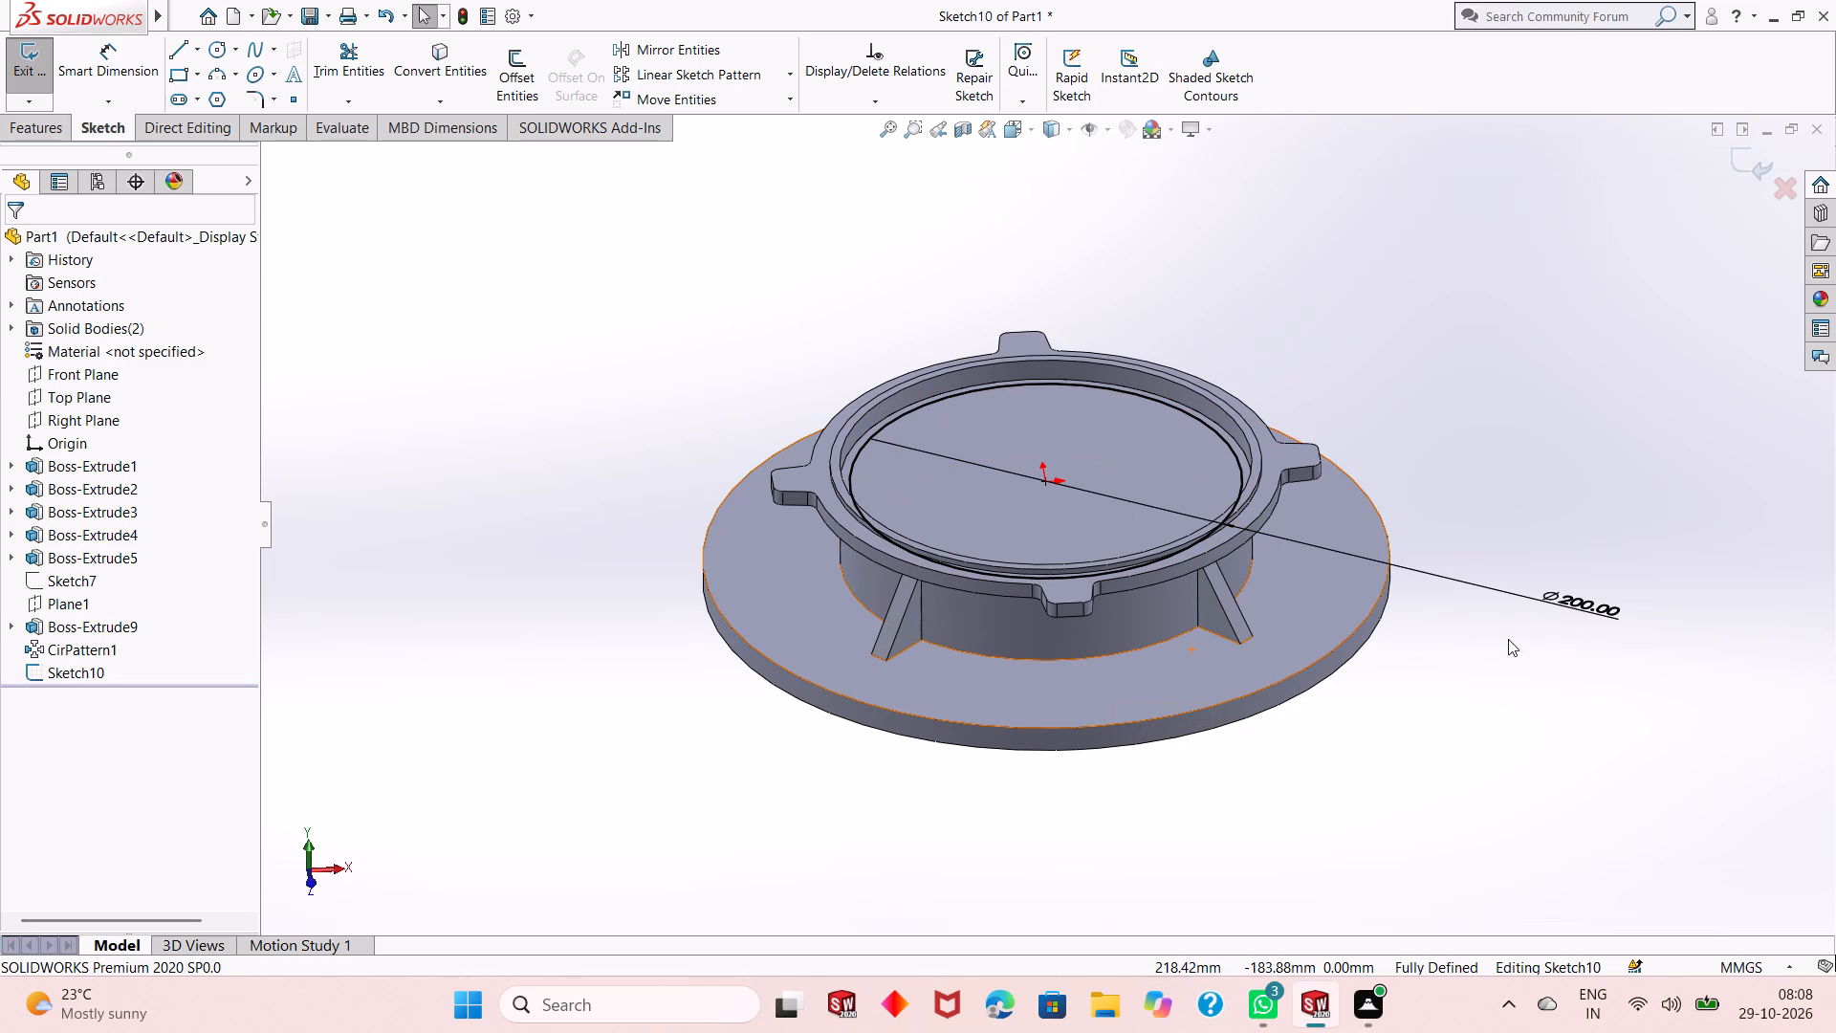
double_click(1584, 604)
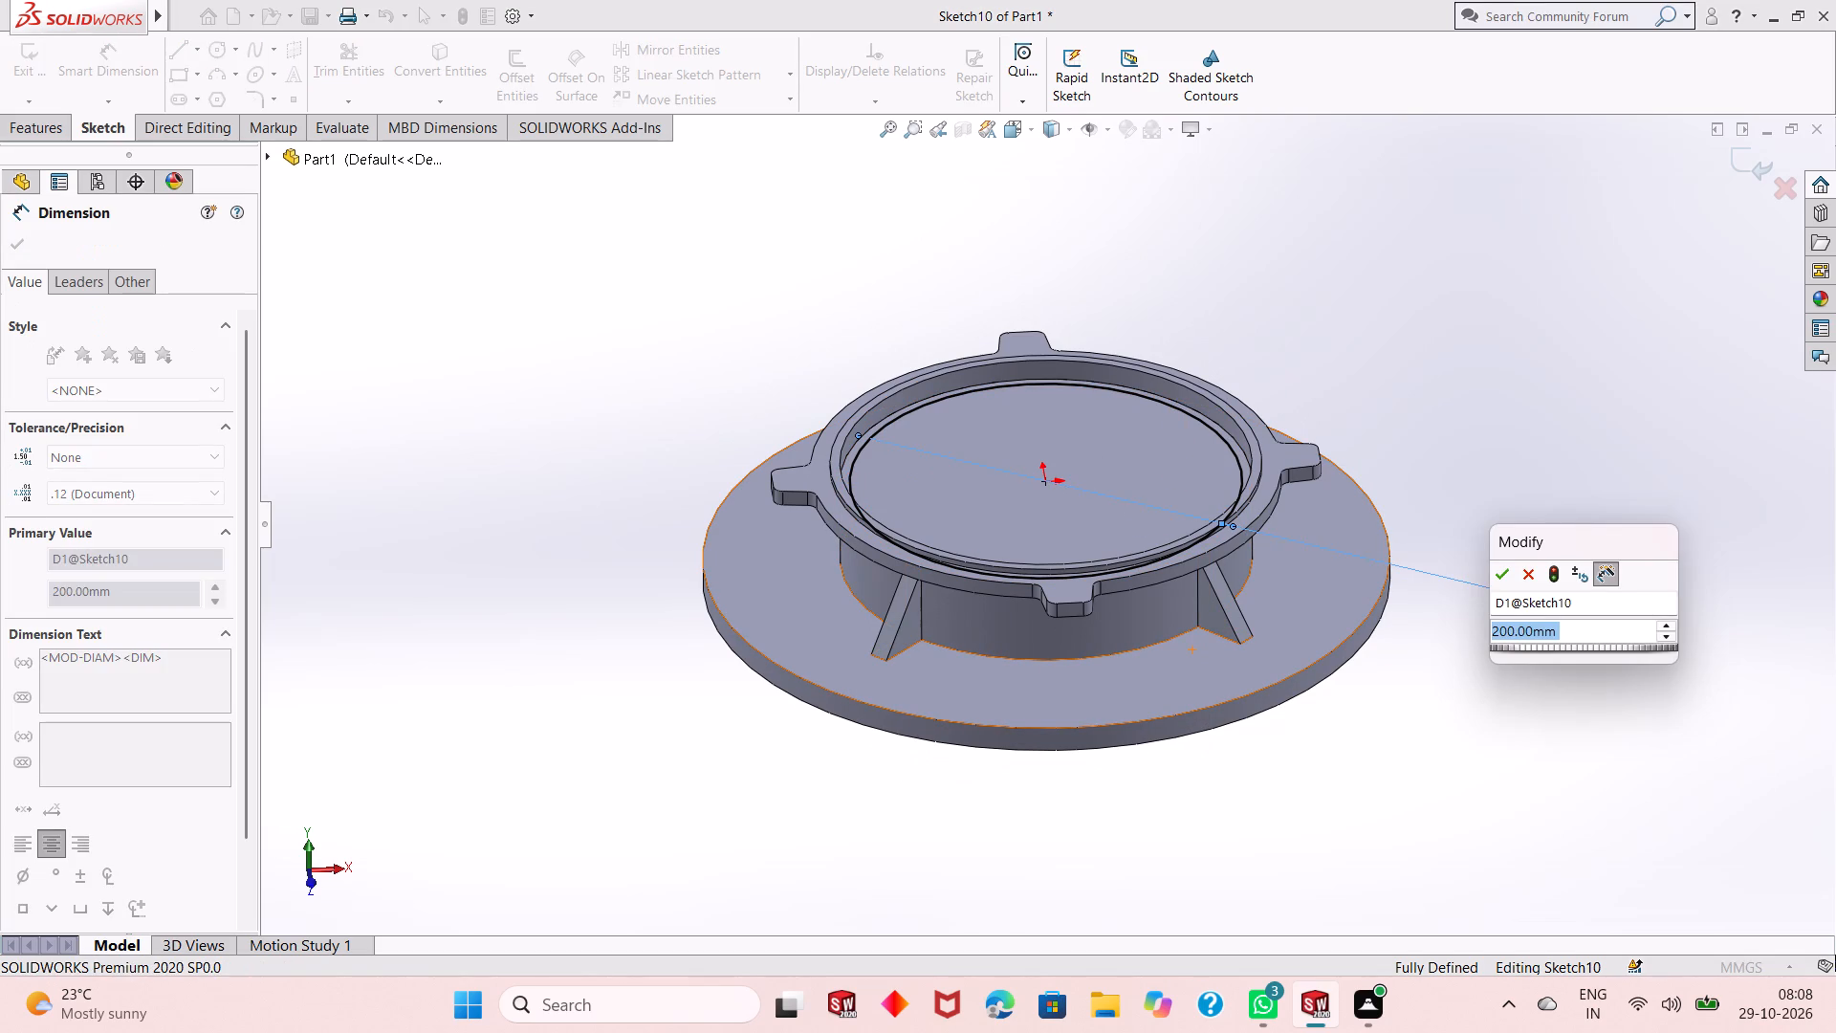
text(209)
key(Return)
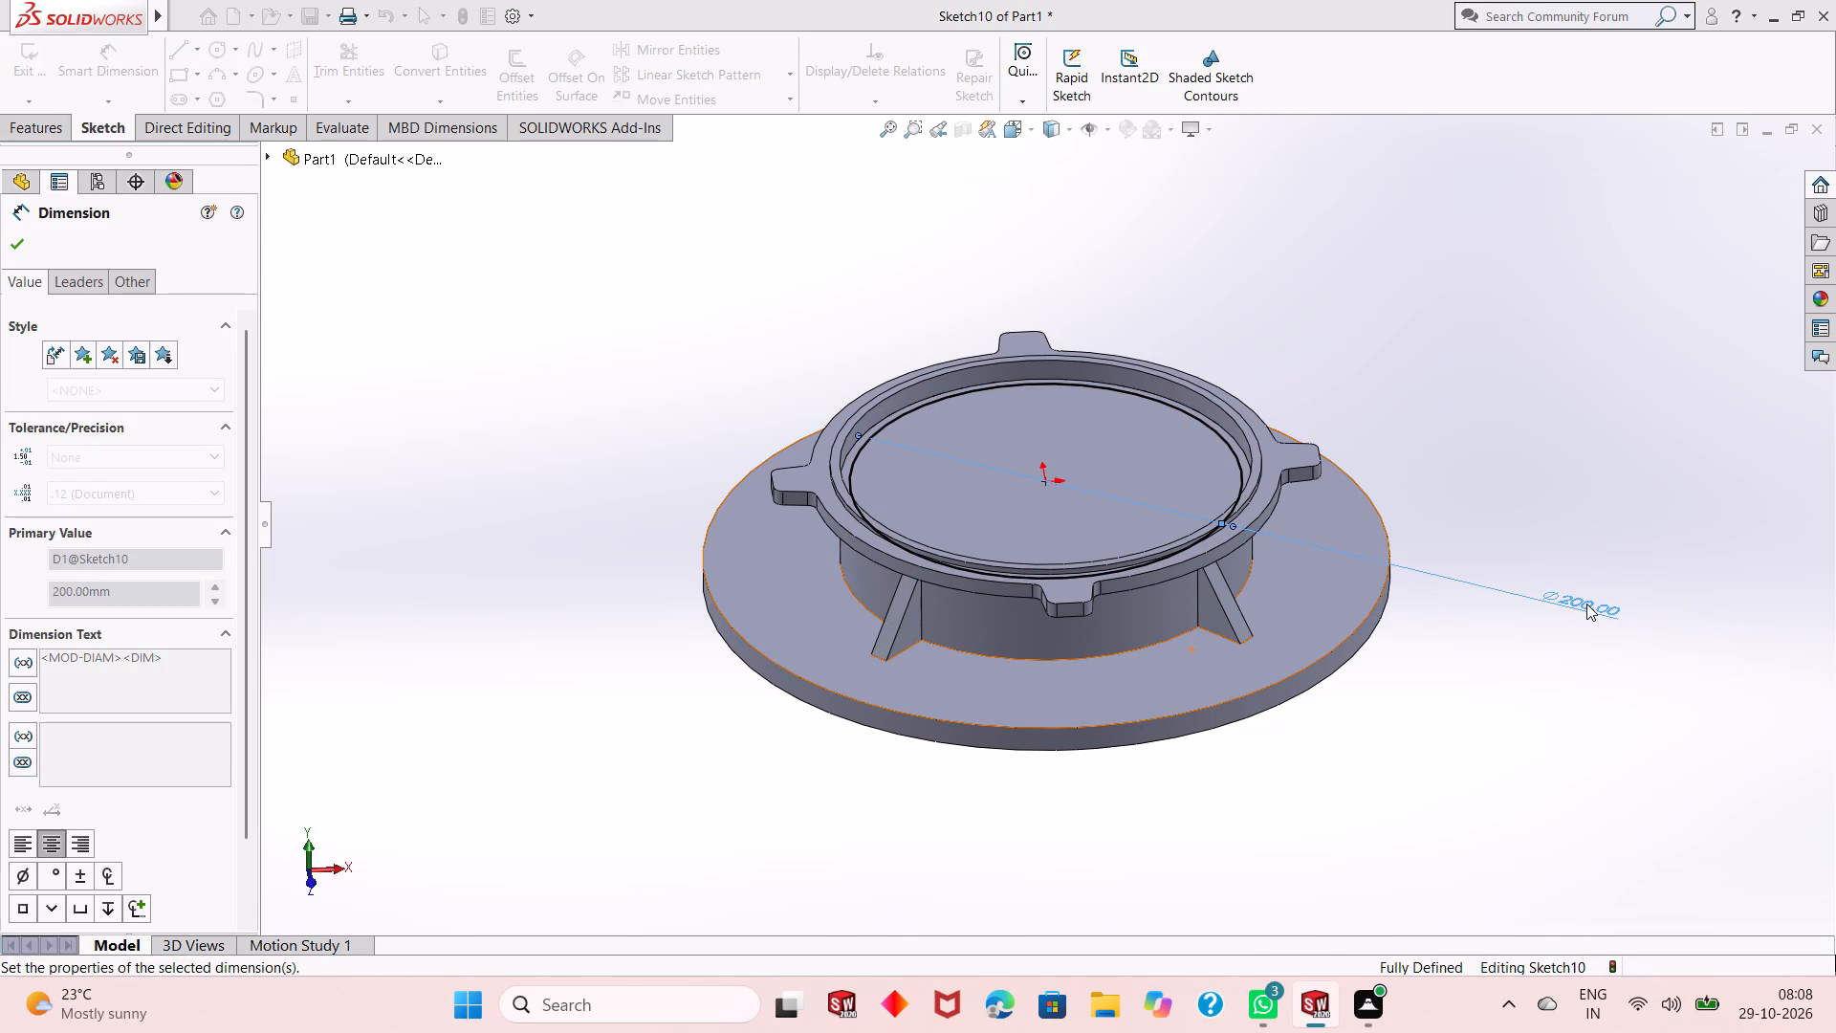
middle_drag(1122, 533, 1172, 840)
click(10, 243)
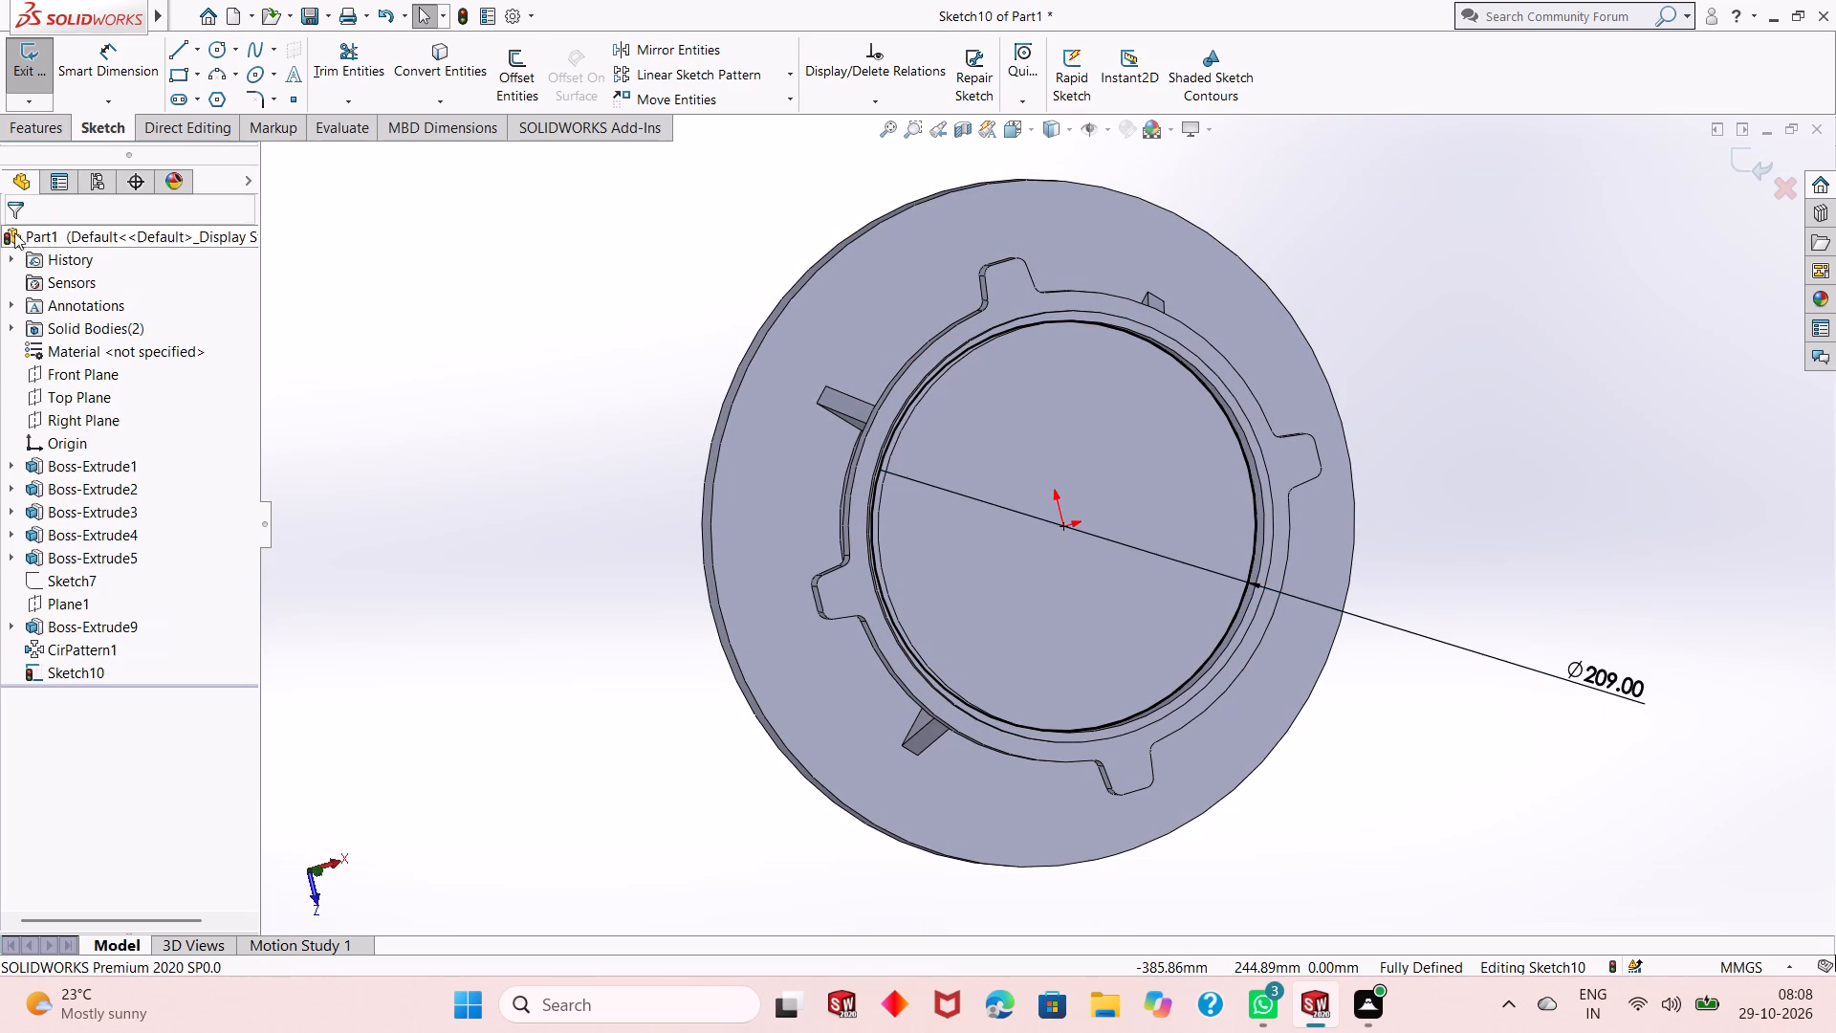
Extrude-cut the 209 mm circle Blind to a depth of 45 mm down through the boss.
click(35, 134)
click(337, 71)
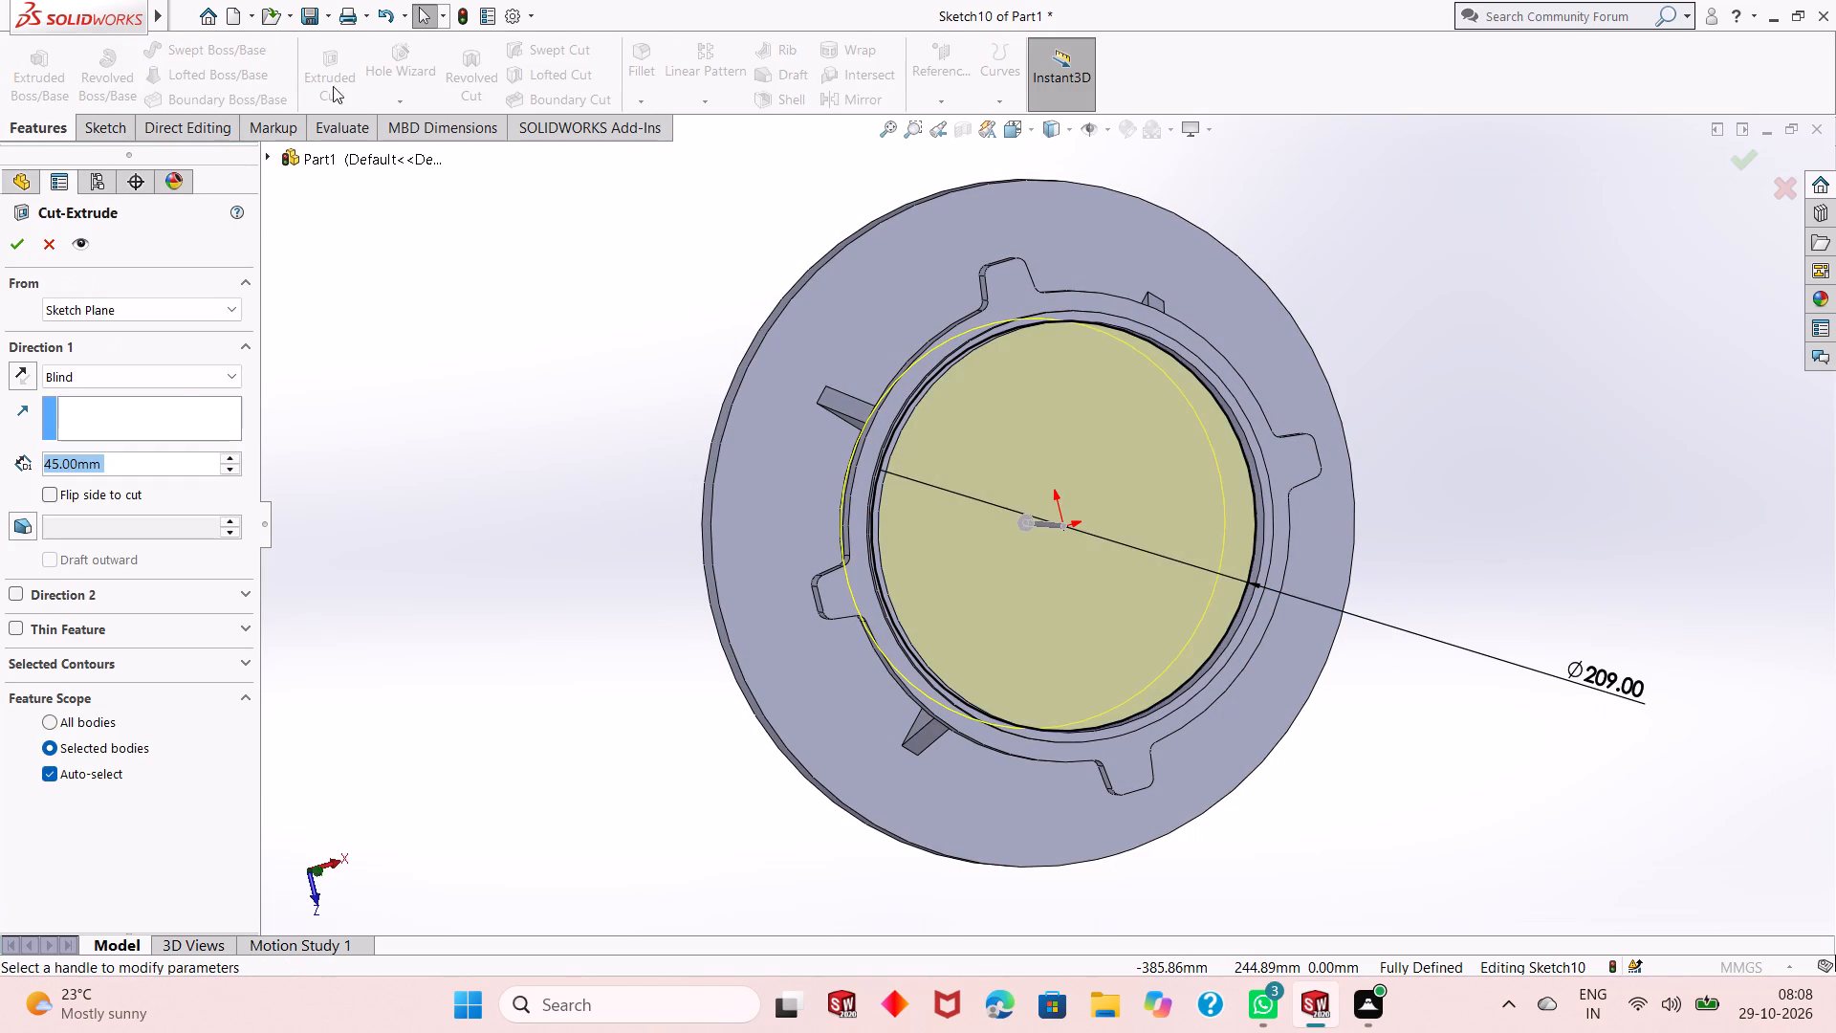
click(15, 239)
middle_drag(690, 604, 676, 549)
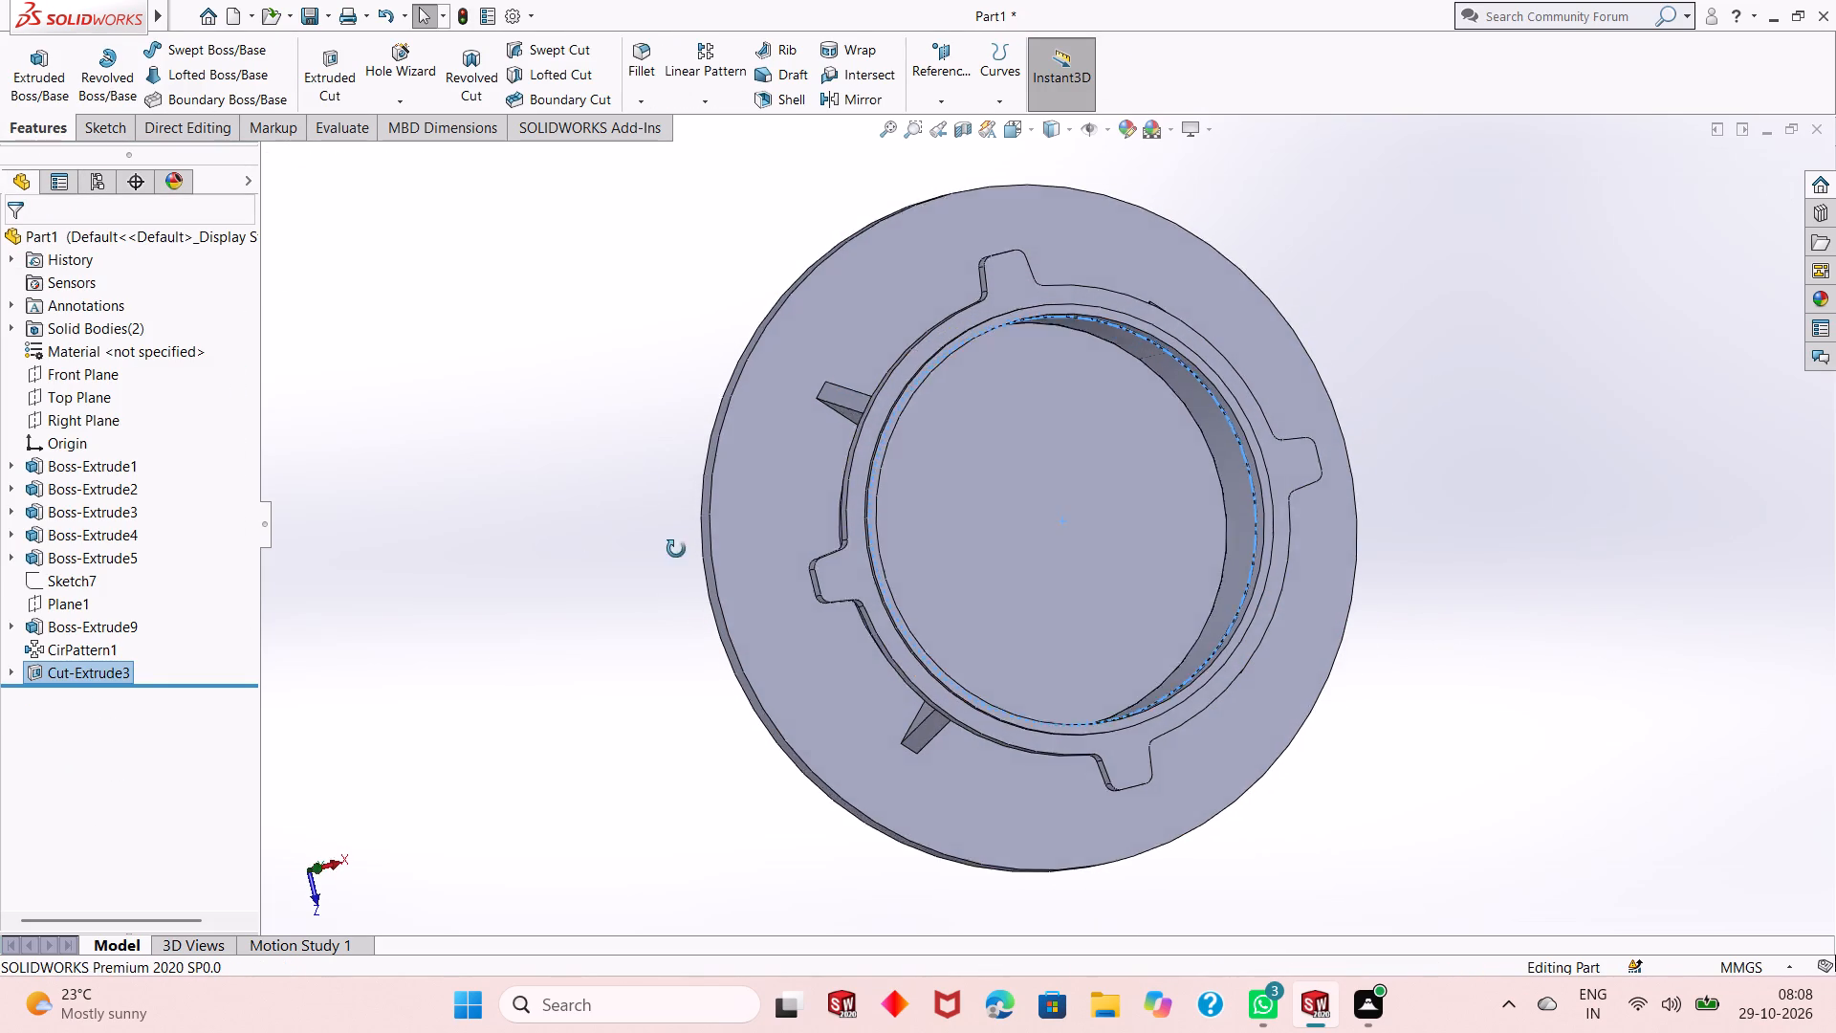
middle_drag(676, 549, 687, 261)
click(618, 495)
Examine the bore's thin wall, the step under the lip and the ribs around the boss from several angles.
middle_drag(970, 602, 955, 604)
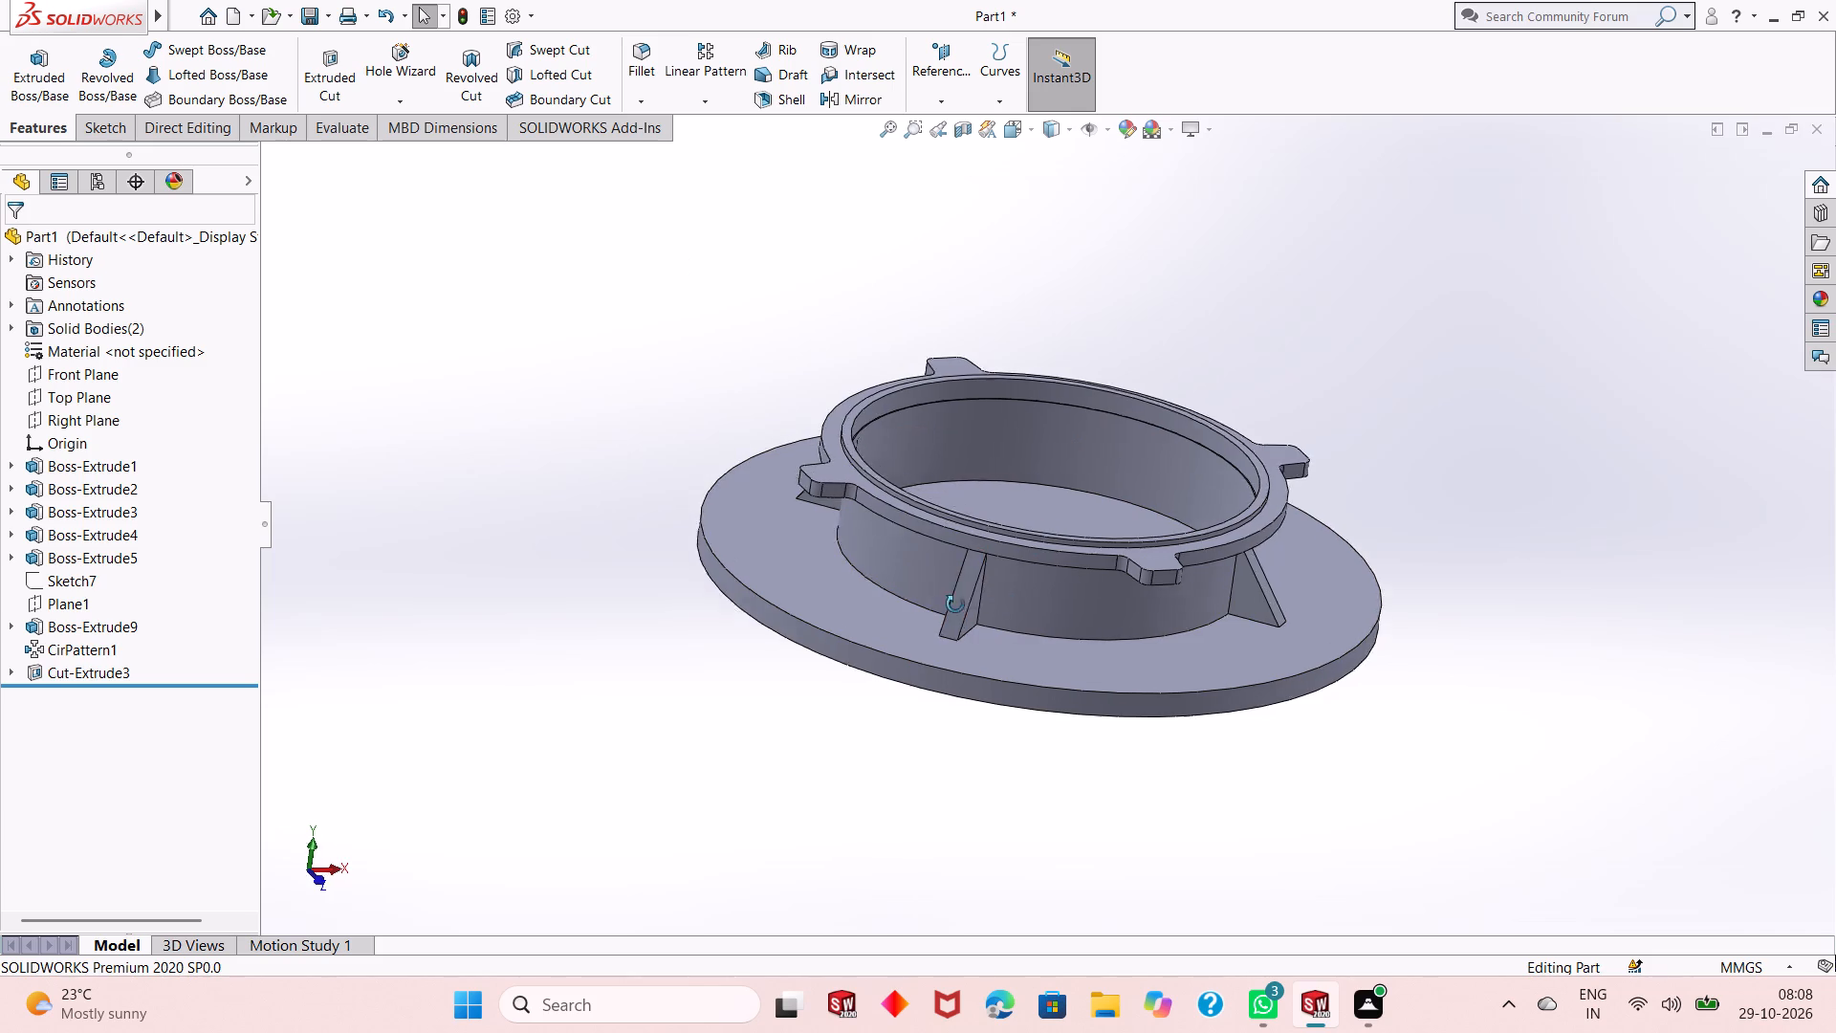
middle_drag(955, 604, 947, 729)
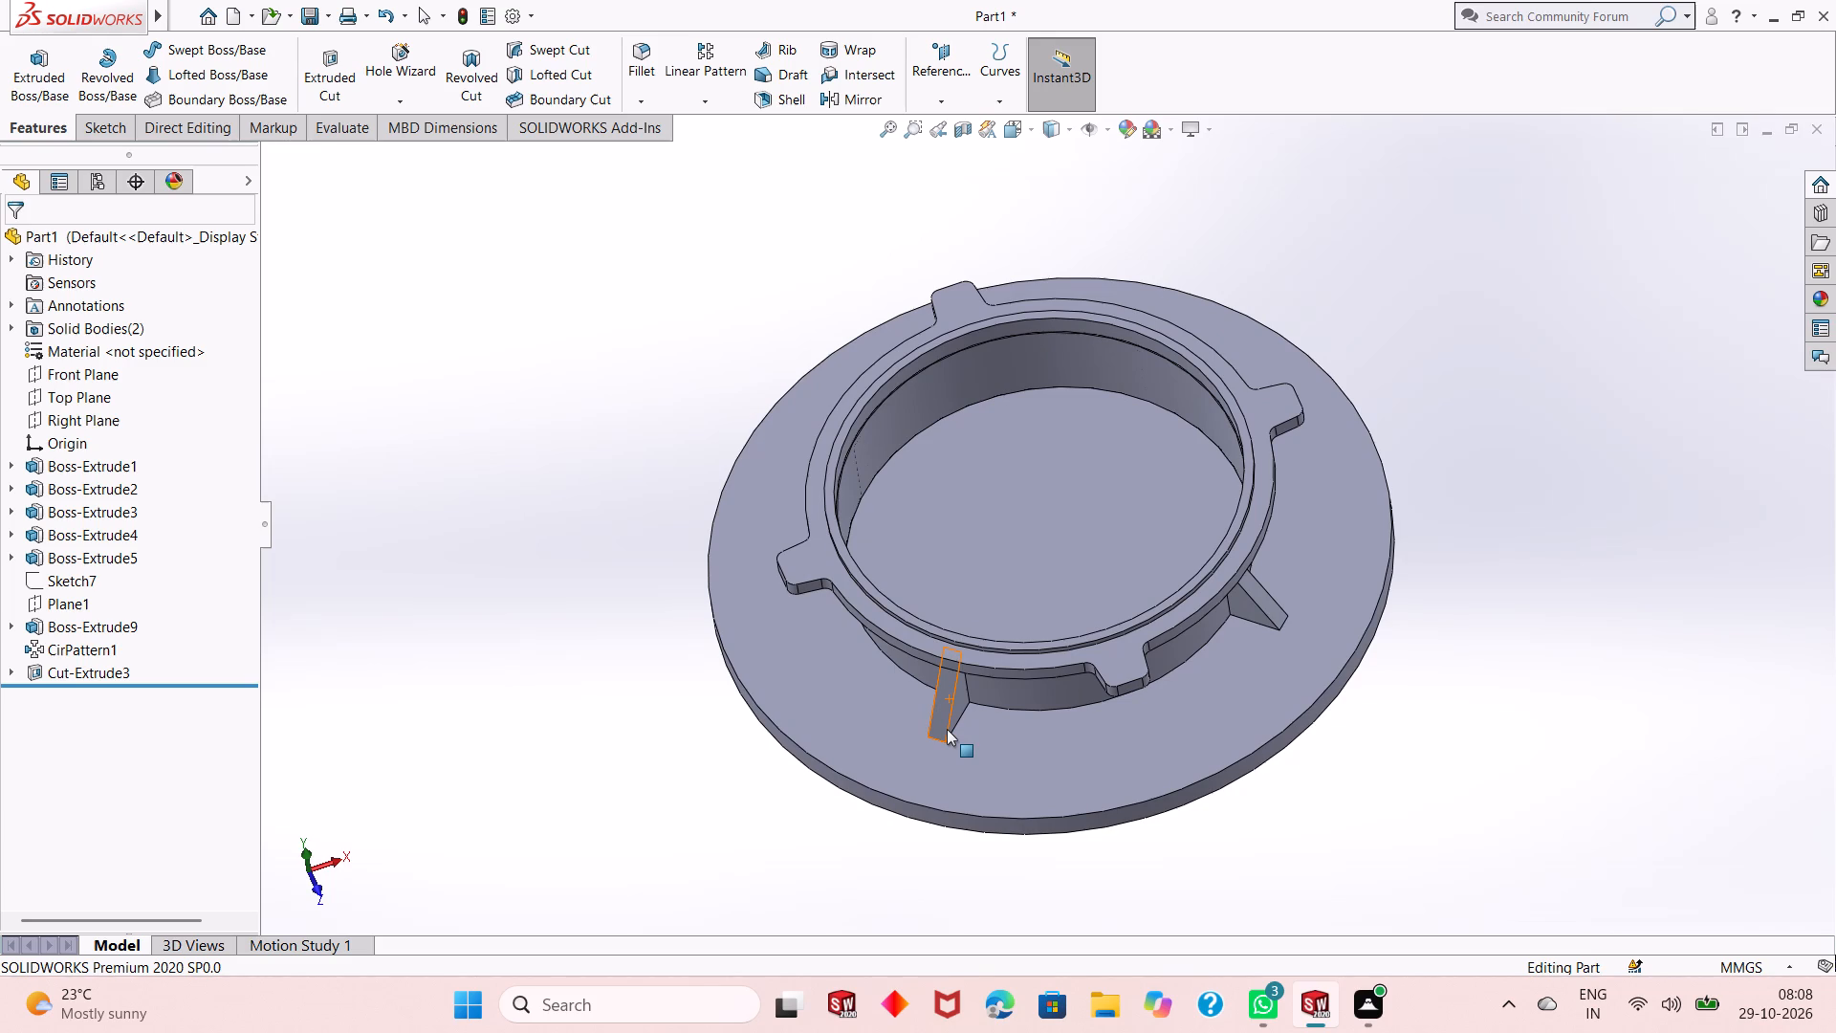
middle_drag(988, 610, 997, 660)
scroll(964, 501, down, 4)
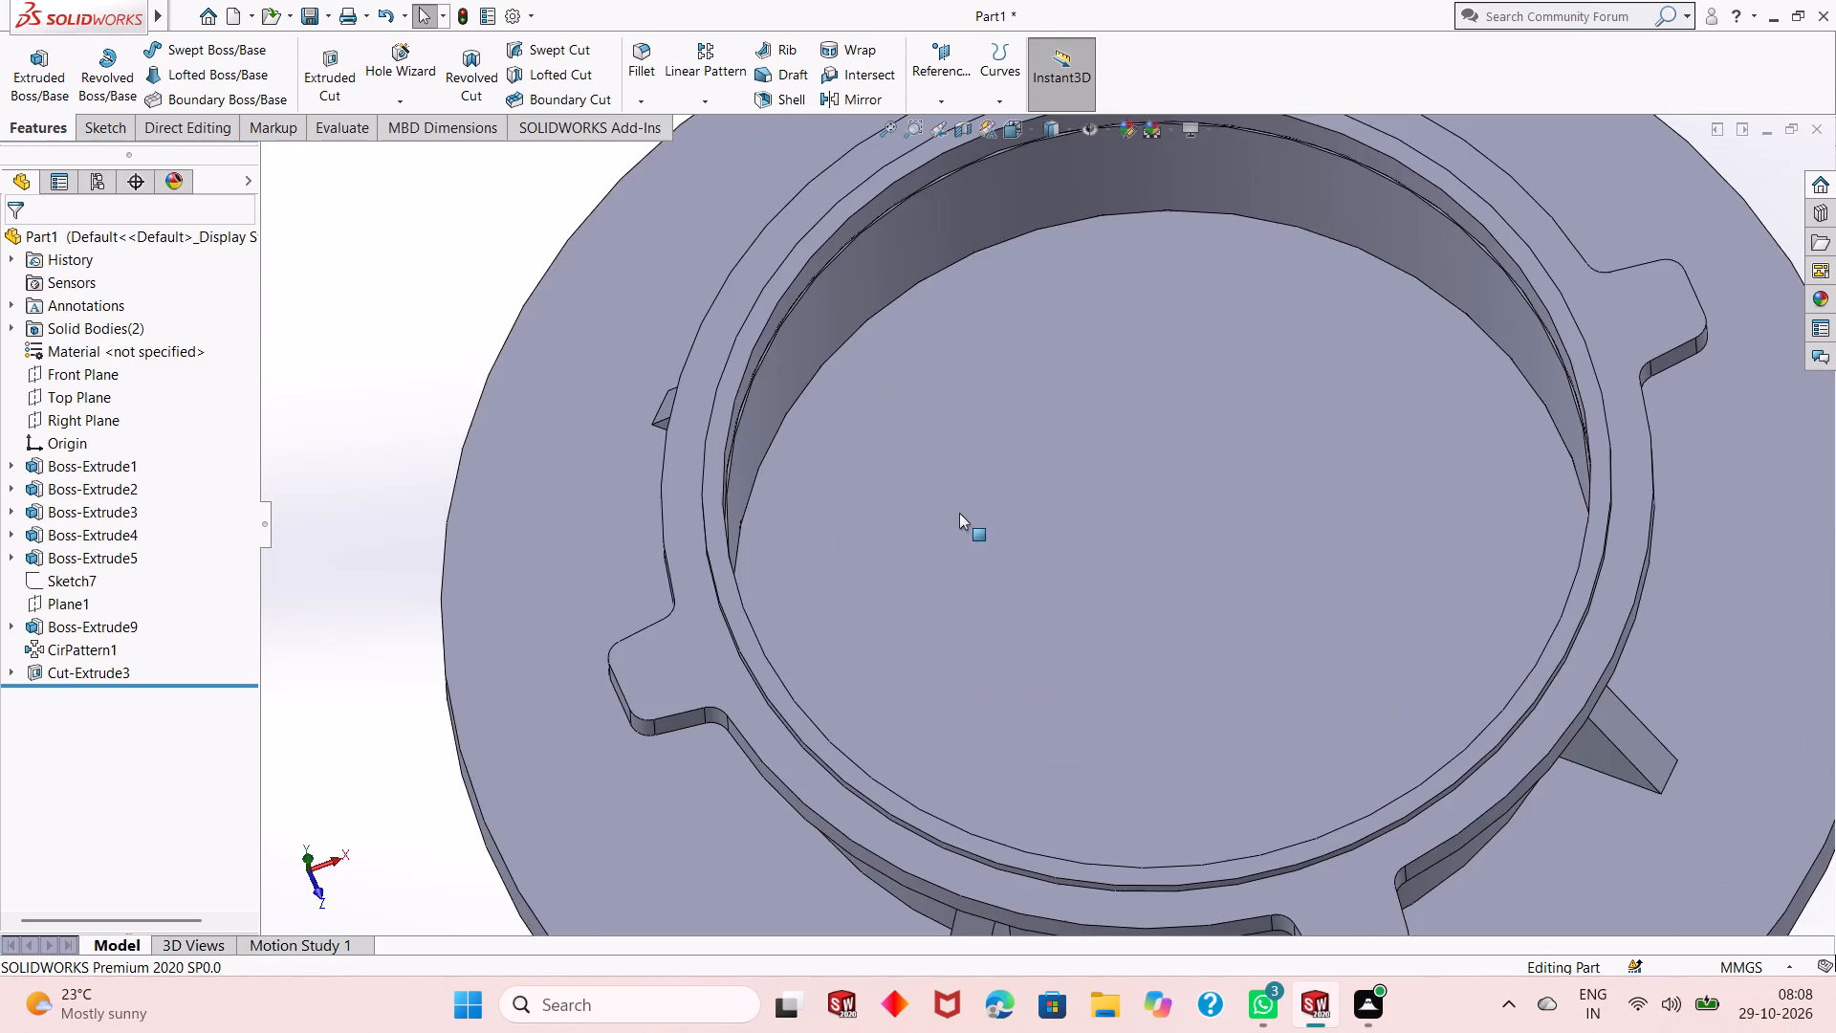
scroll(794, 378, down, 10)
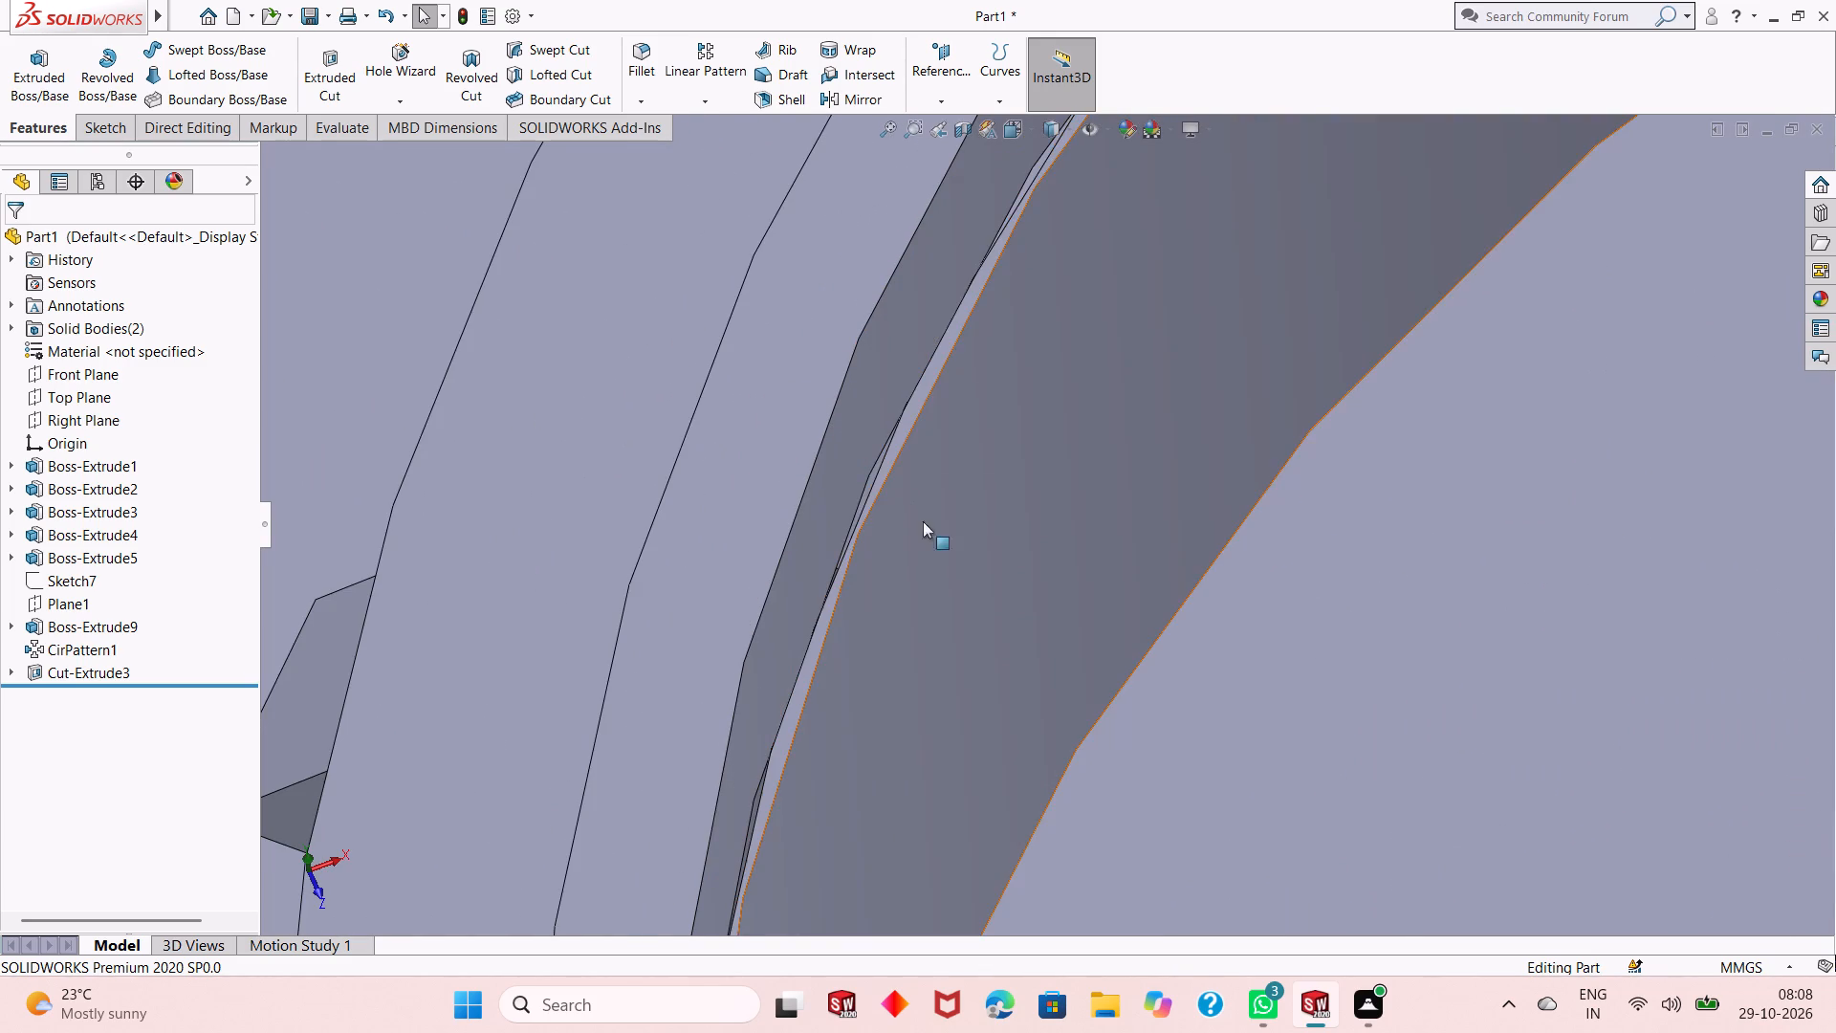
scroll(955, 613, up, 13)
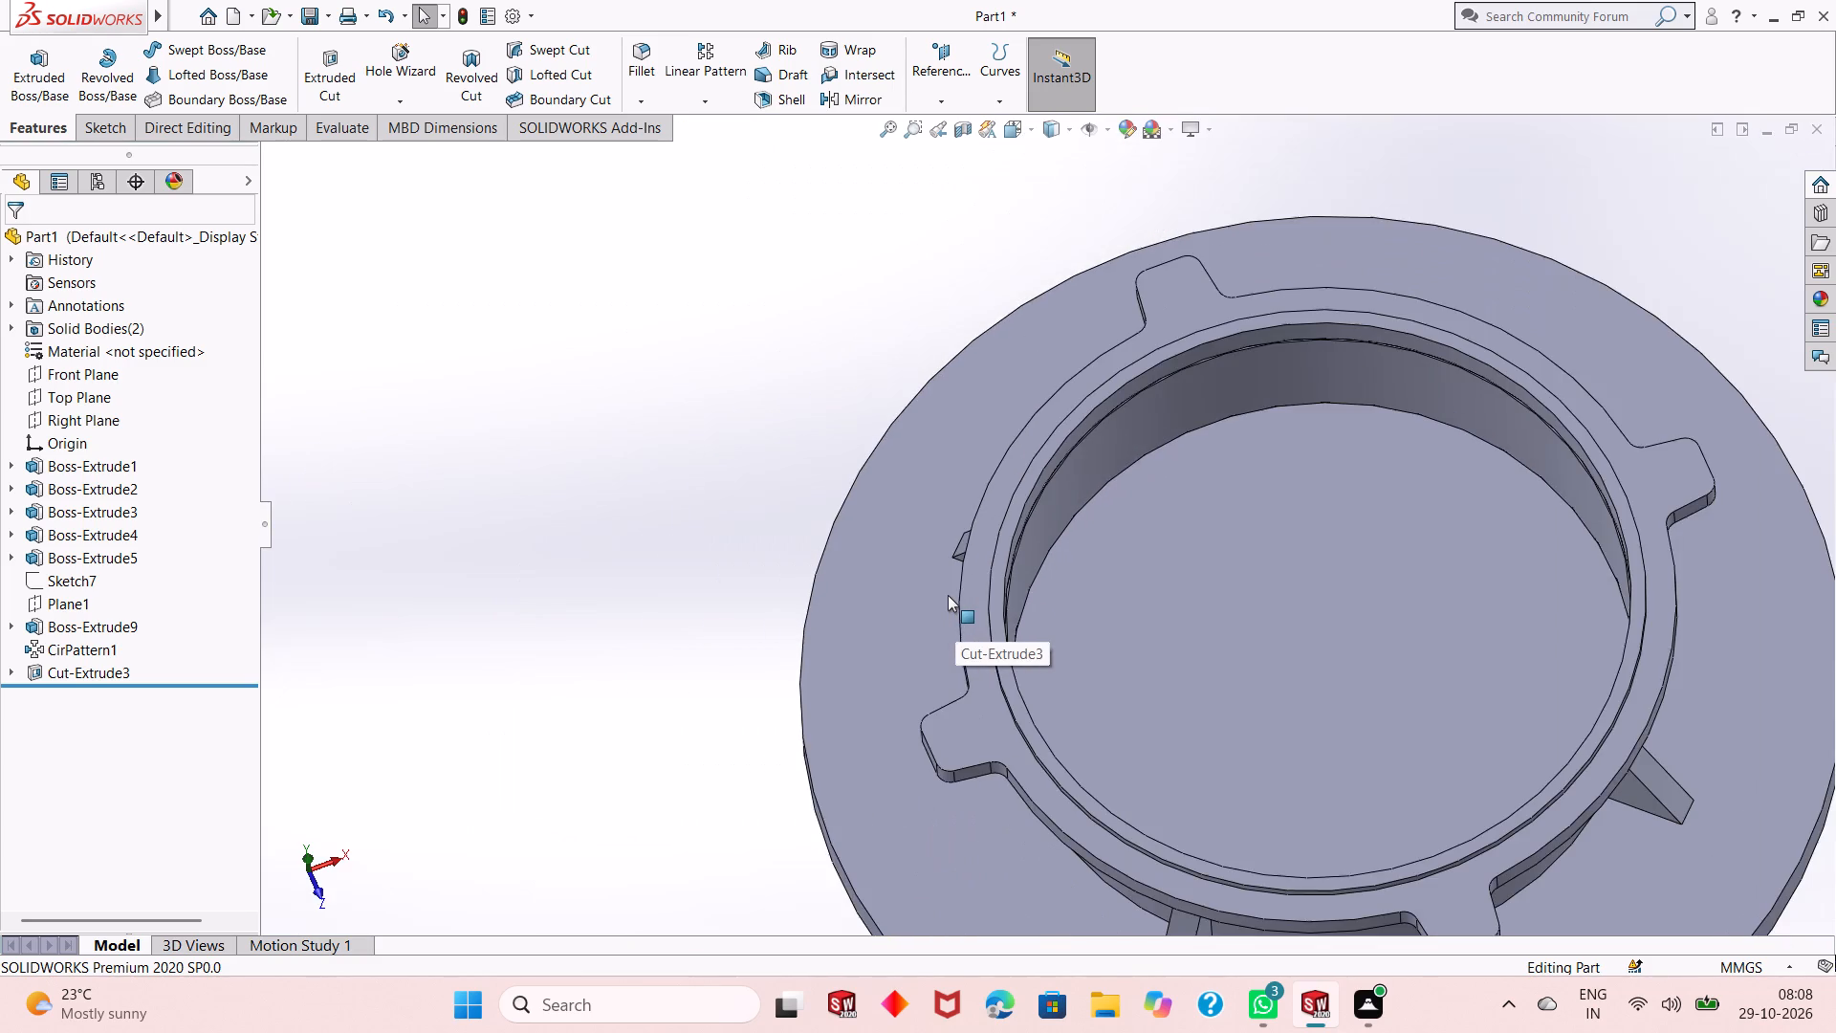
scroll(1083, 573, up, 1)
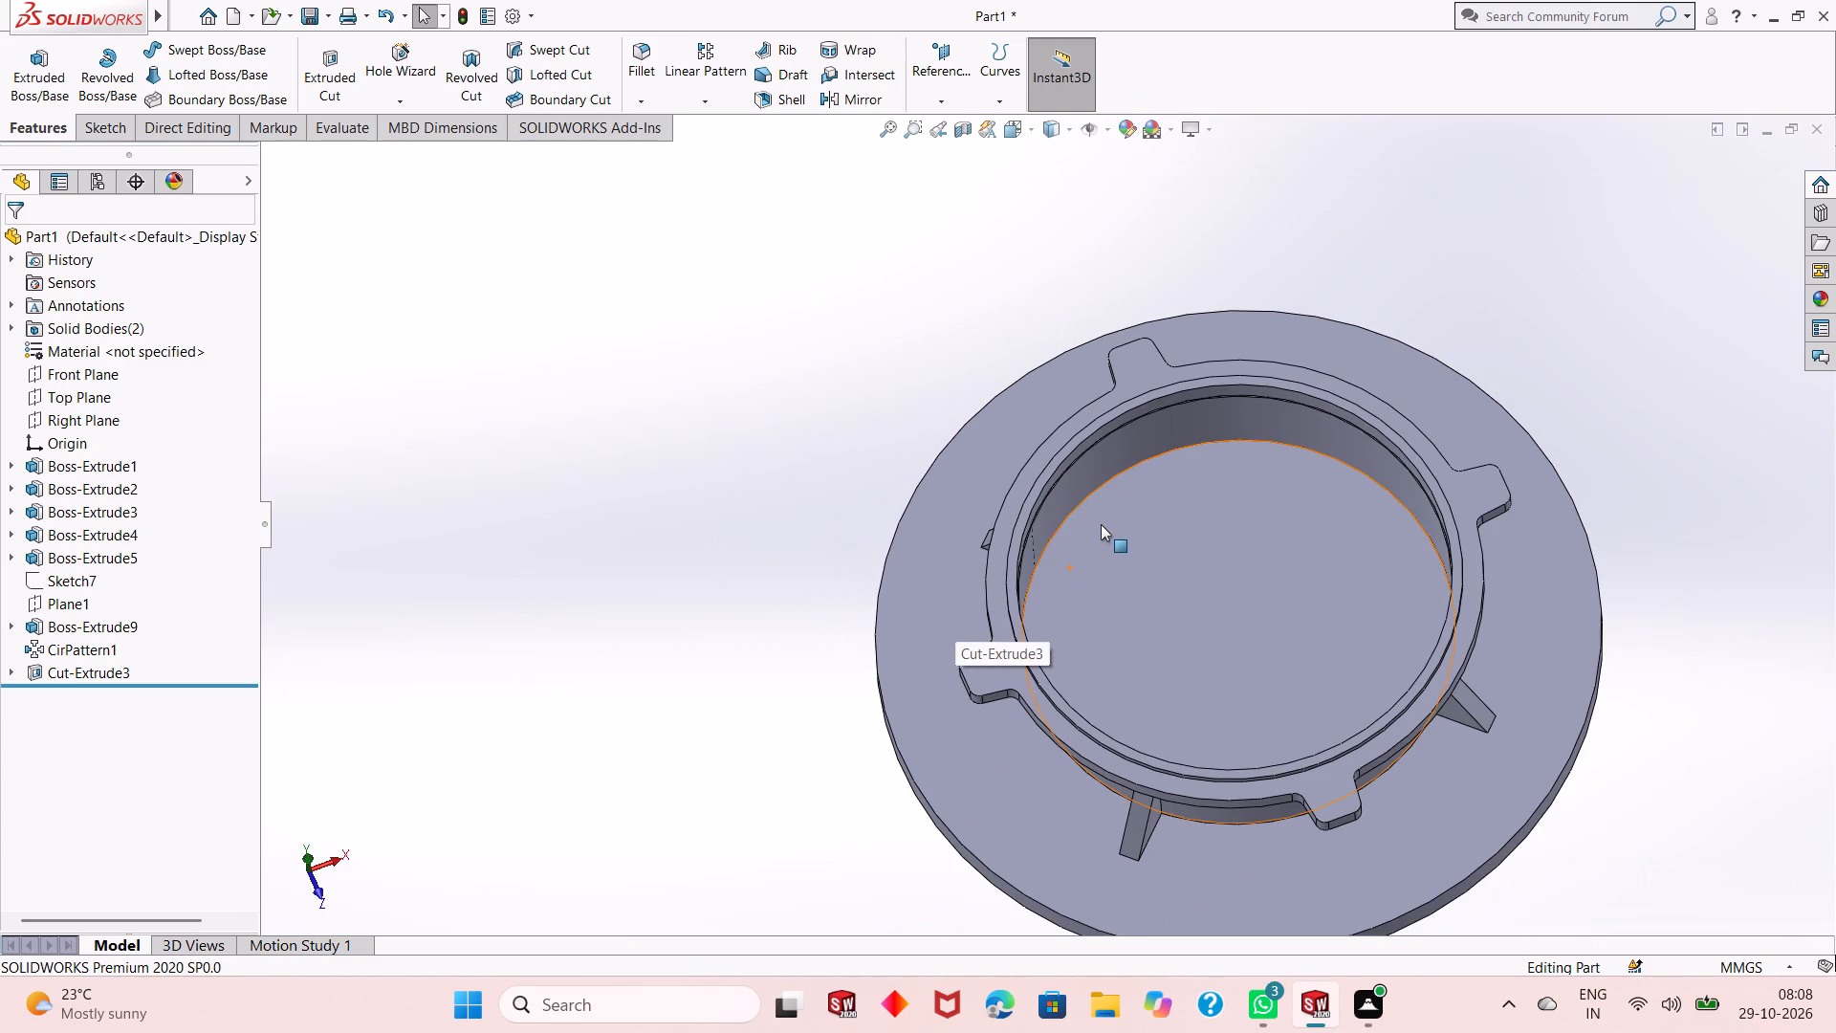
scroll(1101, 524, up, 1)
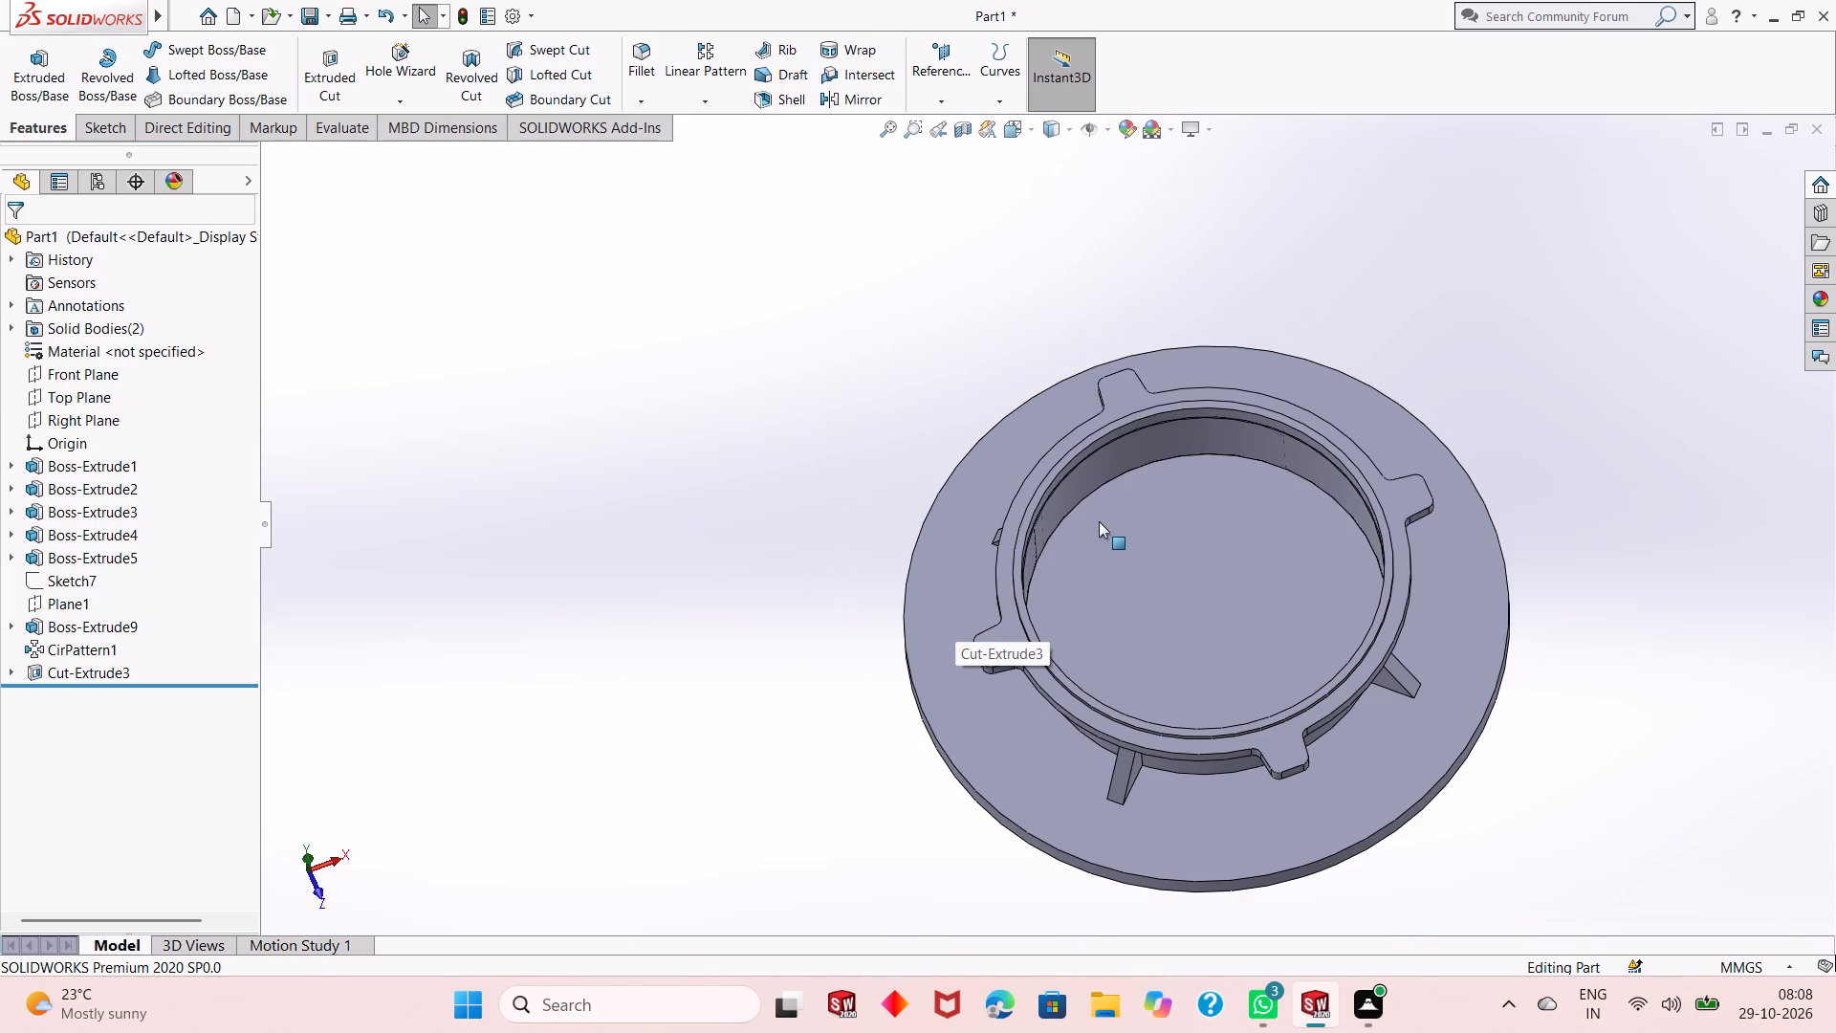
middle_drag(1160, 639, 1181, 419)
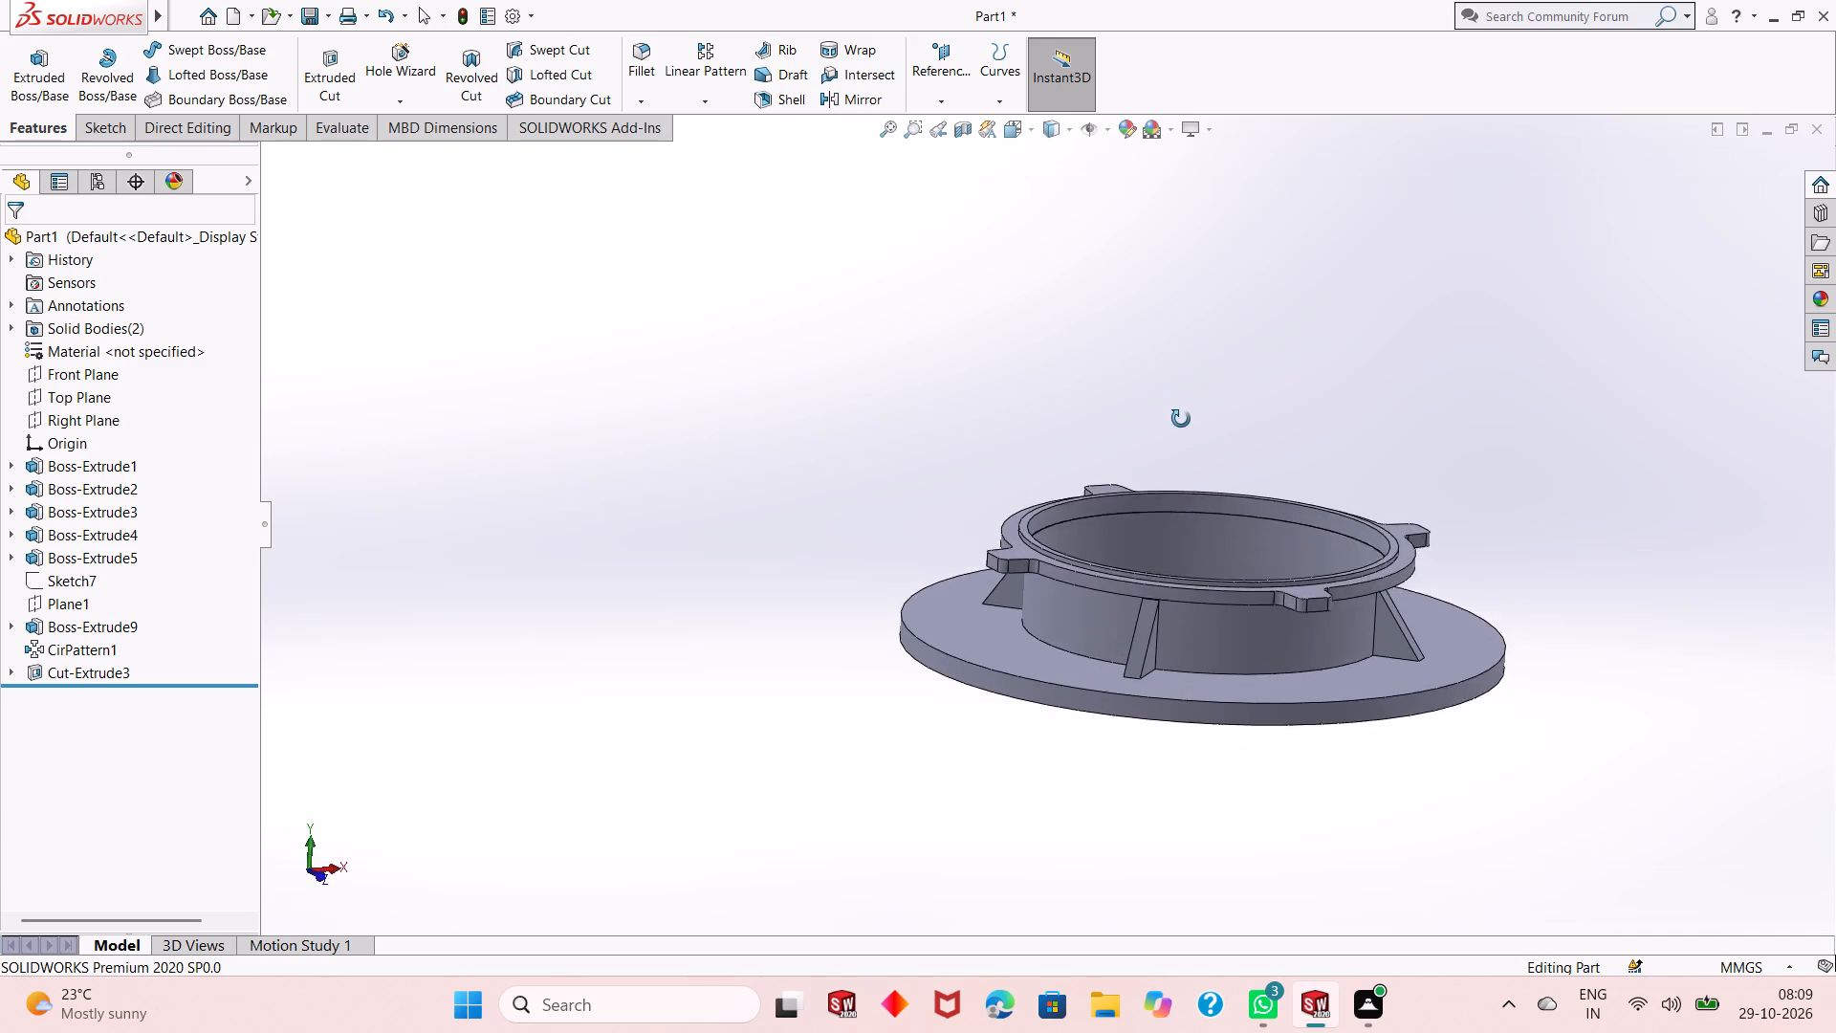
middle_drag(1181, 419, 1172, 576)
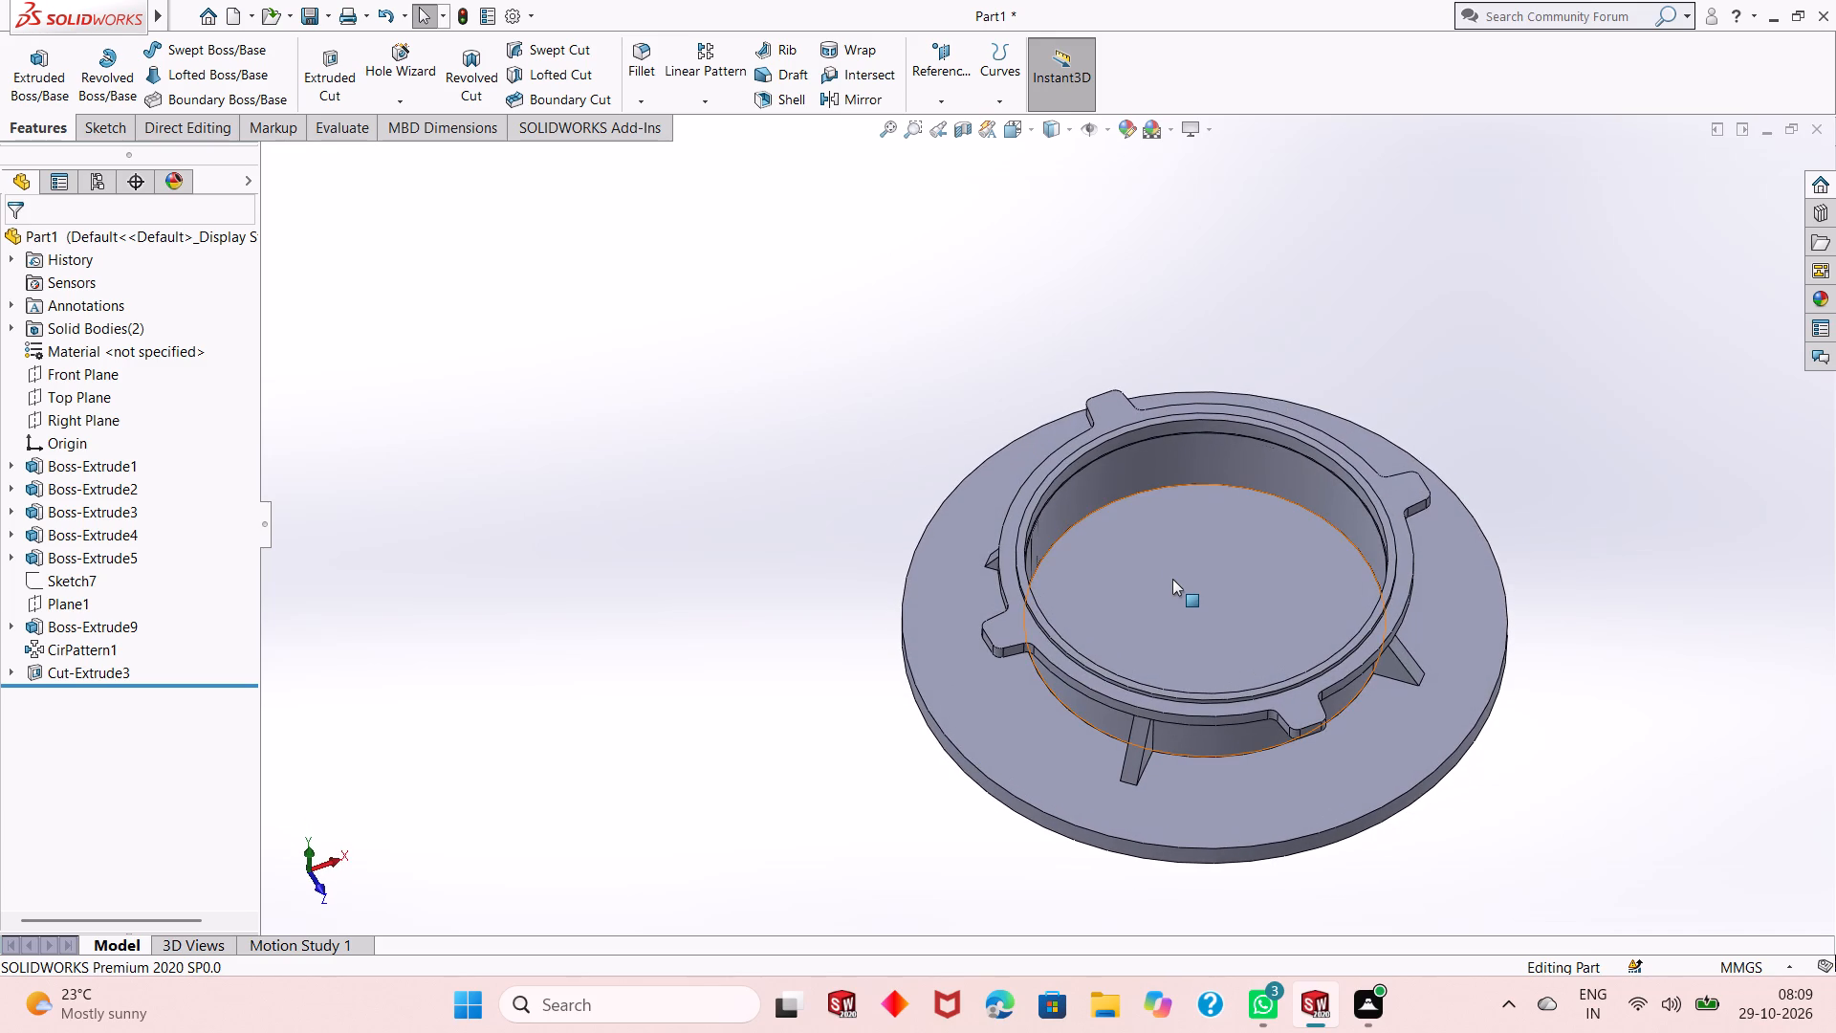
Start a sketch on the bore floor and draw an origin-centred circle about 109 mm in diameter.
click(1172, 579)
click(1260, 527)
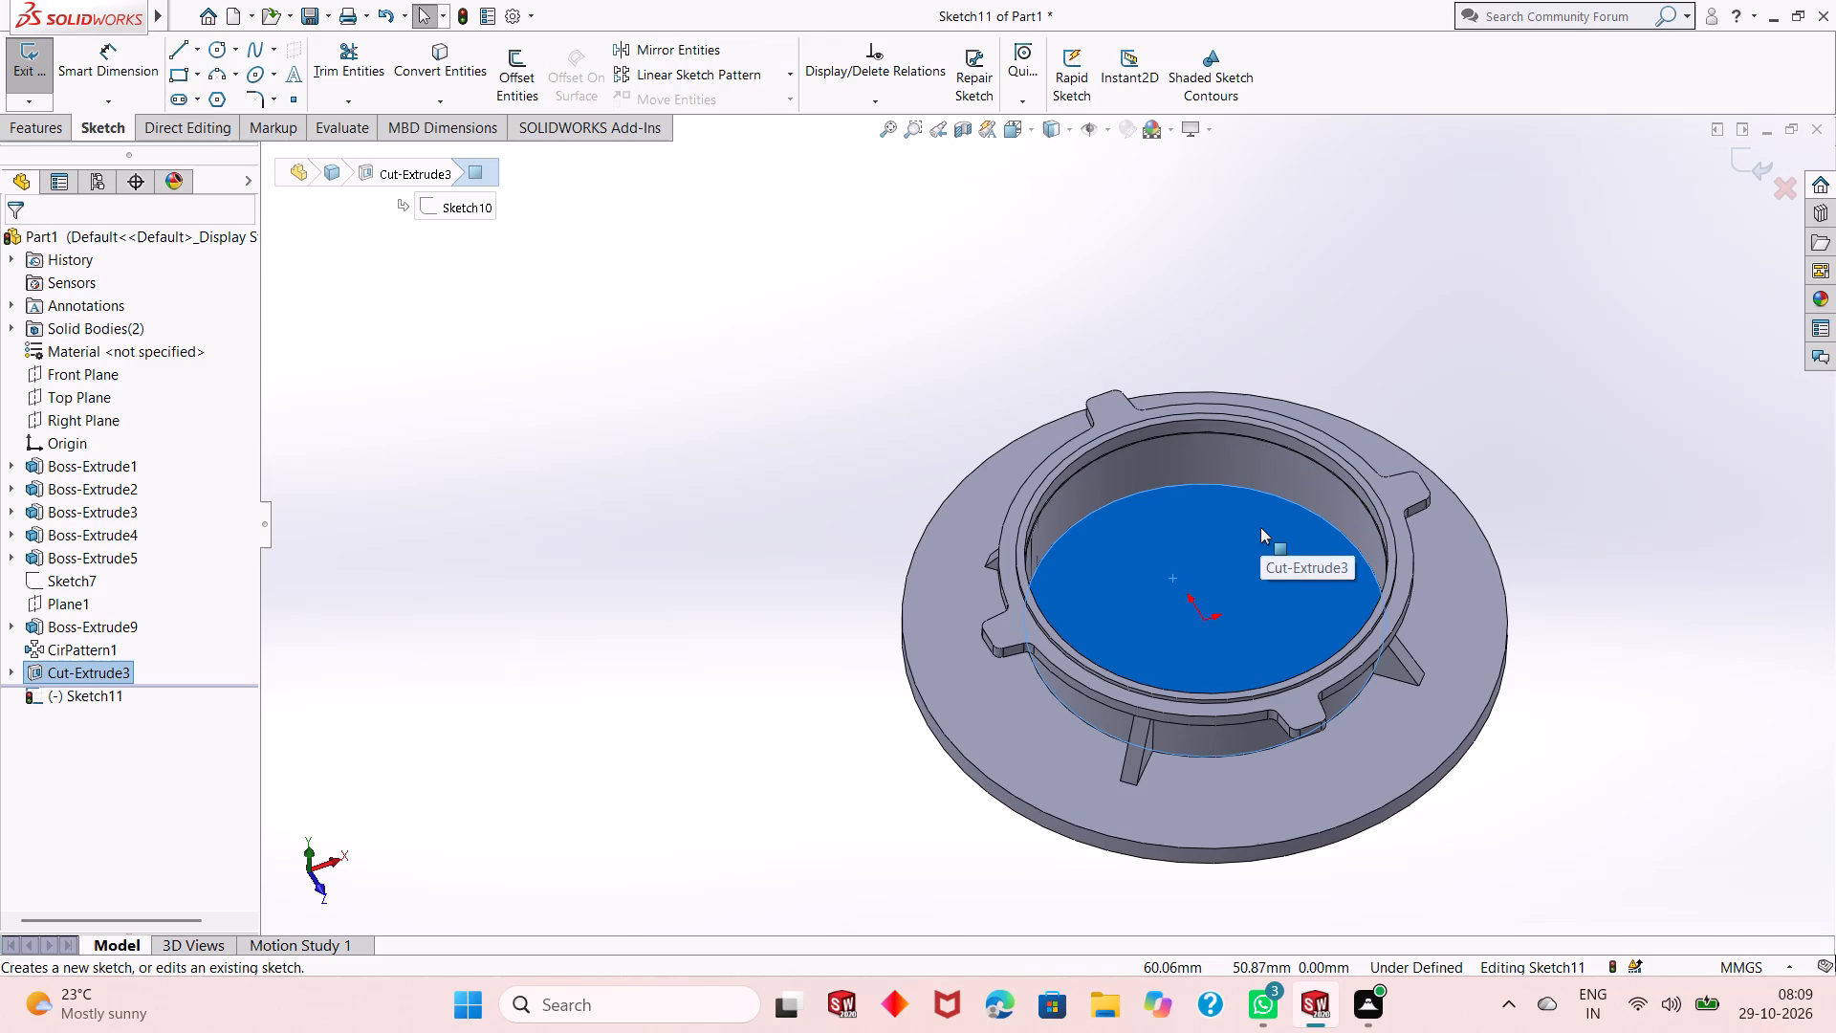
key(ctrl+8)
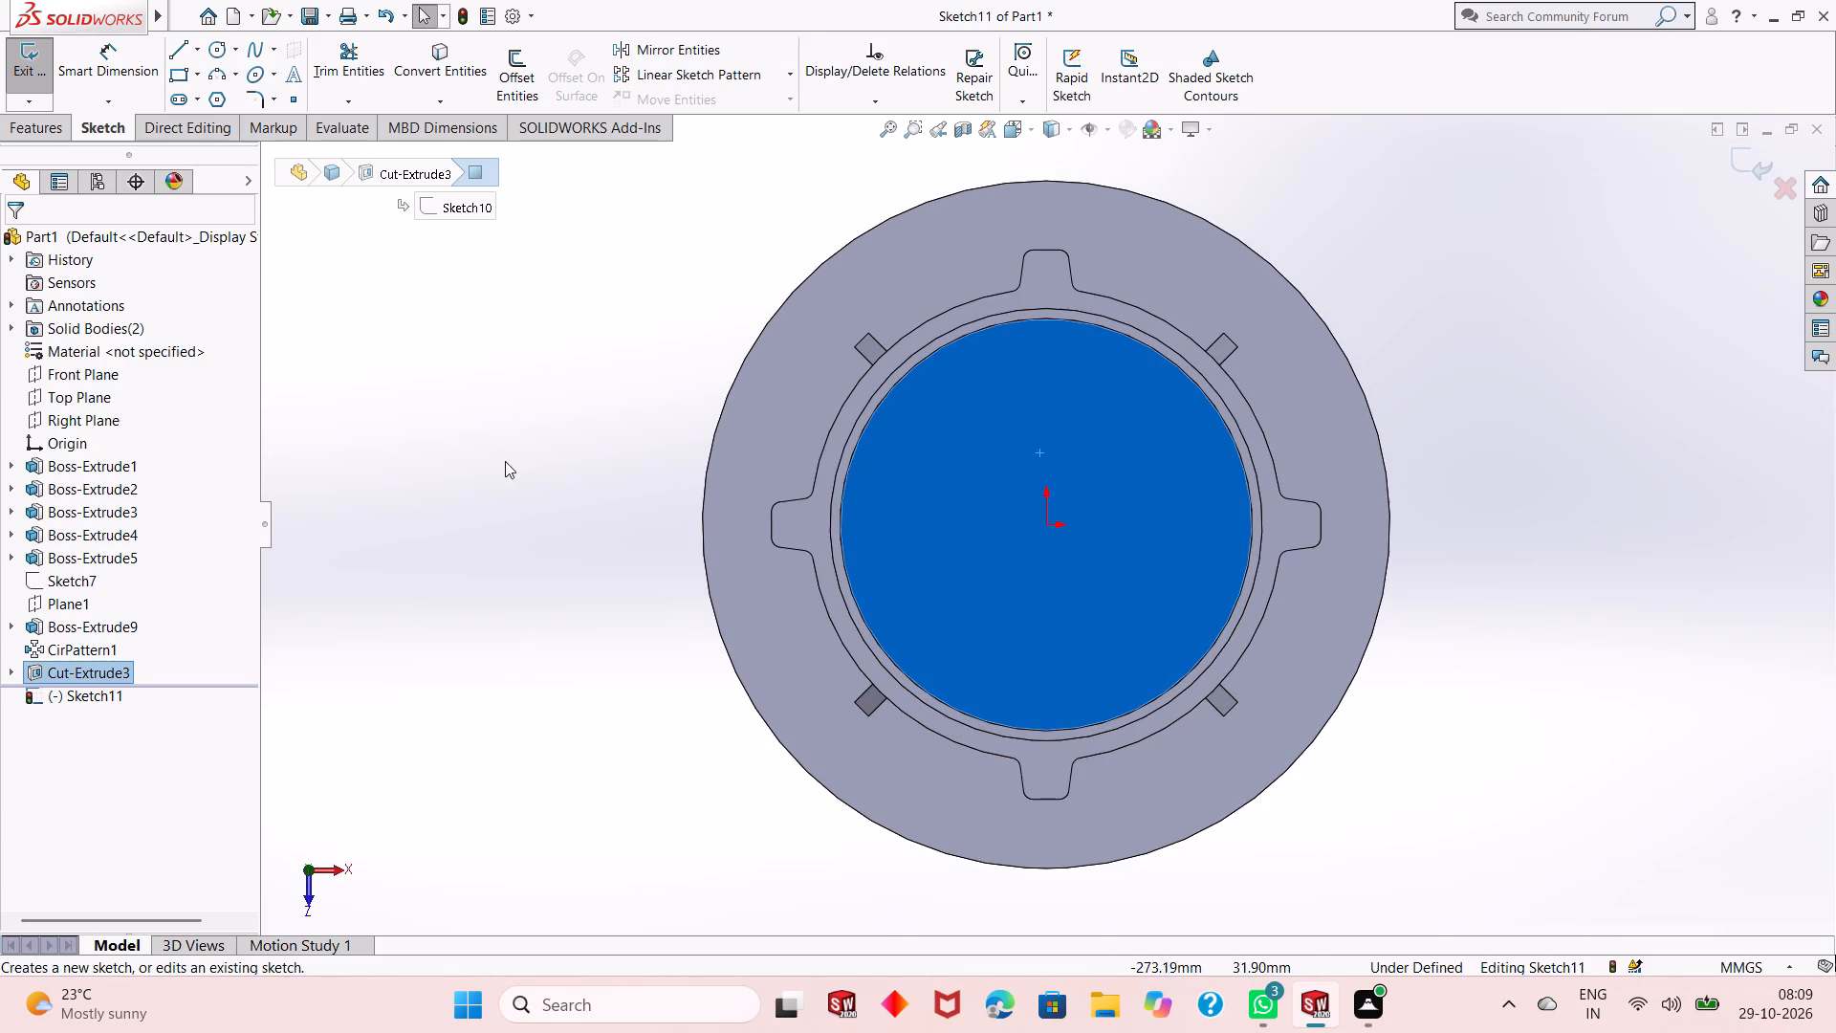
click(494, 459)
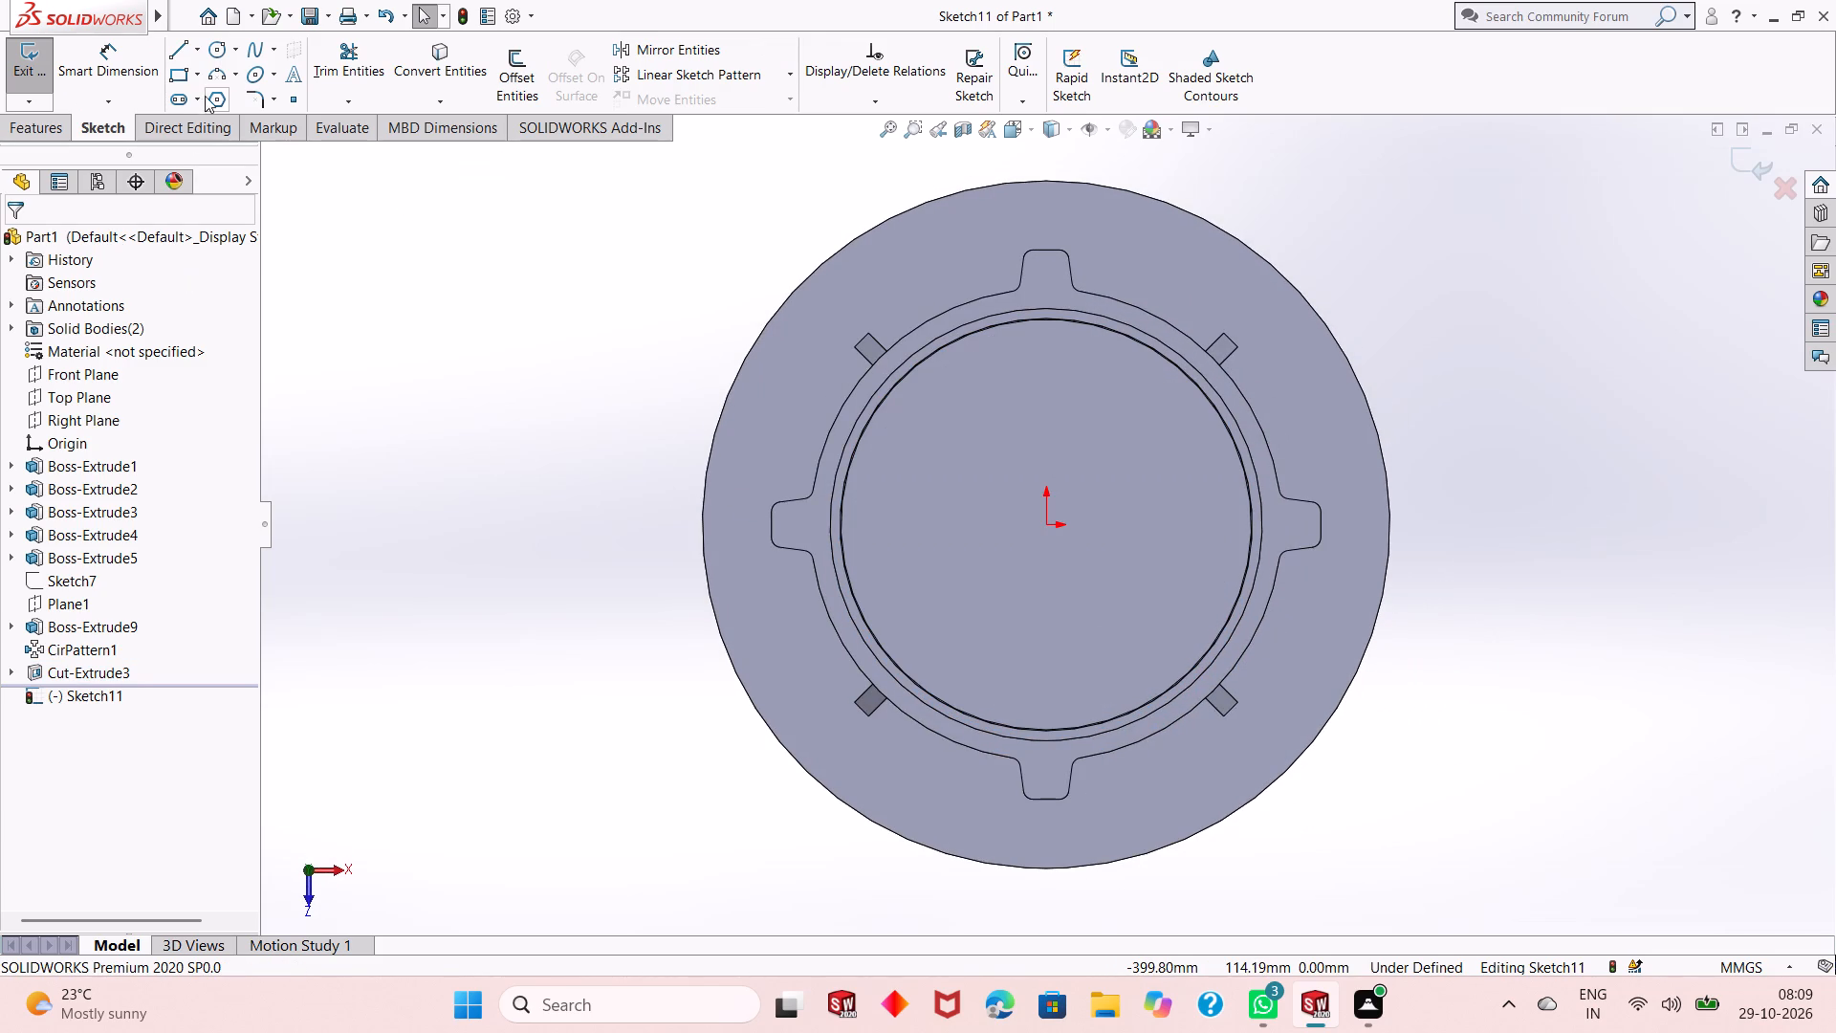
click(210, 51)
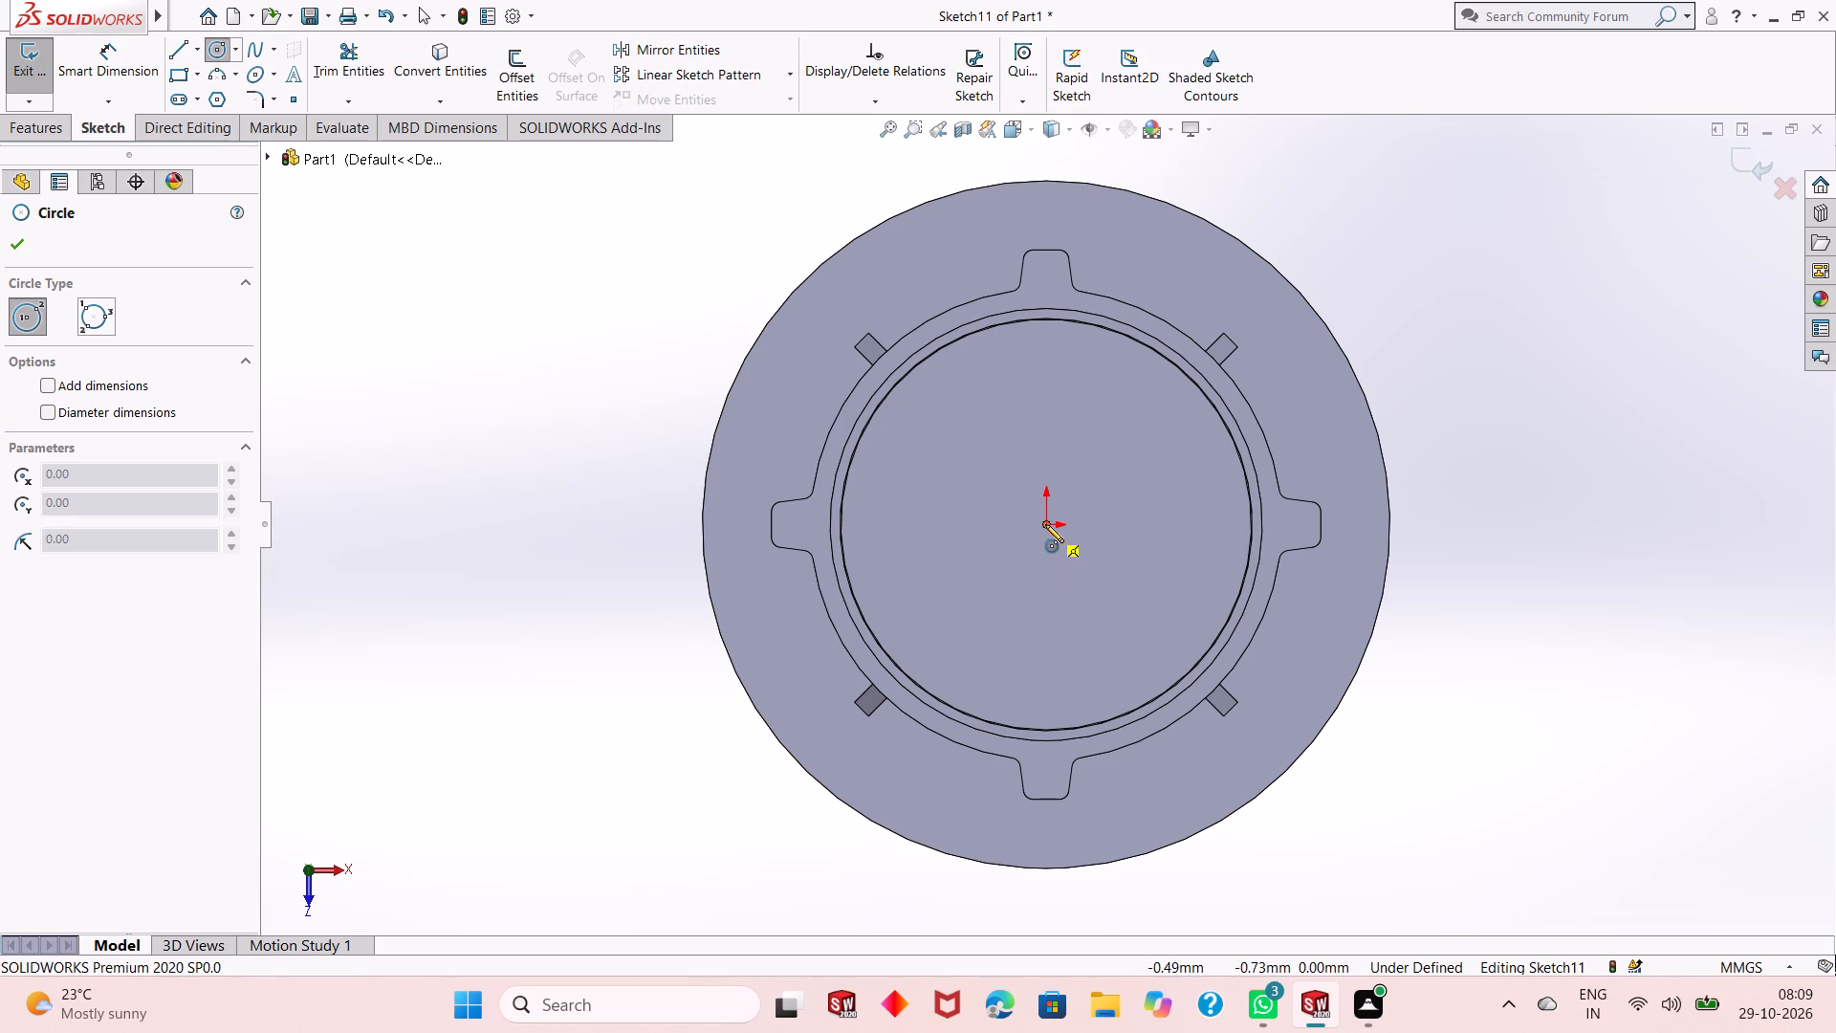
click(1045, 524)
click(1099, 431)
right_click(584, 342)
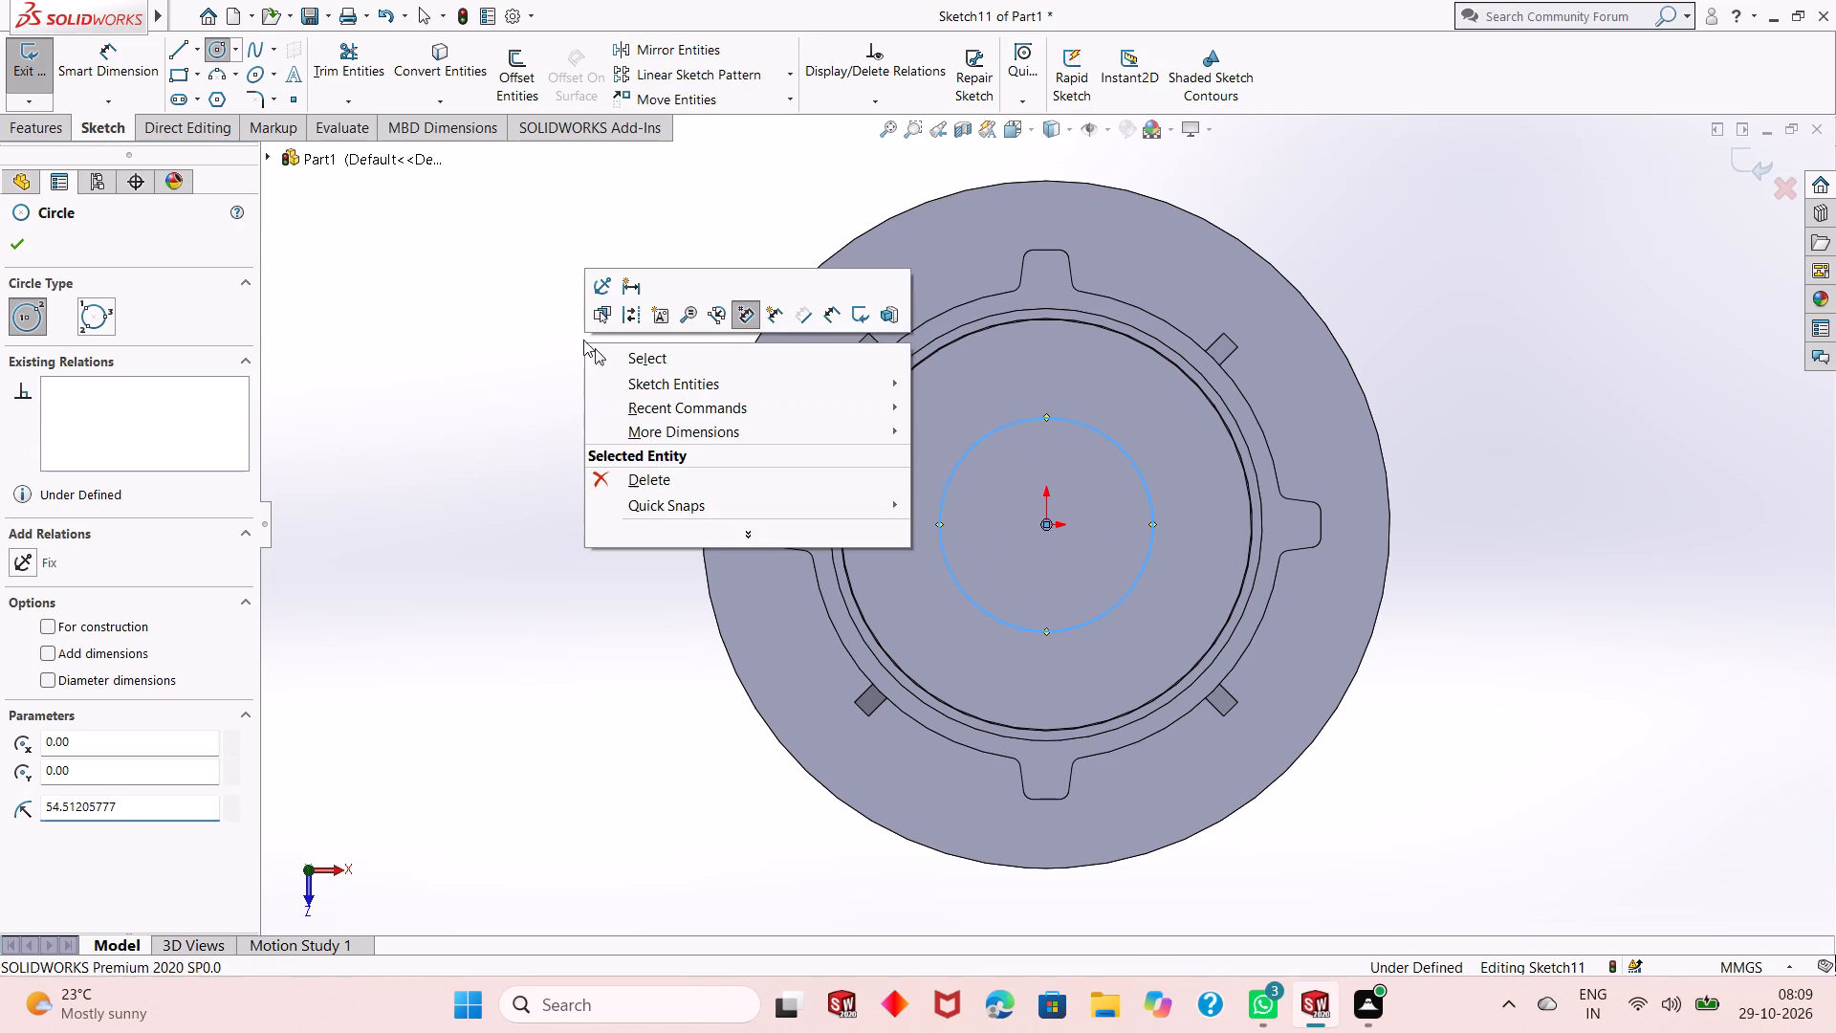
click(605, 357)
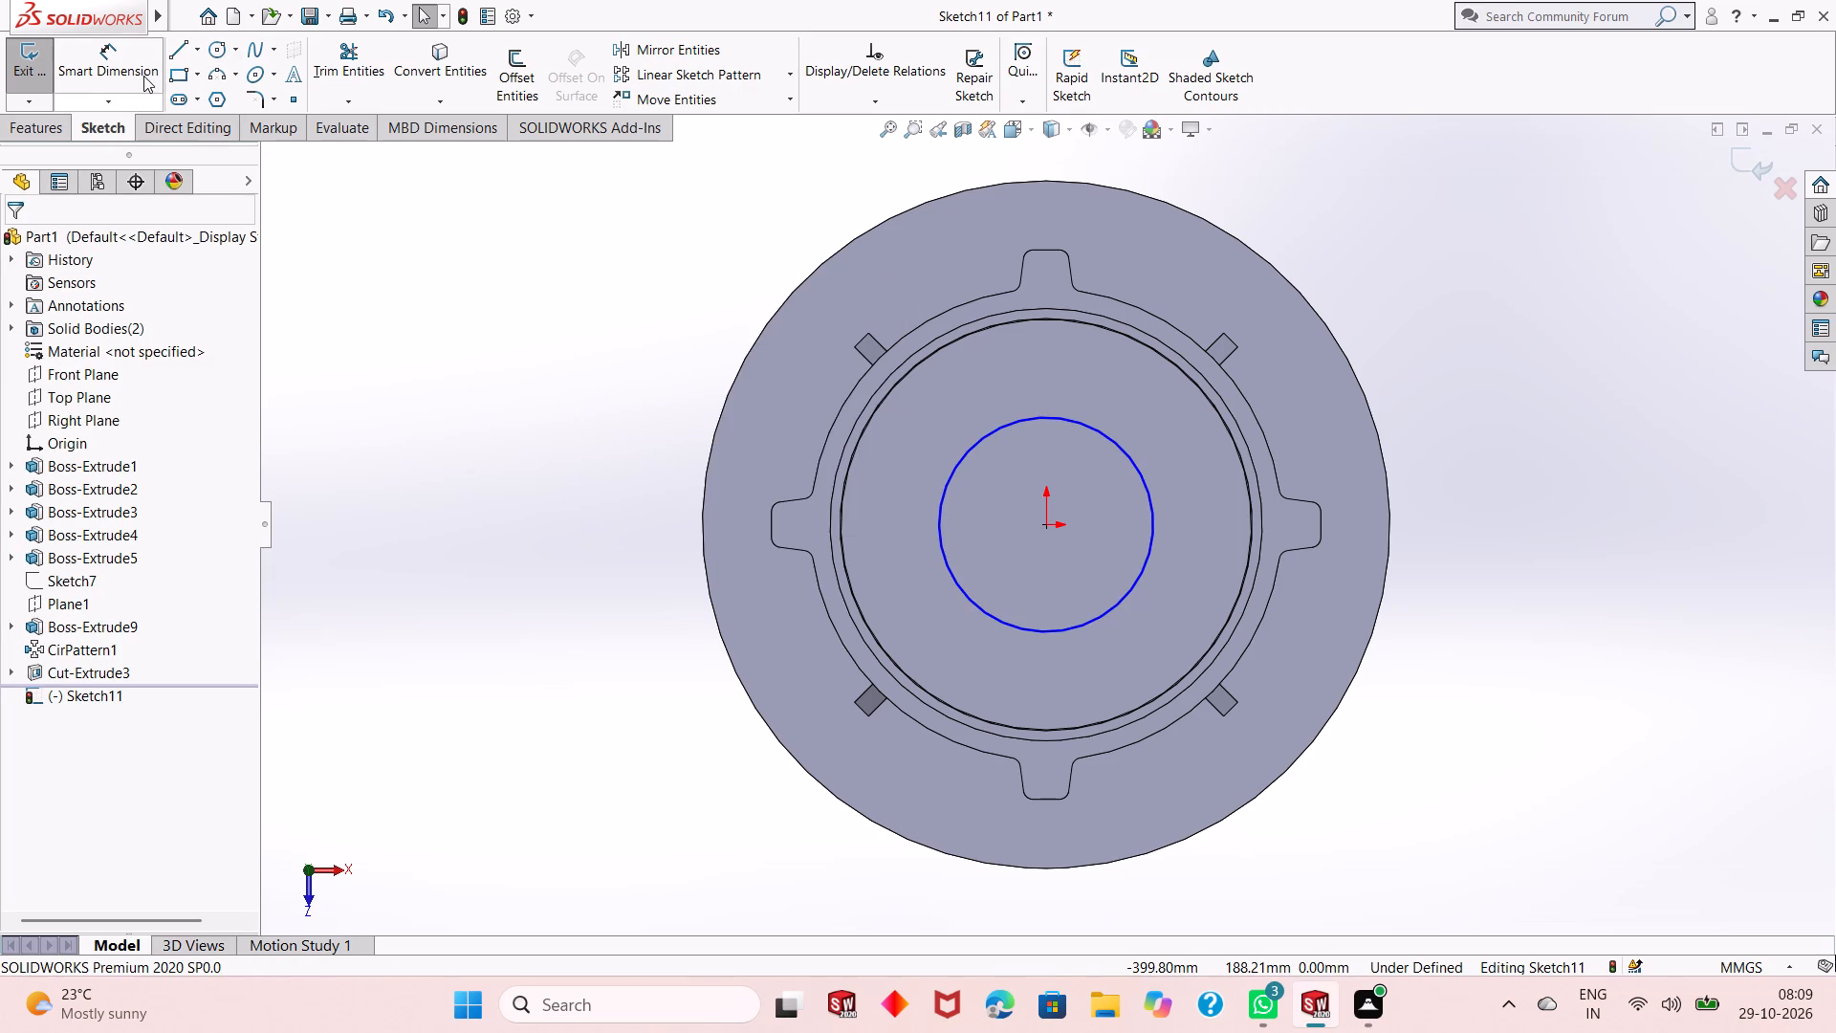
Dimension the bore-floor circle's diameter as 120 mm.
click(143, 76)
click(1025, 633)
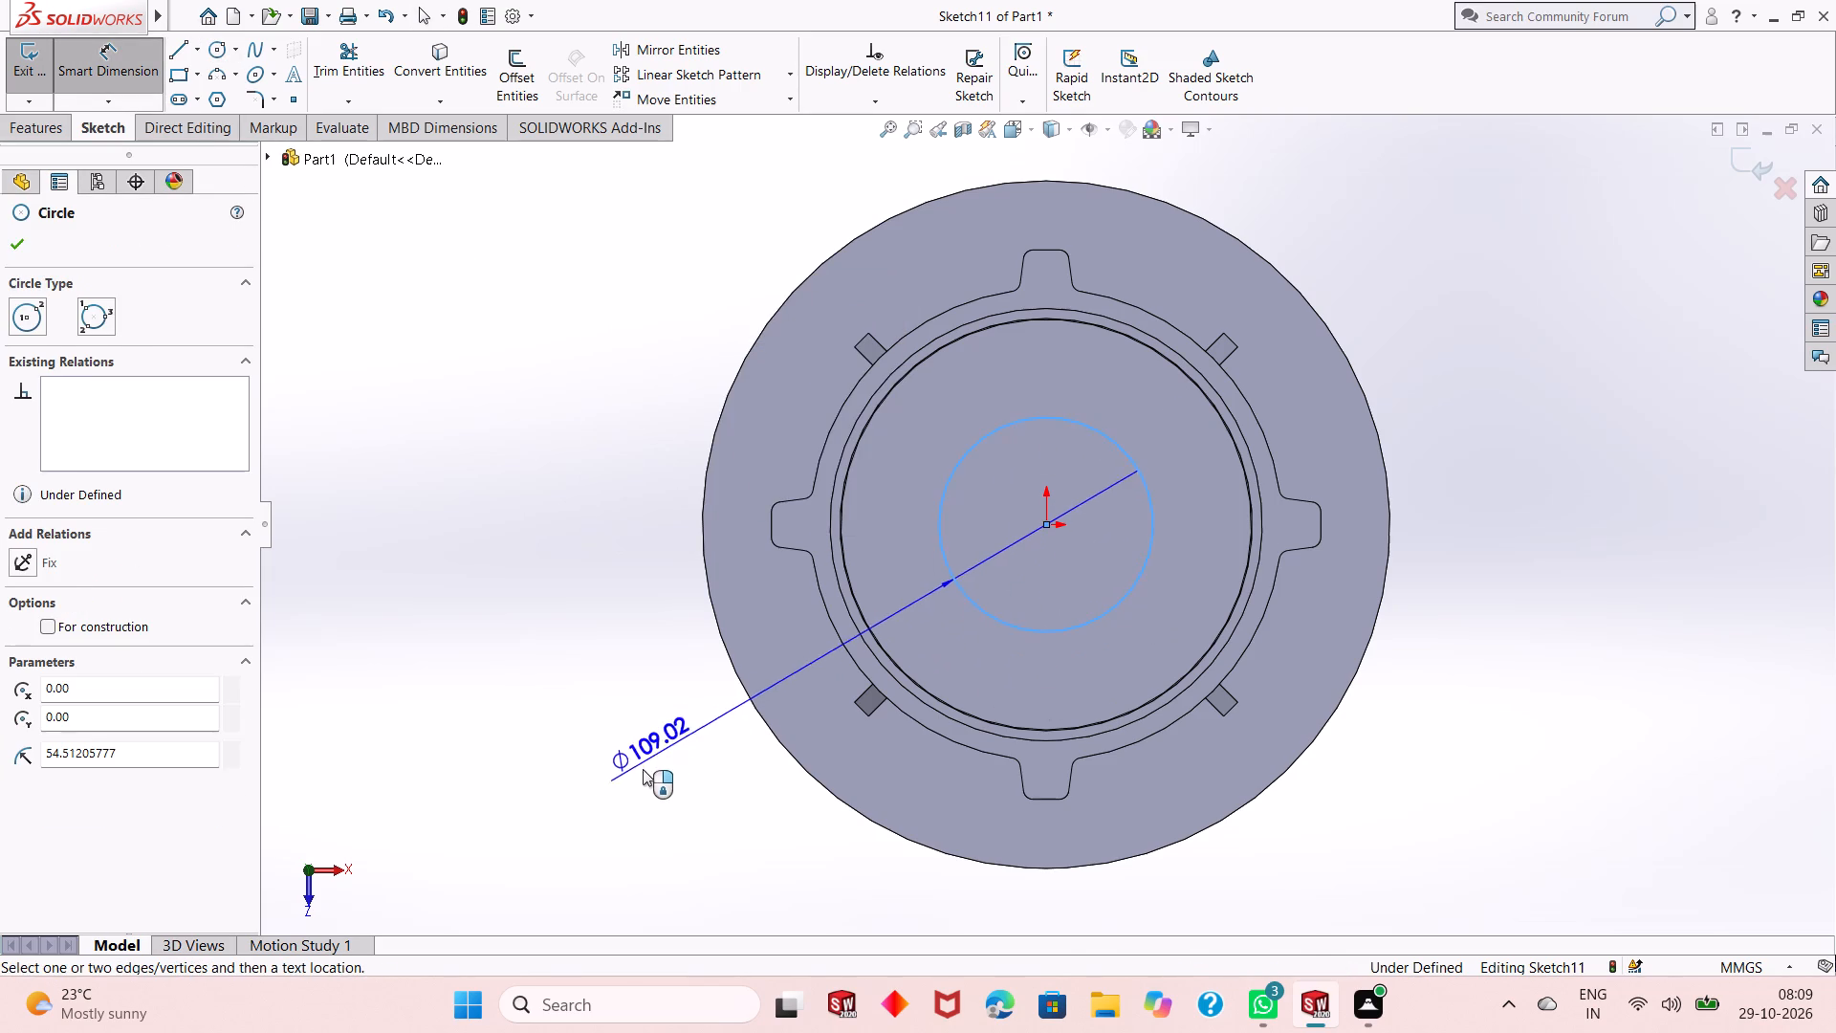
click(637, 775)
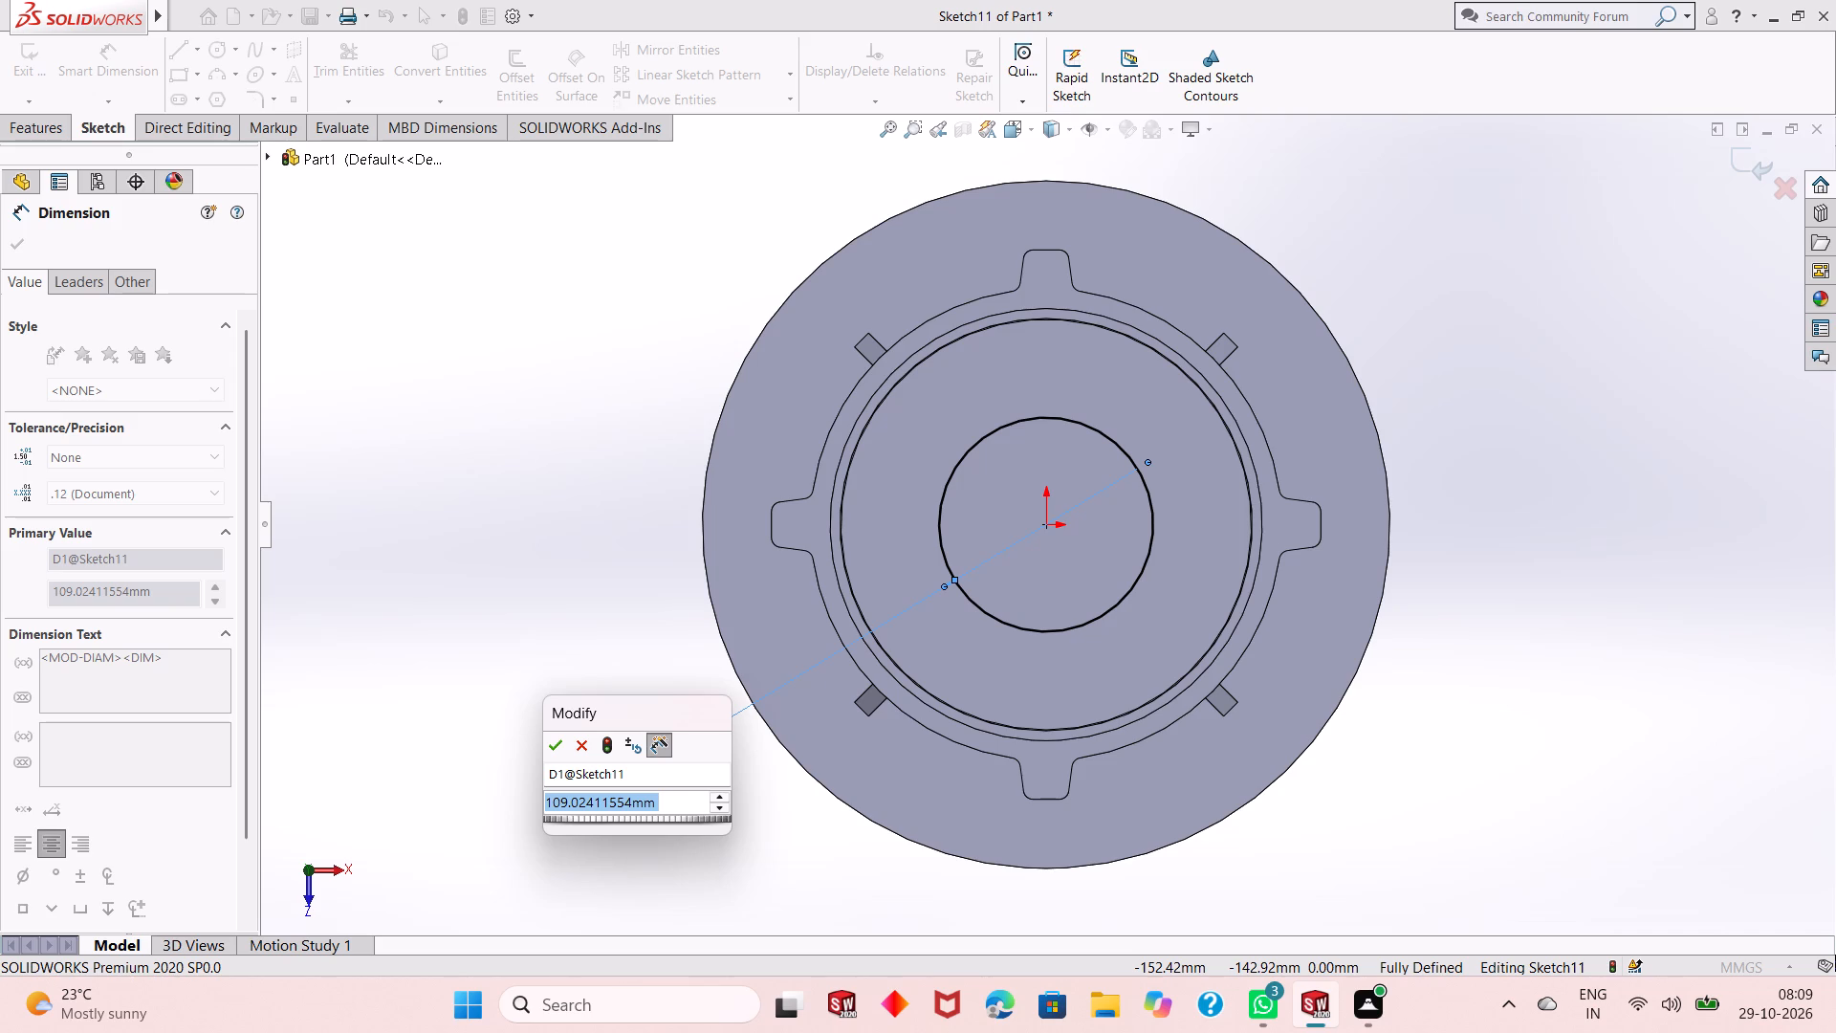
text(120)
key(Return)
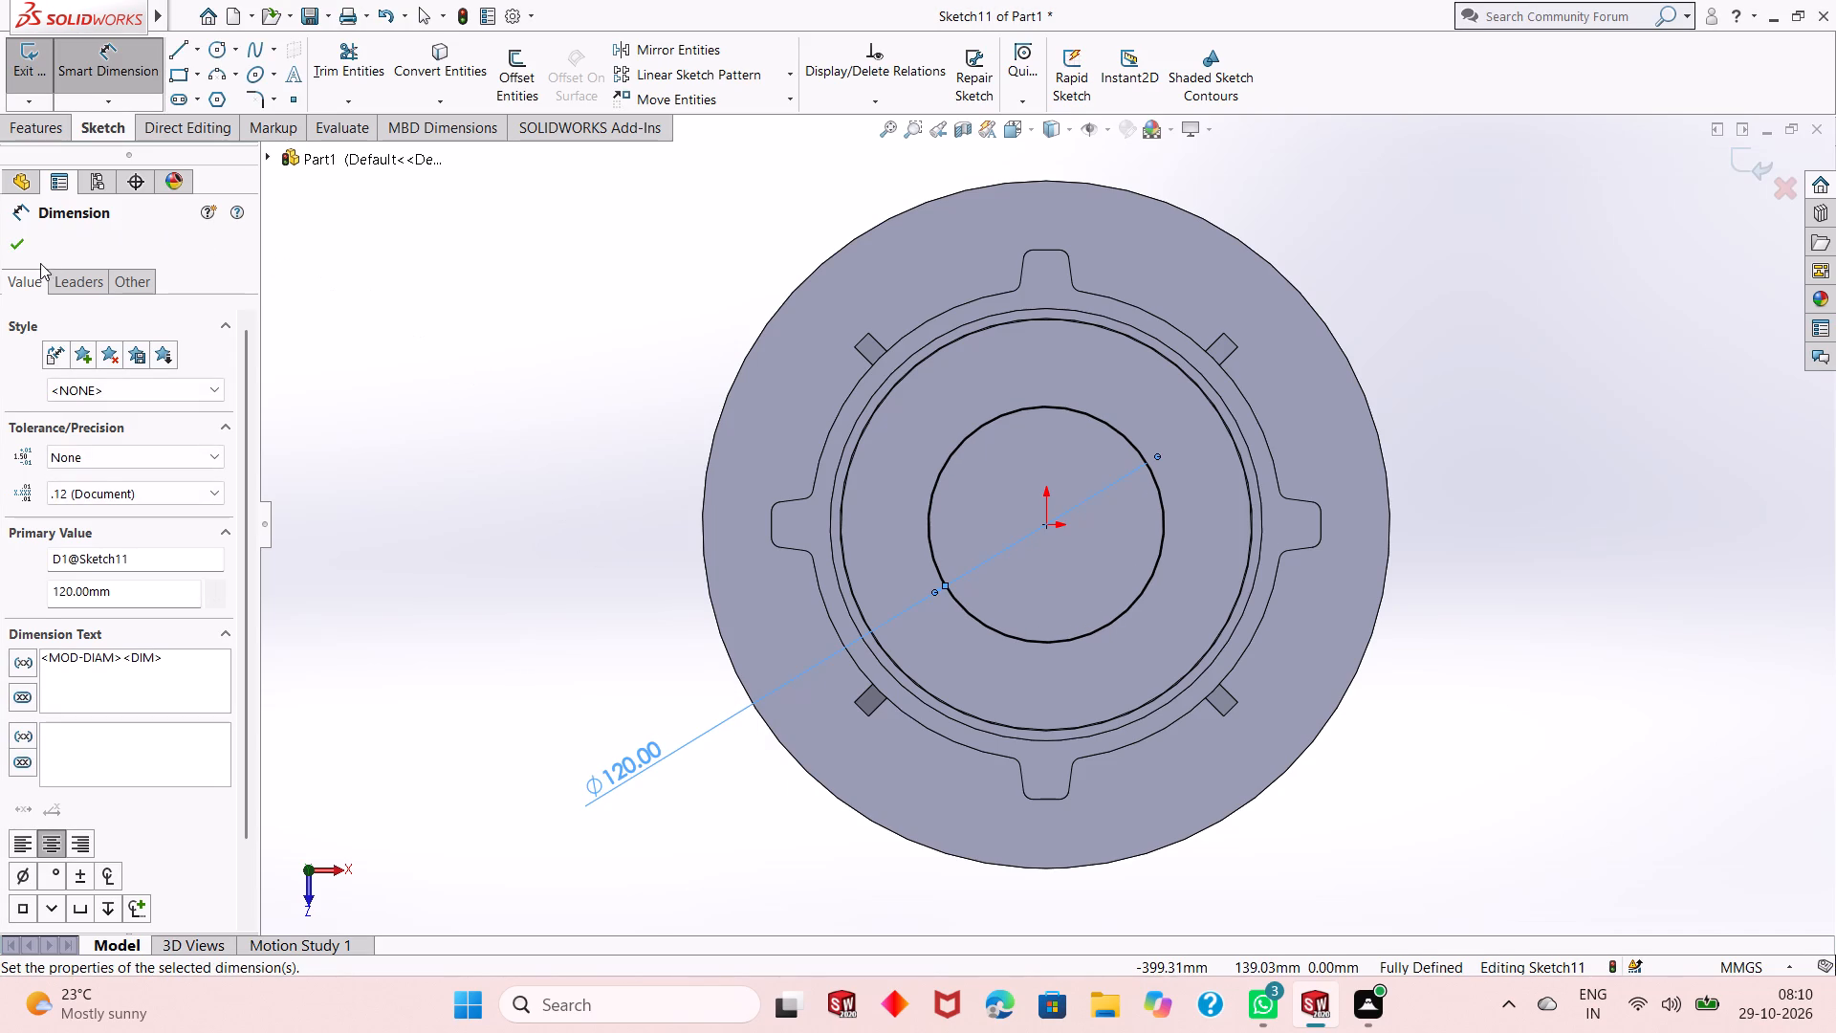
click(15, 246)
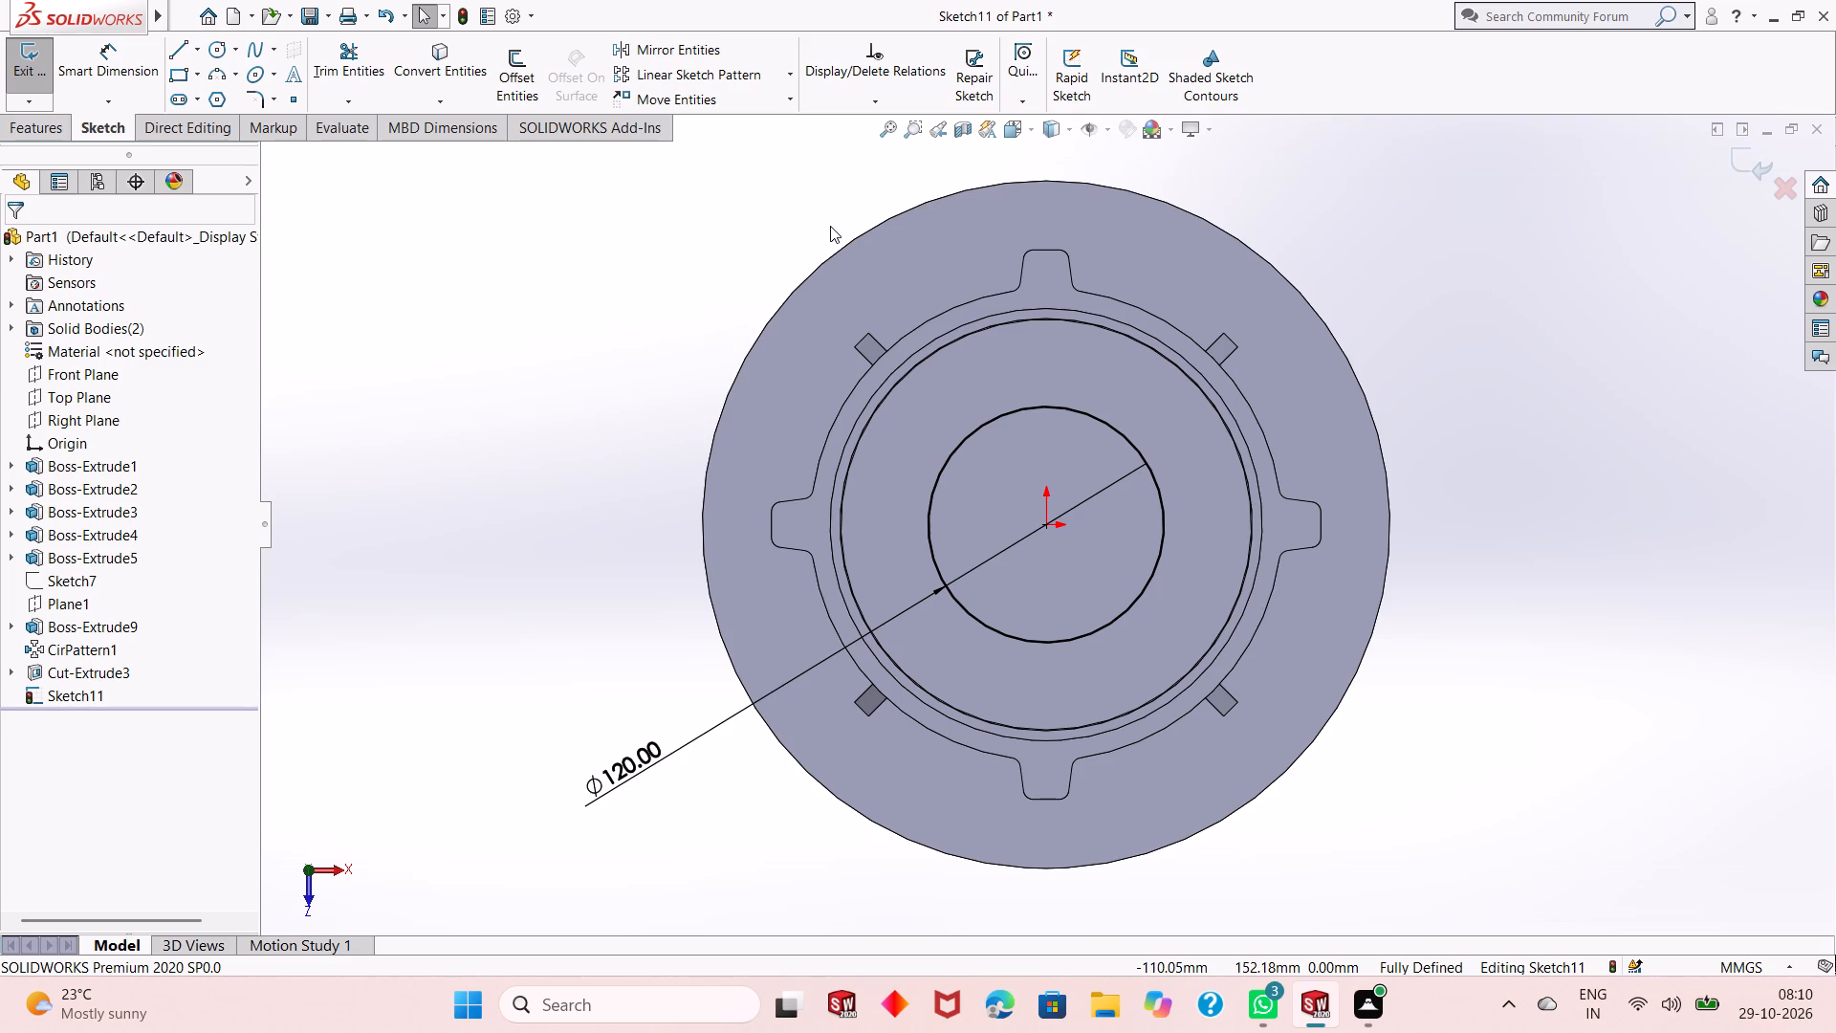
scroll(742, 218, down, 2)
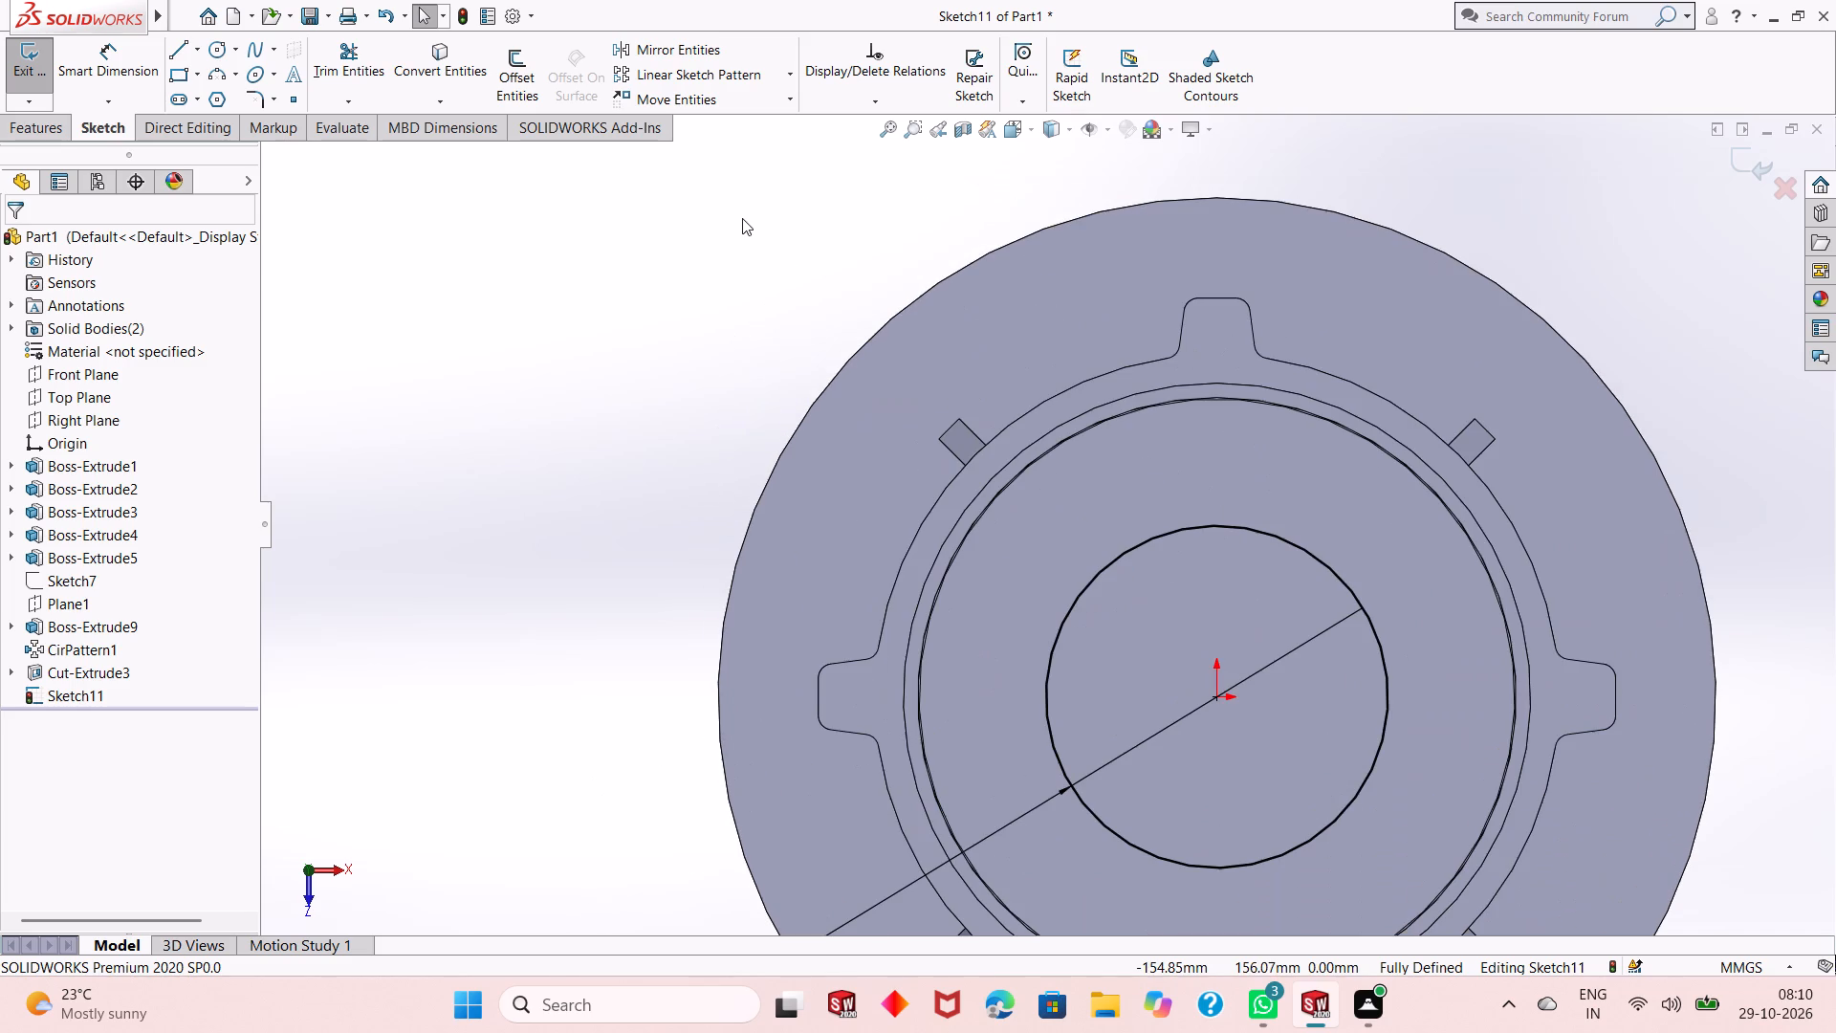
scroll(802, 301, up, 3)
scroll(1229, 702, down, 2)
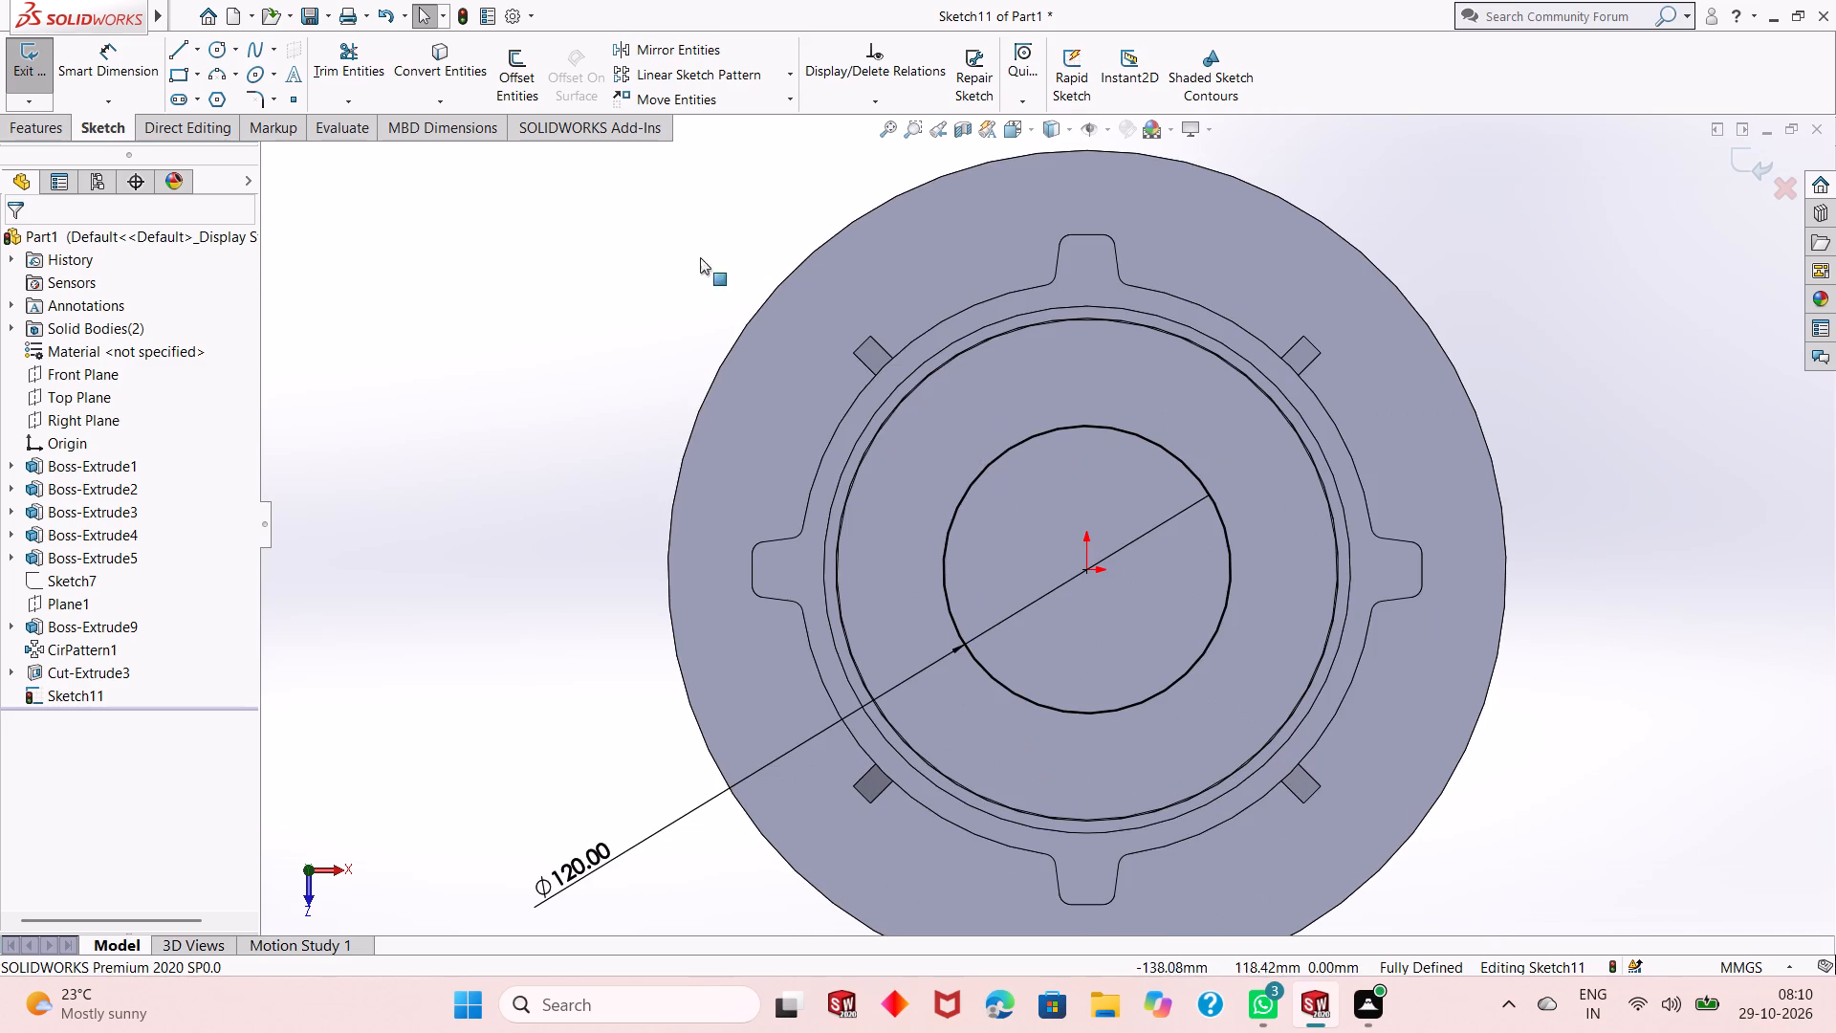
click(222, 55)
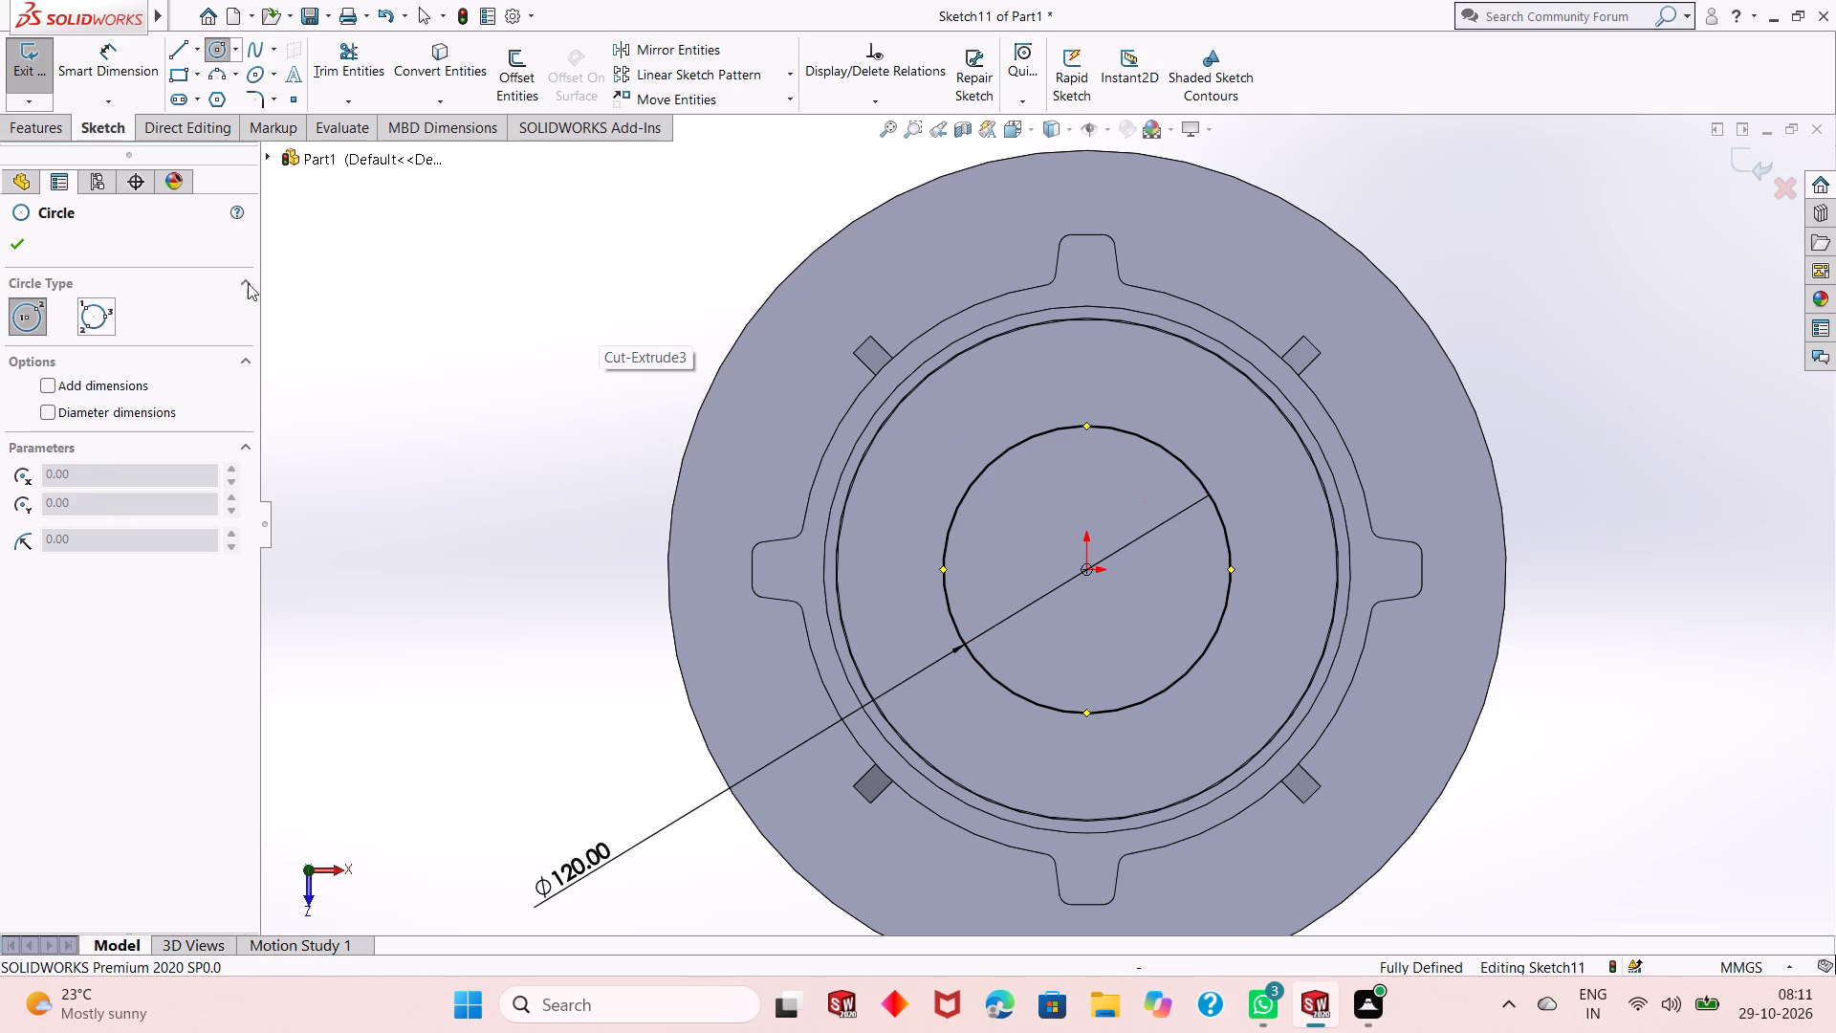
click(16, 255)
Set the bore-floor circle's diameter to 130 mm.
scroll(873, 519, up, 2)
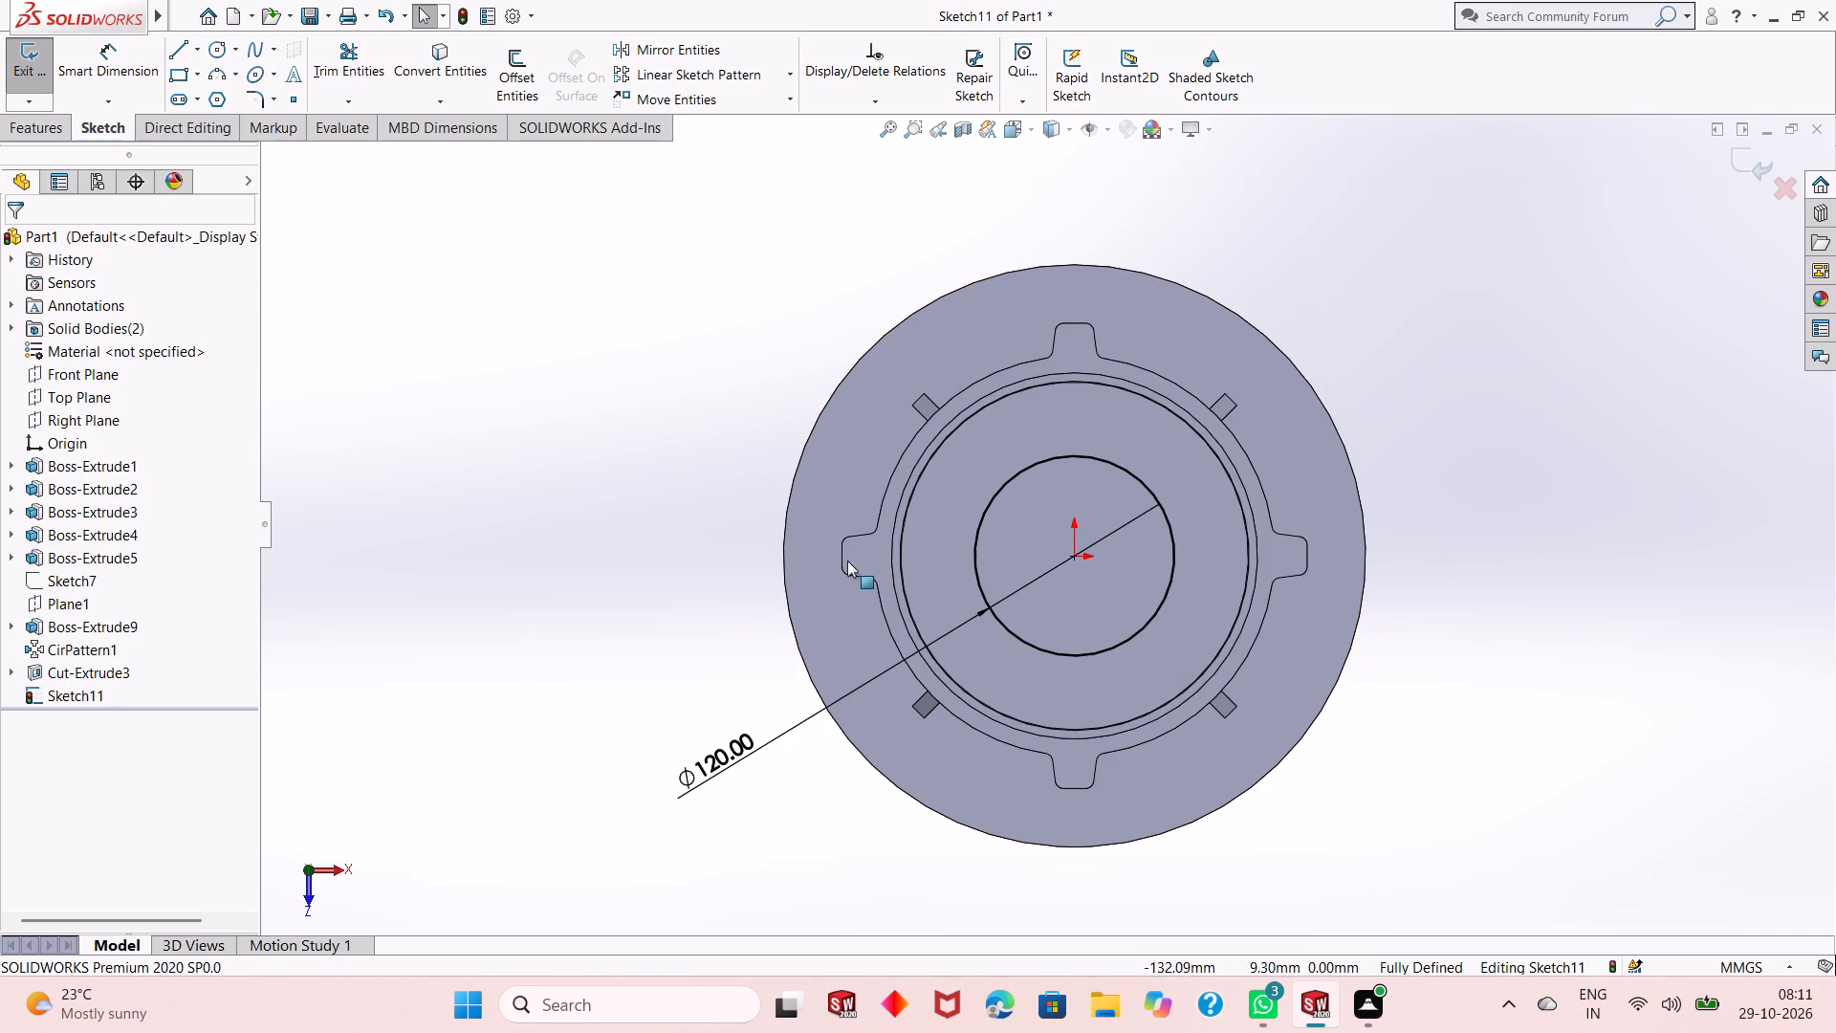
double_click(734, 761)
text(130)
key(Return)
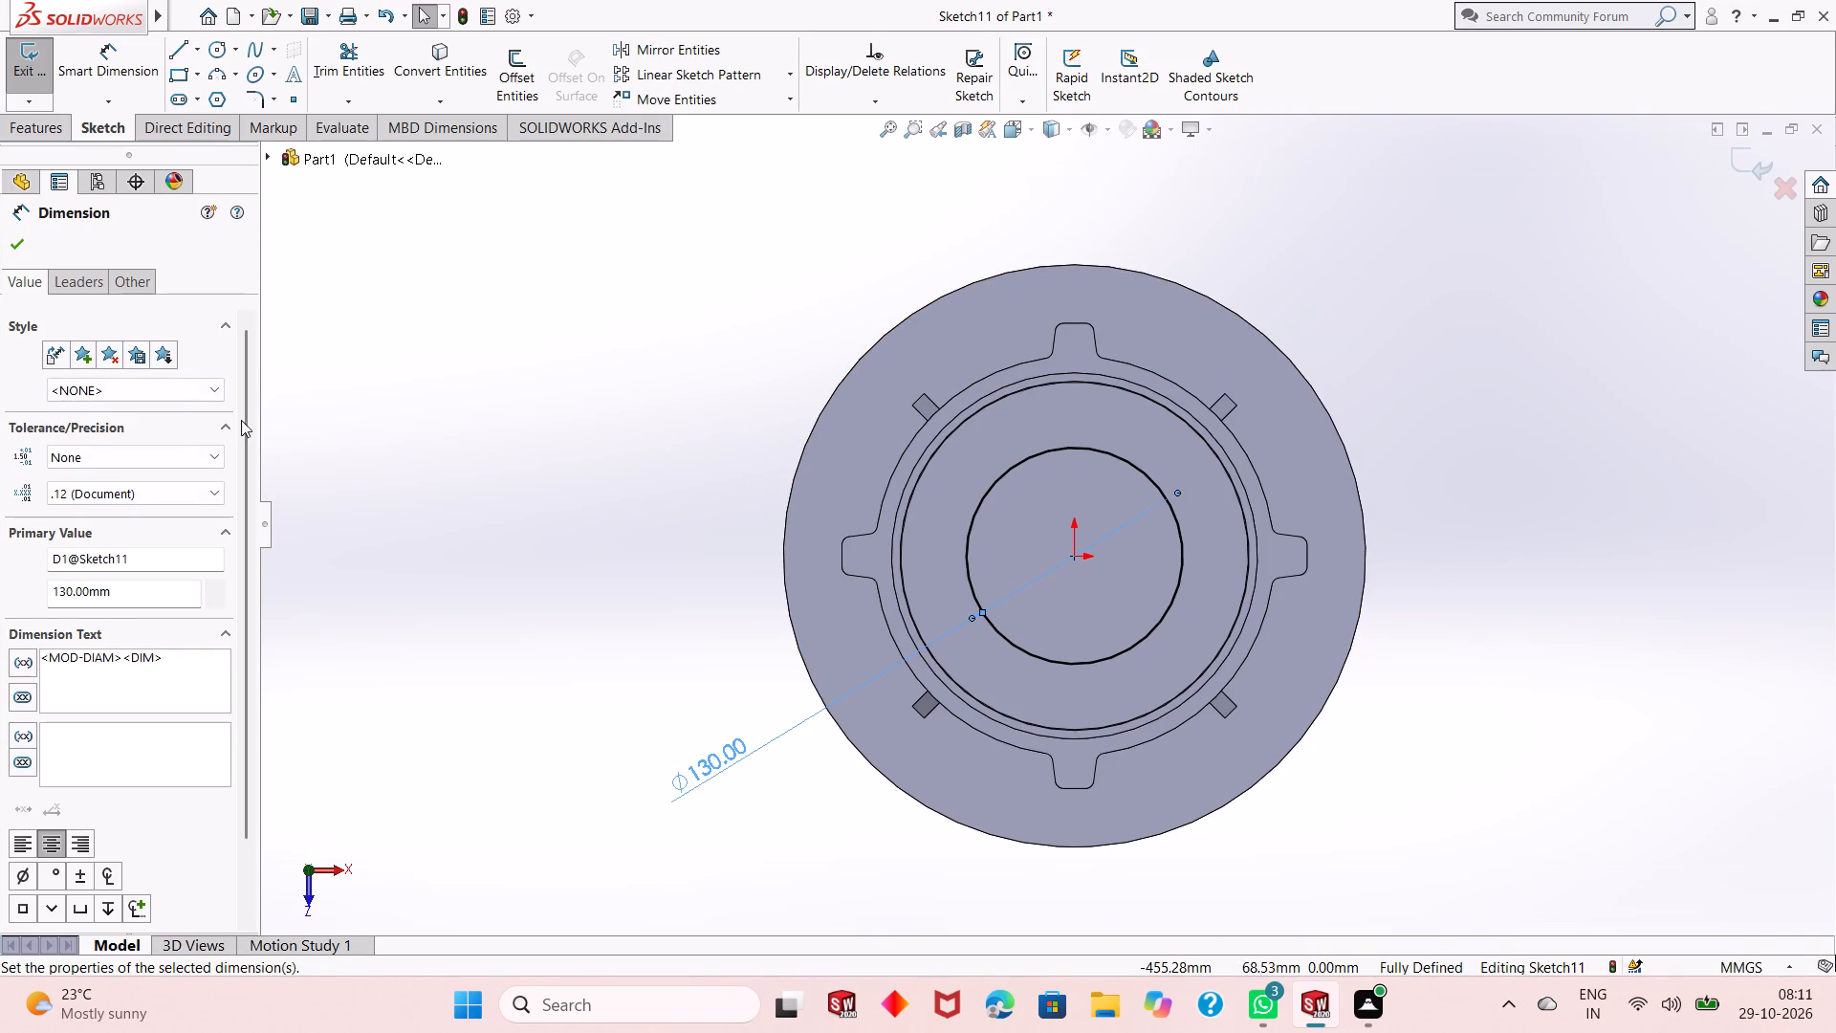
click(3, 241)
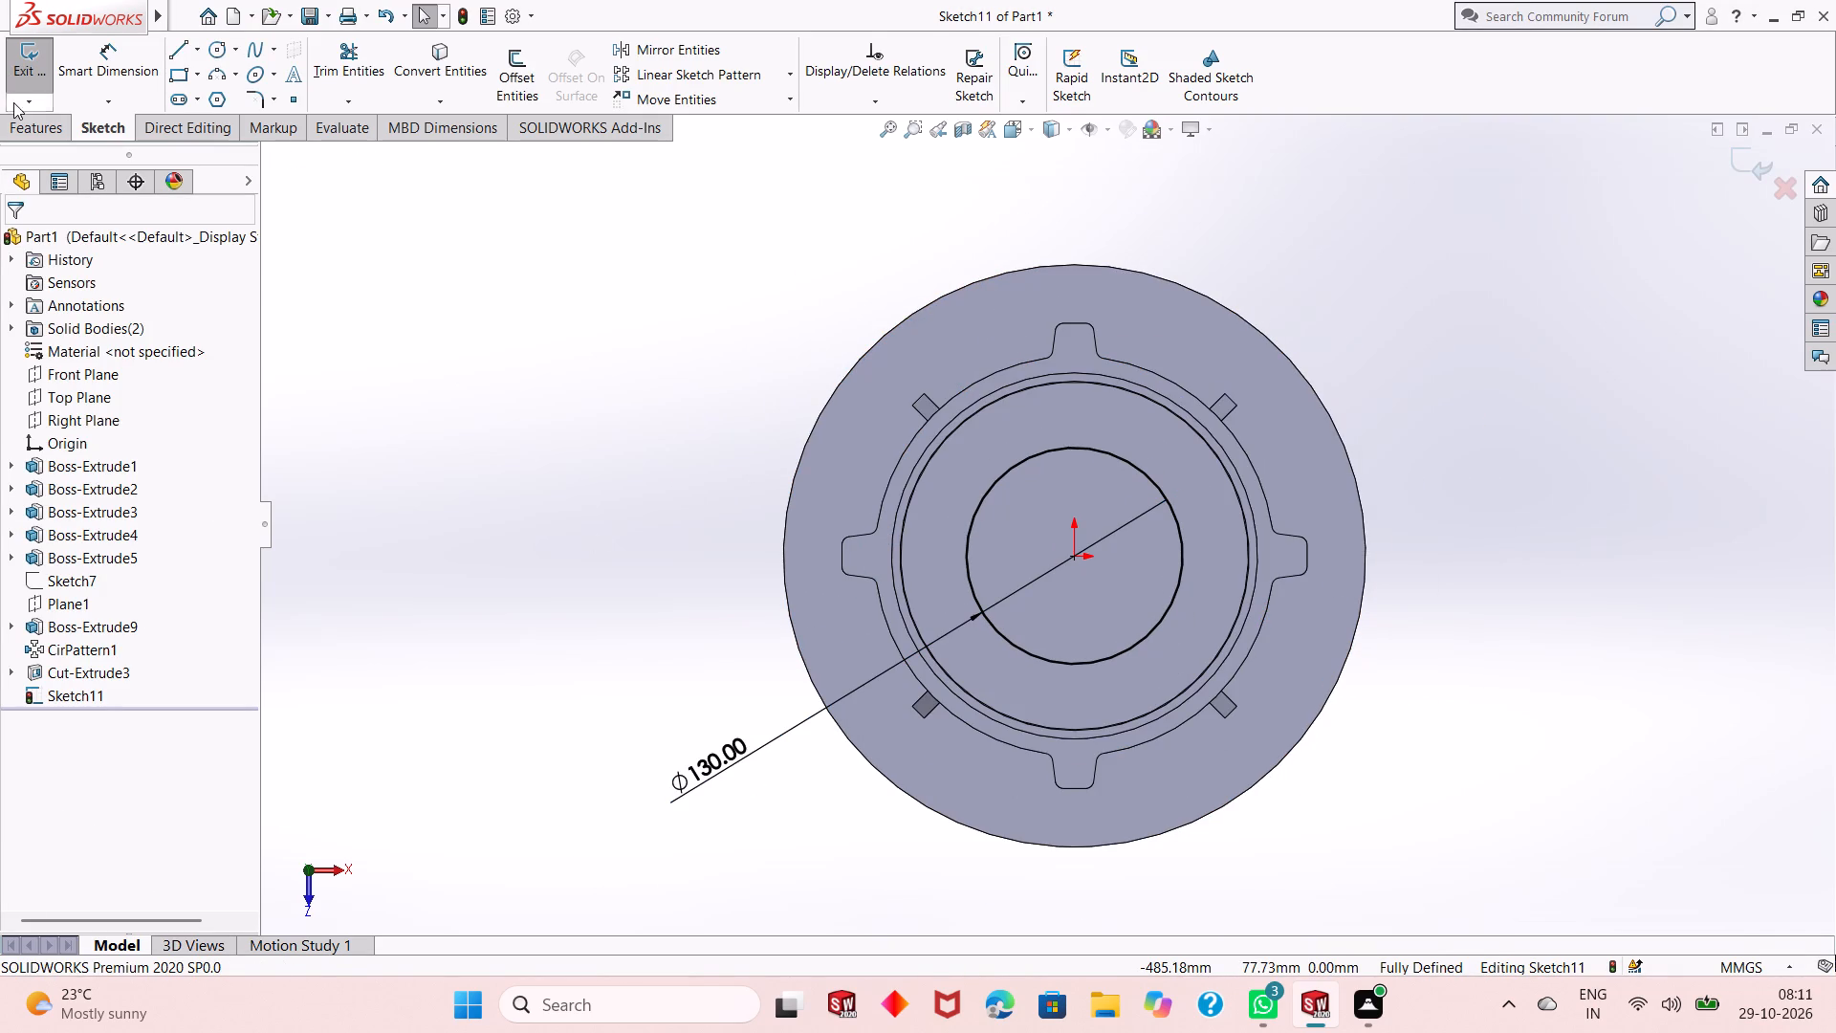
Extrude the 130 mm circle Blind 32 mm upward from the bore floor, with Merge result on.
click(18, 126)
click(55, 91)
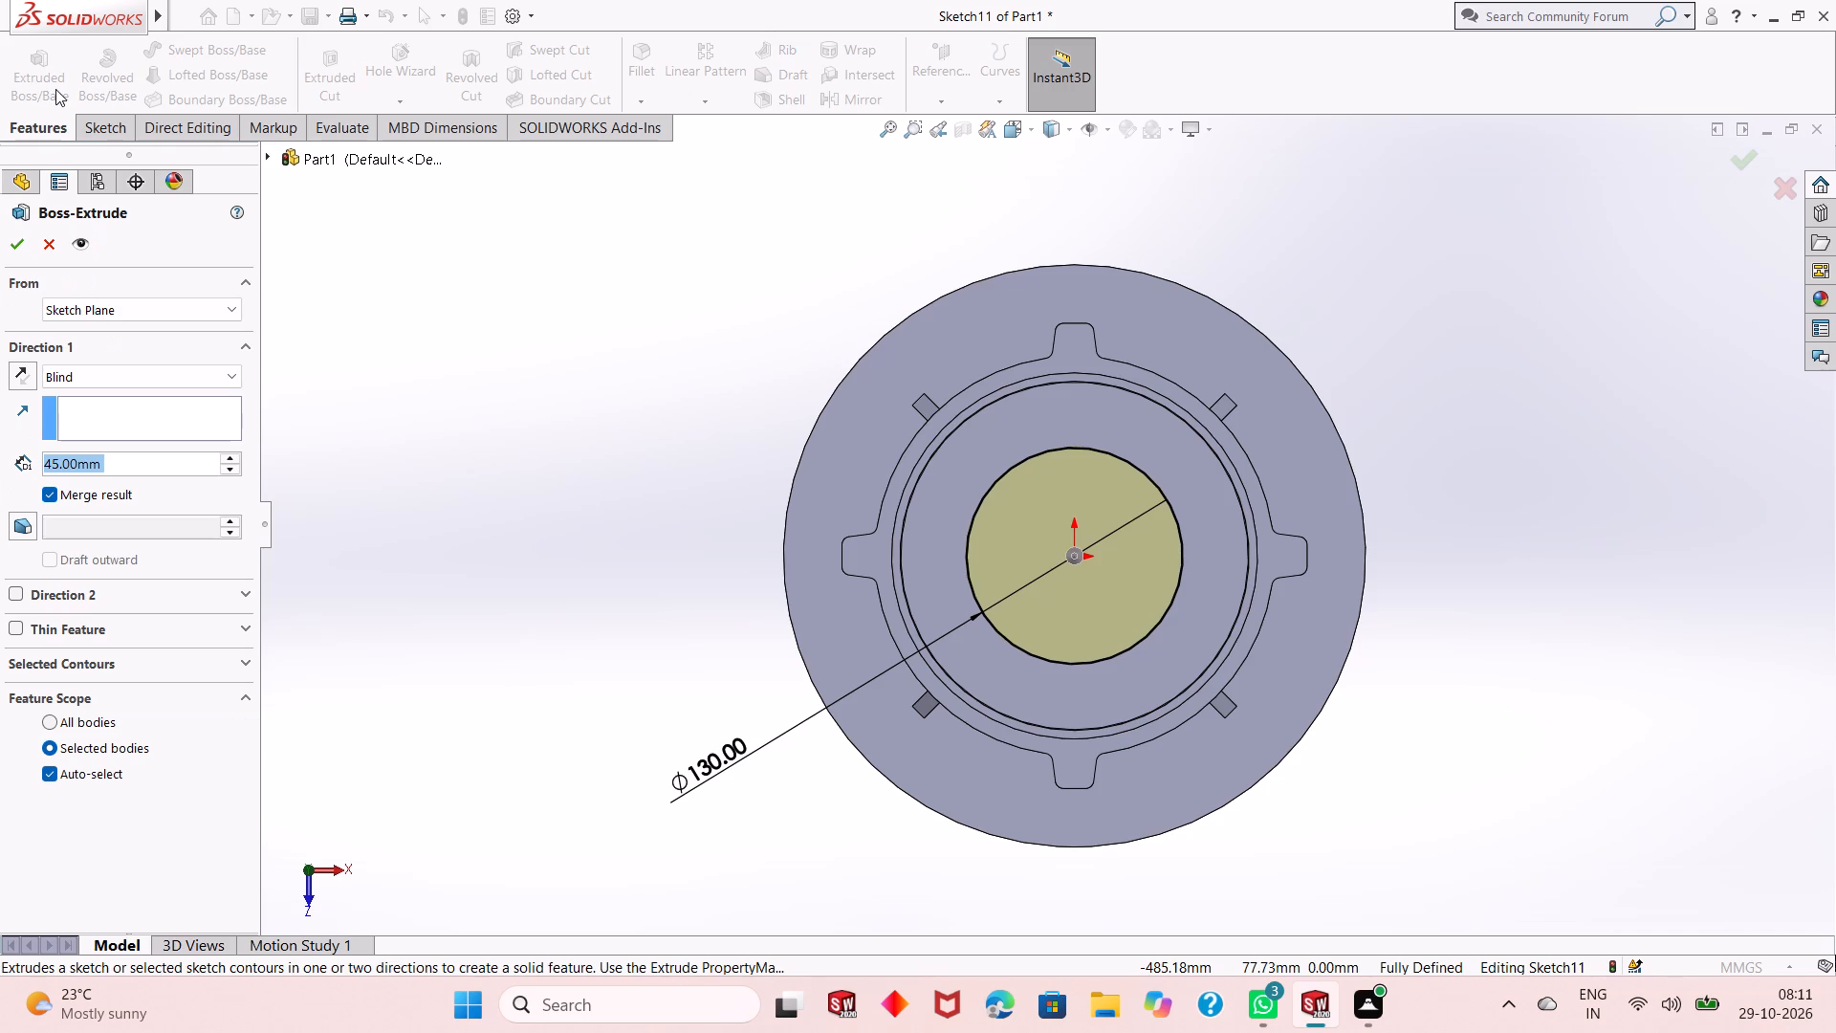
text(32)
key(Return)
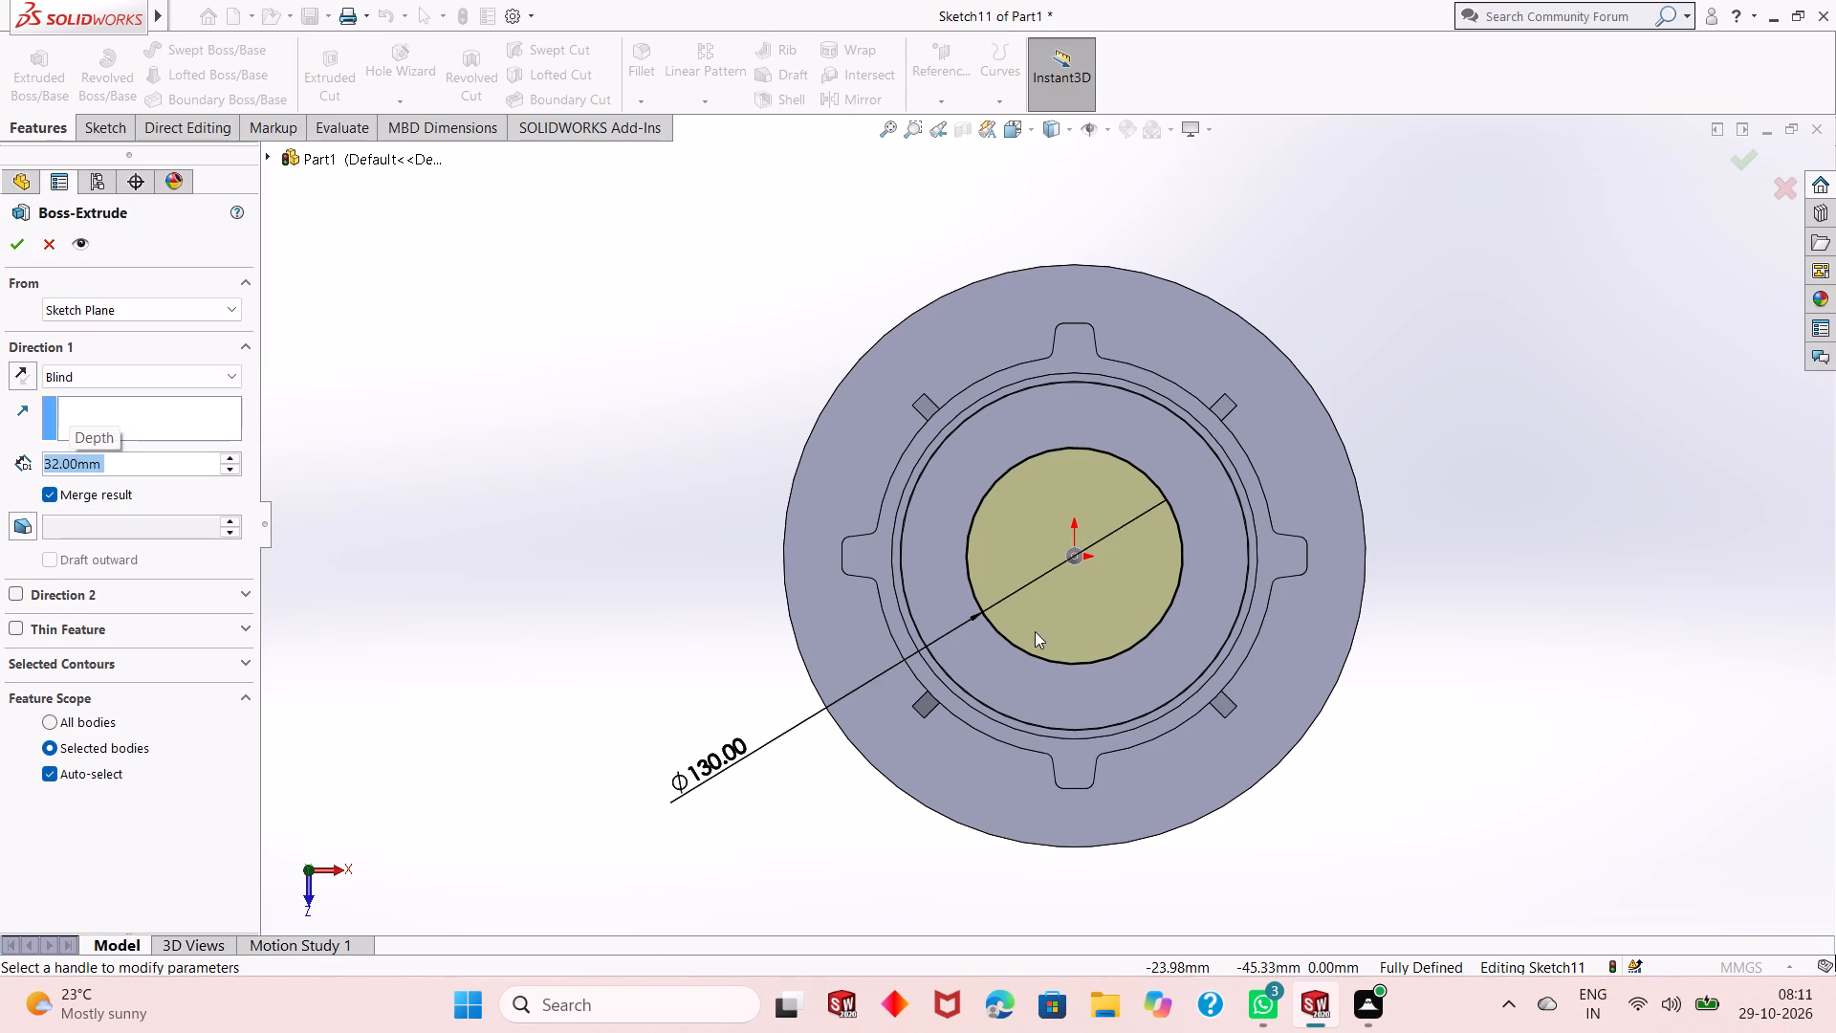
middle_drag(1035, 631, 1064, 394)
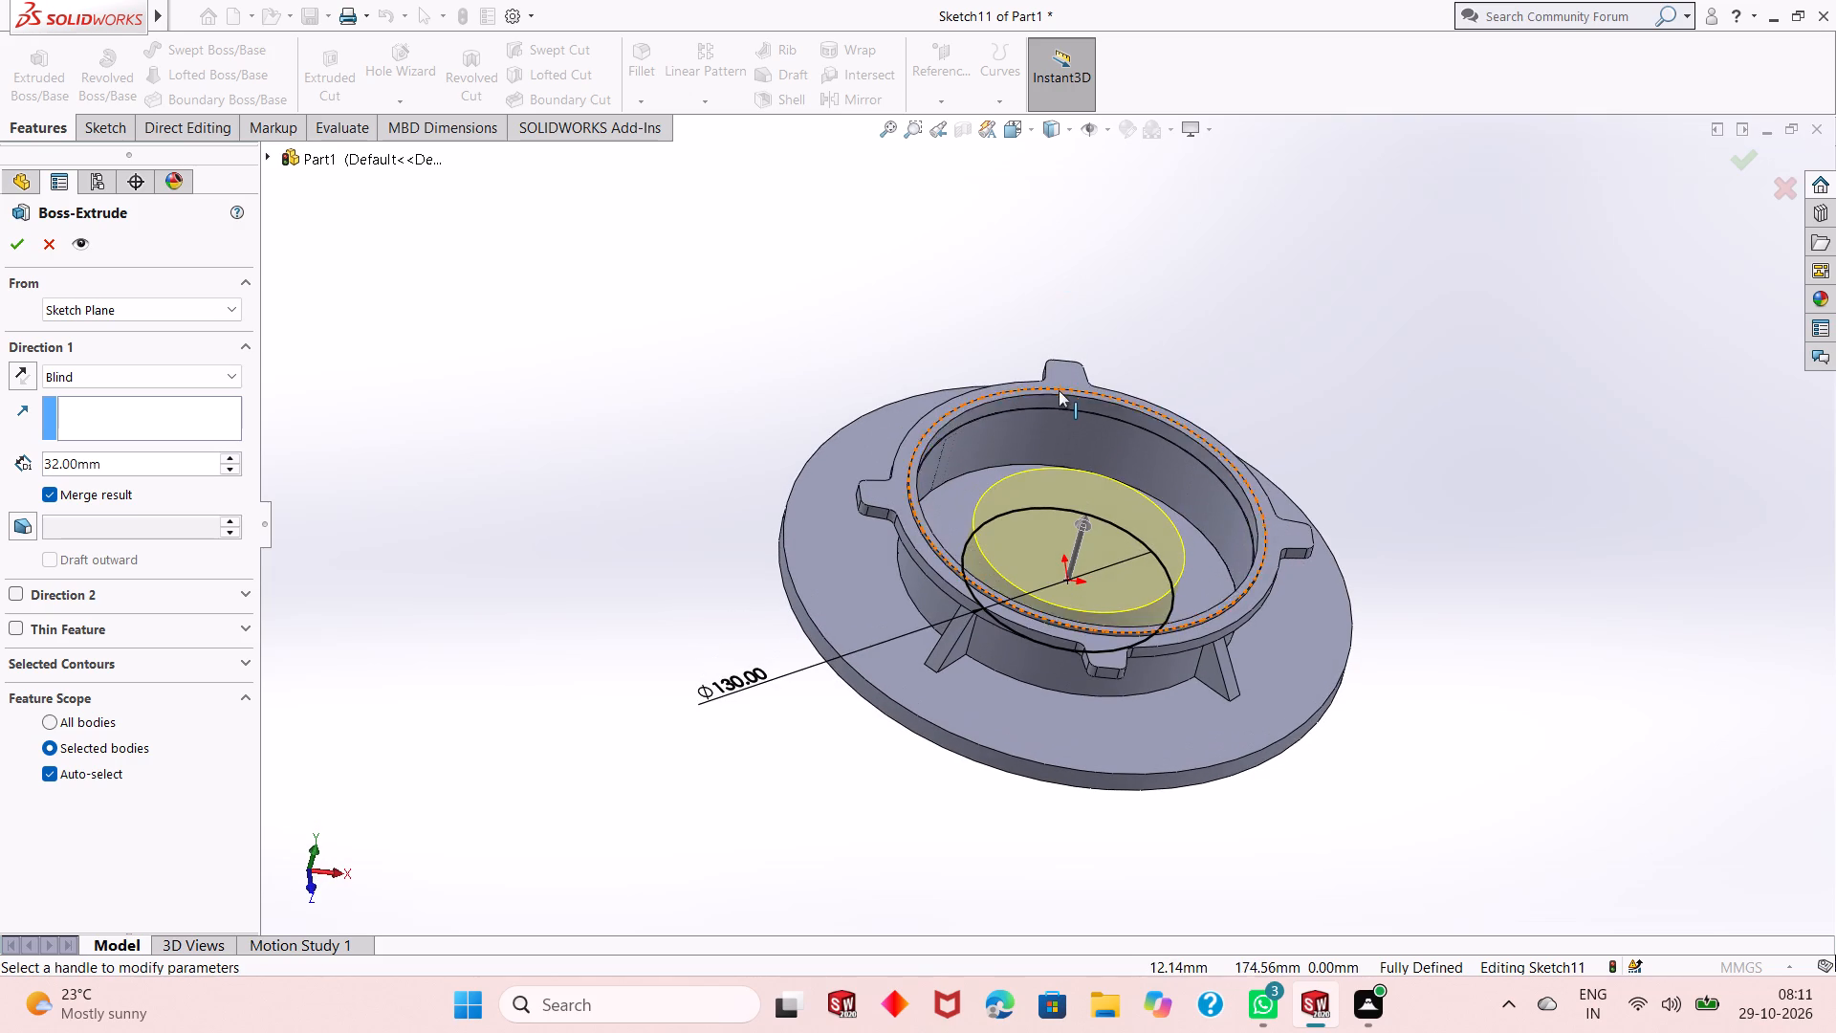
middle_drag(1059, 393, 1060, 445)
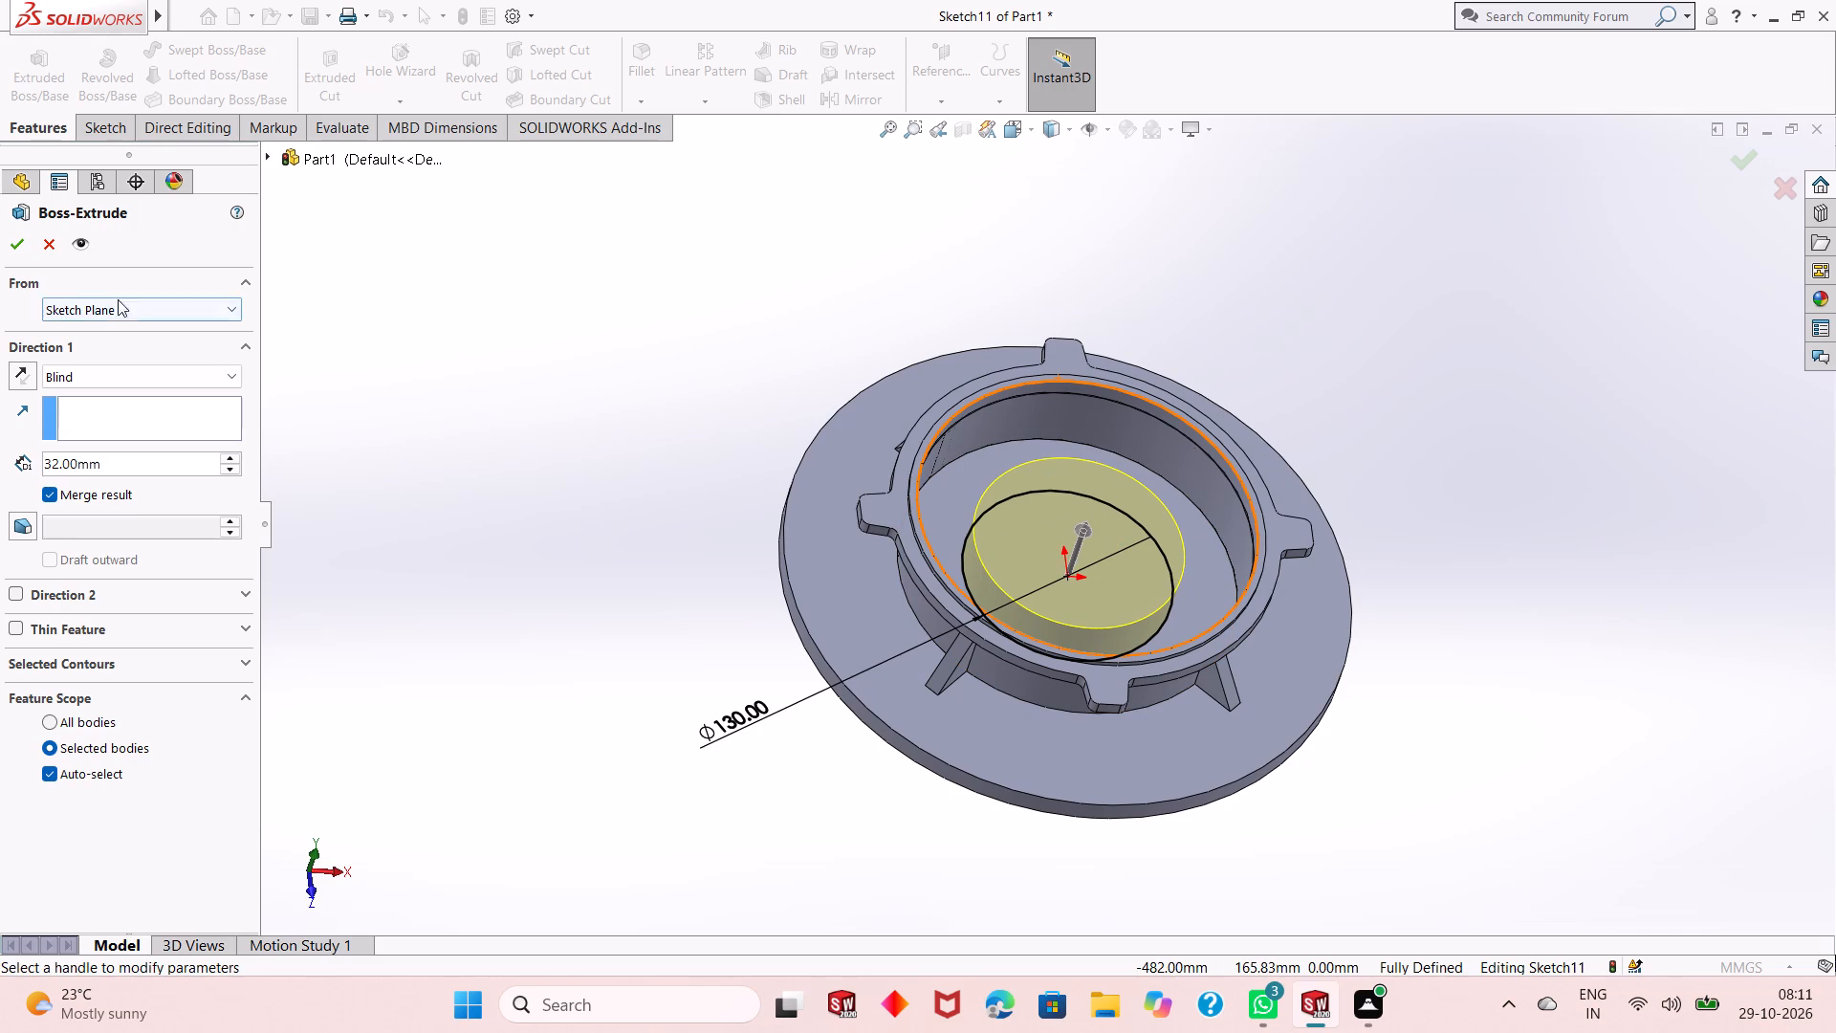
click(112, 452)
double_click(109, 463)
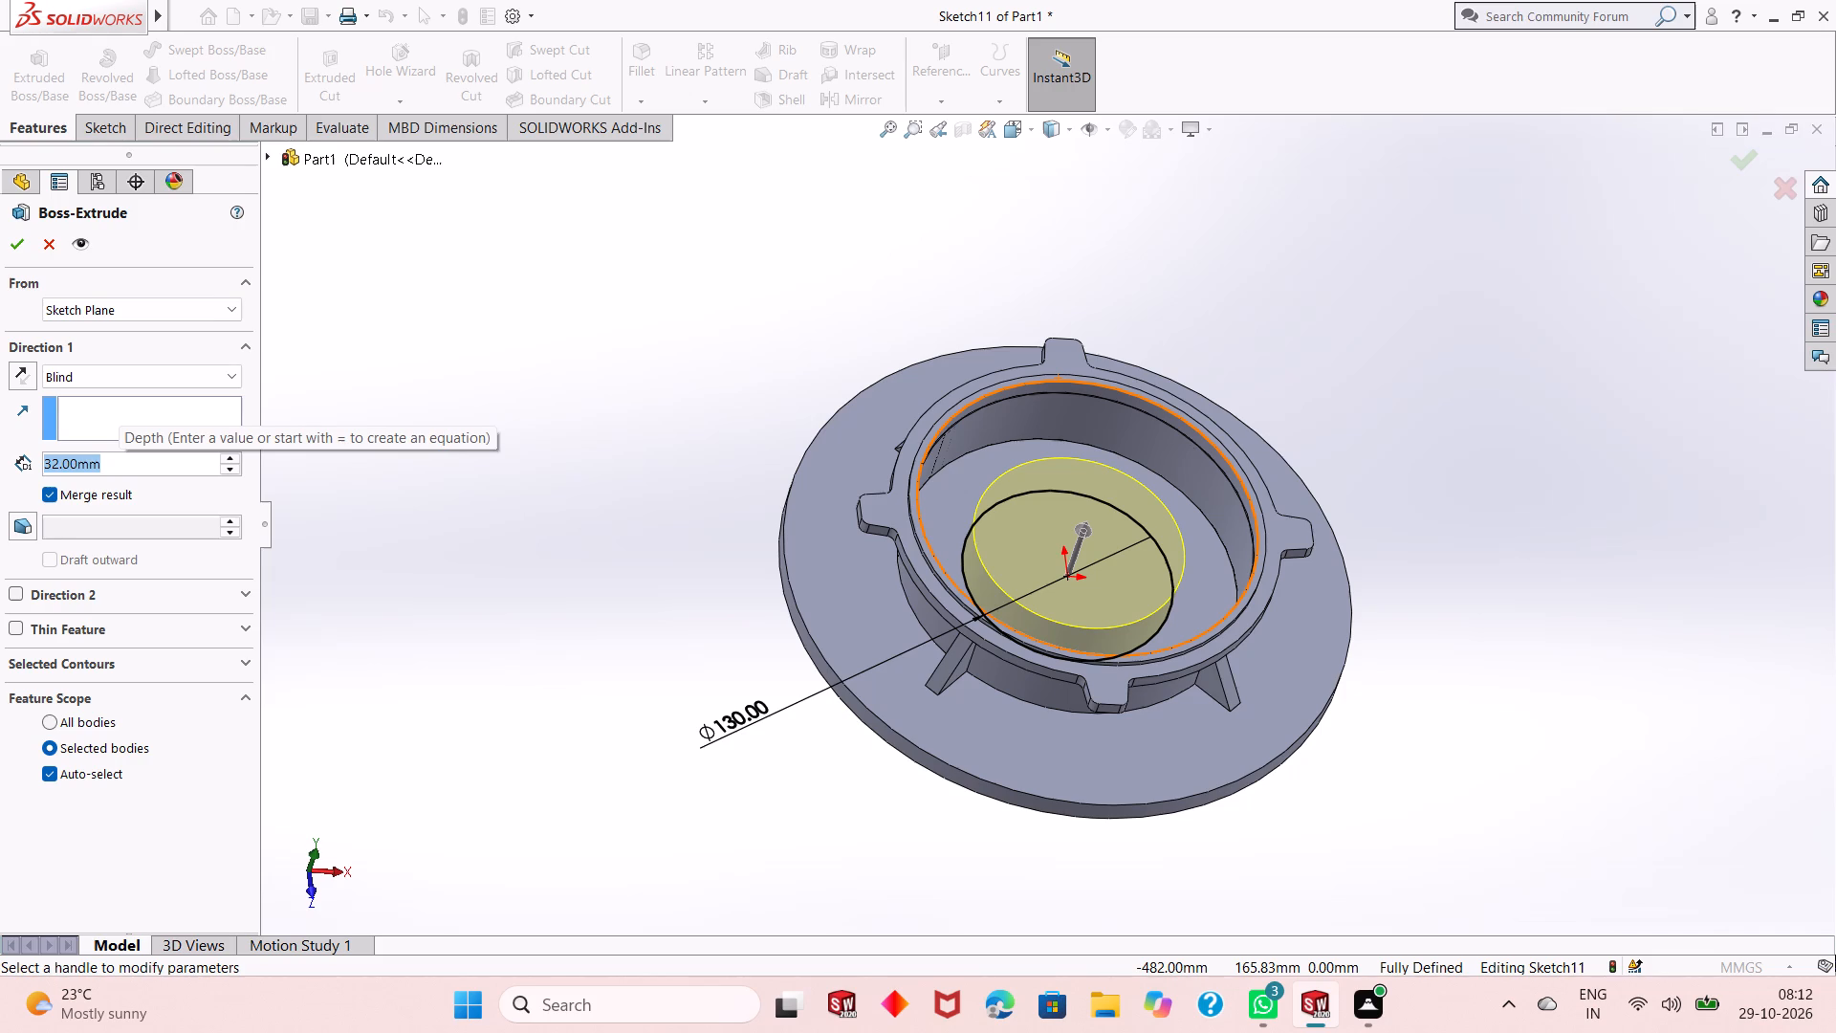
click(18, 244)
click(1401, 429)
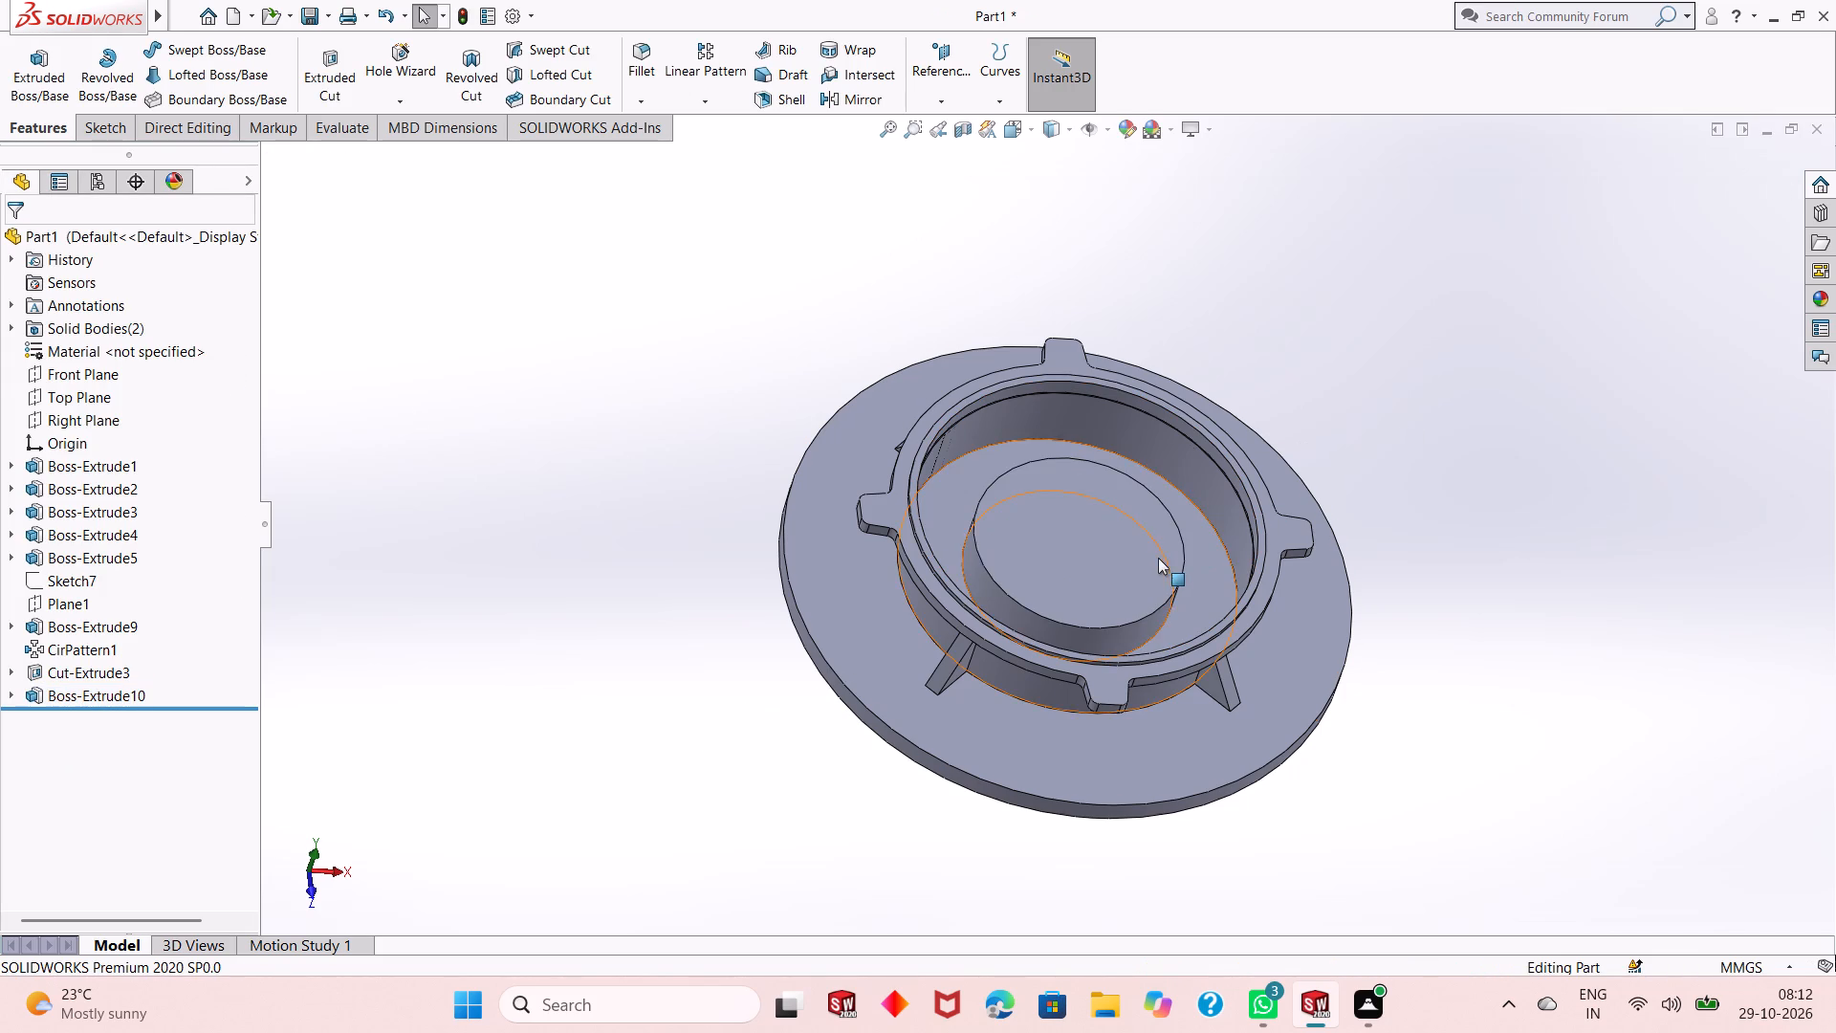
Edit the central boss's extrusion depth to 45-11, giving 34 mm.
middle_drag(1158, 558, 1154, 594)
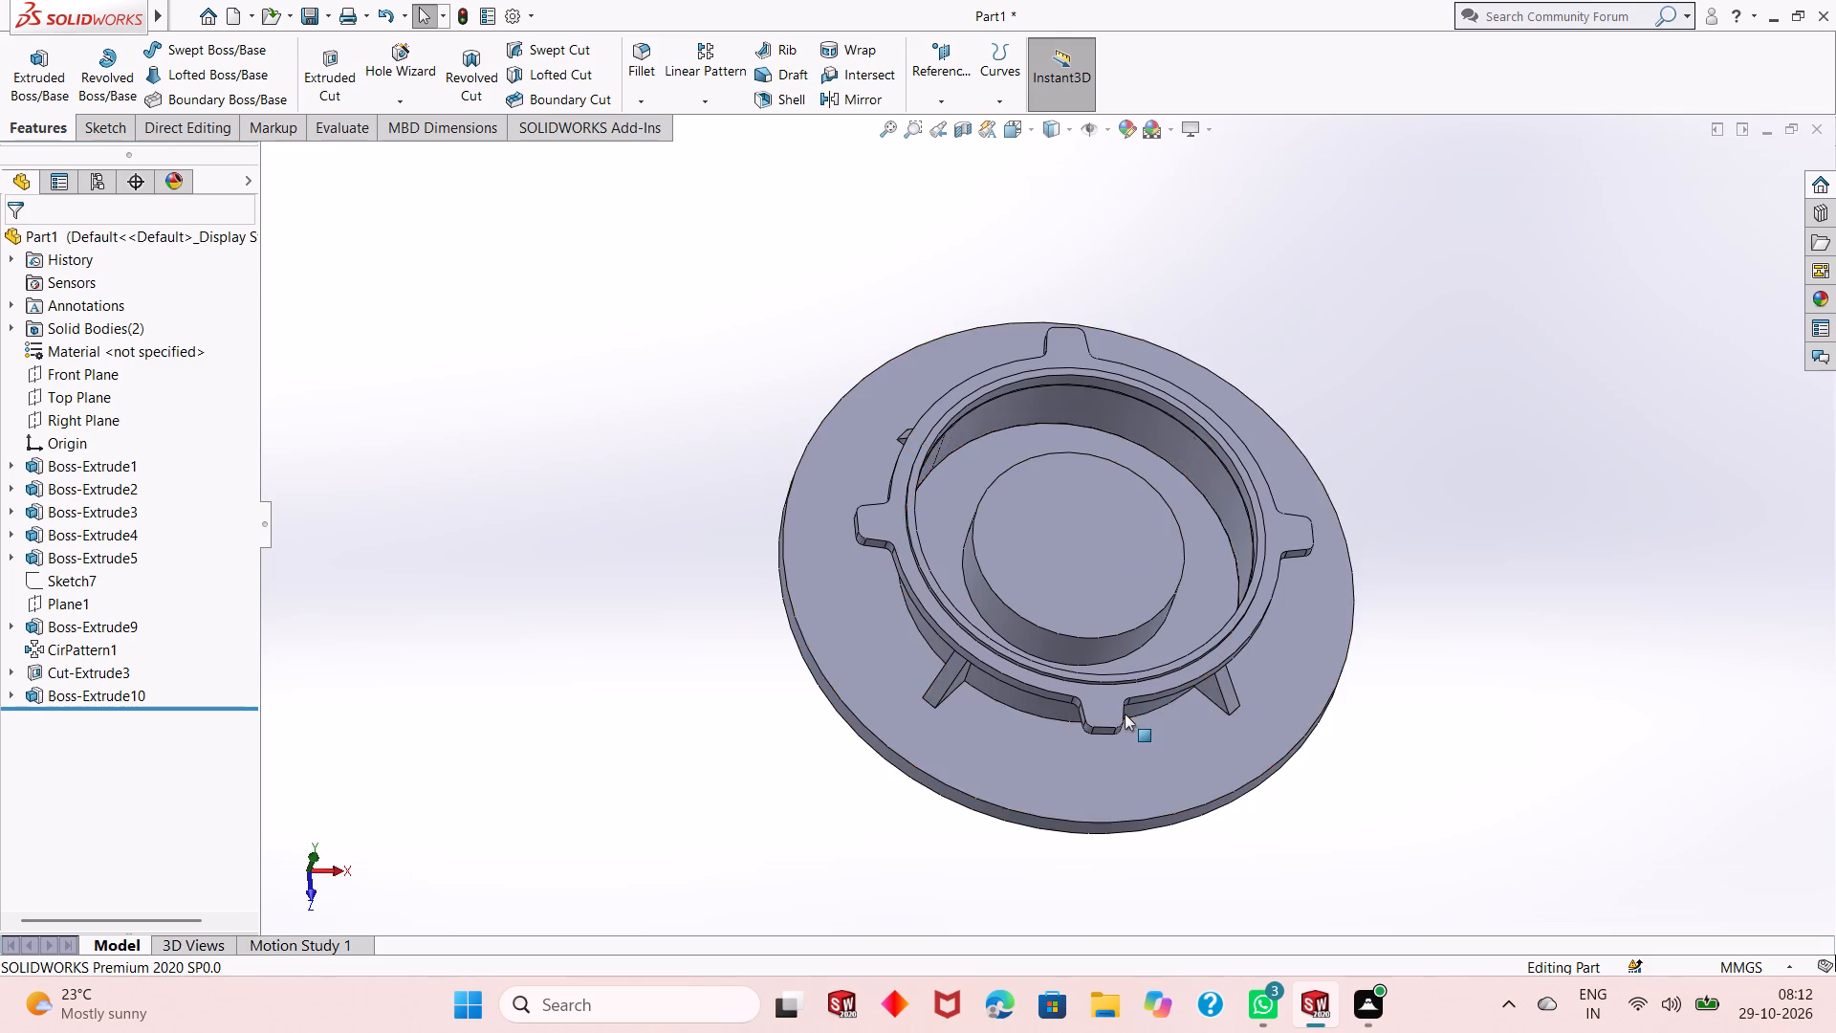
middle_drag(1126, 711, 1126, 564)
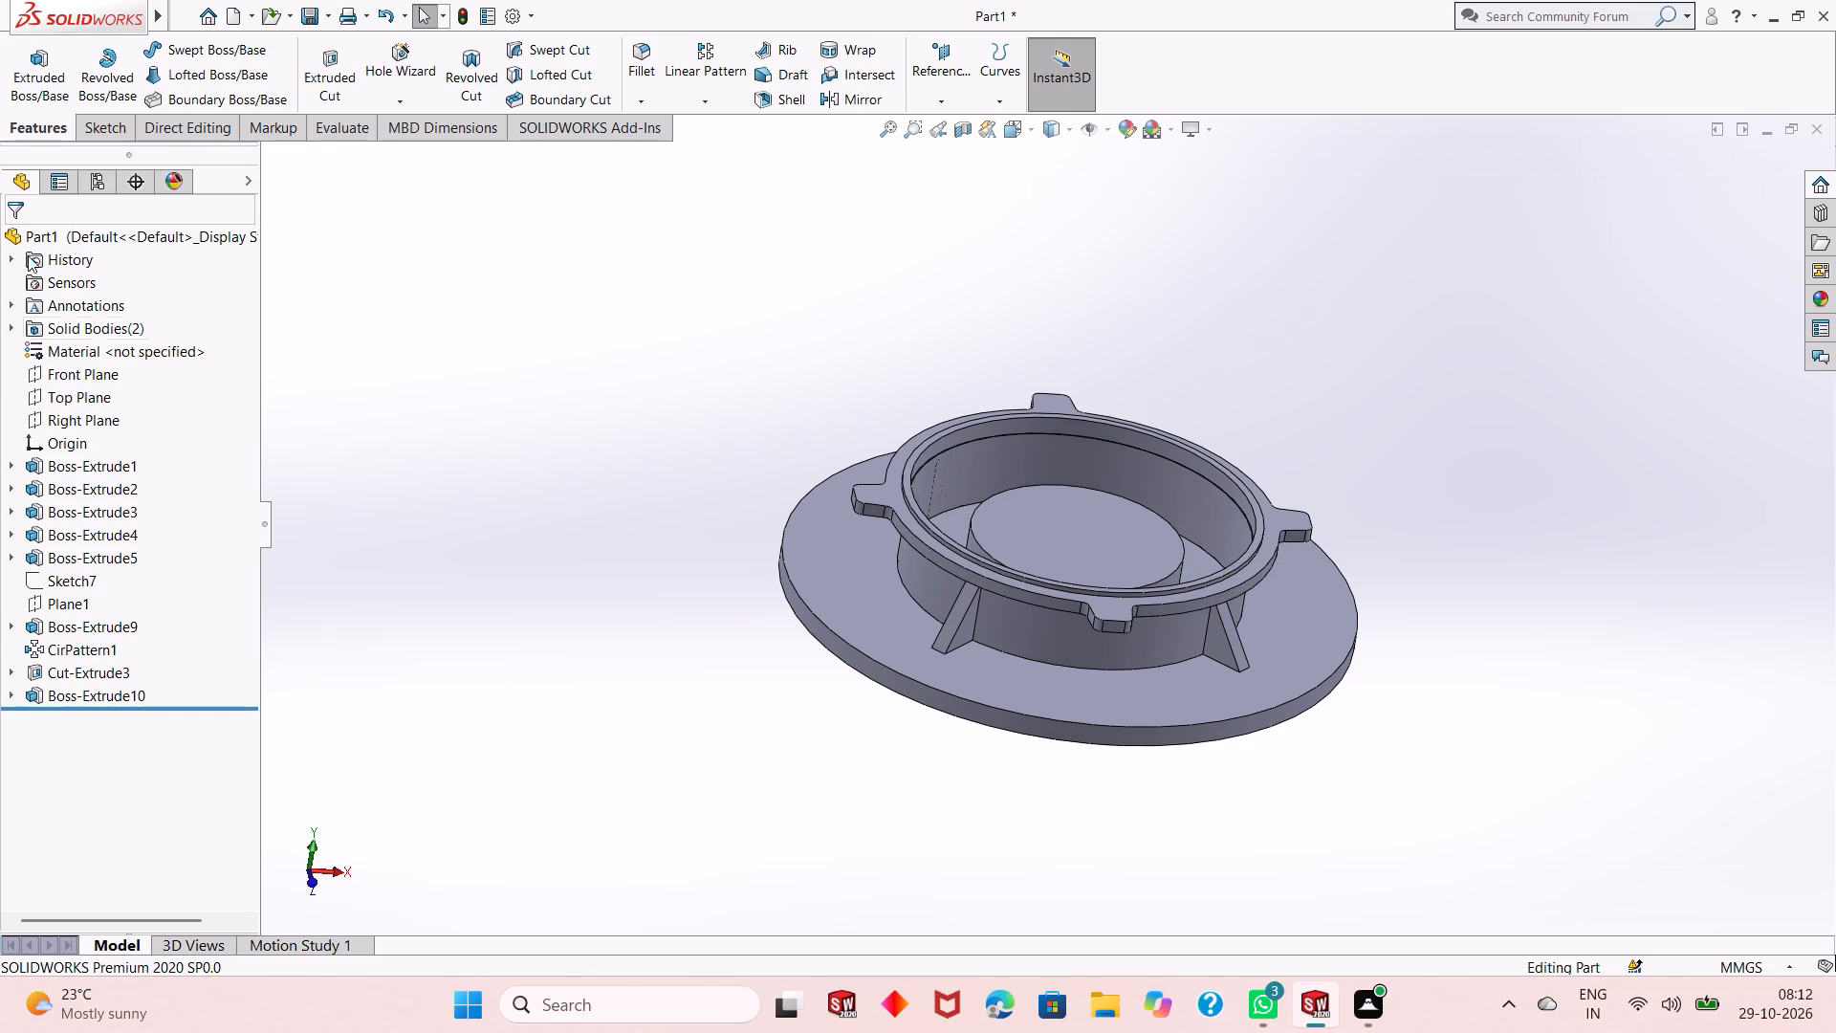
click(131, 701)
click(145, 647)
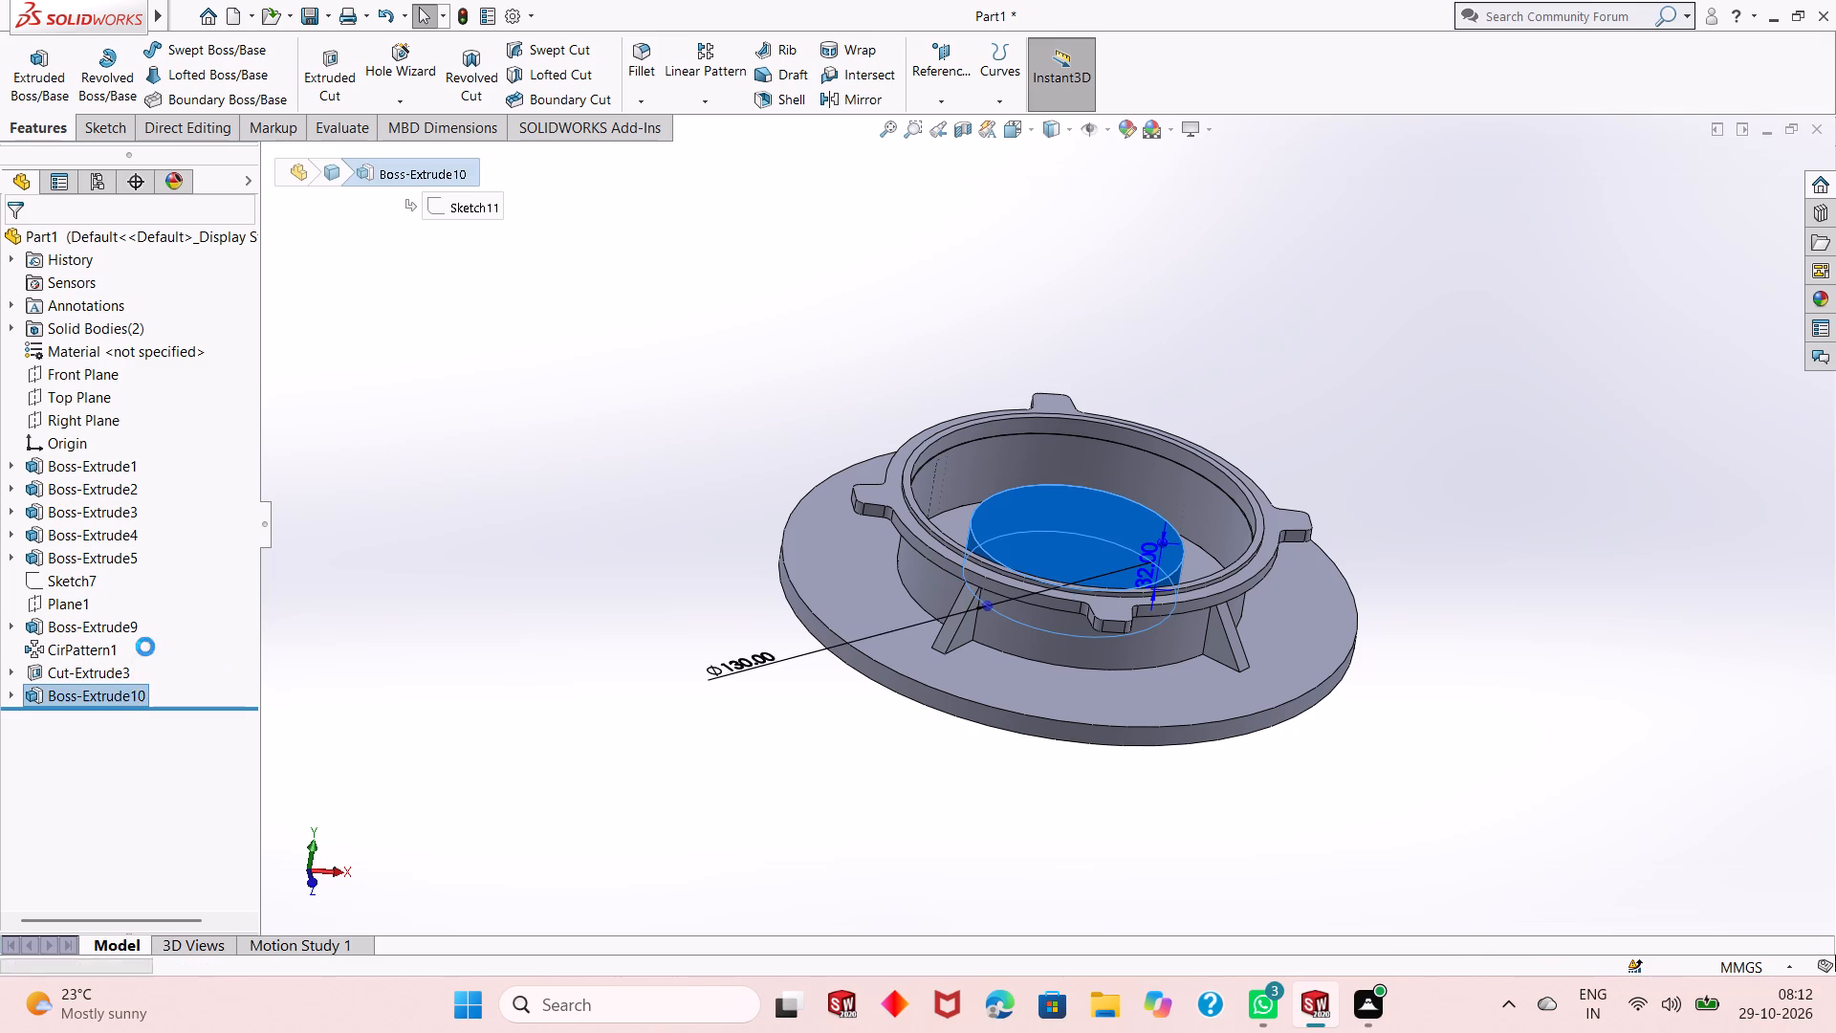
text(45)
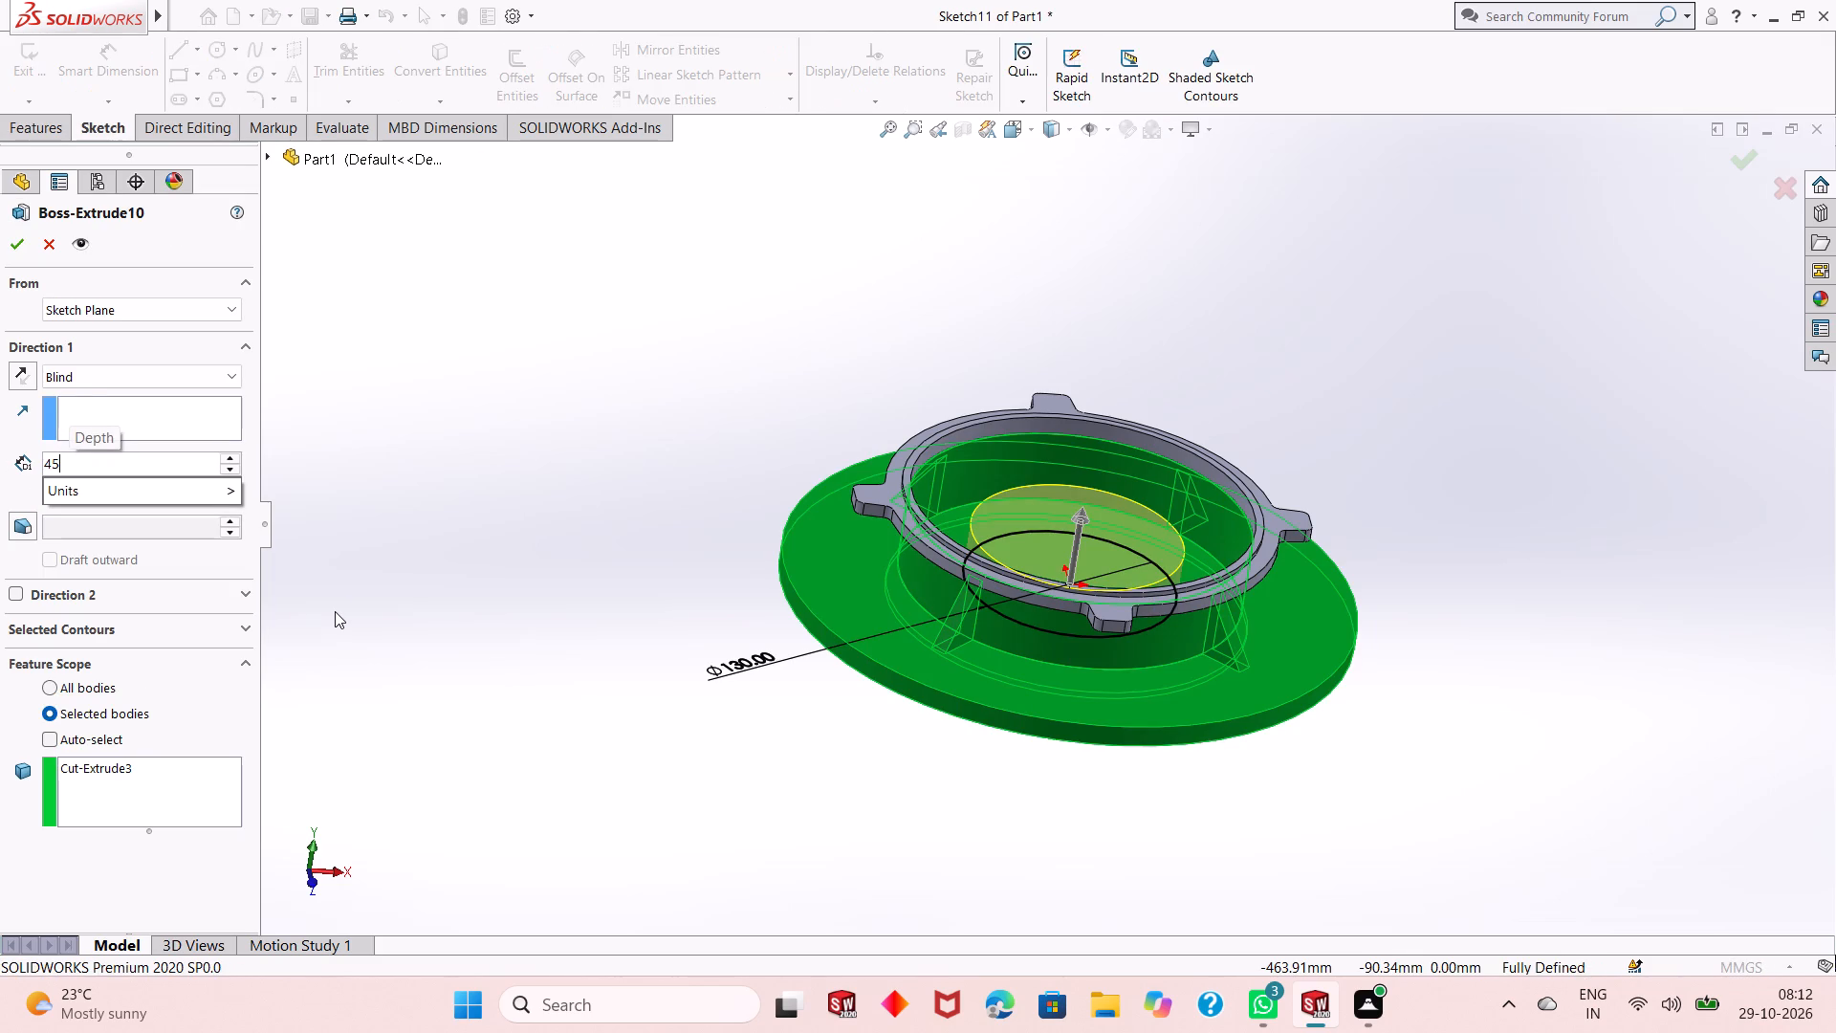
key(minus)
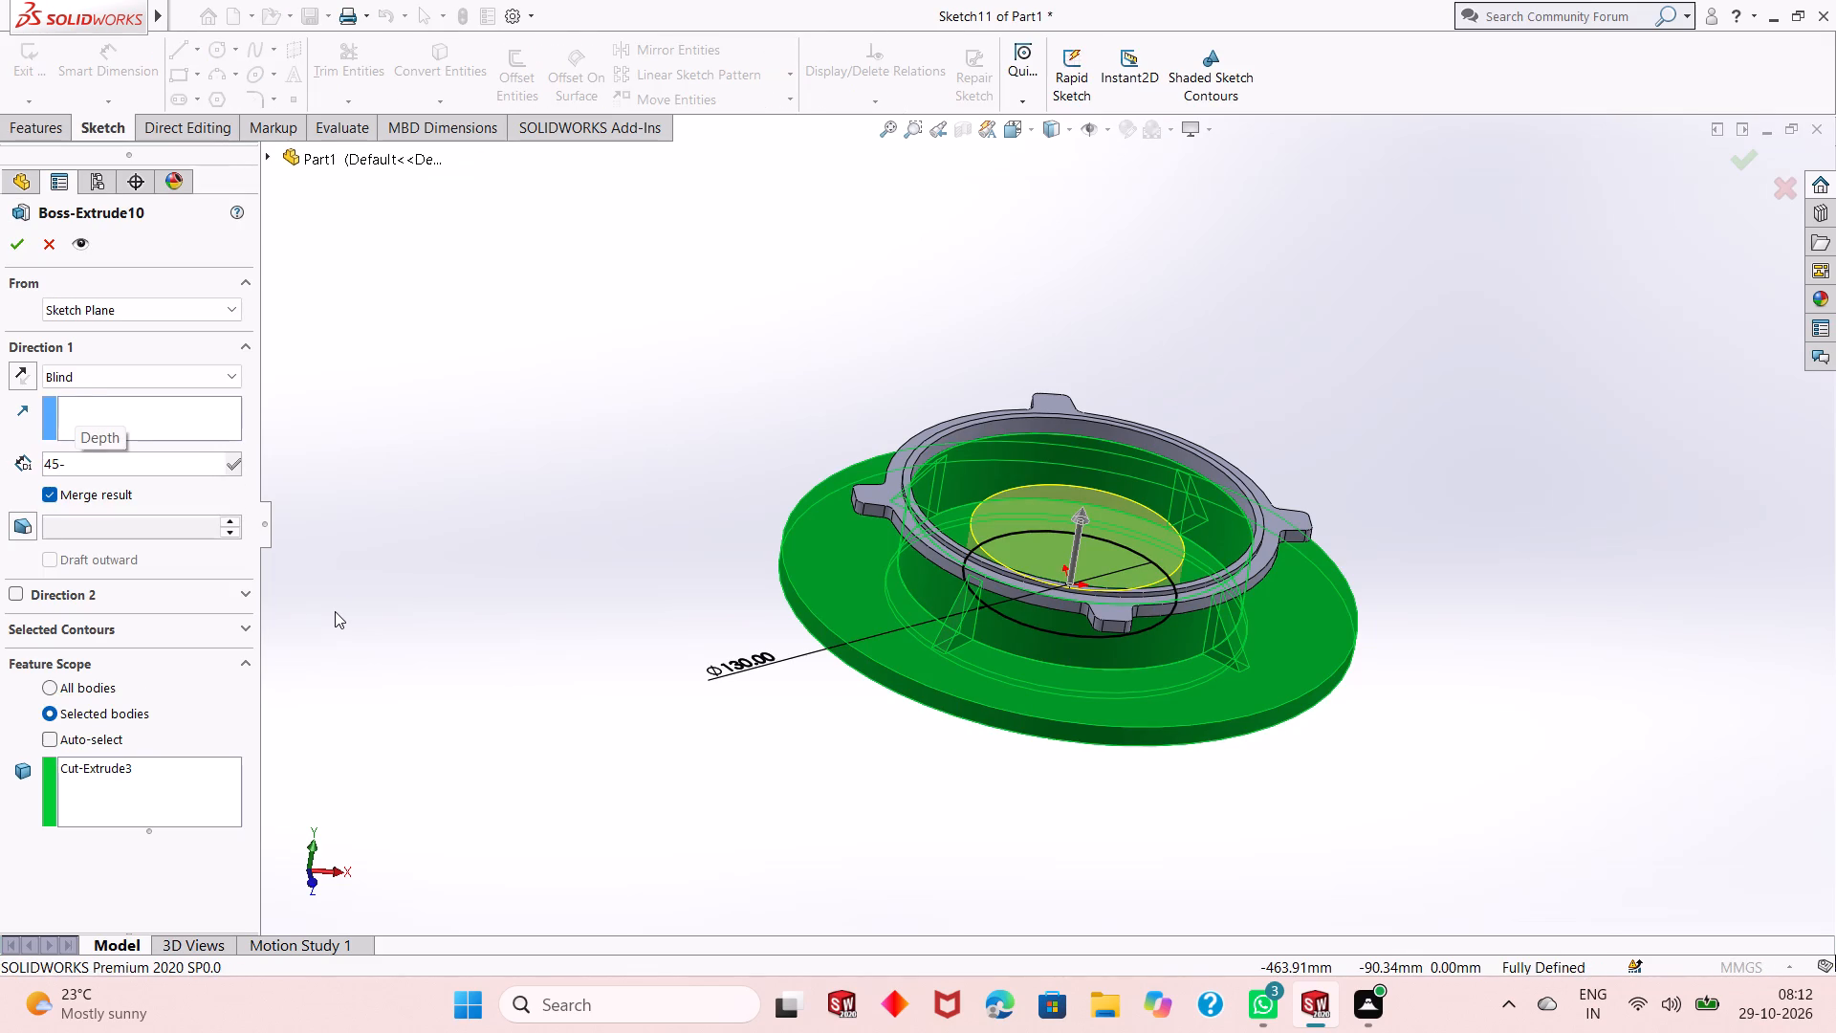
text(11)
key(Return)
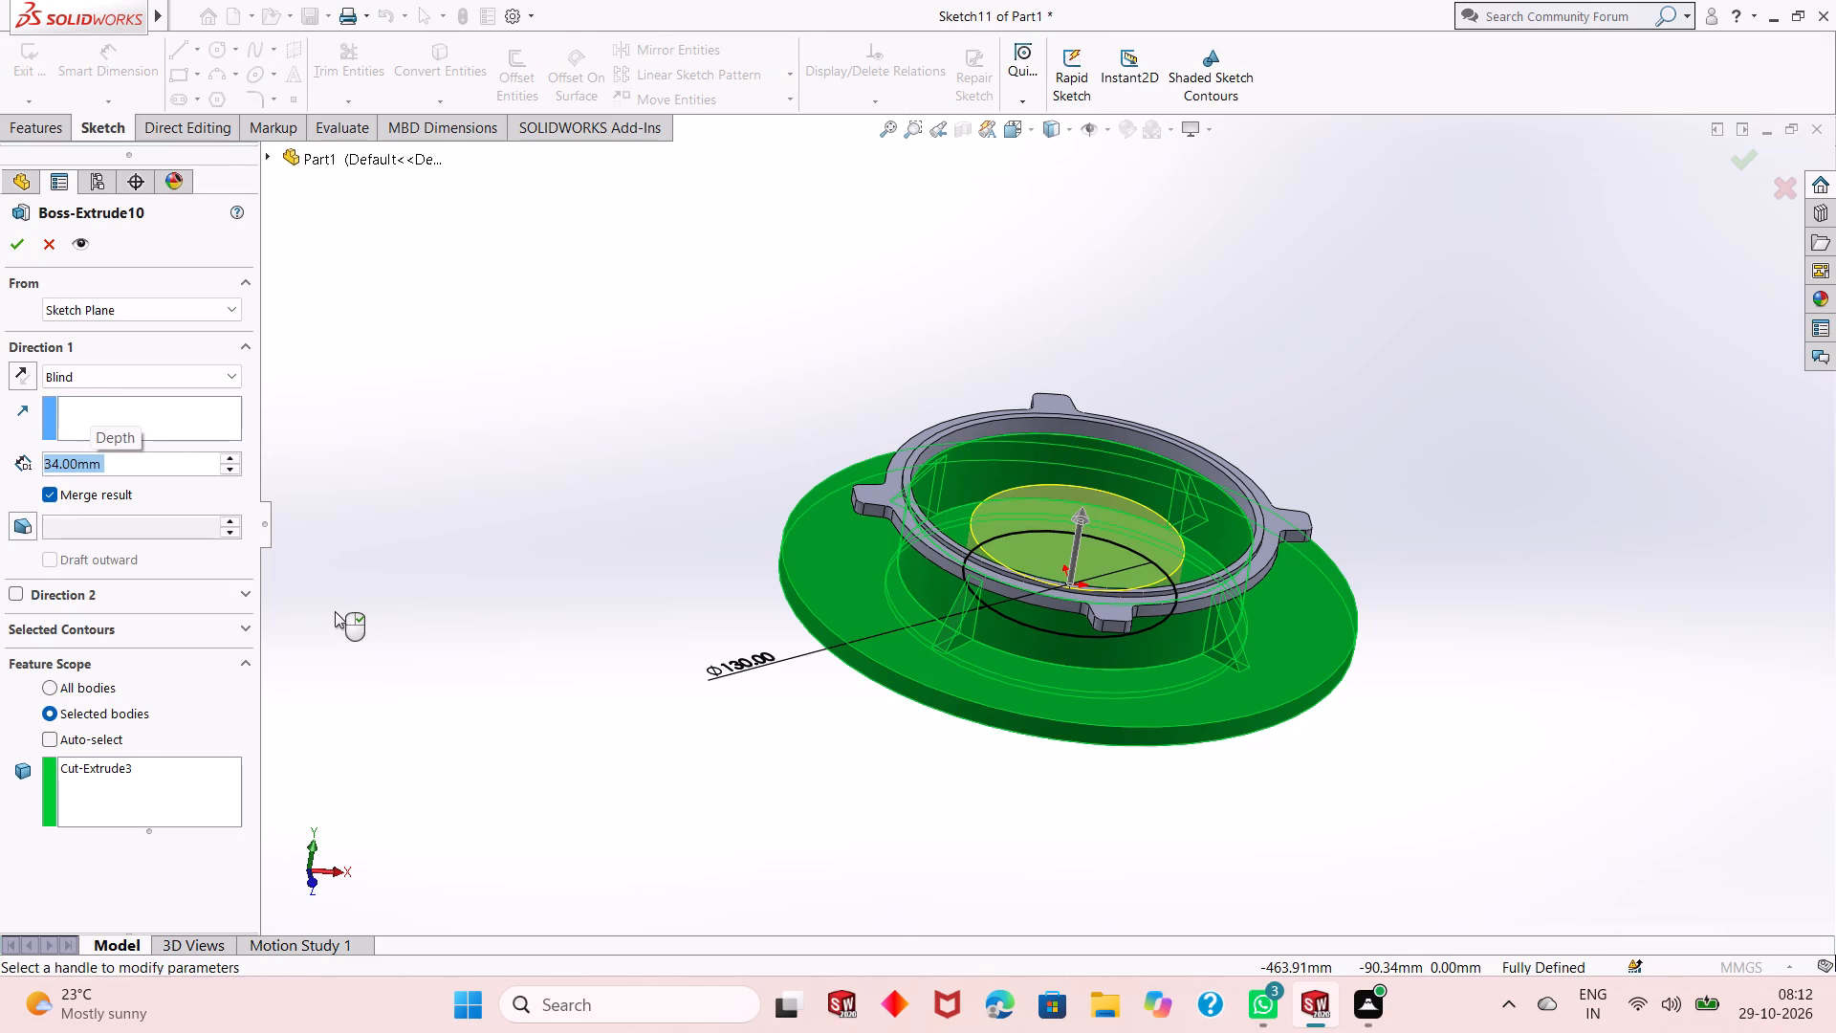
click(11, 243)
Examine the central boss's height relative to the bore wall and rim from several angles.
middle_drag(1044, 521, 1059, 639)
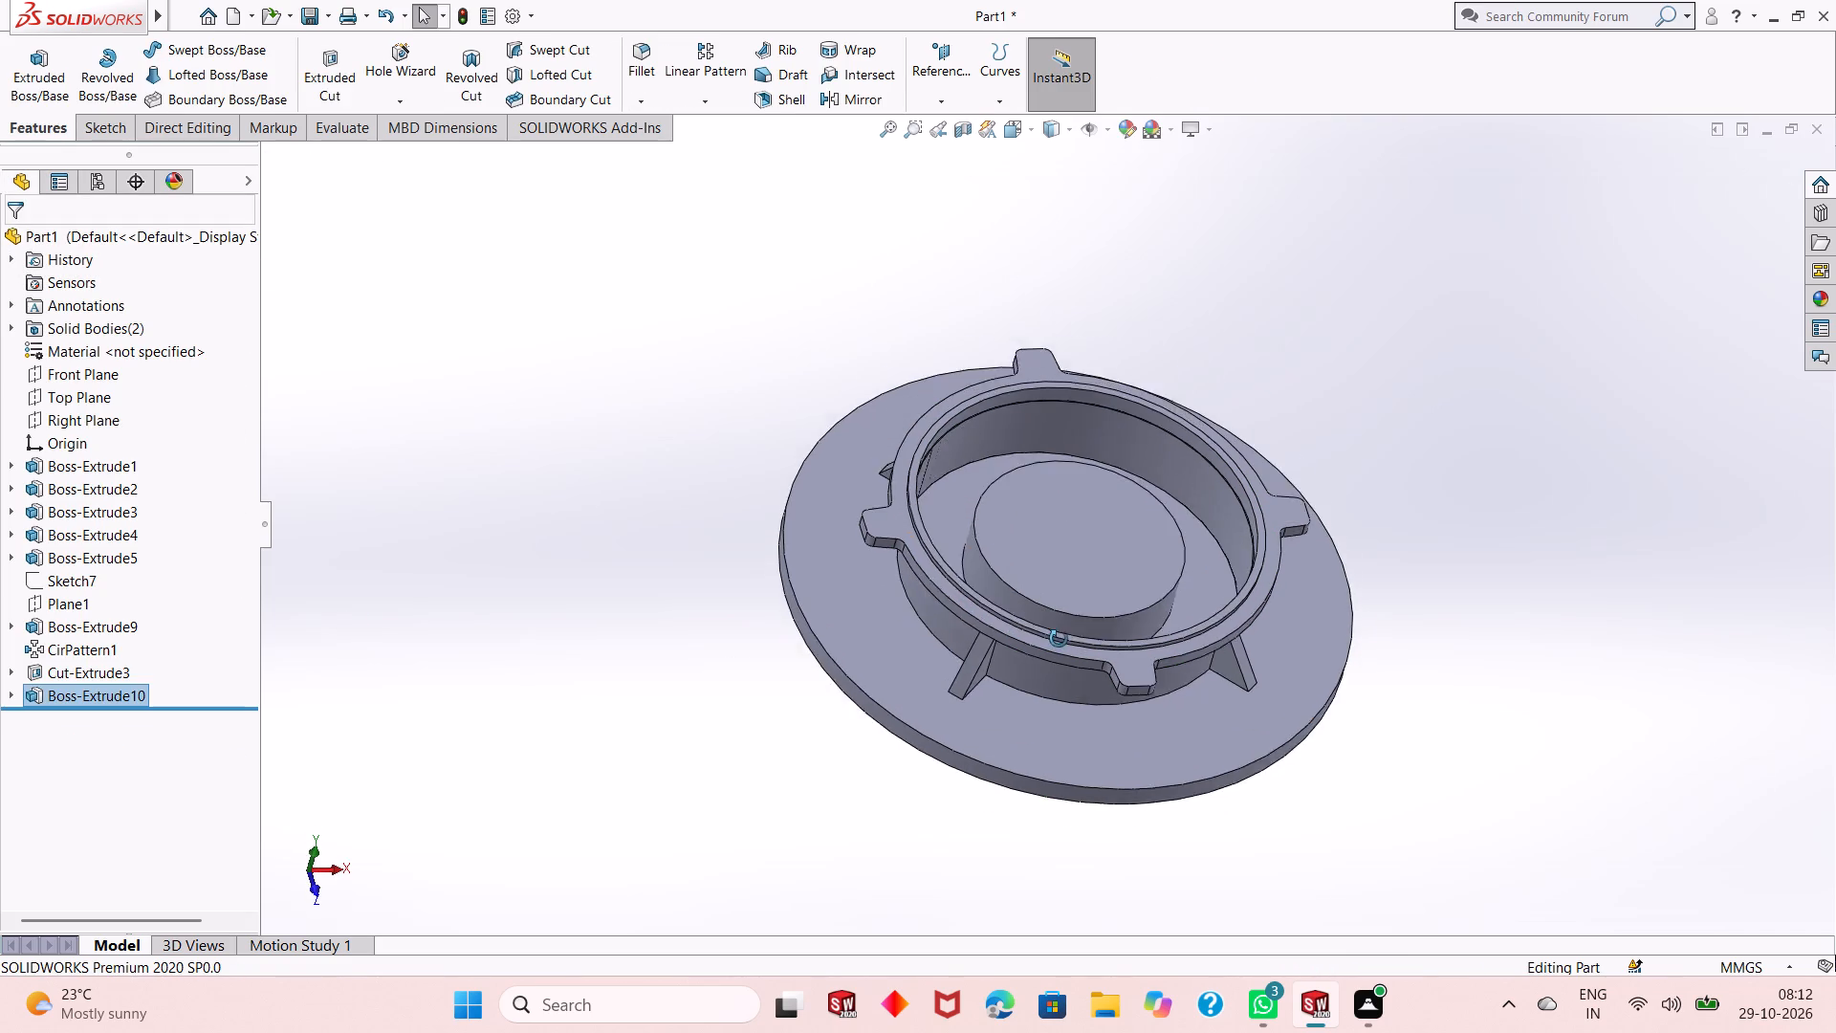
middle_drag(1059, 639, 1059, 661)
scroll(1299, 428, down, 2)
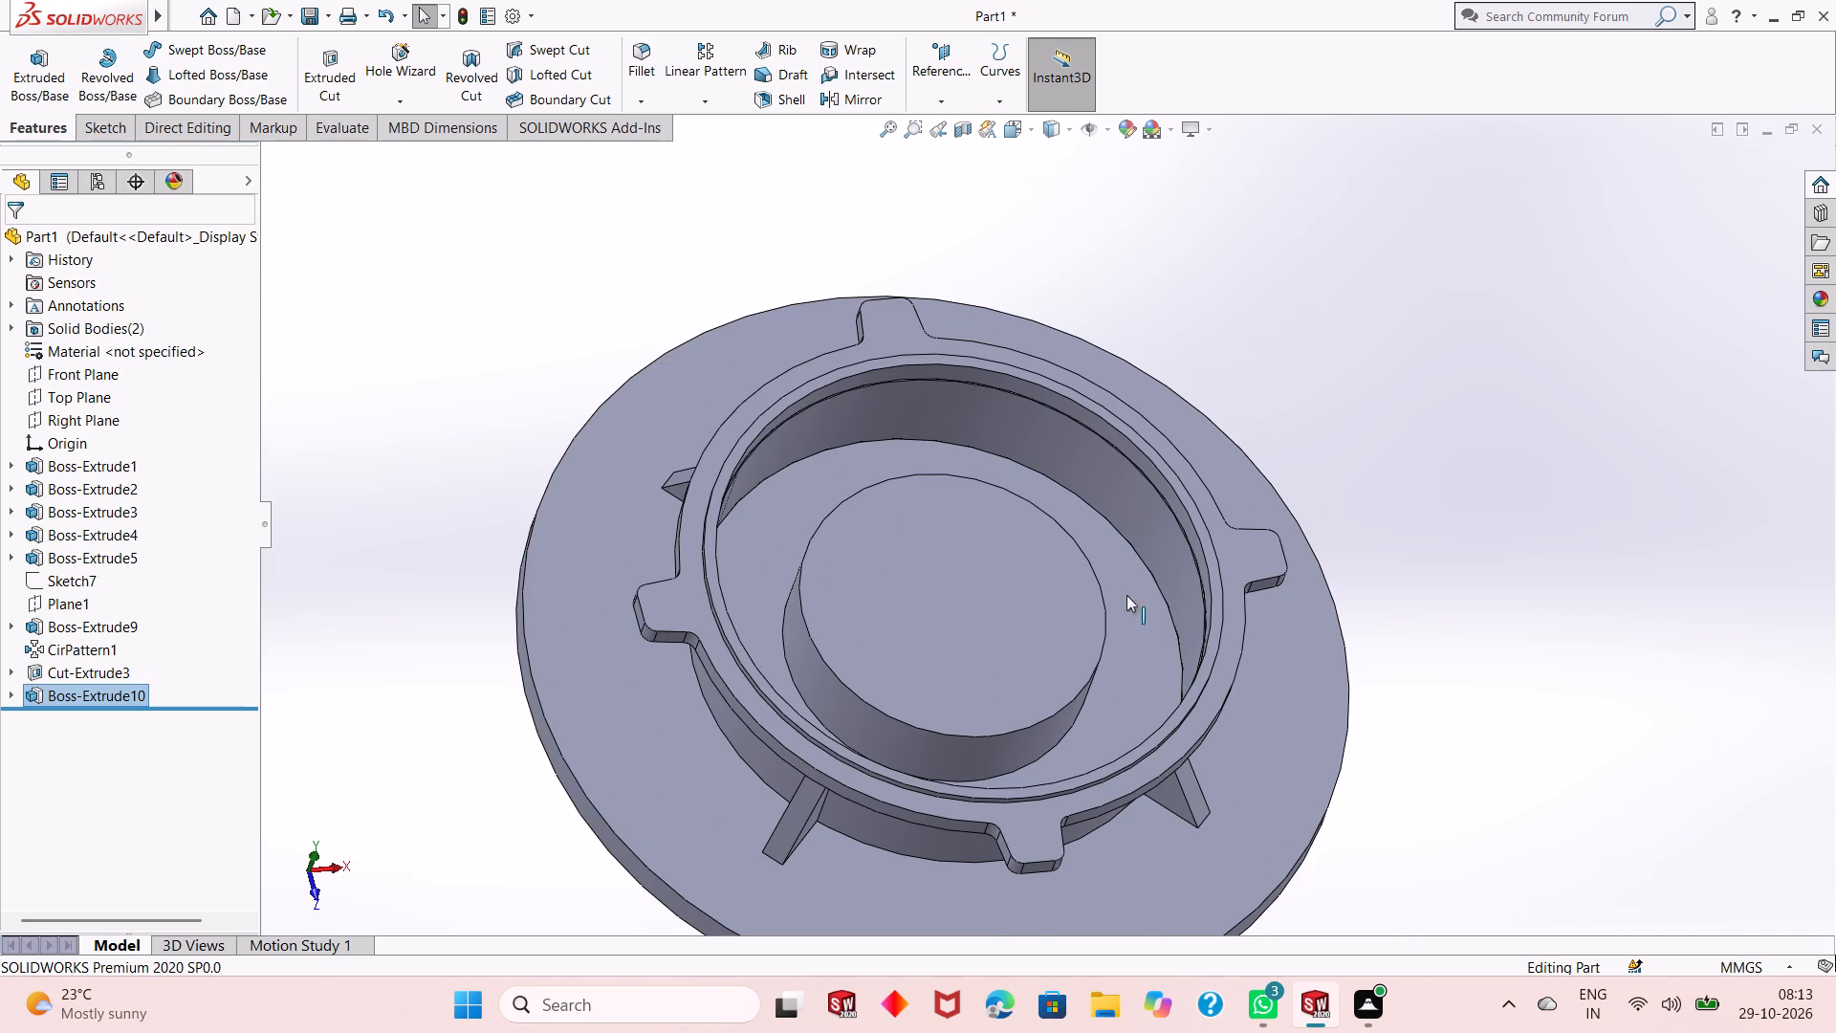
middle_drag(1052, 709, 1034, 473)
middle_click(1034, 473)
middle_drag(1045, 588, 1057, 614)
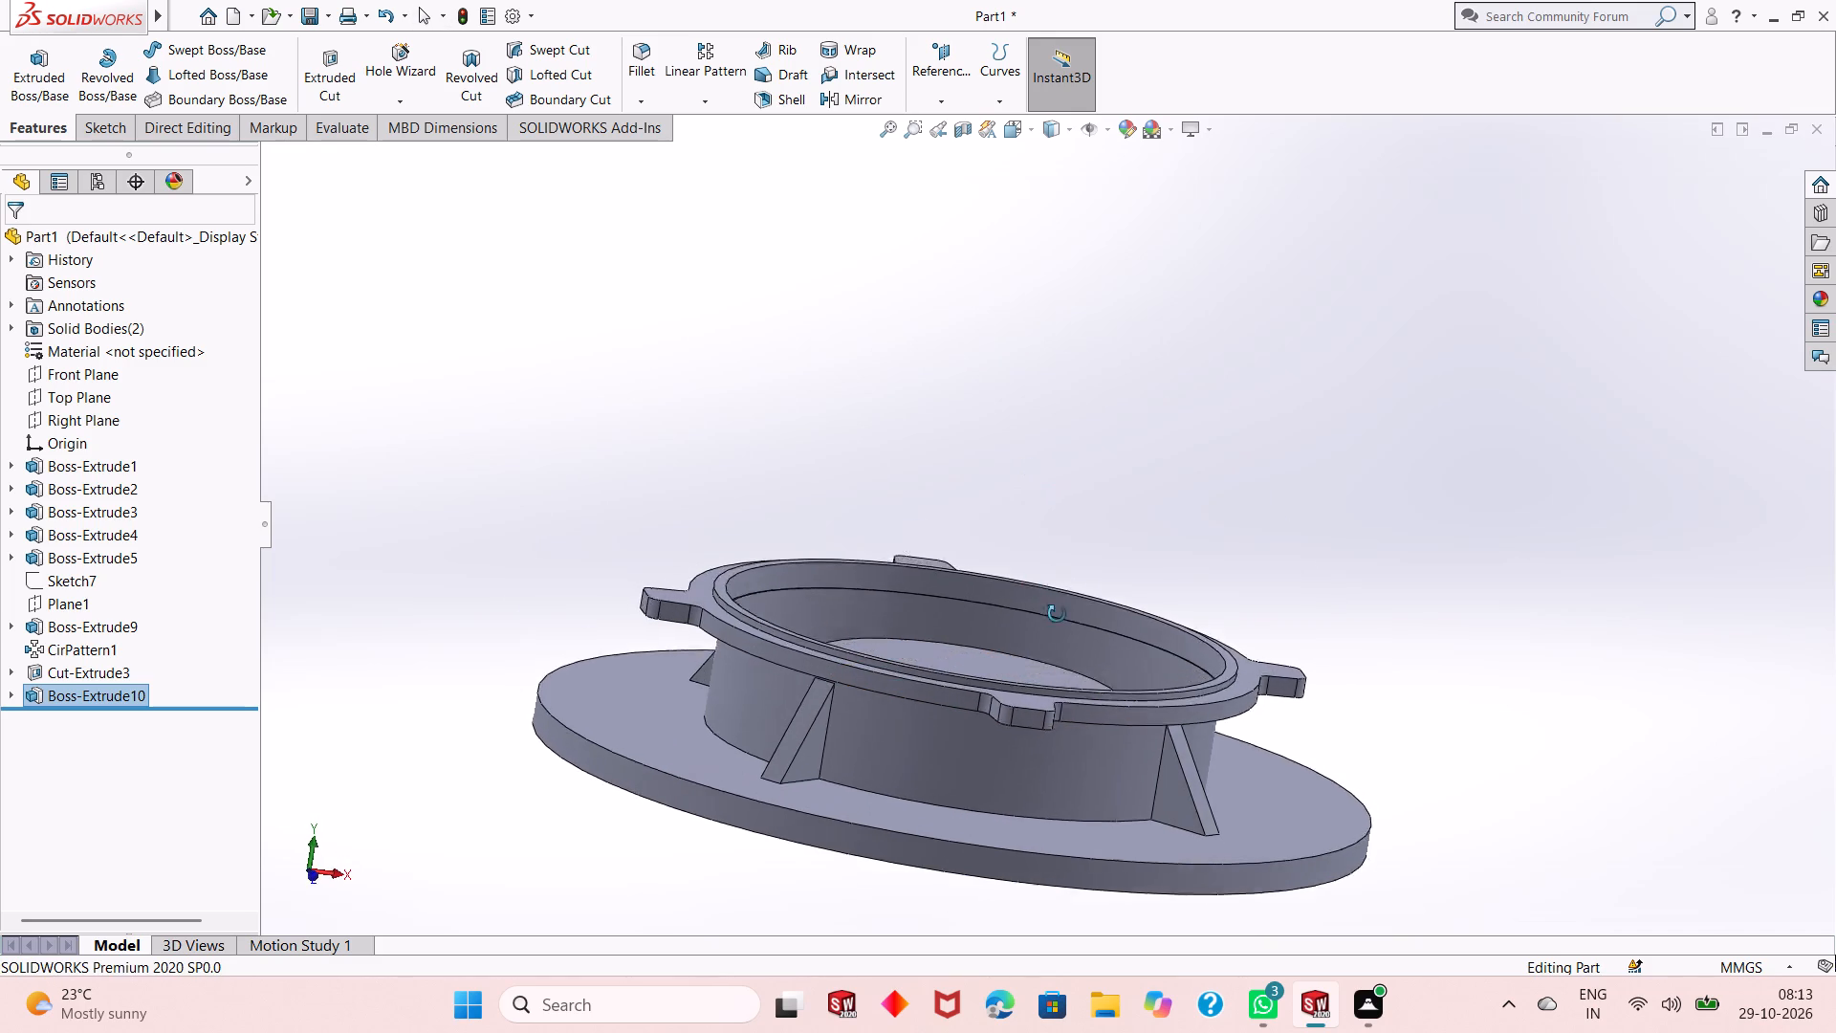
middle_drag(1057, 614, 1064, 709)
scroll(1017, 716, up, 1)
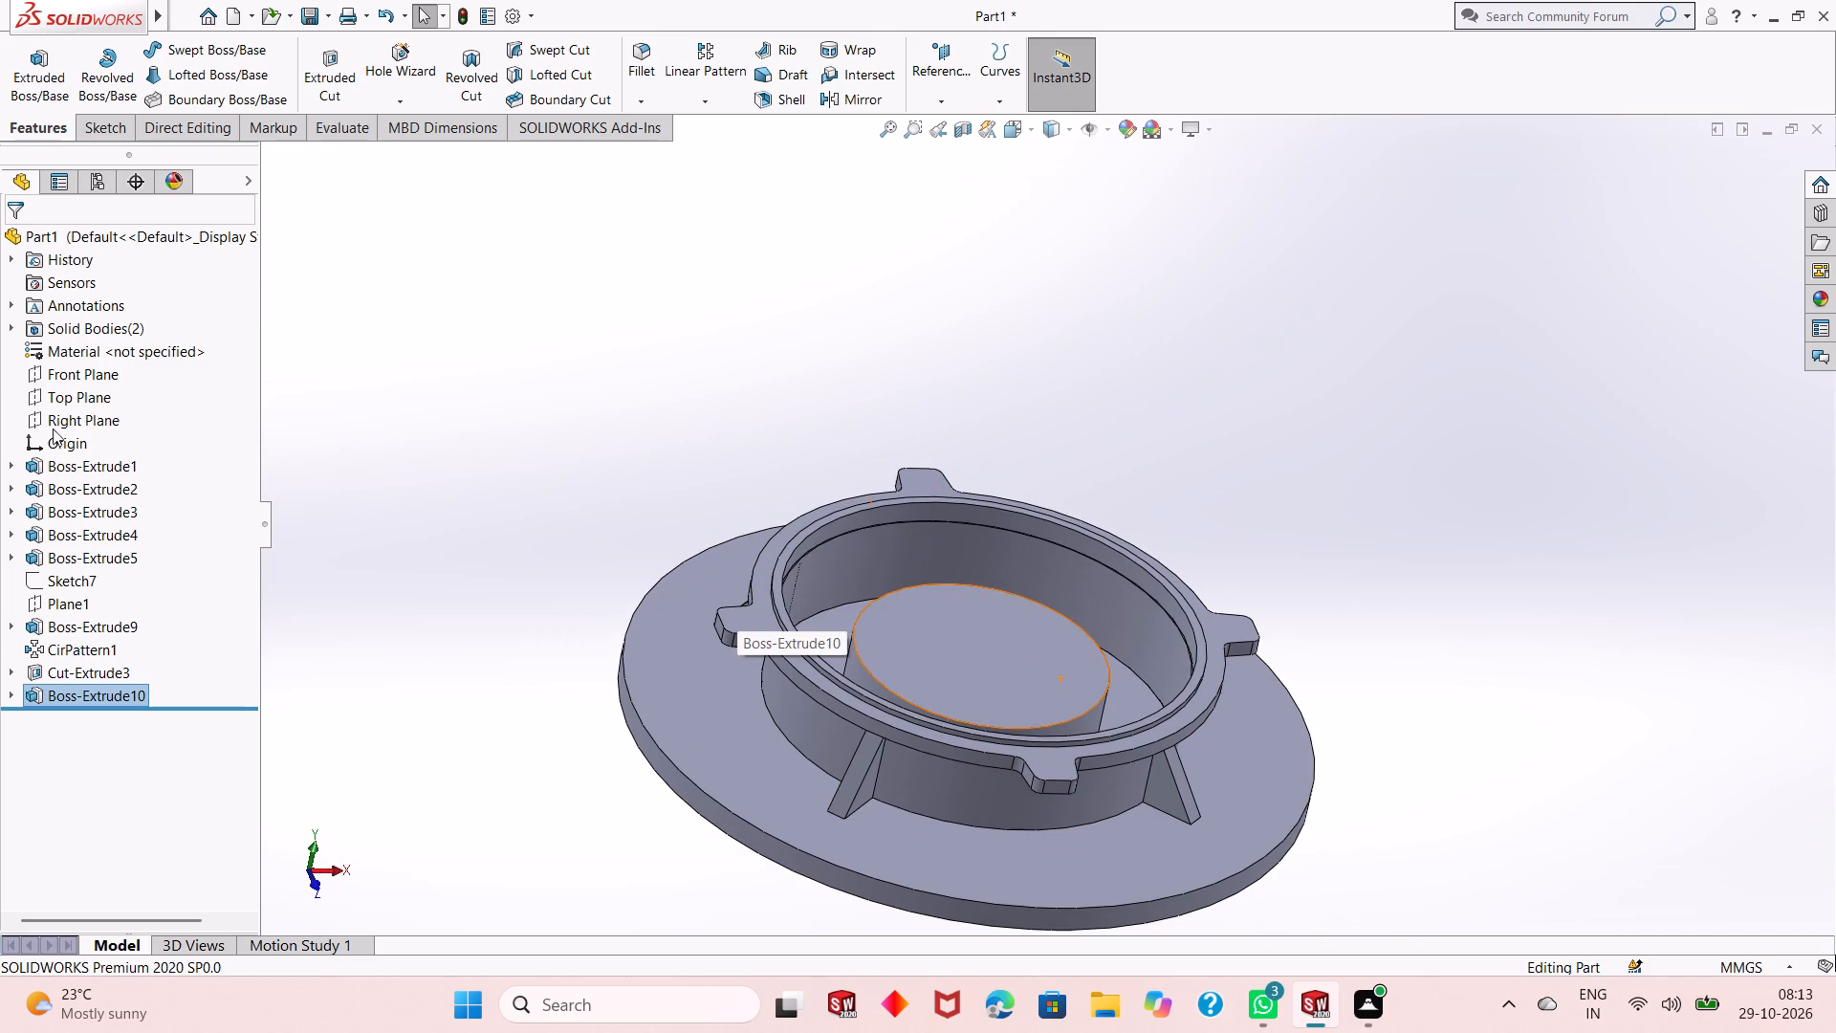
Edit the central boss's extrusion depth to 34+13, giving 47 mm.
click(472, 648)
click(126, 695)
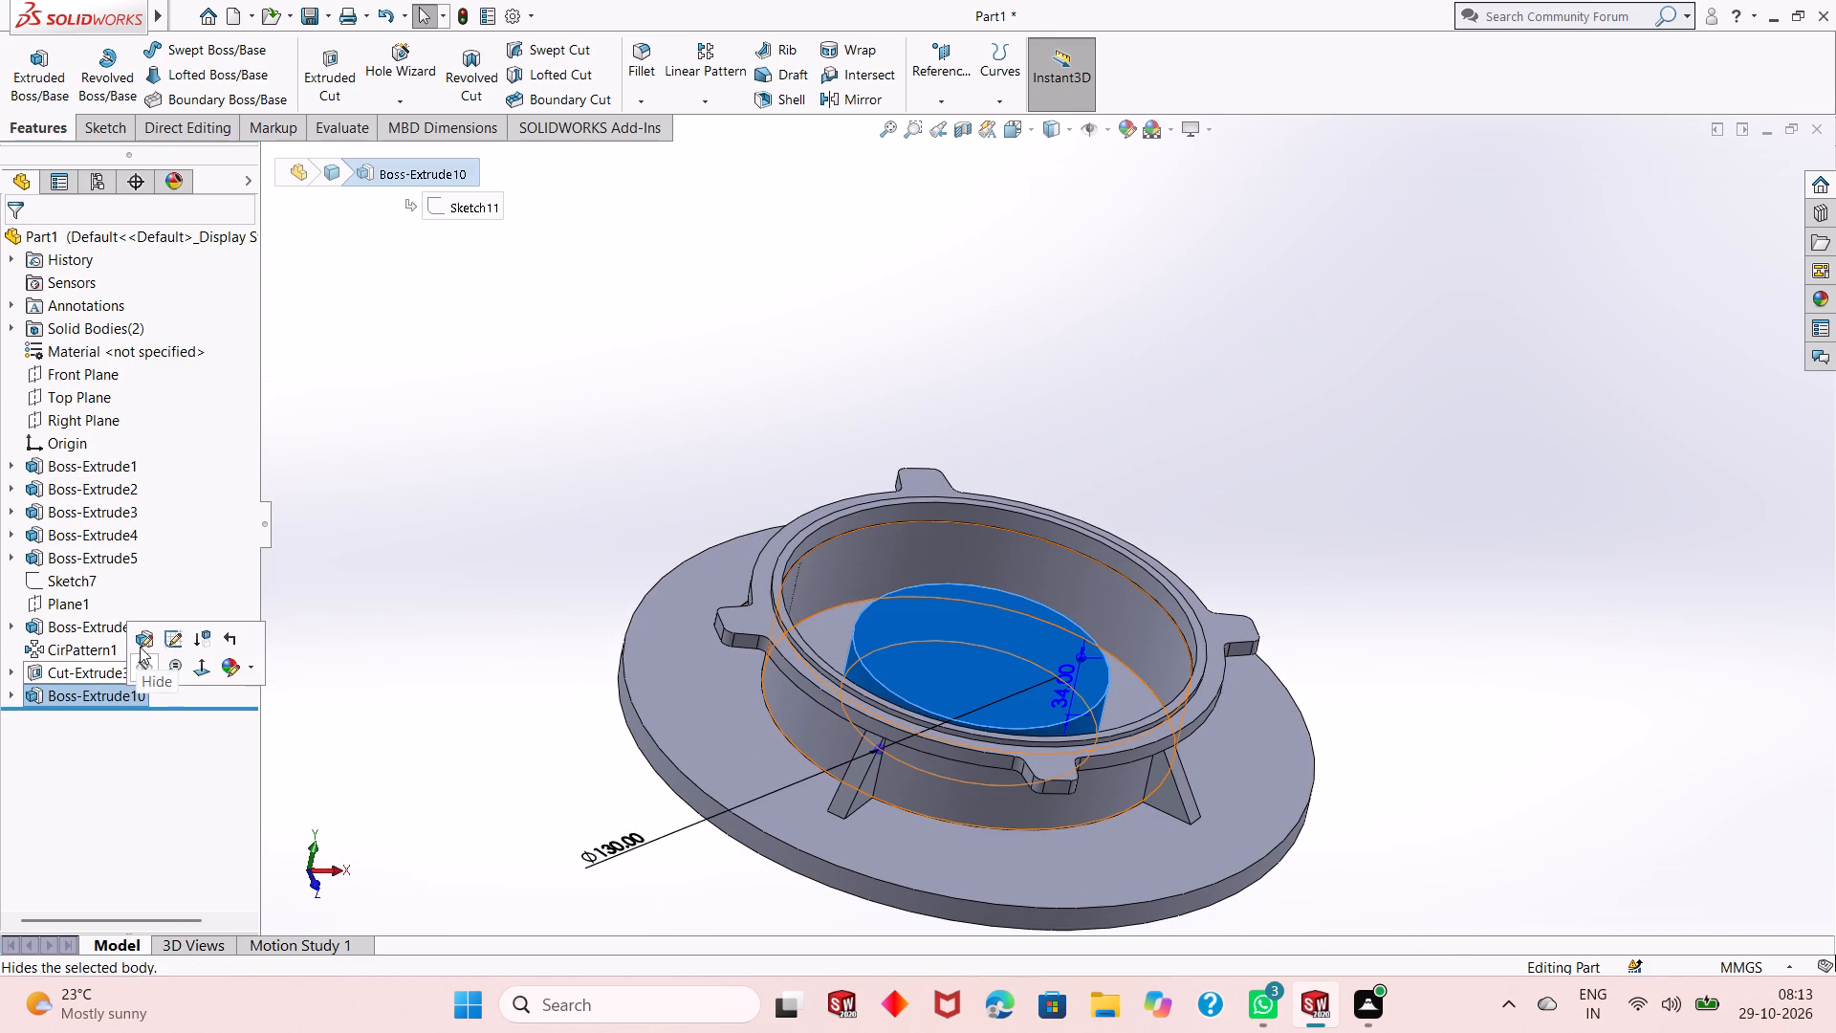
click(141, 646)
text(34+13)
key(Return)
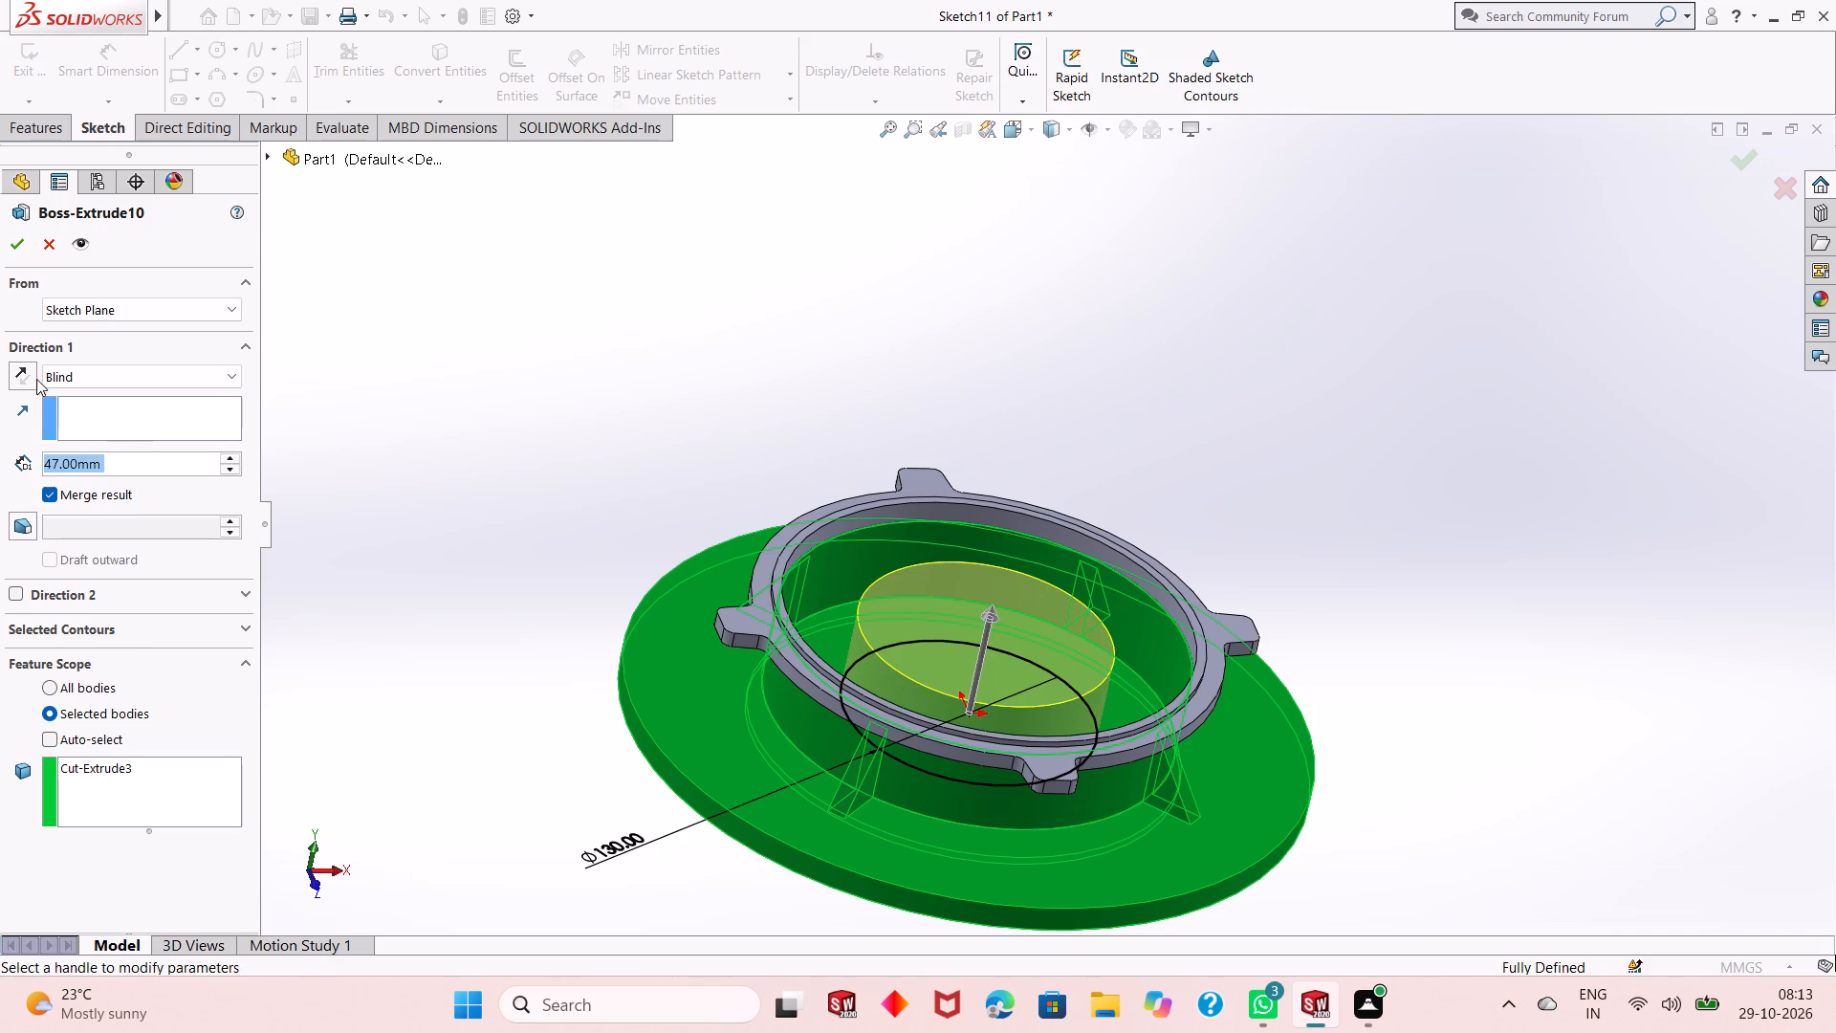
click(17, 243)
middle_drag(972, 681, 1003, 700)
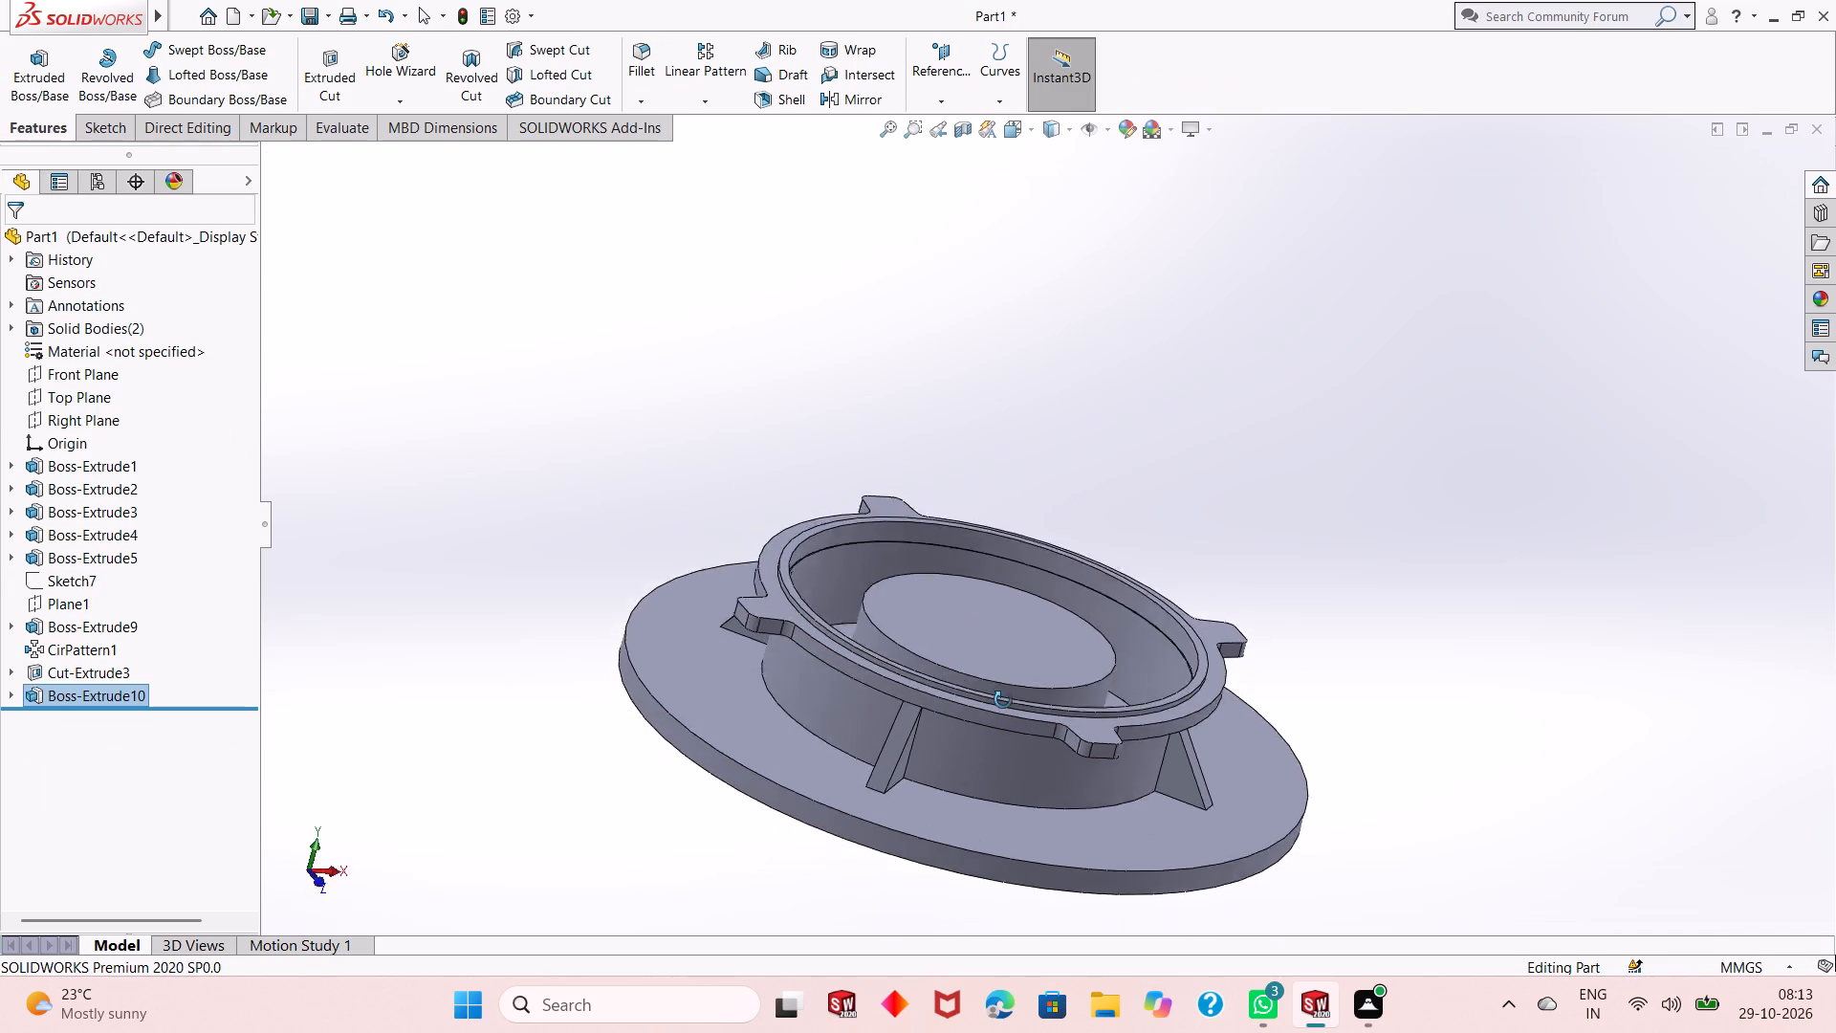
Sketch a circle of about 50 mm radius on the central boss's top face, centred on the origin.
middle_drag(1003, 700, 1016, 758)
scroll(1016, 758, up, 2)
middle_drag(1012, 742, 994, 783)
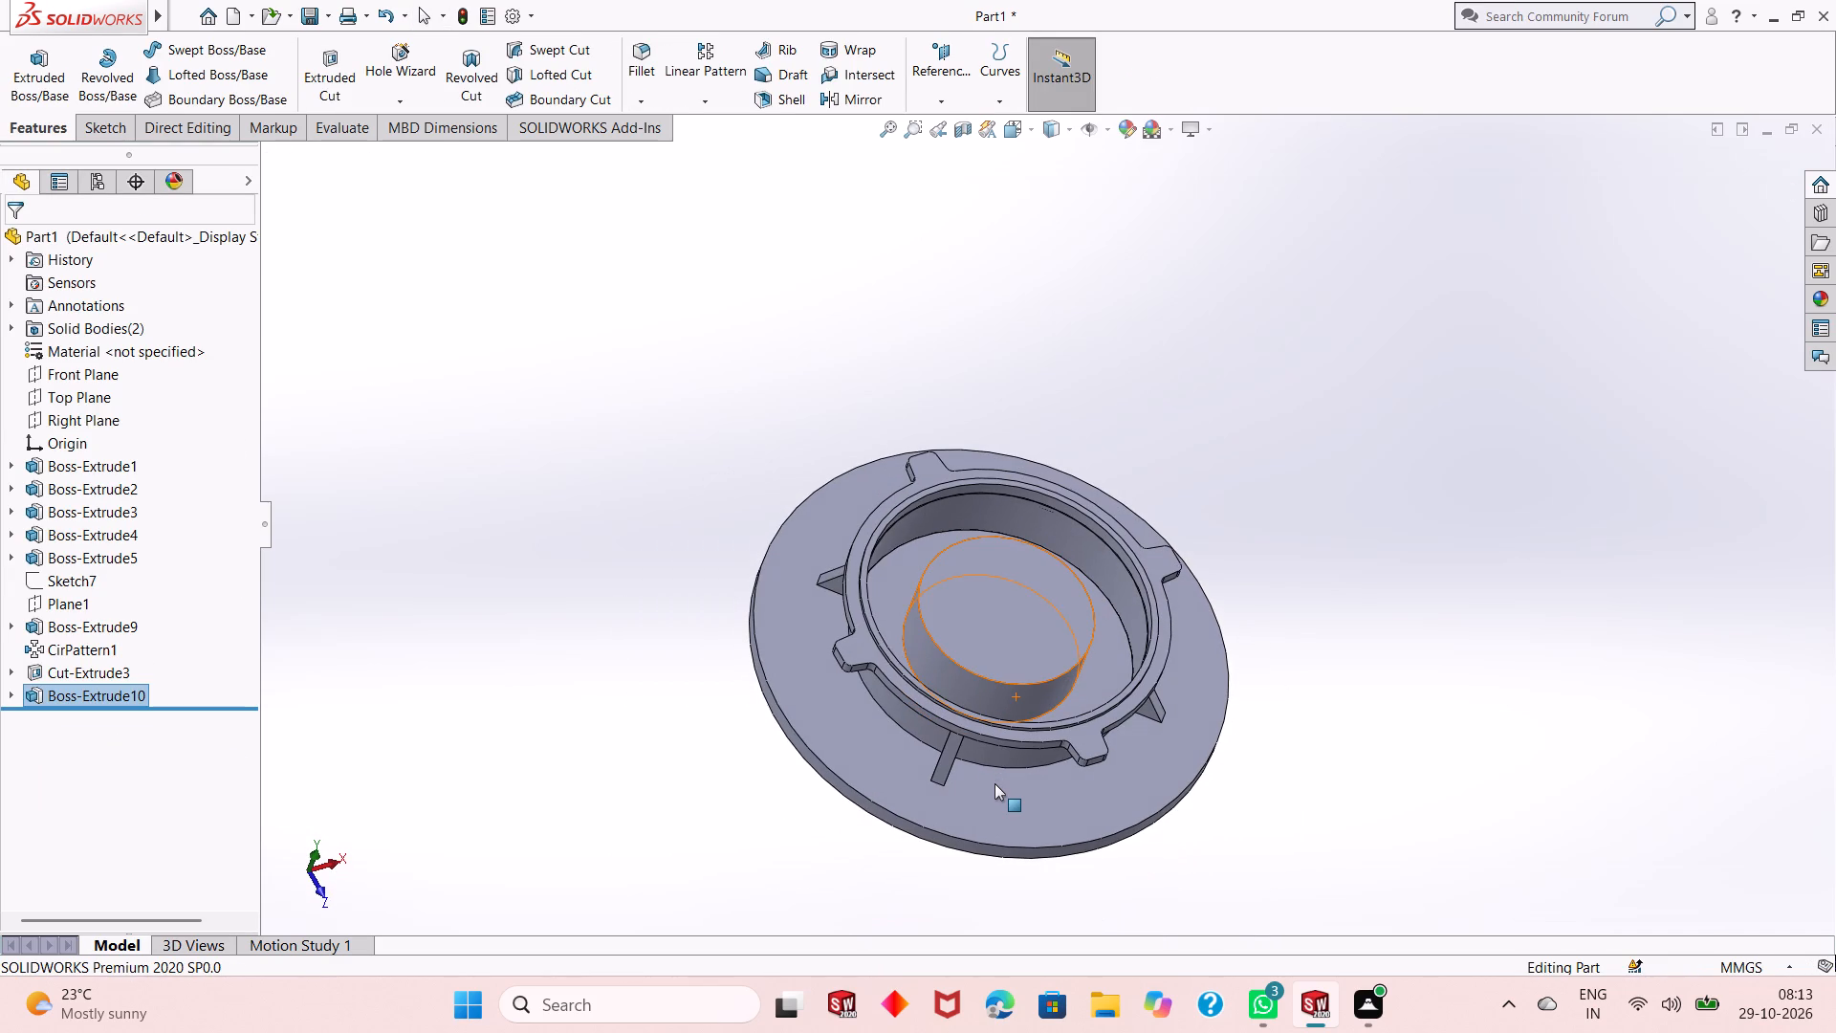
middle_drag(1226, 736, 1236, 663)
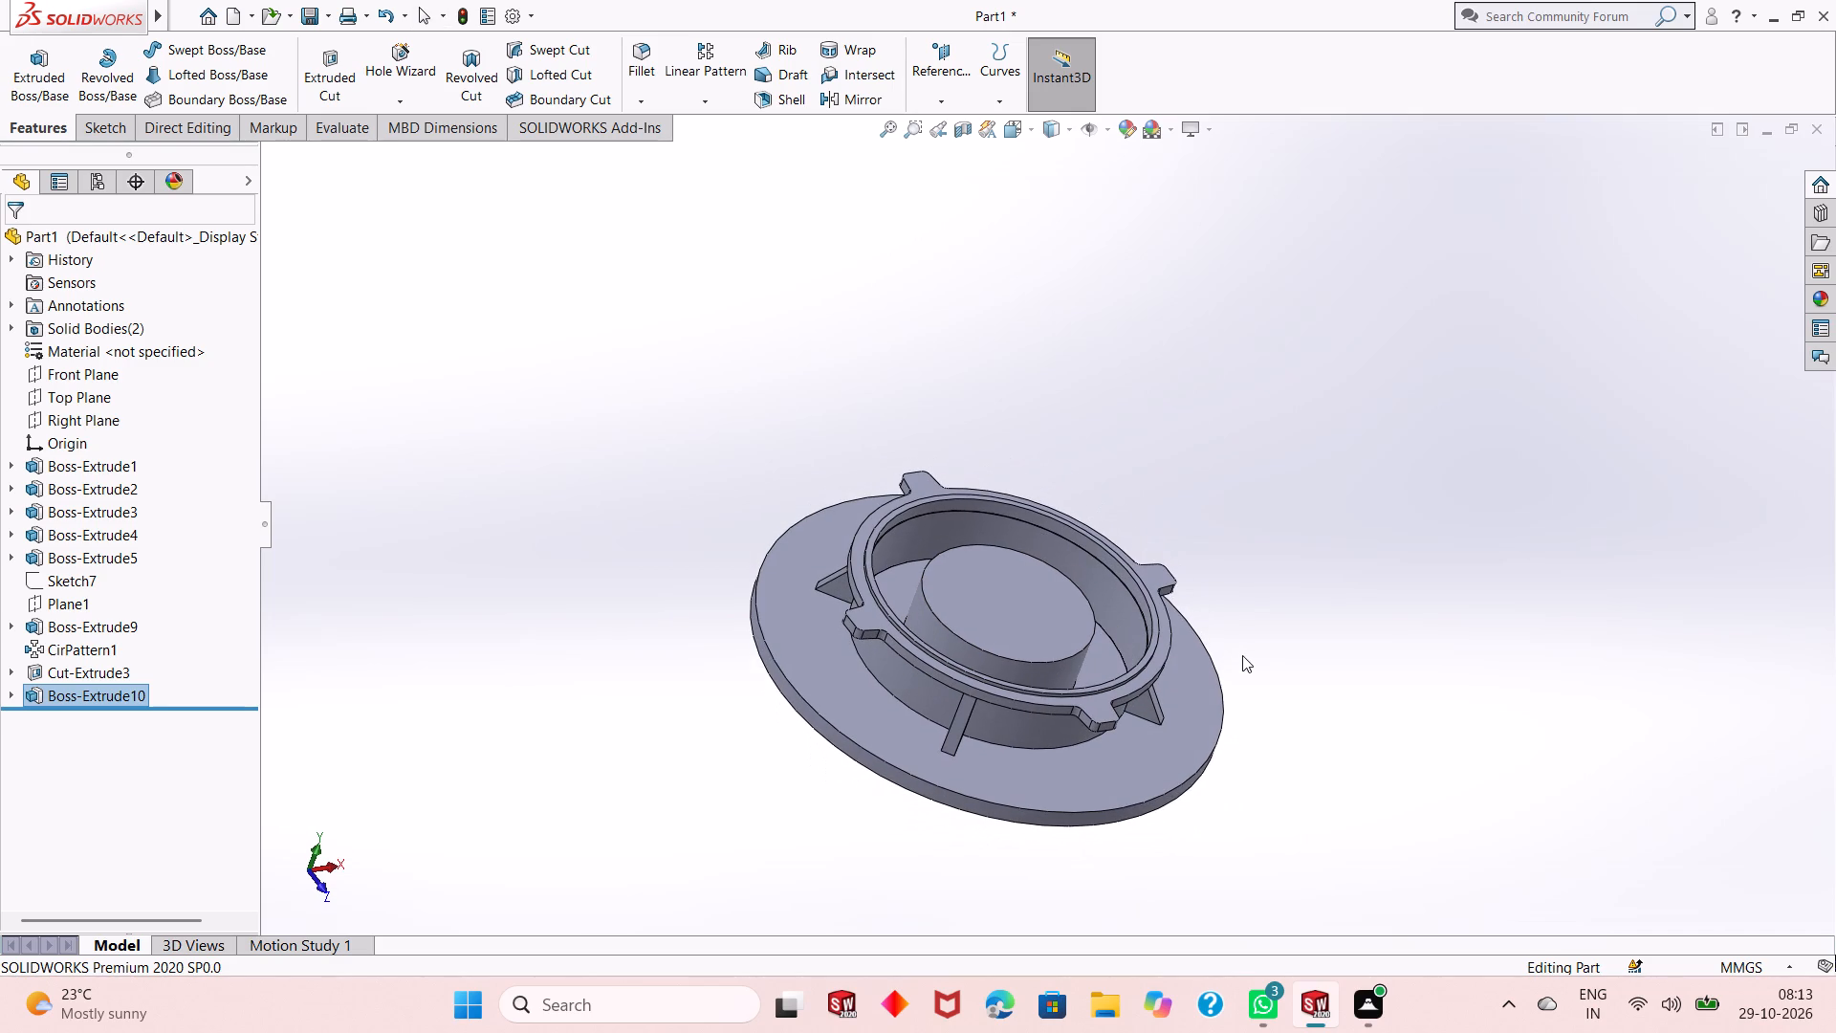
click(1018, 597)
click(1104, 533)
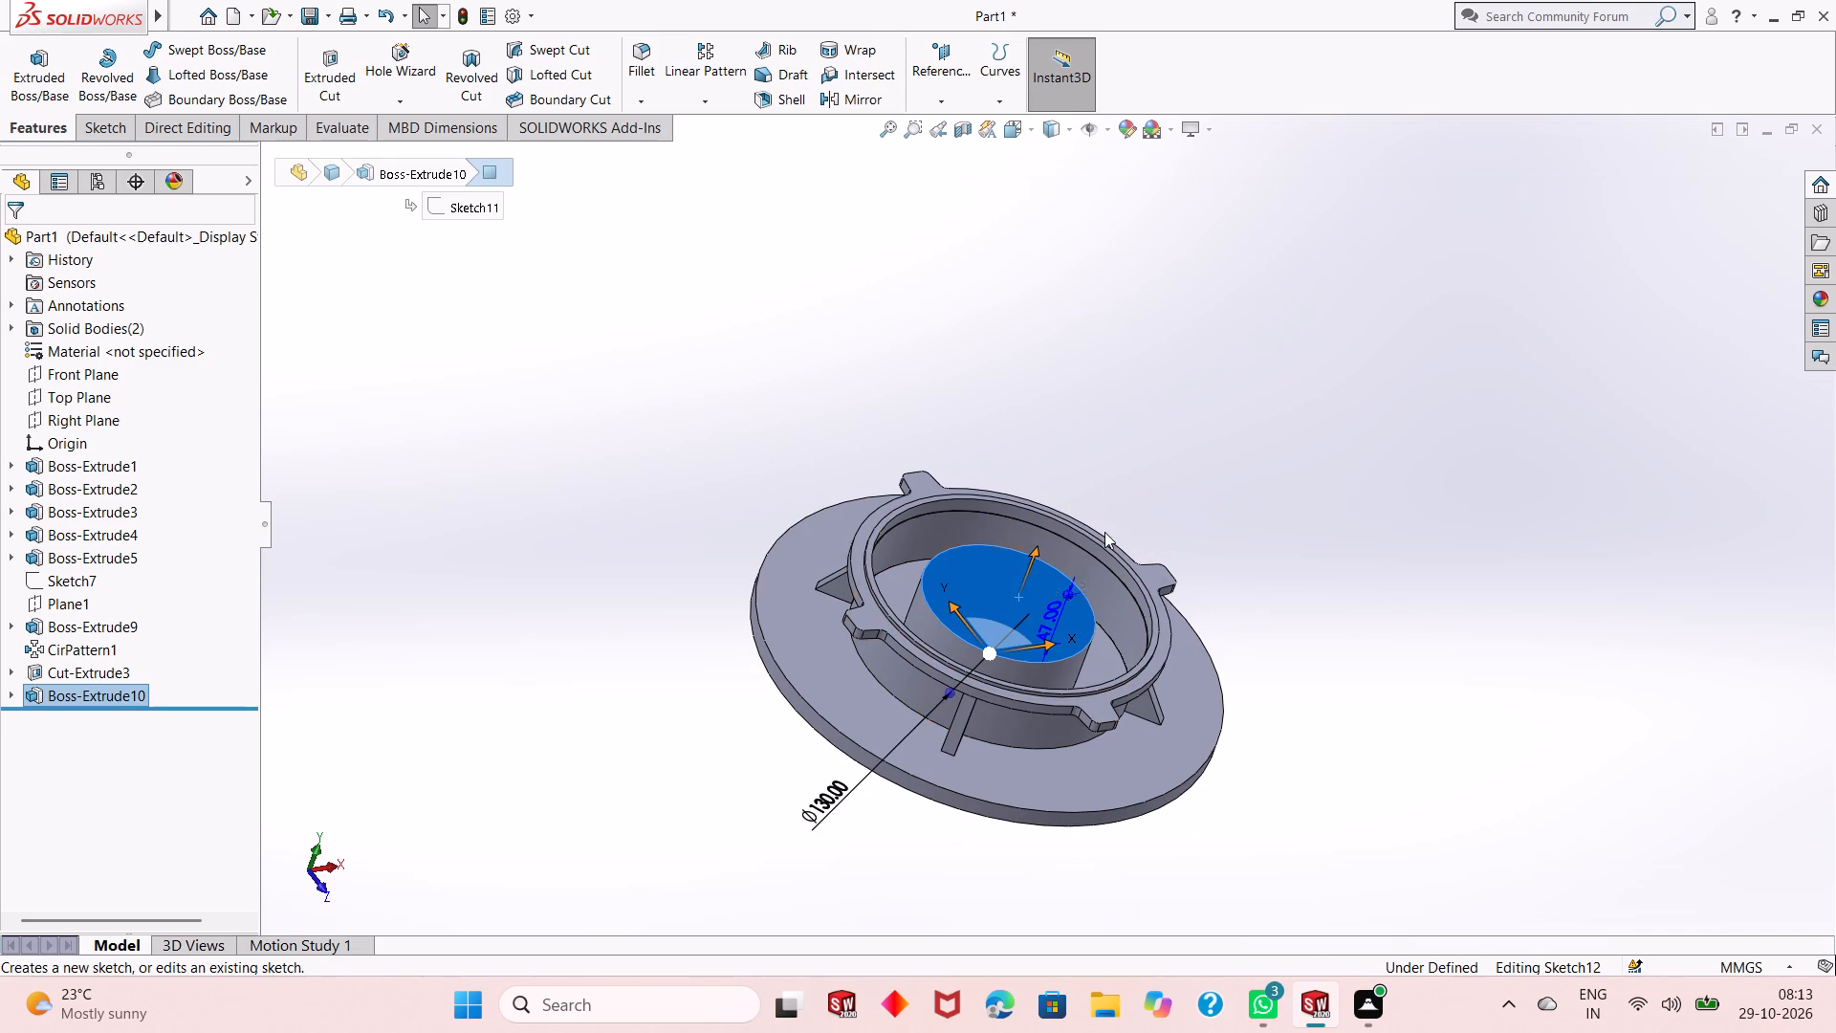
click(1212, 451)
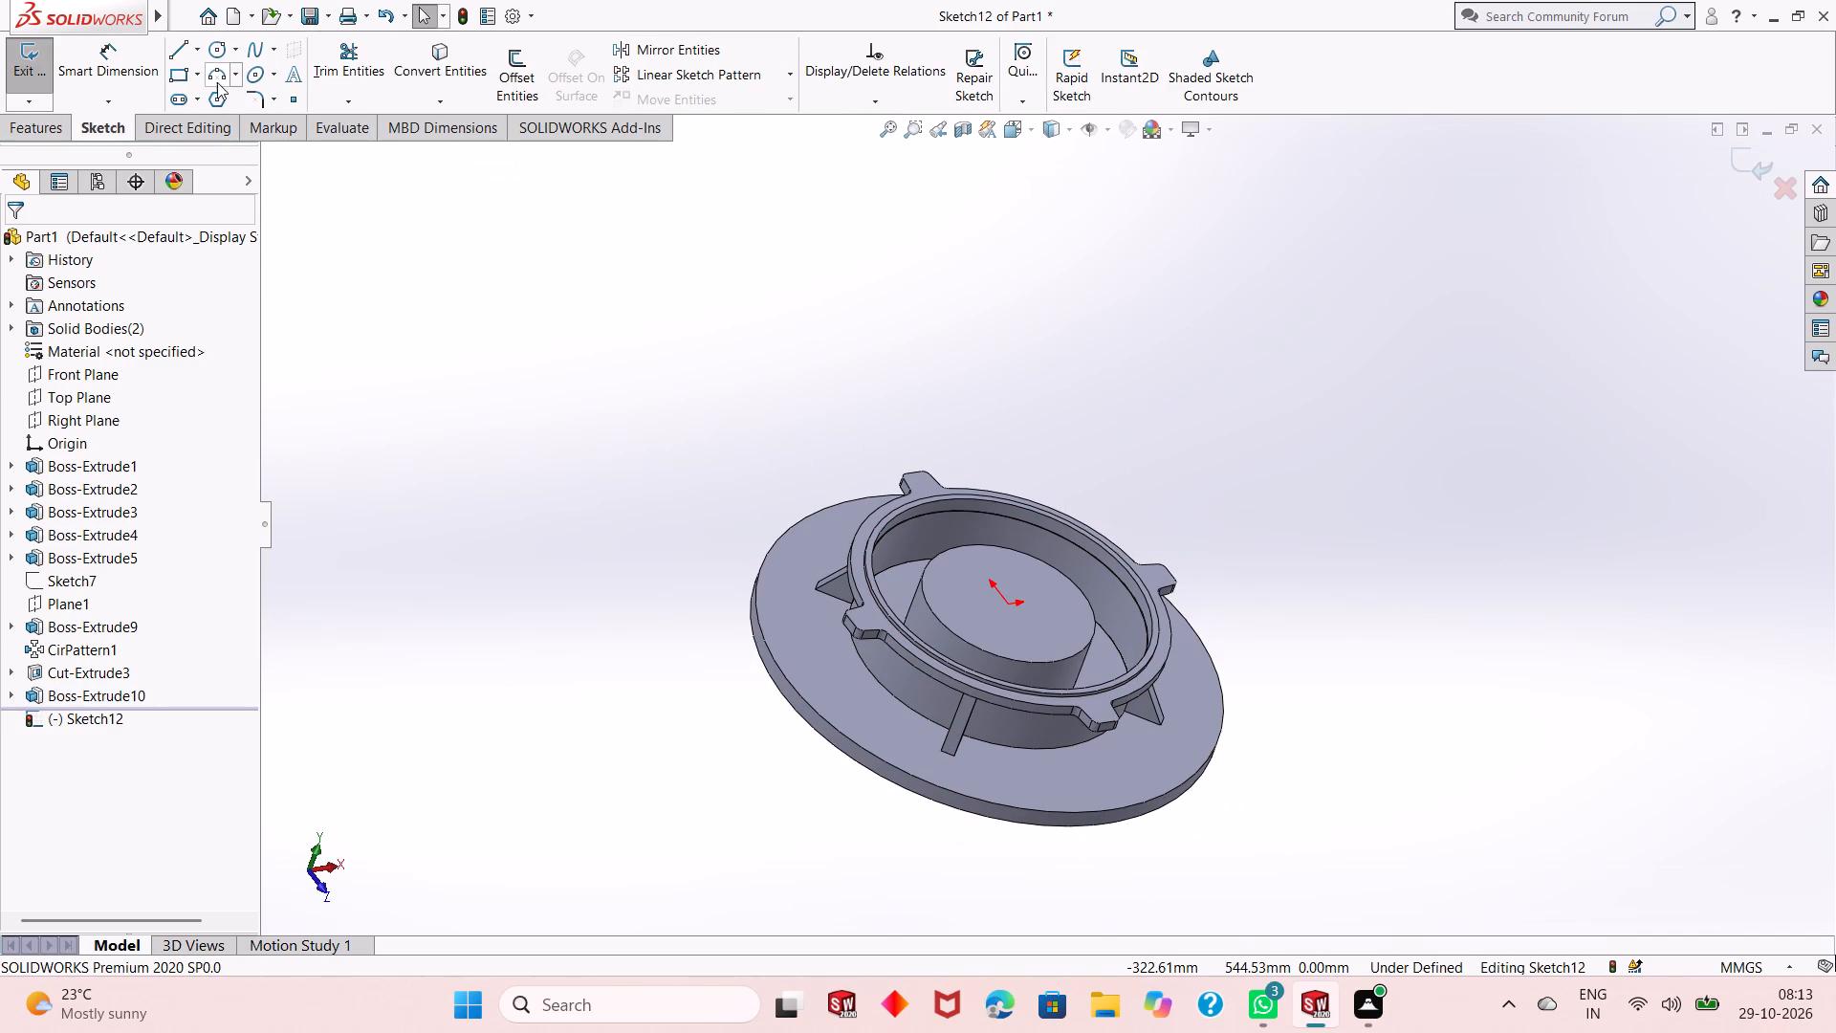
click(217, 58)
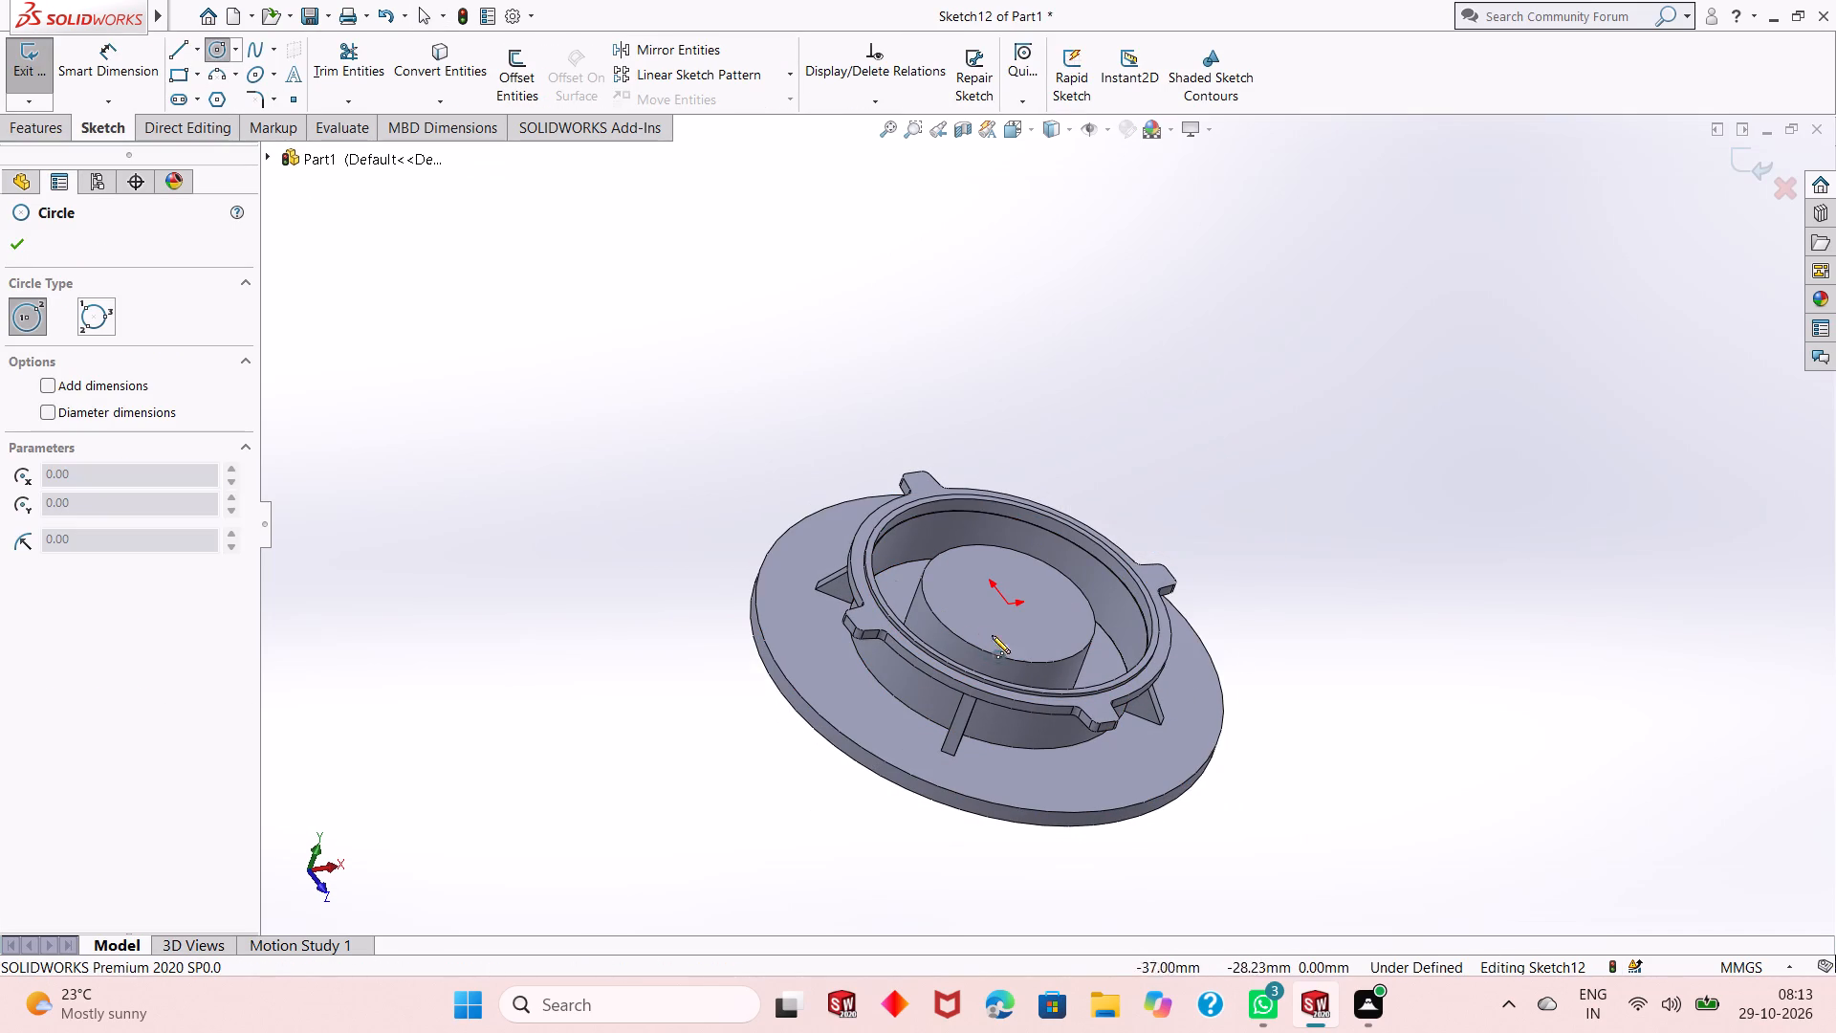
scroll(1021, 629, down, 3)
click(1008, 565)
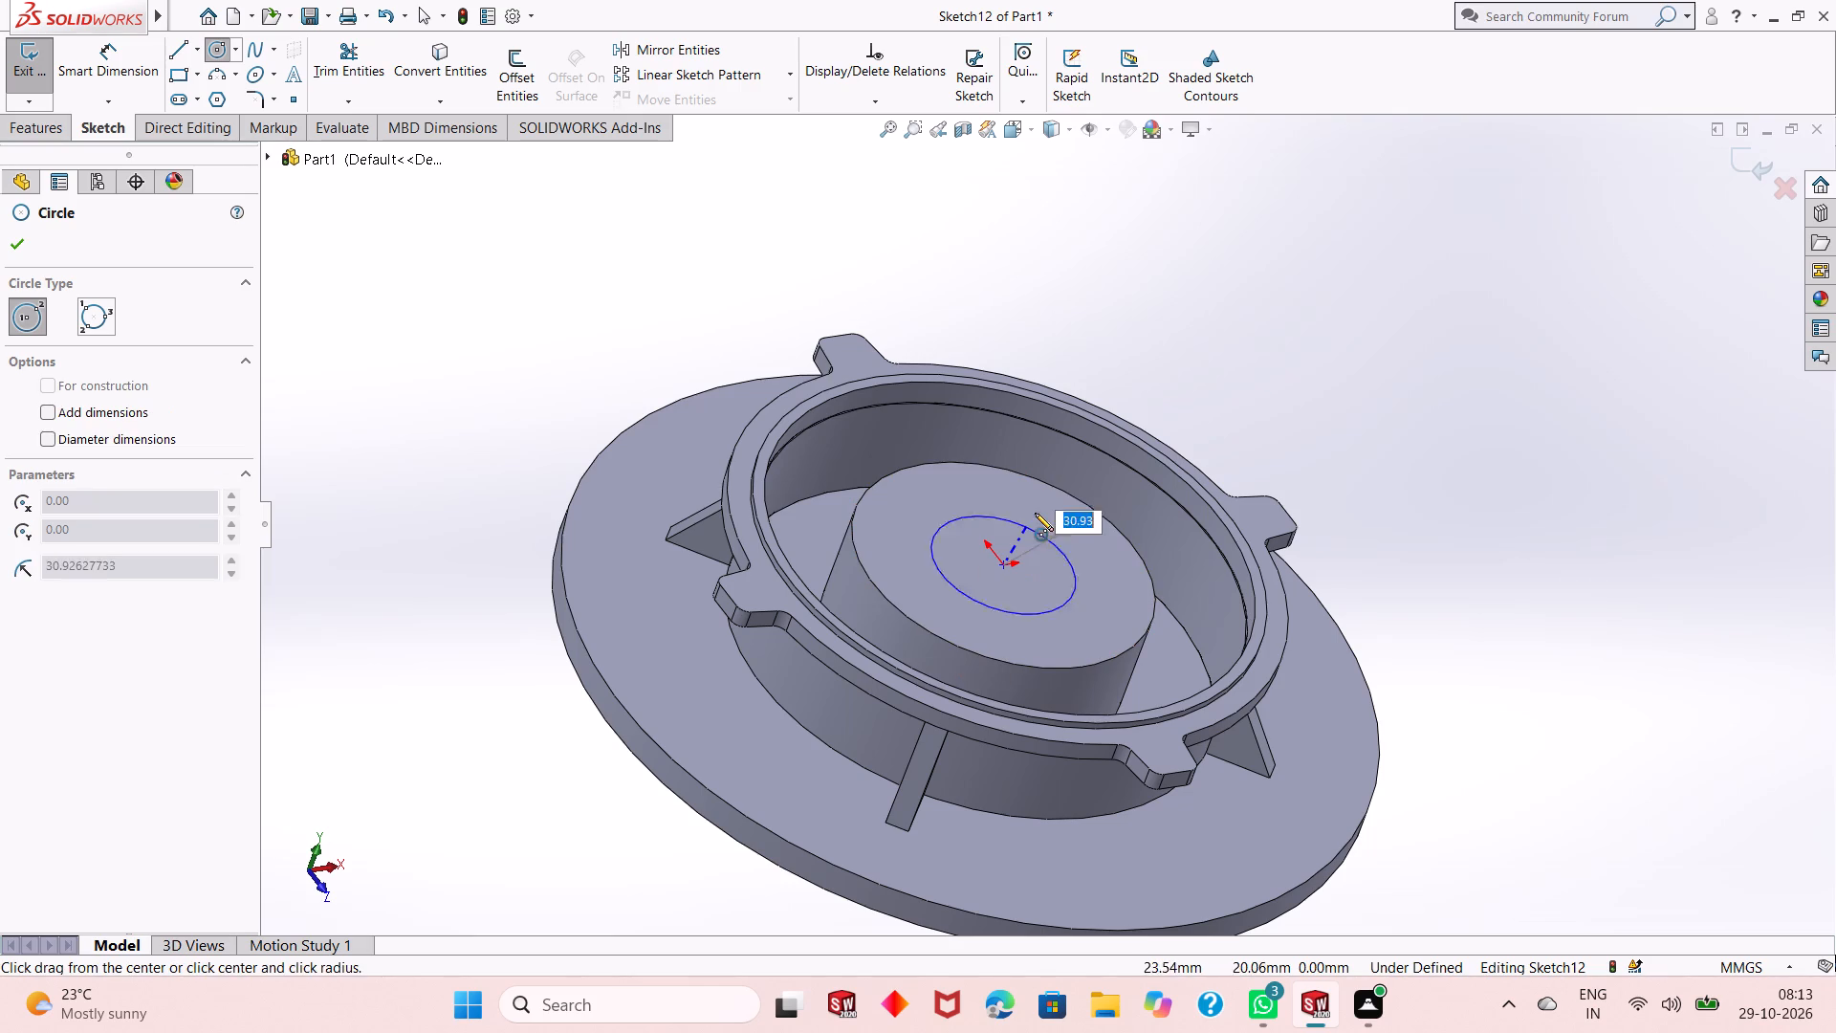
click(1040, 503)
right_click(451, 459)
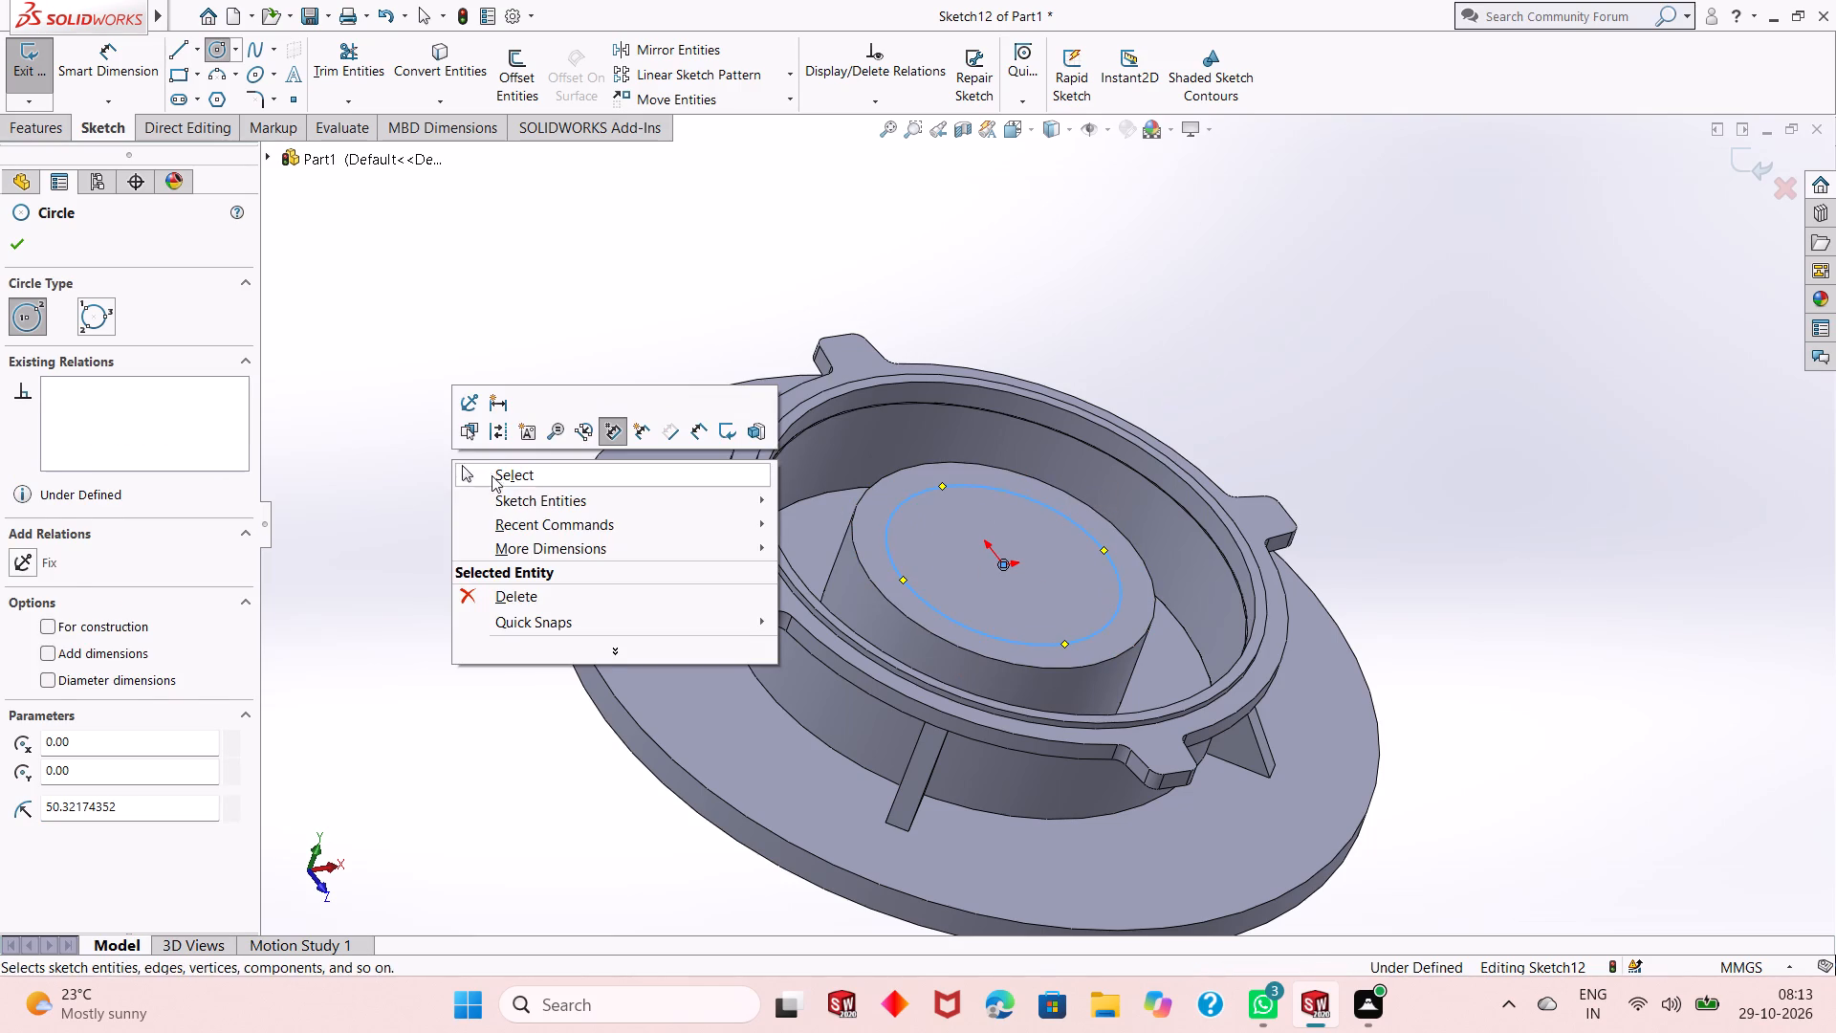
click(492, 474)
Dimension the new circle's diameter as 120 mm.
click(101, 68)
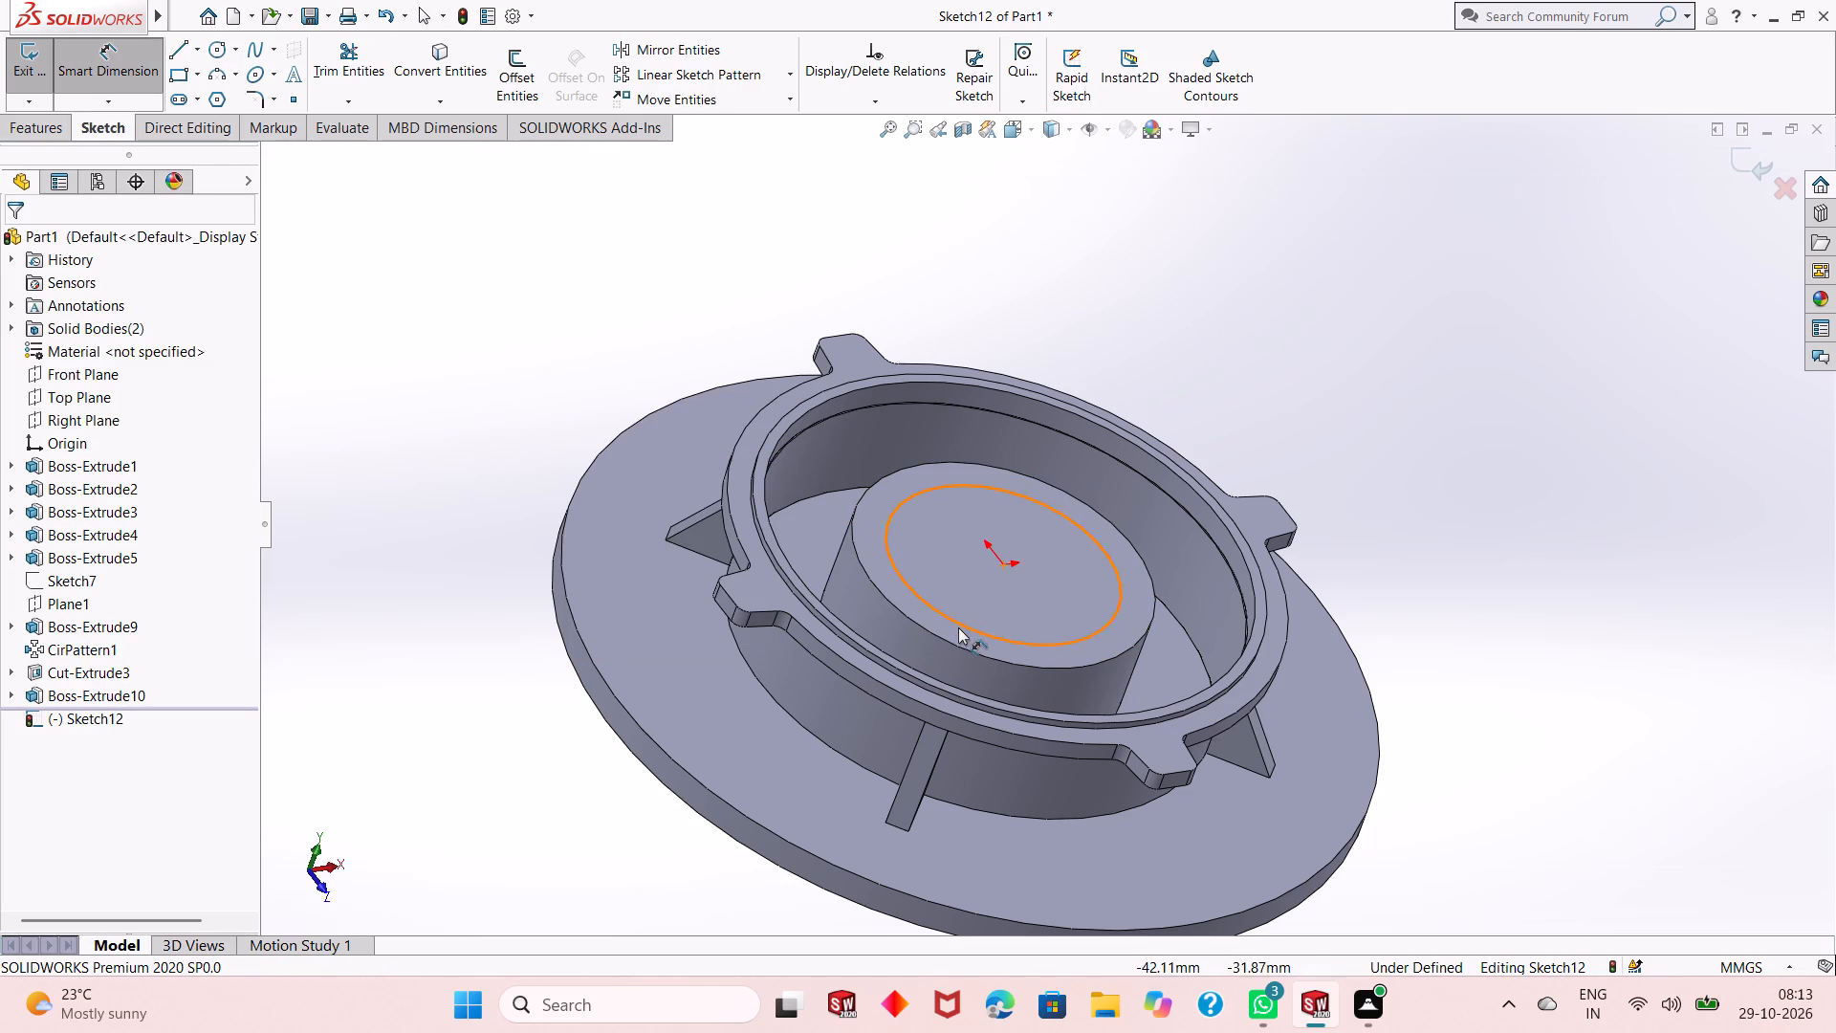
click(958, 625)
click(557, 814)
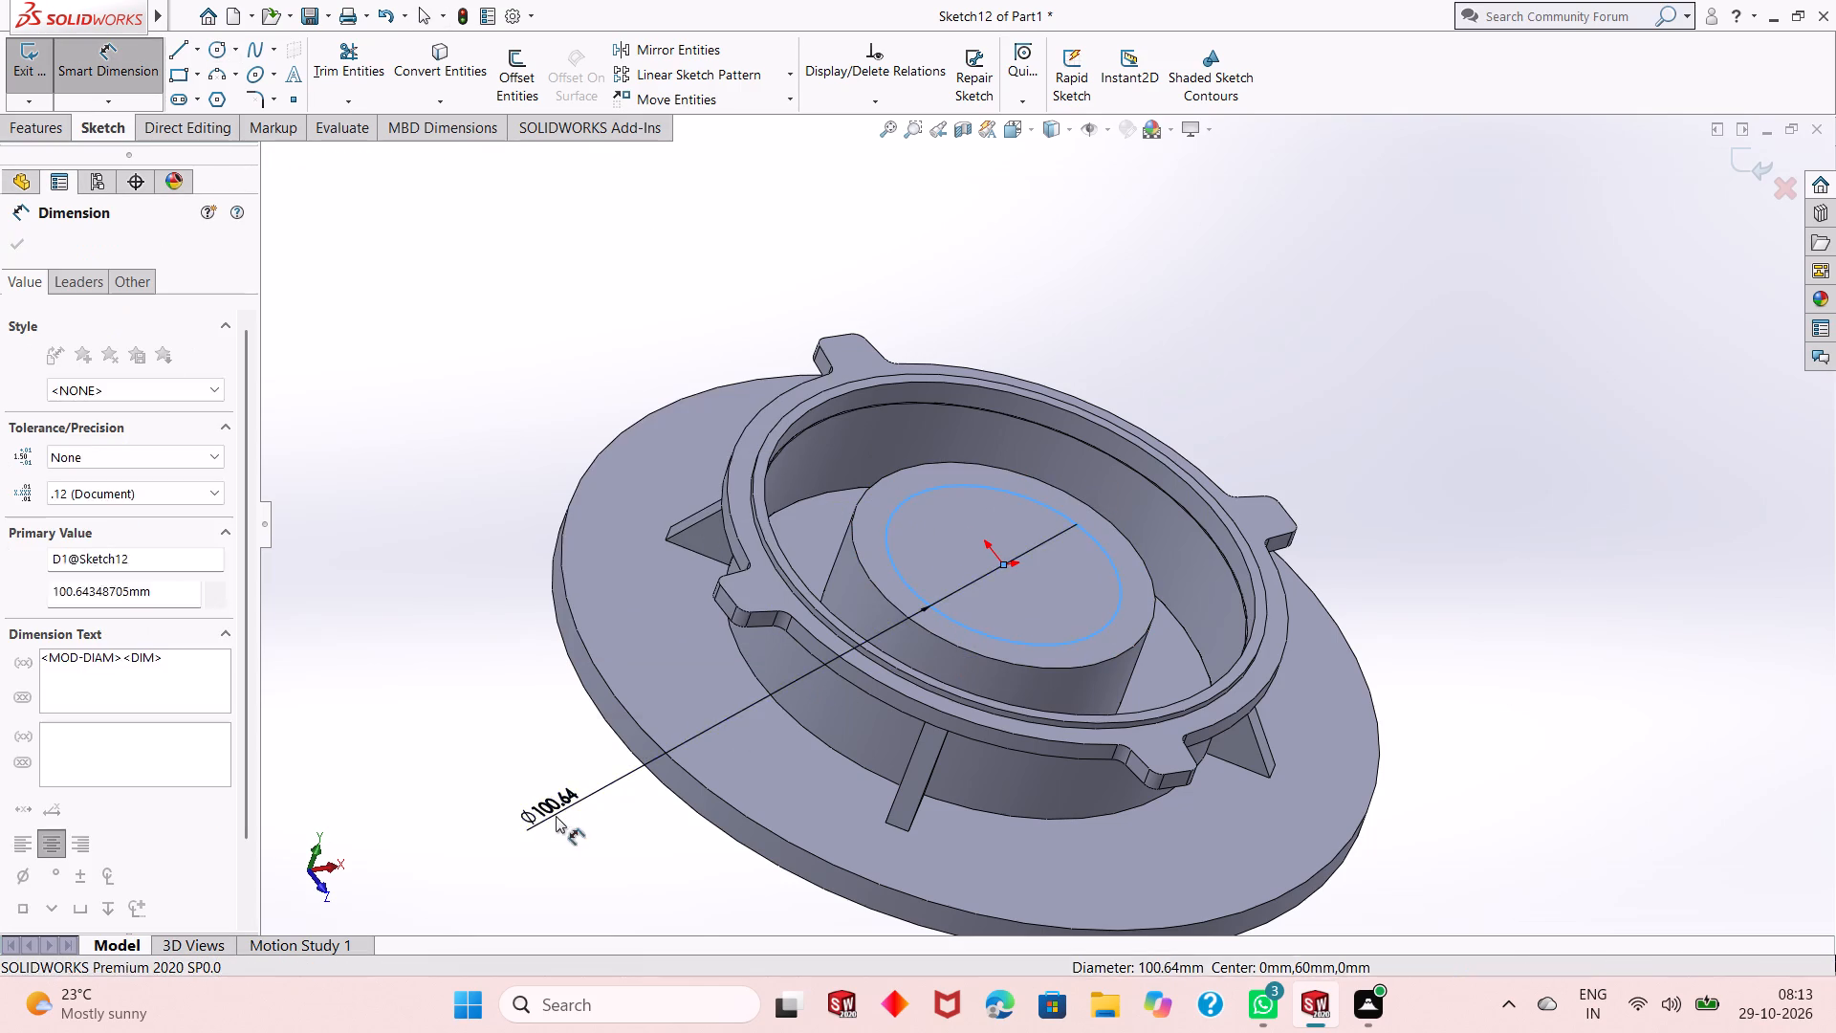
text(120)
key(Return)
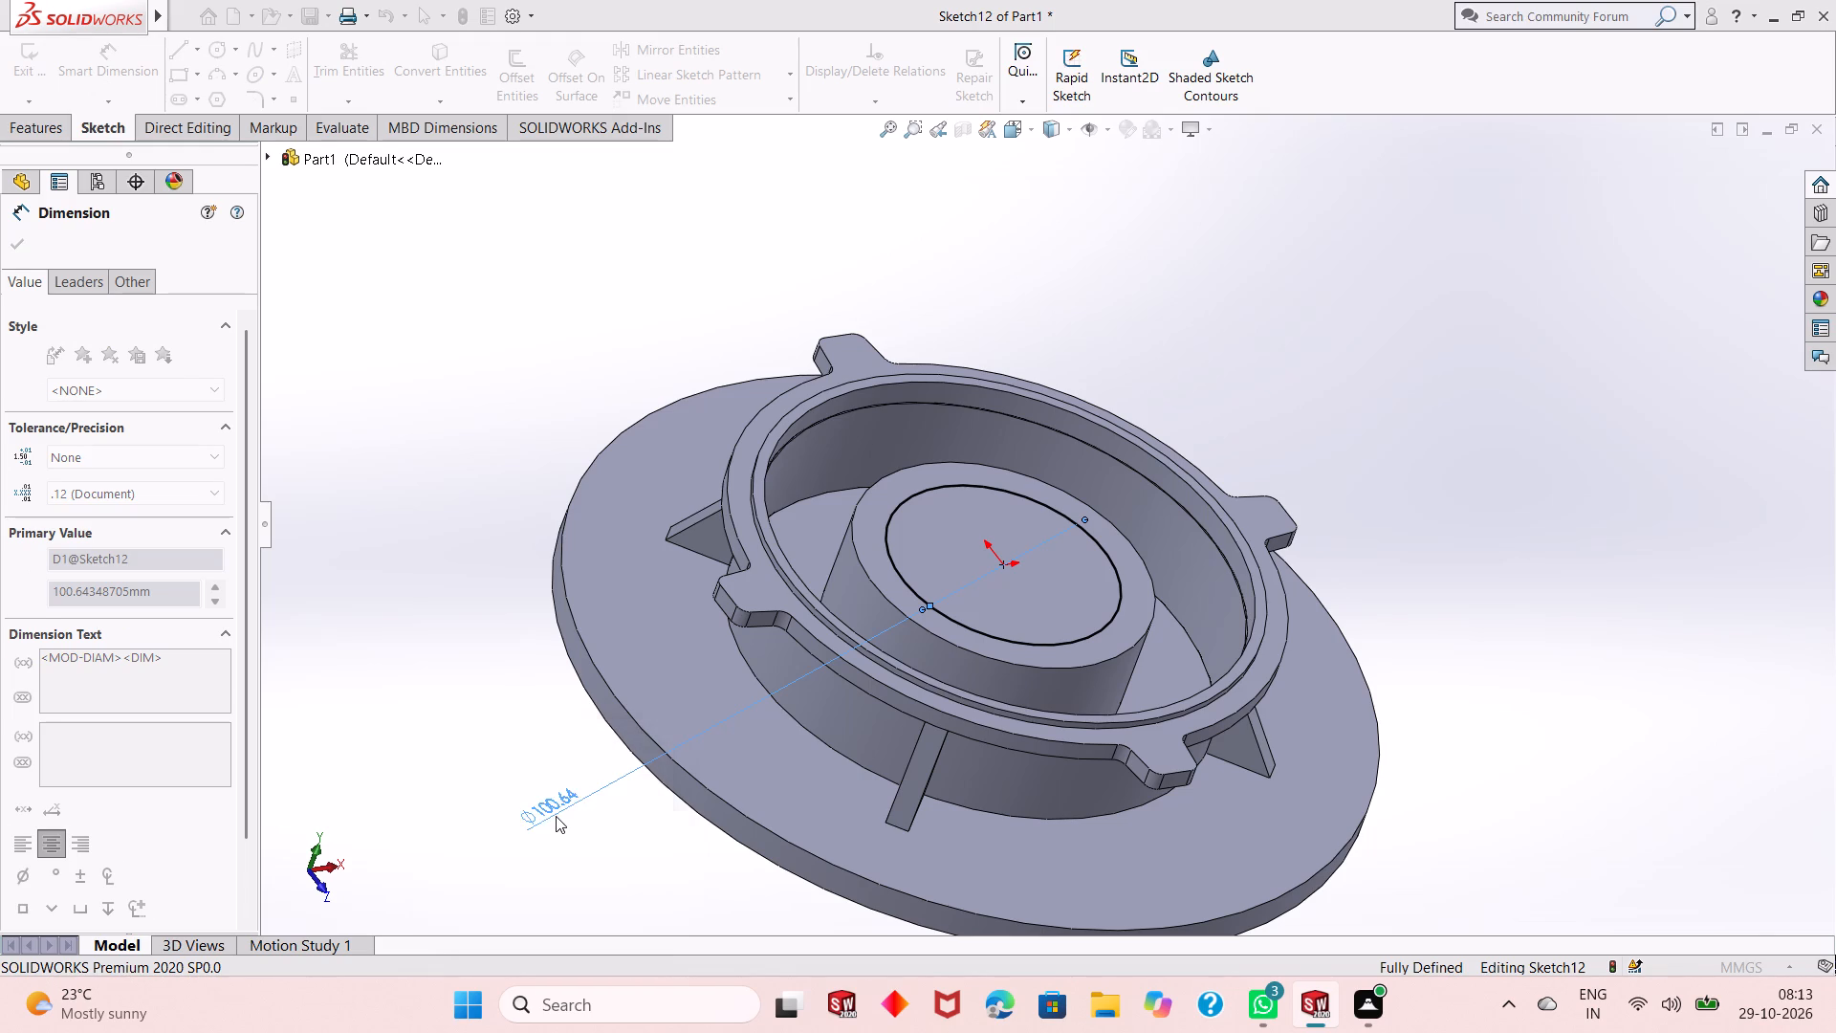
right_click(537, 309)
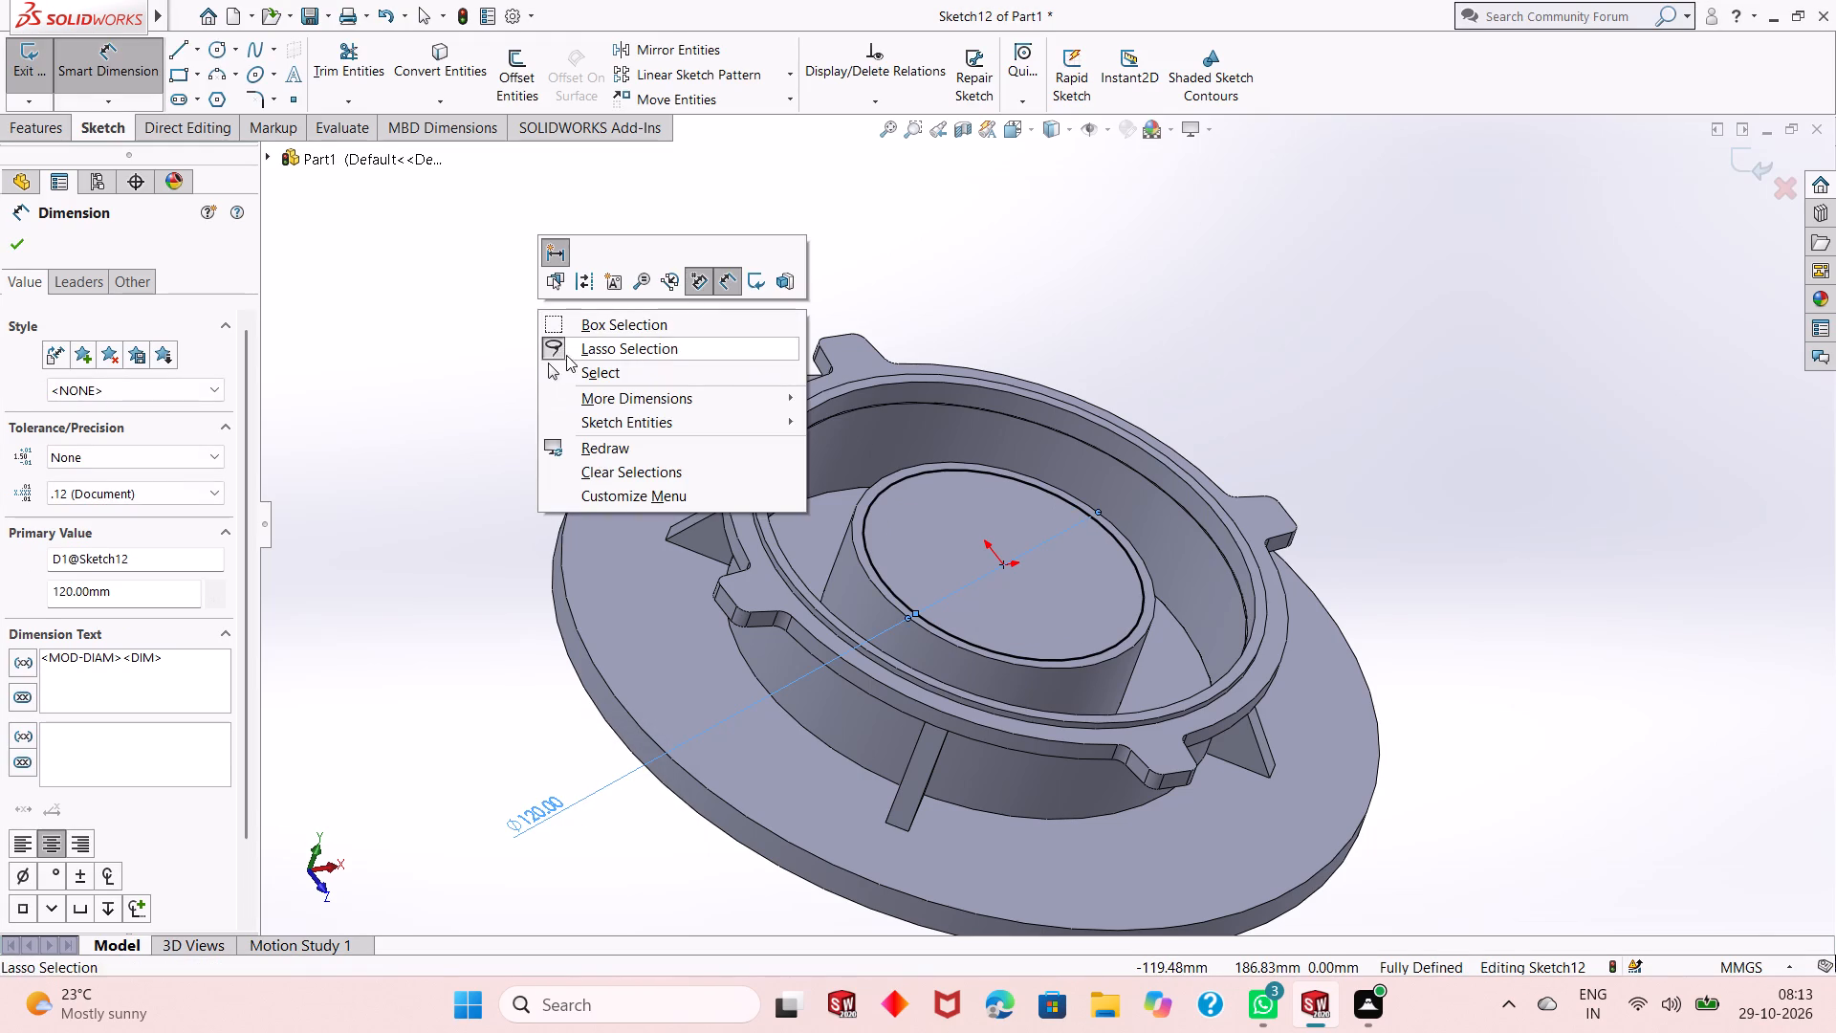
click(567, 371)
Extruded Cut the 120 mm circle Blind into the central boss, with depth 34+13, giving 47 mm.
middle_drag(967, 496, 938, 770)
middle_drag(985, 688, 980, 566)
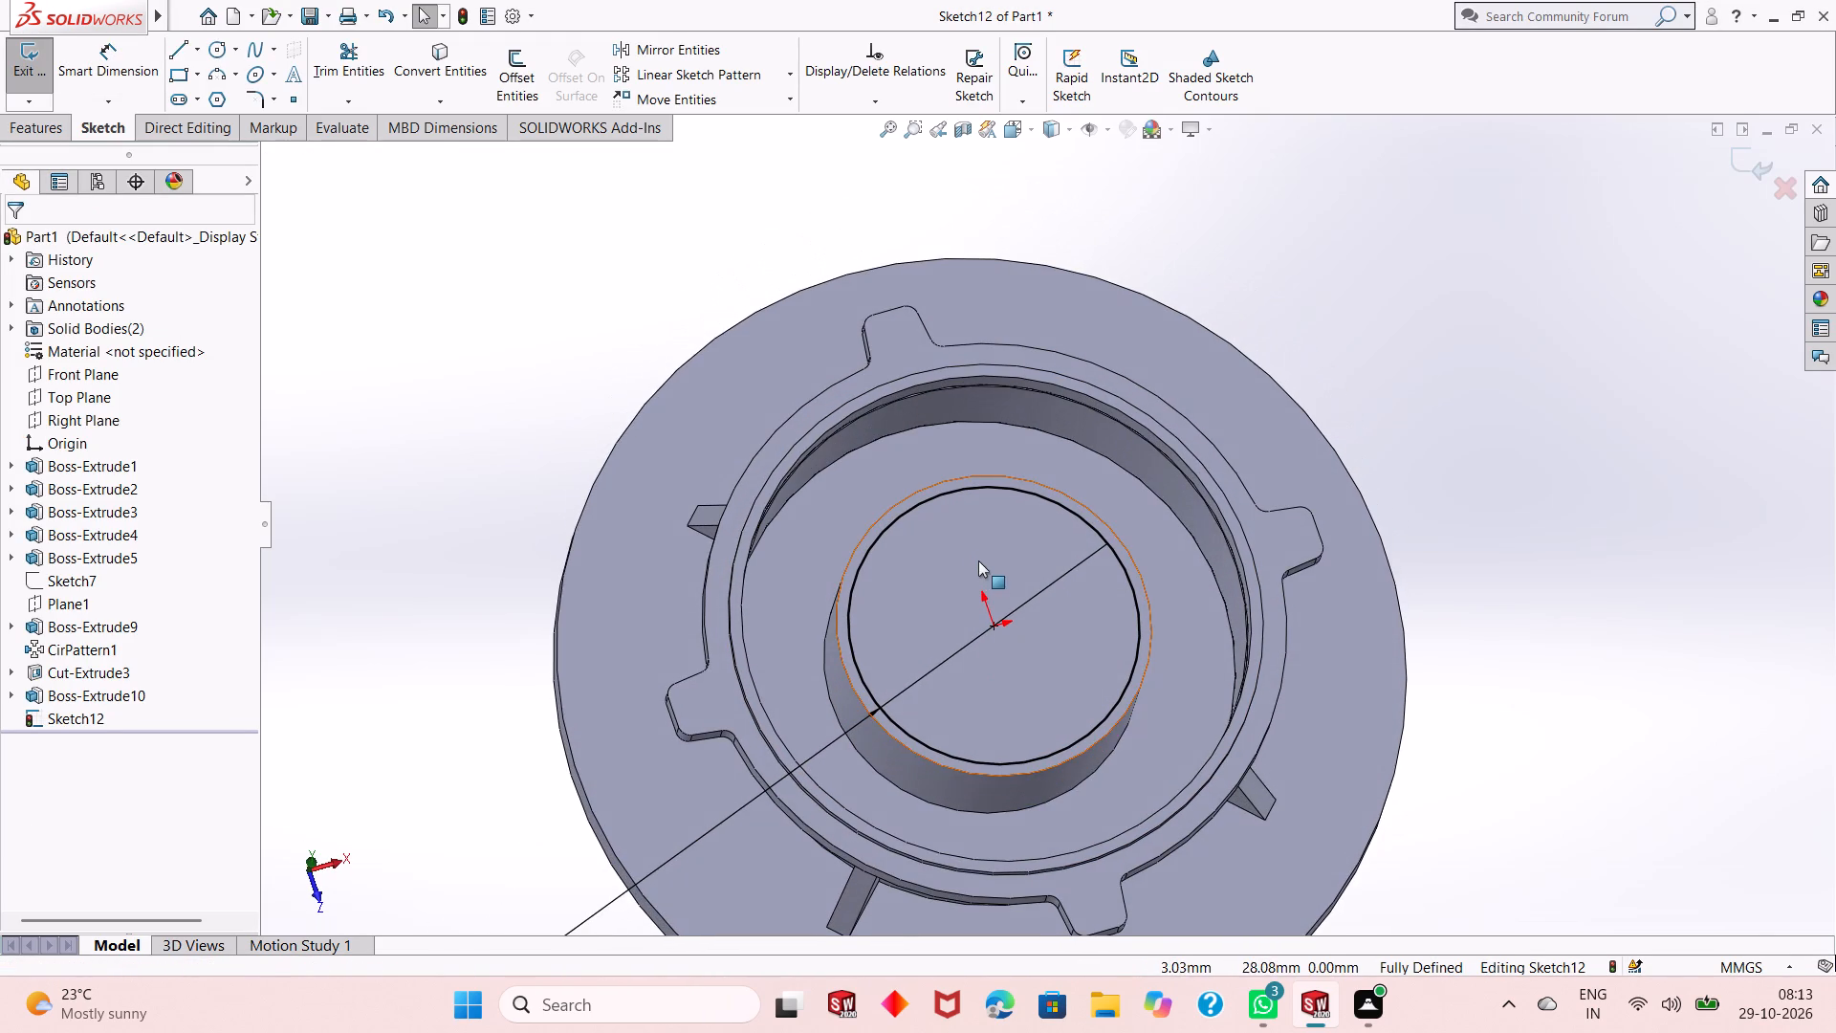
click(55, 137)
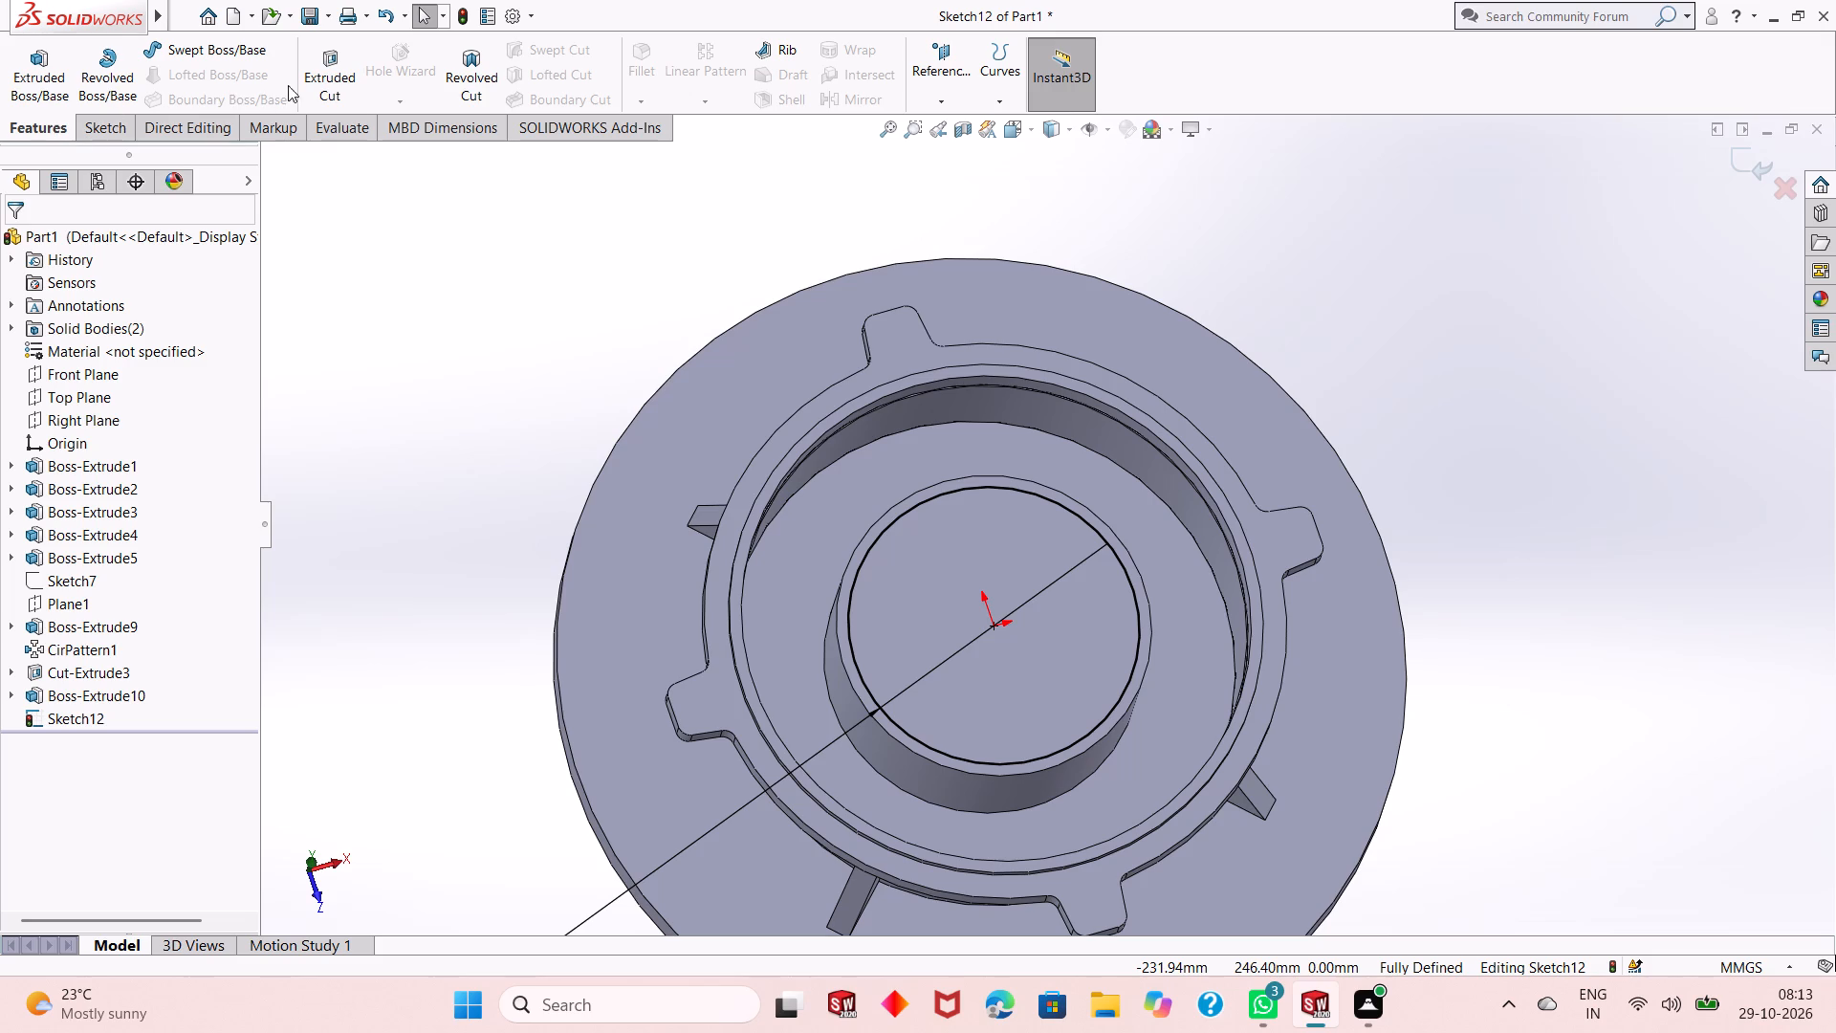
click(346, 77)
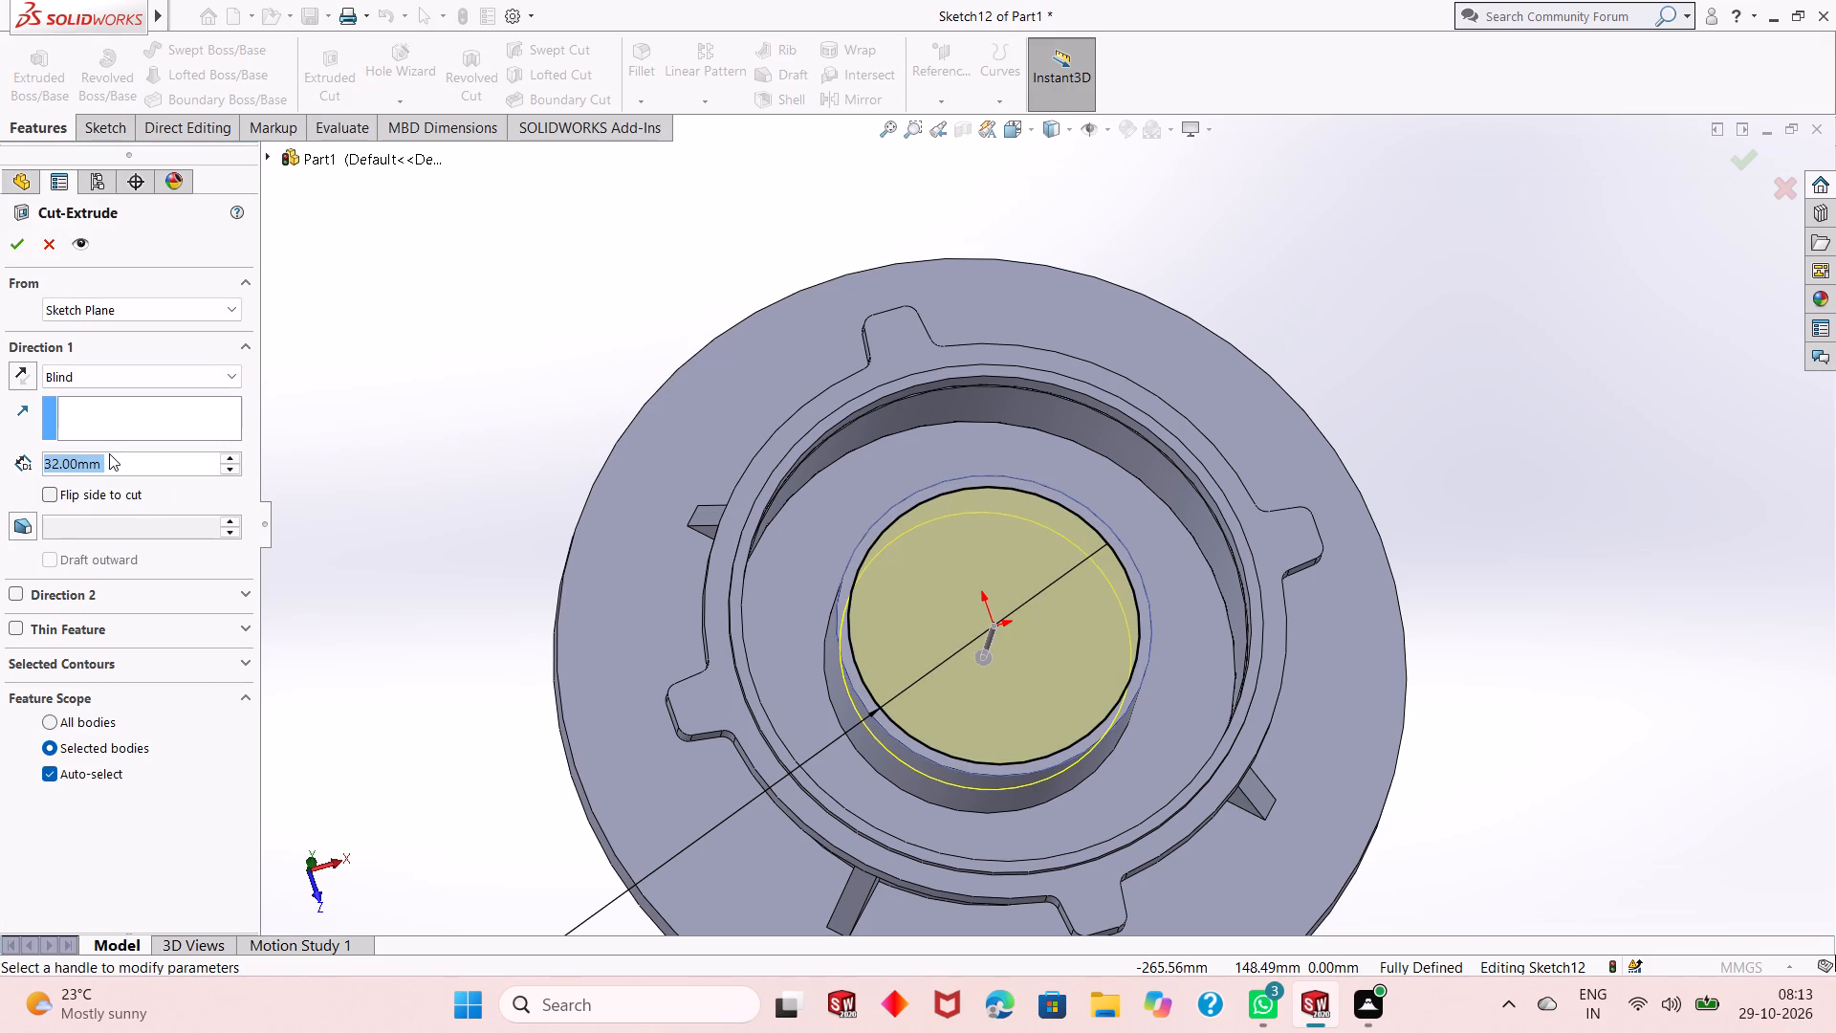
text(34+13)
key(Return)
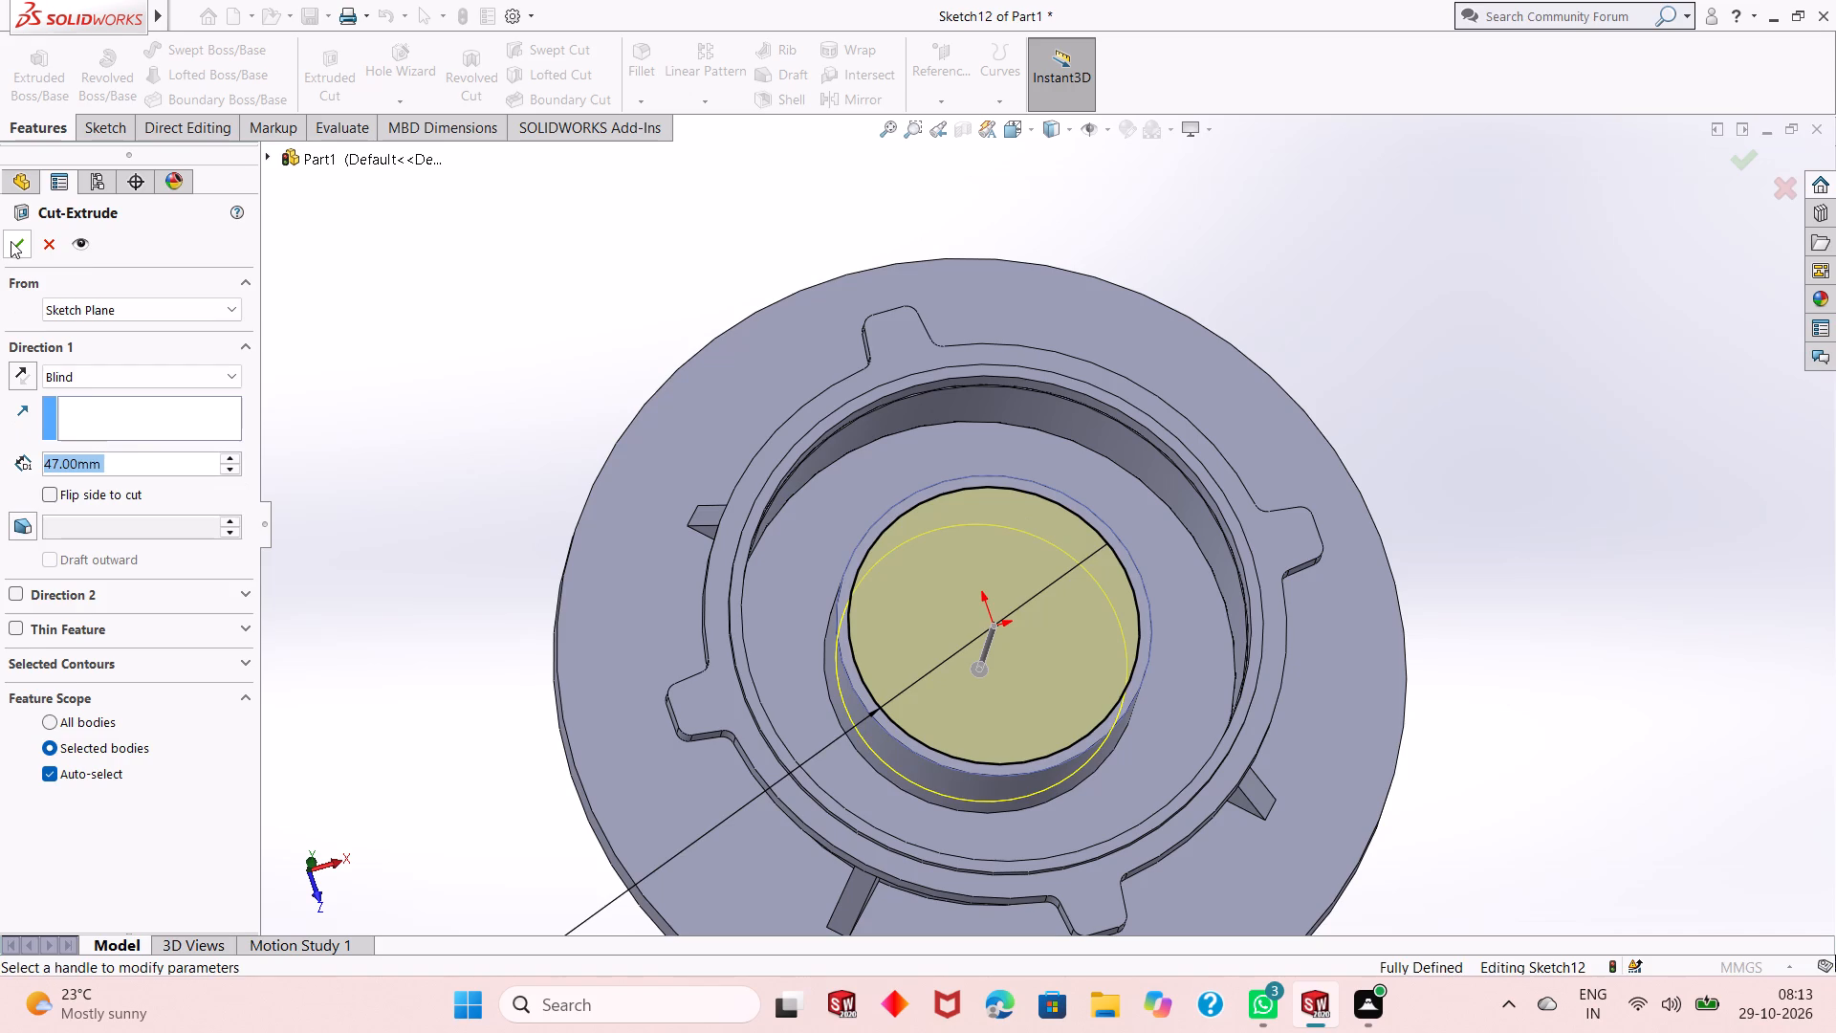
click(11, 241)
click(327, 446)
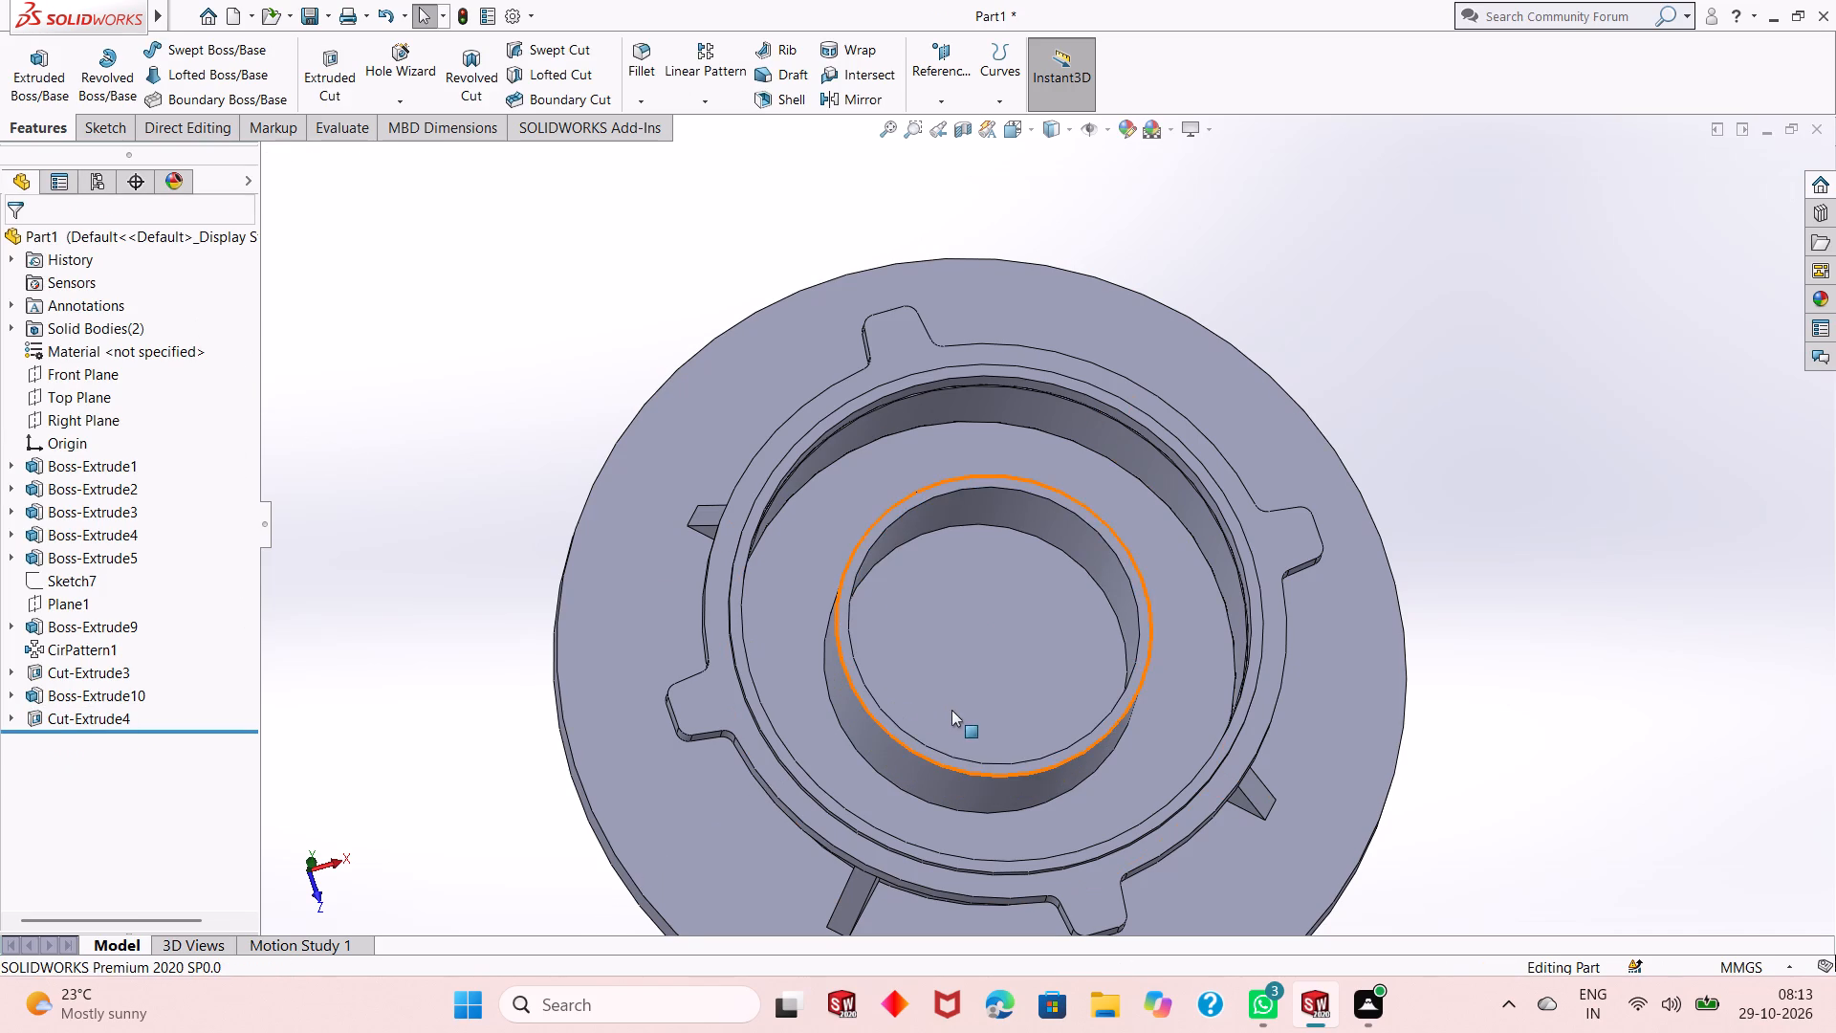
Start a sketch on the hollow boss's top rim and draw an origin-centred circle of about 68 mm radius just outside it.
middle_drag(951, 710, 965, 545)
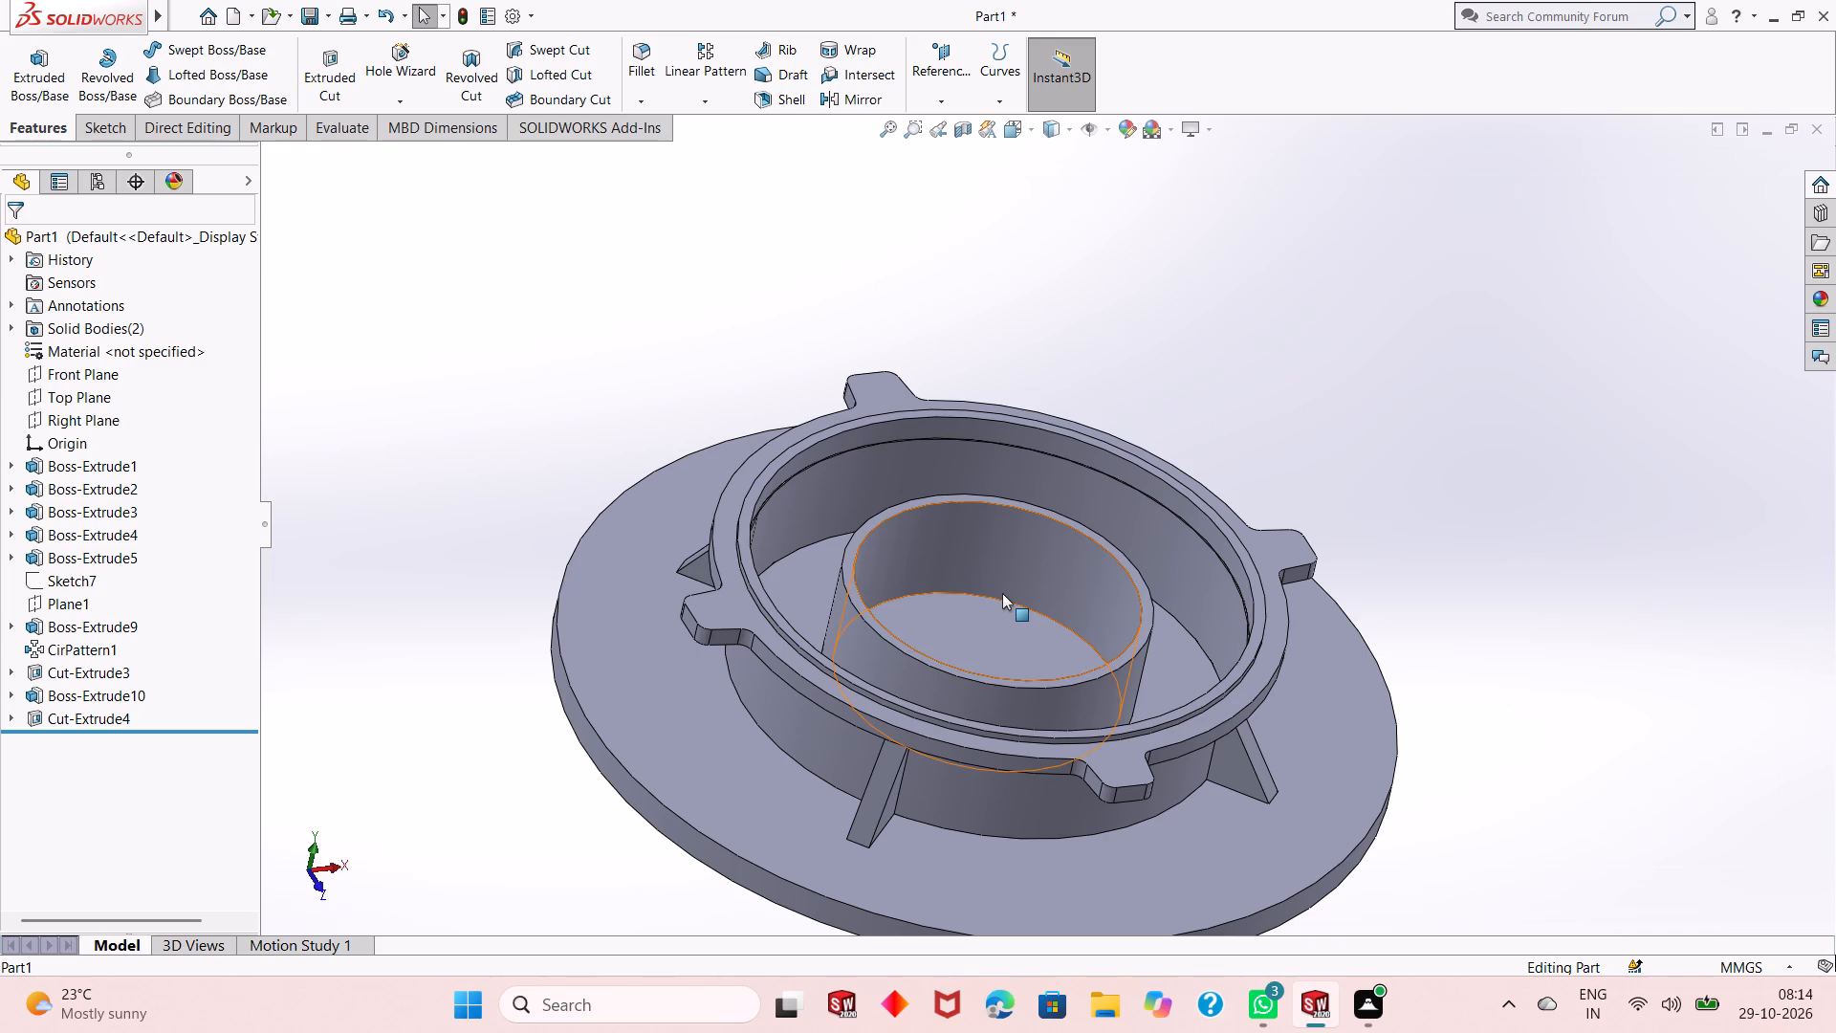
middle_drag(1001, 593, 1002, 675)
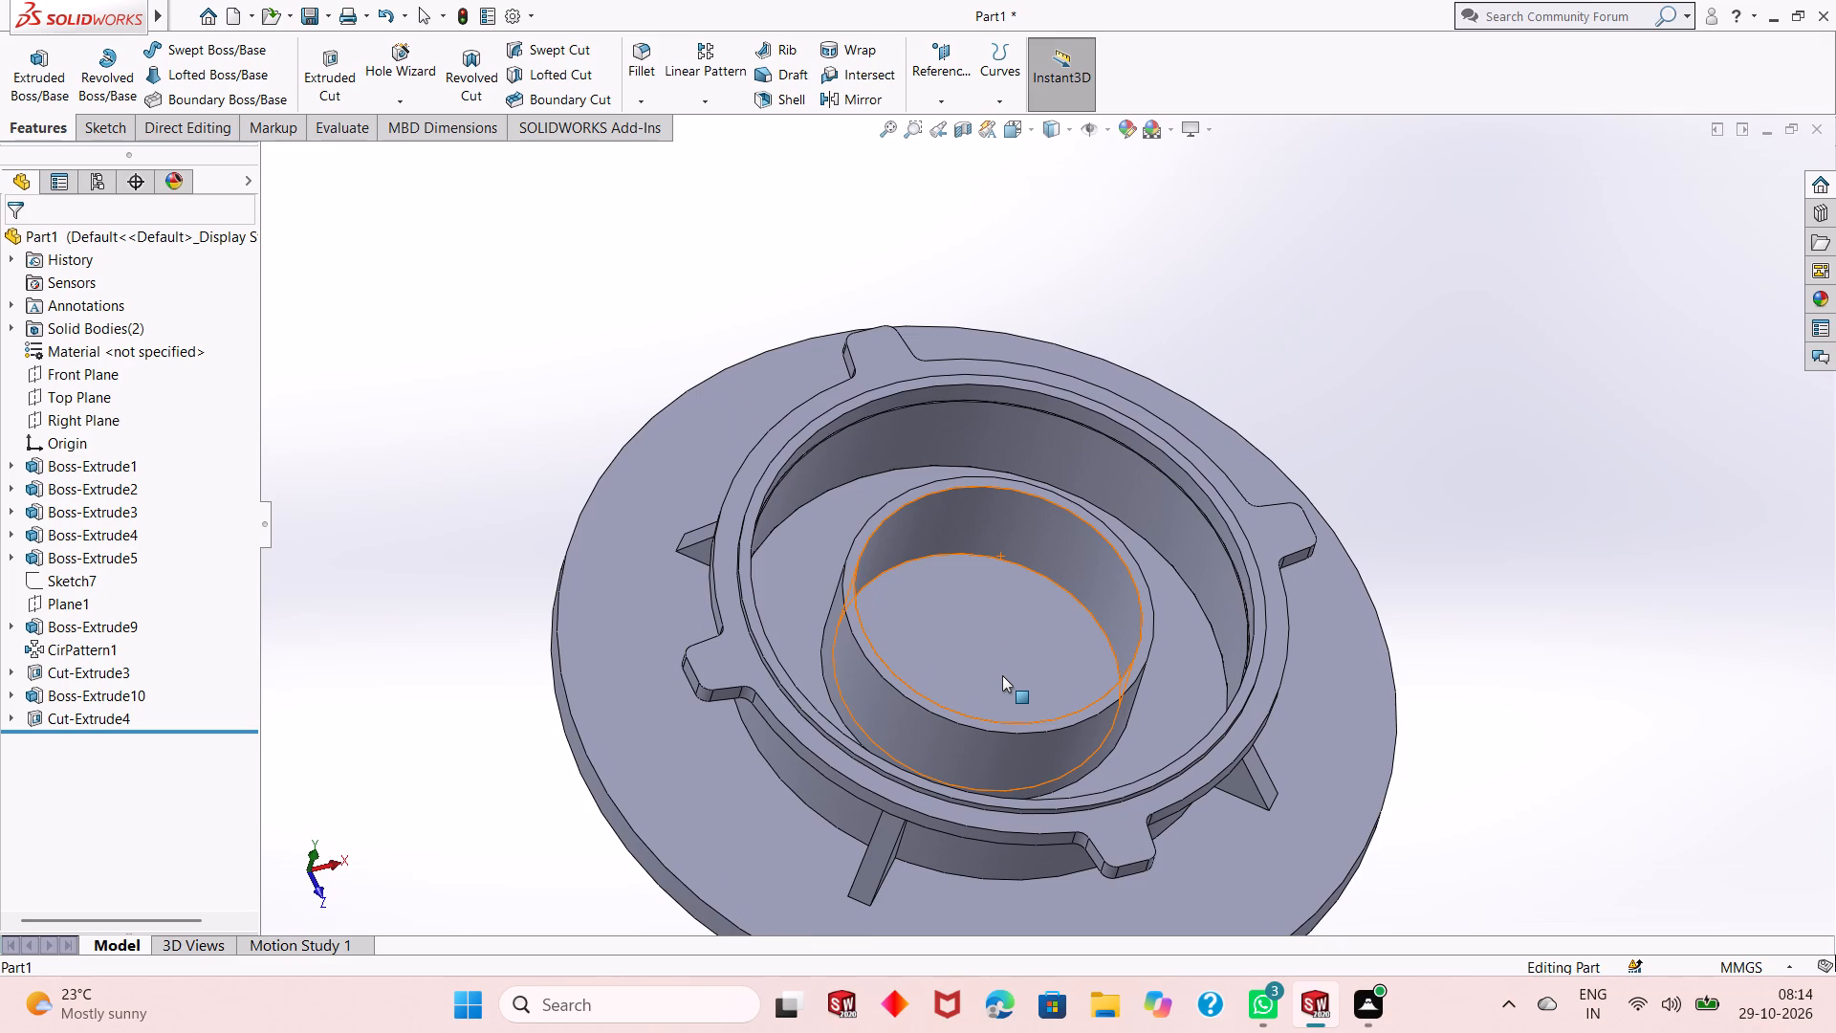
middle_drag(1053, 500, 1041, 670)
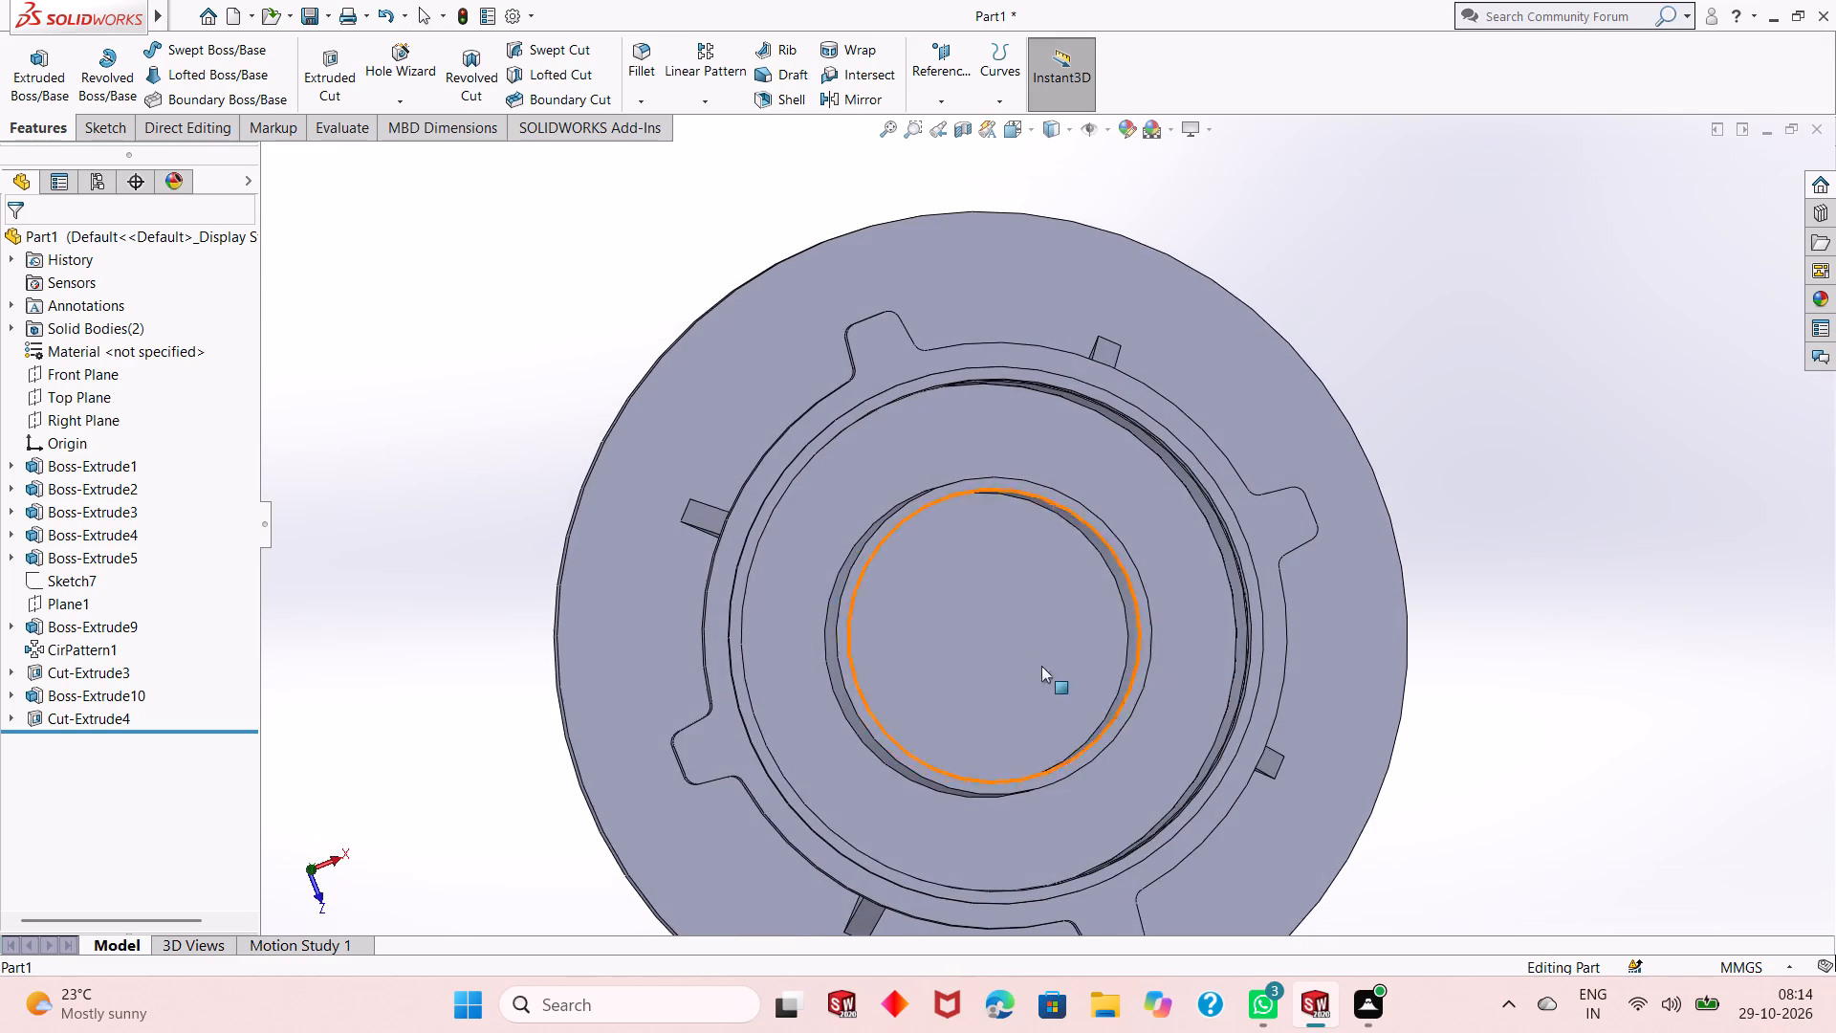
scroll(1028, 587, down, 1)
click(1097, 495)
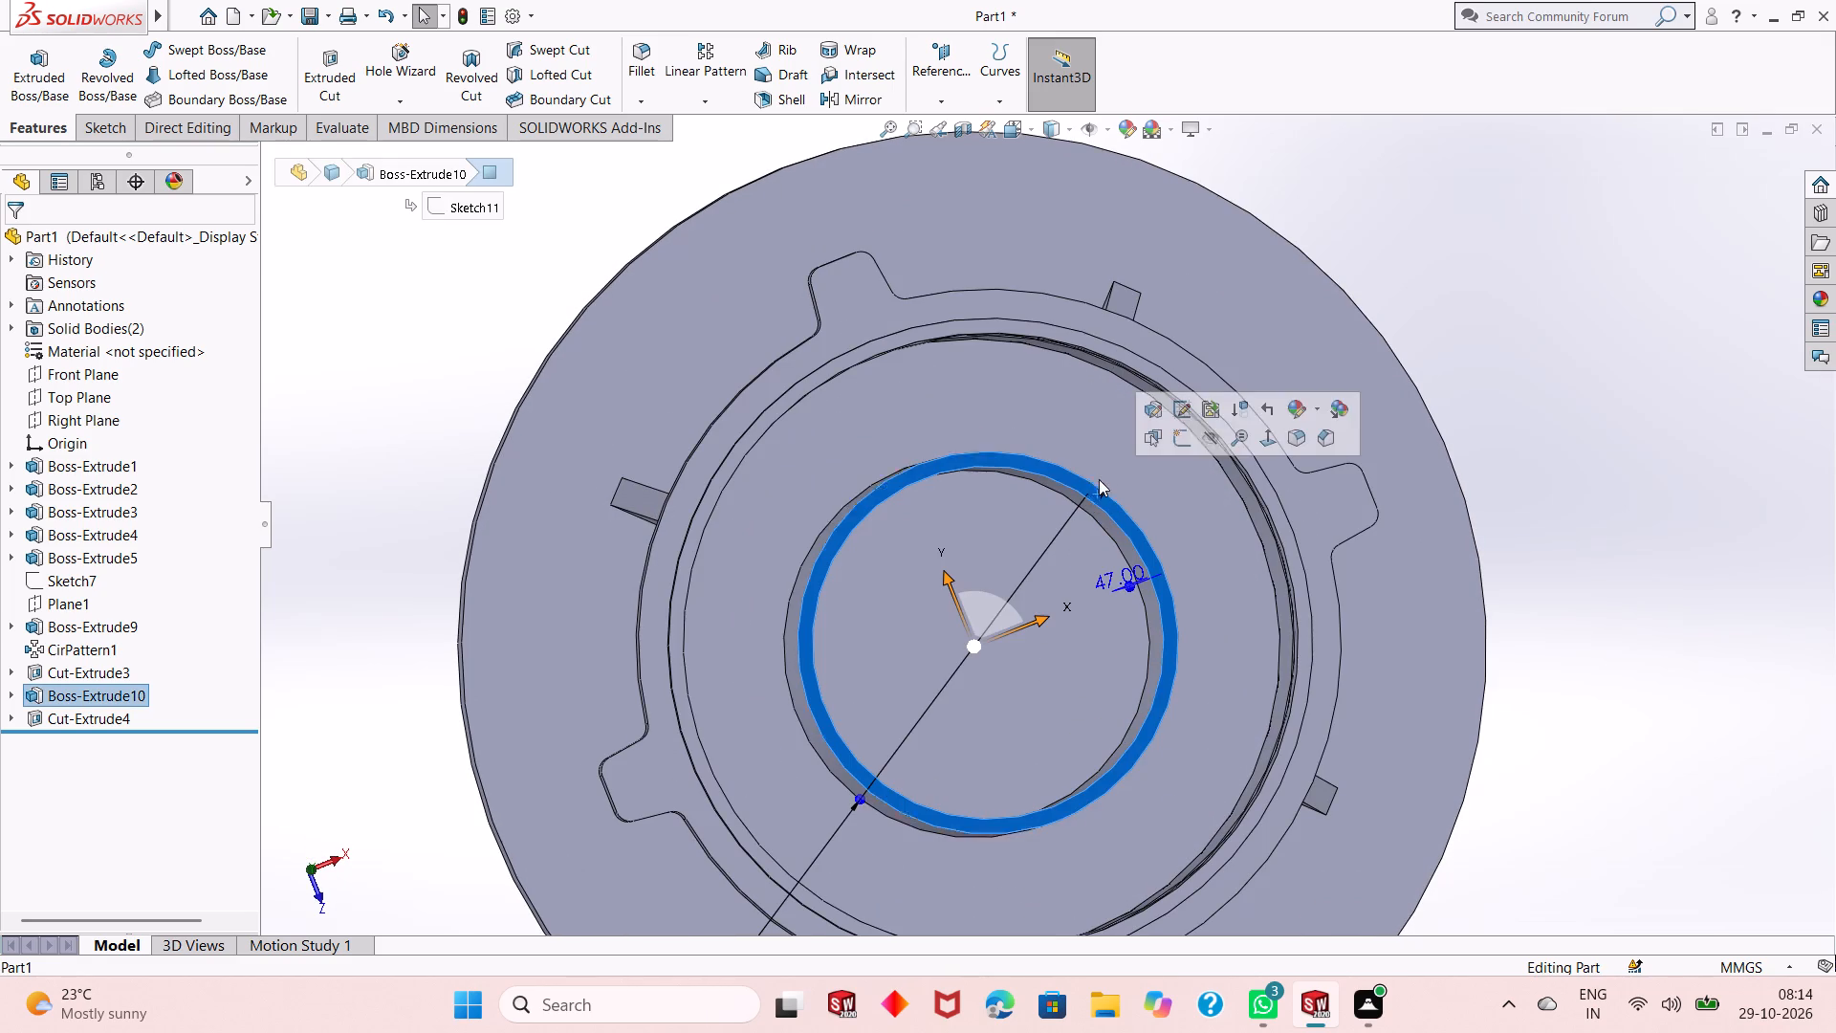
click(1187, 438)
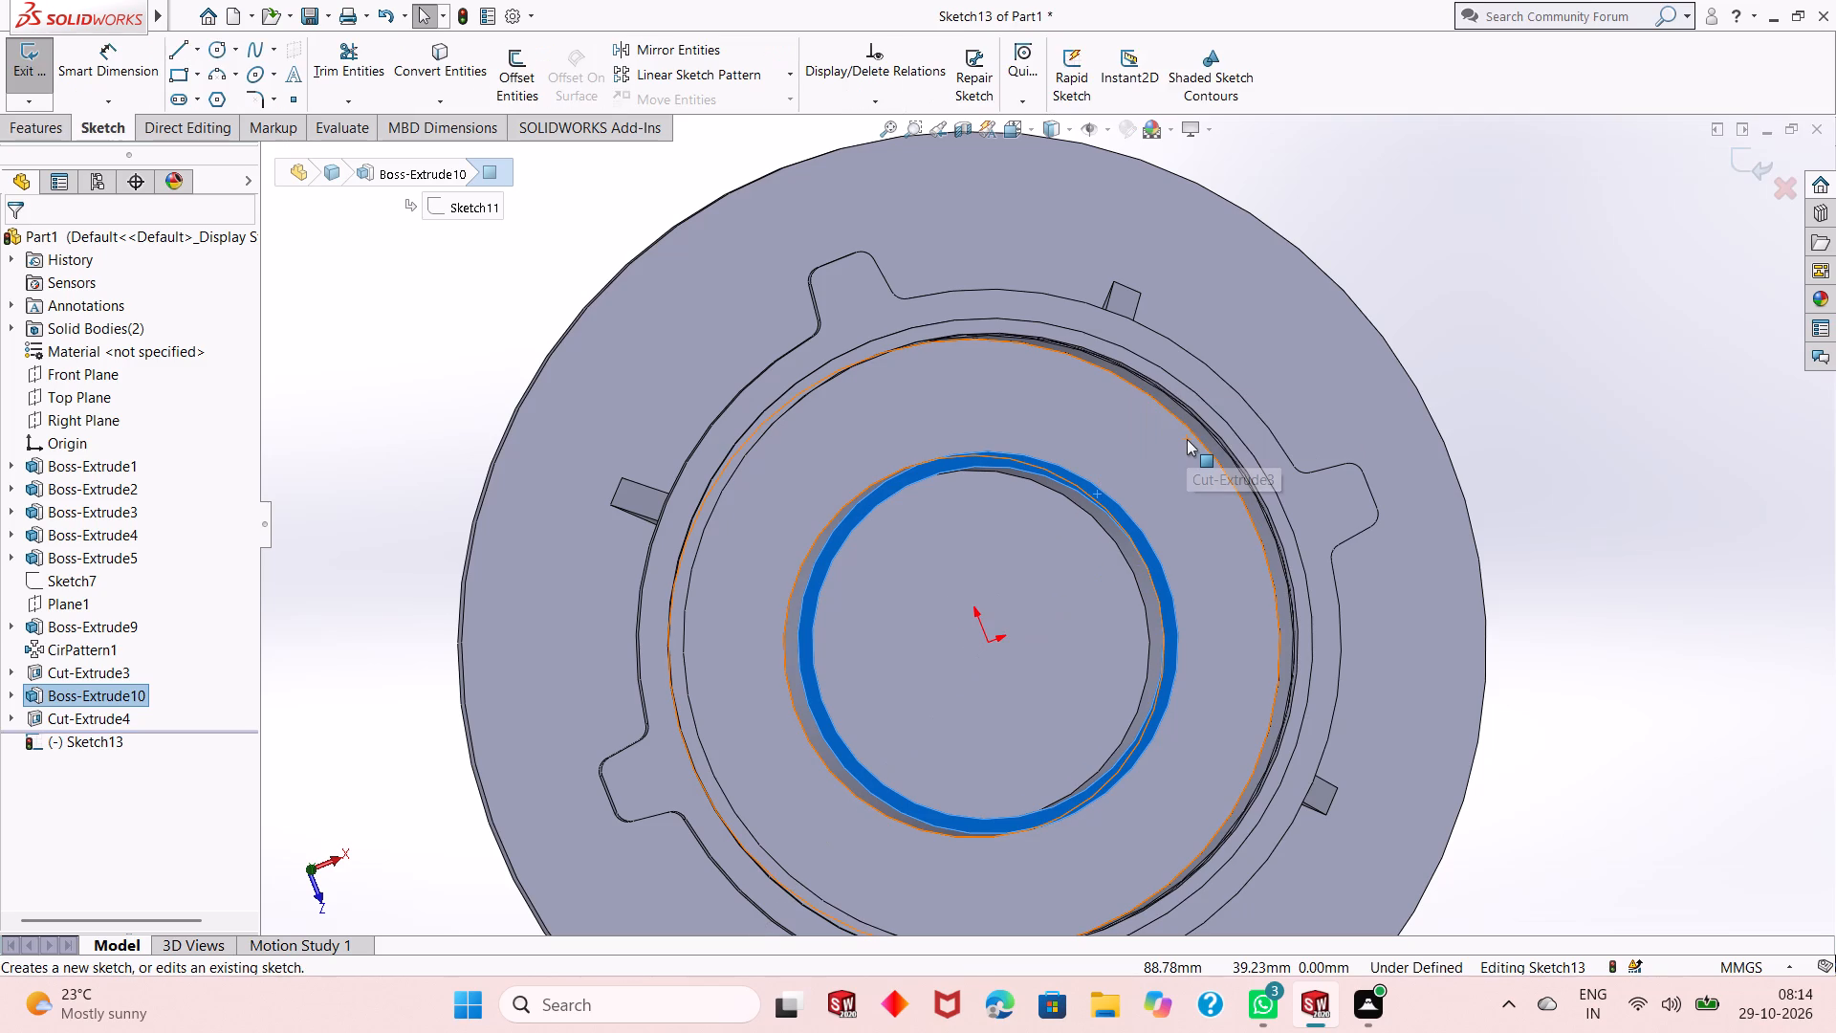
key(ctrl+8)
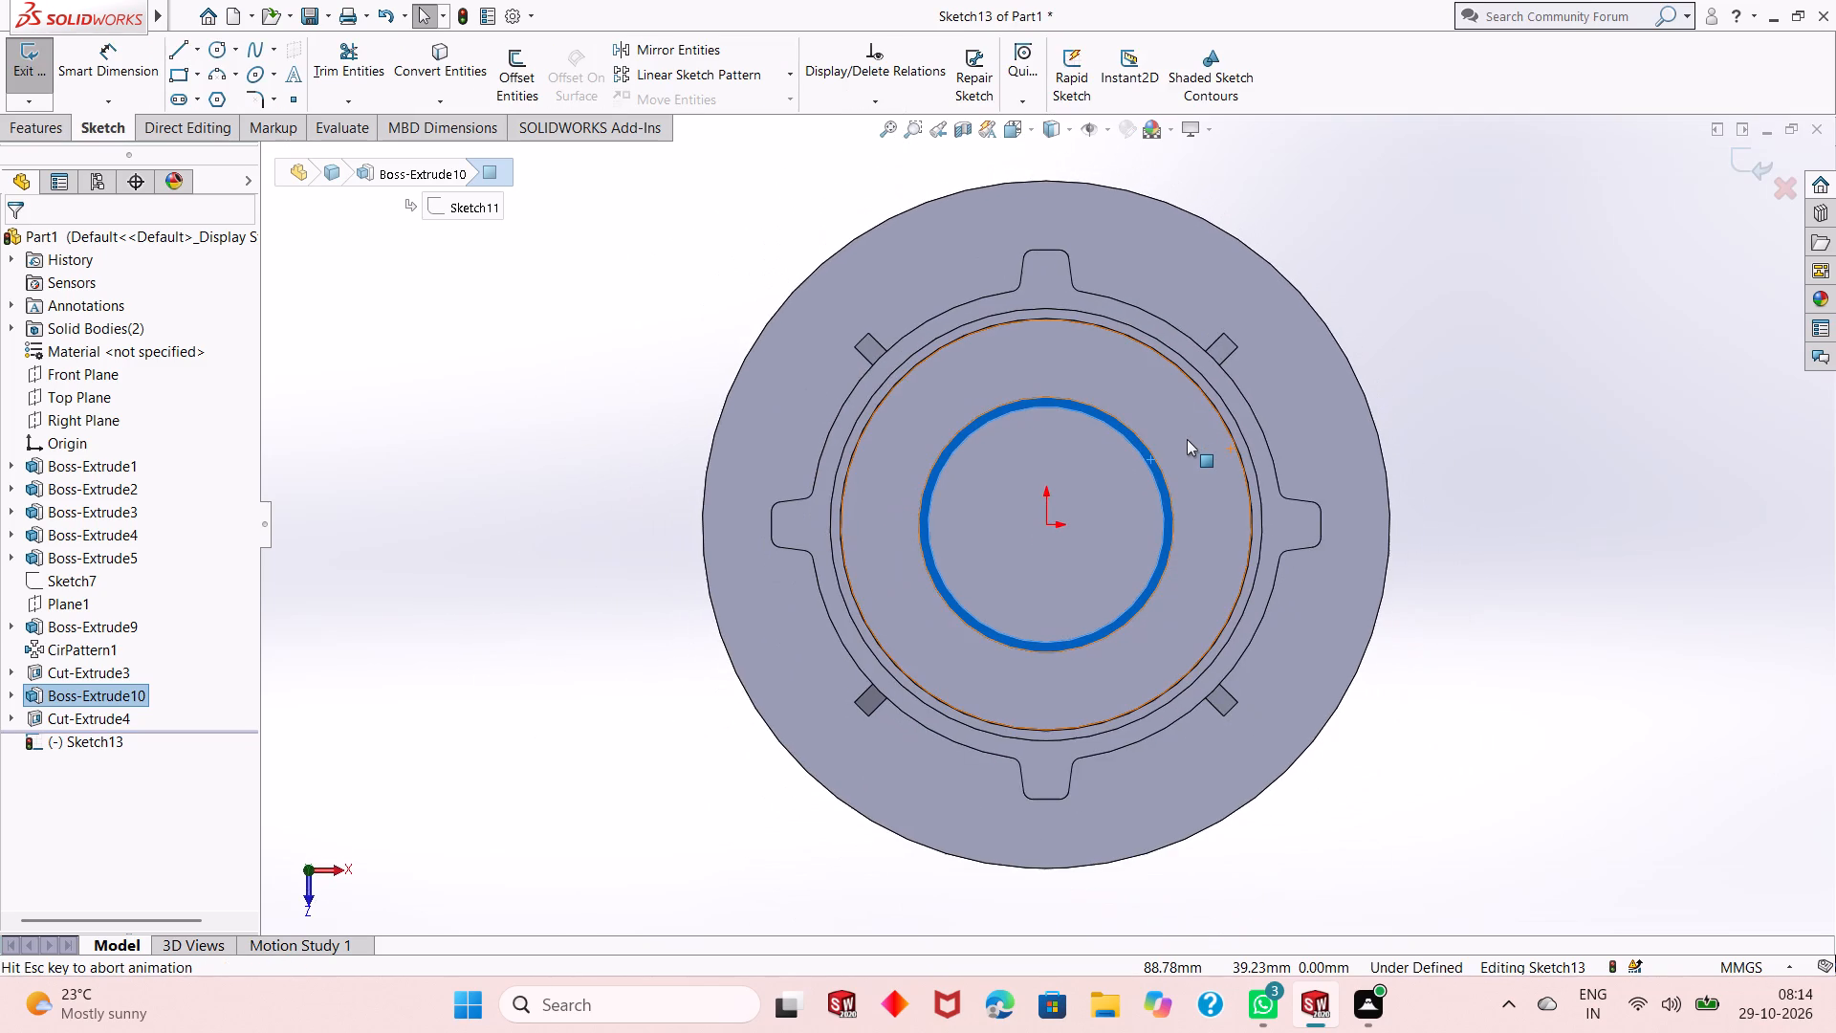
scroll(1055, 445, down, 2)
click(1510, 285)
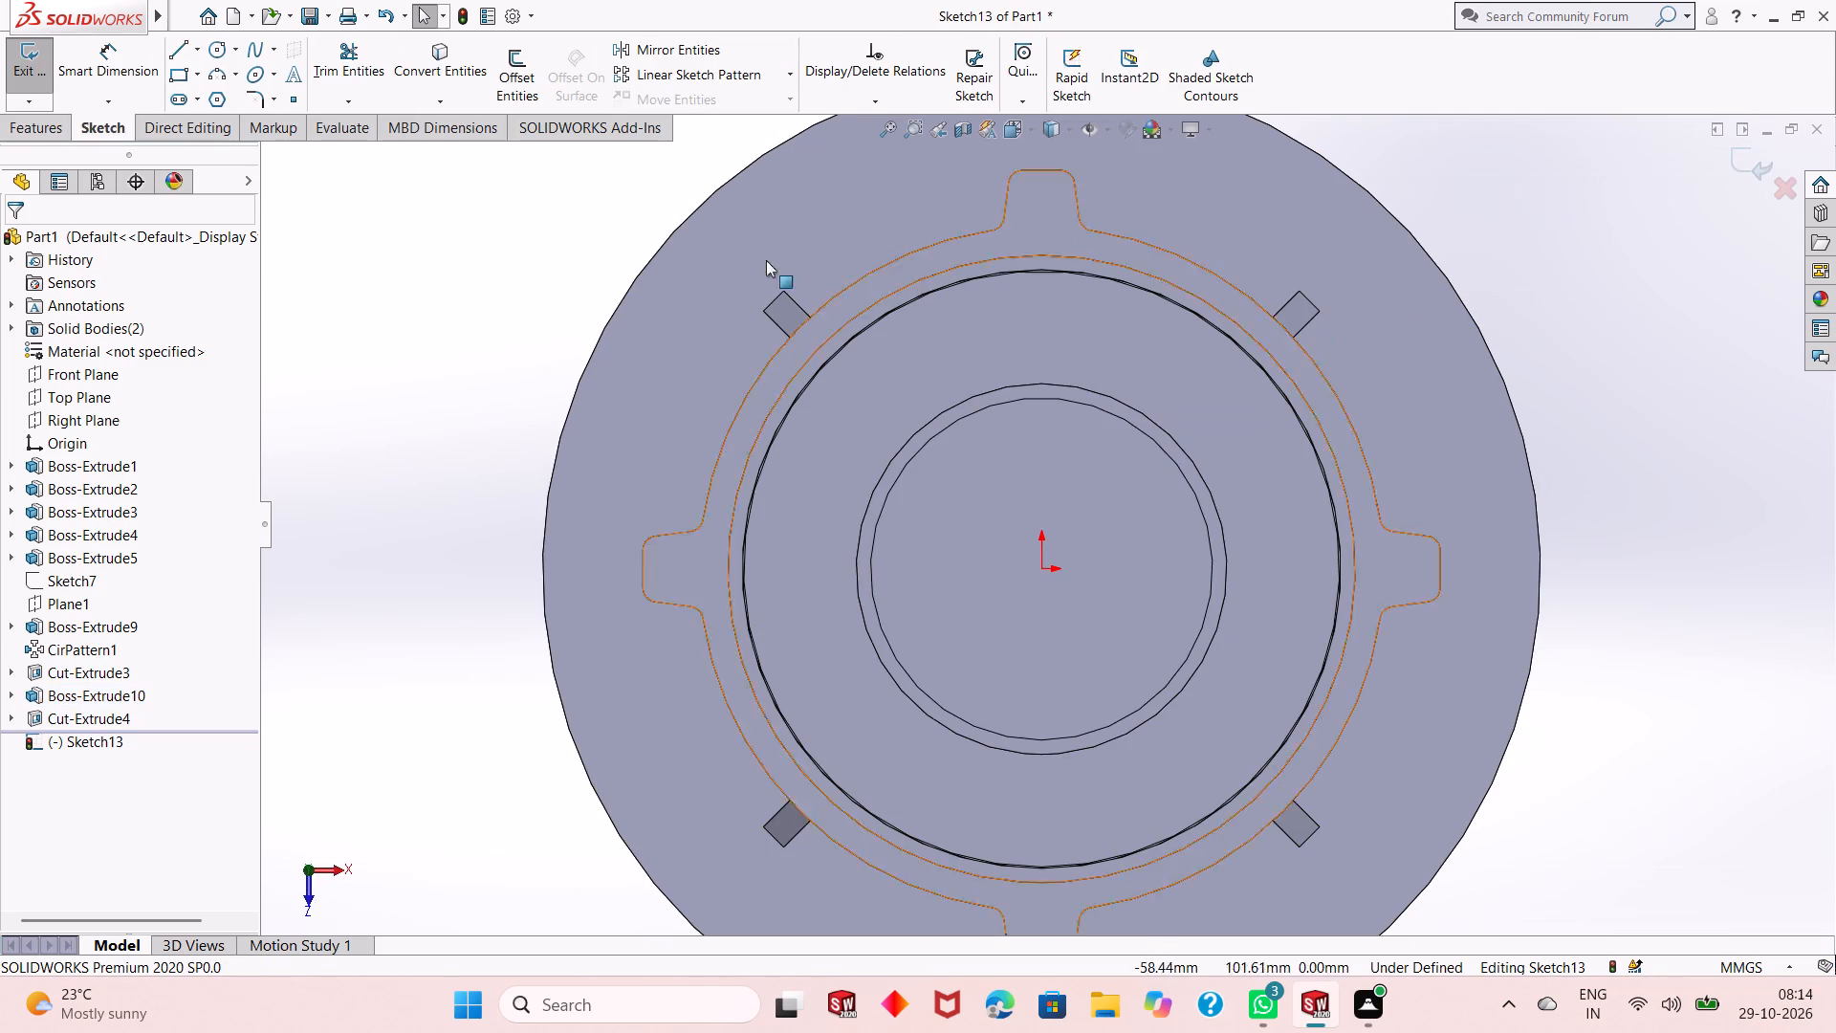
click(213, 52)
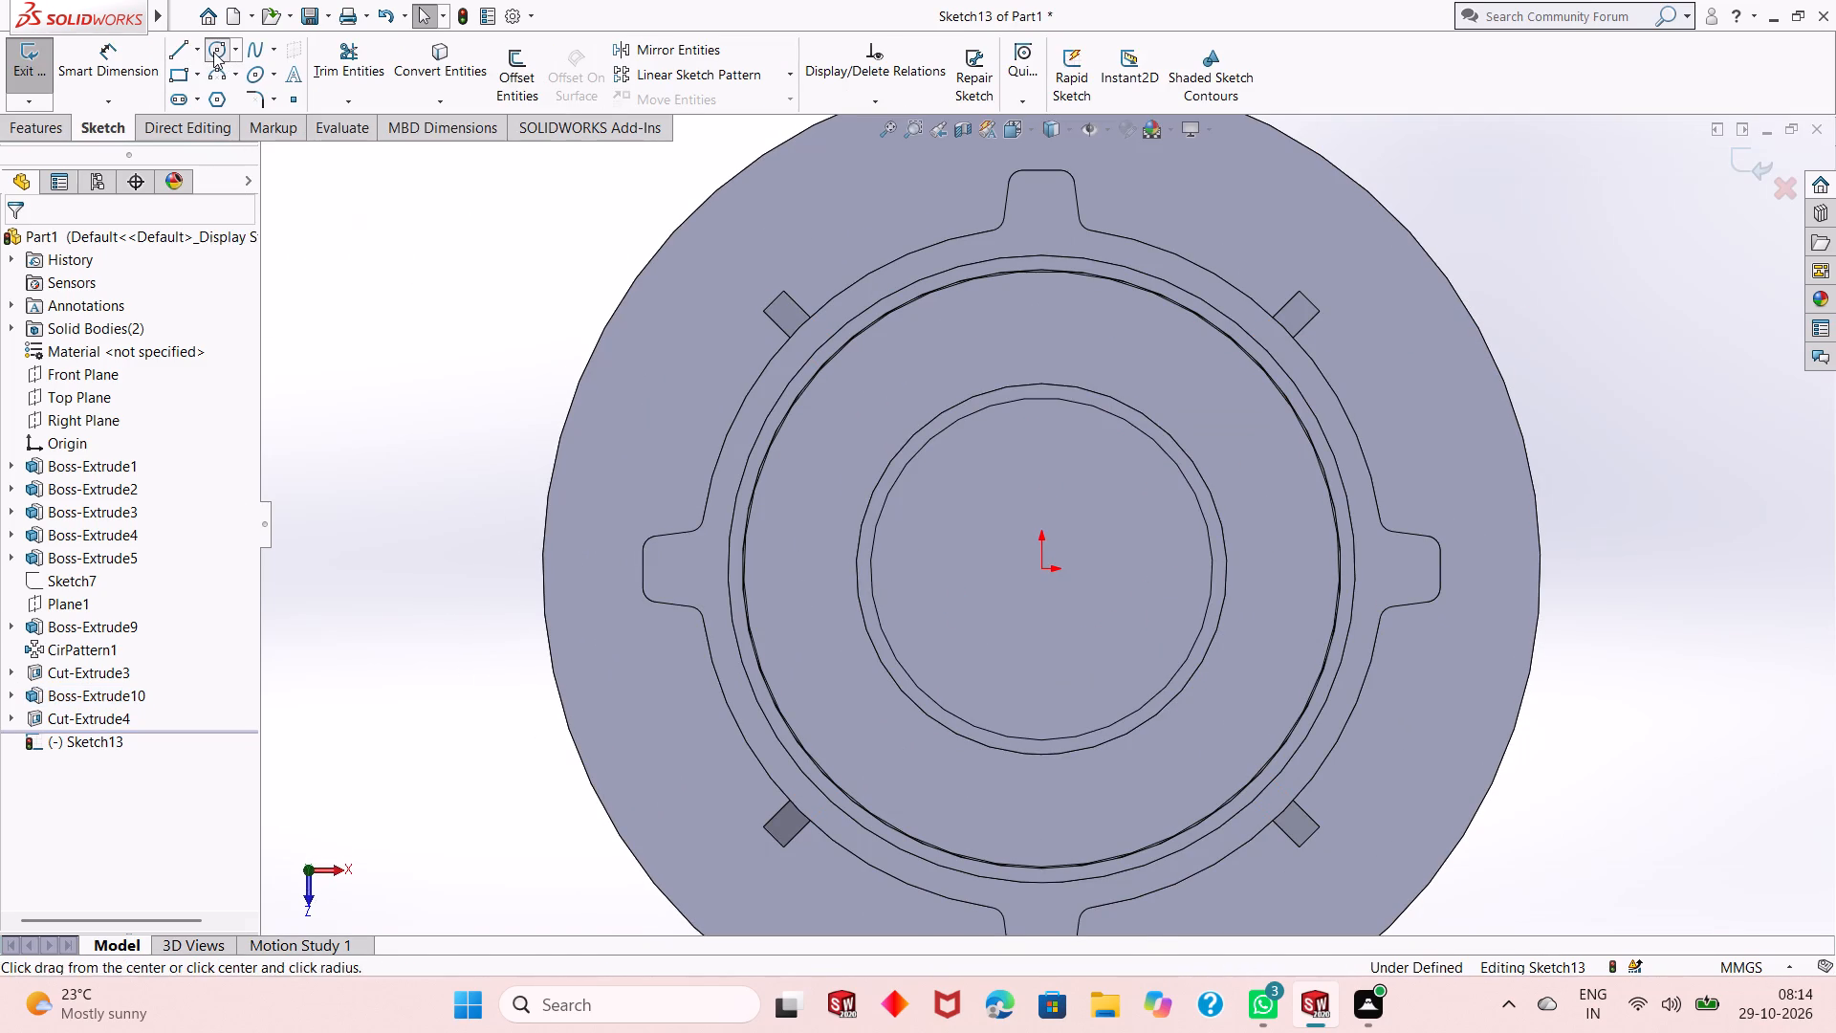
click(1044, 570)
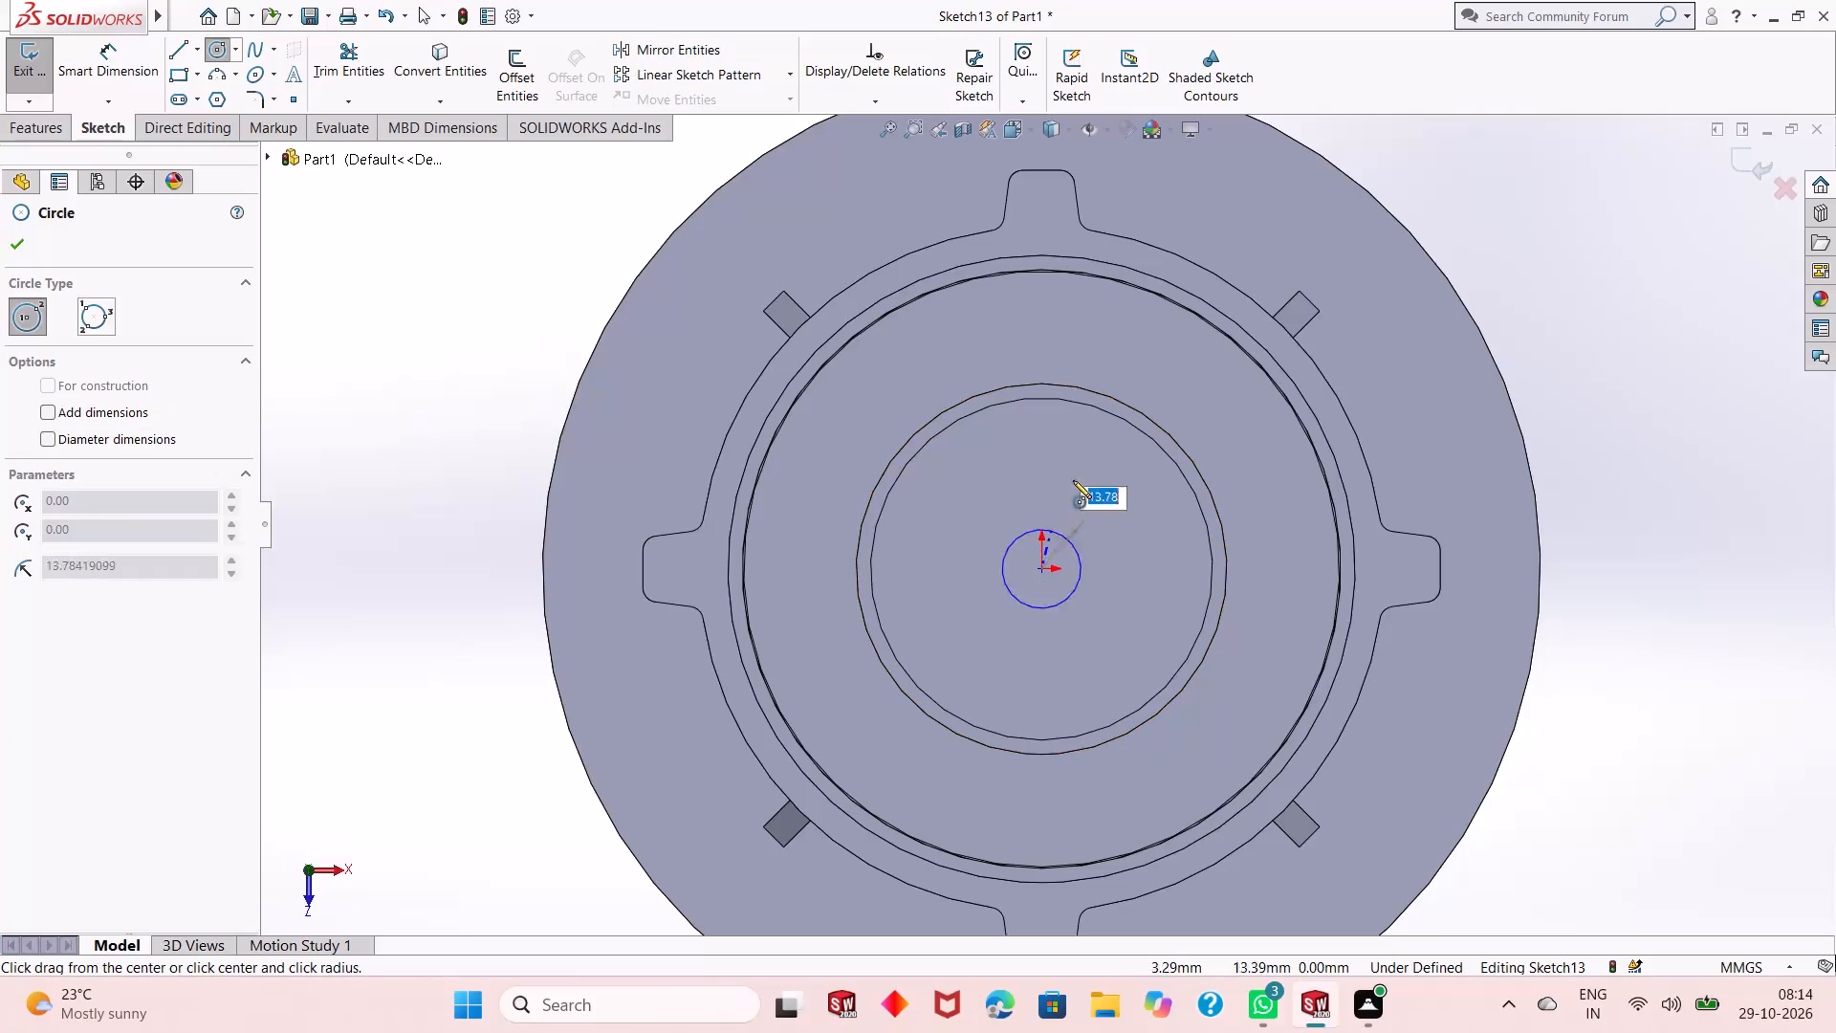
click(1095, 383)
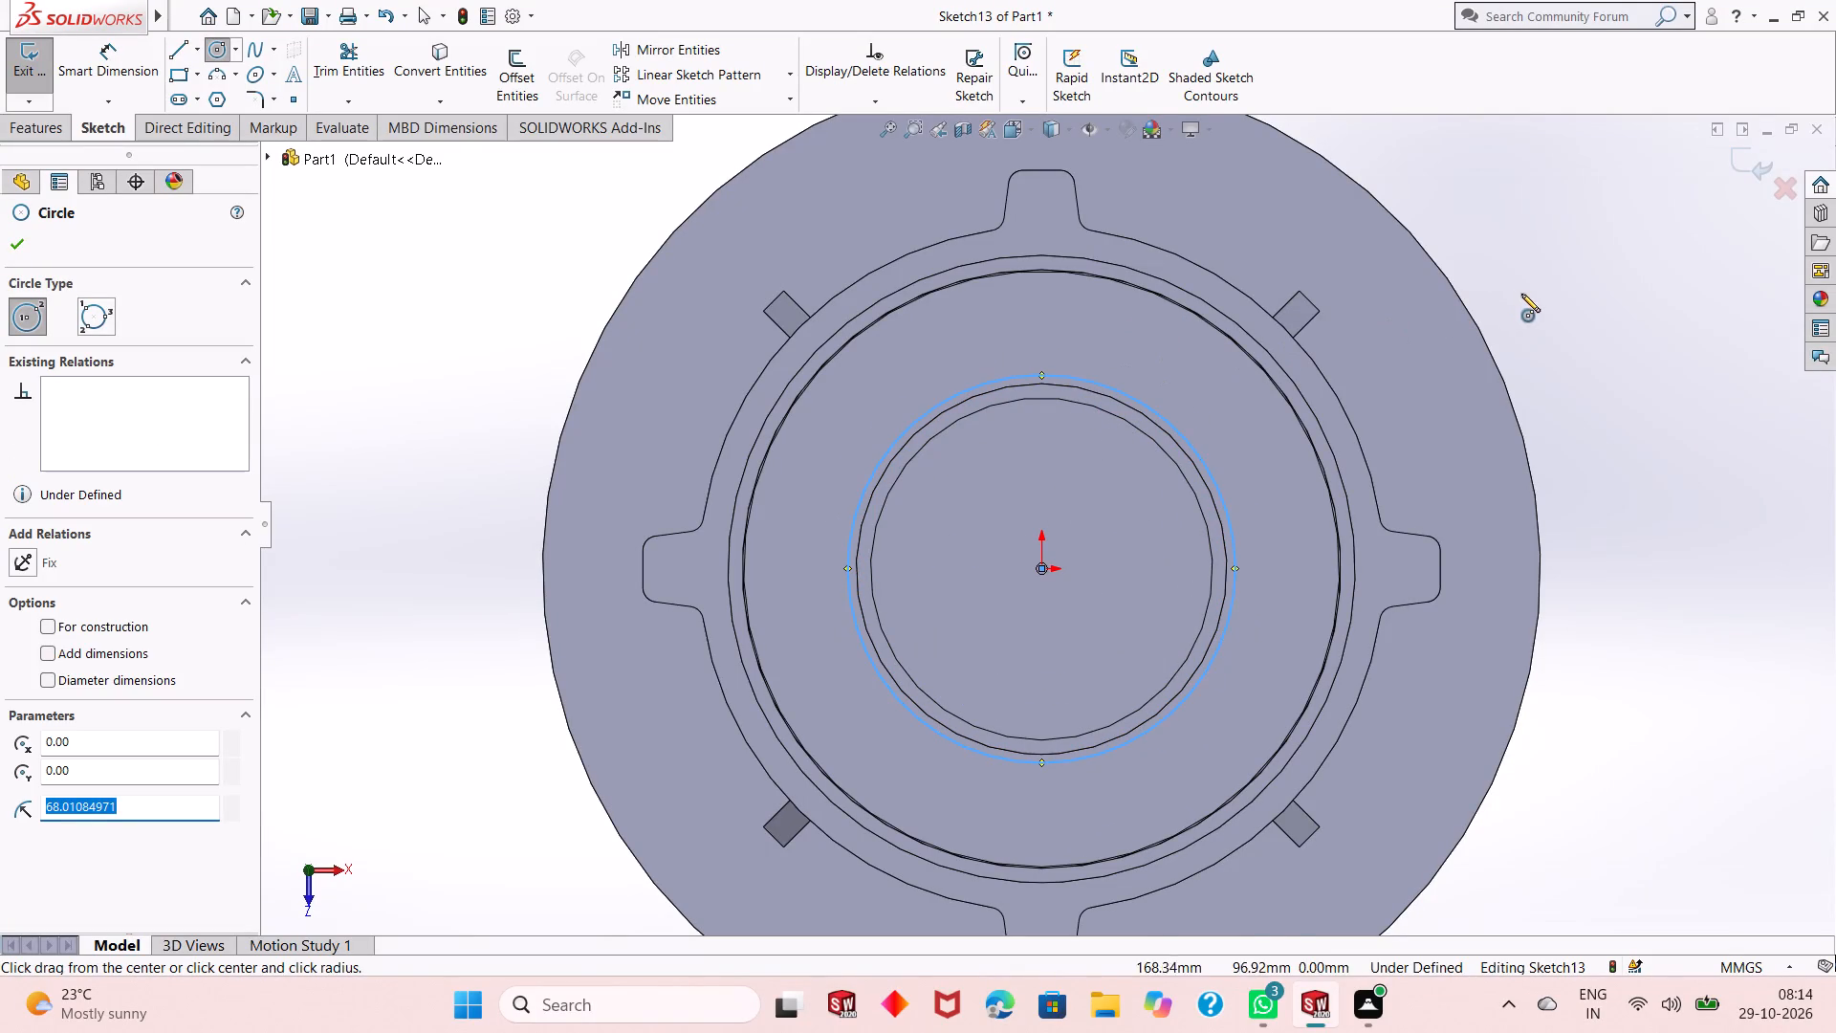
right_click(1521, 294)
click(1546, 312)
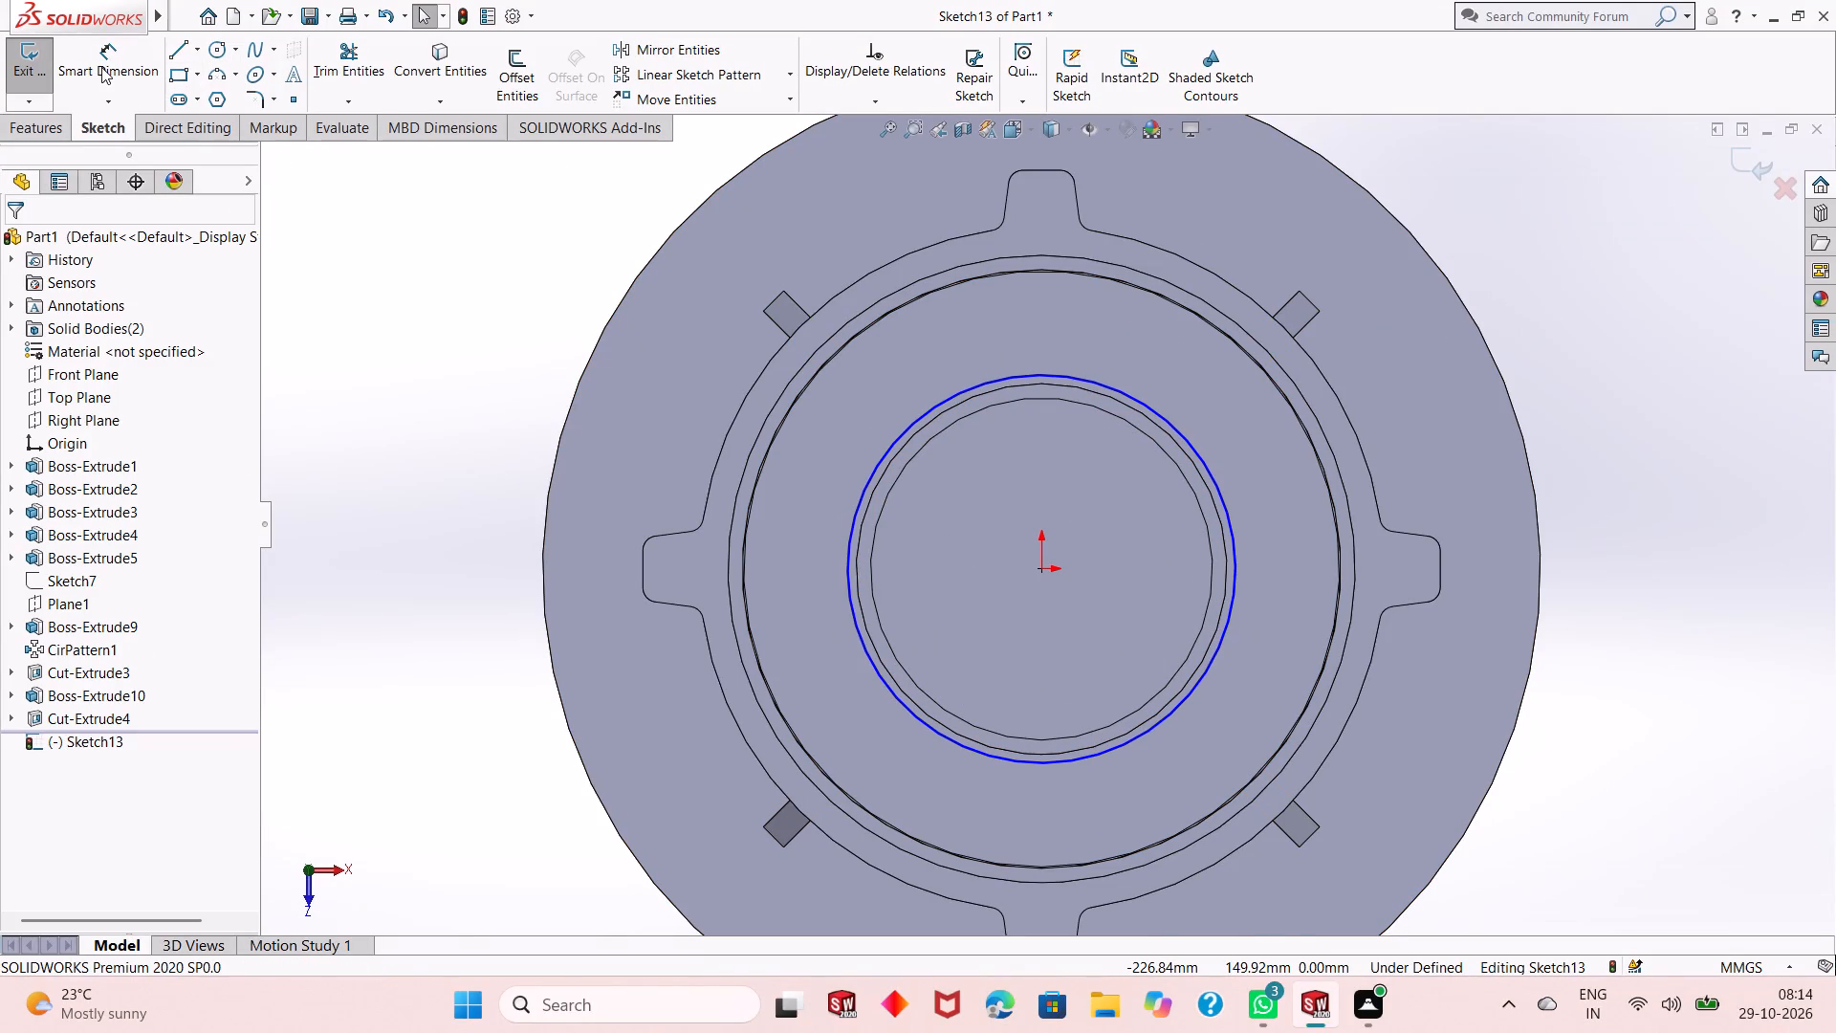
Dimension the new circle's diameter as 68+68, giving 136 mm.
click(101, 67)
click(872, 670)
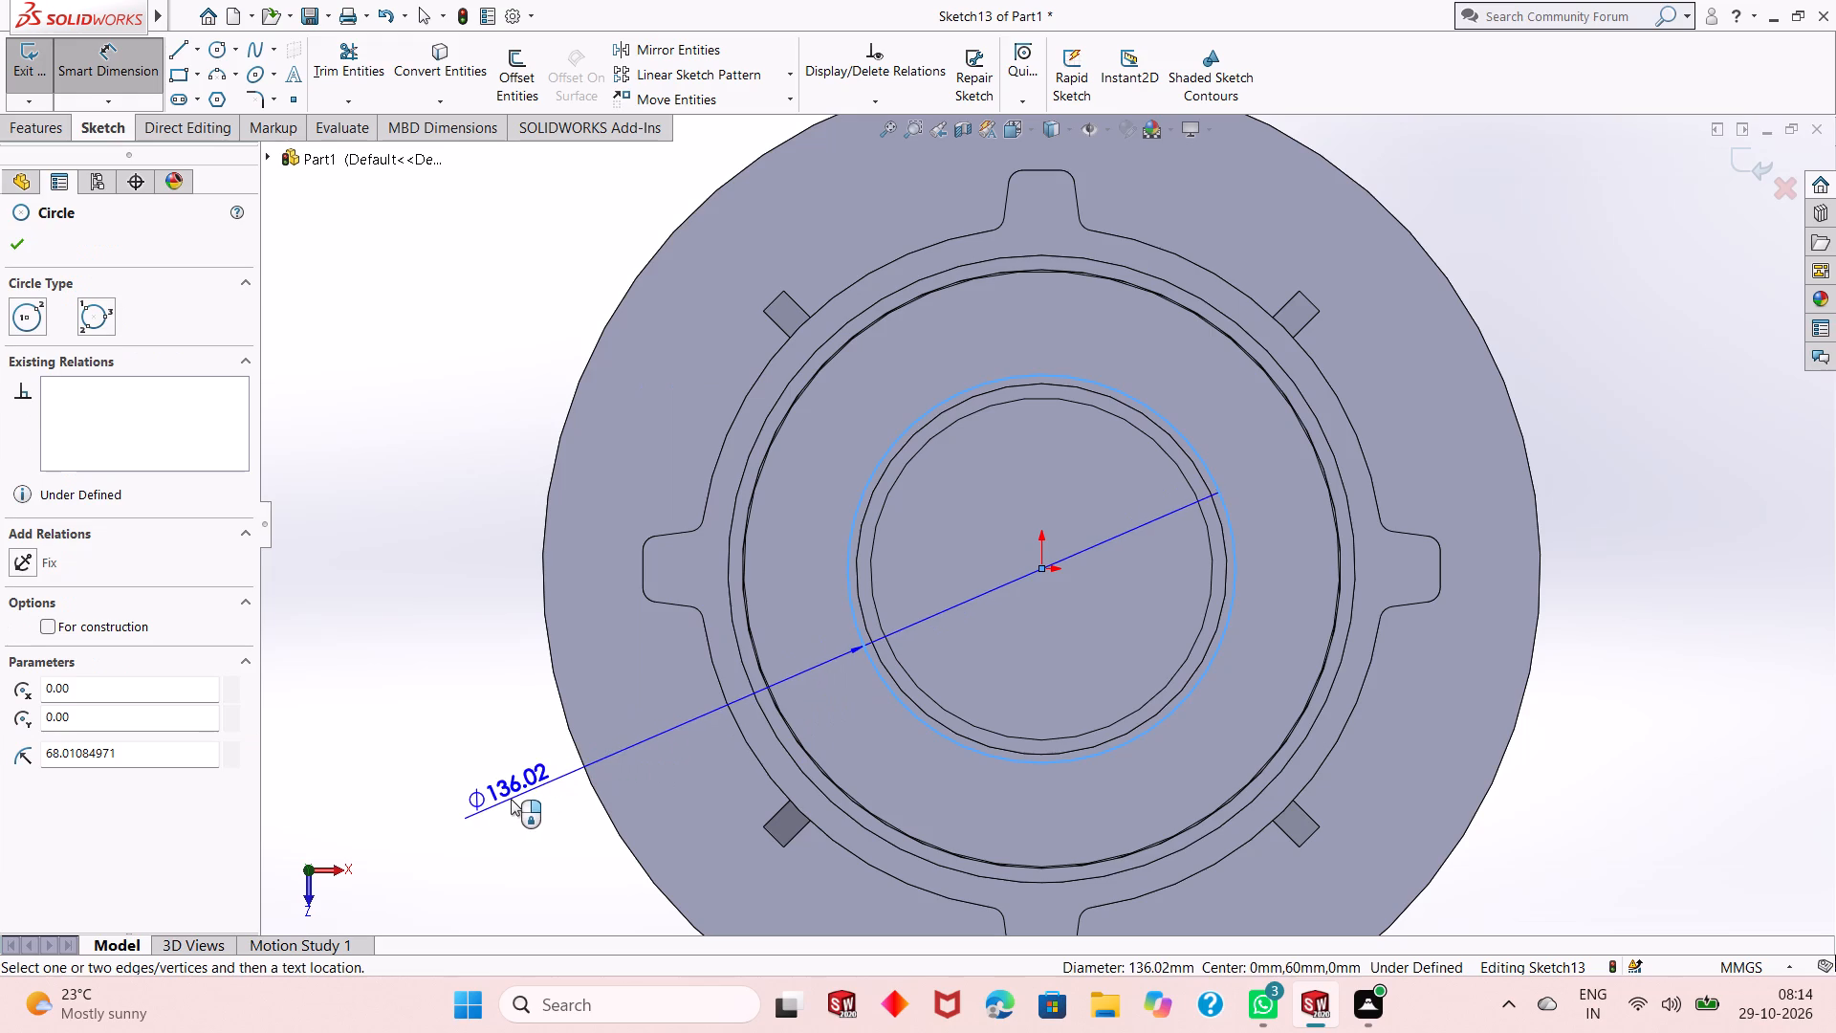
click(511, 799)
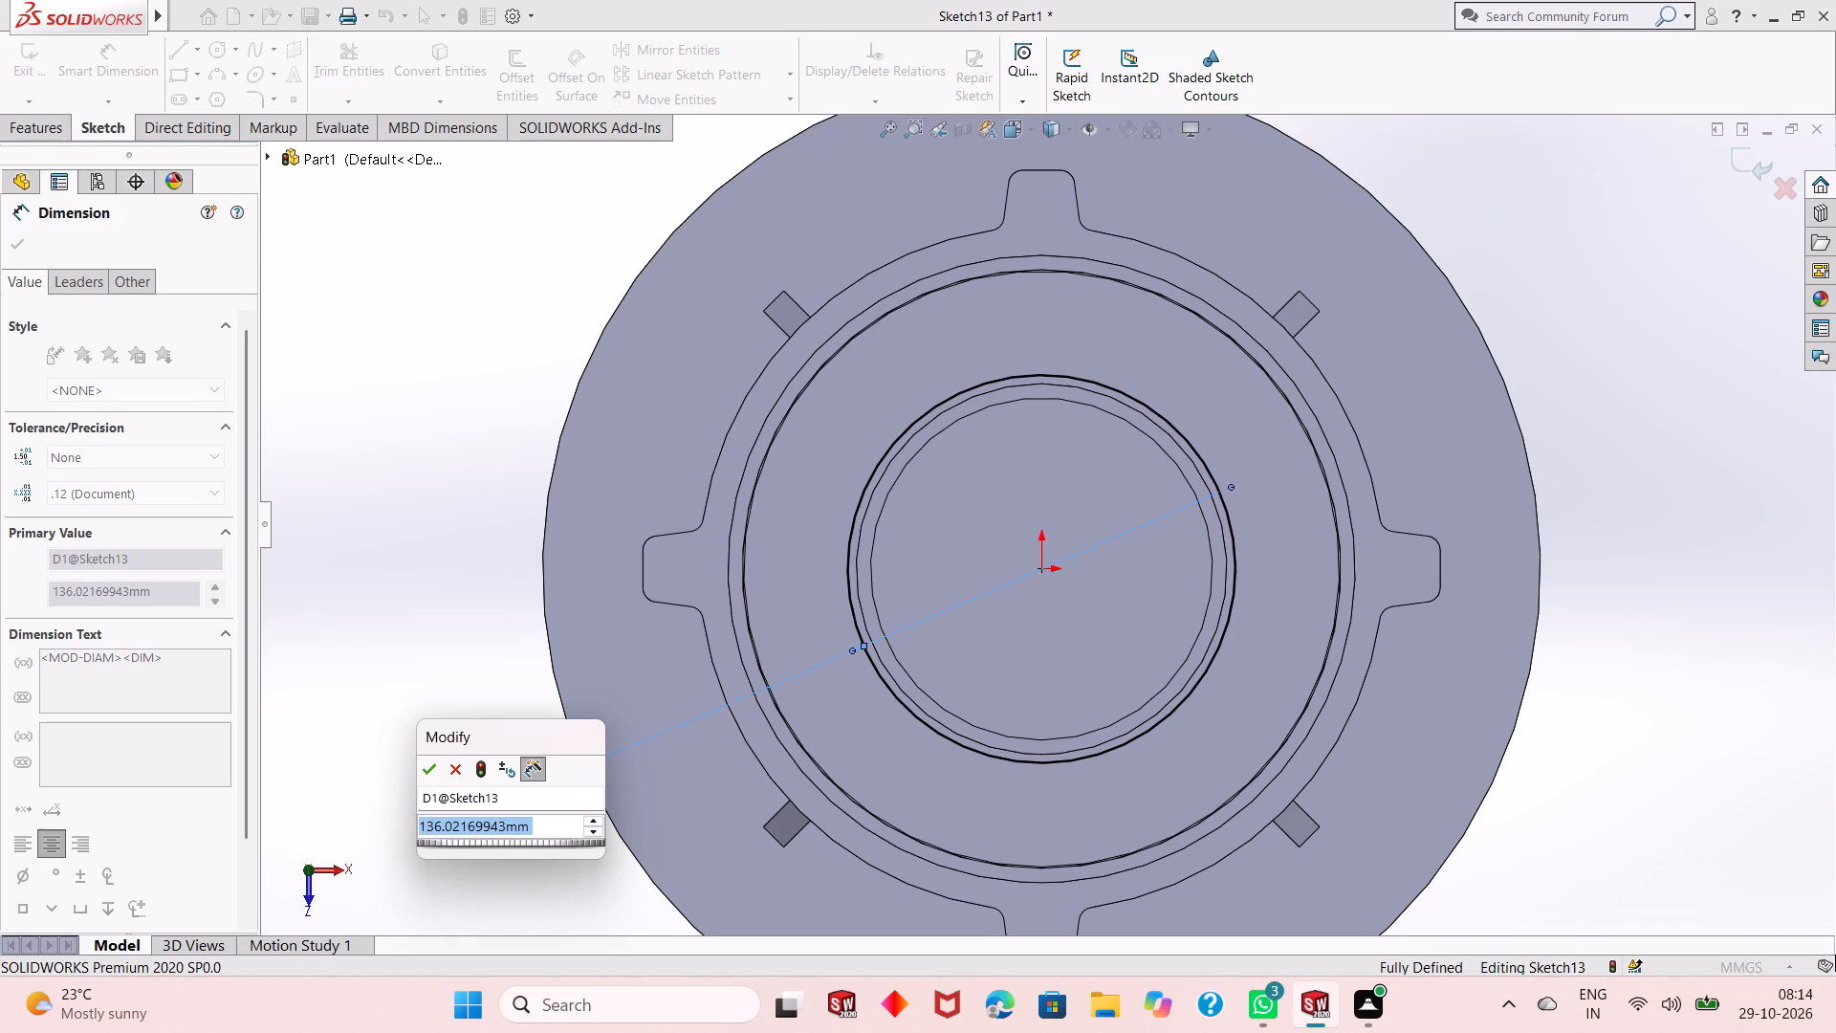
text(68+68)
key(Return)
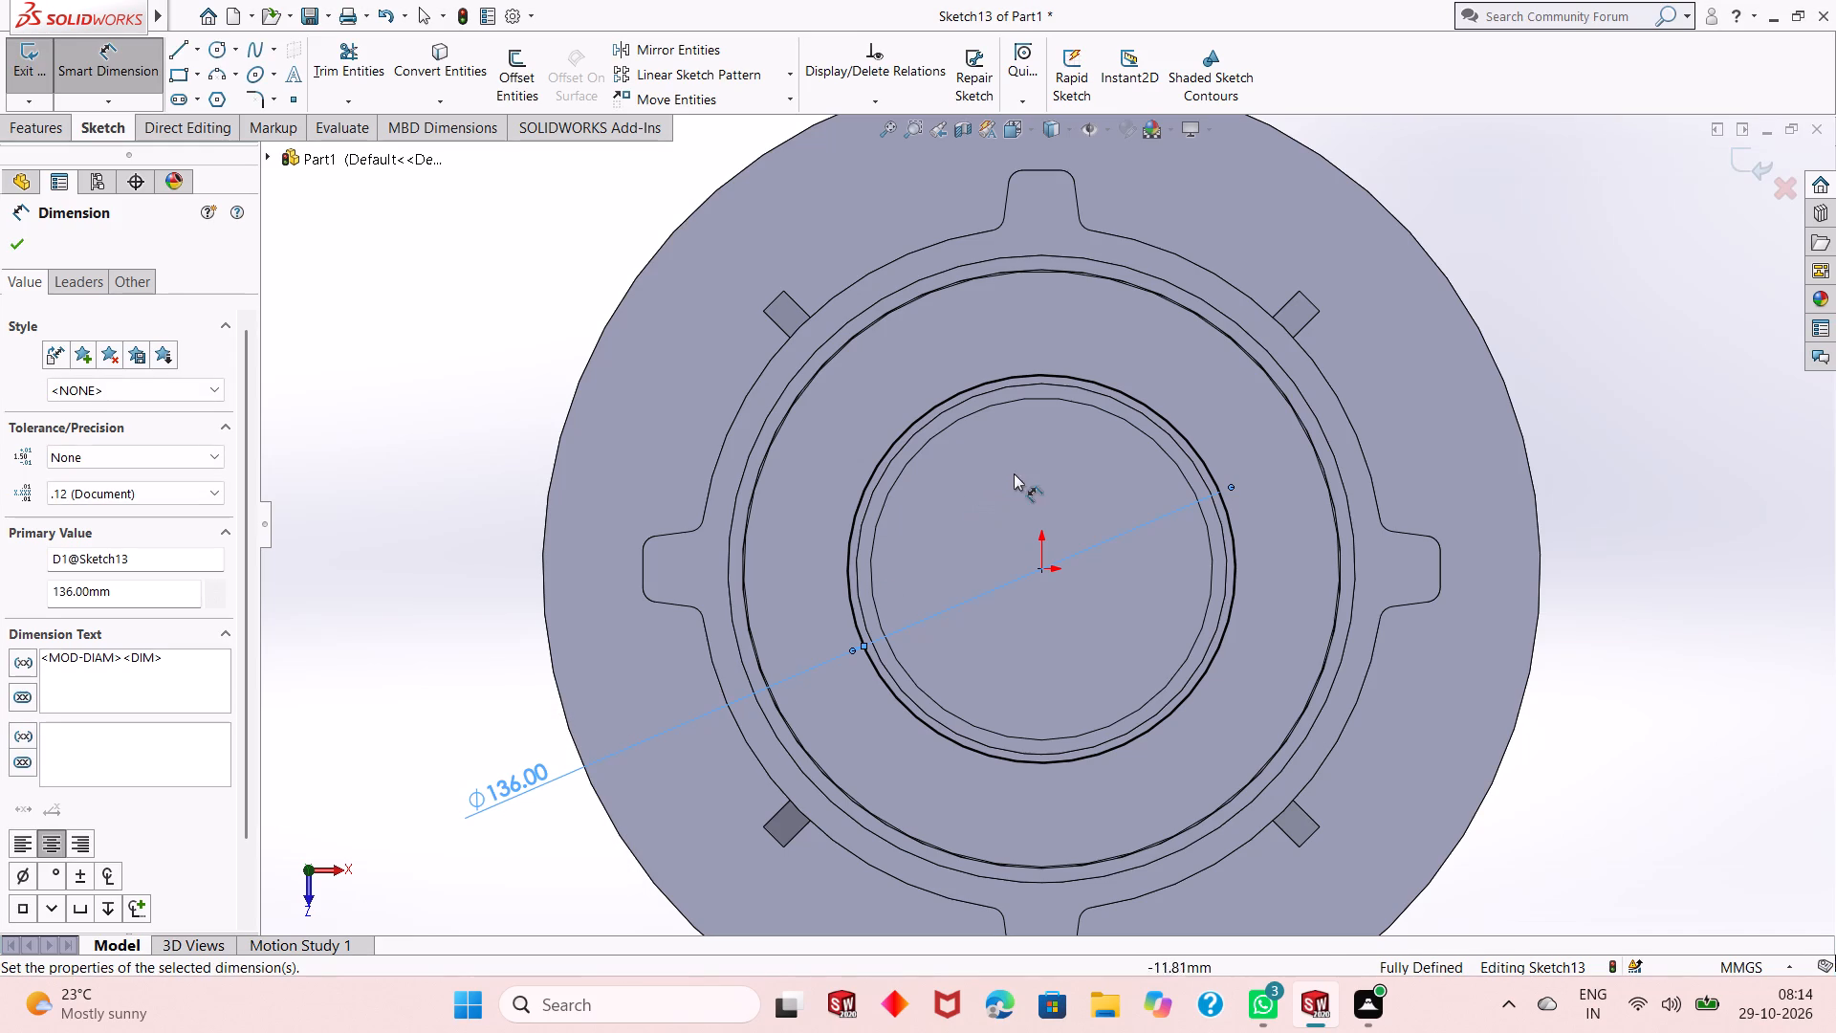
right_click(432, 366)
click(470, 432)
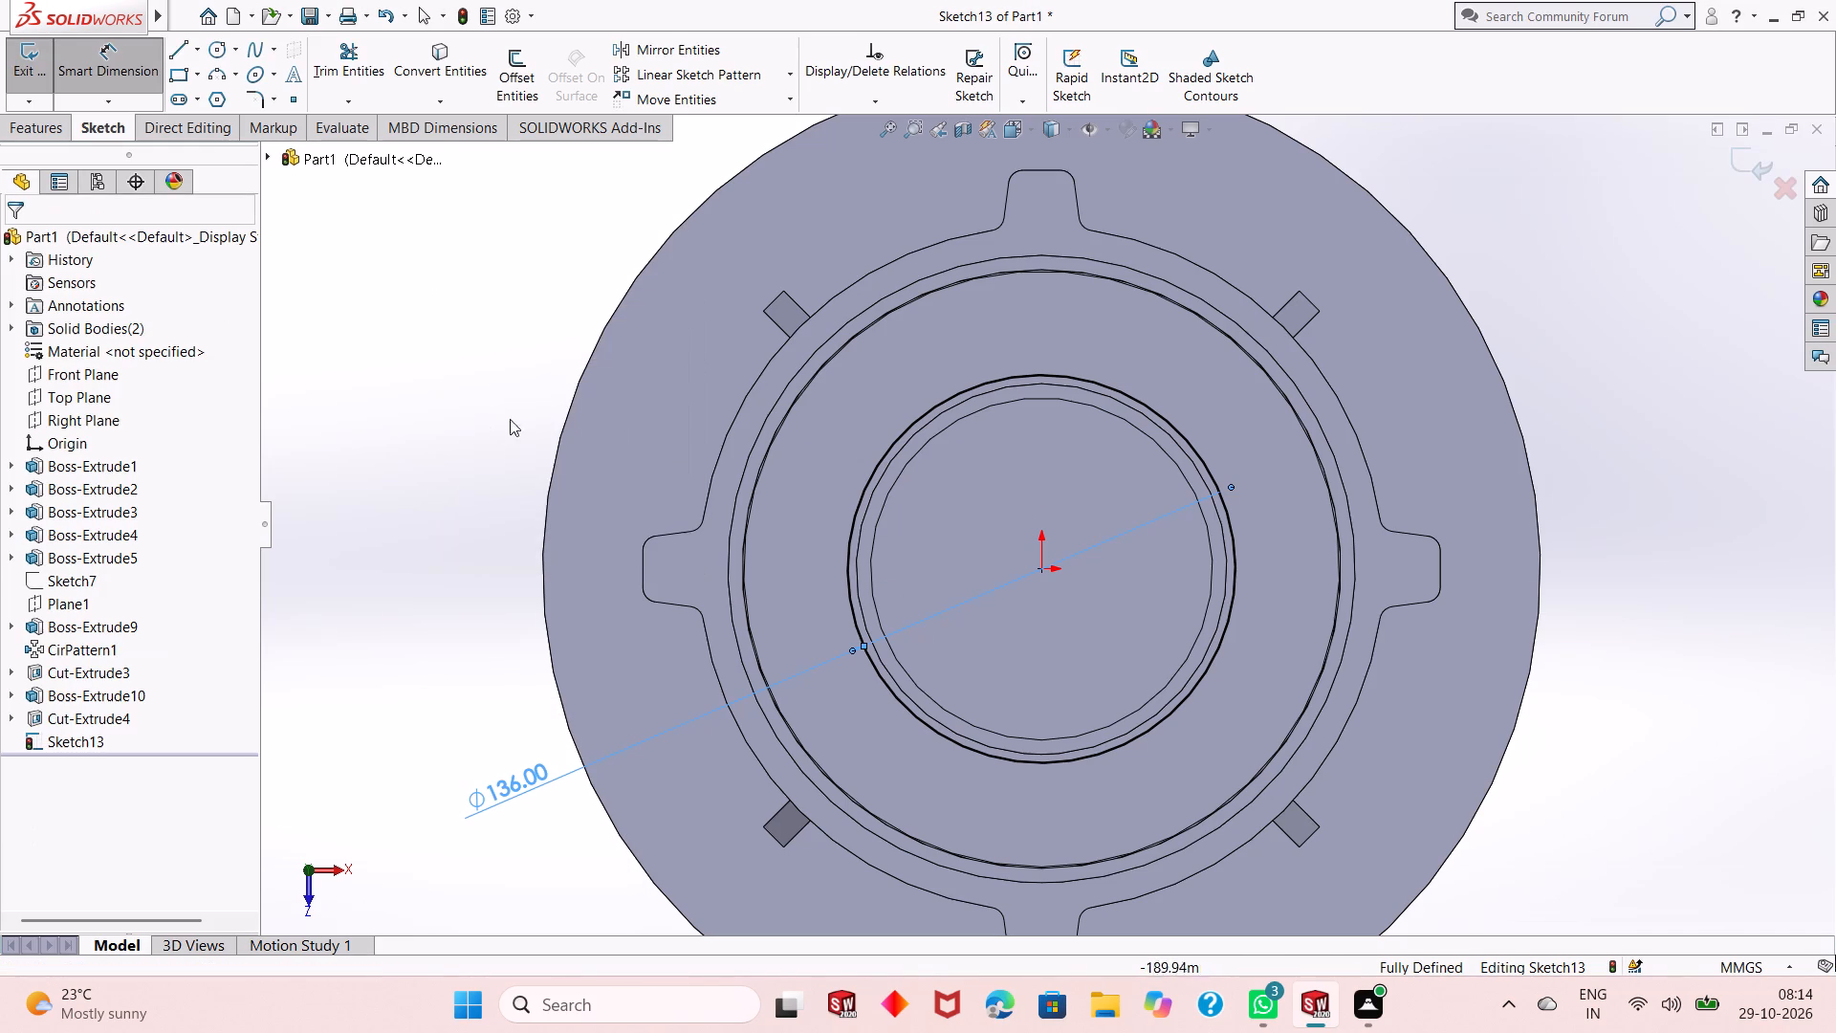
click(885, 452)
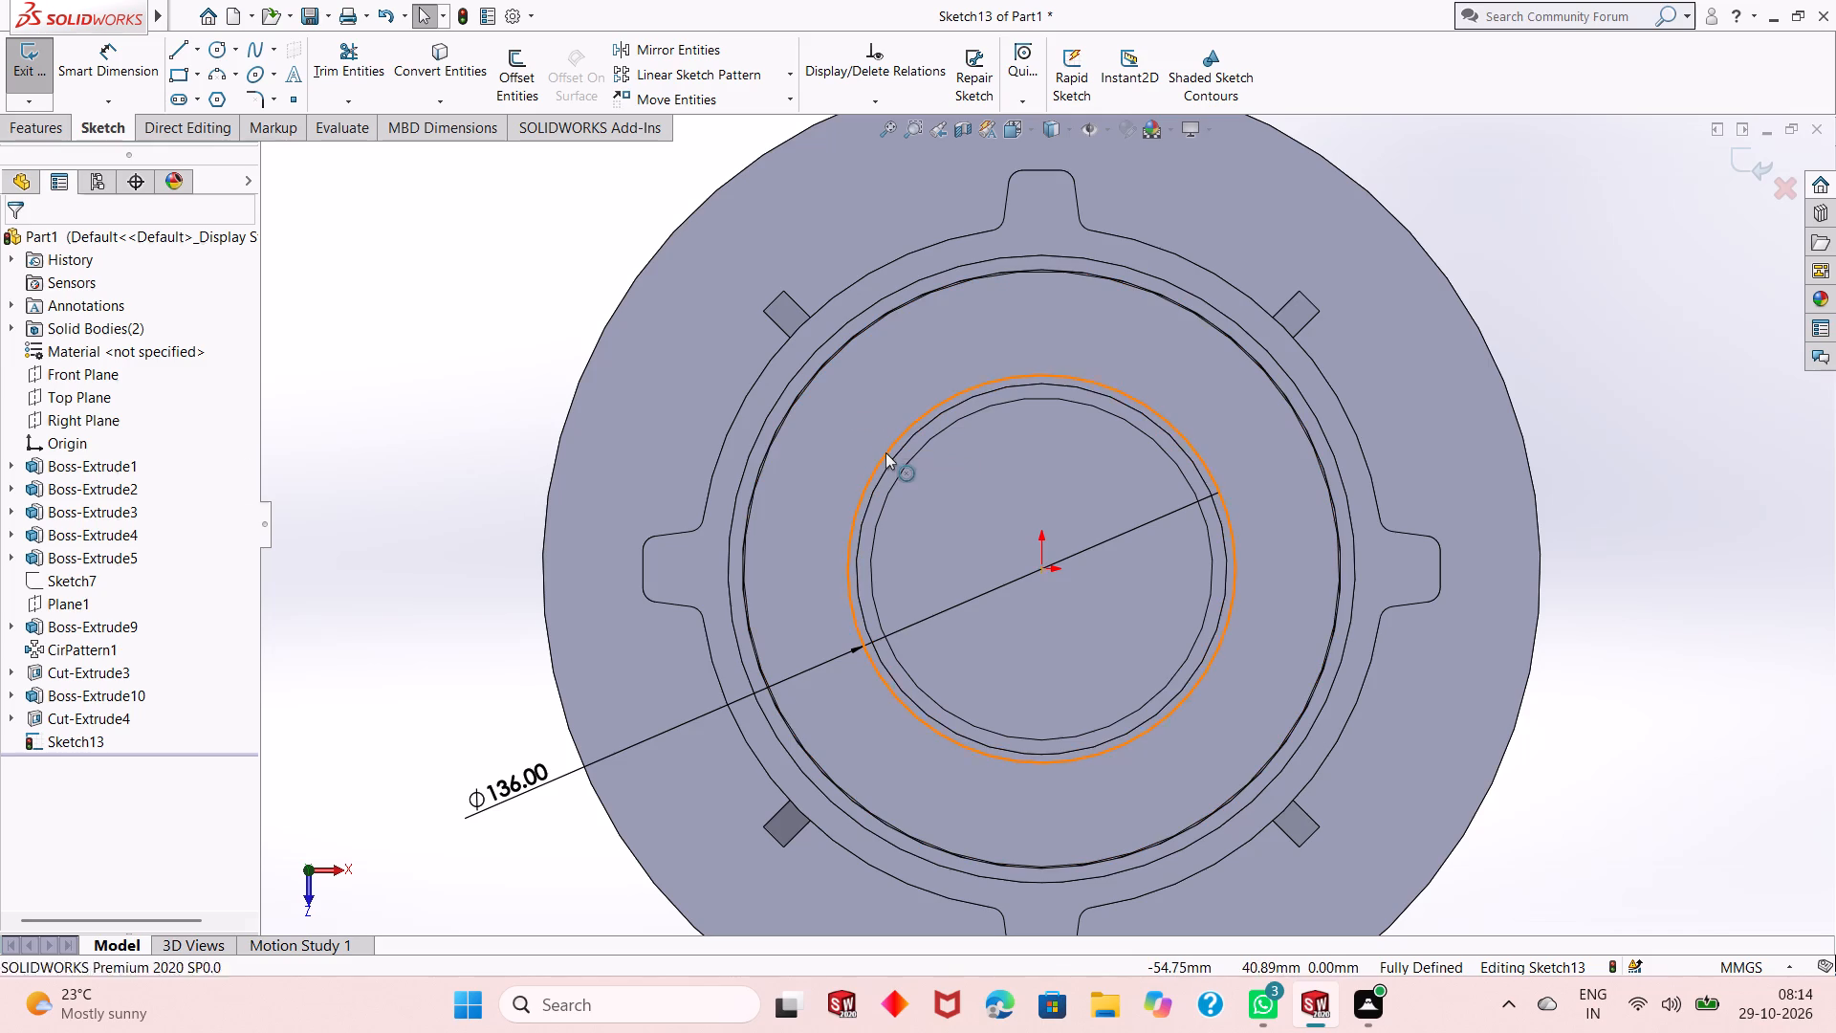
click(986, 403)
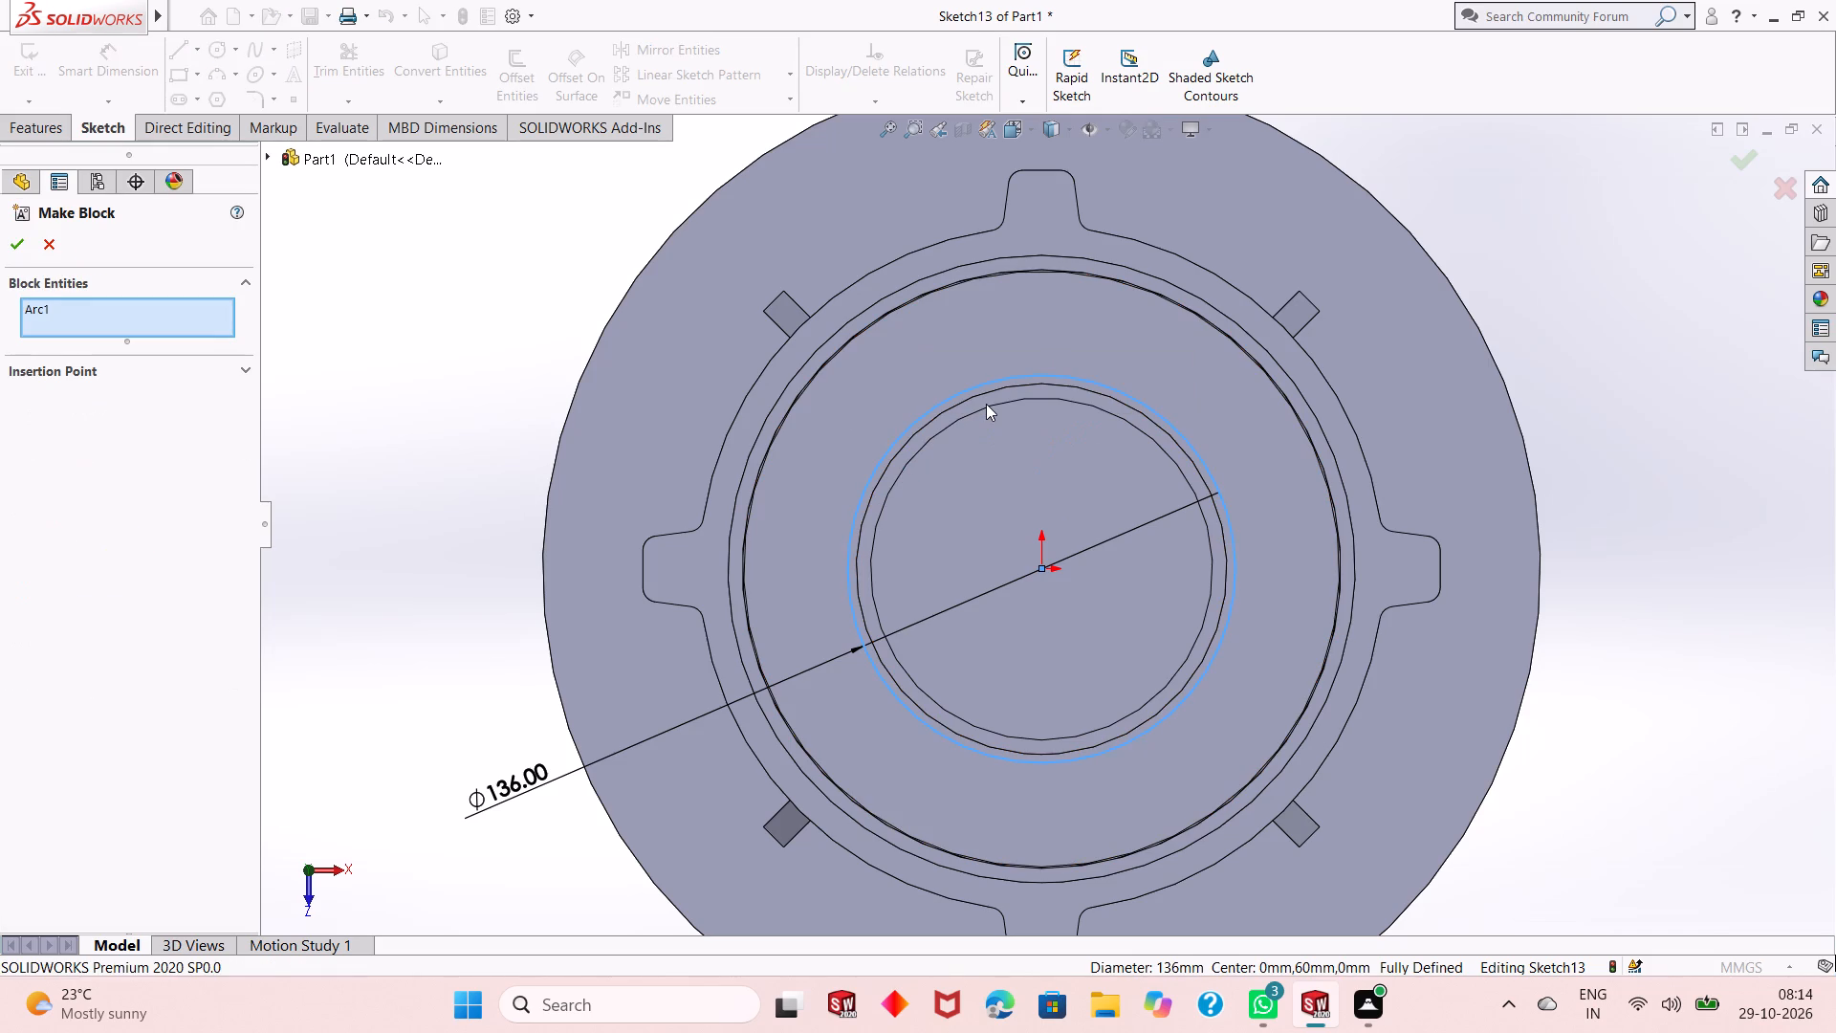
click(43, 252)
Convert the 136 mm circle around the boss to construction geometry.
click(877, 470)
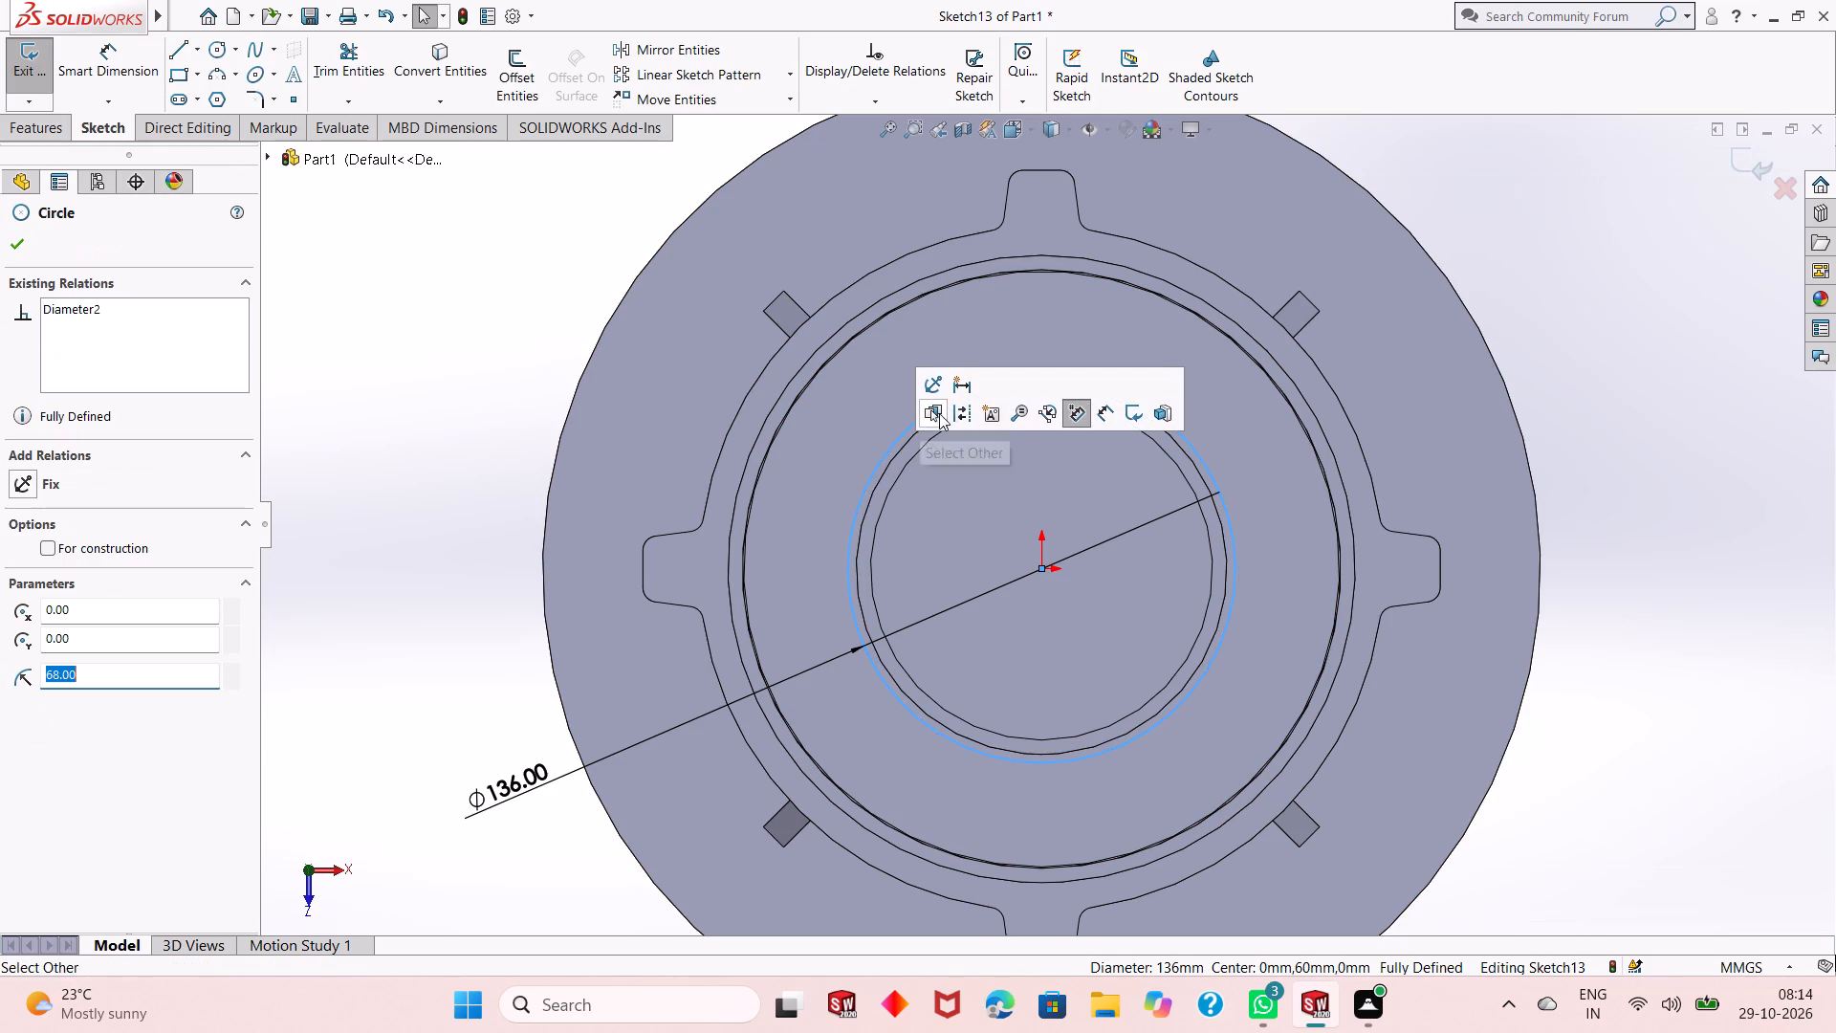
click(953, 407)
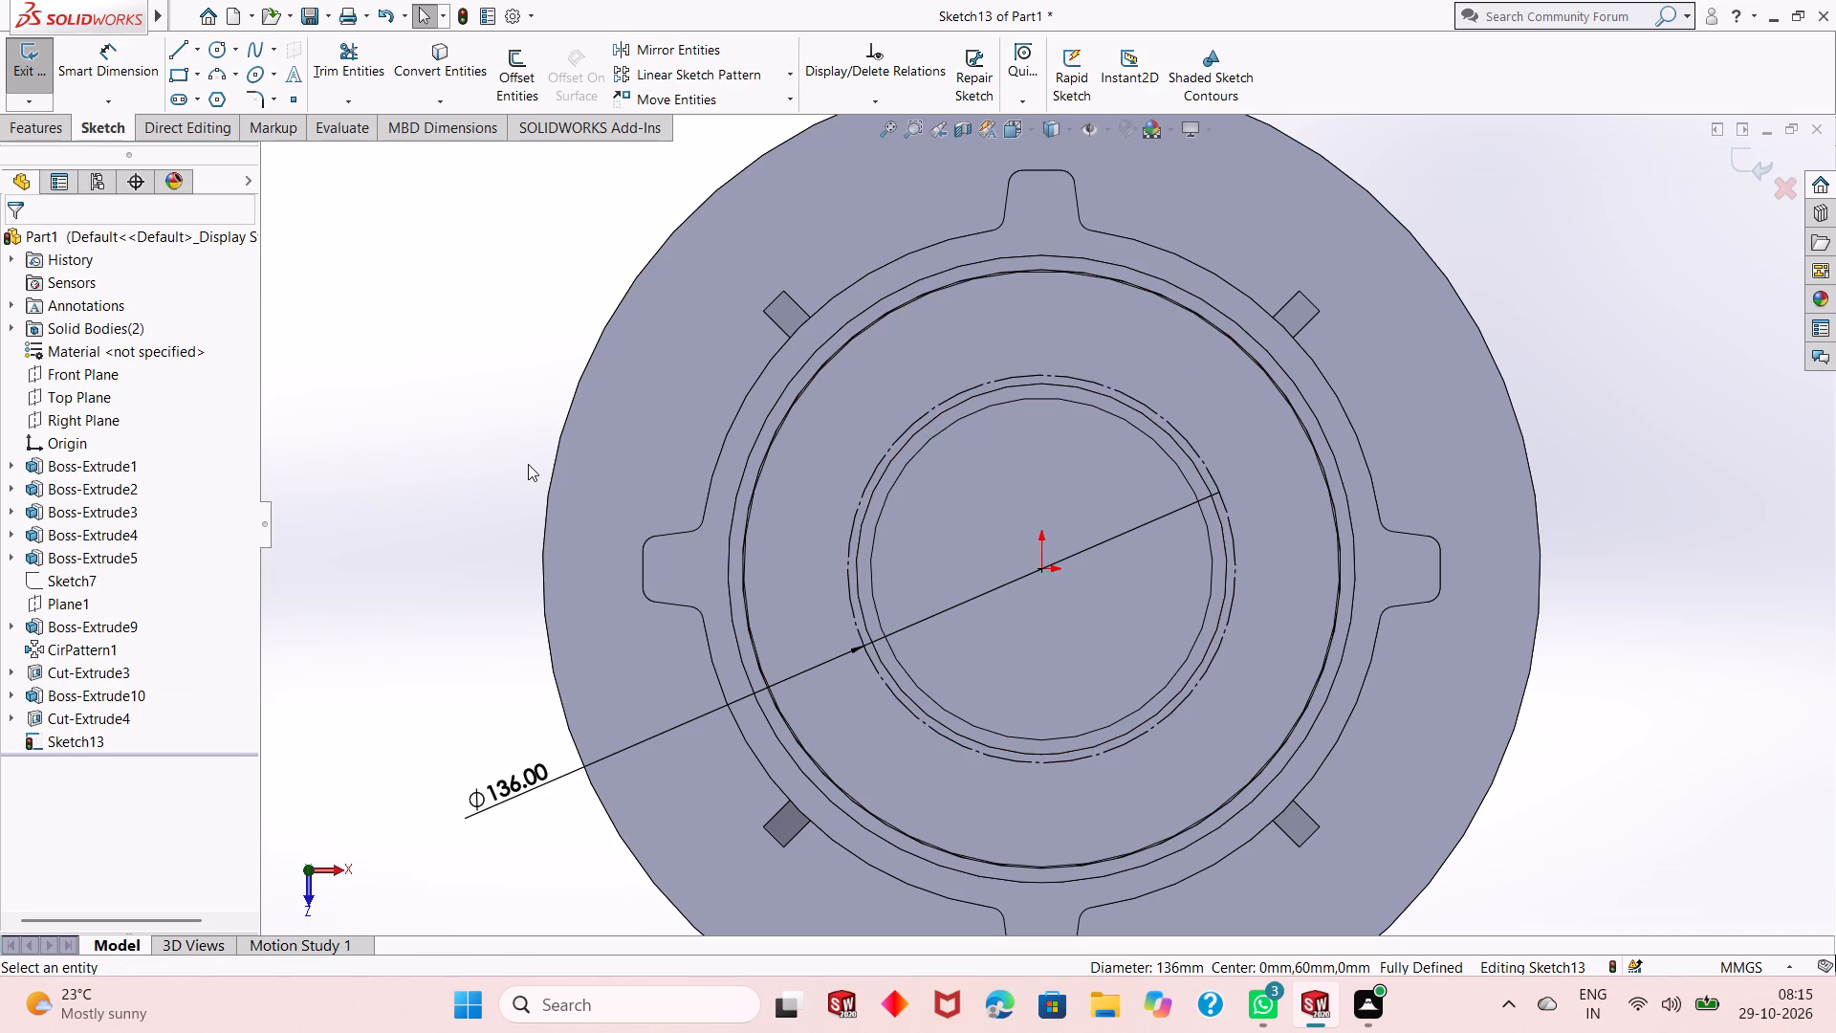
Draw a small circle of about 4.7 mm radius centred on the construction circle's point directly above the origin.
scroll(1042, 376, down, 1)
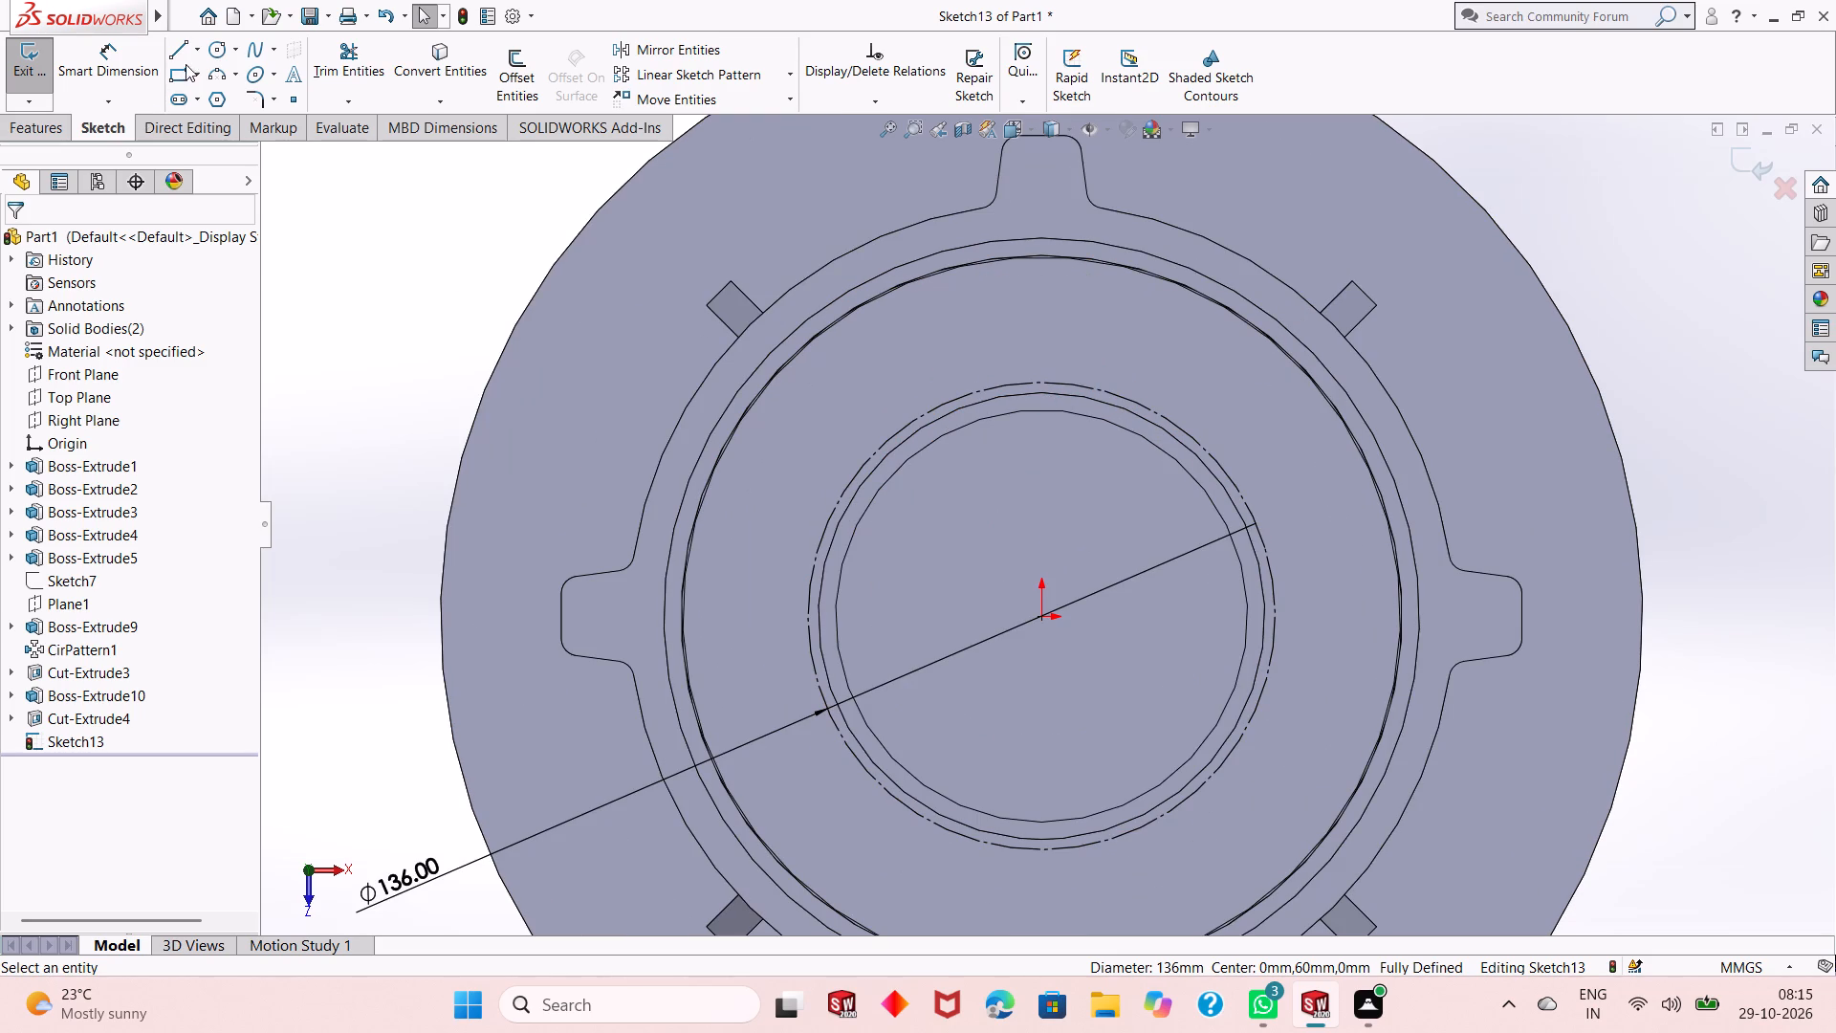
click(214, 55)
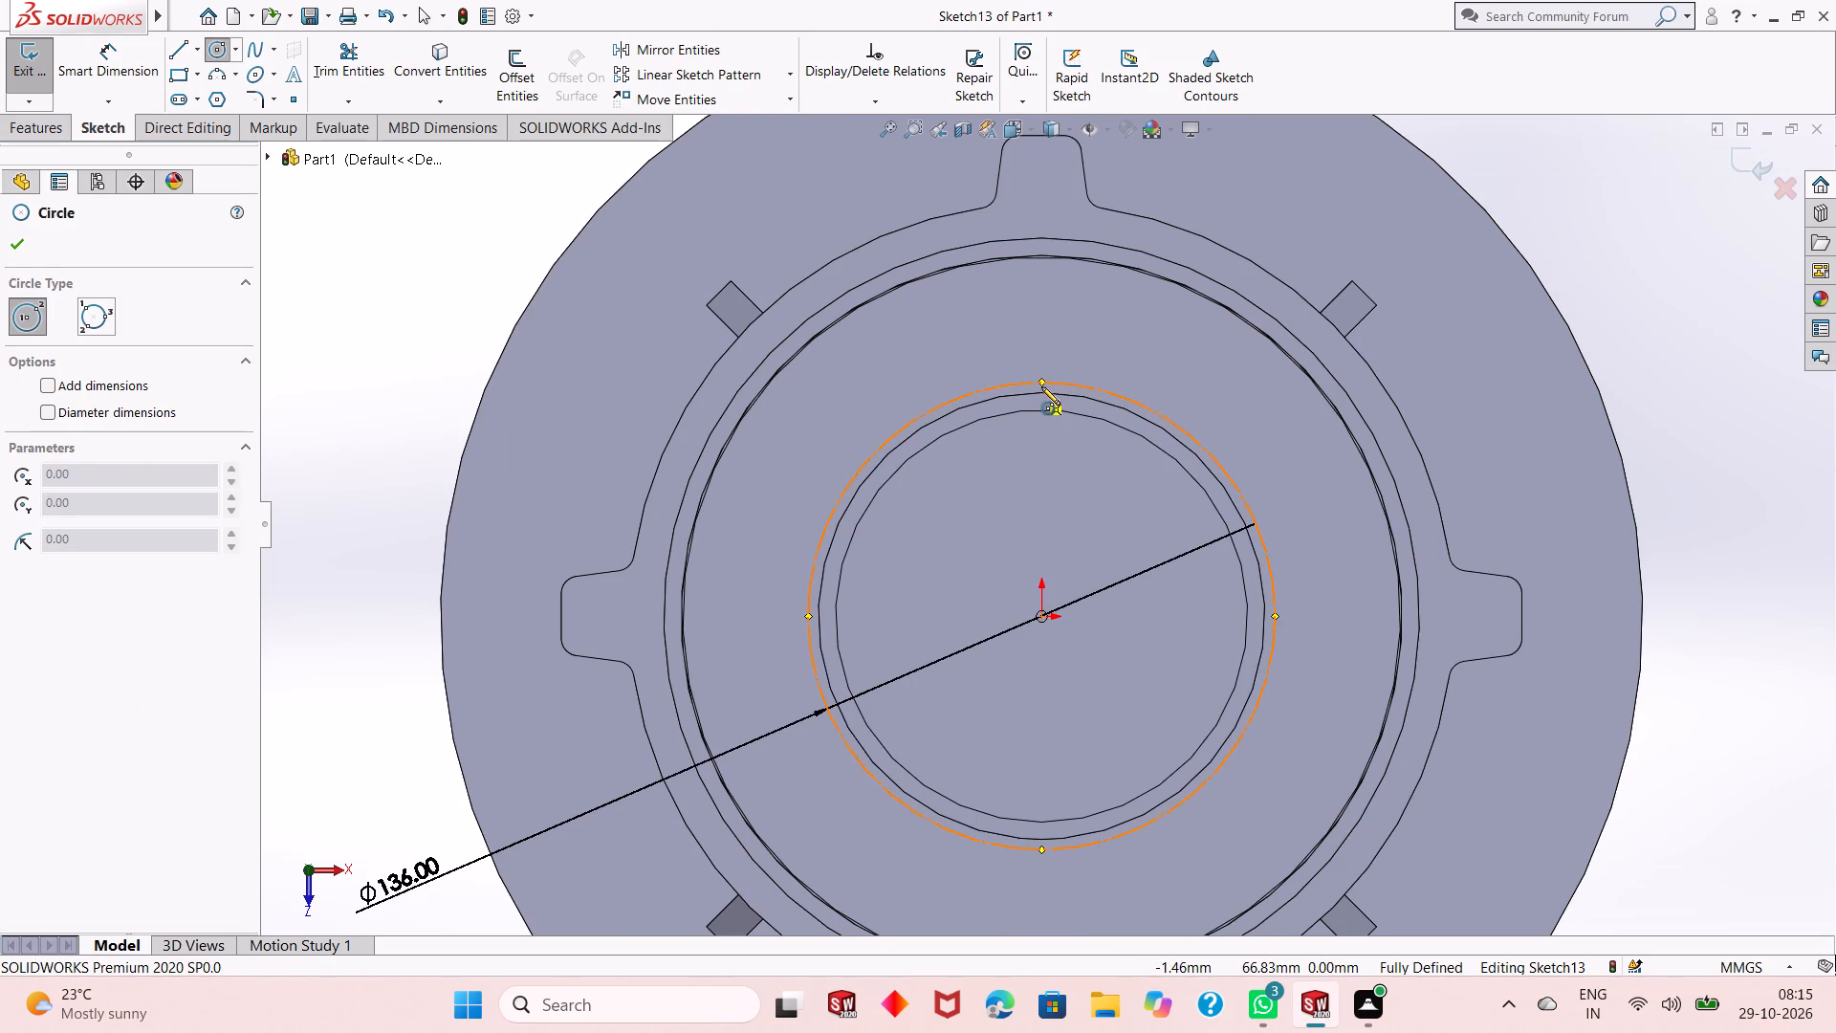
click(1042, 382)
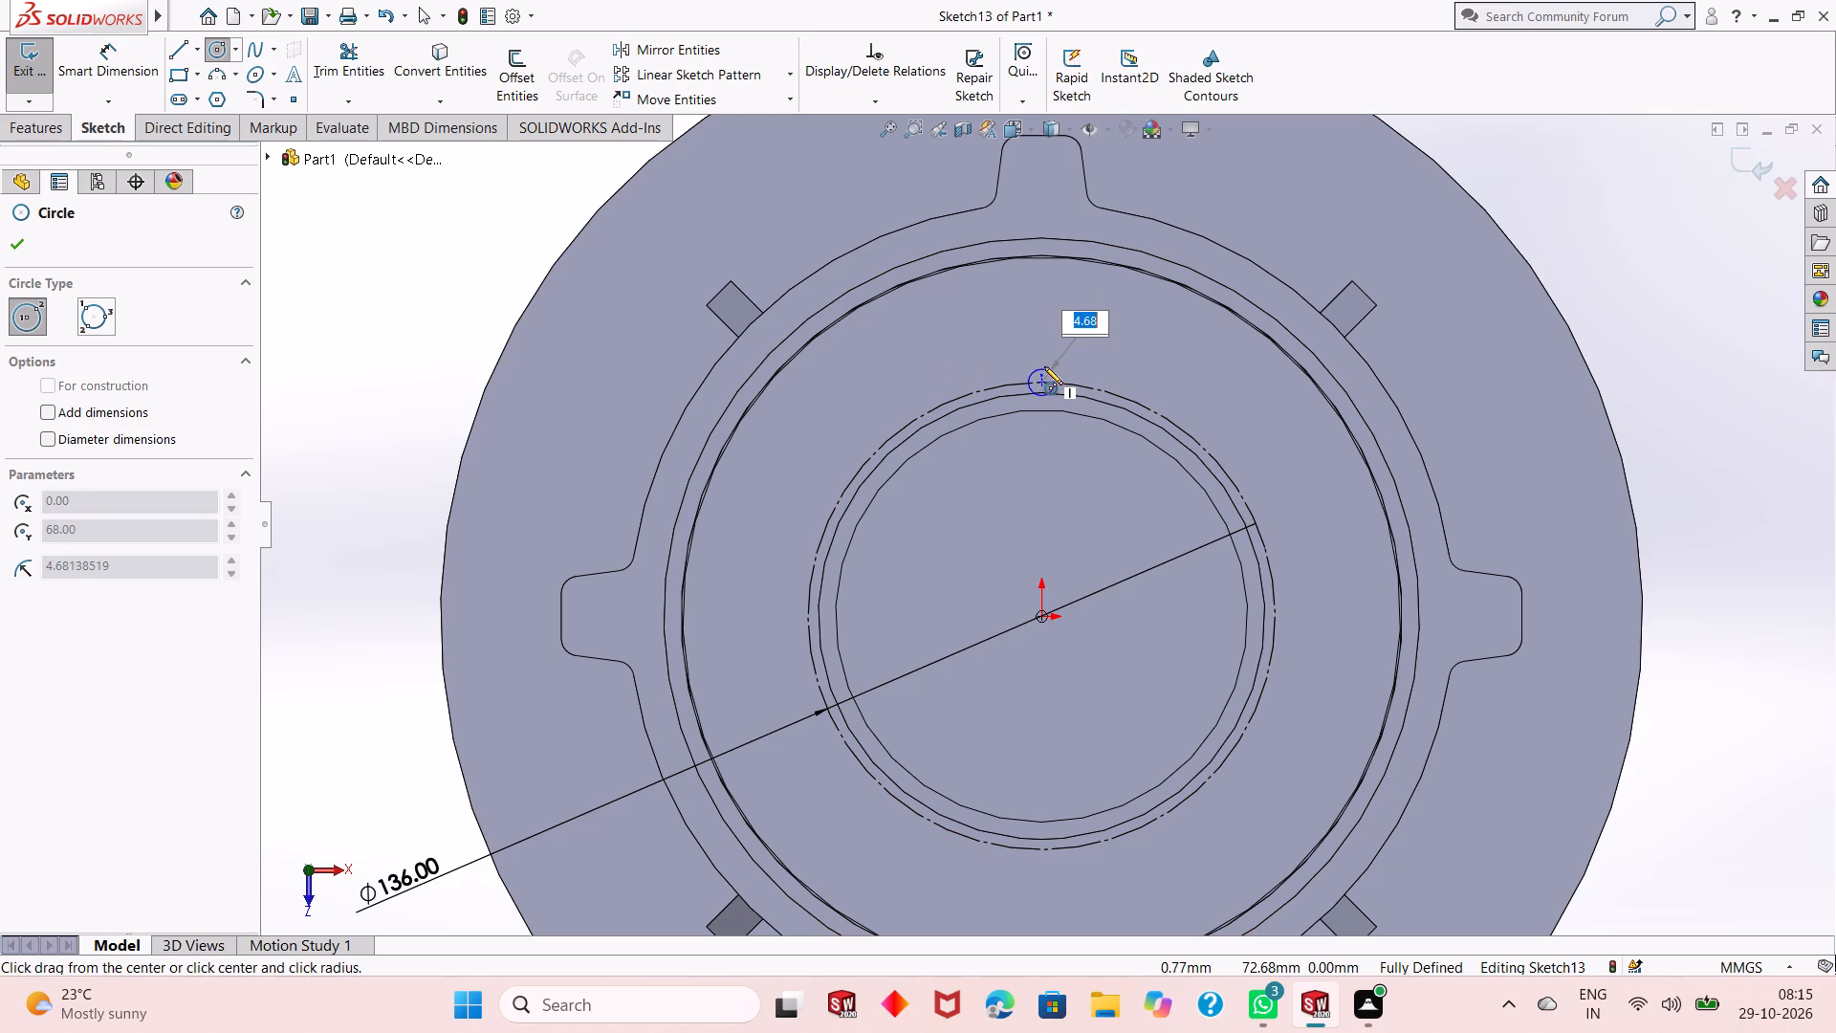
click(1044, 366)
right_click(330, 289)
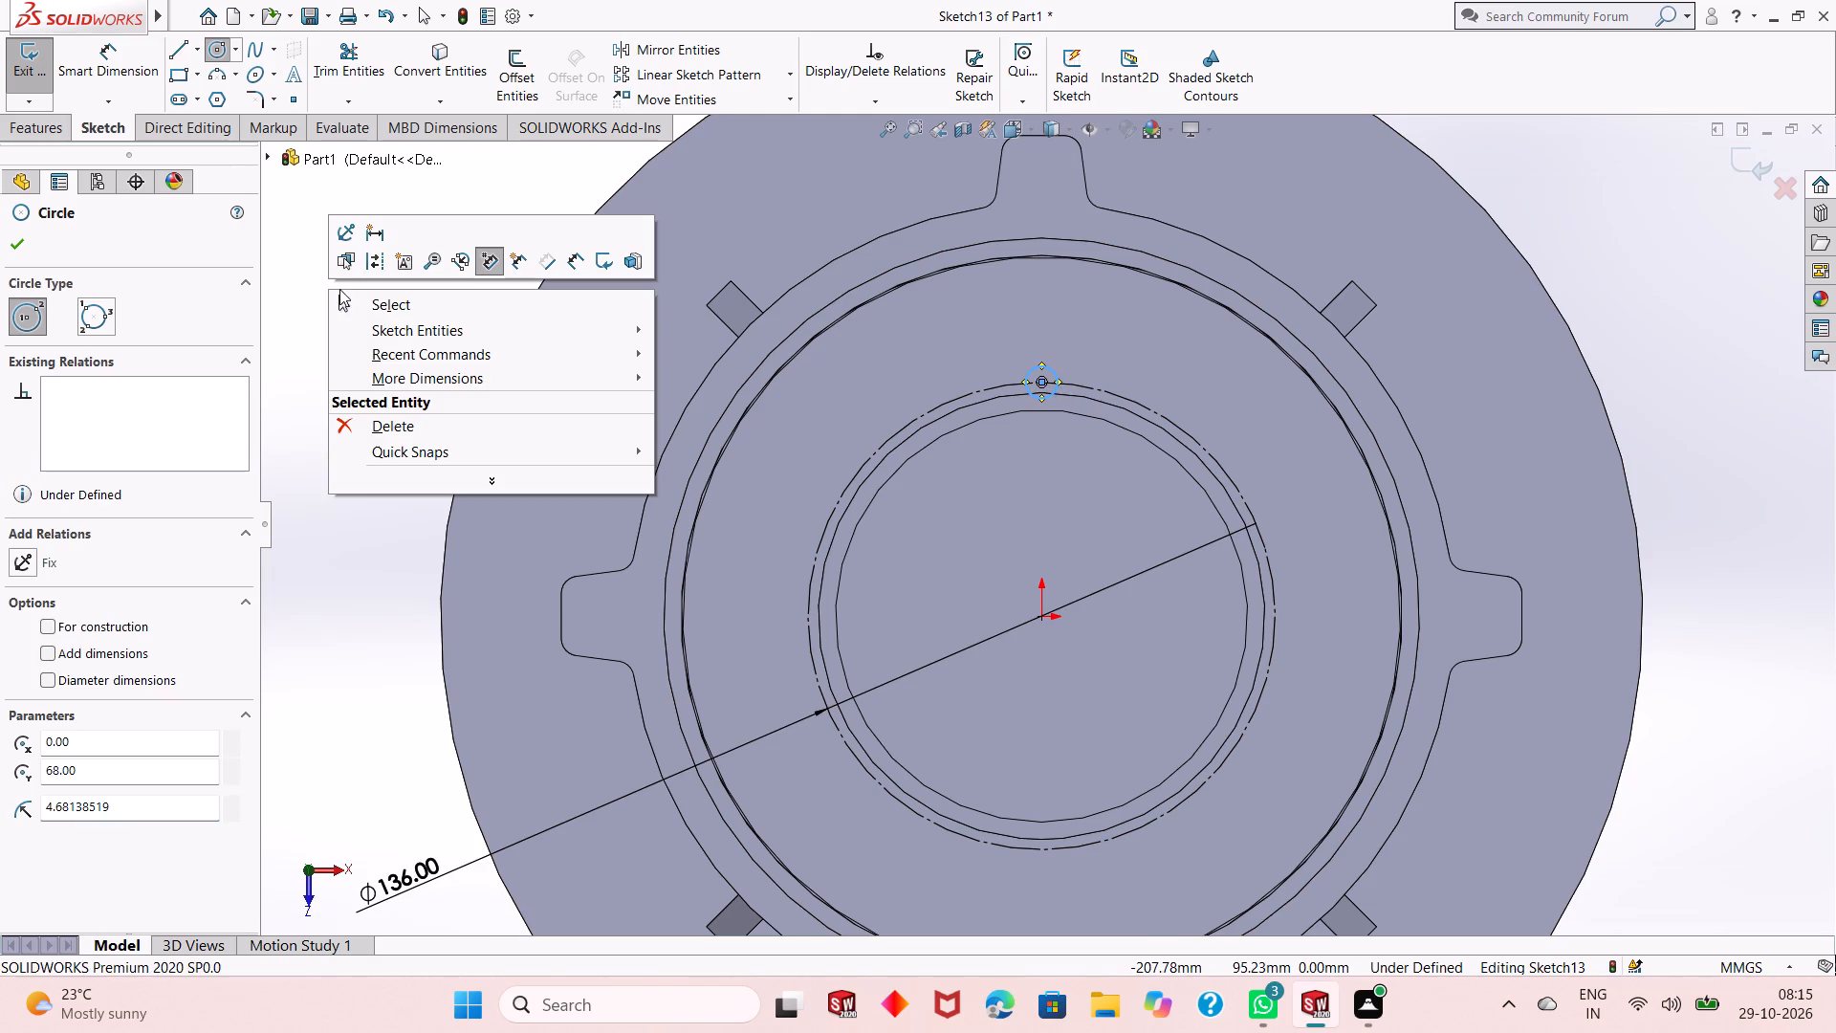
click(353, 297)
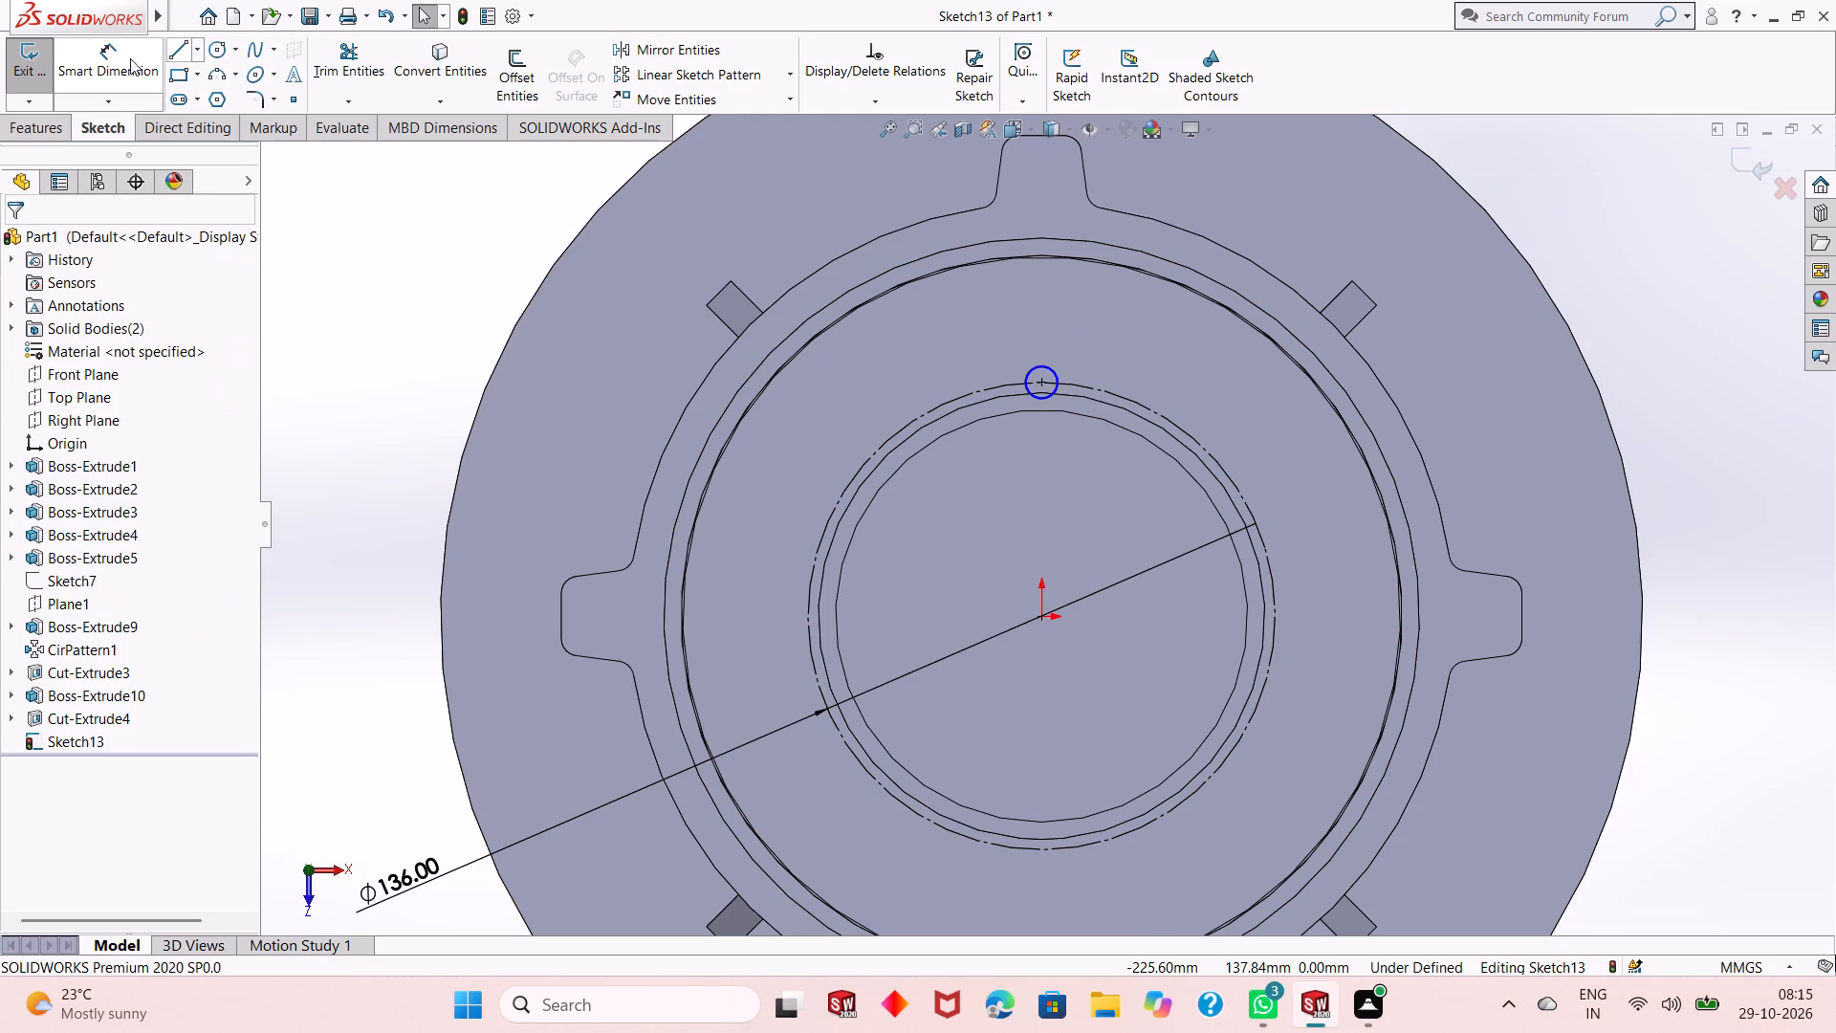
Dimension the small circle's diameter as 12 mm.
click(118, 64)
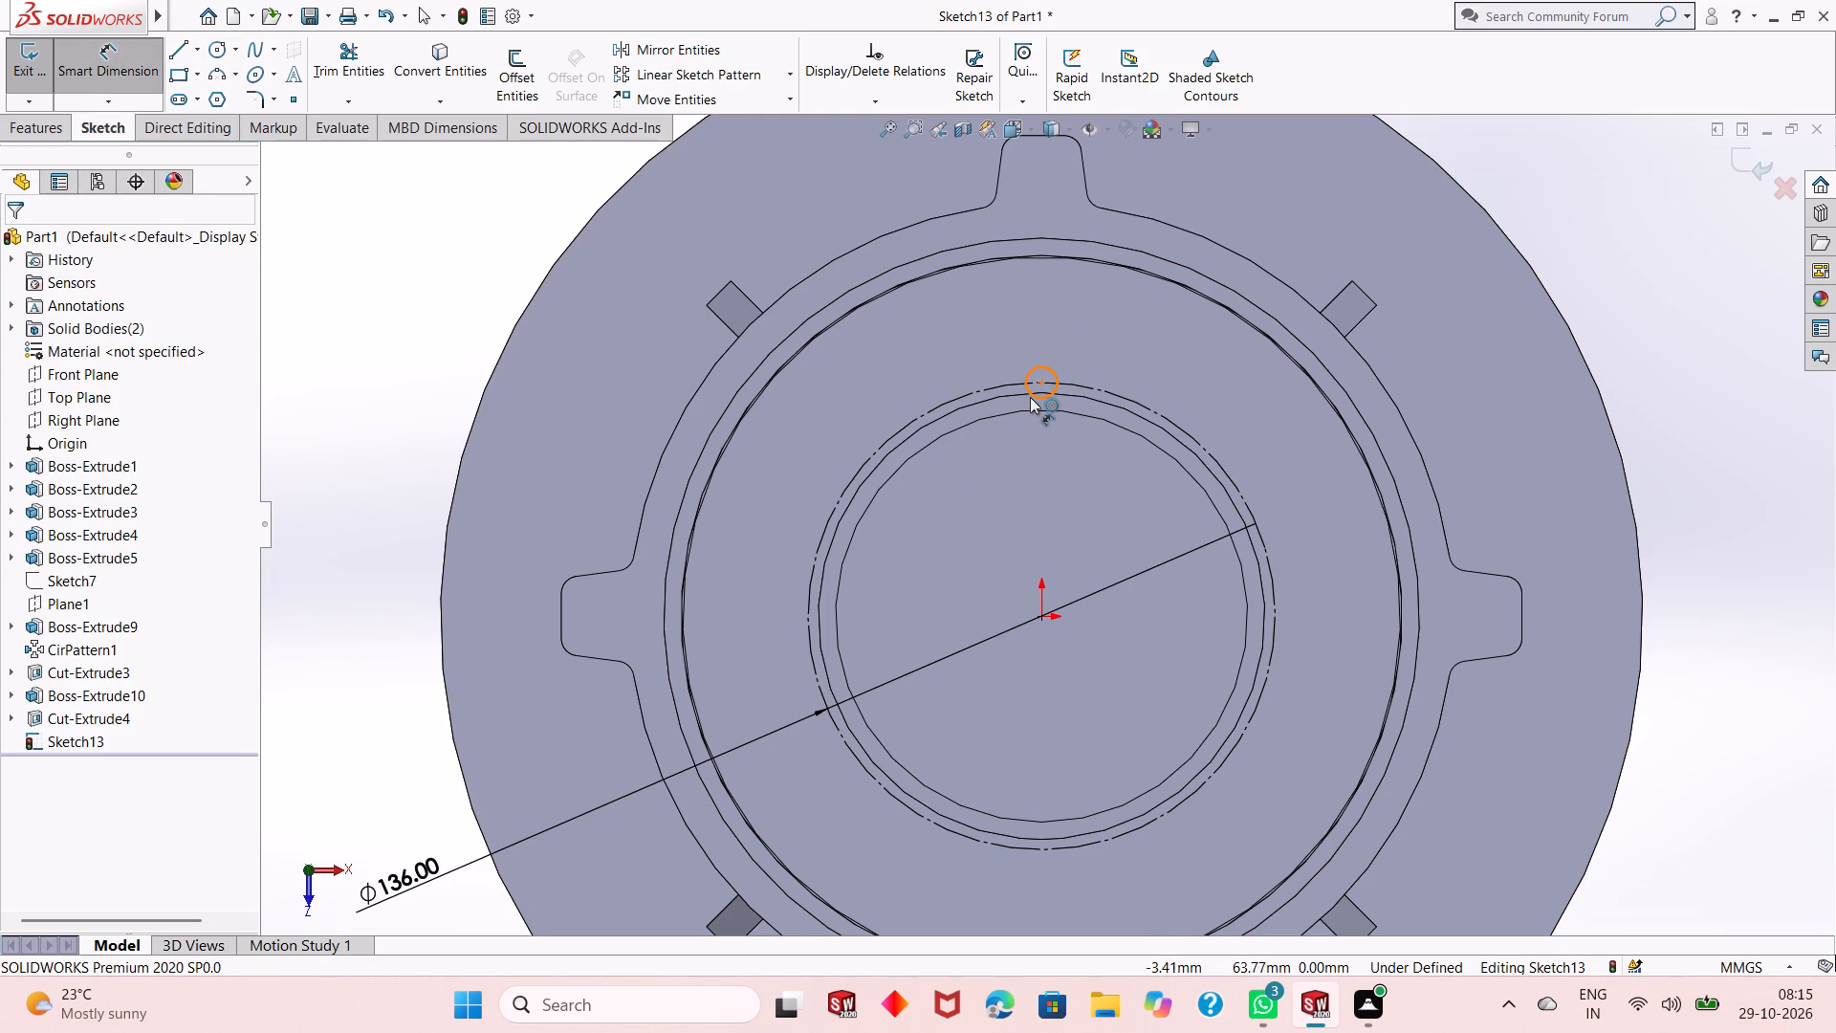
click(1031, 396)
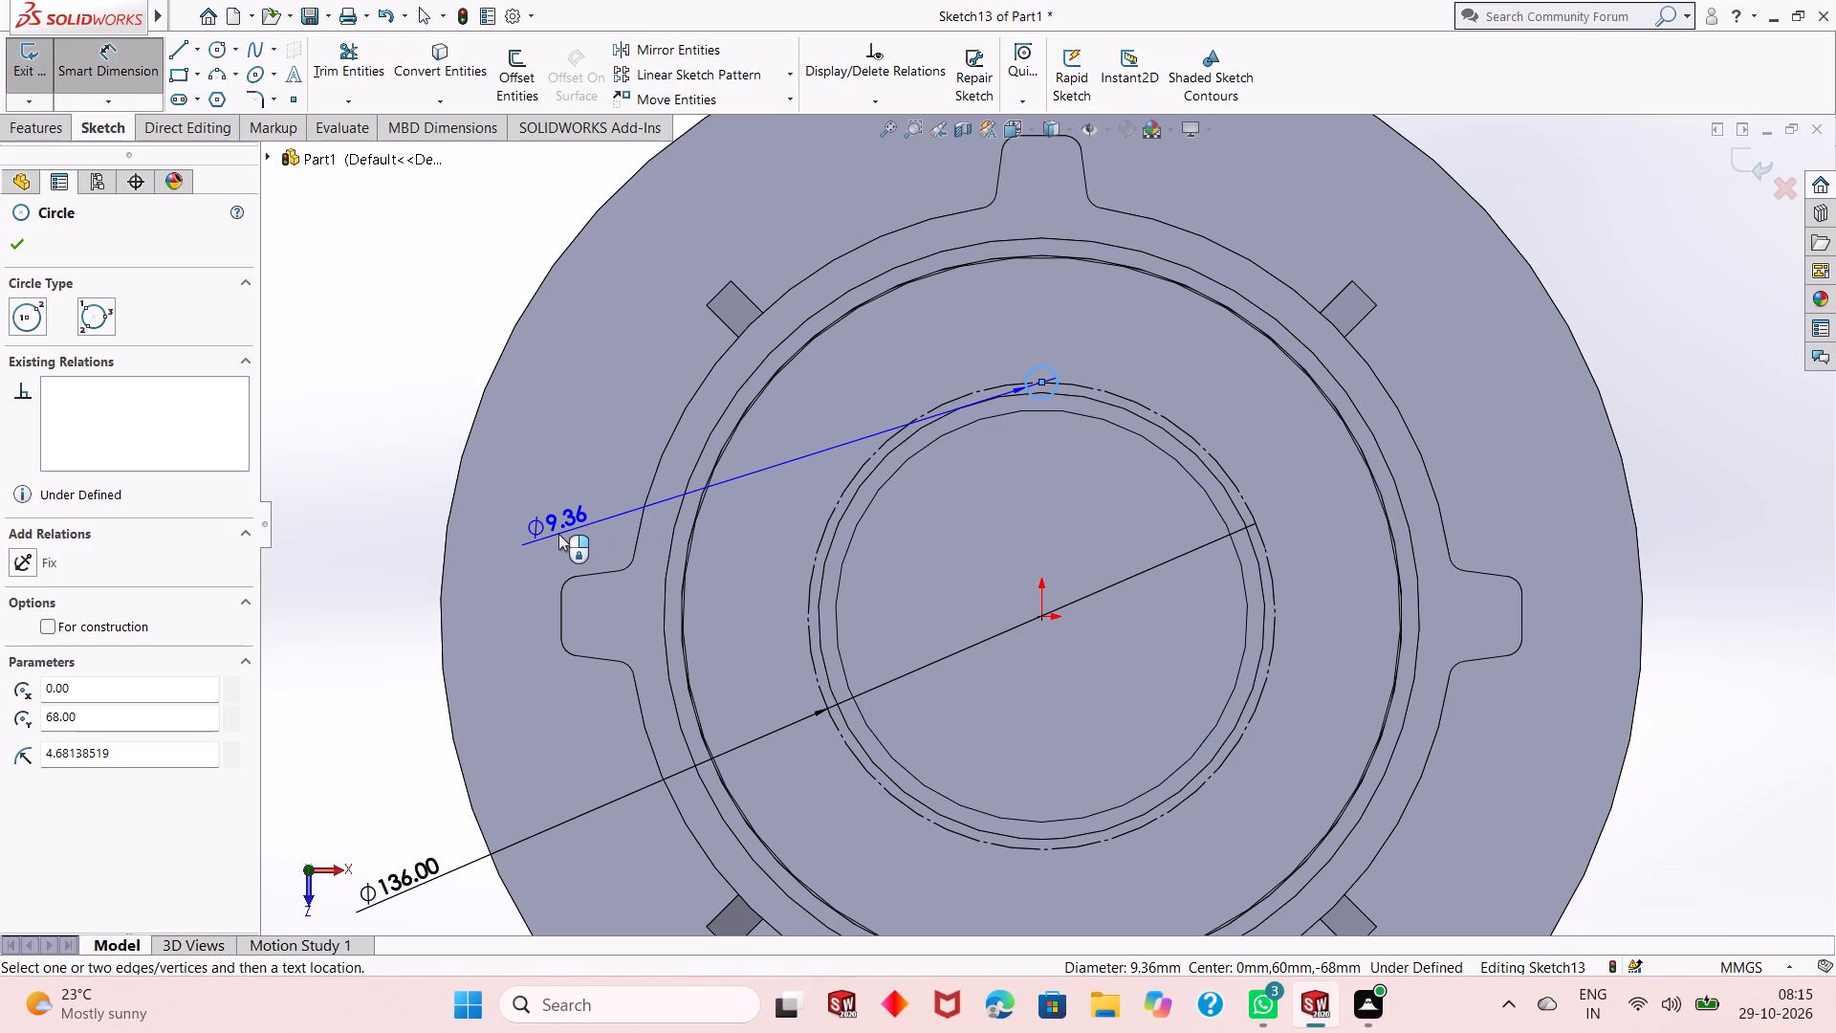
click(558, 534)
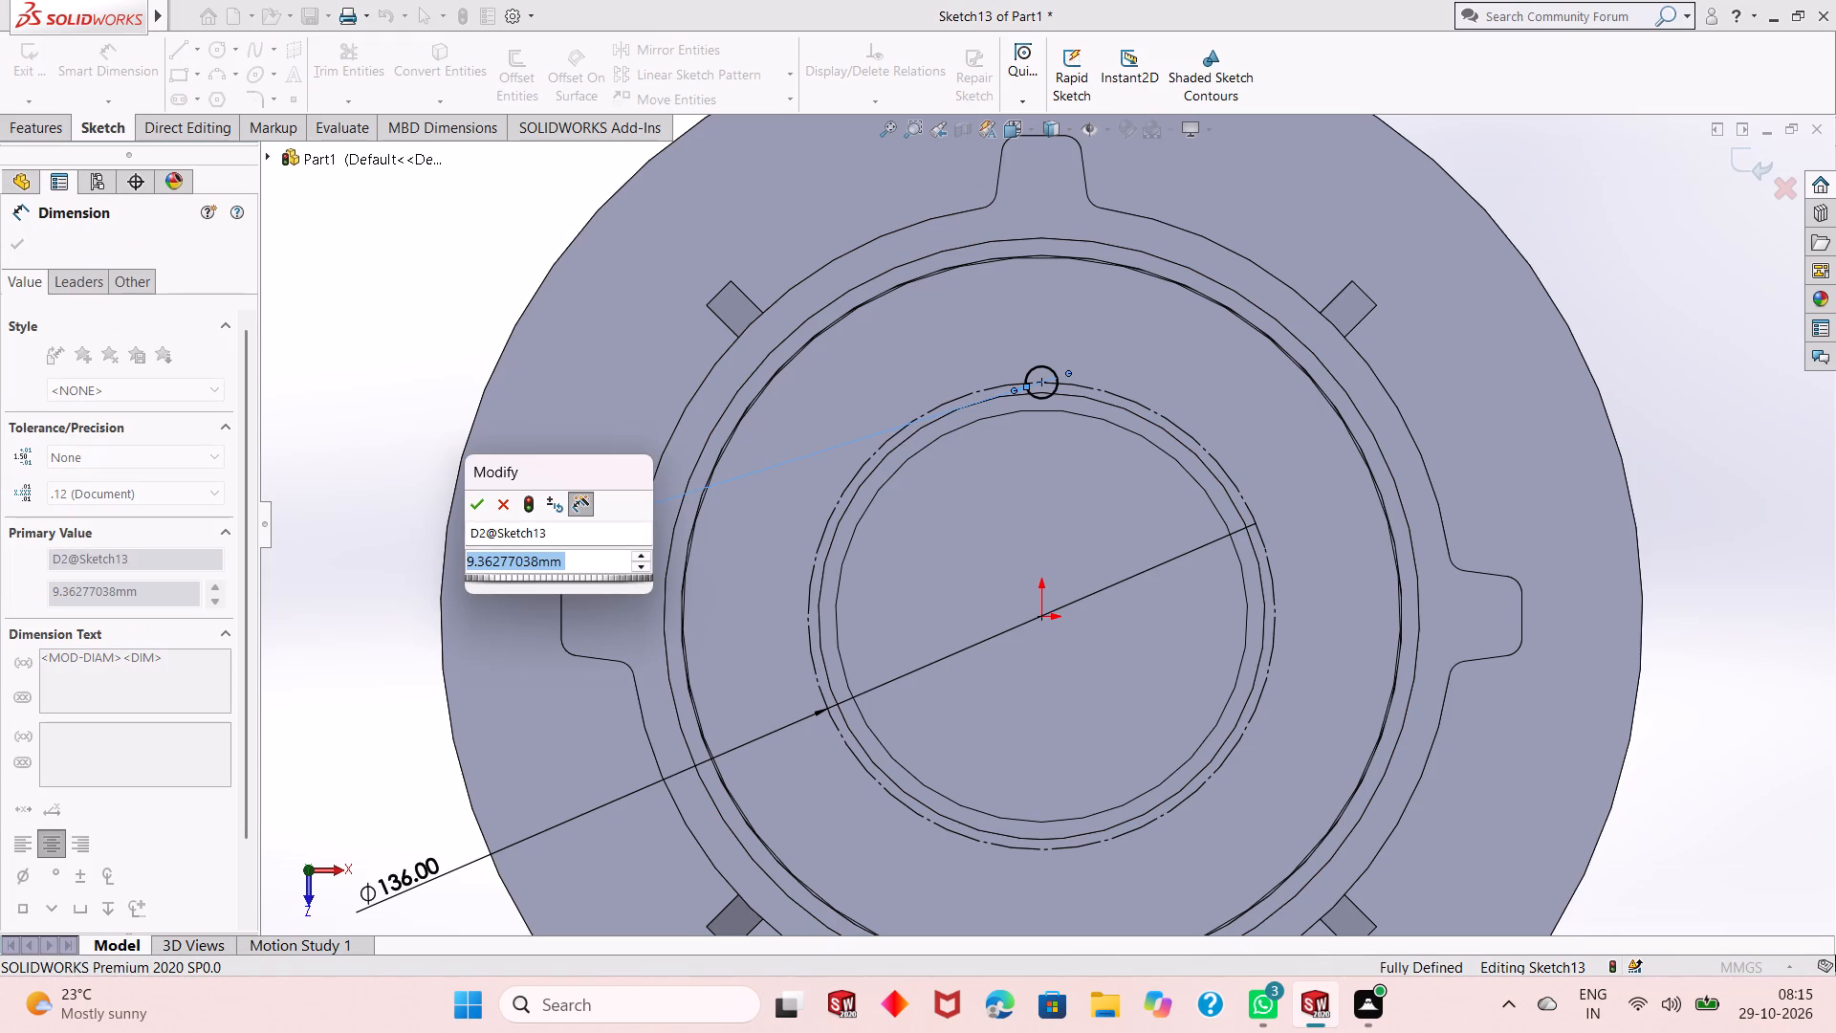
text(12)
key(Return)
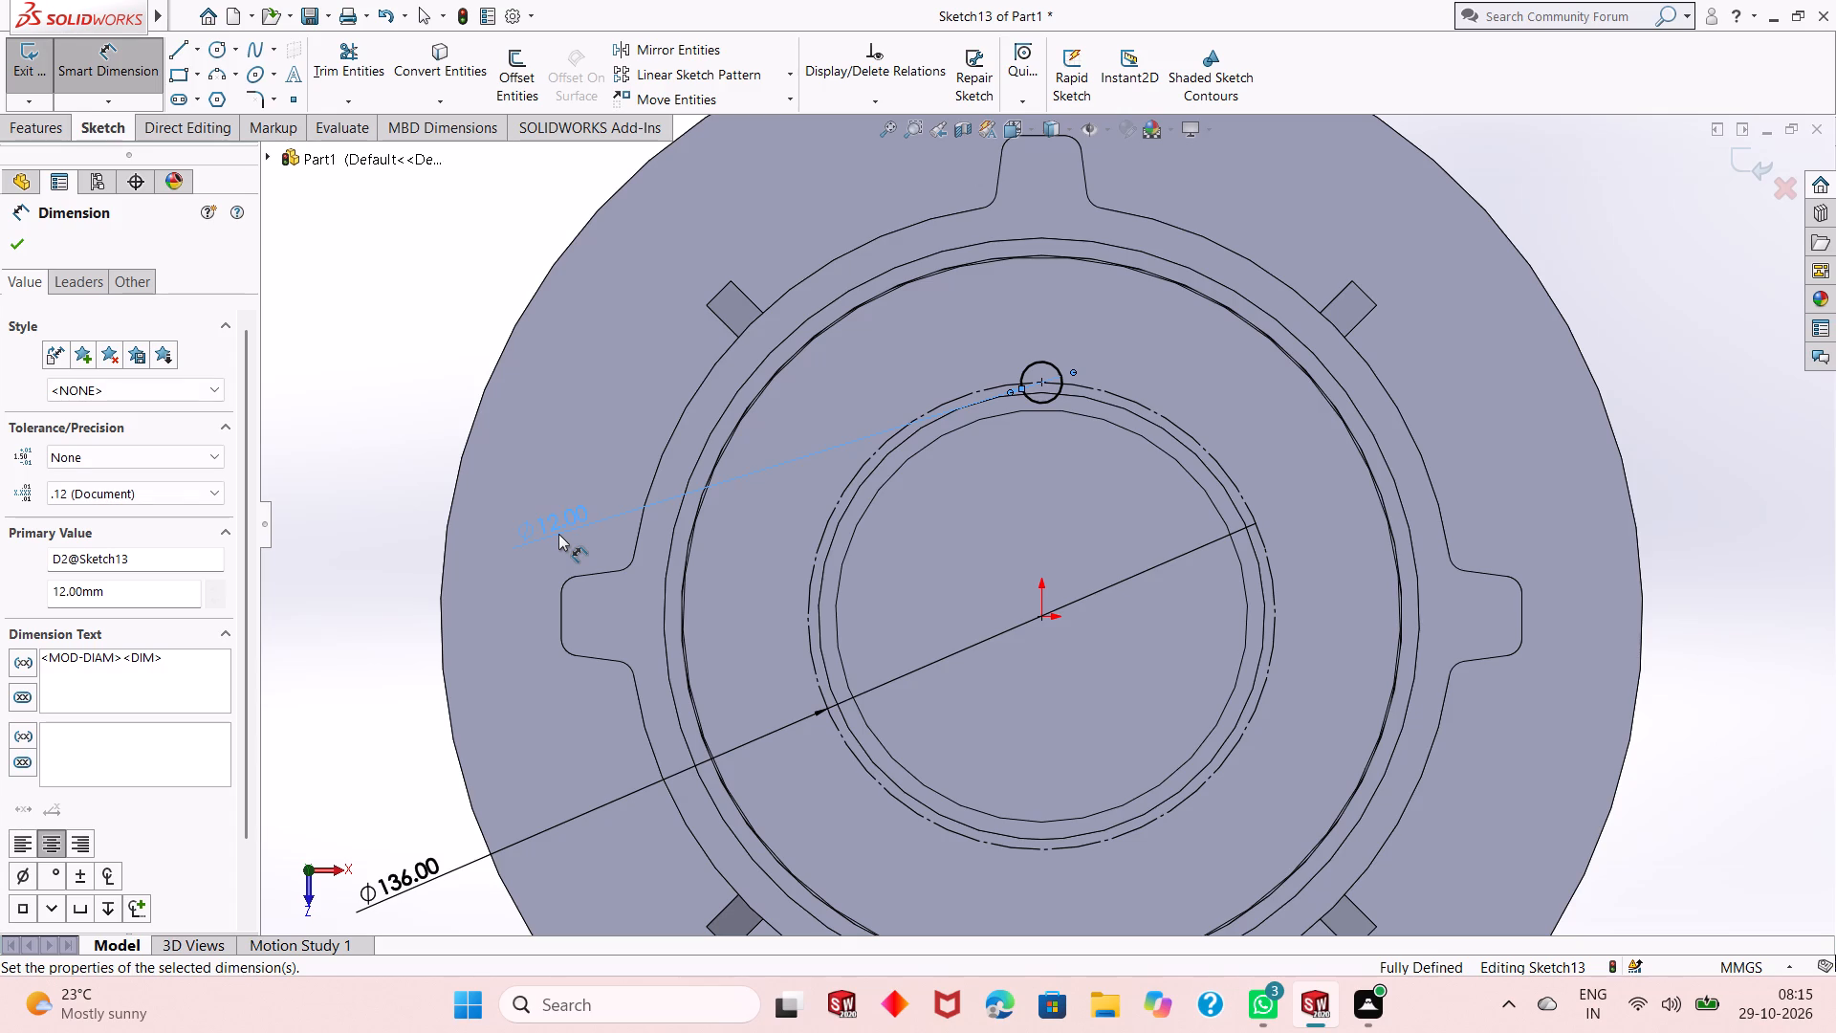
Examine closely how the 12 mm circle sits across the construction circle and the boss's rim.
scroll(1070, 388, down, 3)
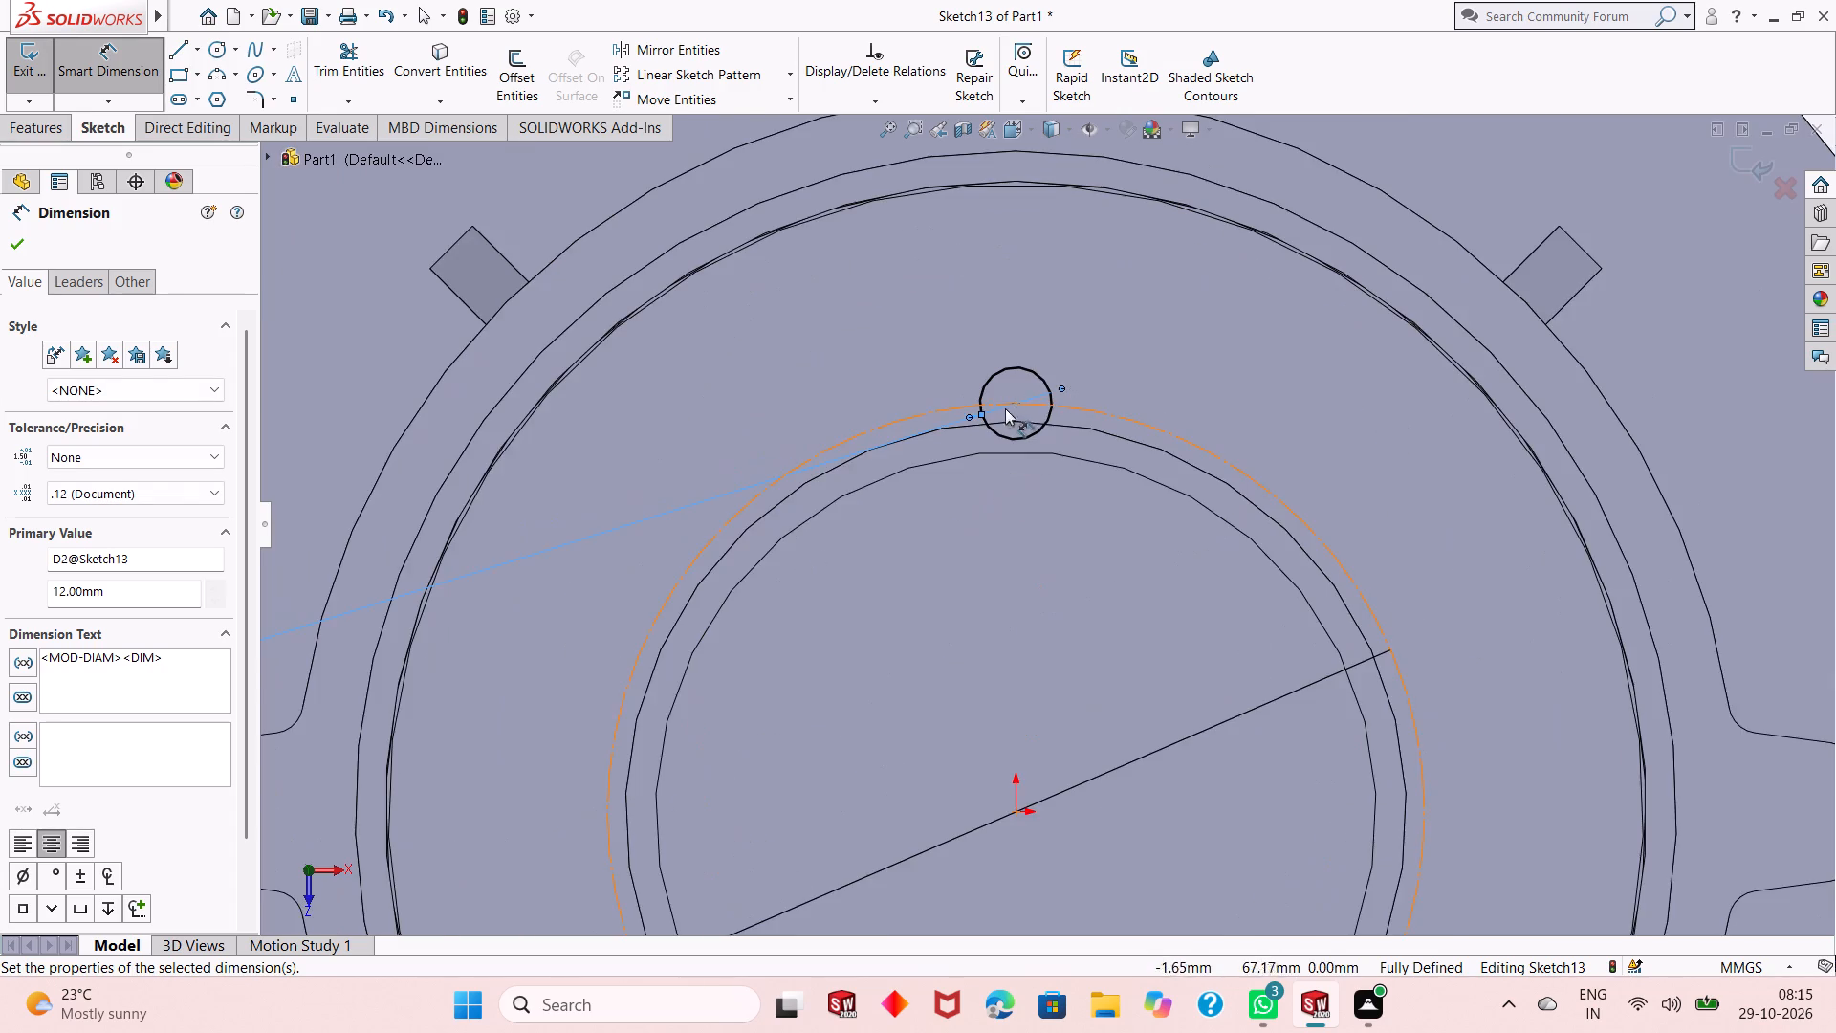
scroll(999, 415, down, 5)
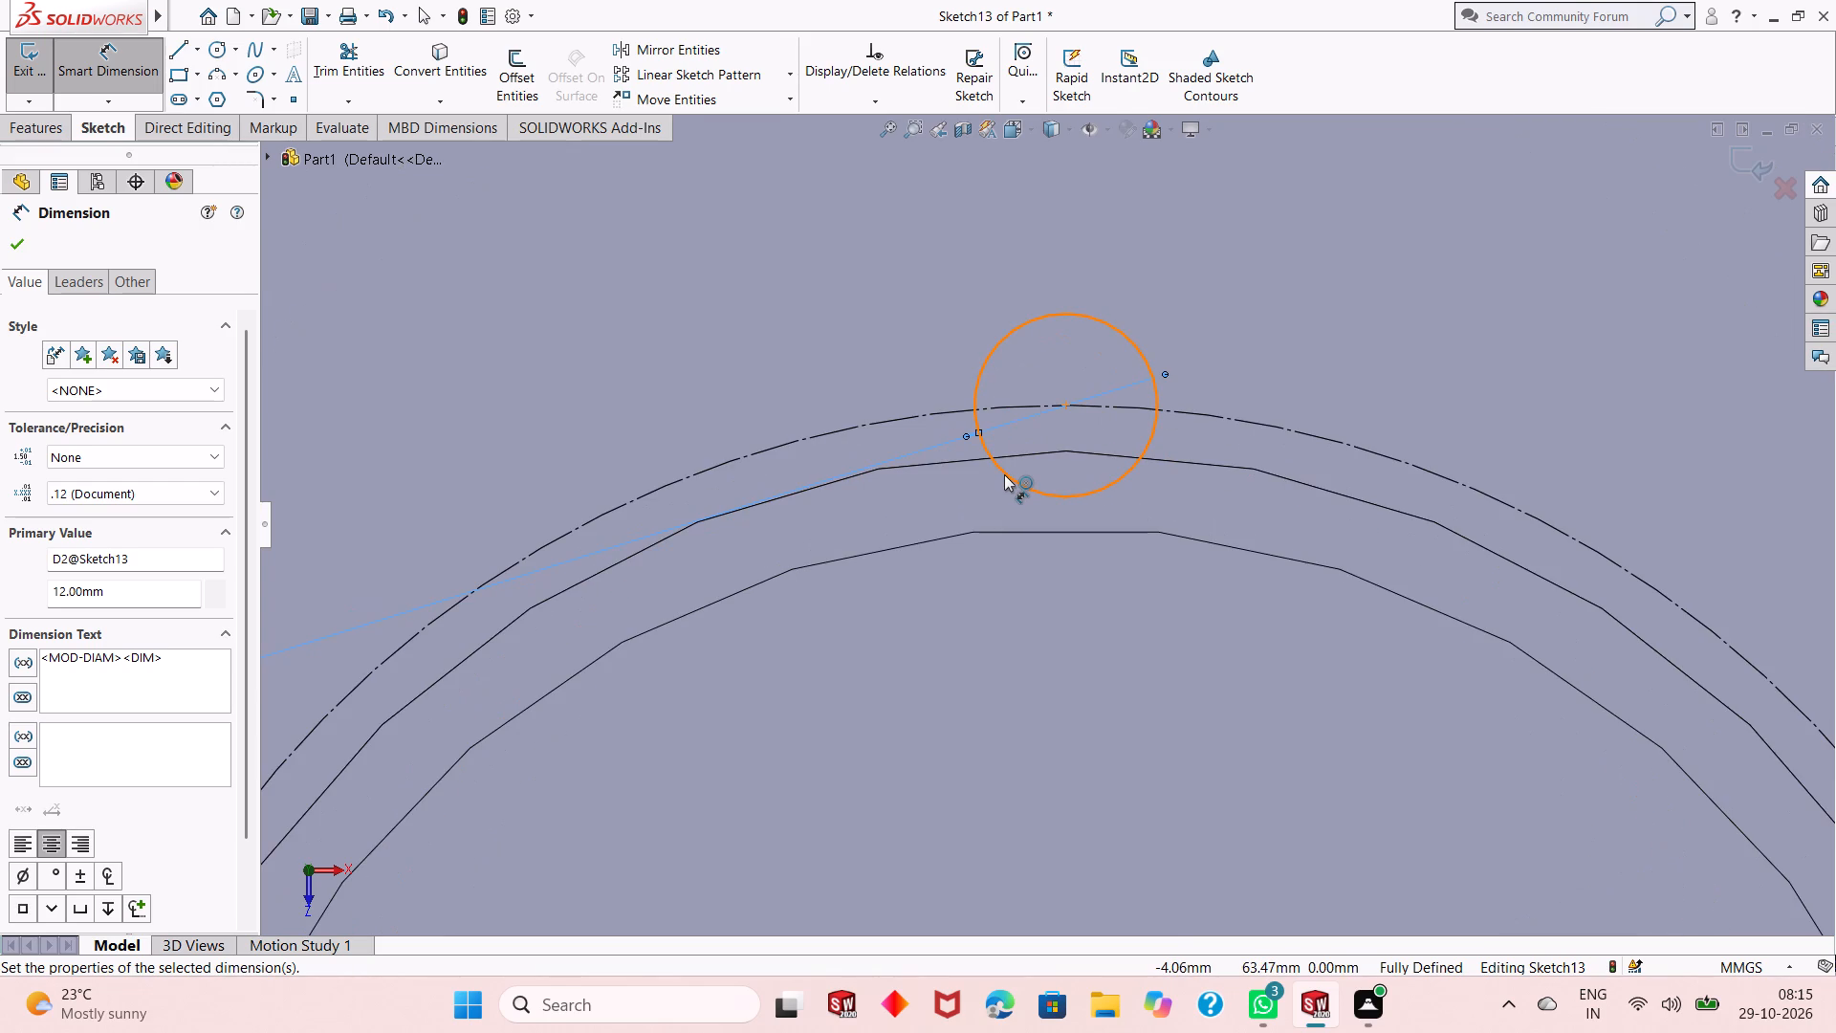
scroll(1057, 400, down, 3)
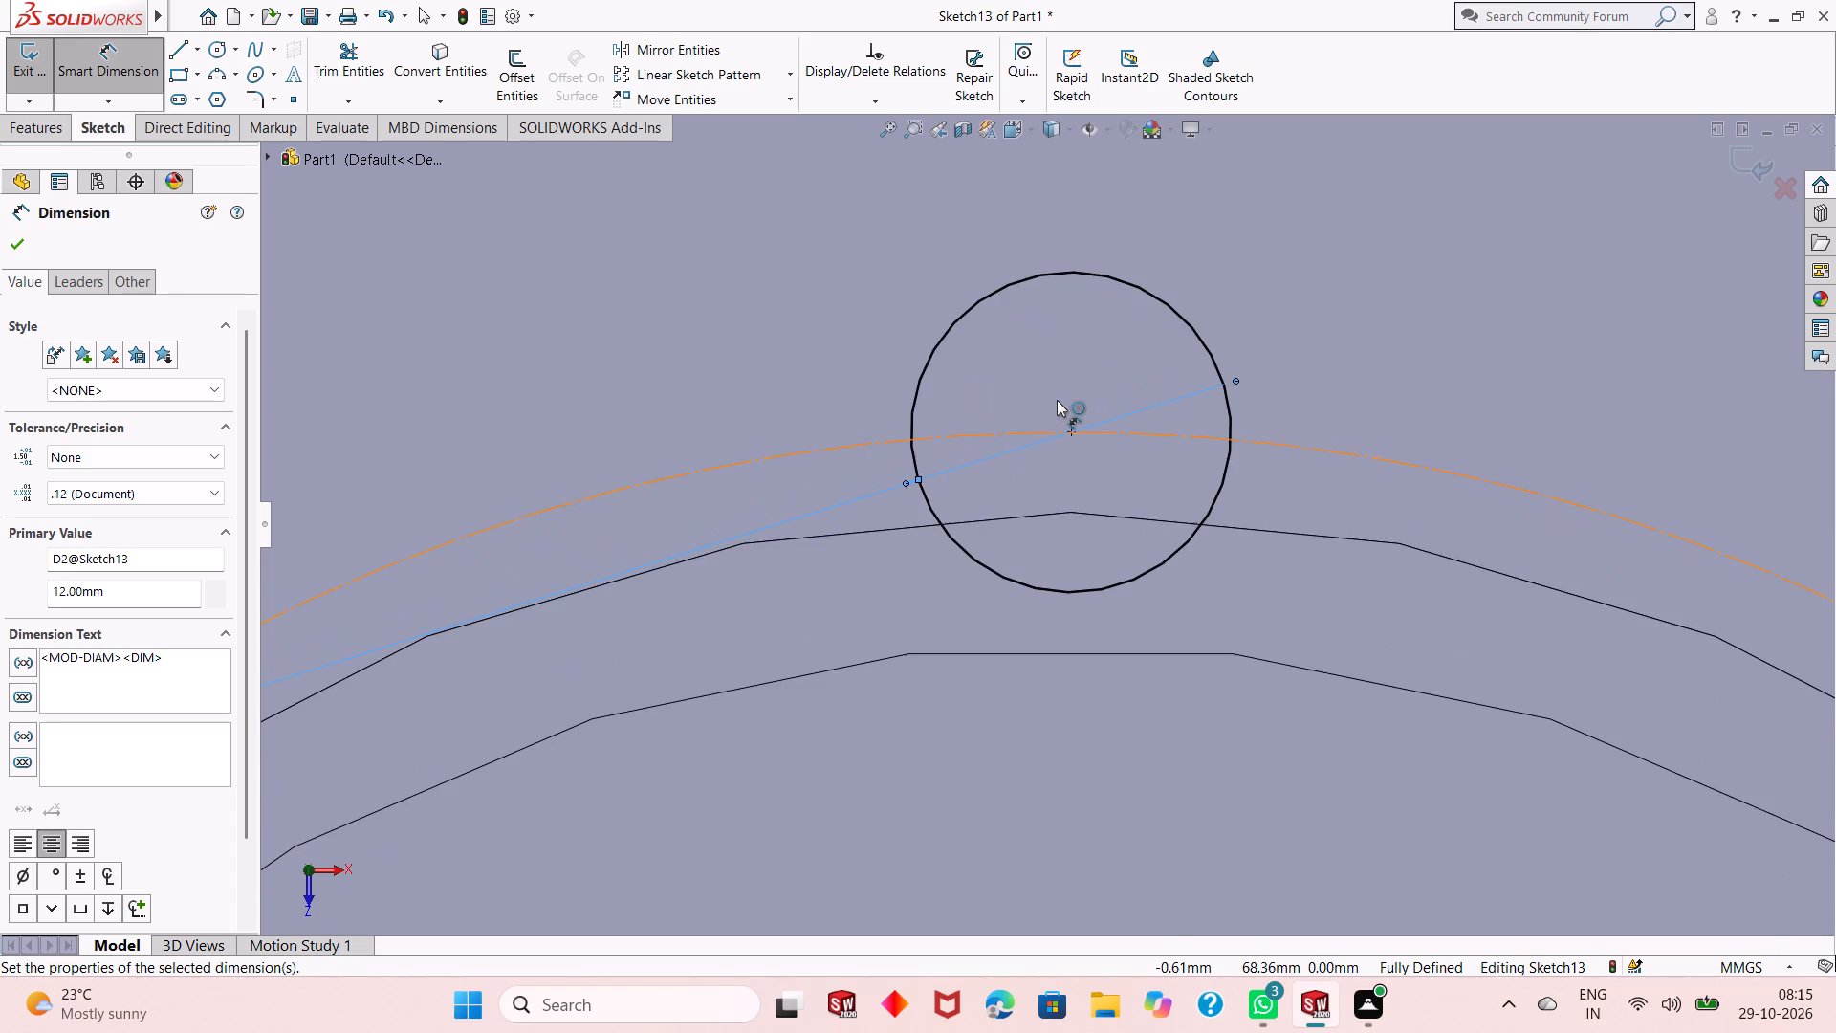
scroll(1057, 400, up, 5)
scroll(1049, 539, up, 1)
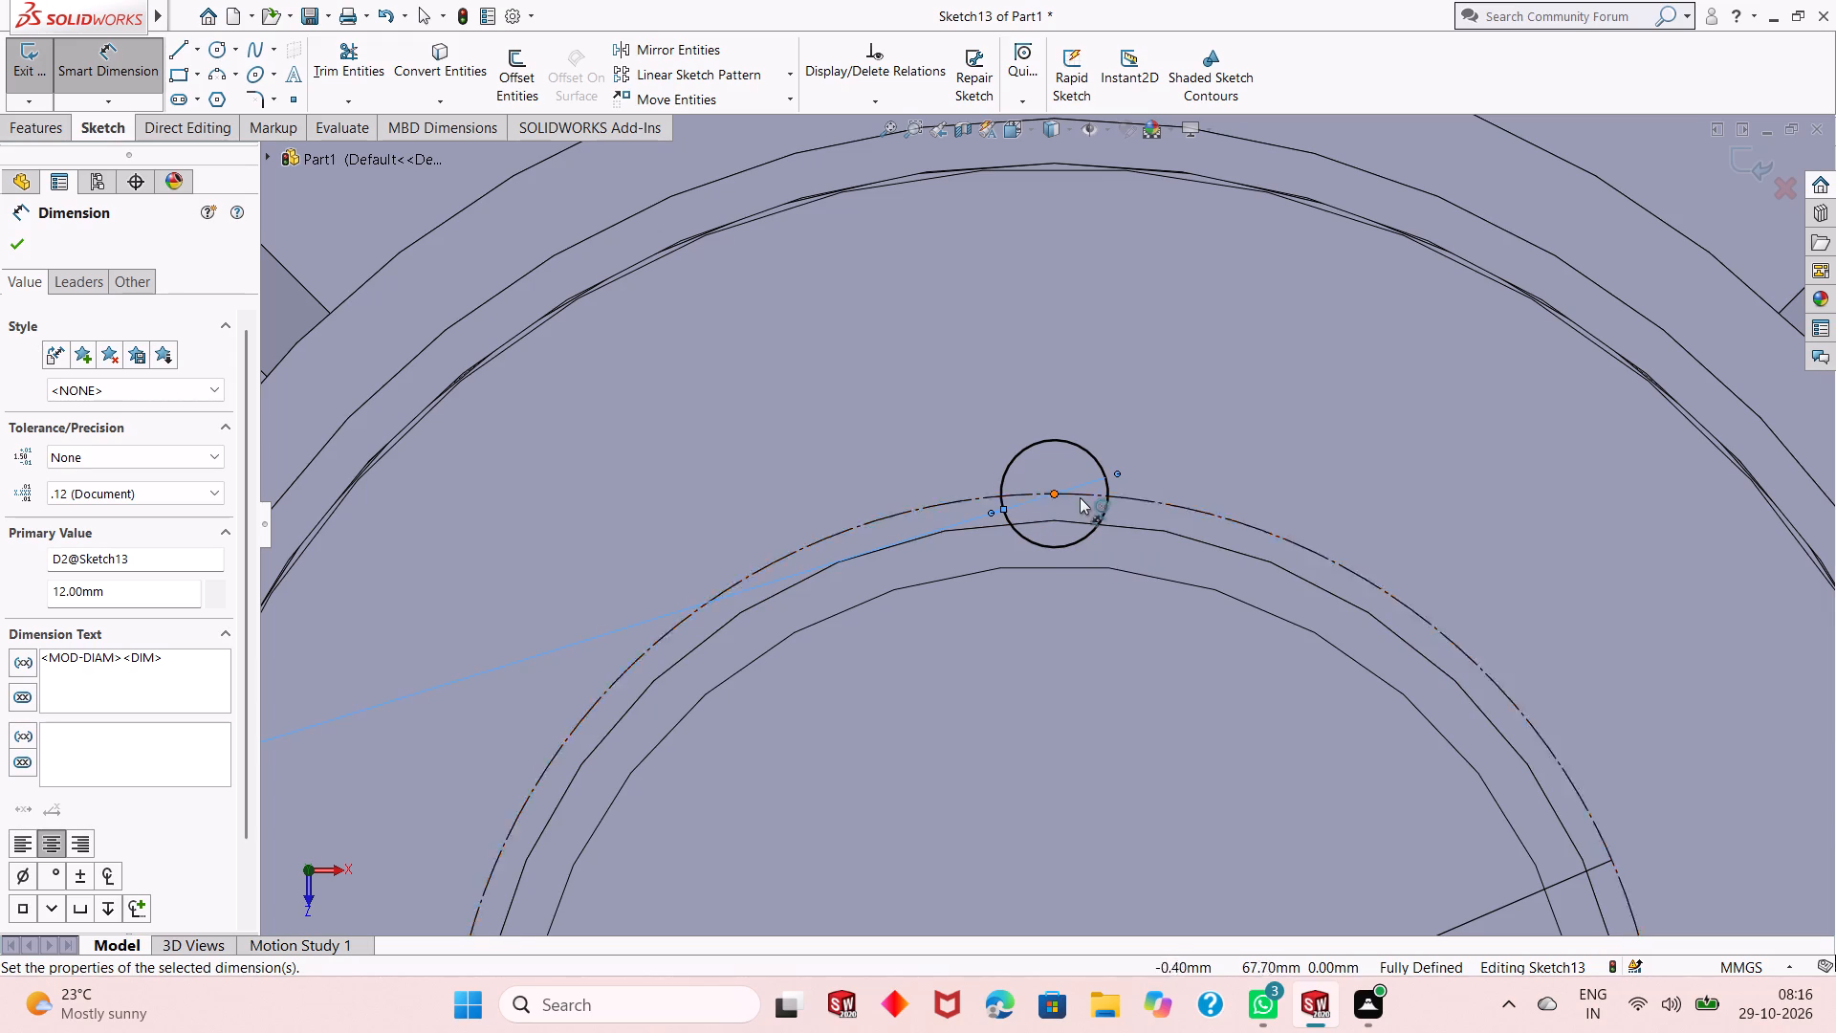
scroll(1053, 497, down, 2)
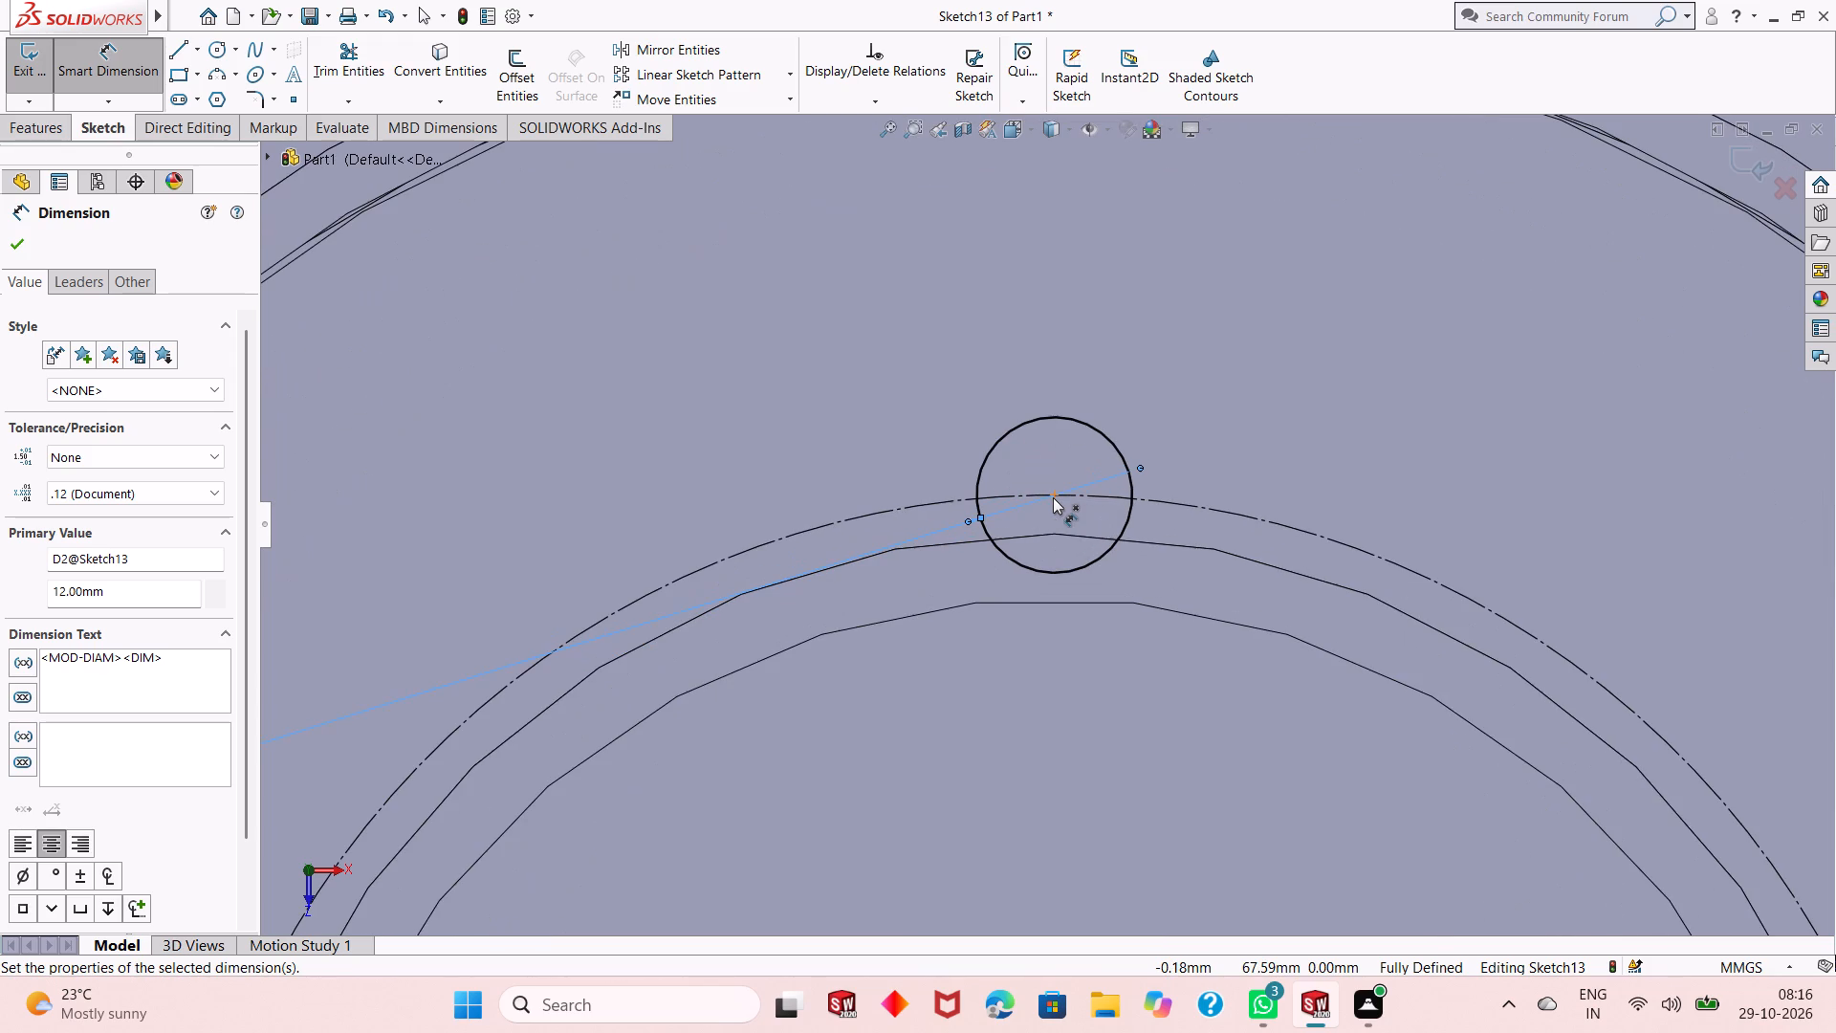
scroll(1049, 499, down, 1)
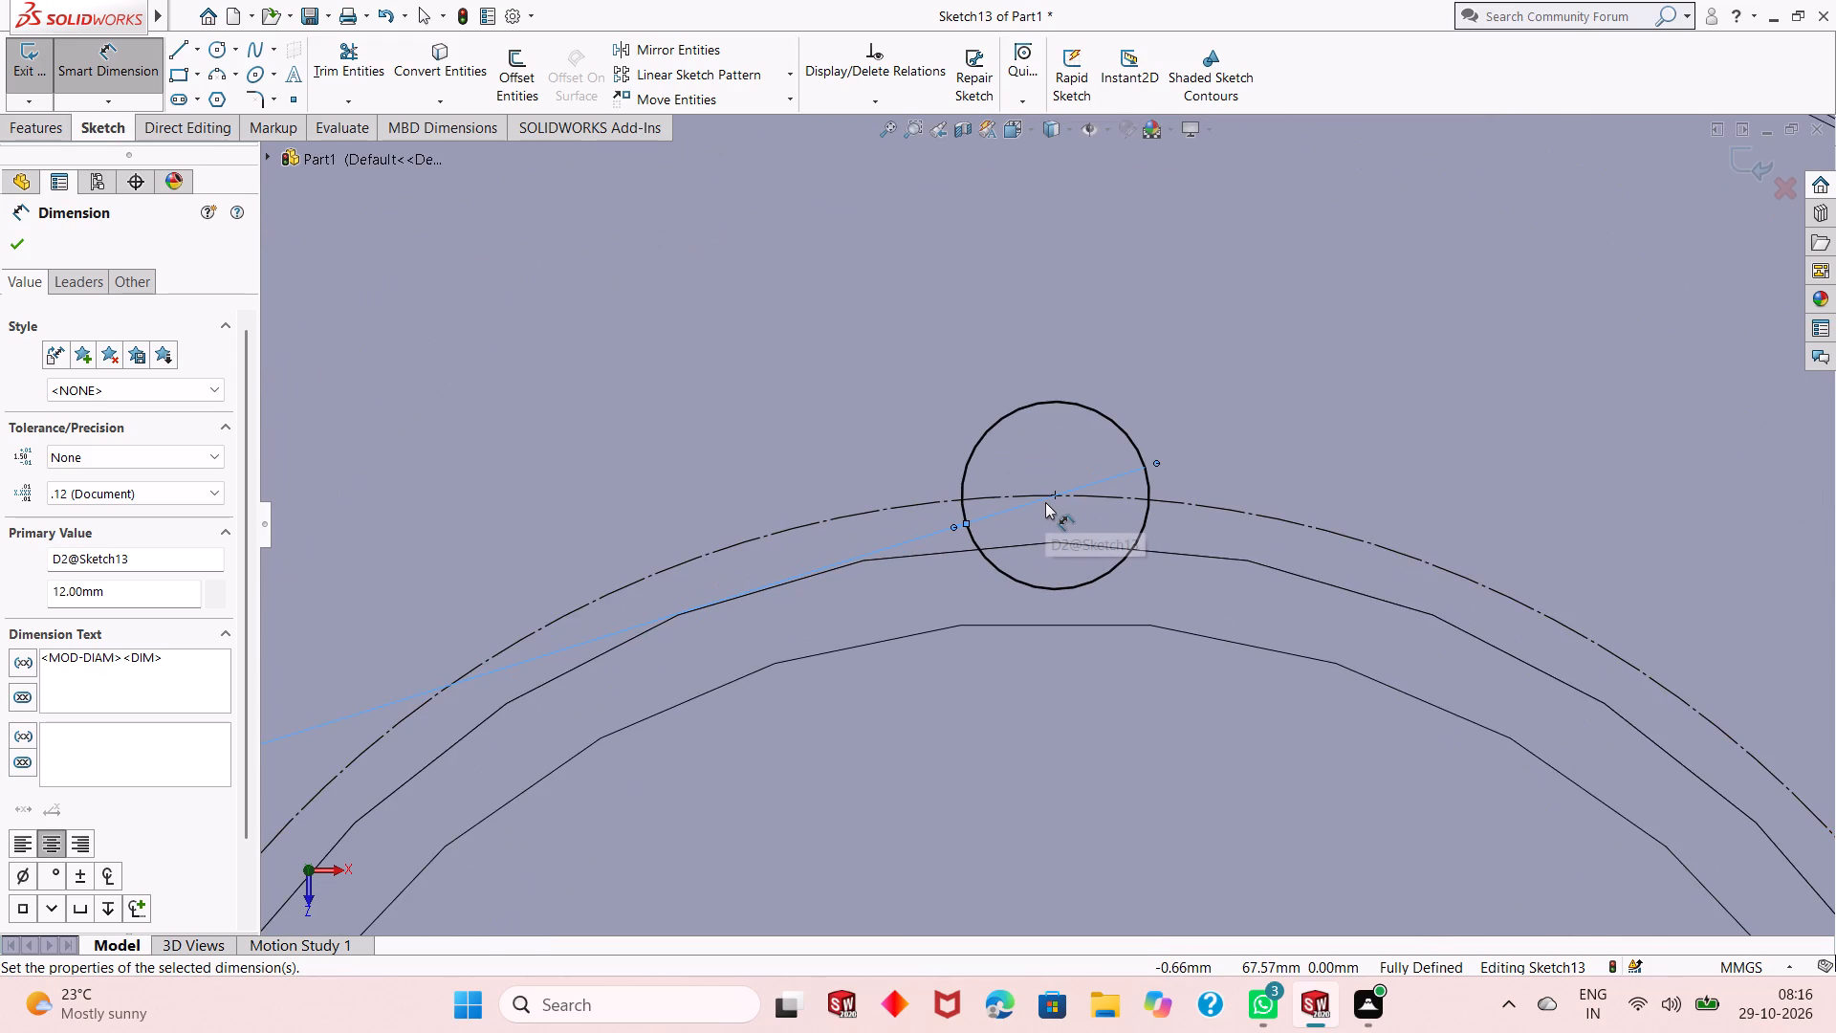
scroll(1019, 506, up, 2)
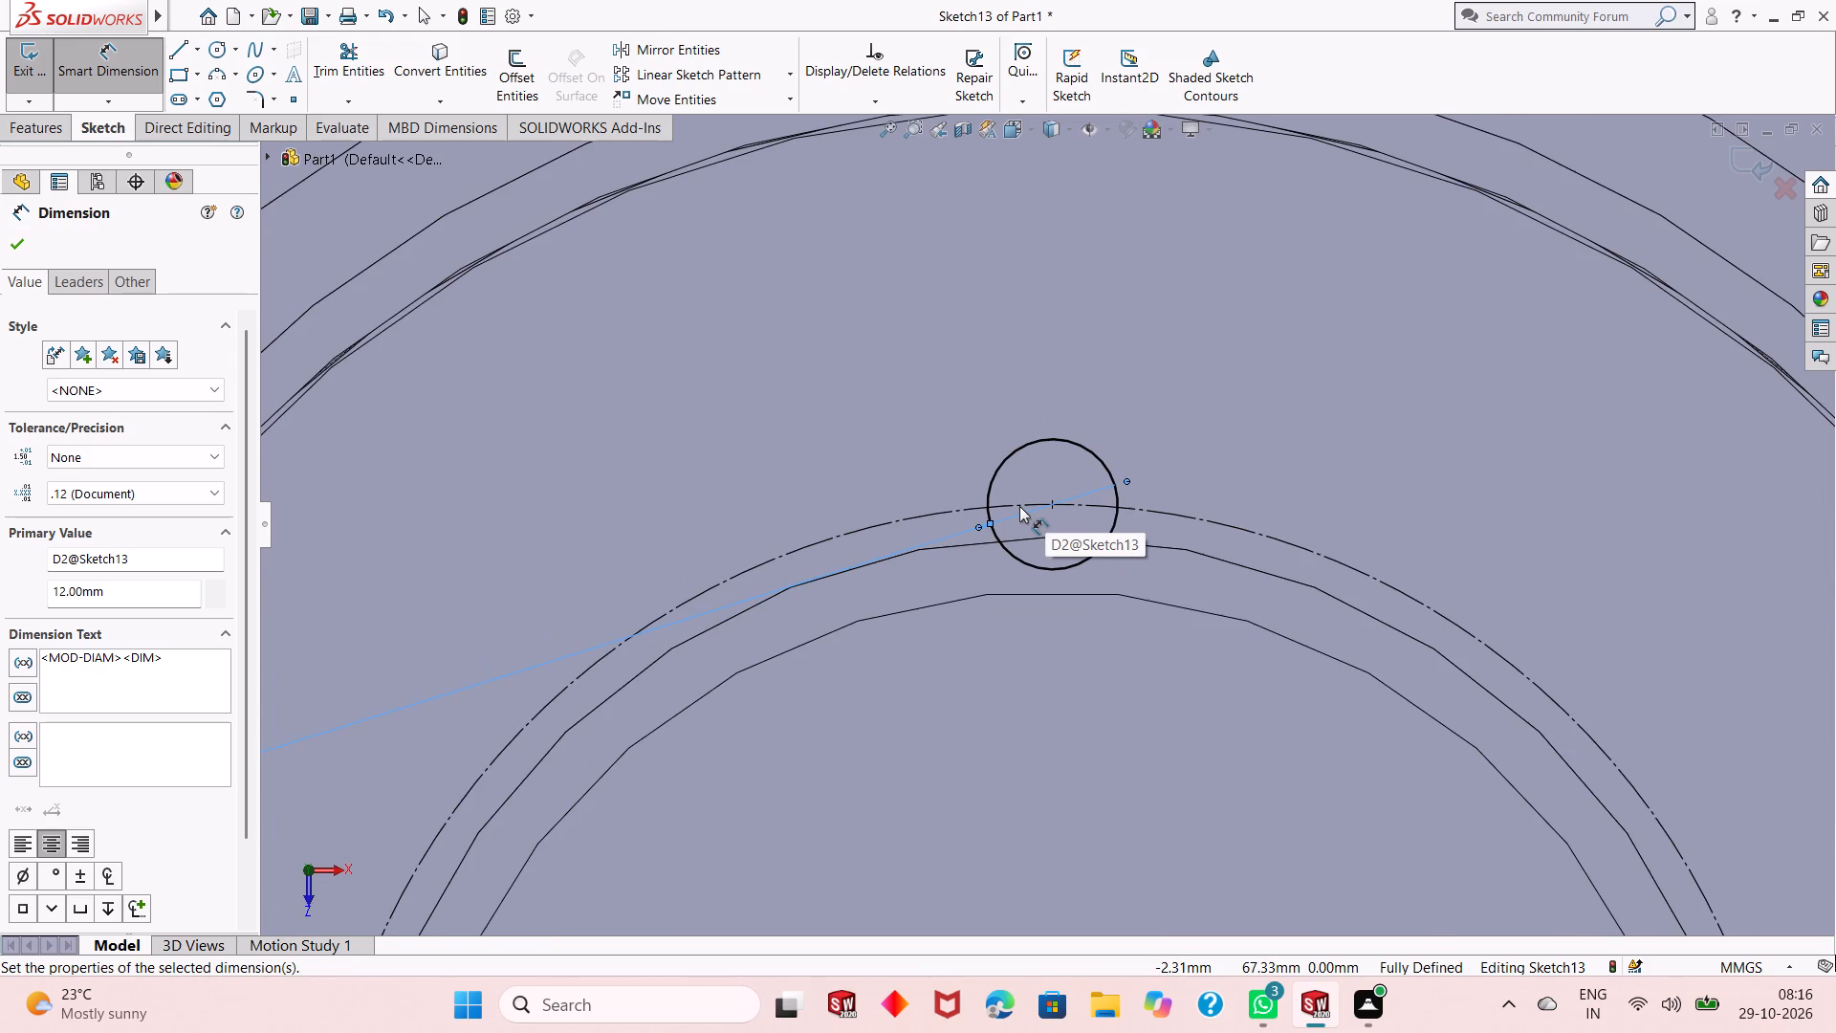
scroll(1019, 506, up, 1)
scroll(1021, 501, down, 2)
scroll(1098, 541, up, 2)
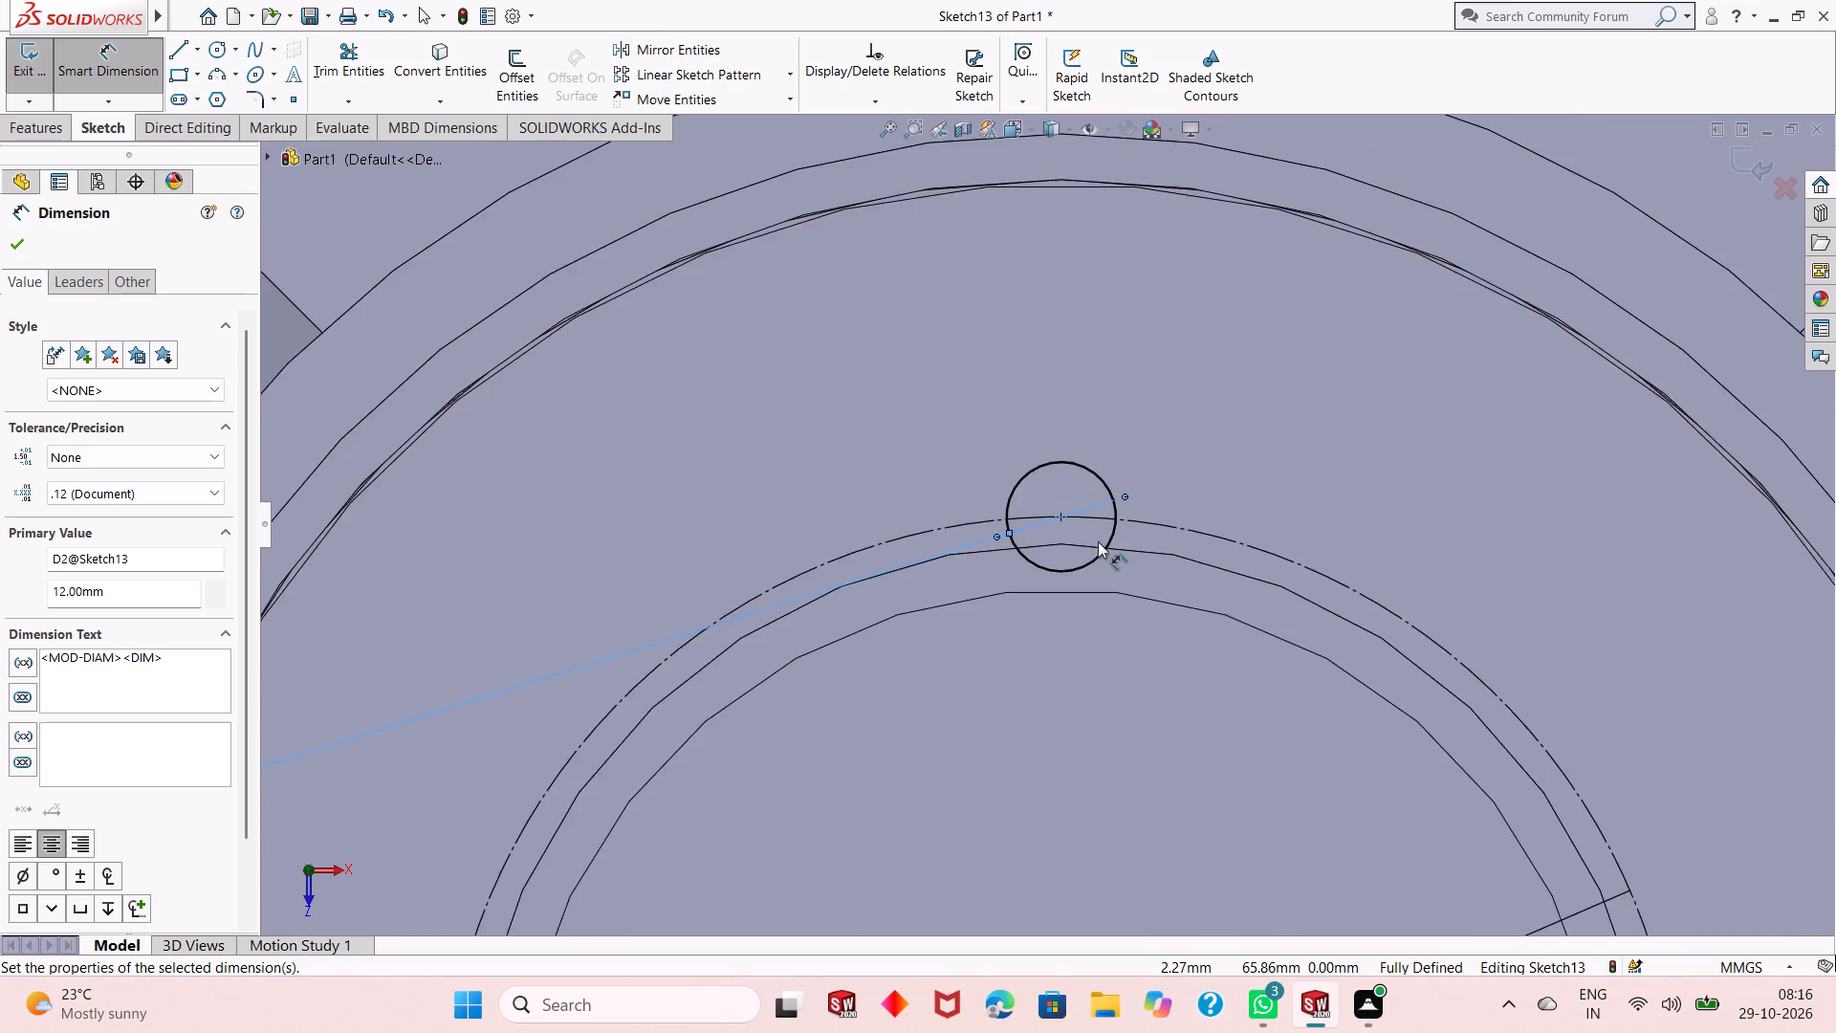
scroll(1098, 541, up, 2)
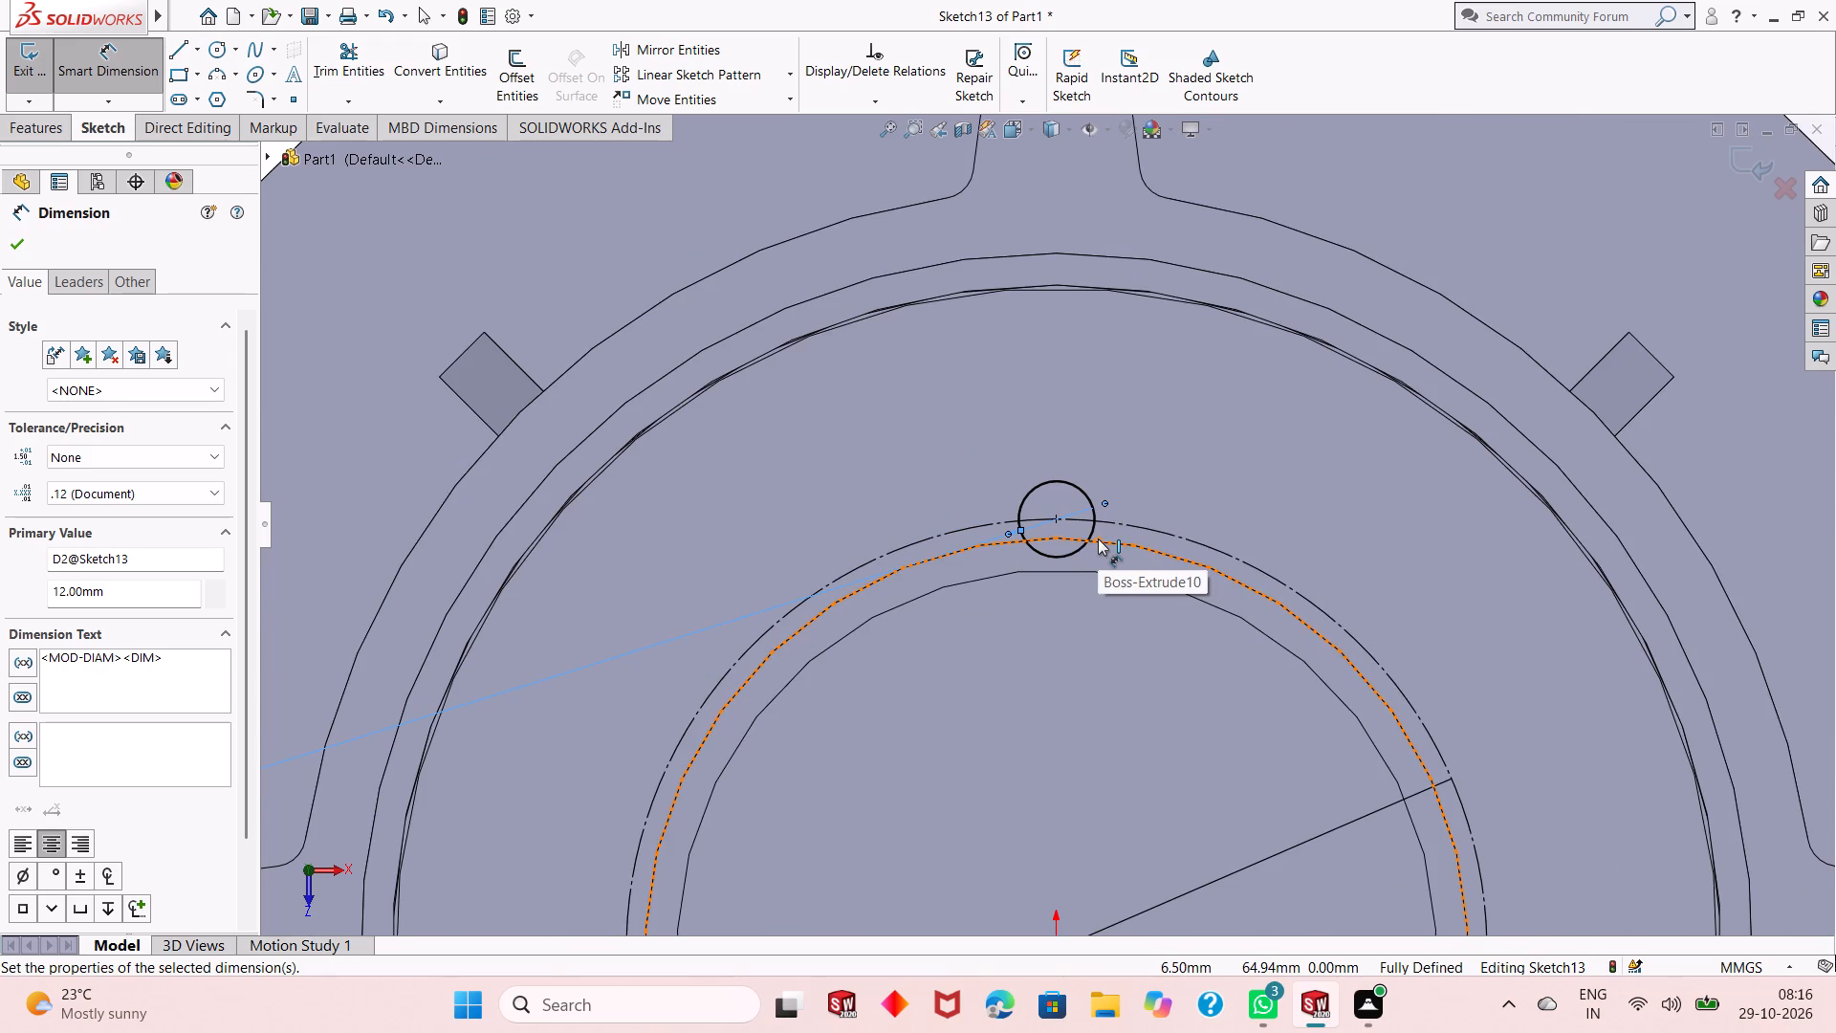
click(5, 234)
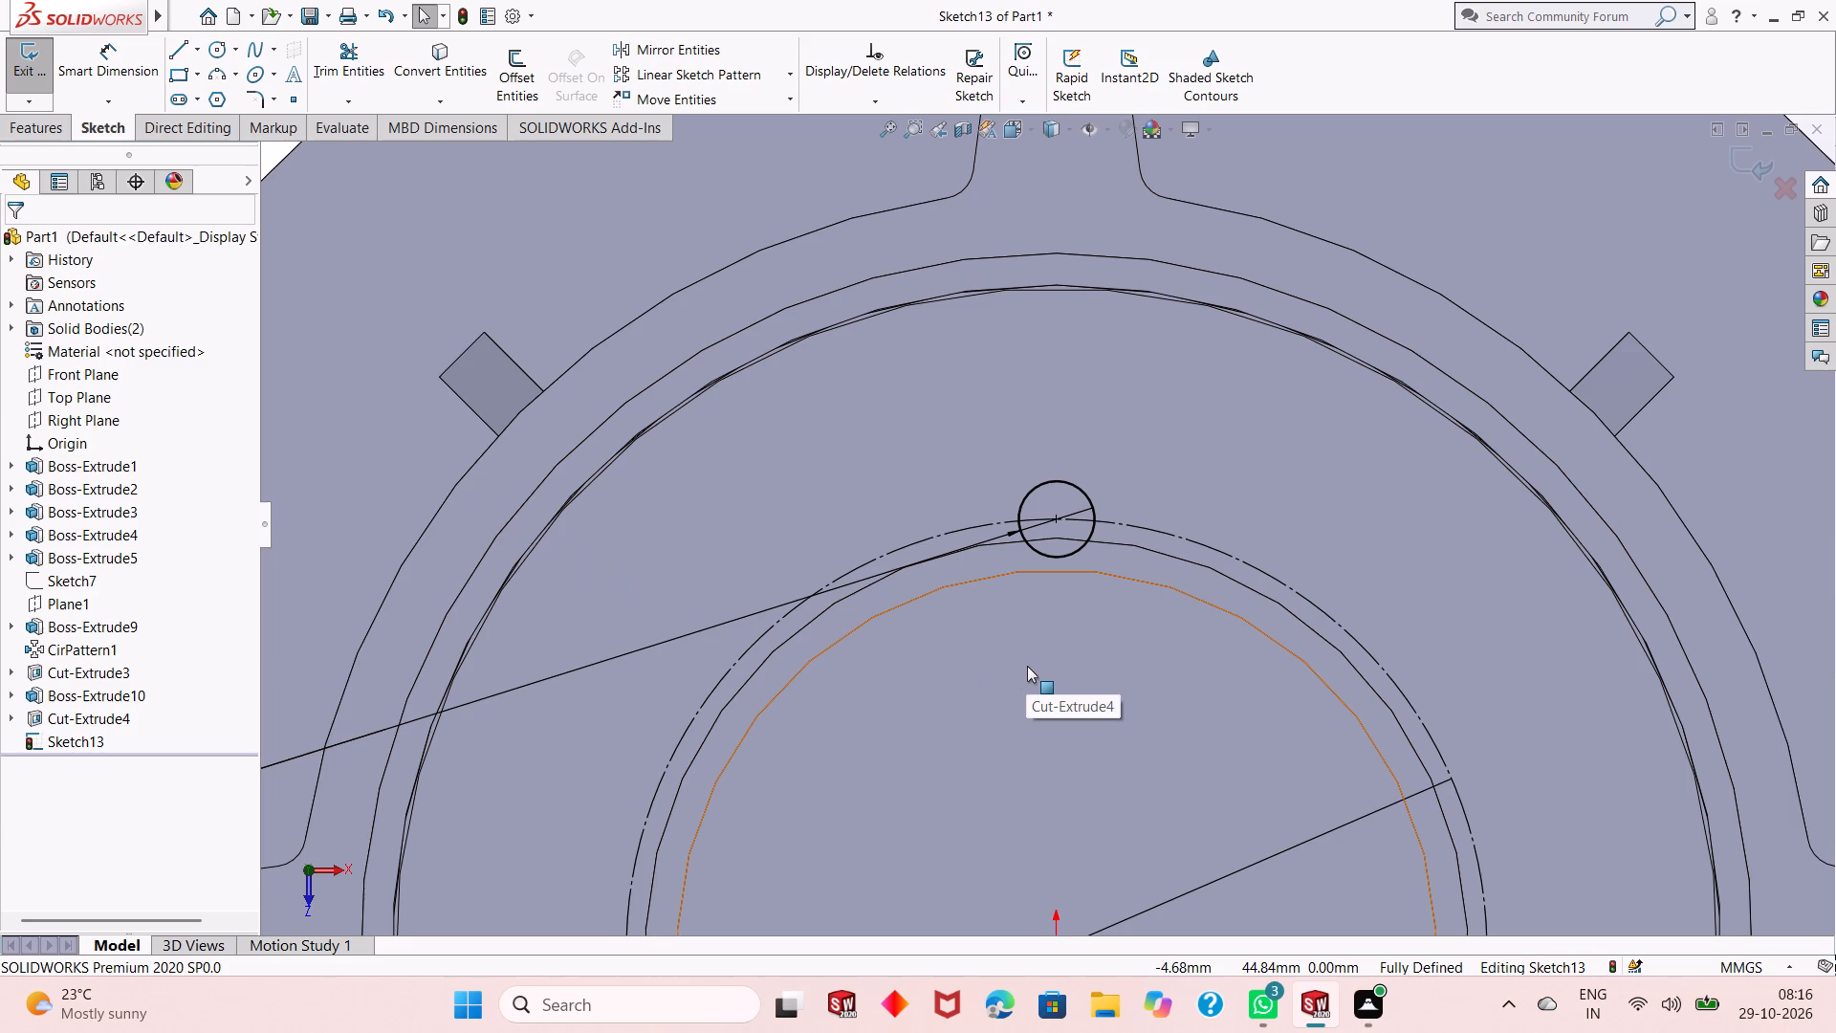
Circular-pattern the 12 mm circle about the origin with 3 equally spaced instances over 360 degrees.
scroll(1113, 627, up, 2)
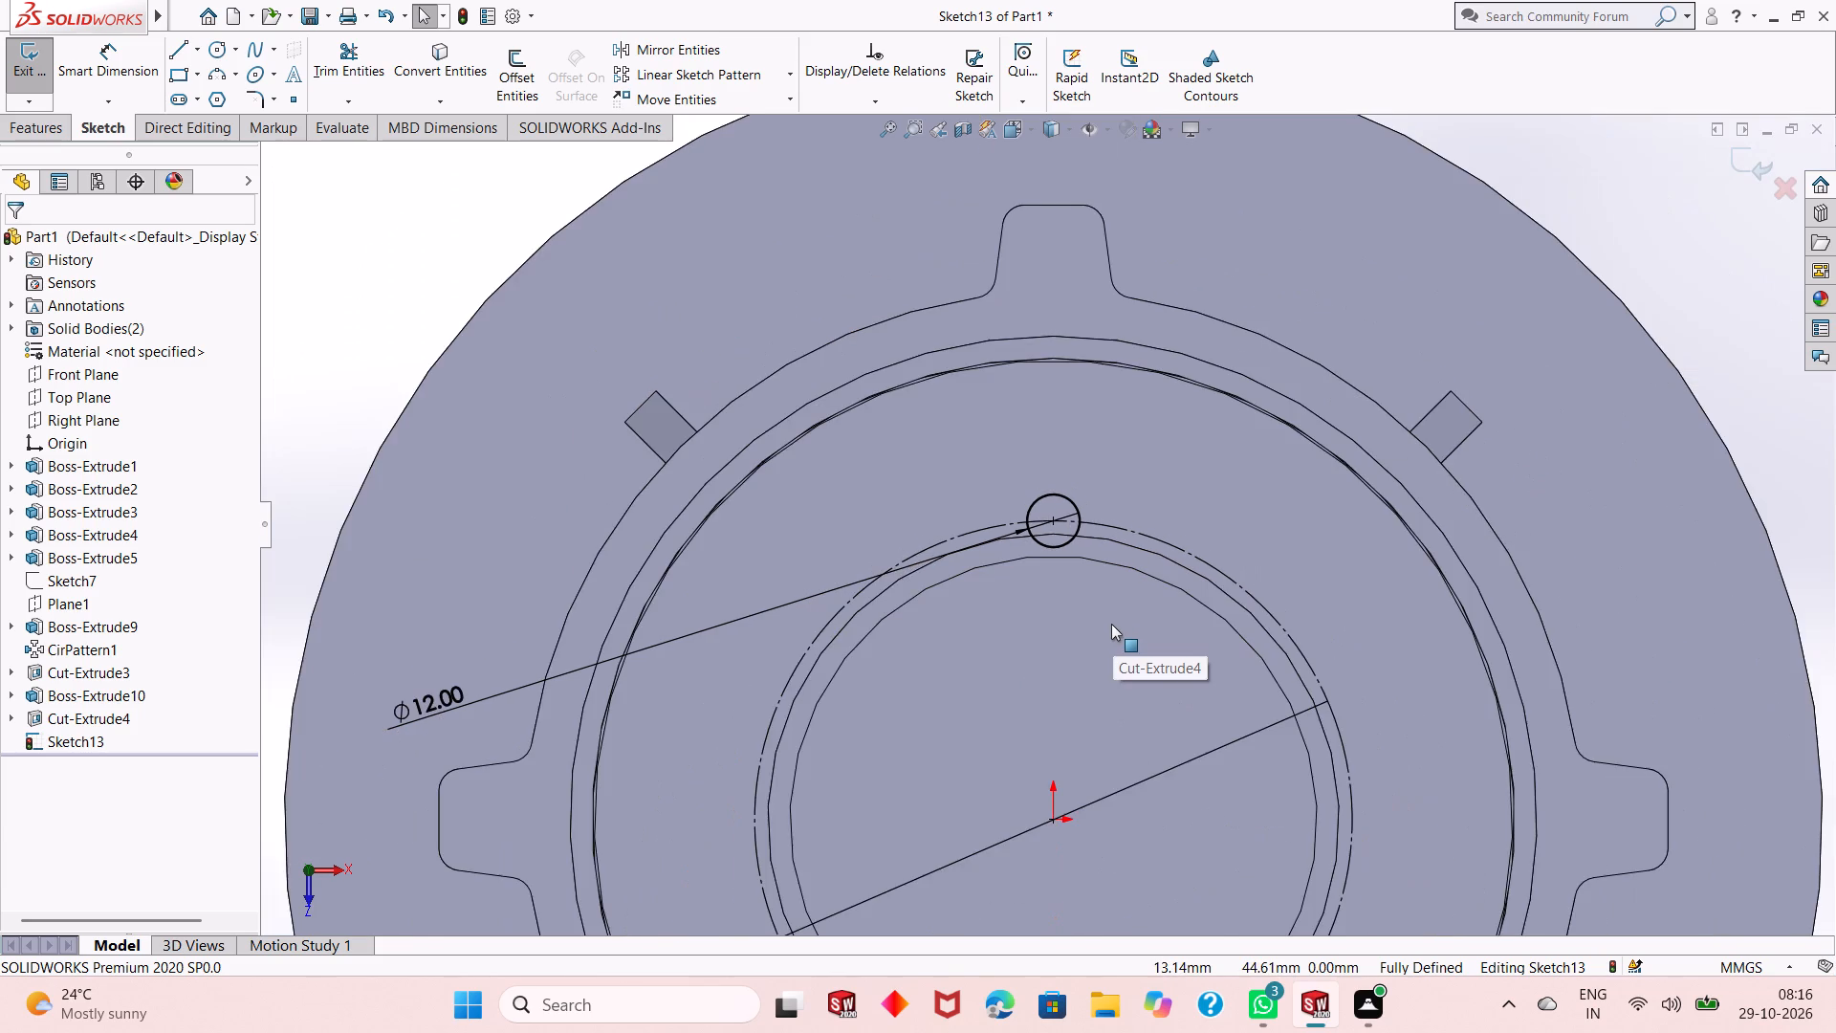
scroll(1111, 624, up, 1)
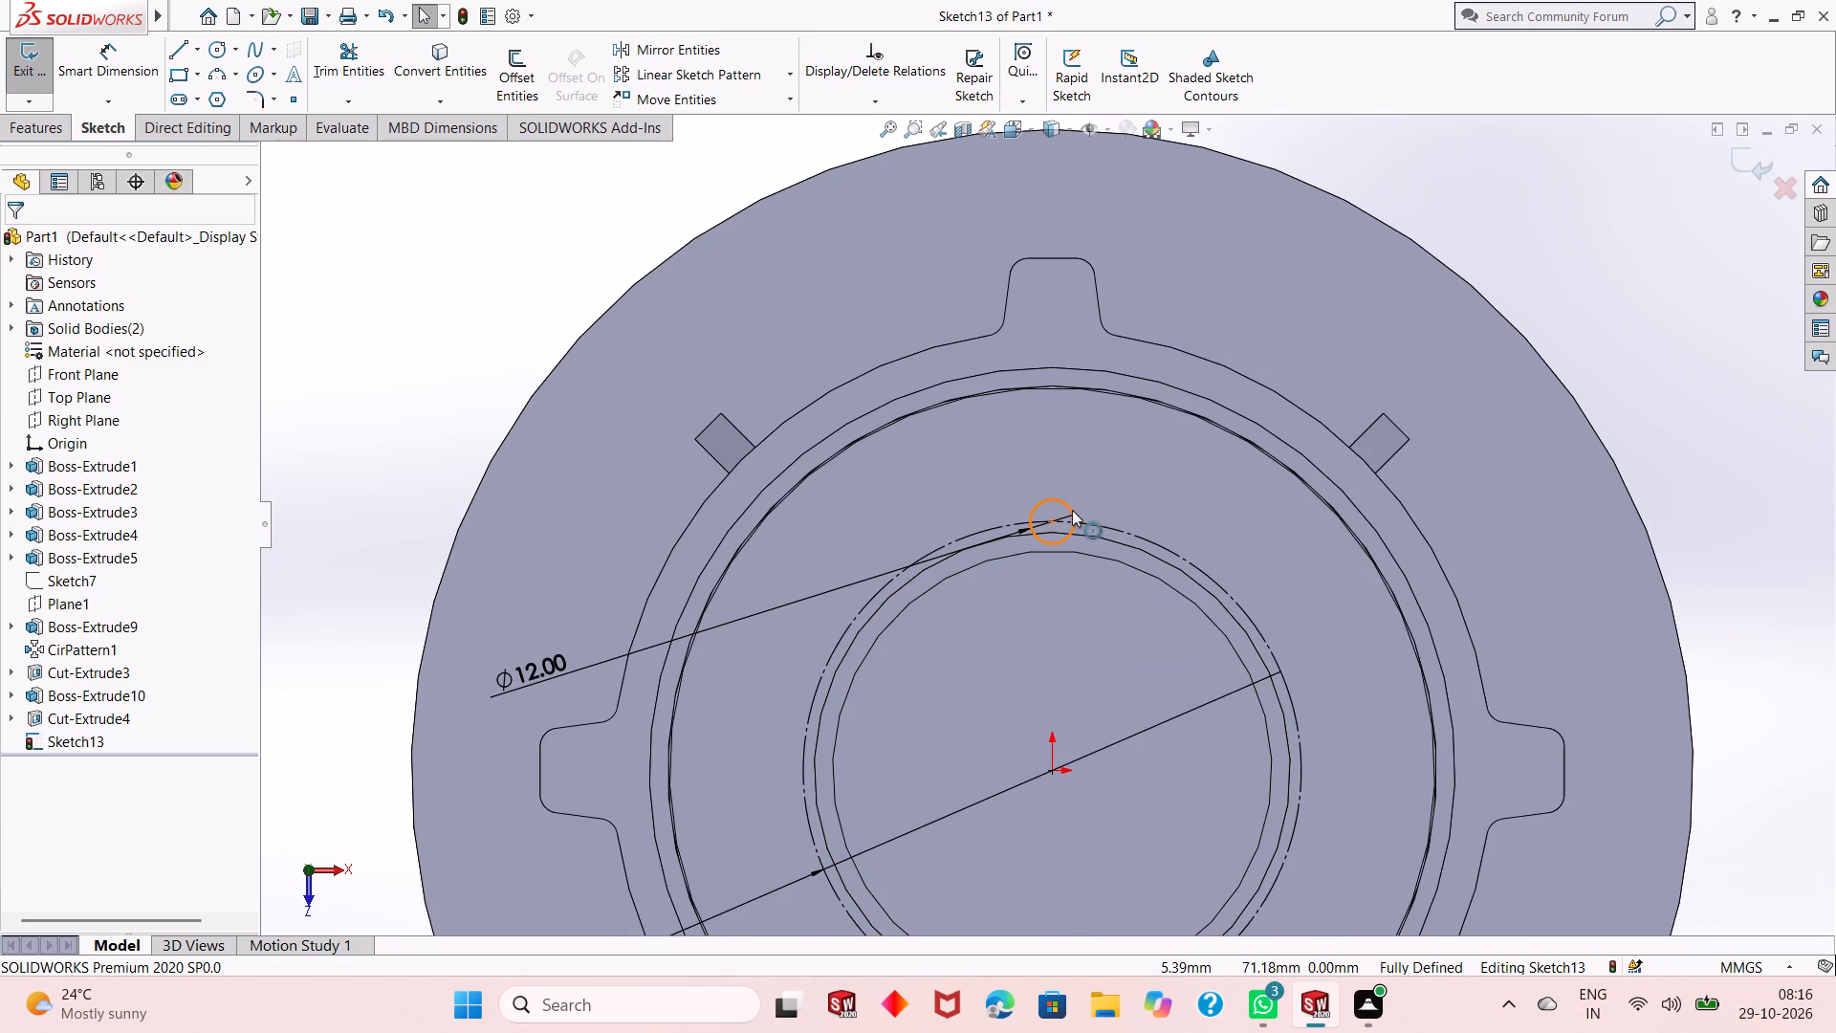
click(1070, 511)
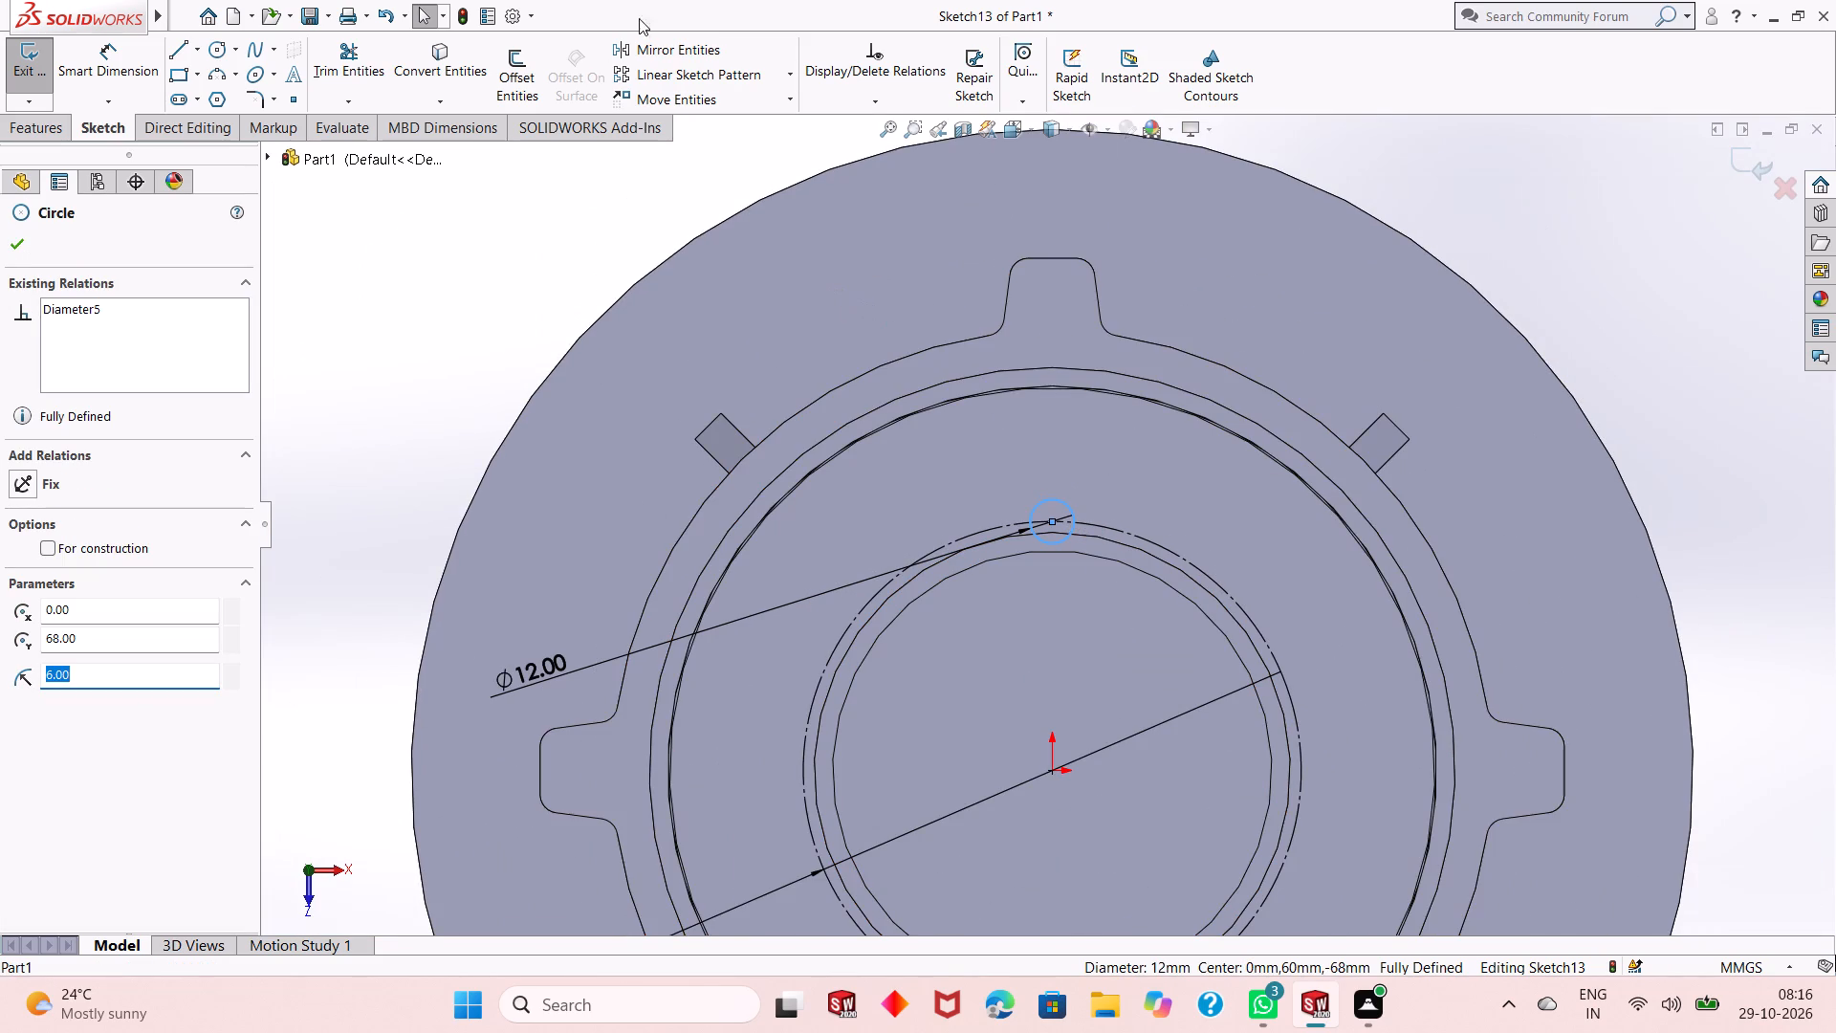
click(795, 74)
click(797, 129)
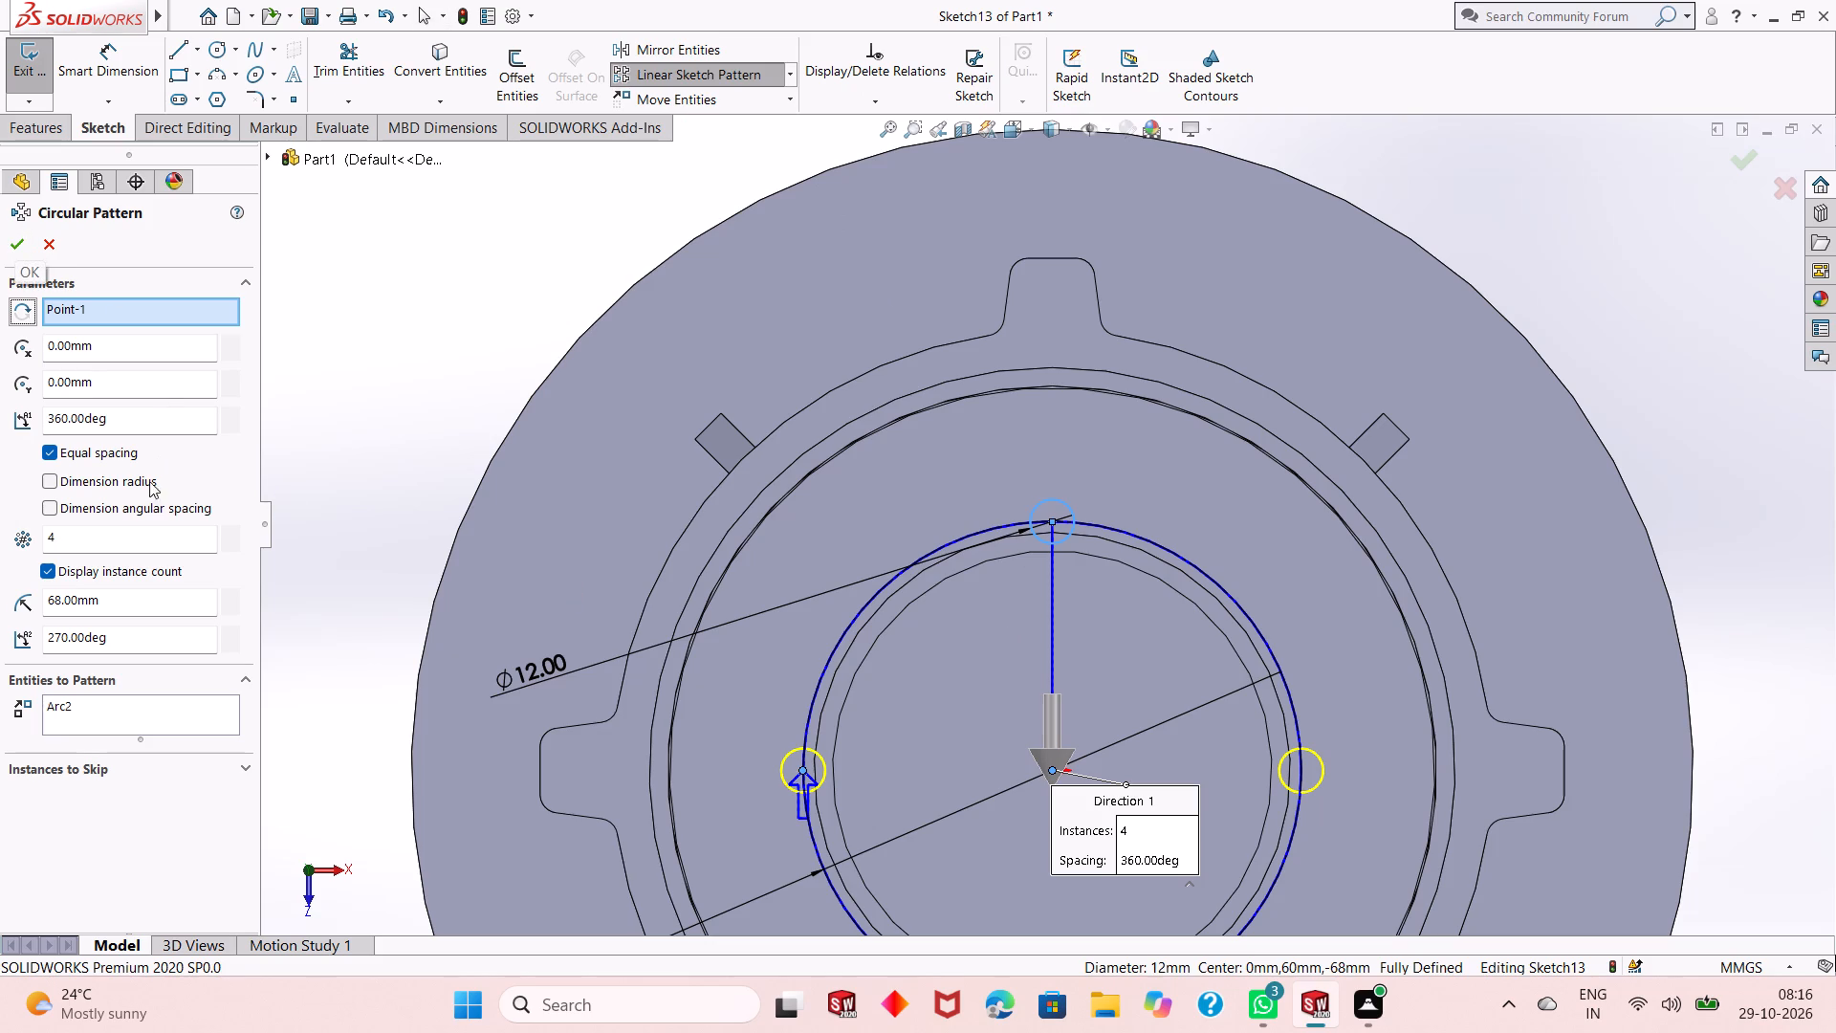
double_click(134, 548)
key(3)
key(Return)
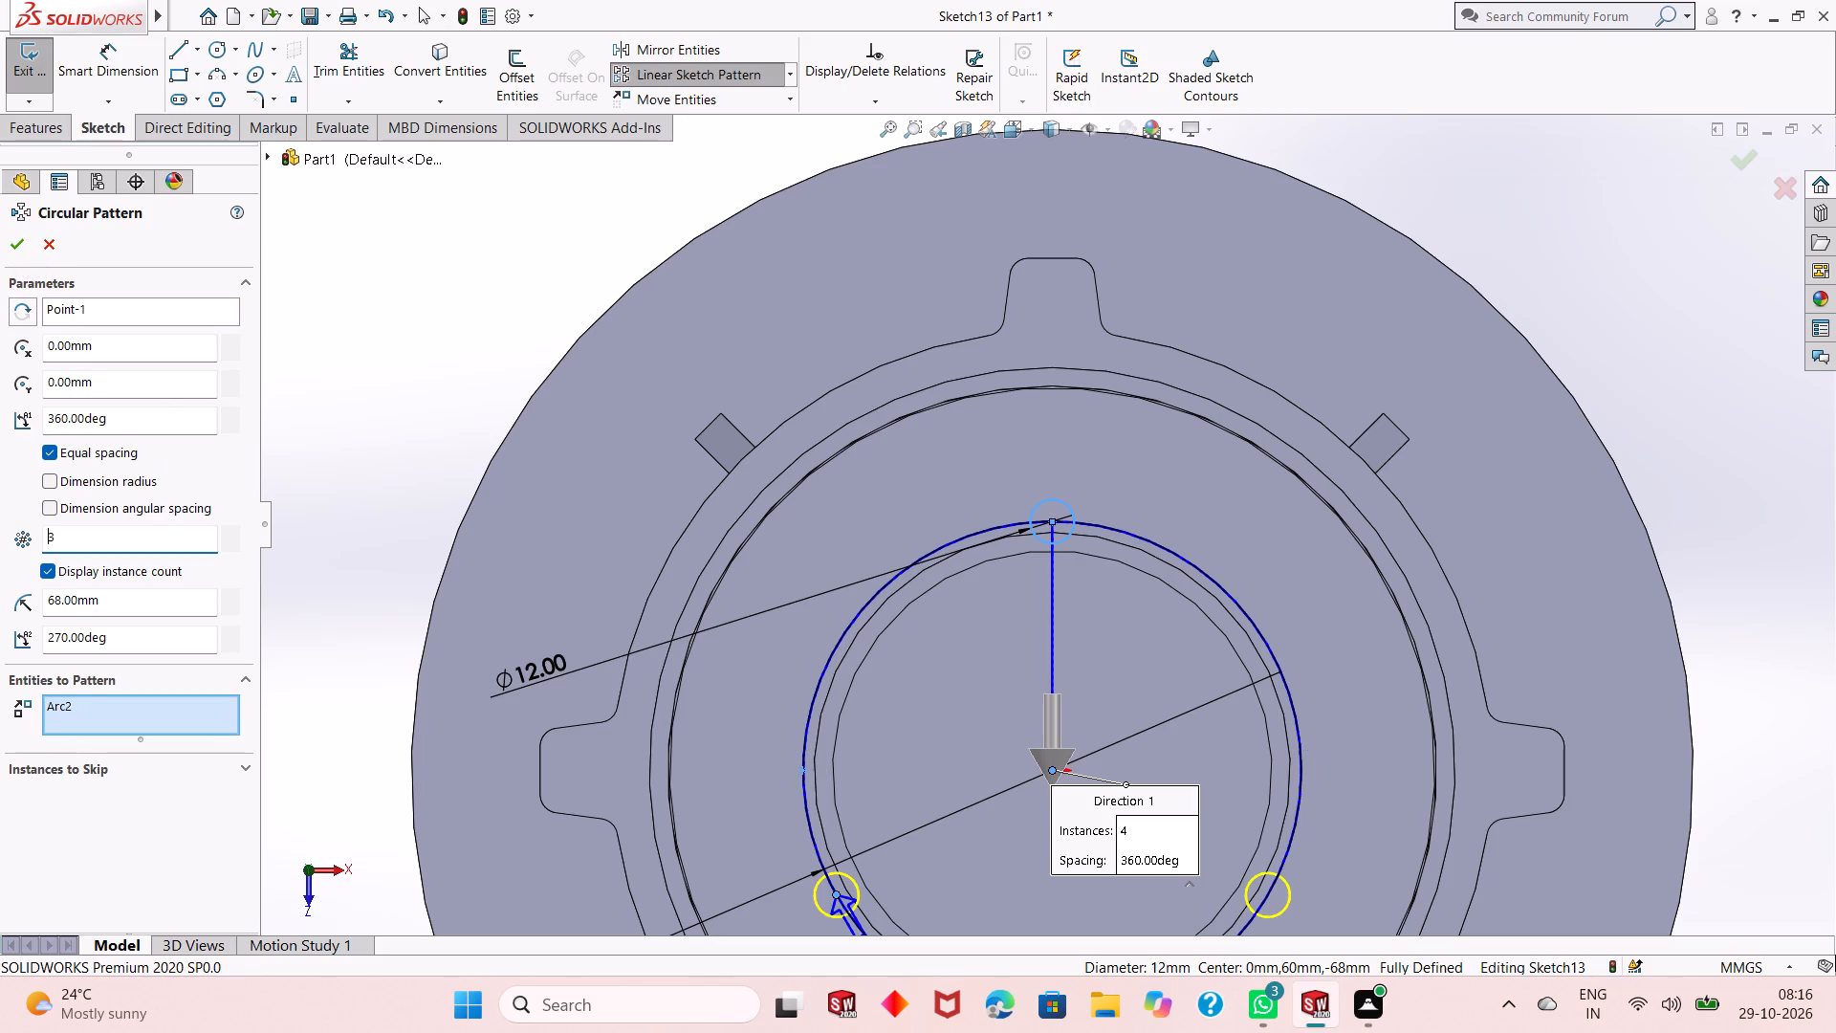
click(8, 234)
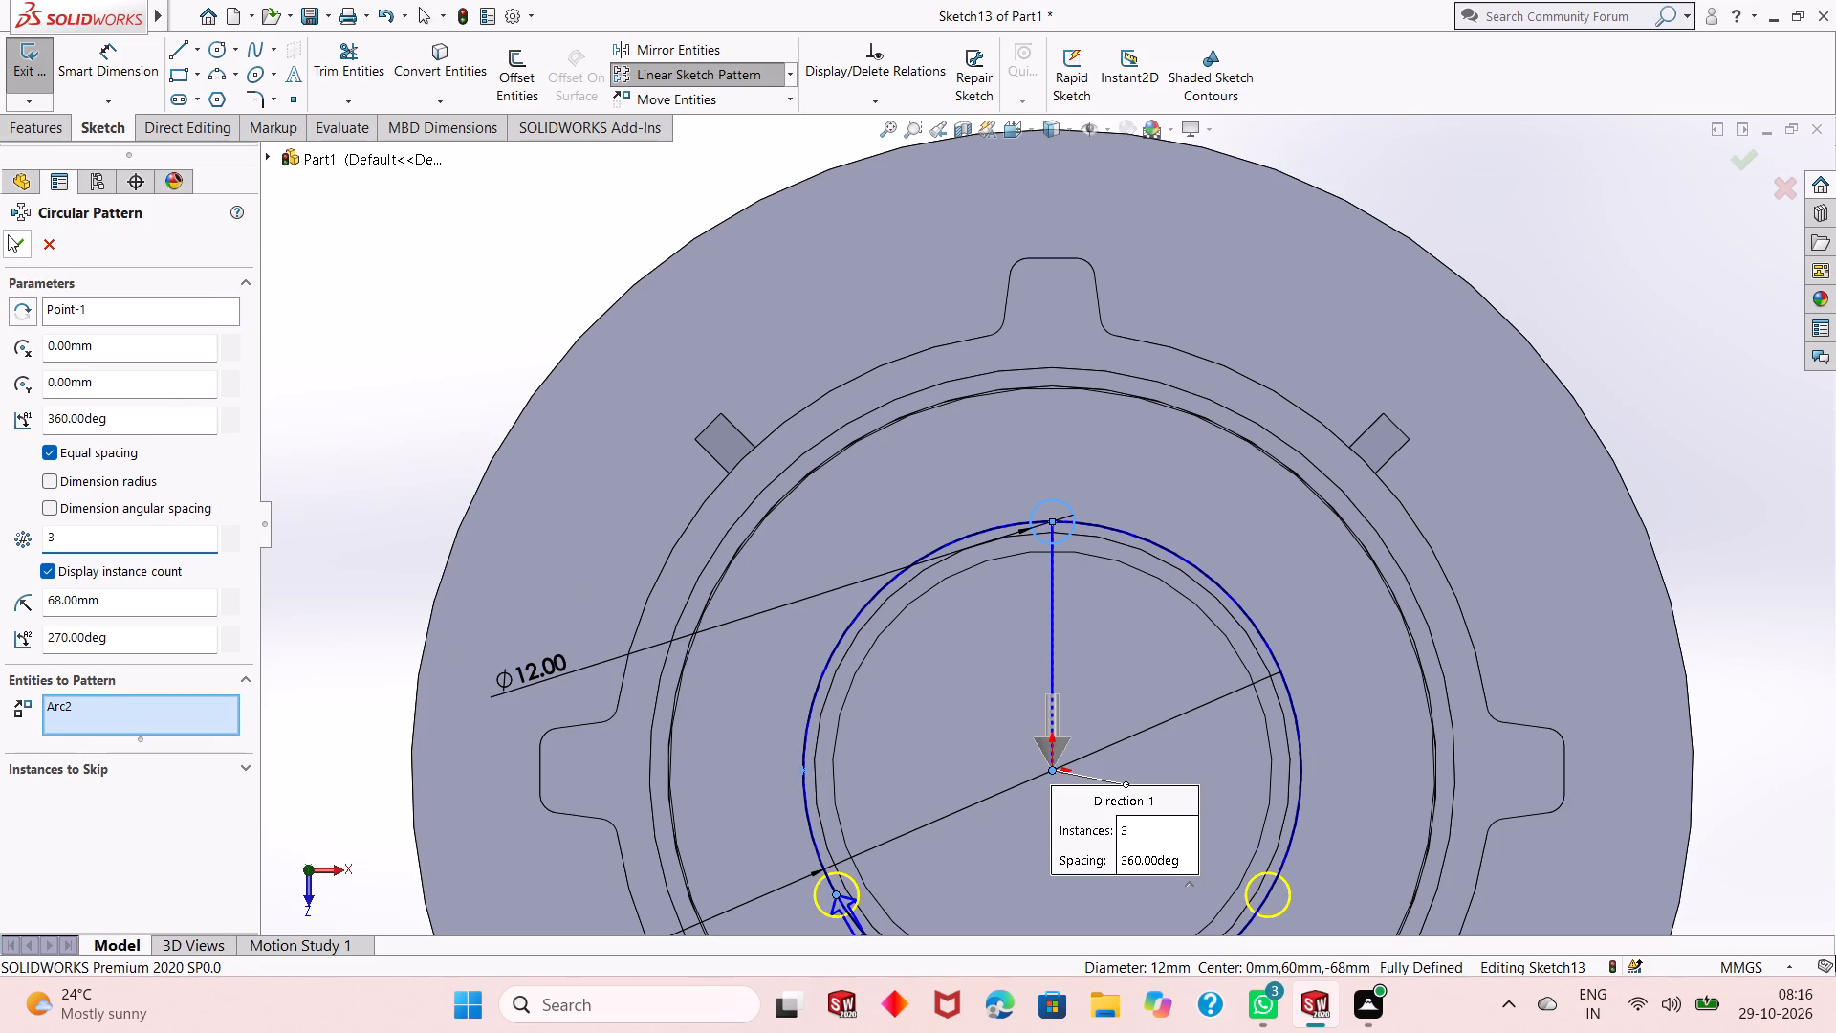
scroll(1093, 625, up, 3)
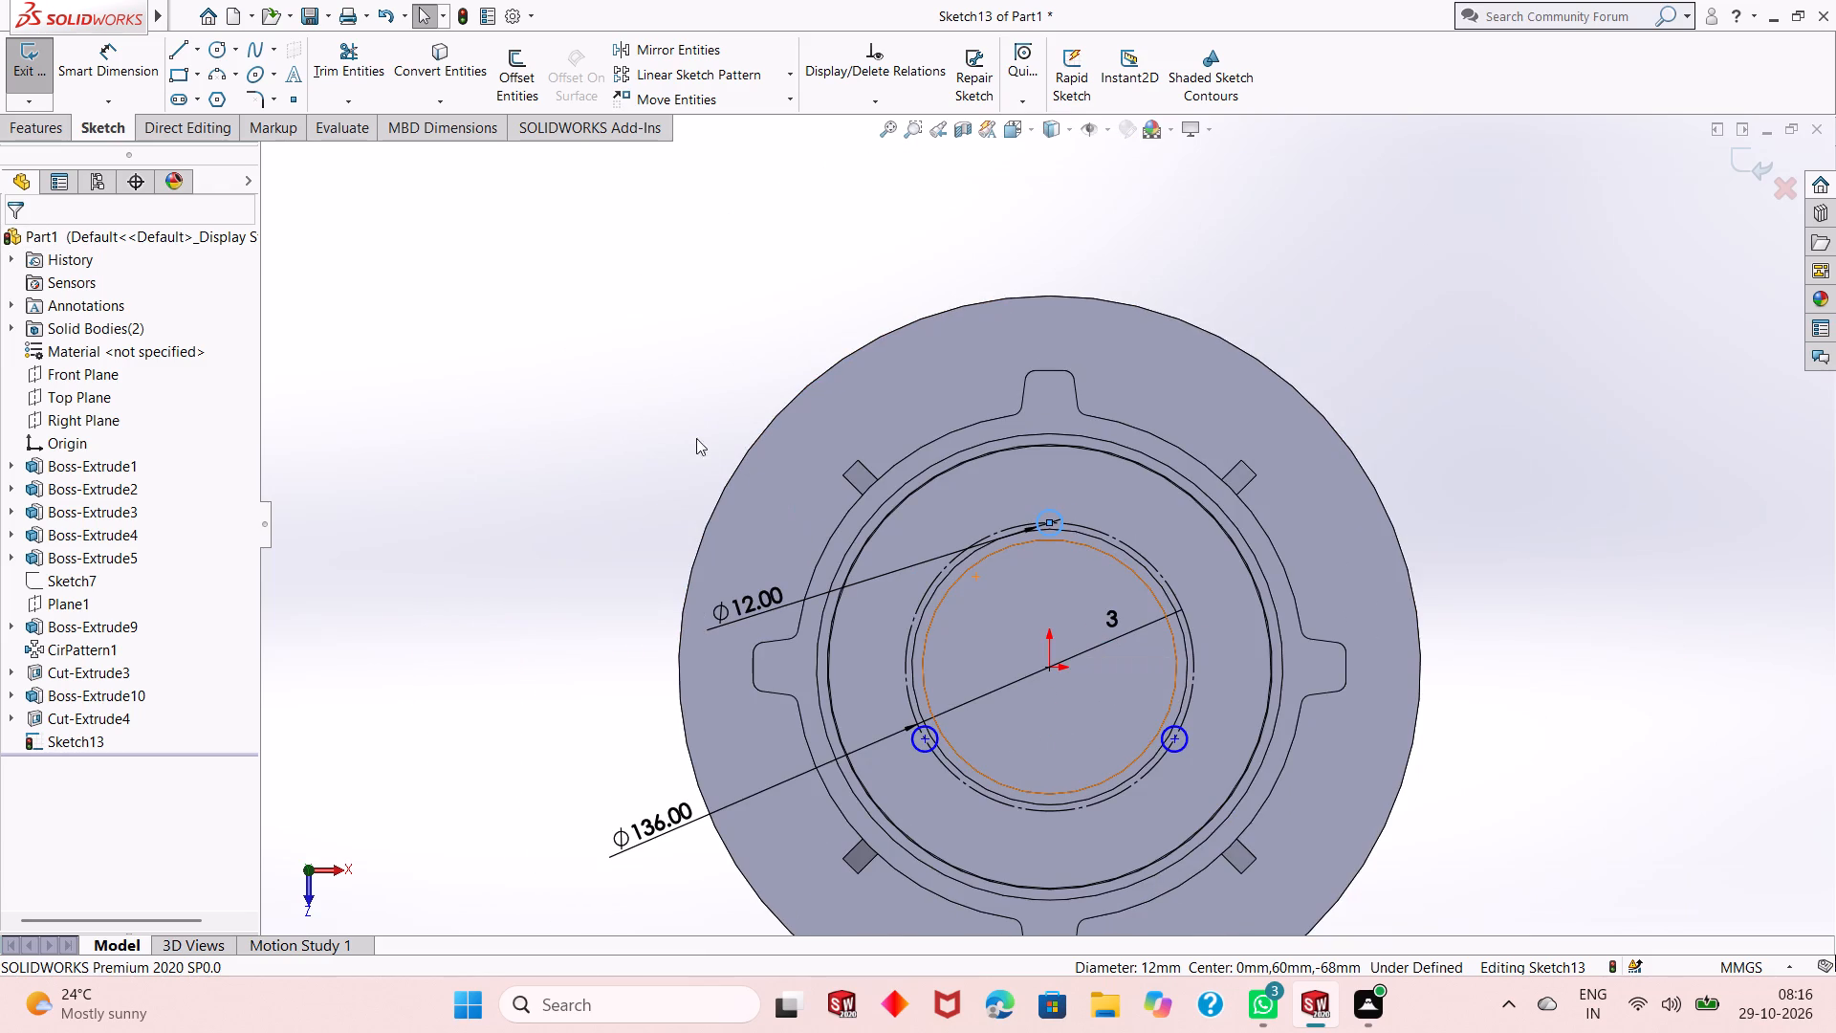
click(646, 411)
Add Coincident relations between the centres of the two patterned circles and the 136 mm construction circle.
scroll(1163, 879, down, 2)
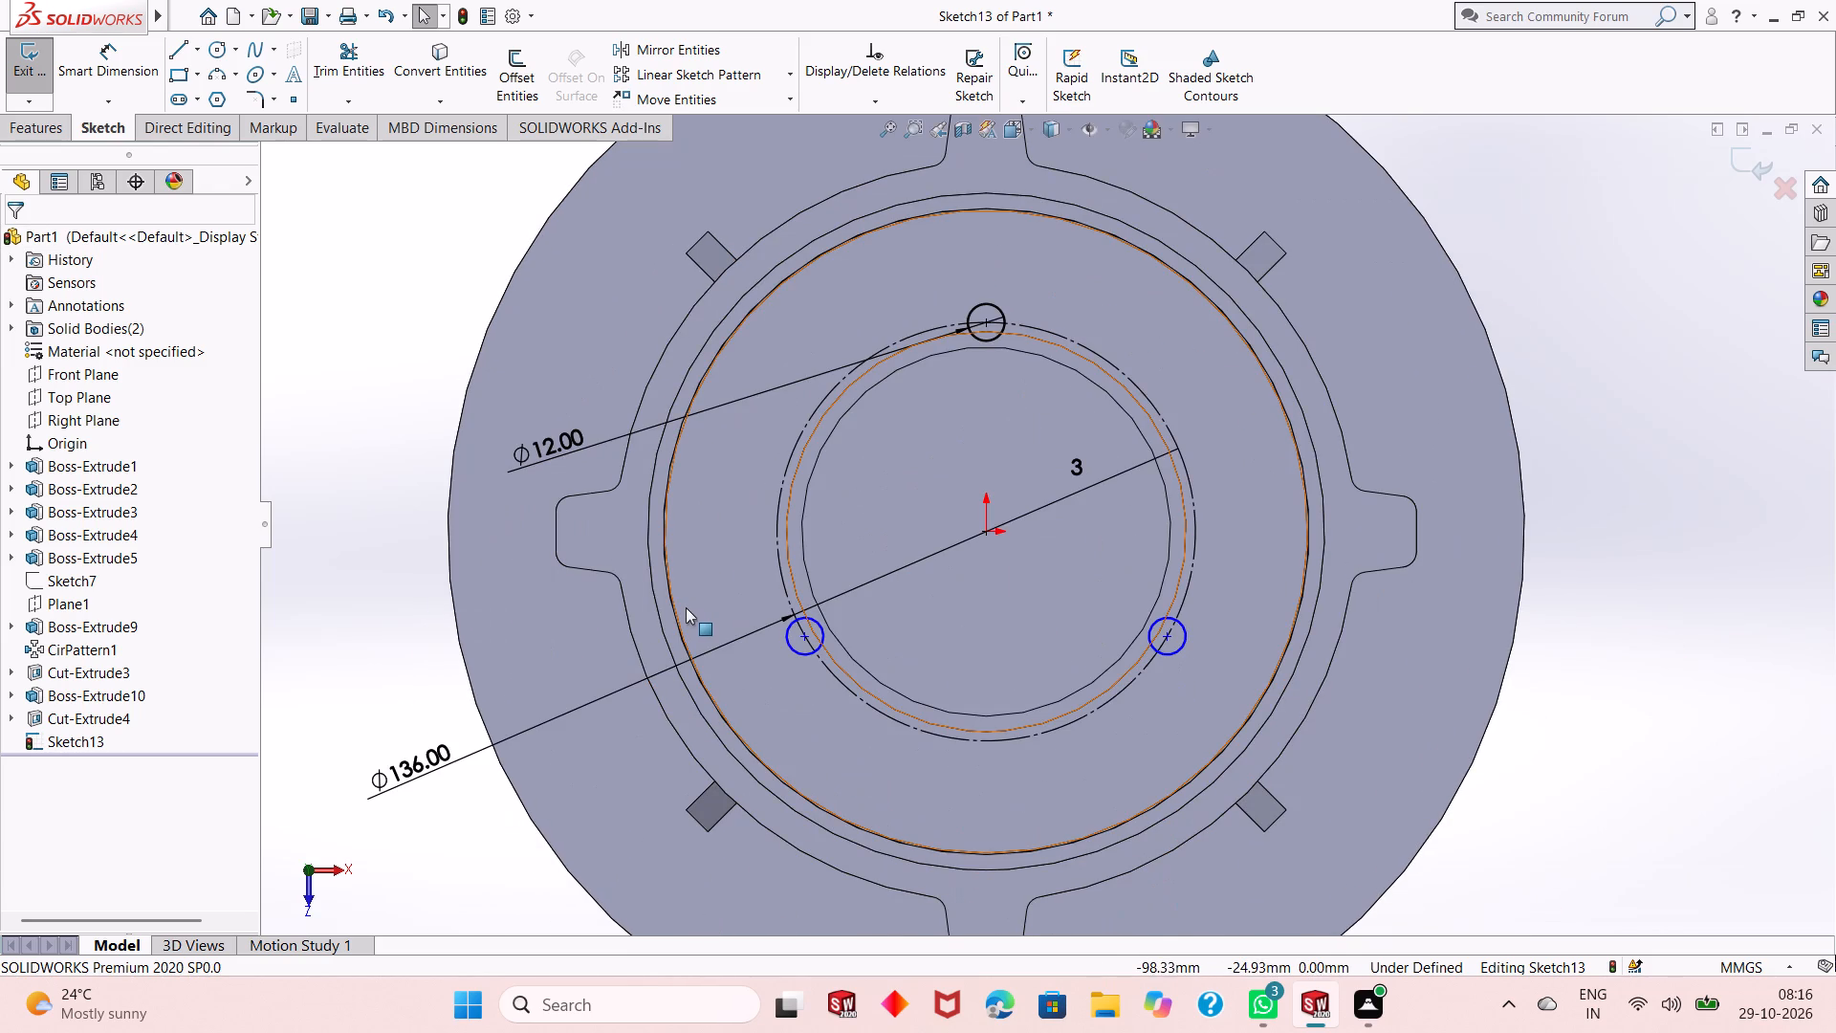
click(804, 637)
ctrl+click(841, 677)
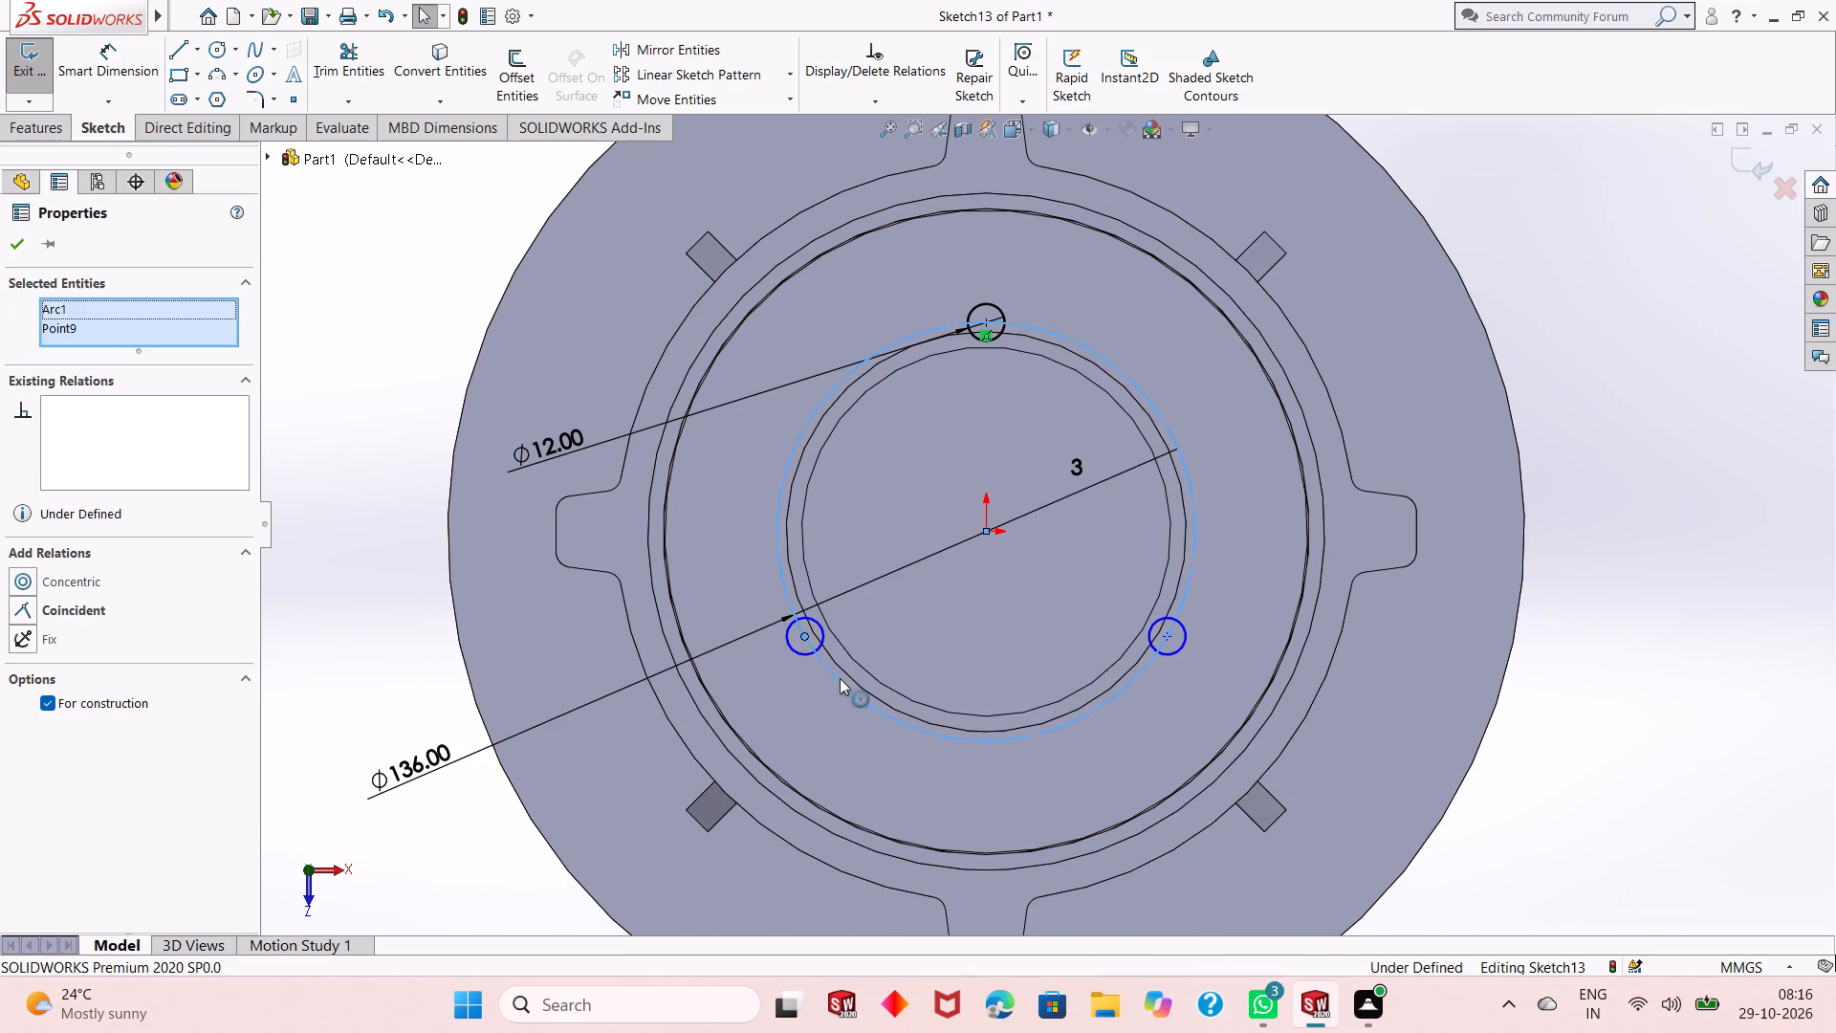
click(90, 617)
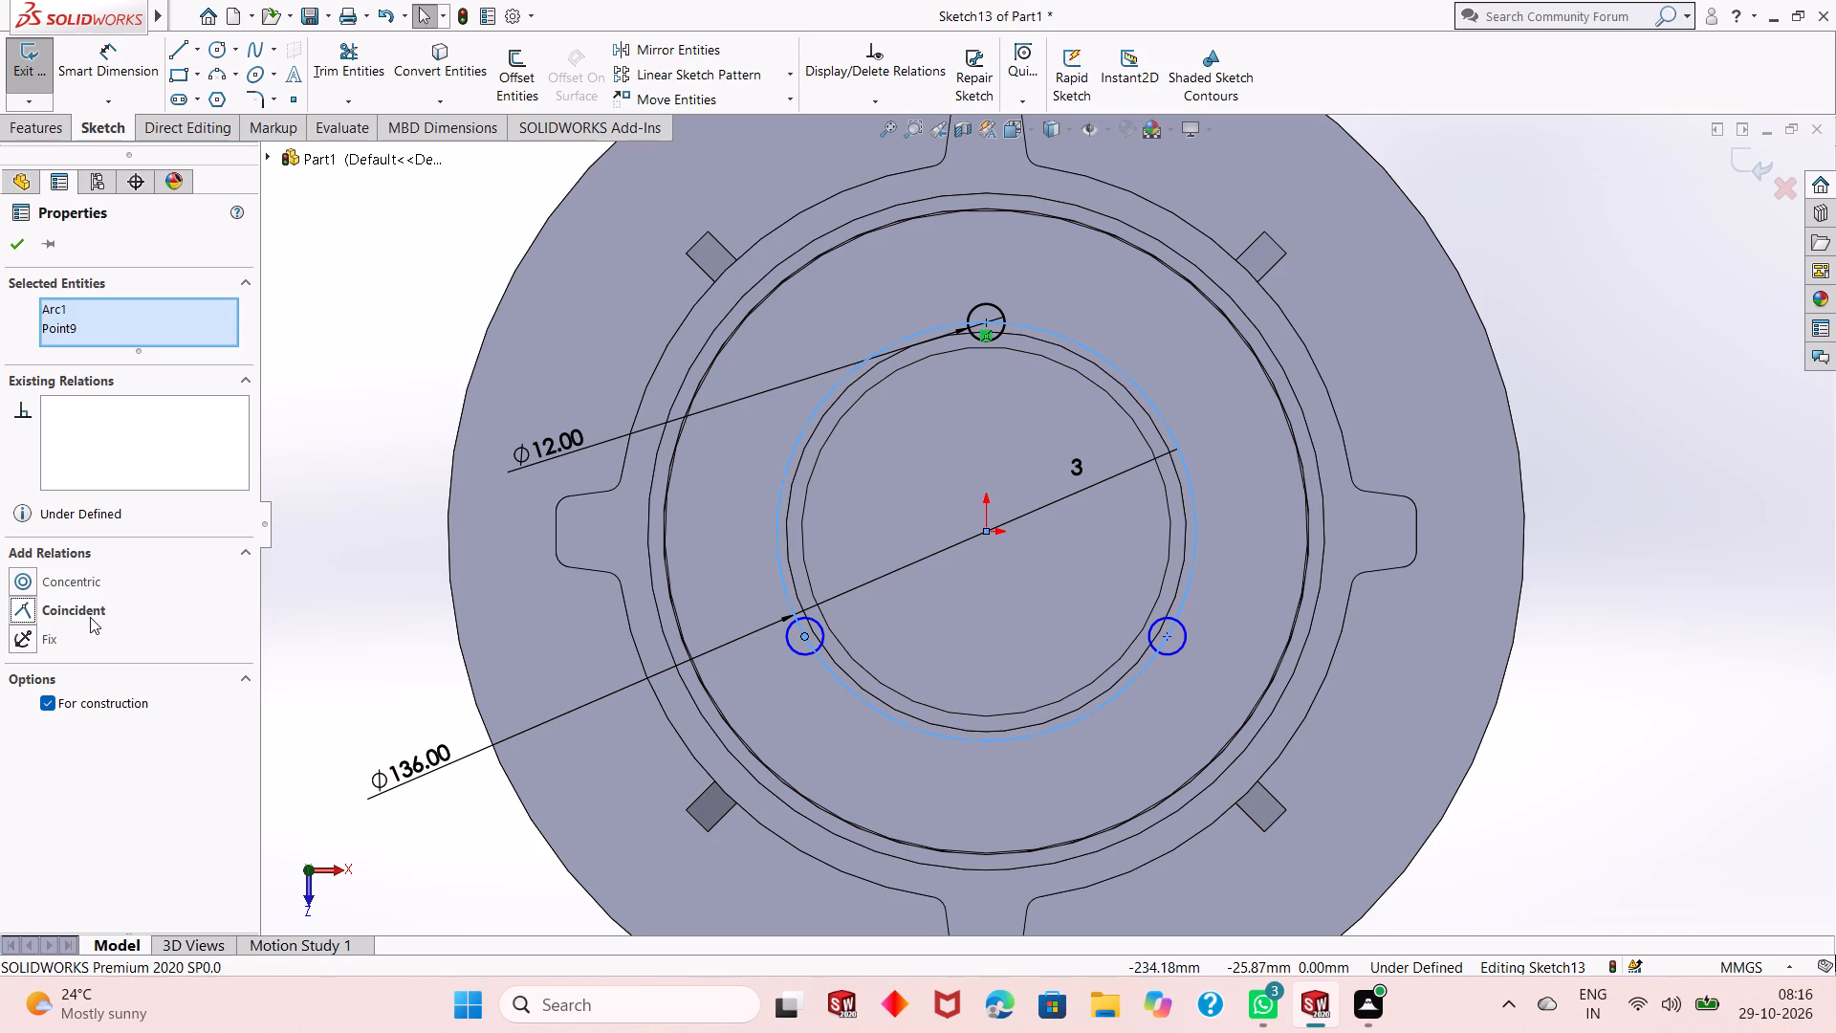
click(10, 235)
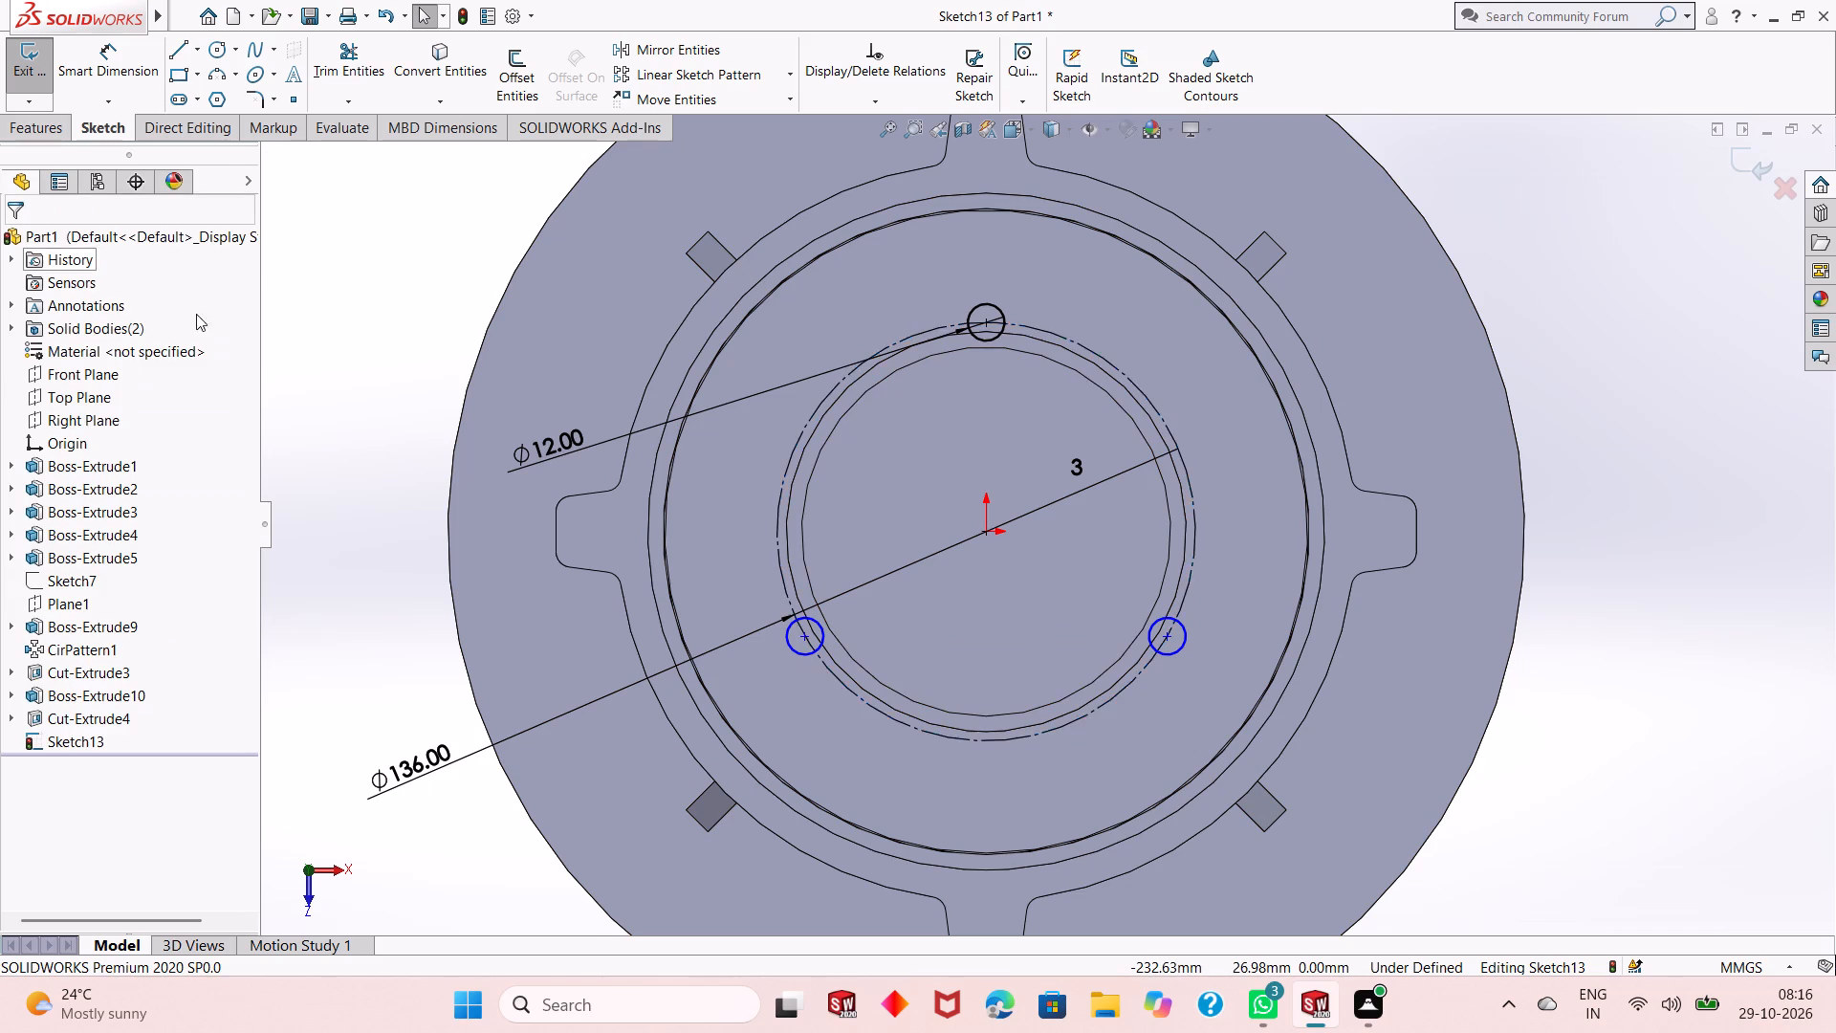
click(1169, 631)
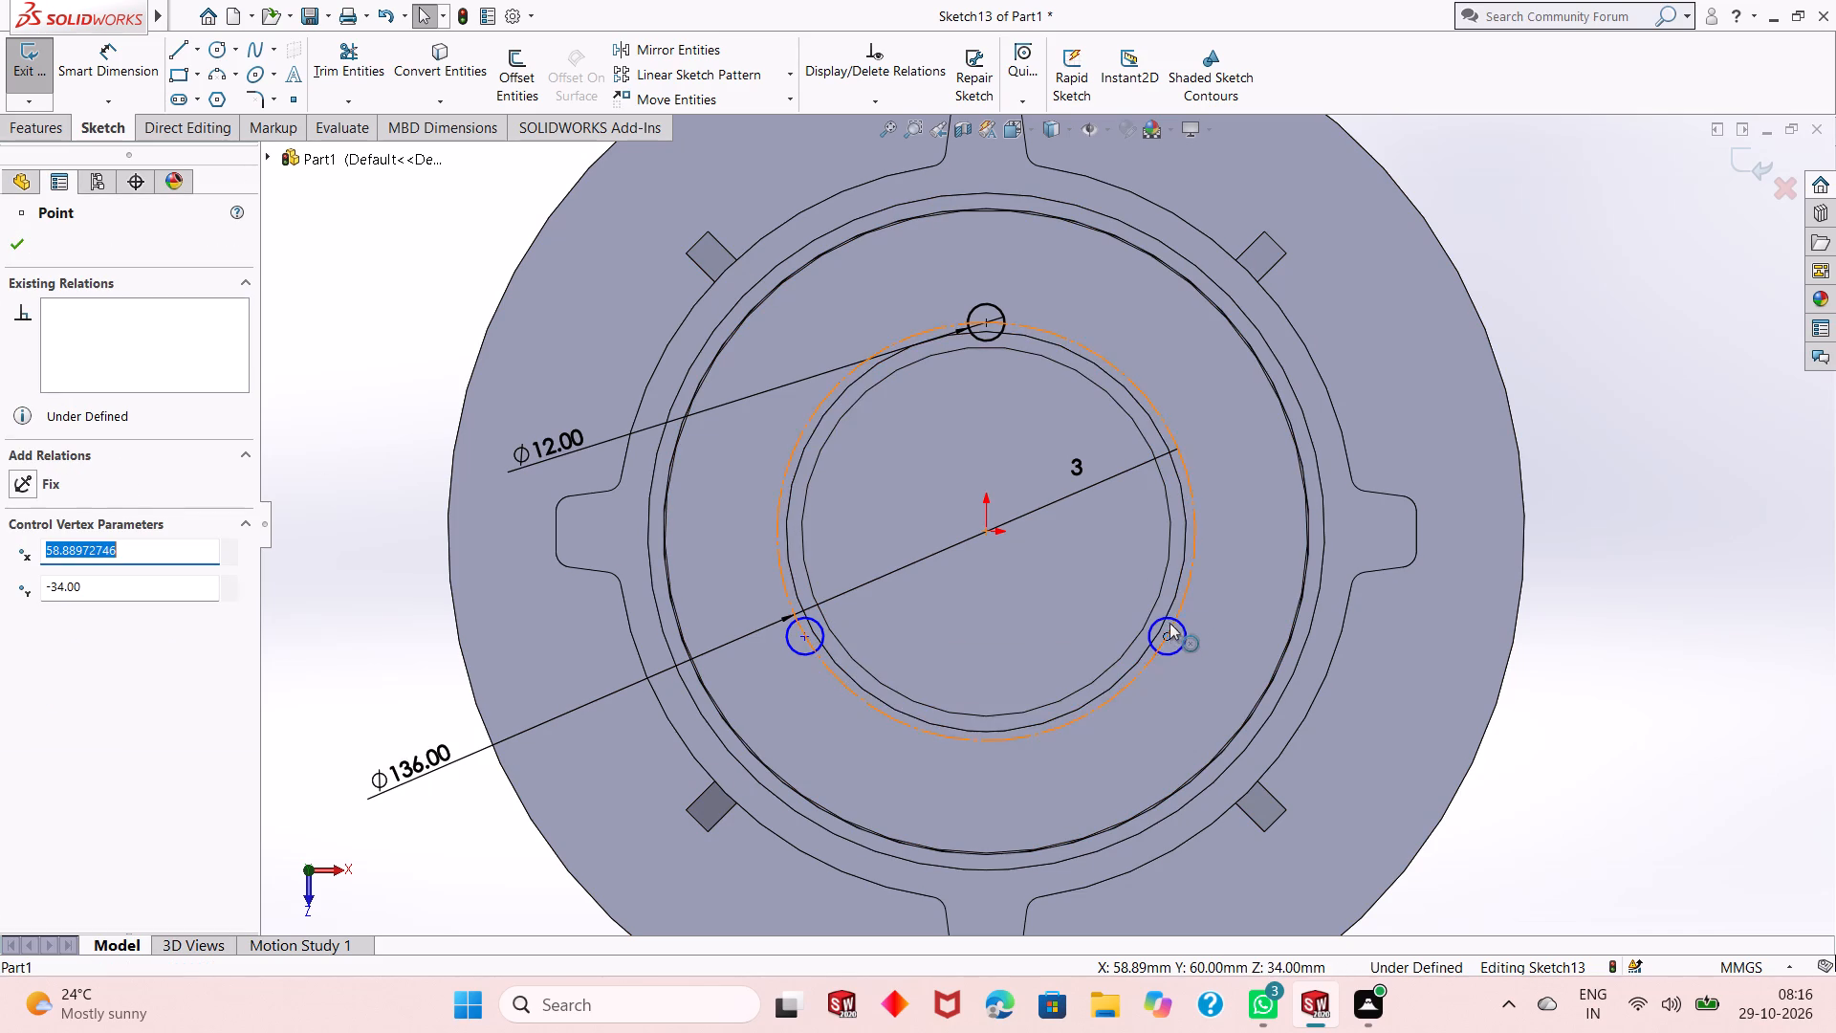
ctrl+click(1181, 605)
click(1259, 512)
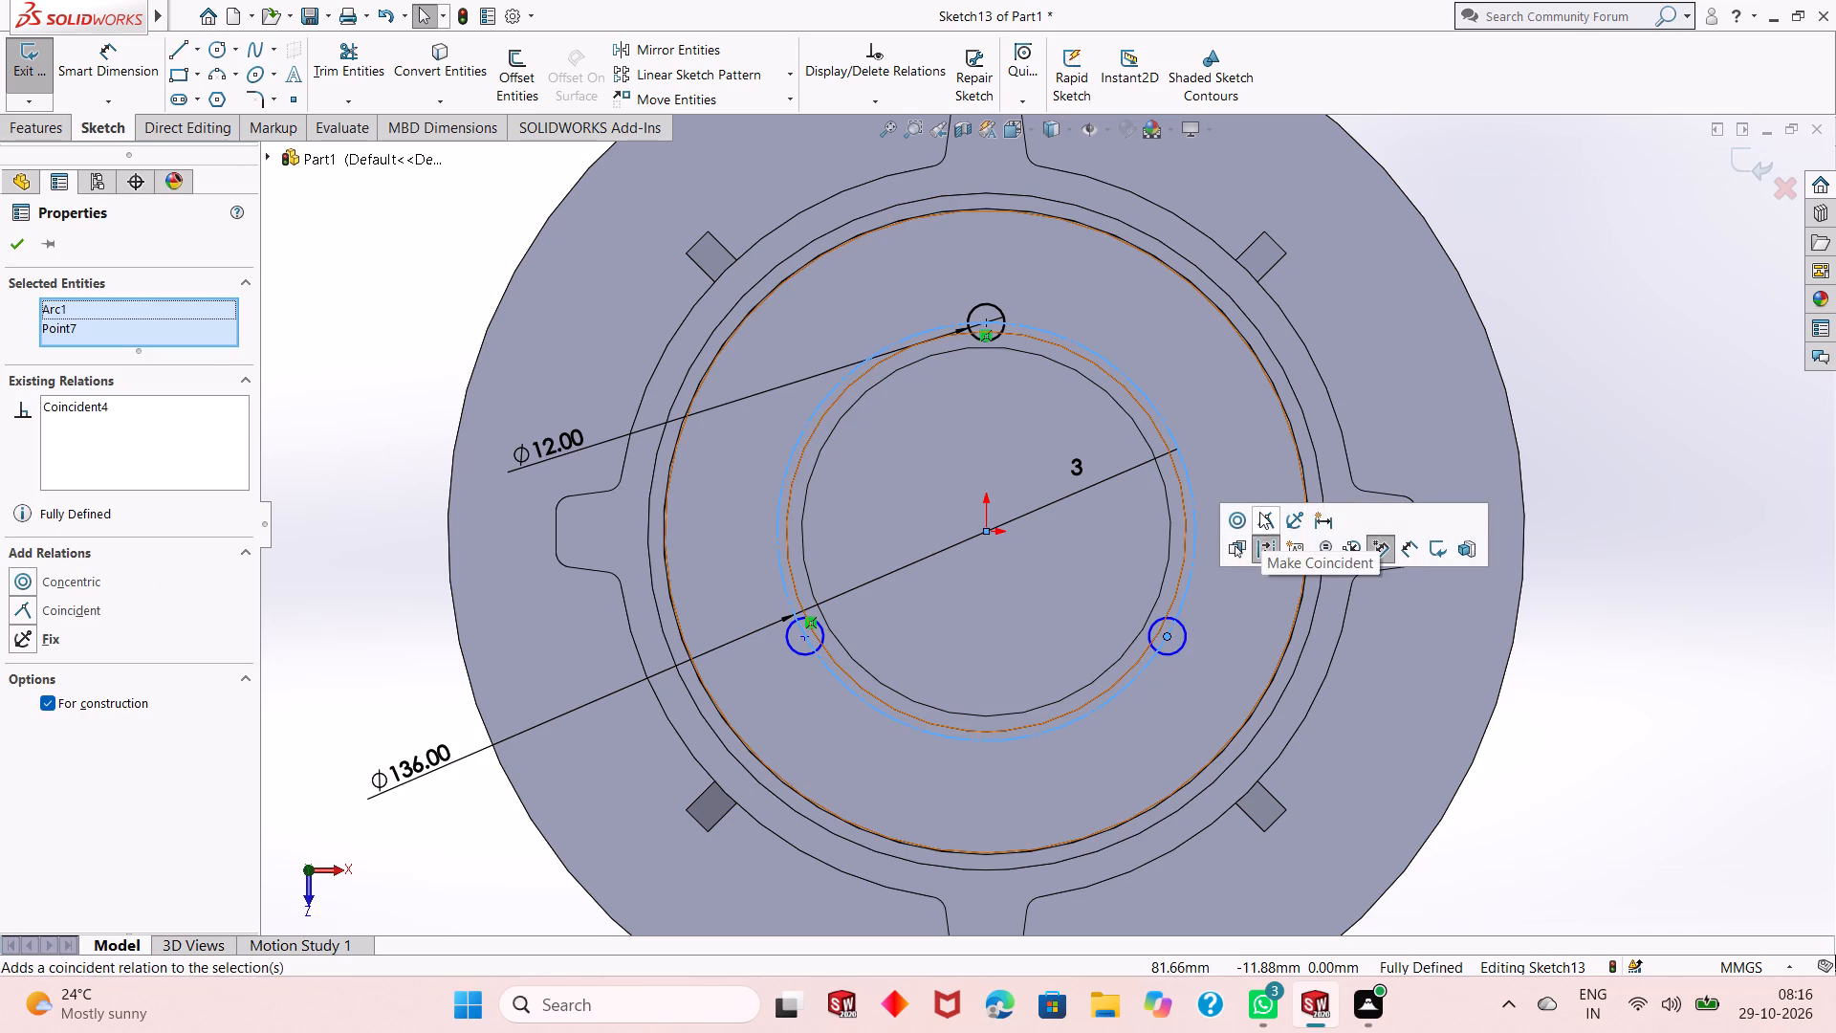
click(10, 251)
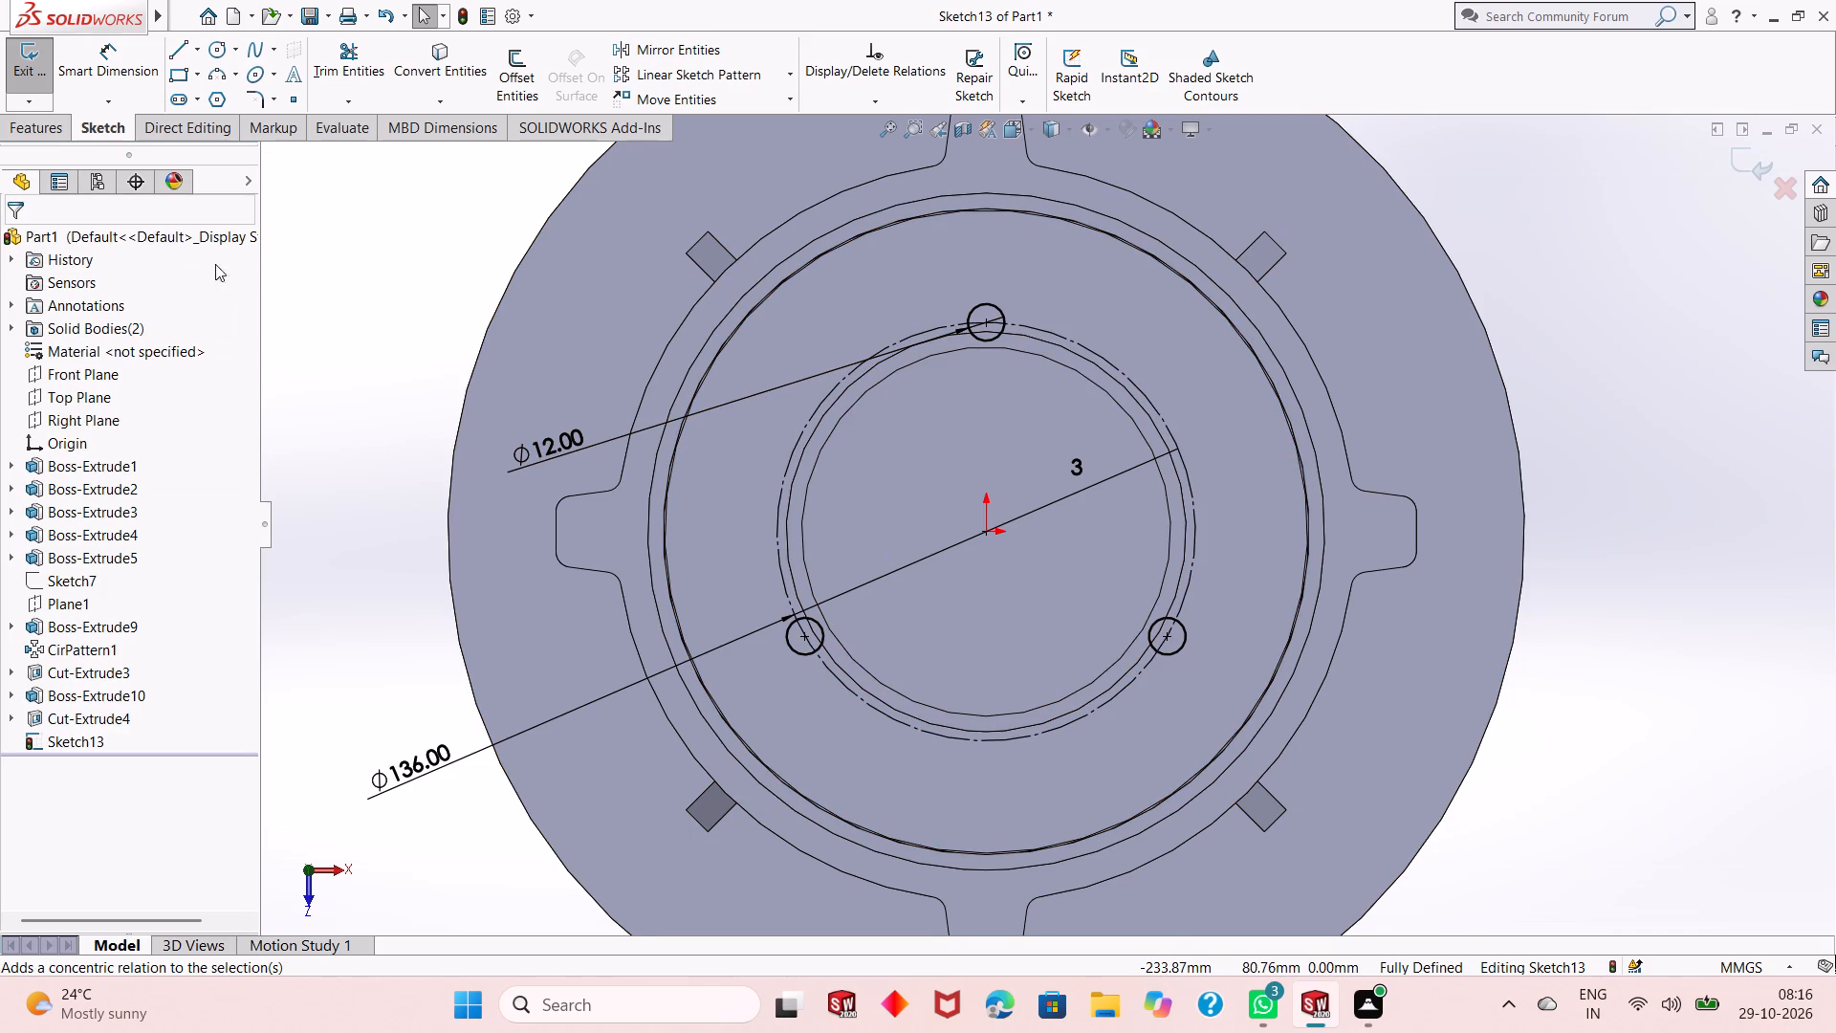
Extrude the three 12 mm circles in the reversed direction Up To Next, from the boss's rim down to the floor, merging the result.
click(23, 123)
click(26, 88)
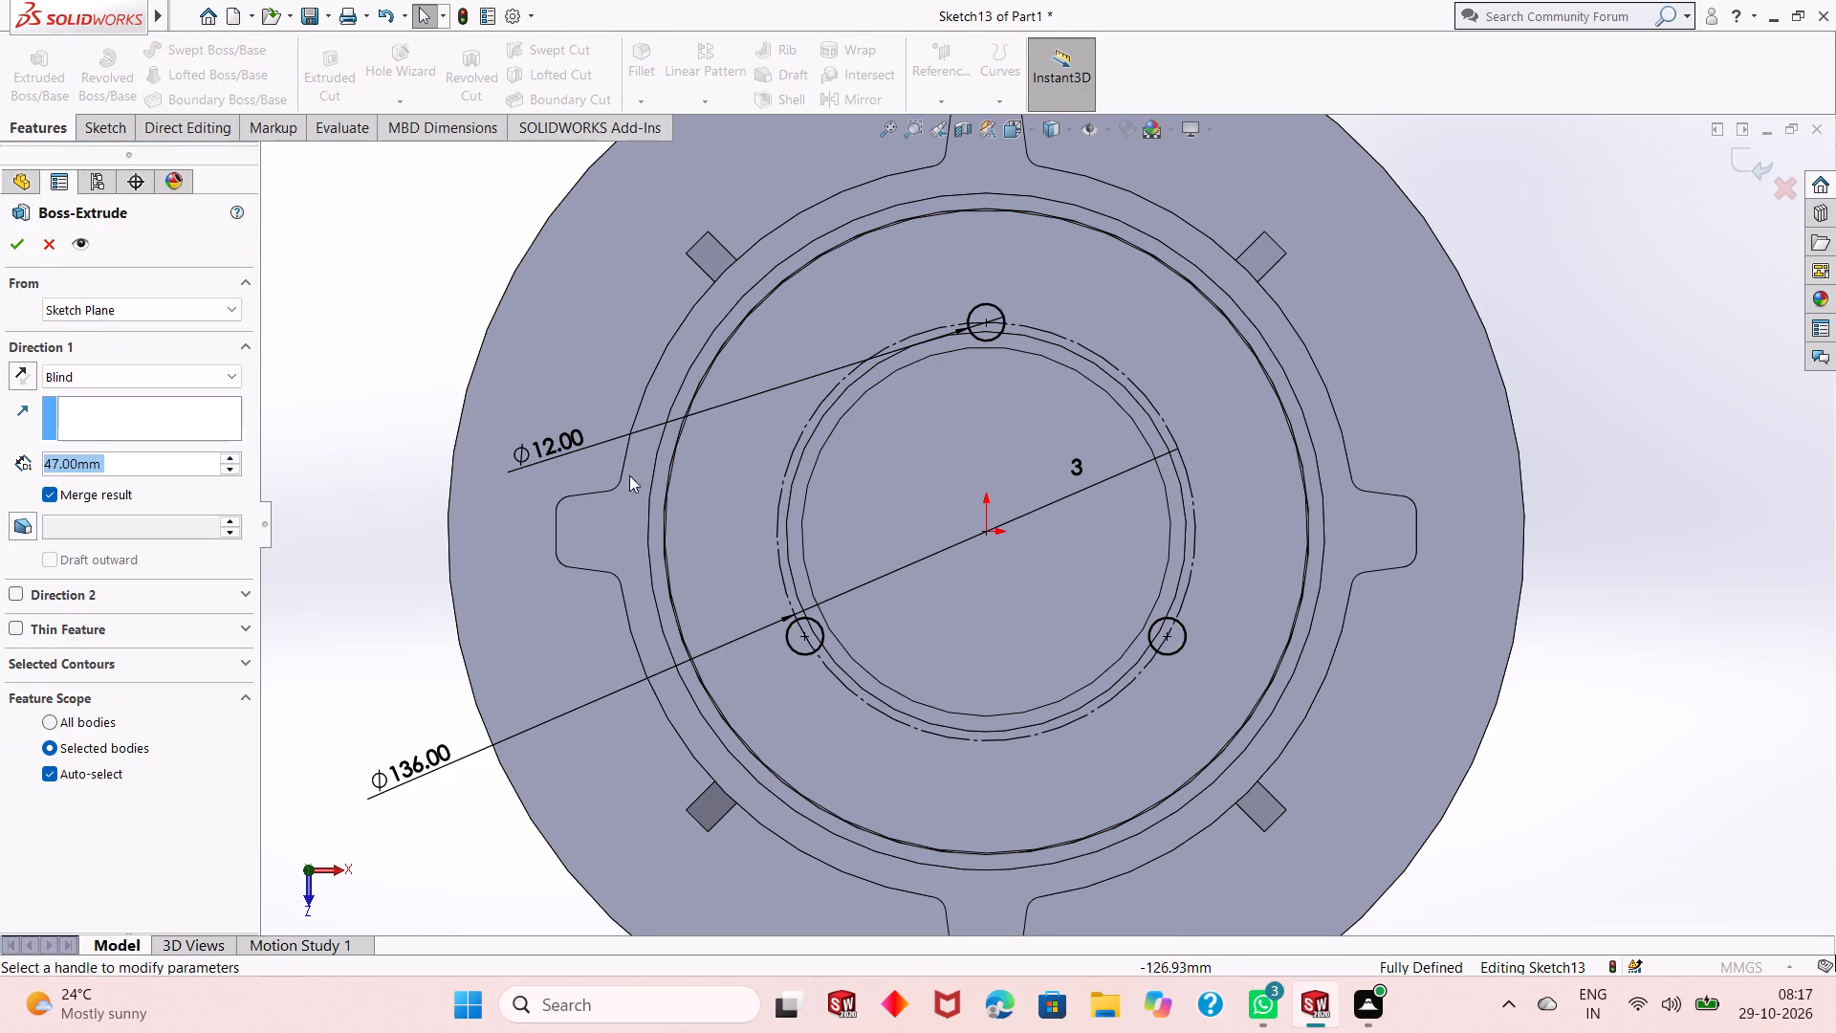
middle_drag(962, 692, 942, 469)
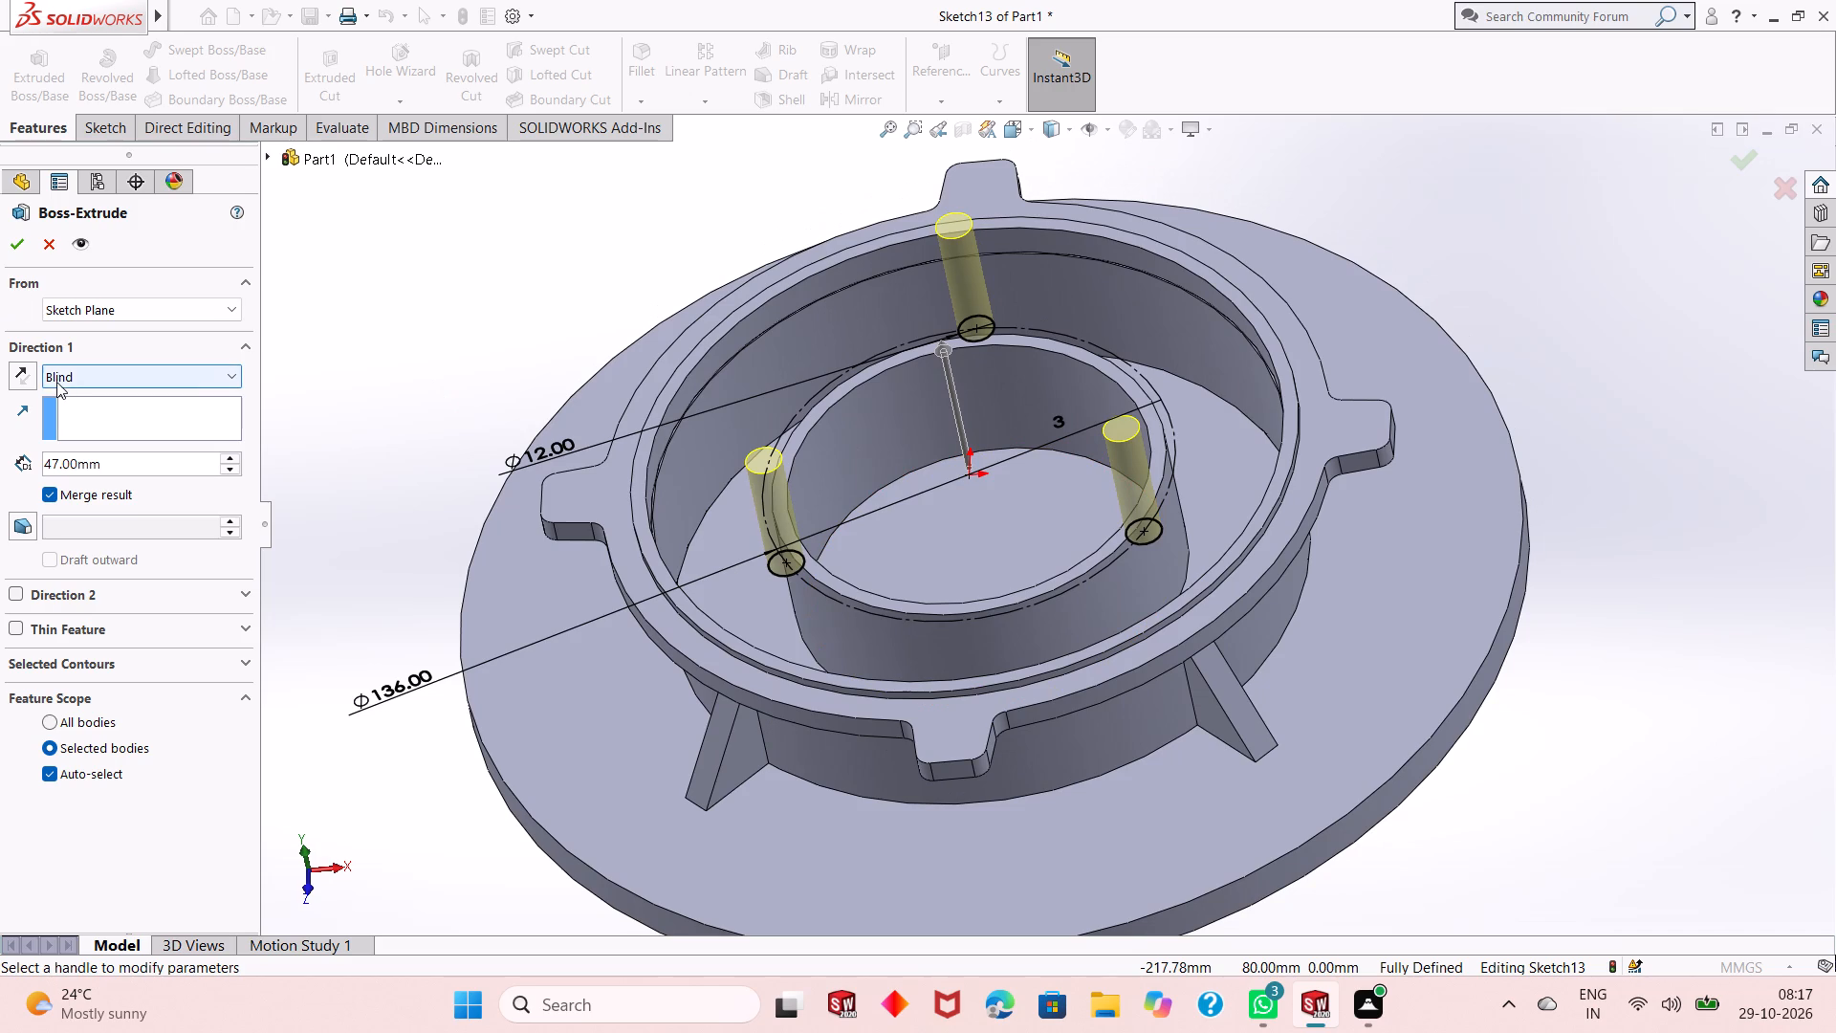
click(31, 363)
click(89, 371)
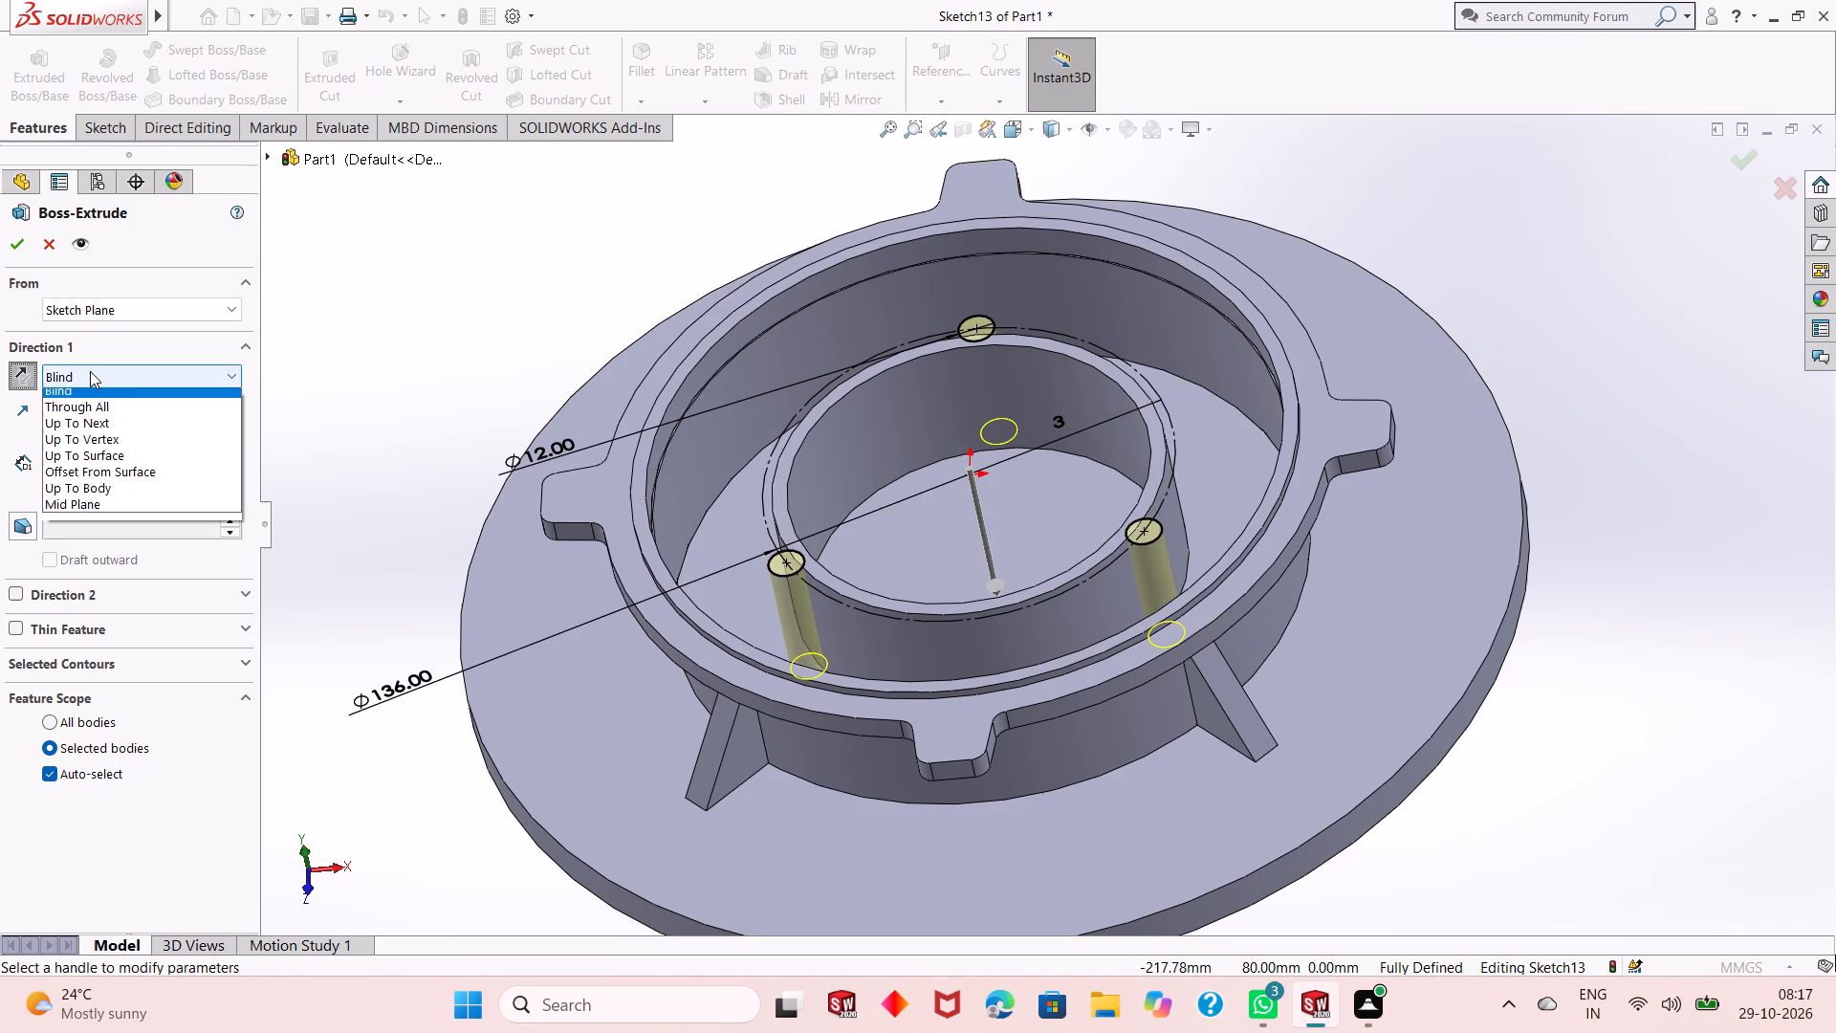
click(110, 422)
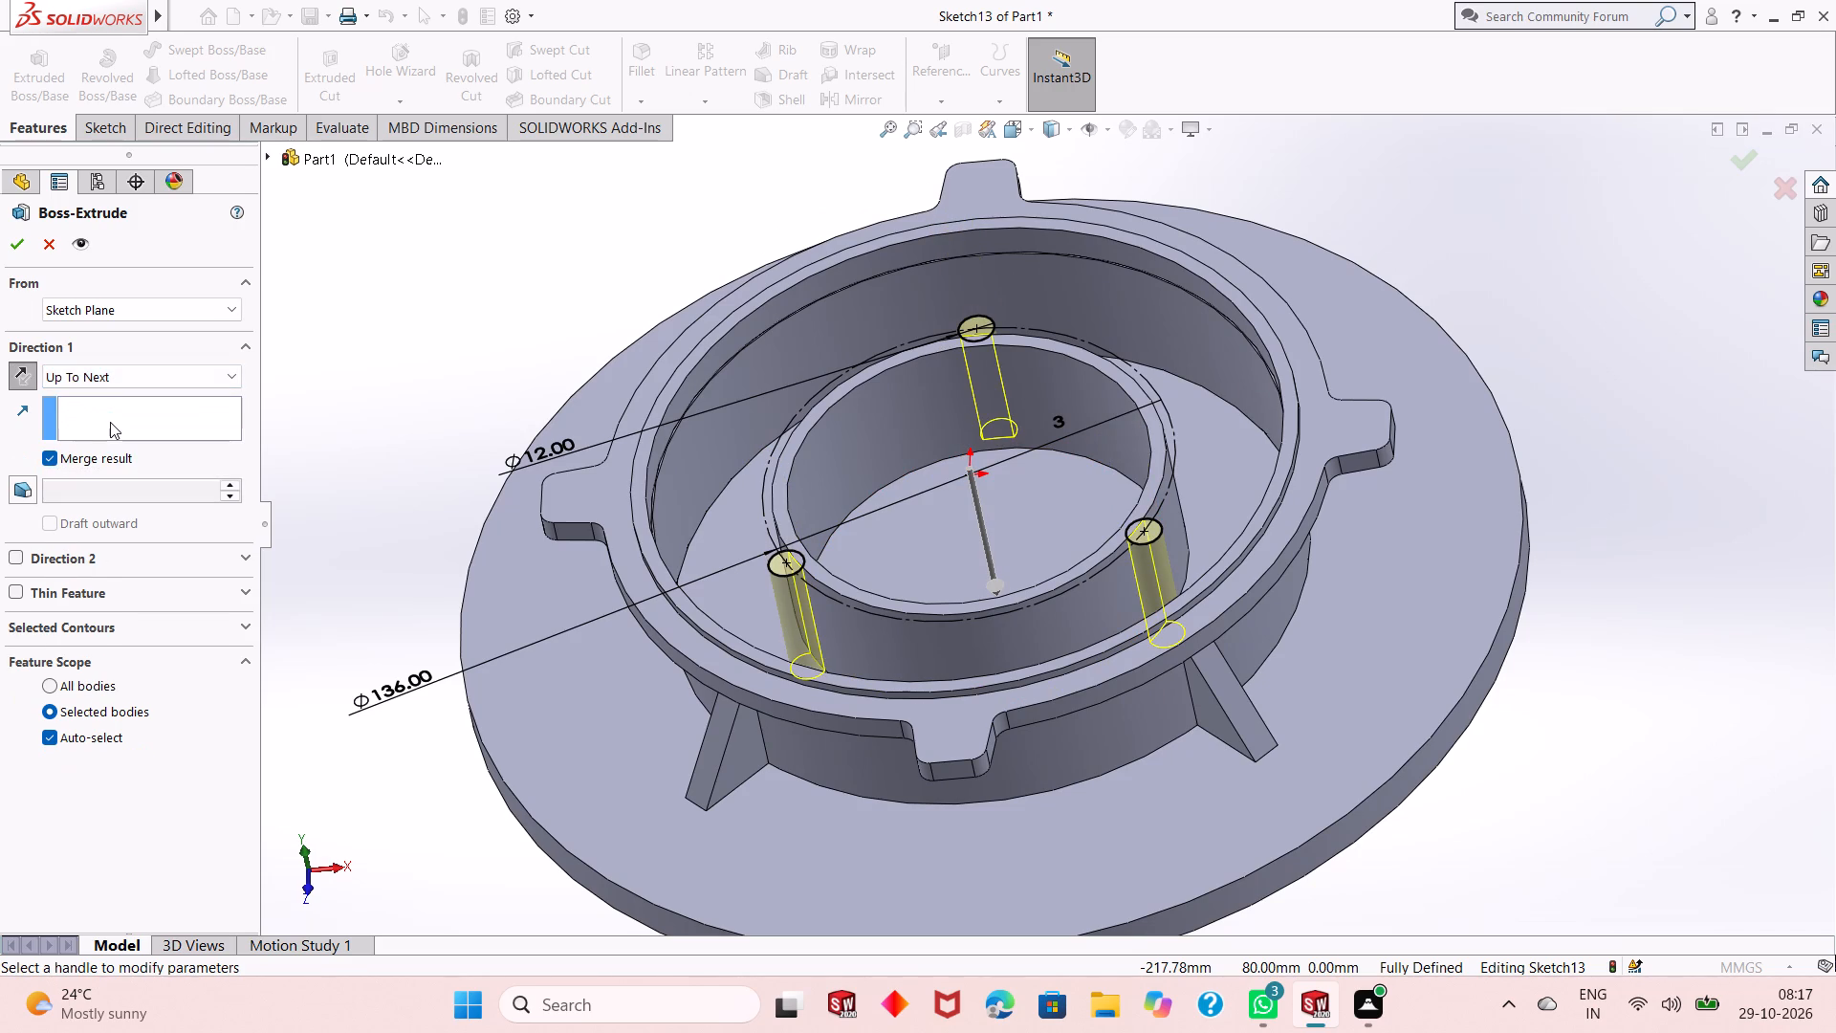
click(22, 246)
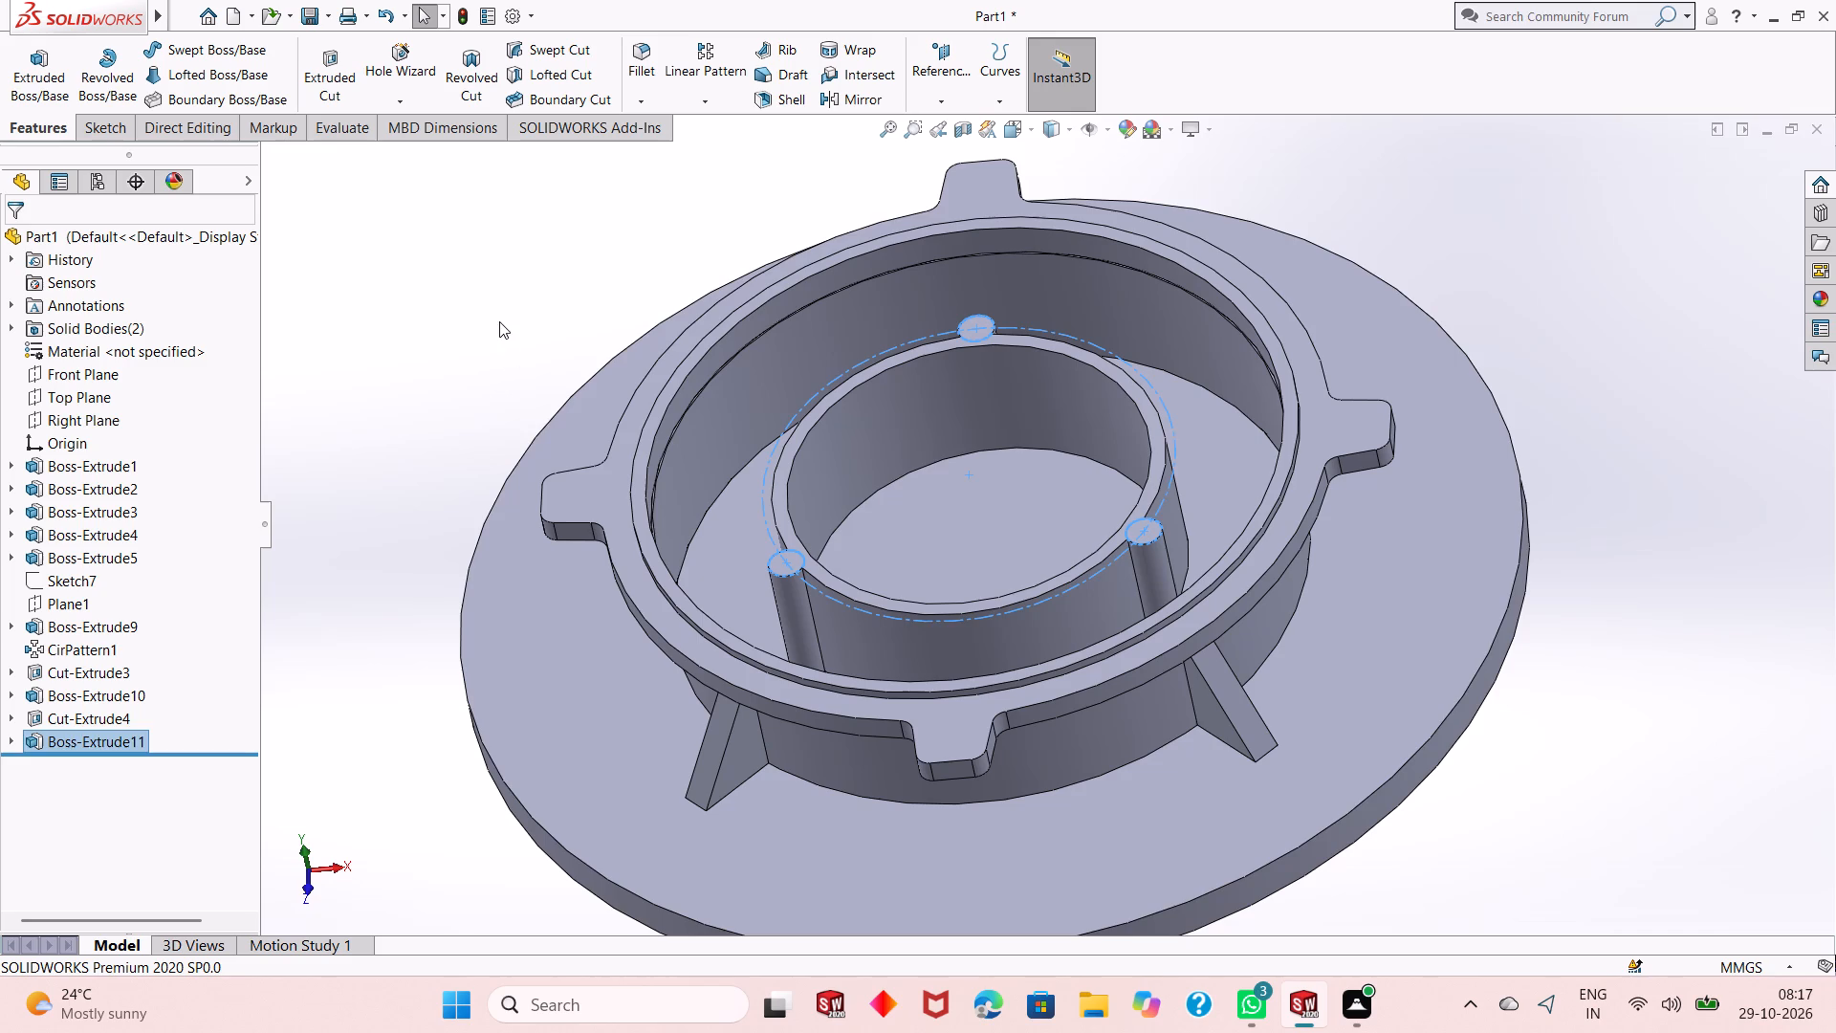
click(507, 319)
Start a sketch on the floor inside the hollow boss and draw a circle about 106 mm in diameter centred on the origin.
middle_drag(987, 644, 1020, 744)
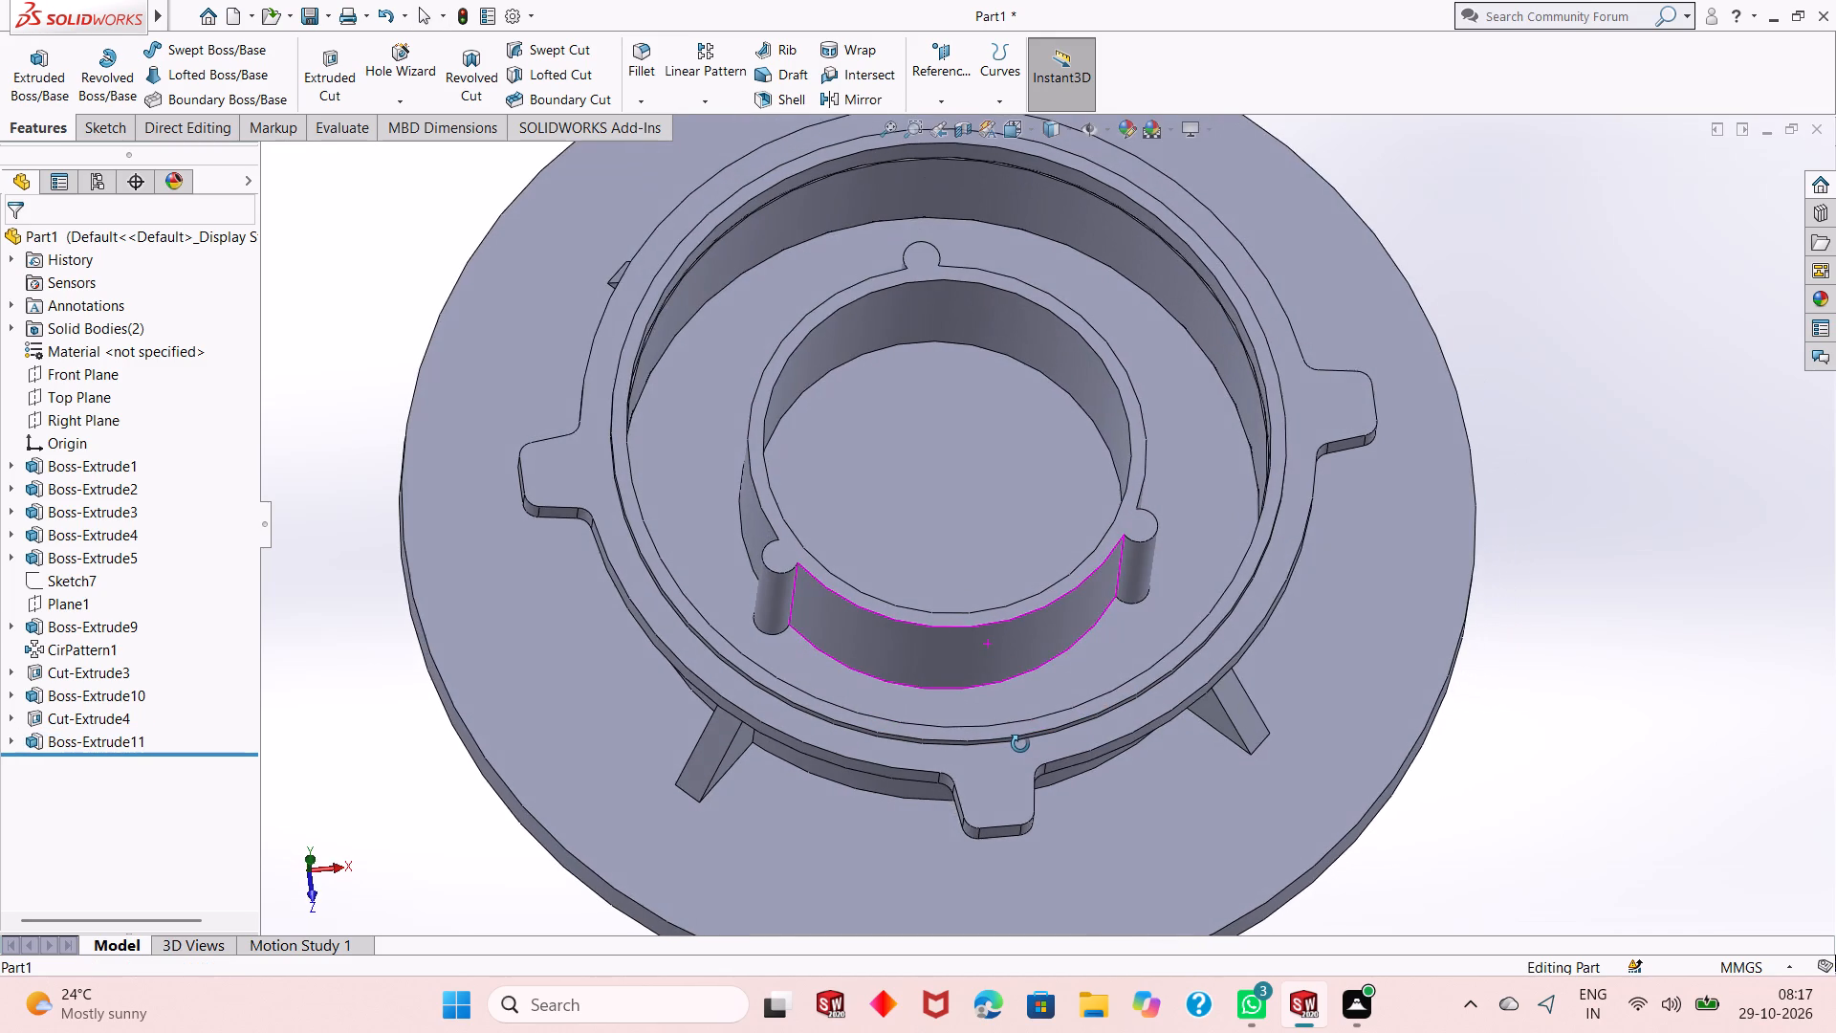
middle_drag(1020, 744, 1005, 632)
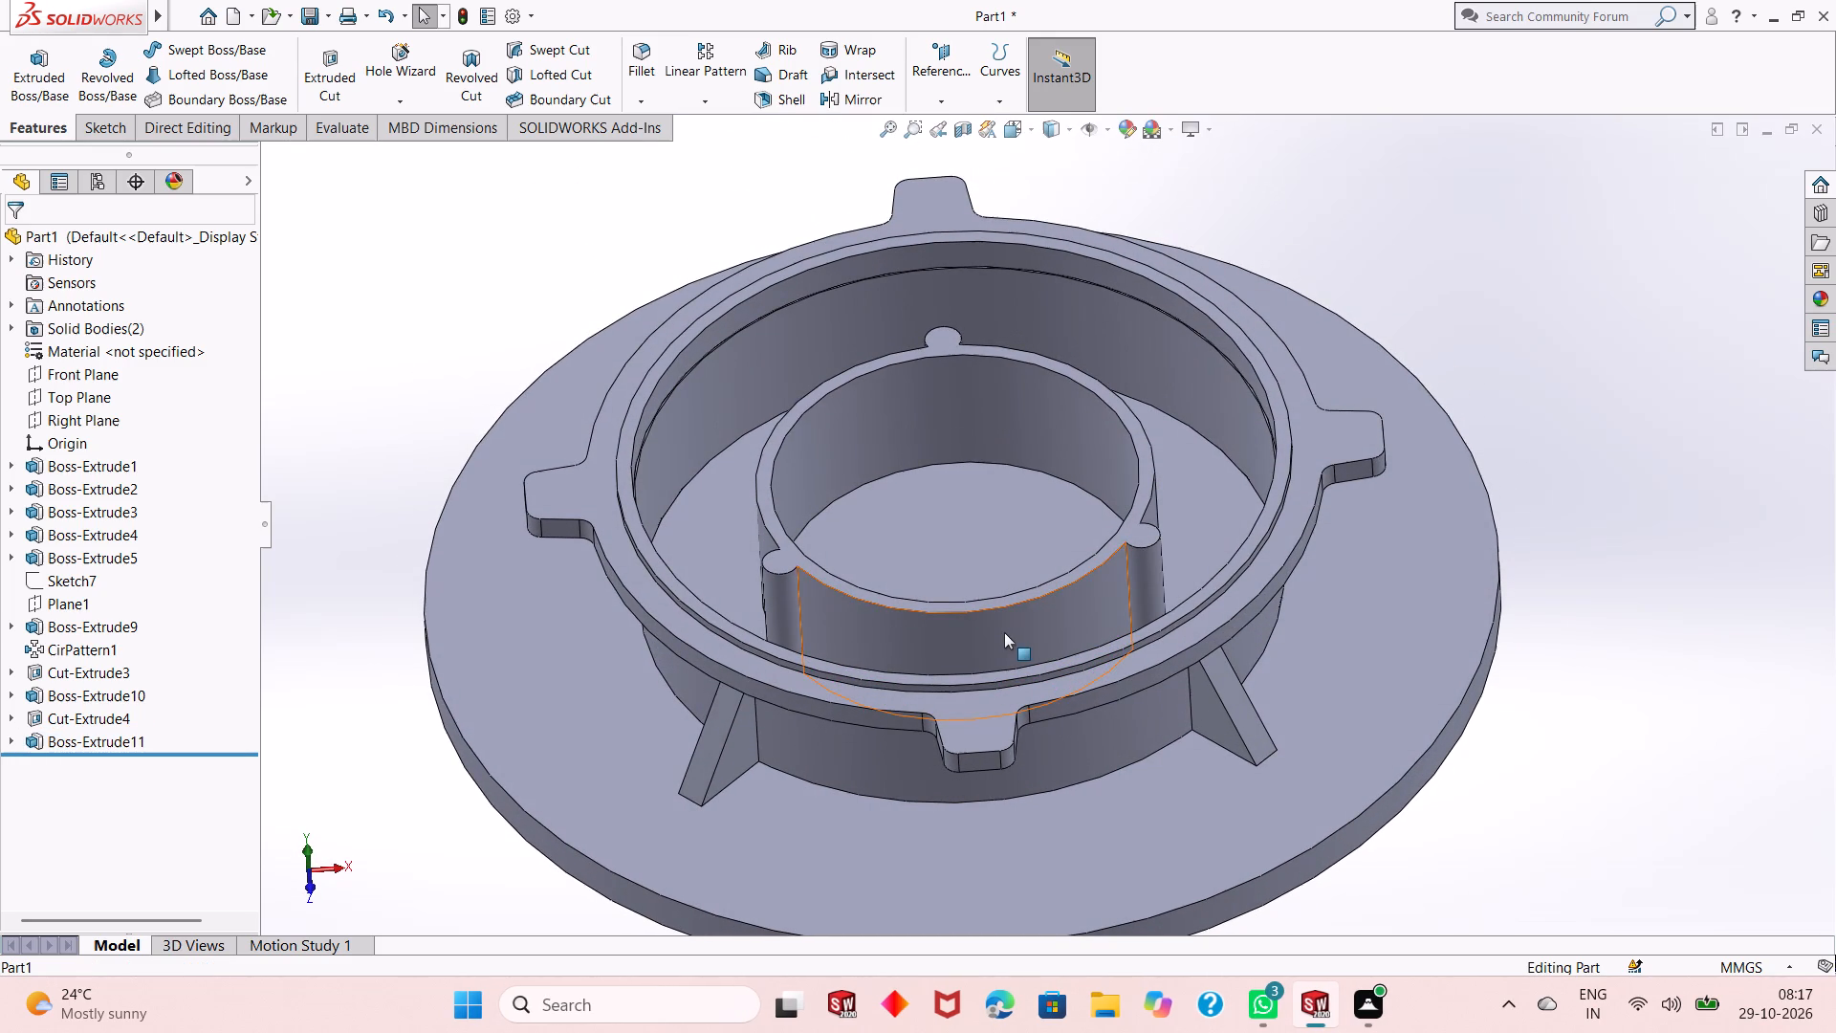
scroll(1004, 632, up, 1)
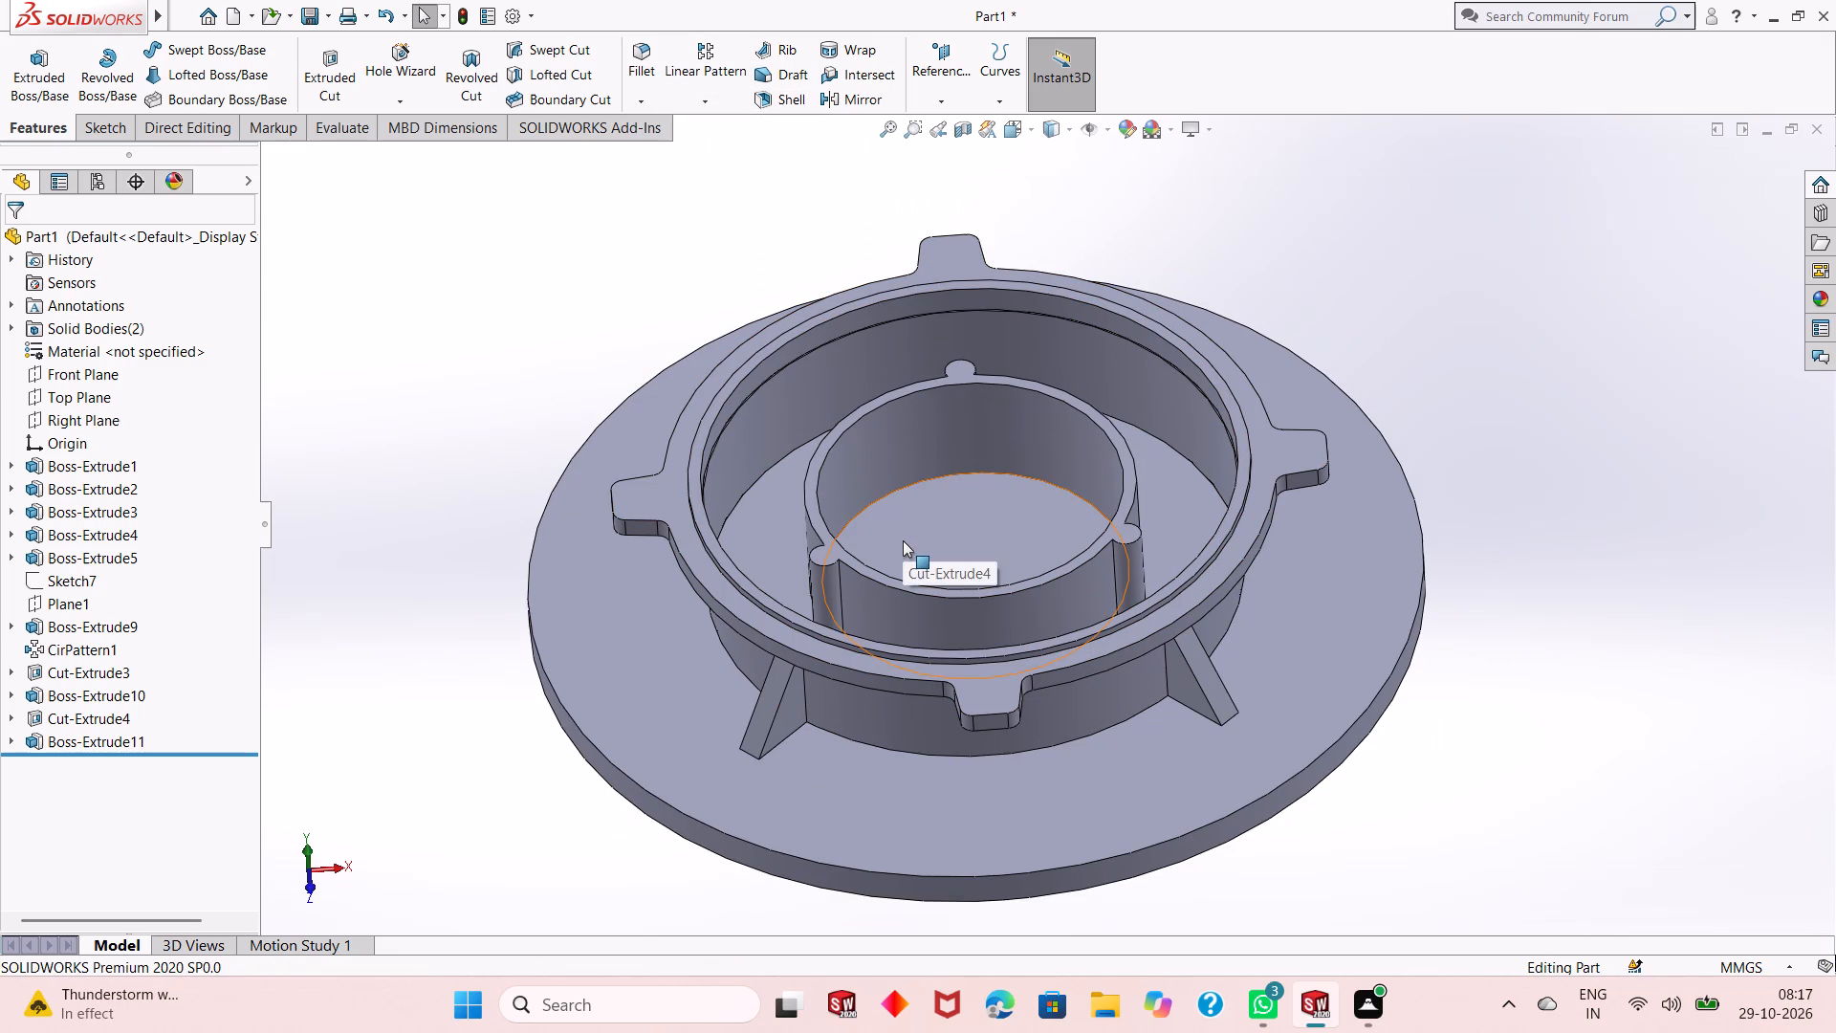
middle_drag(903, 571, 897, 664)
middle_drag(942, 538, 968, 694)
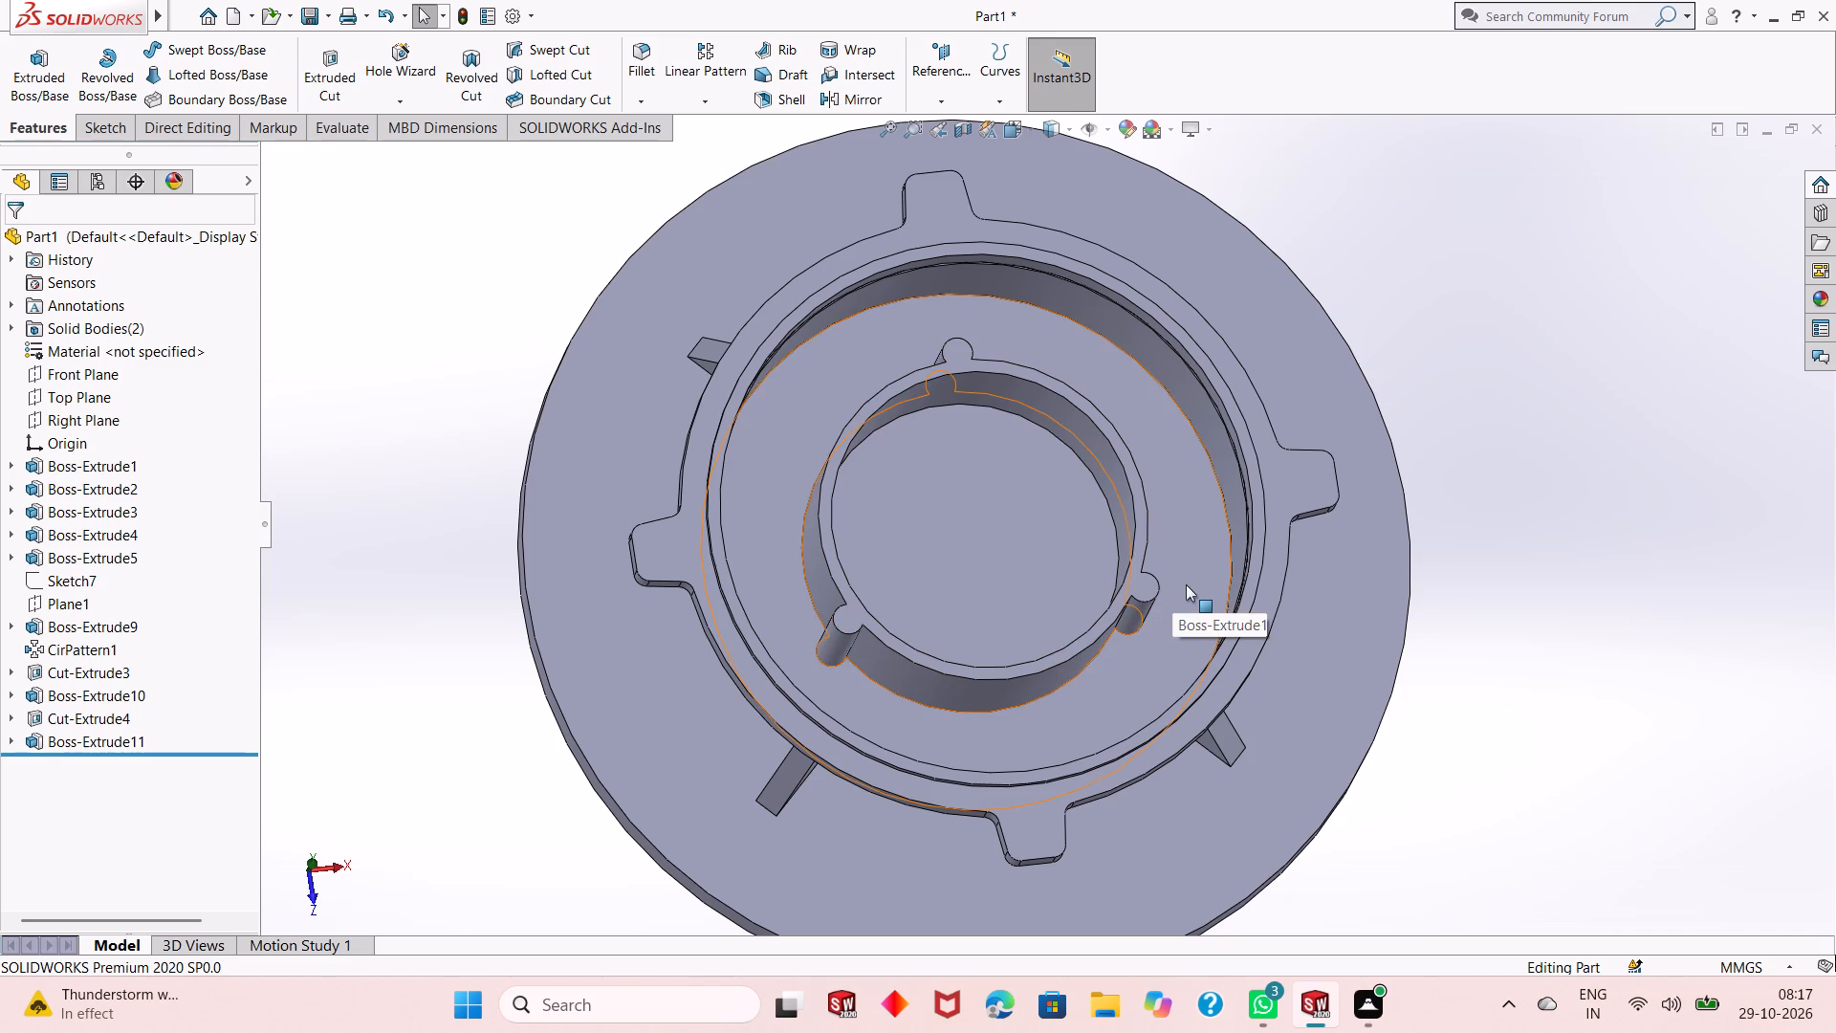
click(907, 528)
click(994, 476)
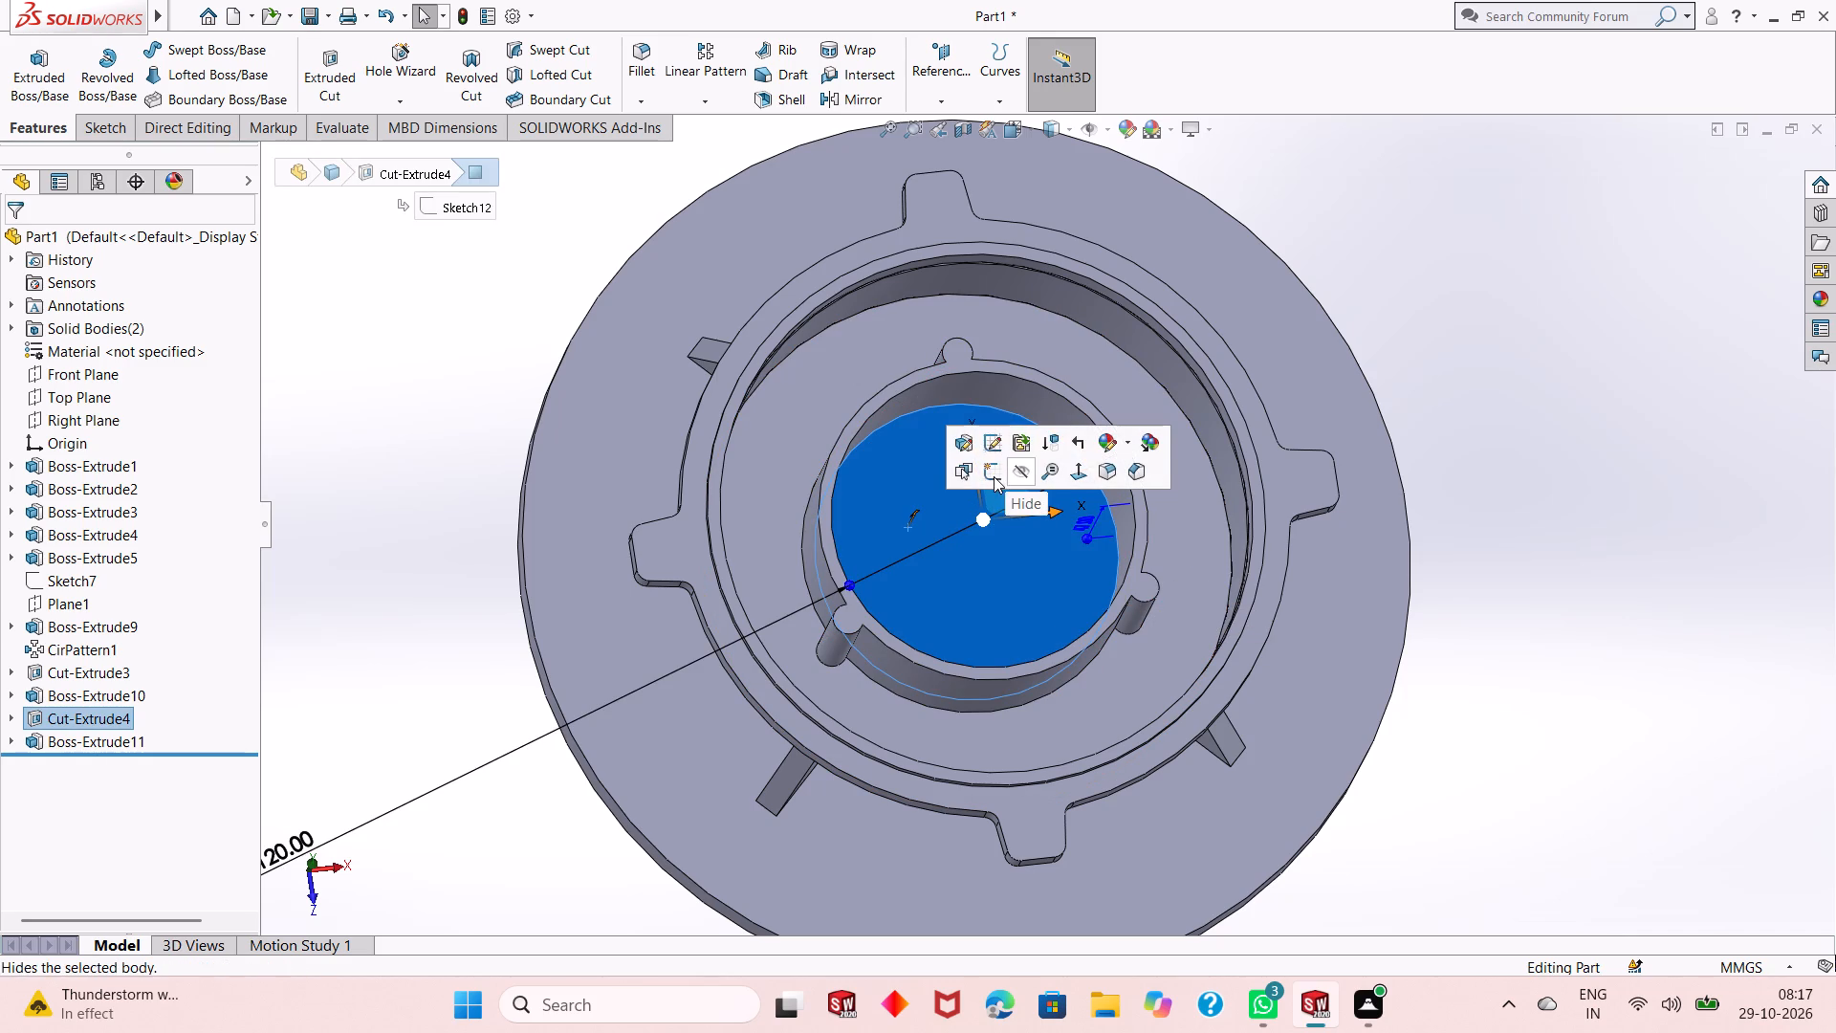
click(513, 377)
click(215, 46)
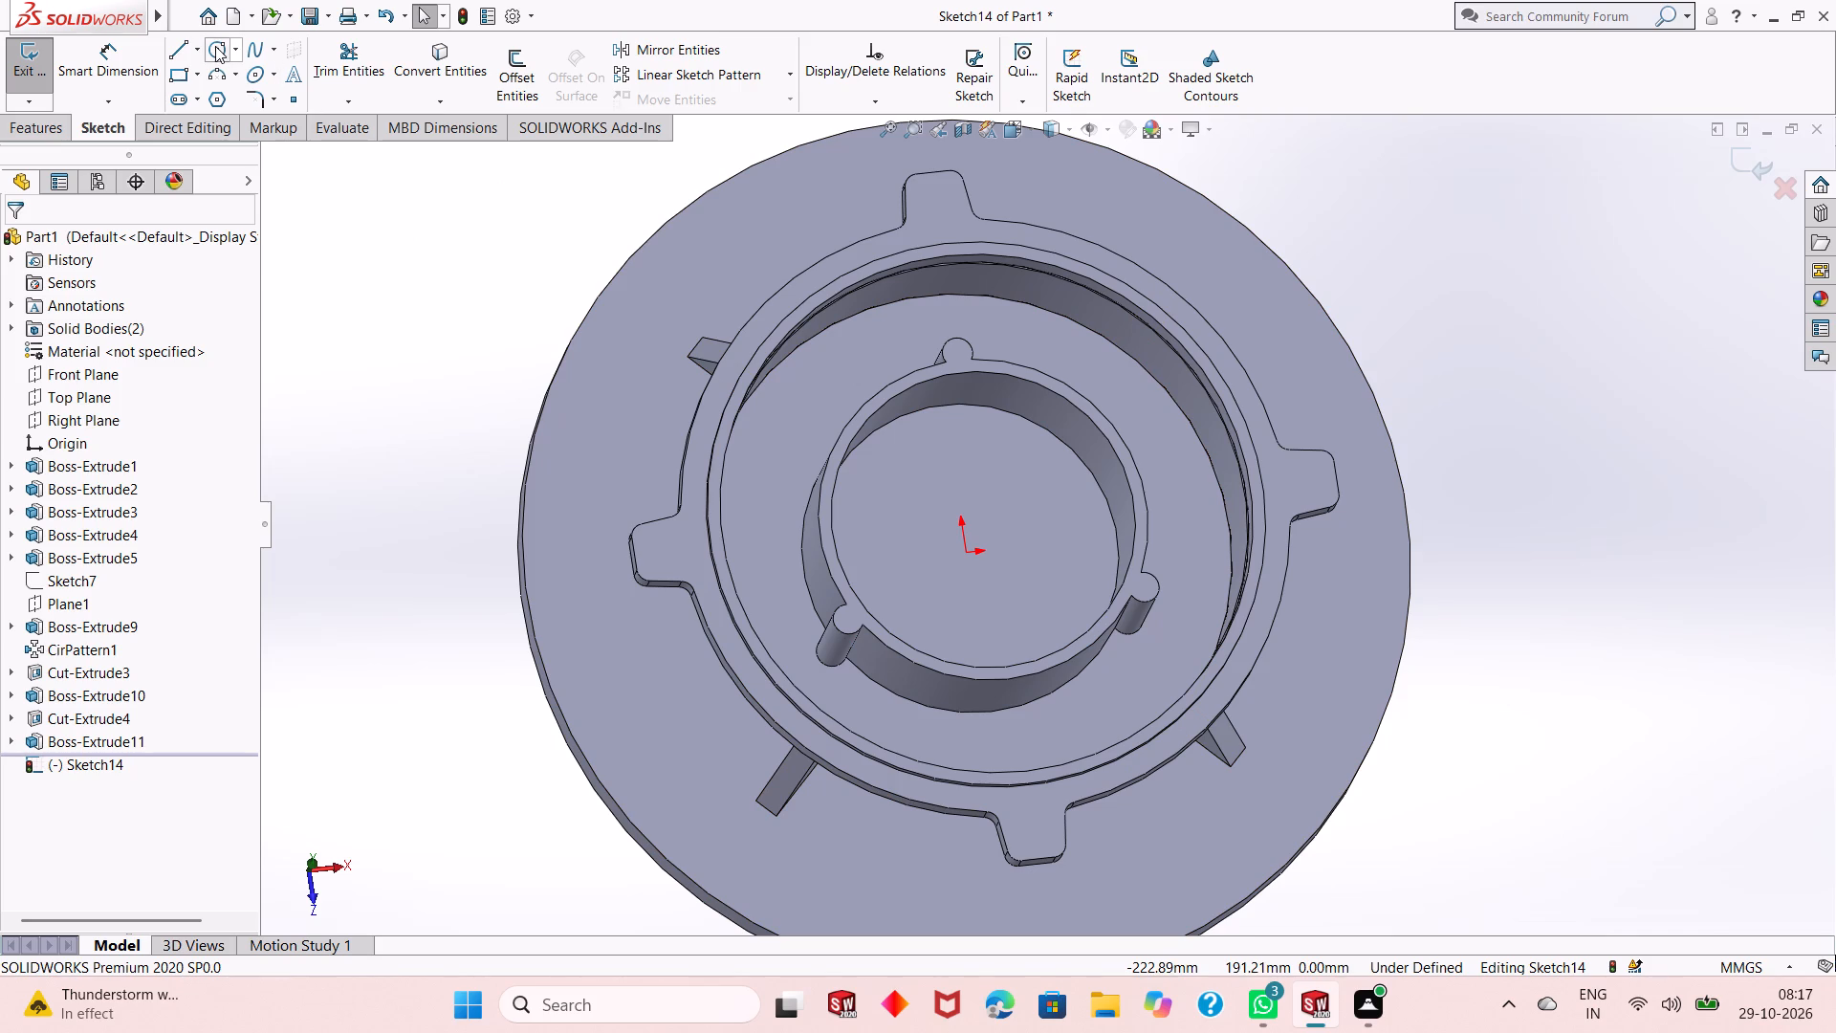
click(967, 547)
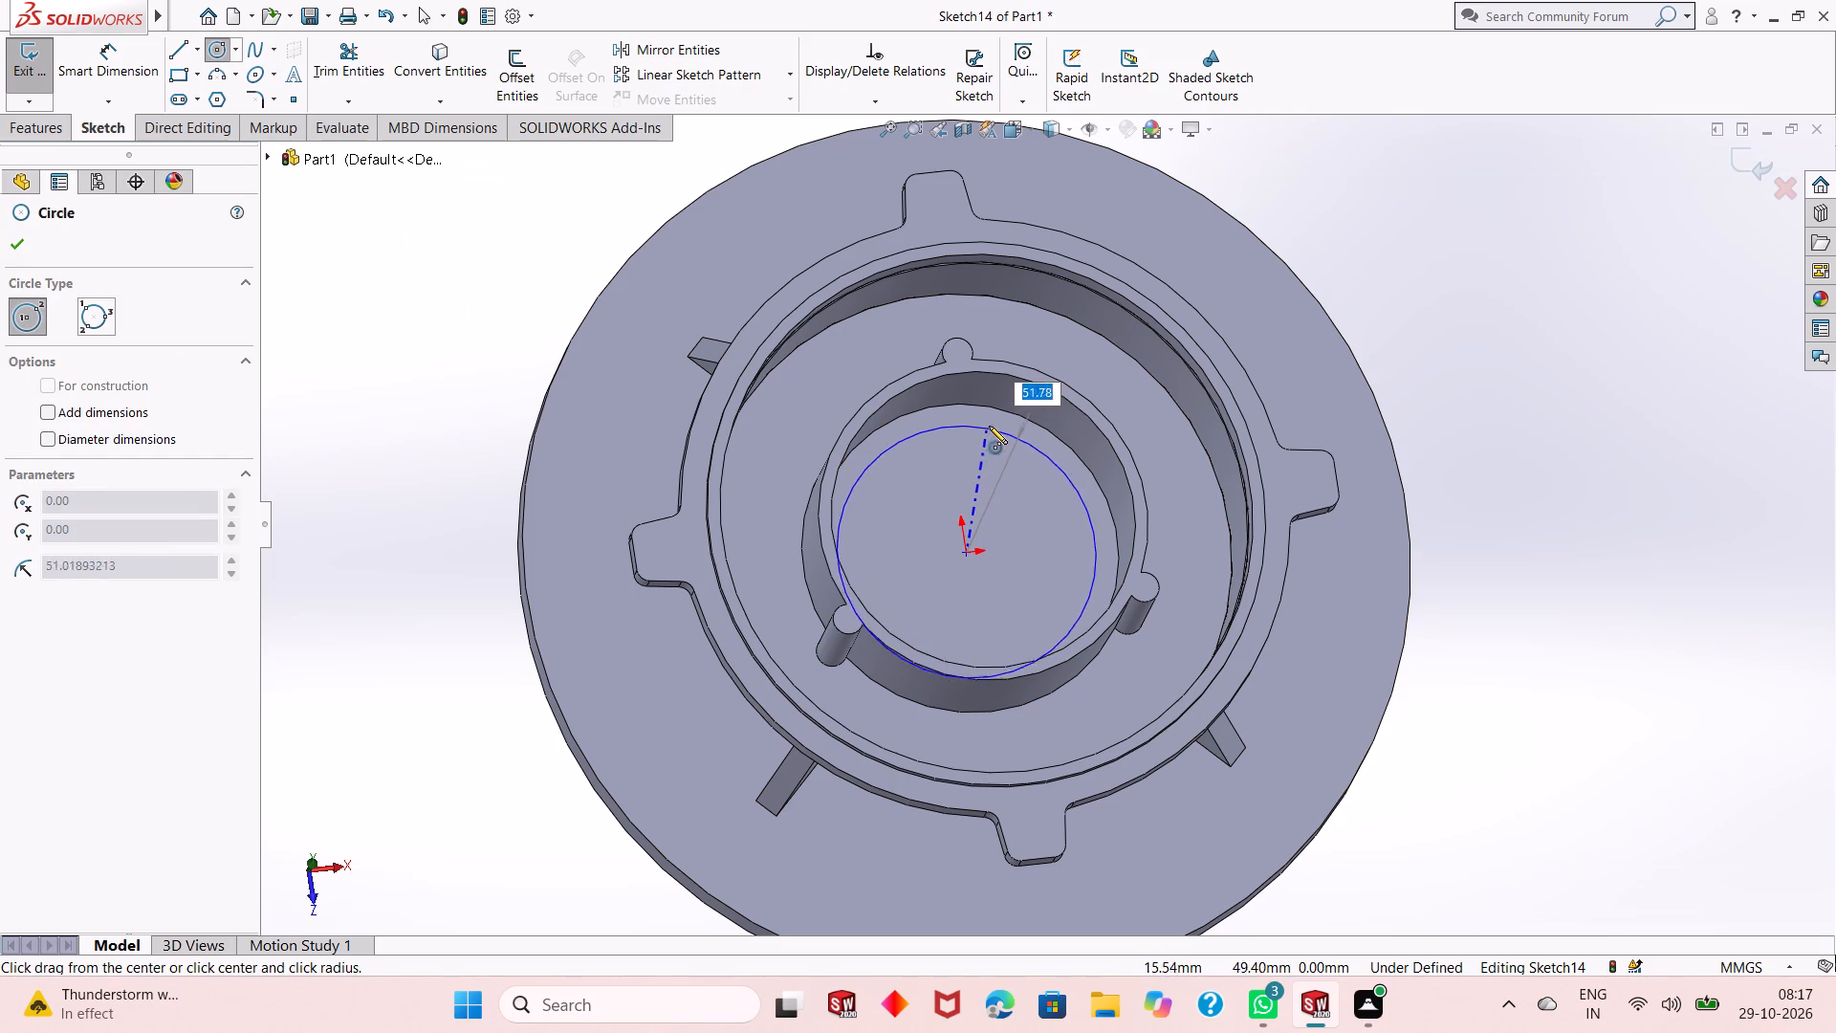
click(990, 424)
right_click(304, 385)
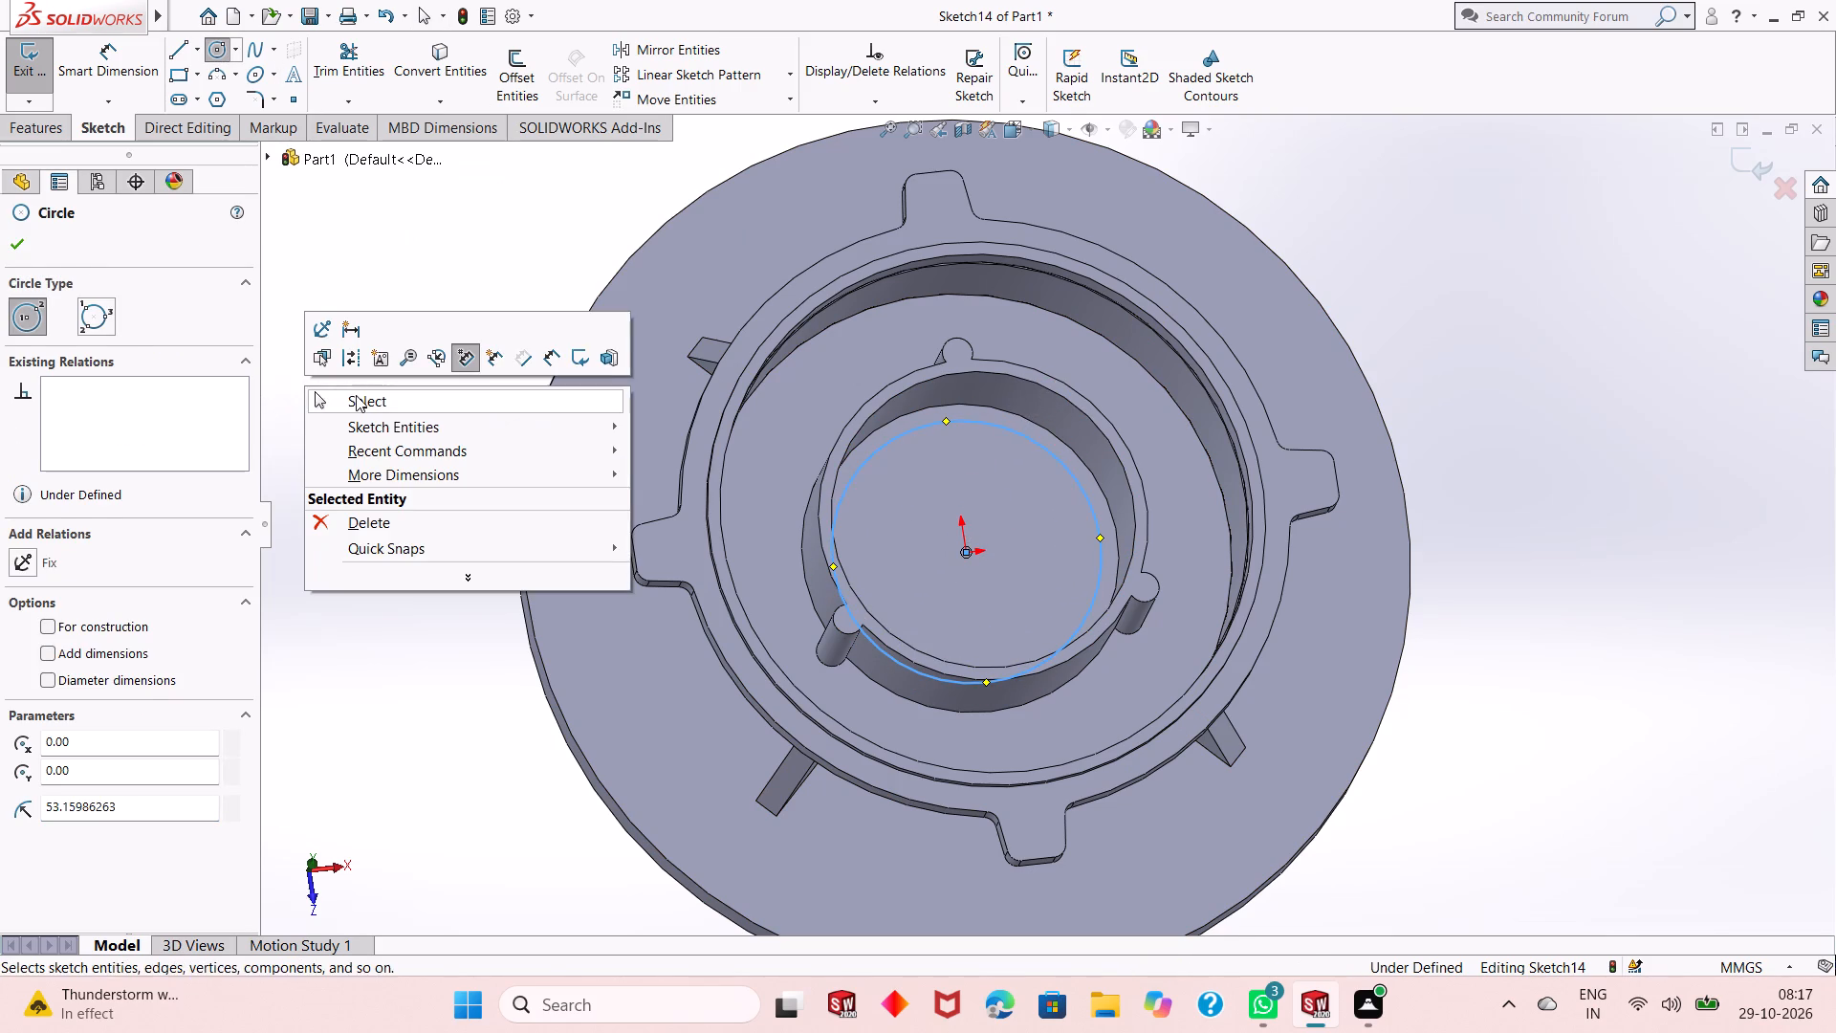
click(356, 395)
Dimension the circle on the boss's inner floor to a diameter of 110 mm.
click(106, 63)
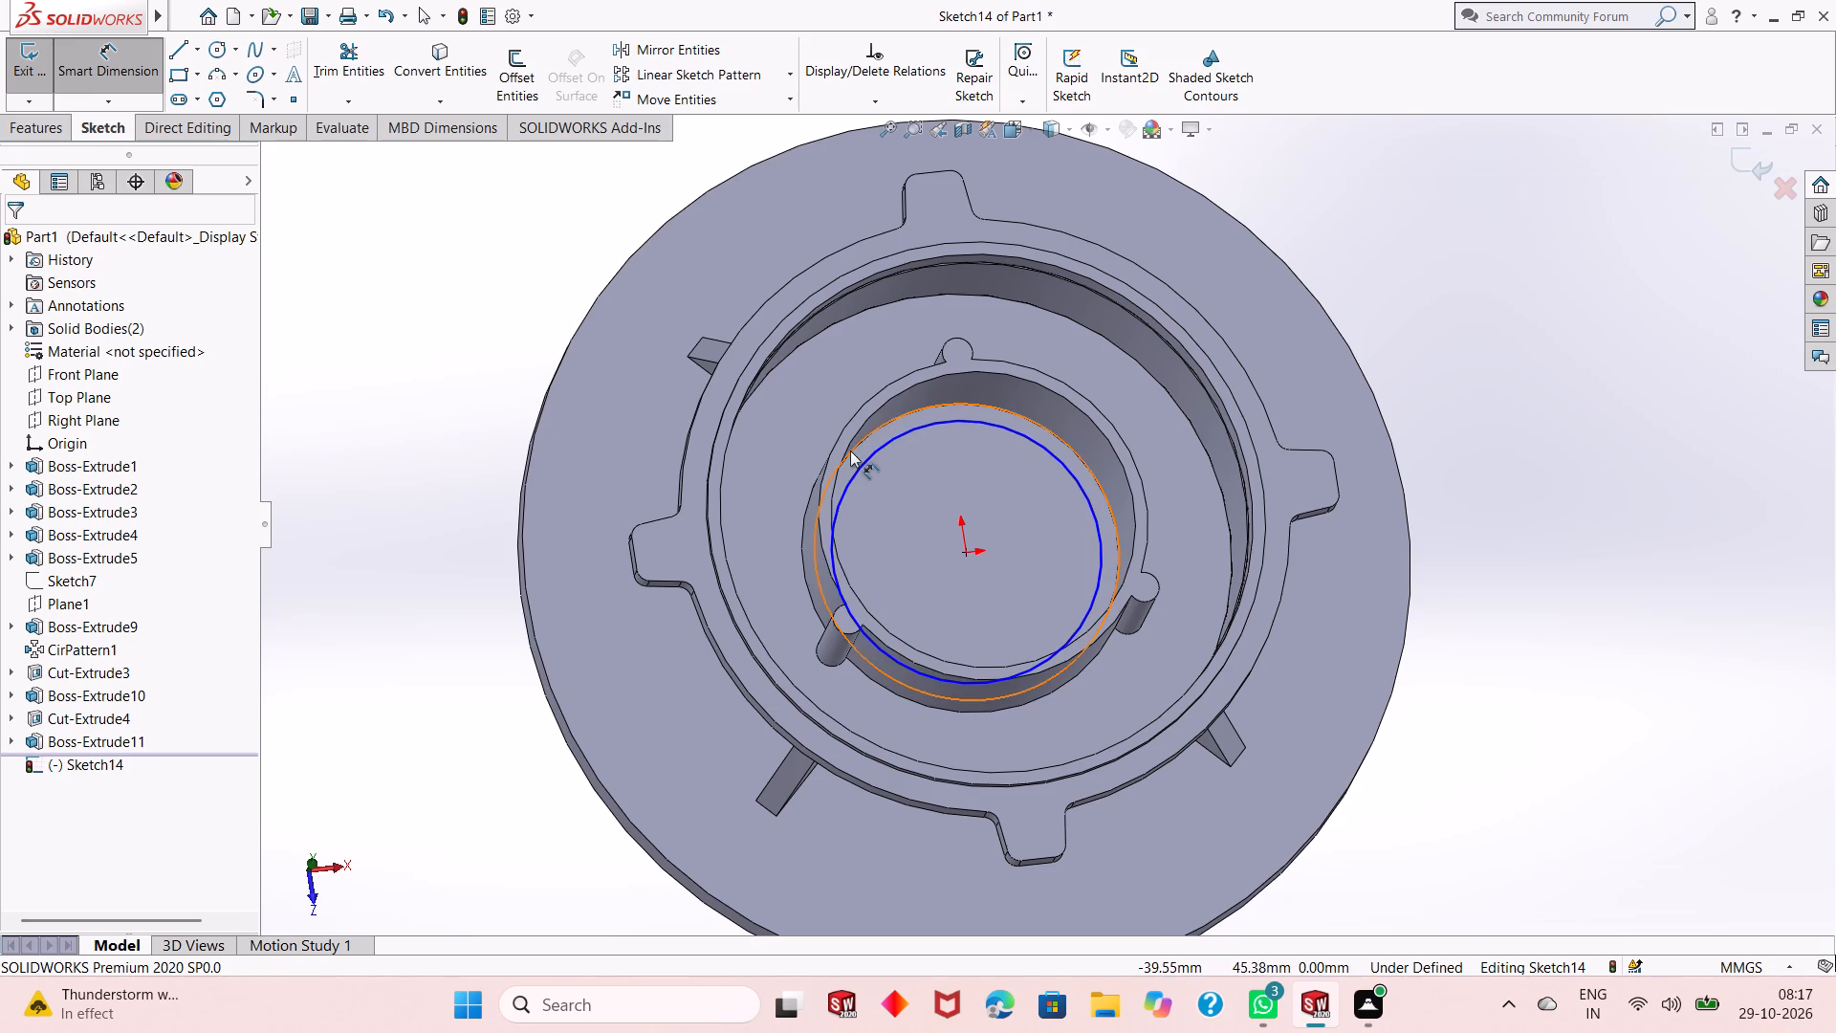
click(848, 483)
click(495, 331)
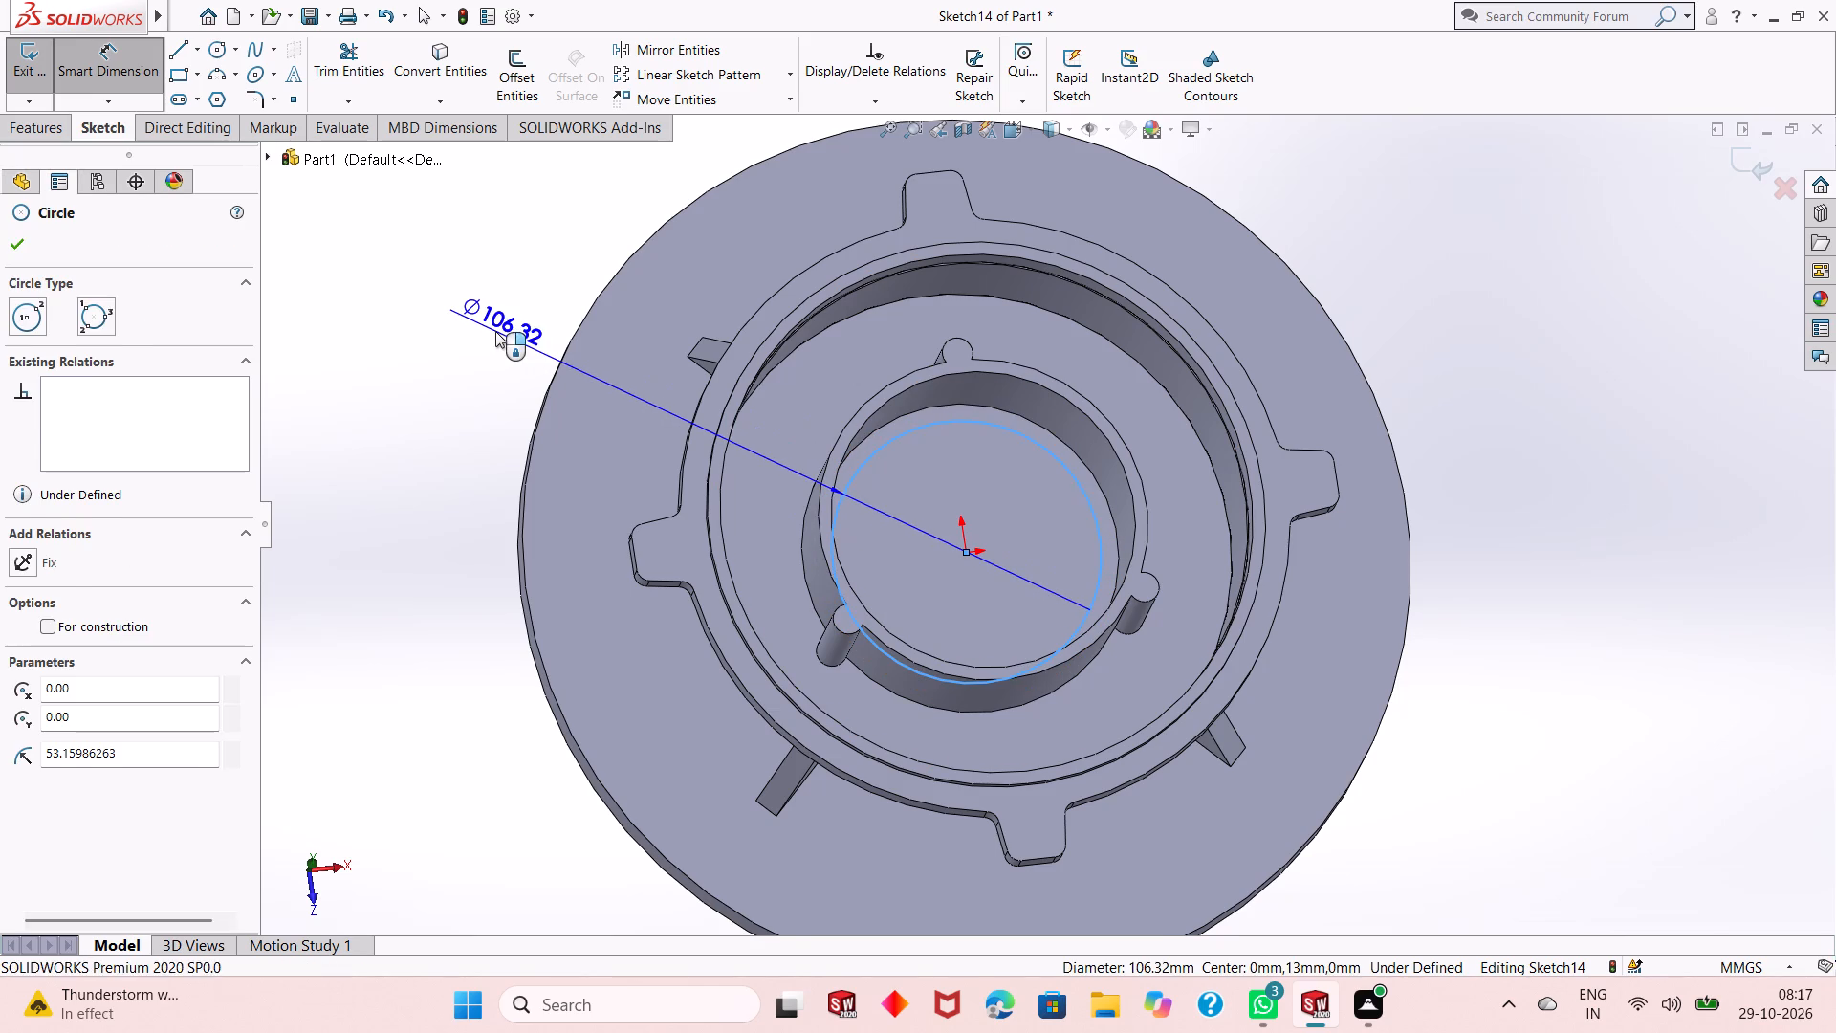
text(110)
key(Return)
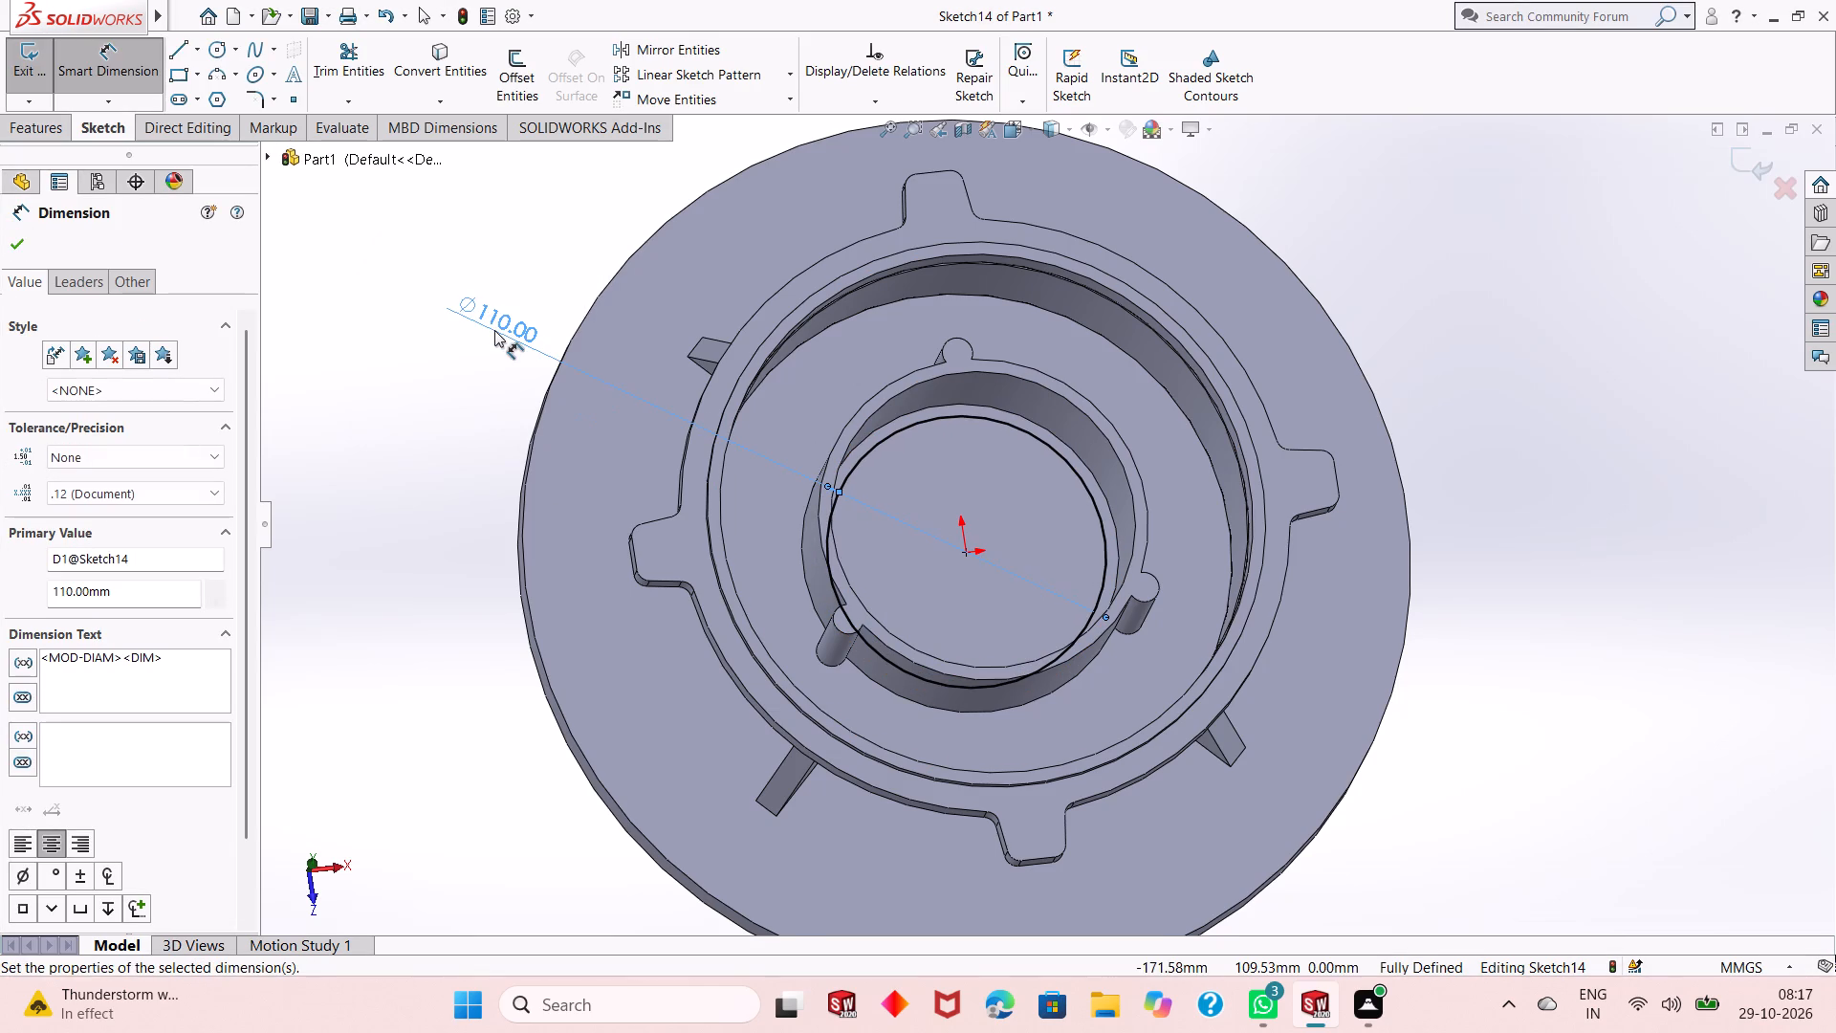
middle_drag(1086, 562, 1030, 644)
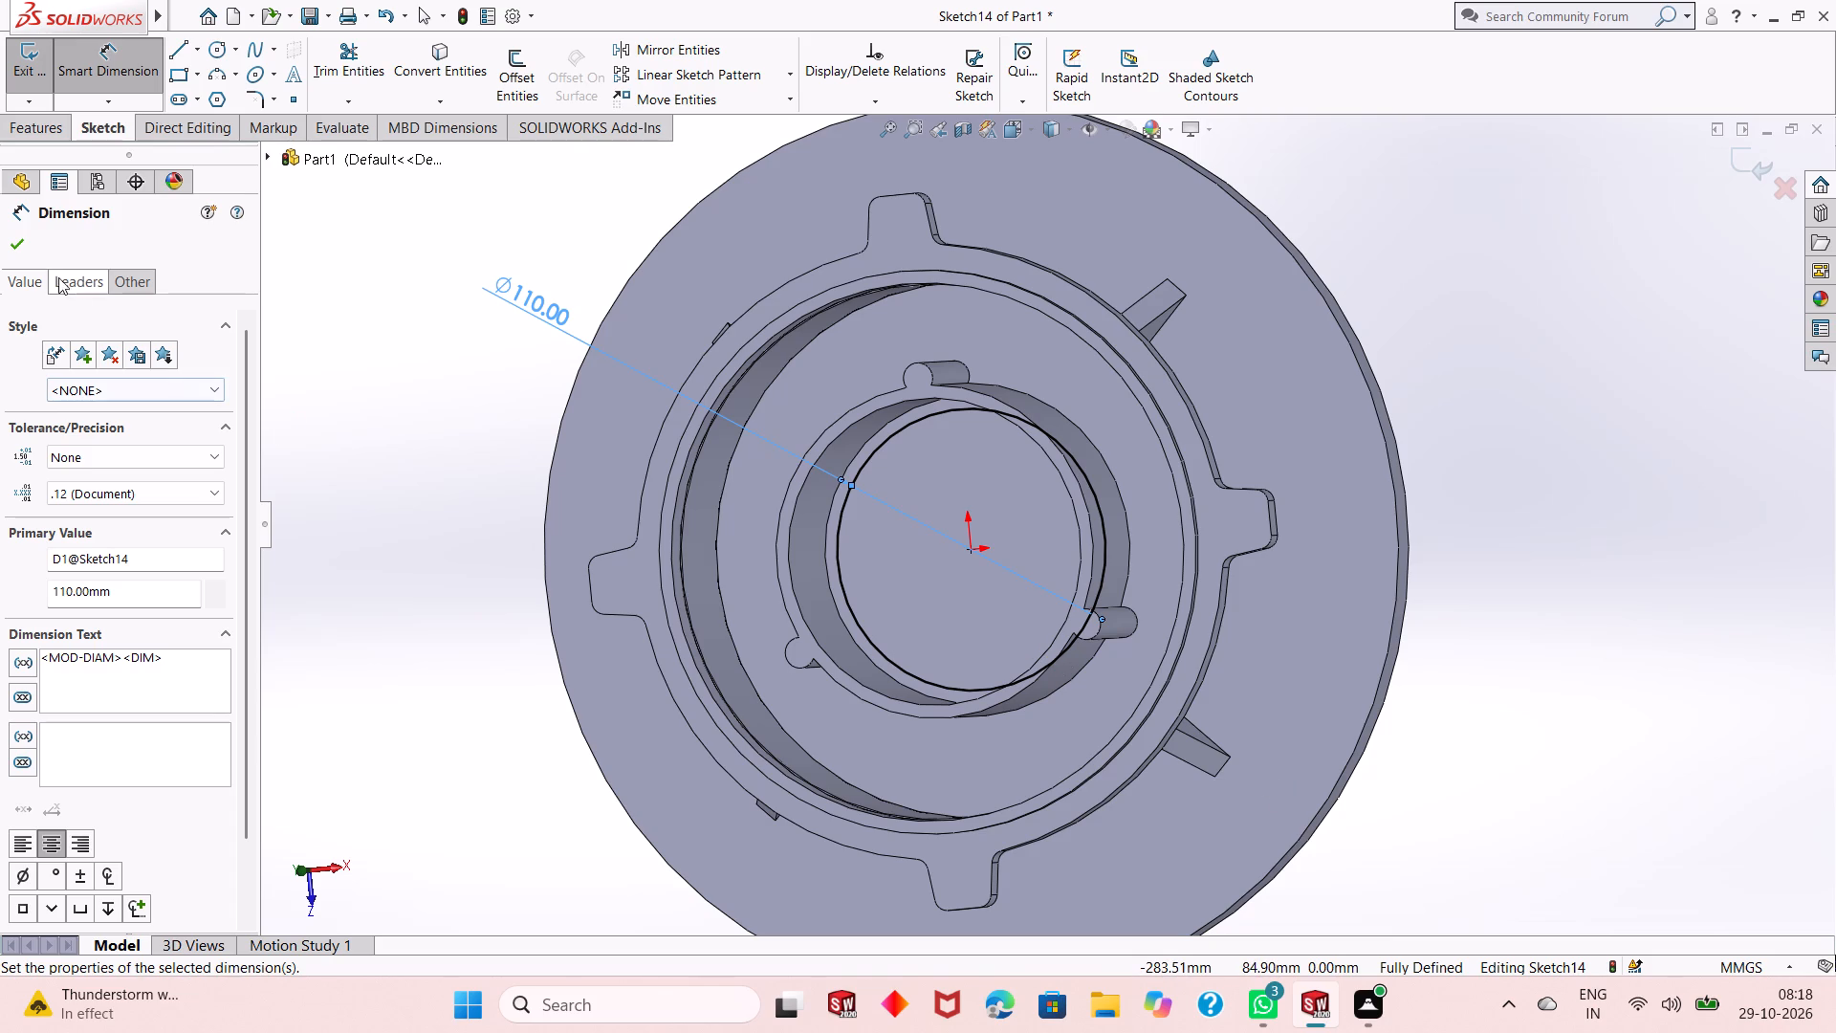
click(11, 240)
Extrude the 110 mm circle 12 mm Blind upward inside the hollow boss, merging the result.
click(32, 132)
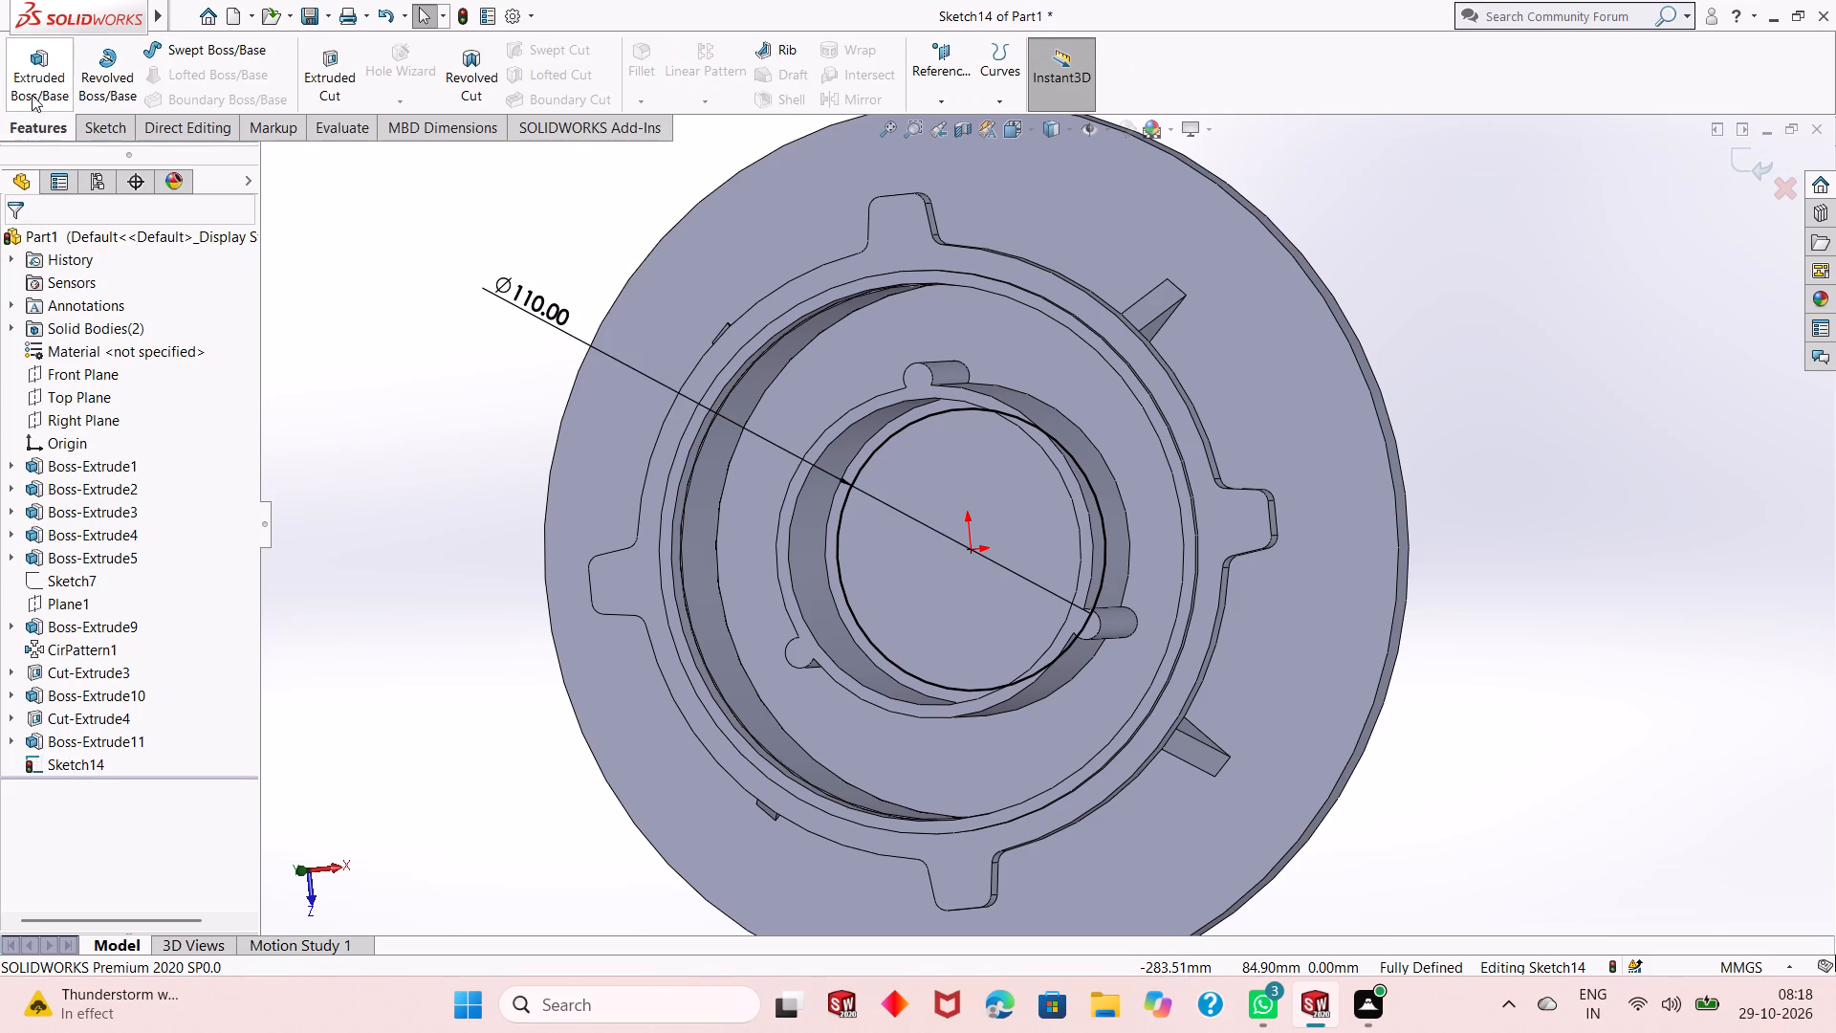
click(33, 80)
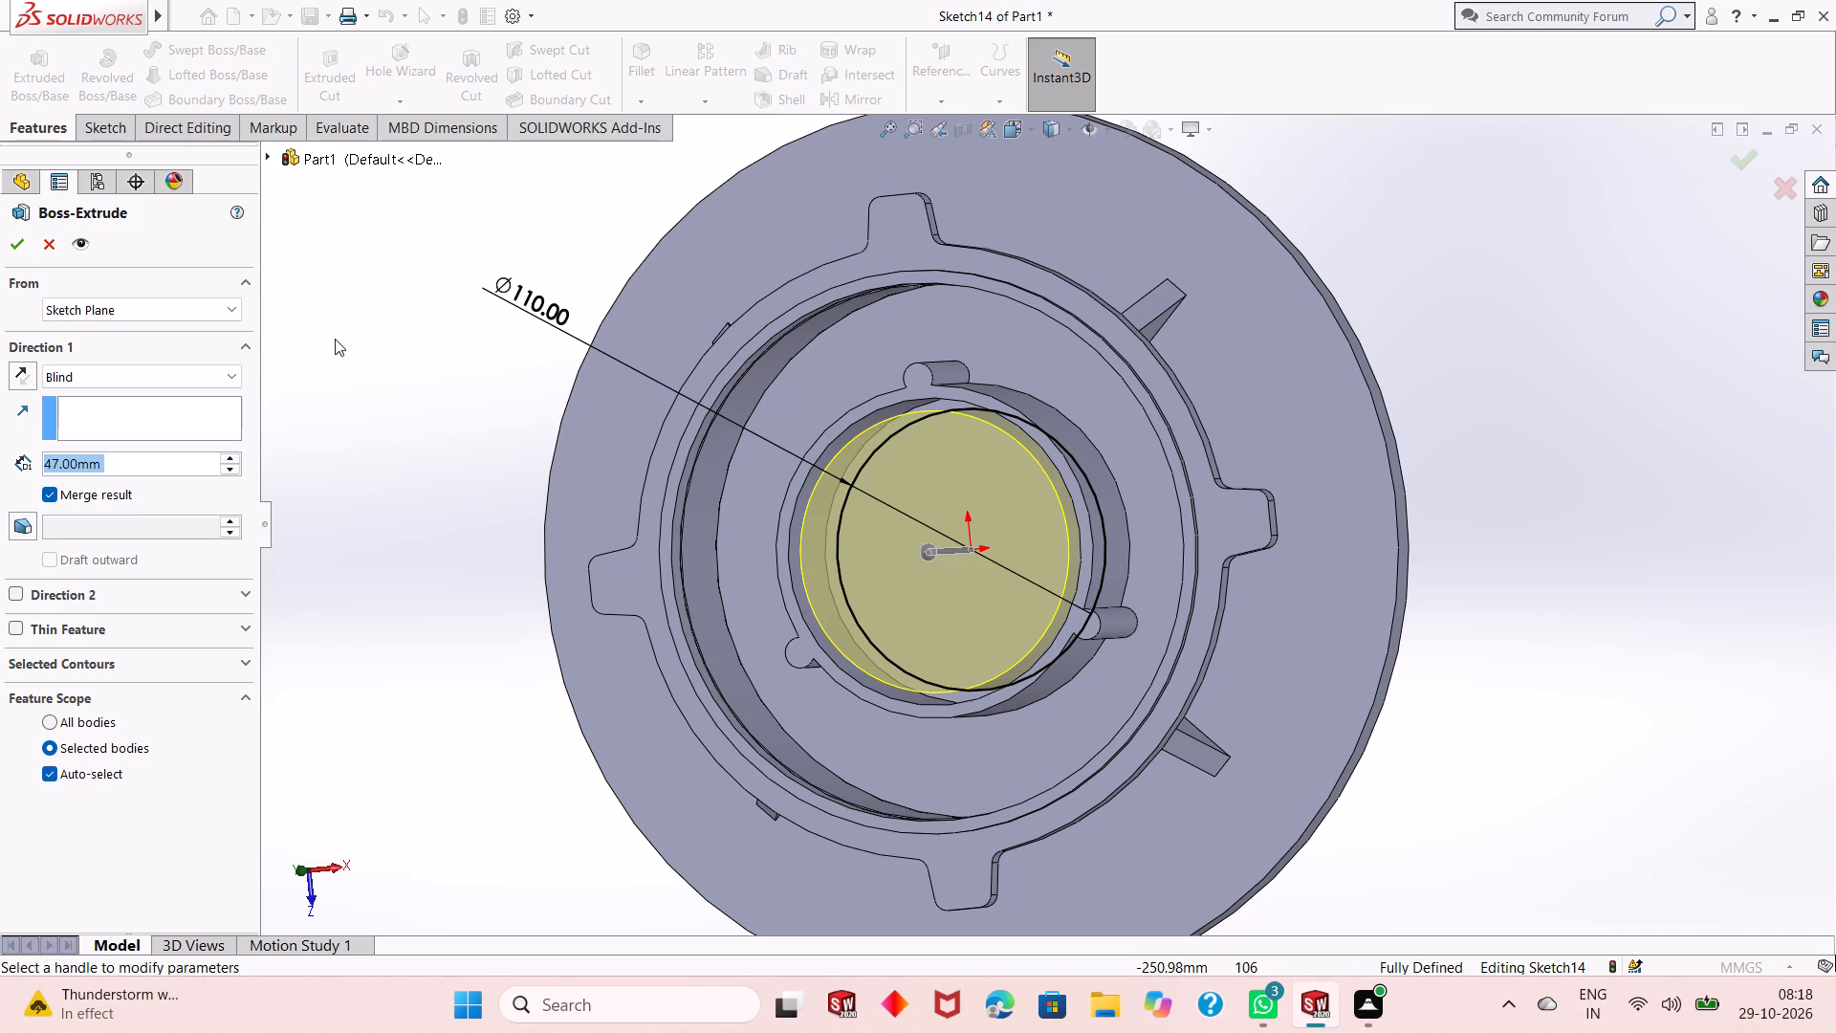
scroll(450, 354, up, 1)
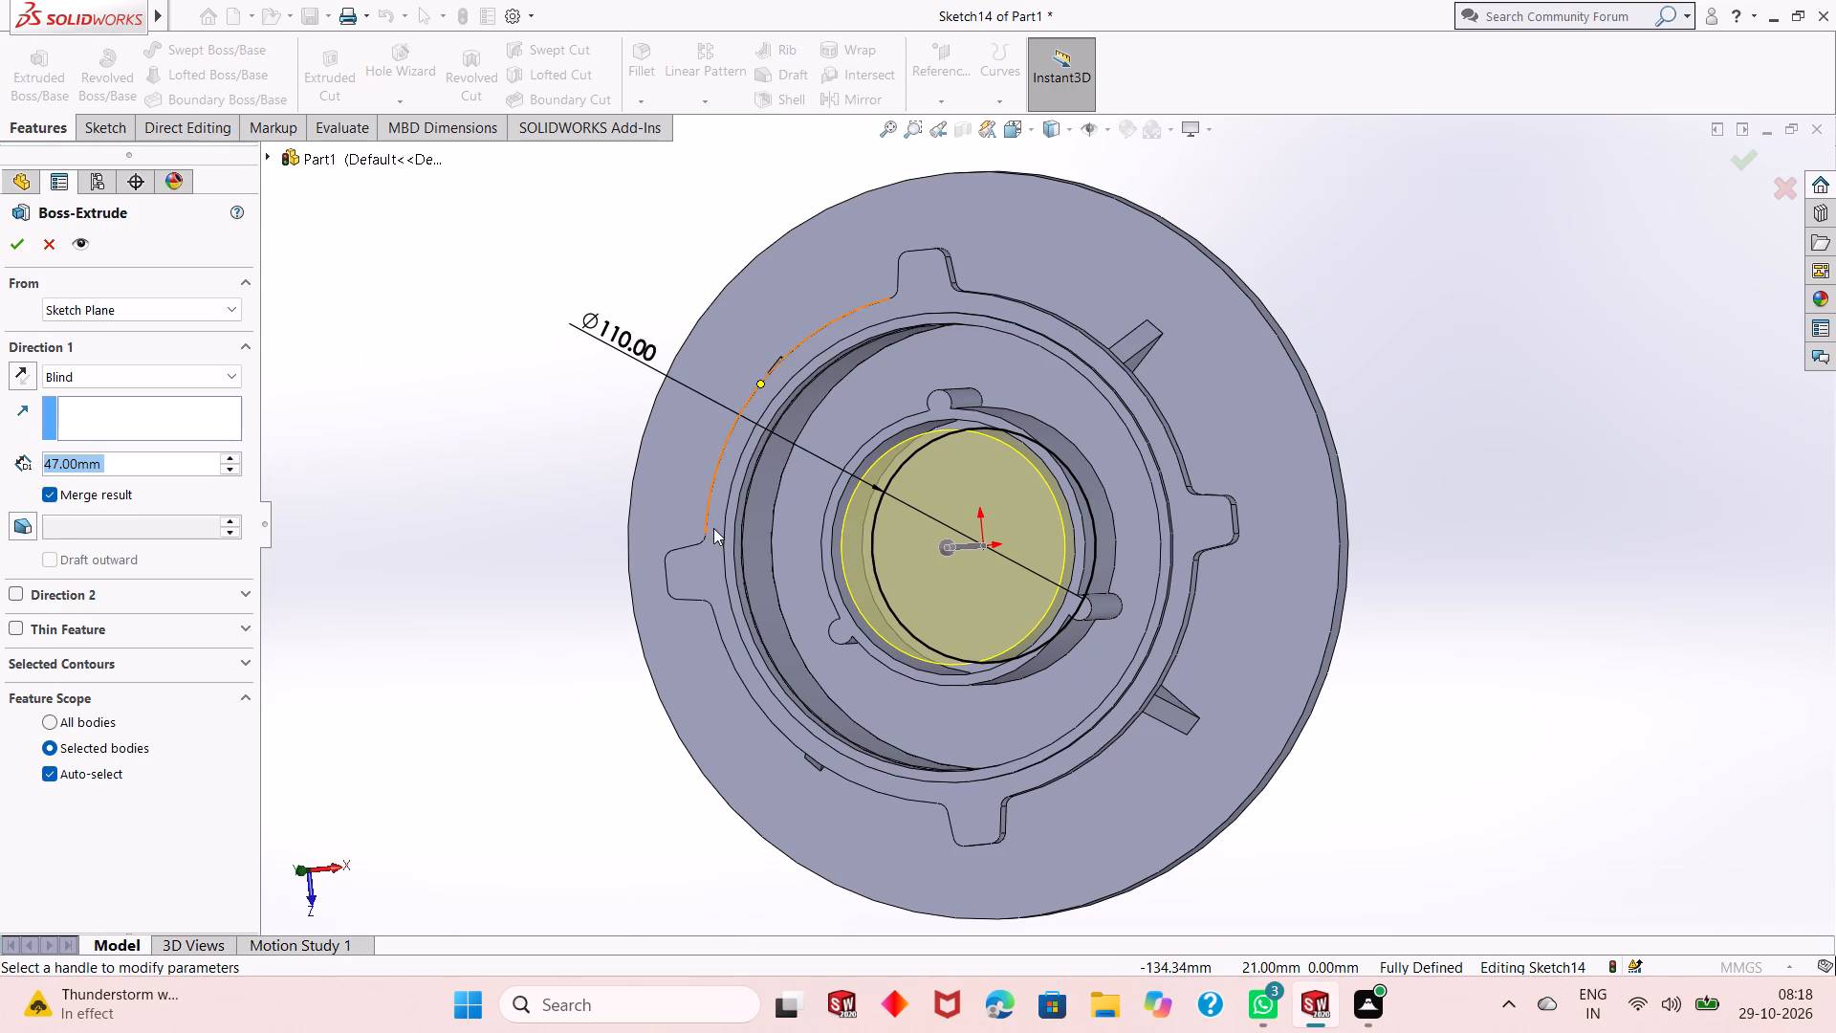
middle_drag(715, 528, 770, 364)
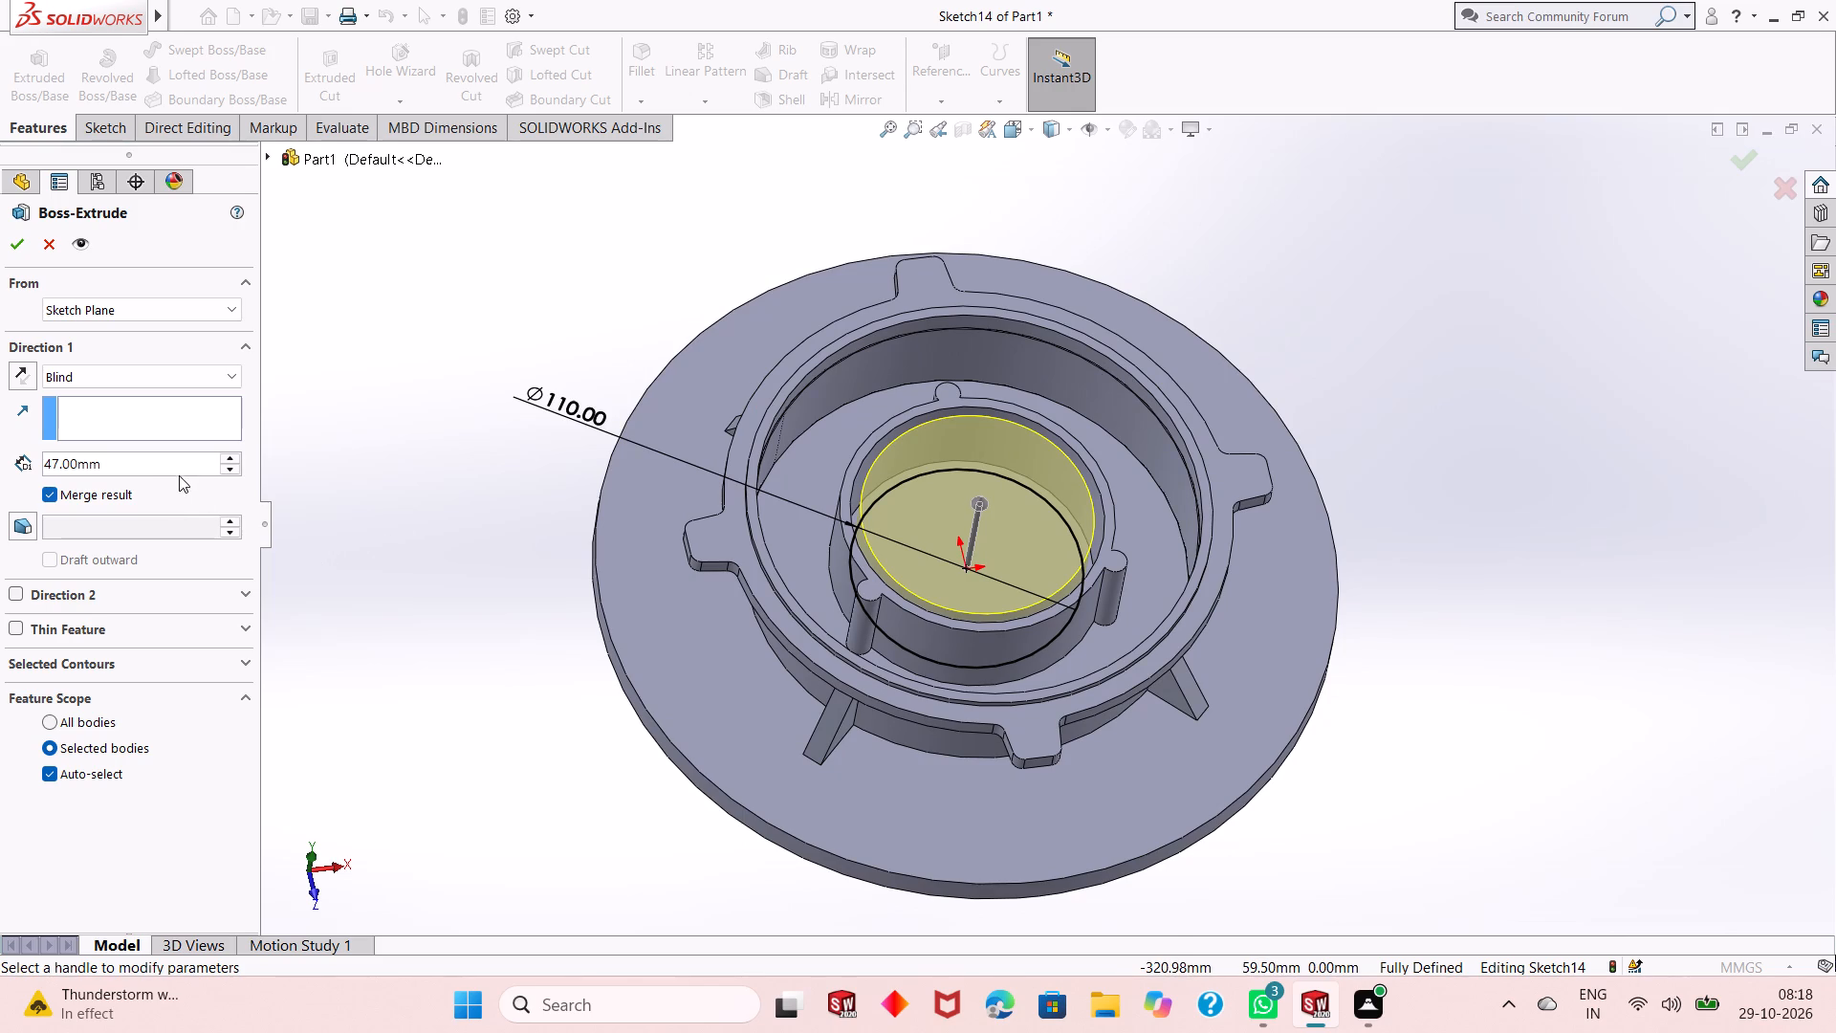
click(141, 461)
click(141, 461)
text(12)
key(Return)
click(11, 251)
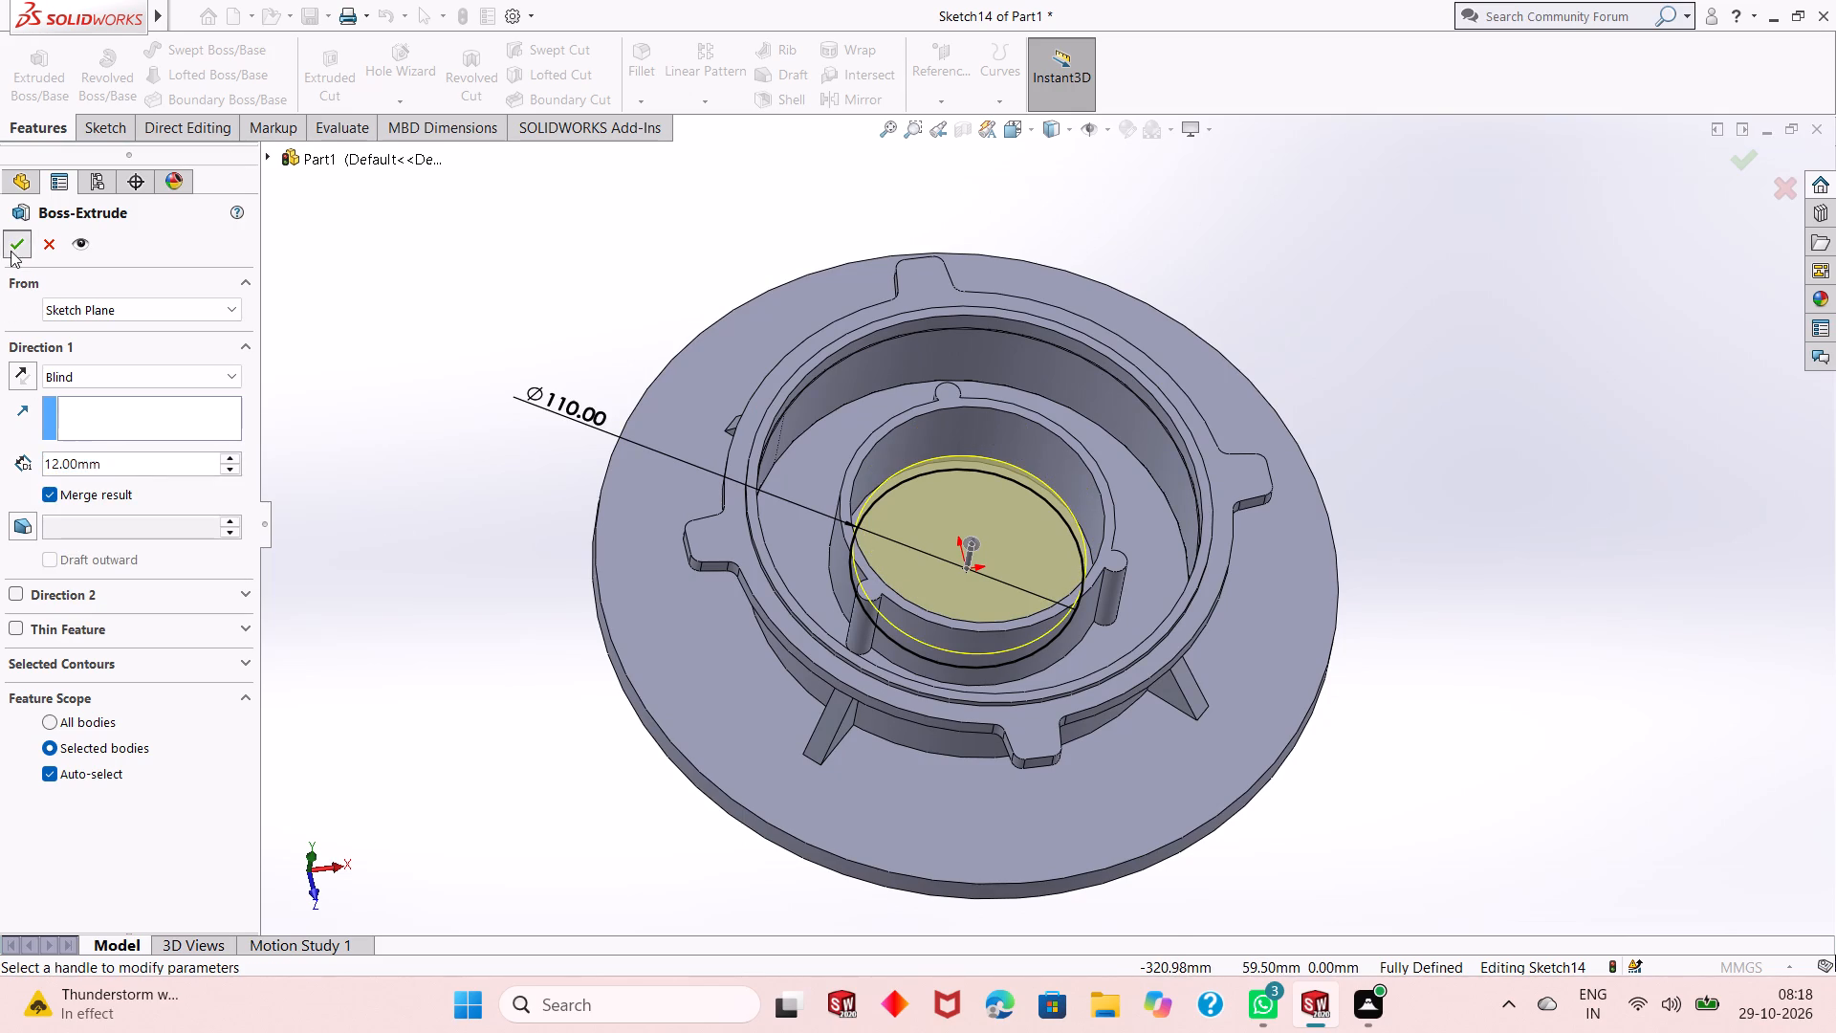
click(1311, 431)
Start a sketch on the top face of the 110 mm disc and draw an origin-centred circle about 73 mm in diameter.
middle_drag(1083, 538, 1141, 652)
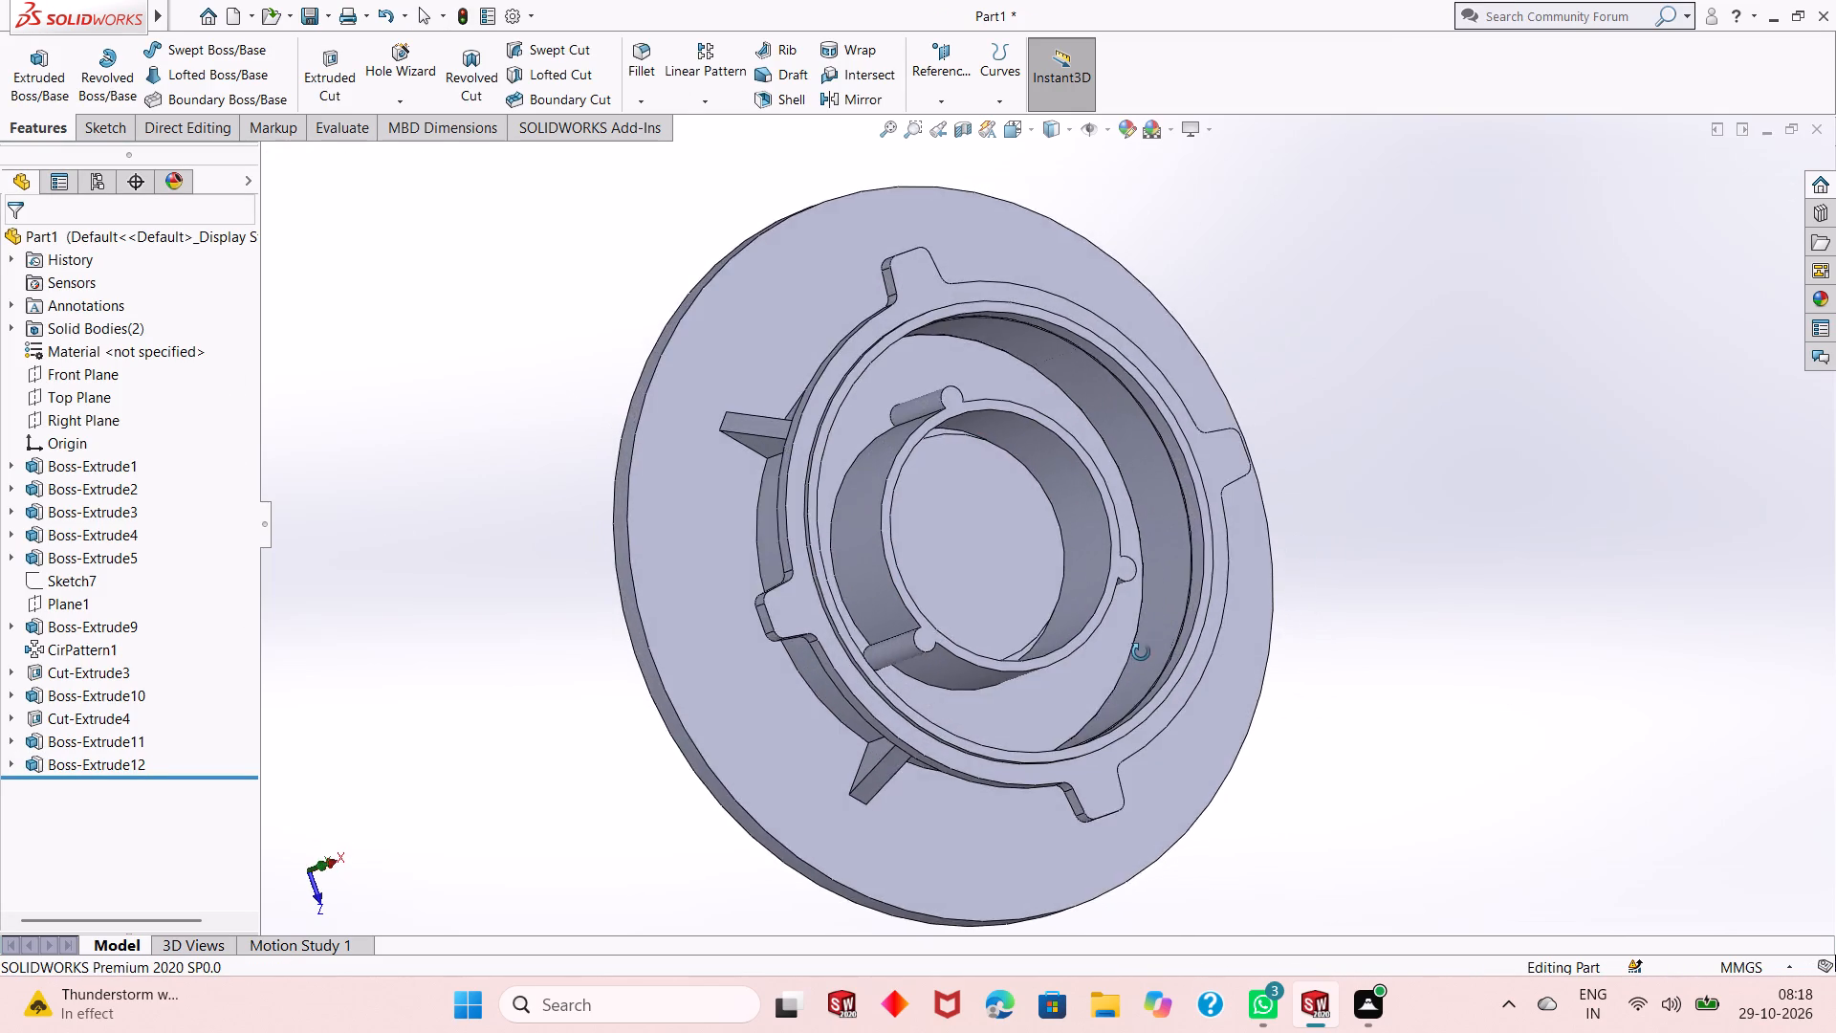
middle_drag(1141, 652, 1083, 733)
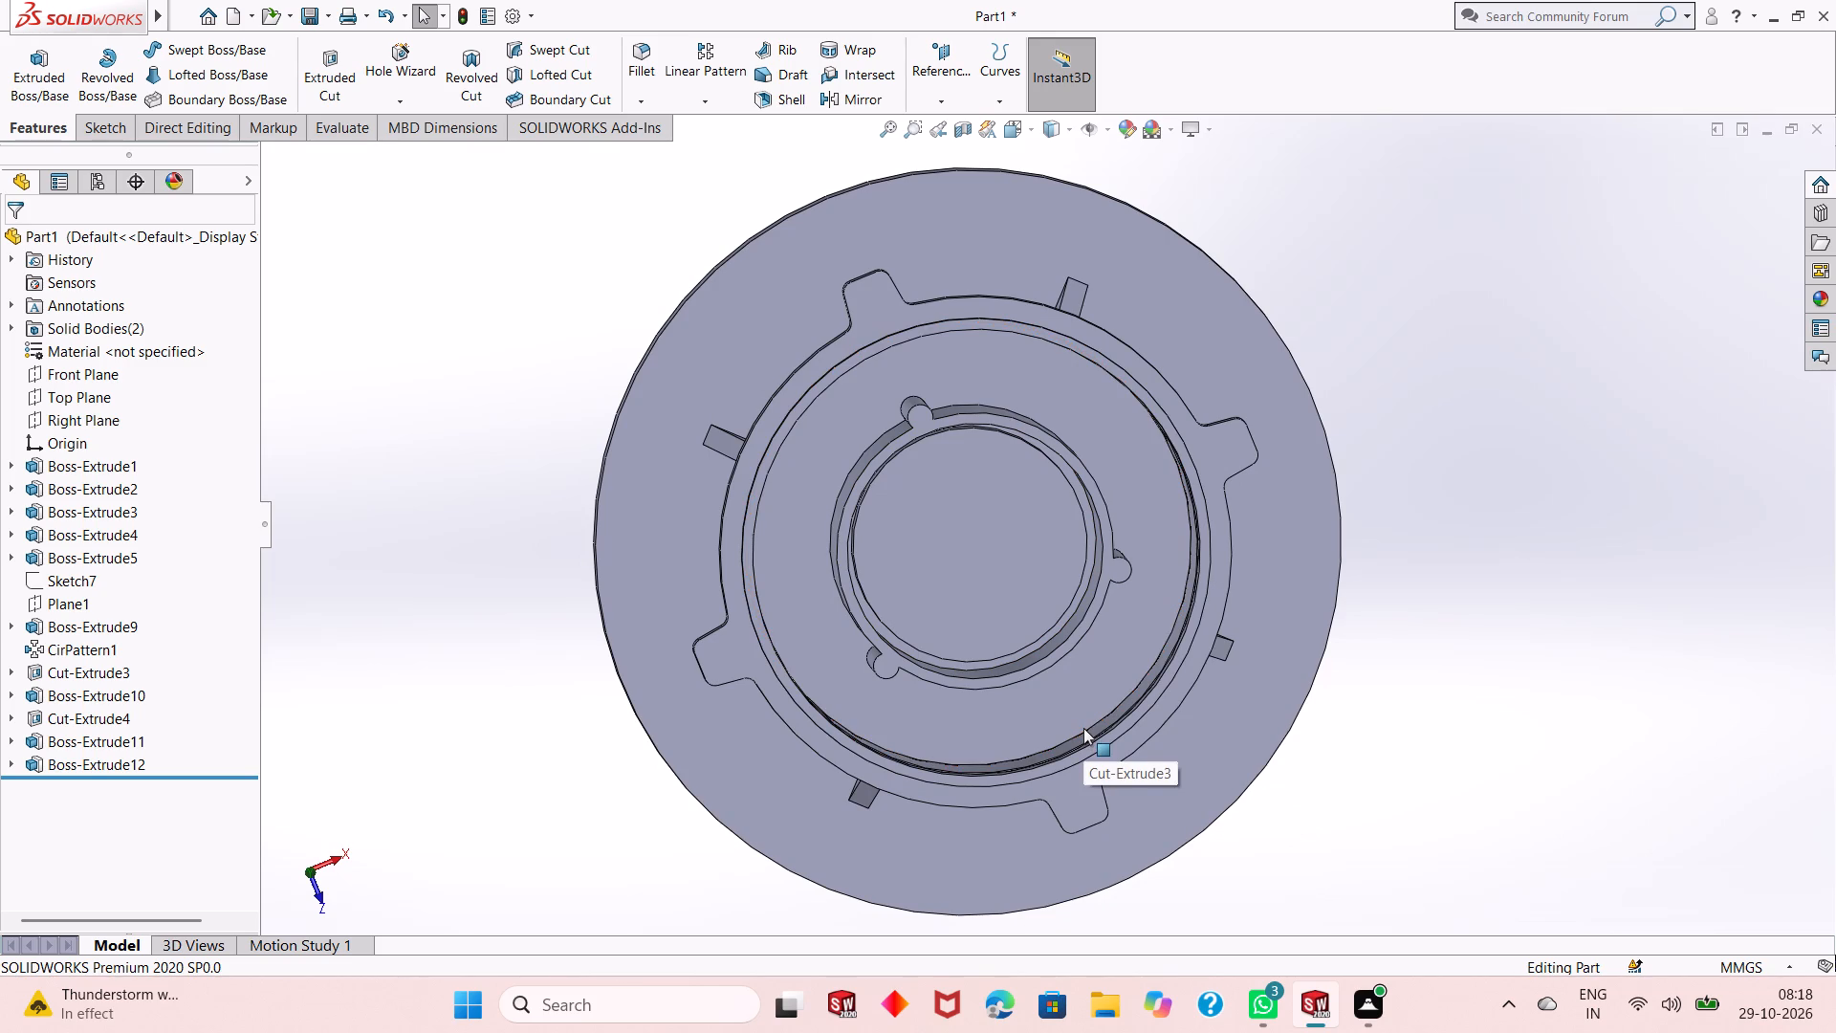
middle_drag(1069, 654, 1117, 627)
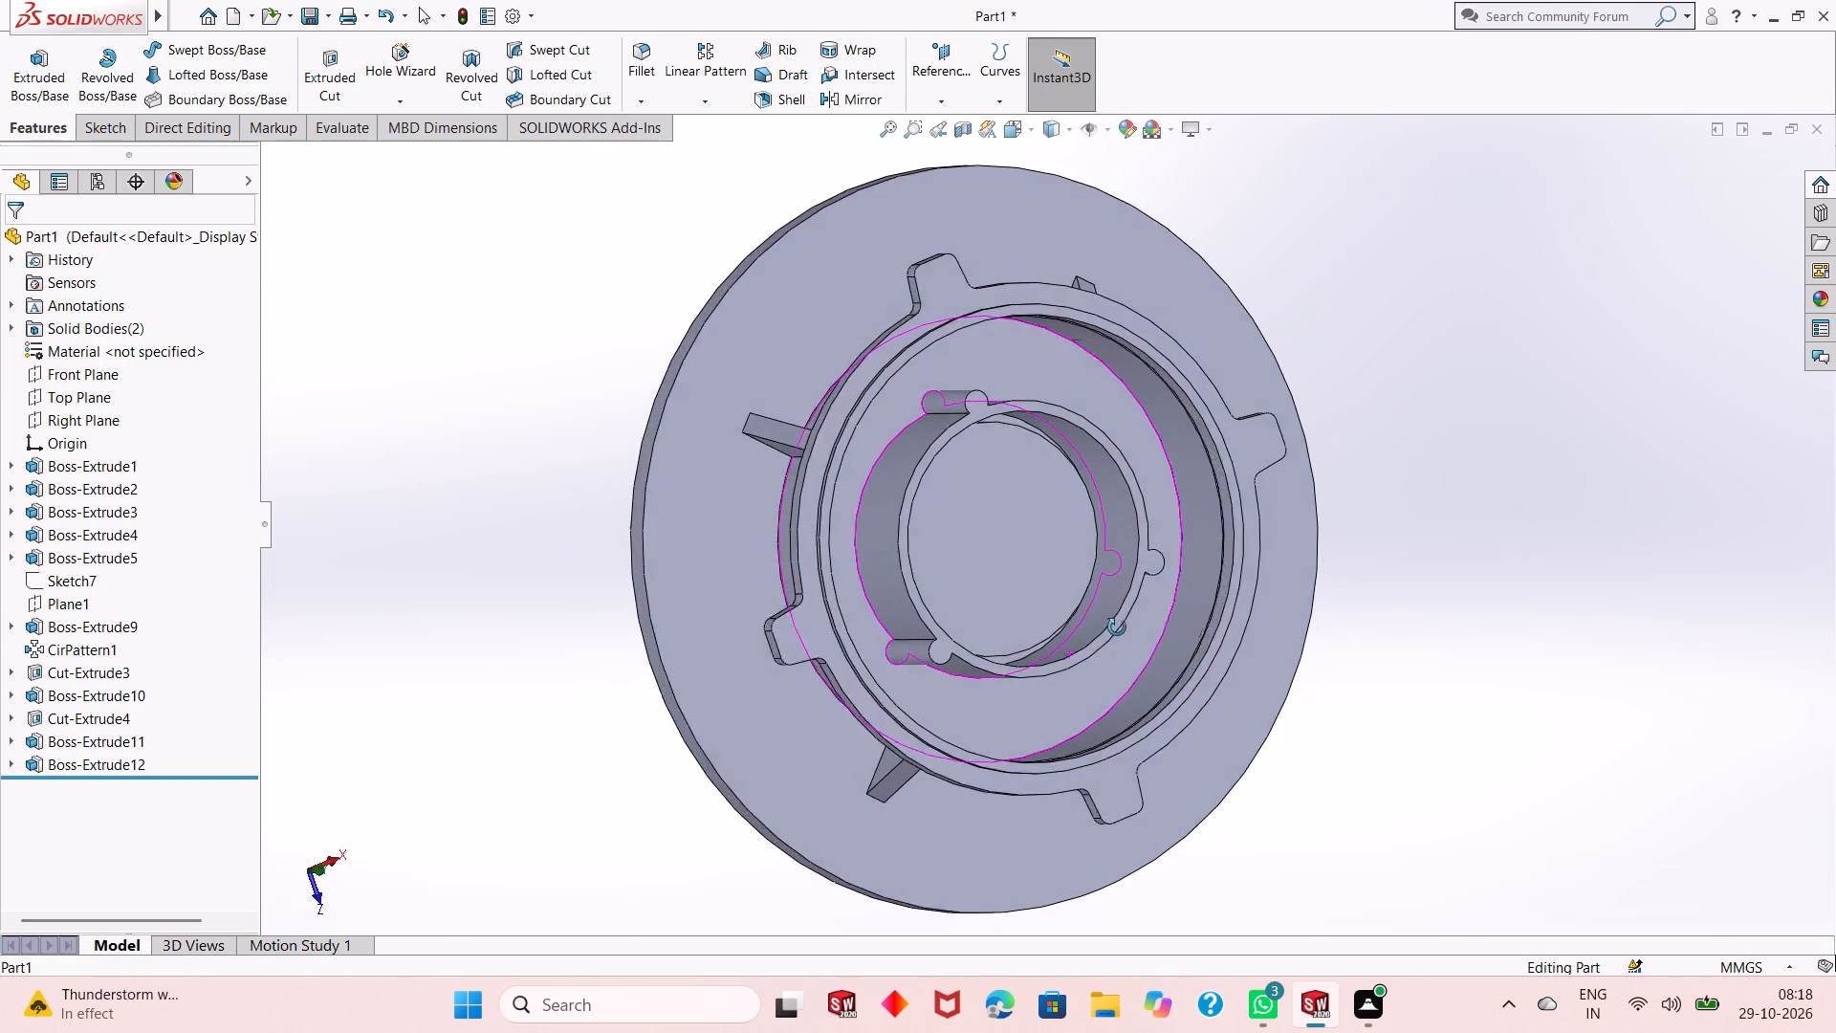
middle_drag(1117, 627, 1094, 644)
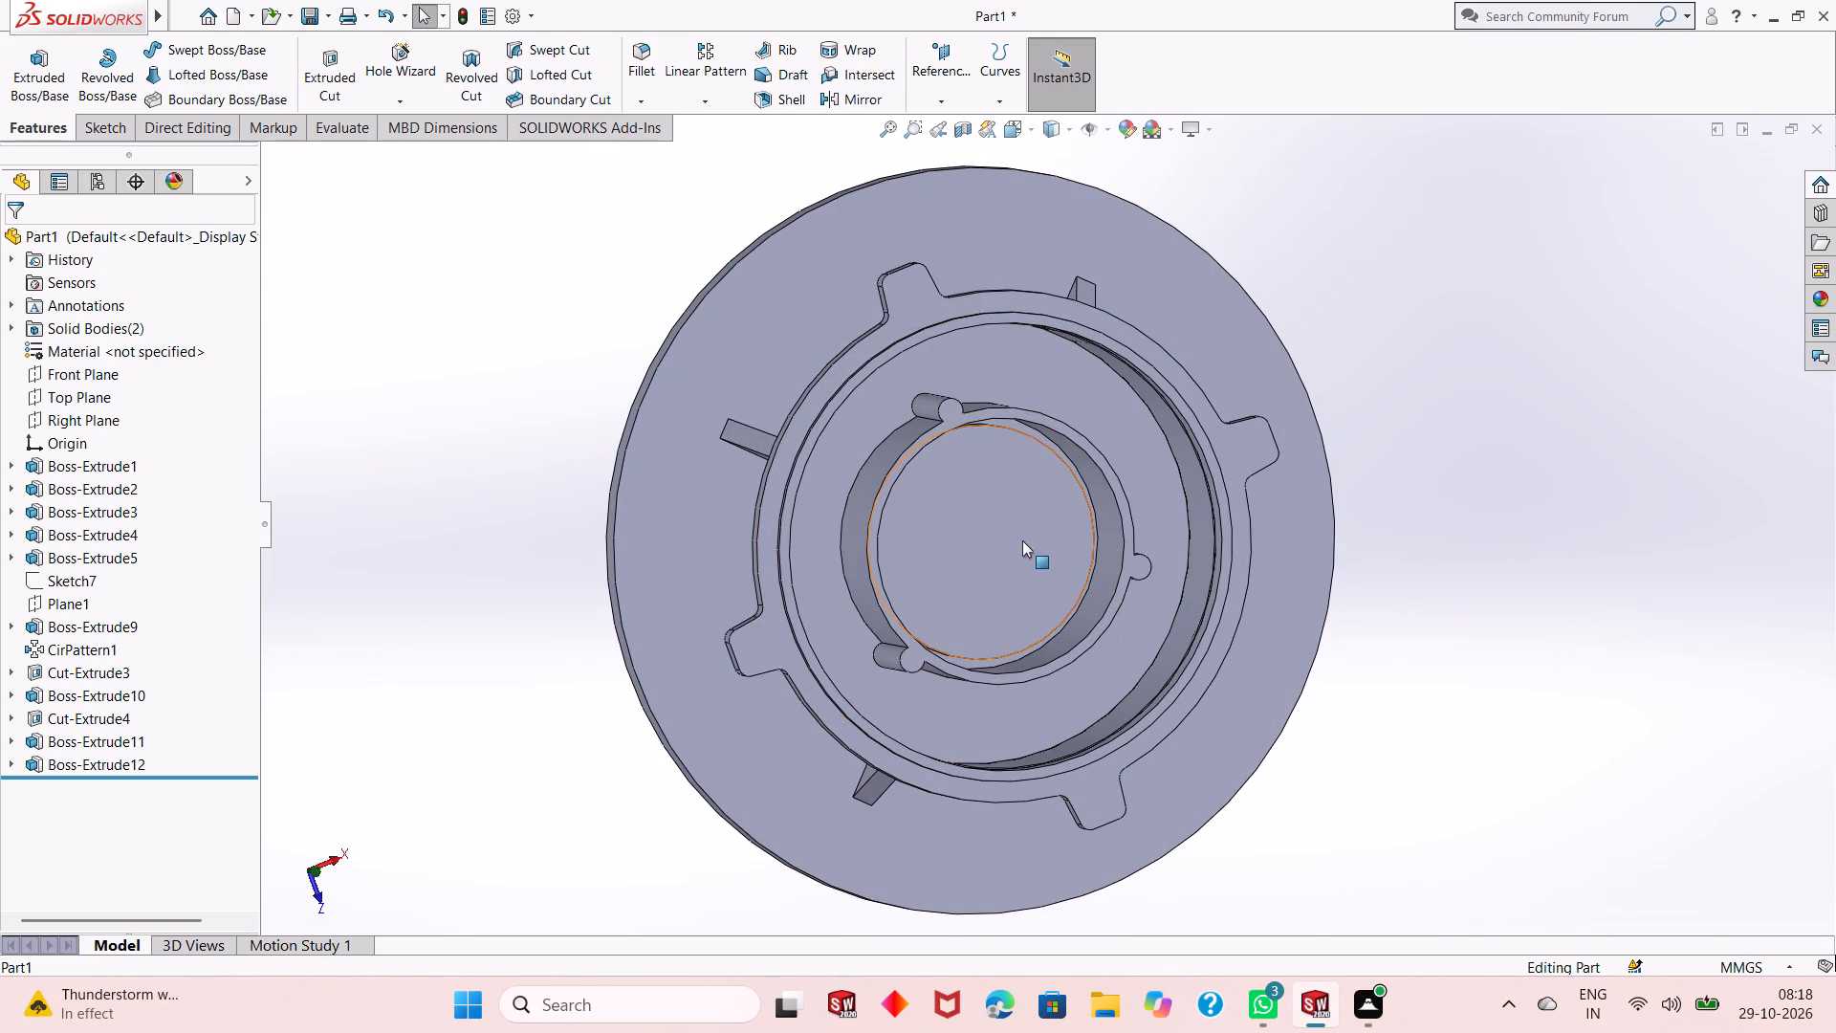
scroll(1018, 536, down, 2)
click(1002, 527)
click(1089, 473)
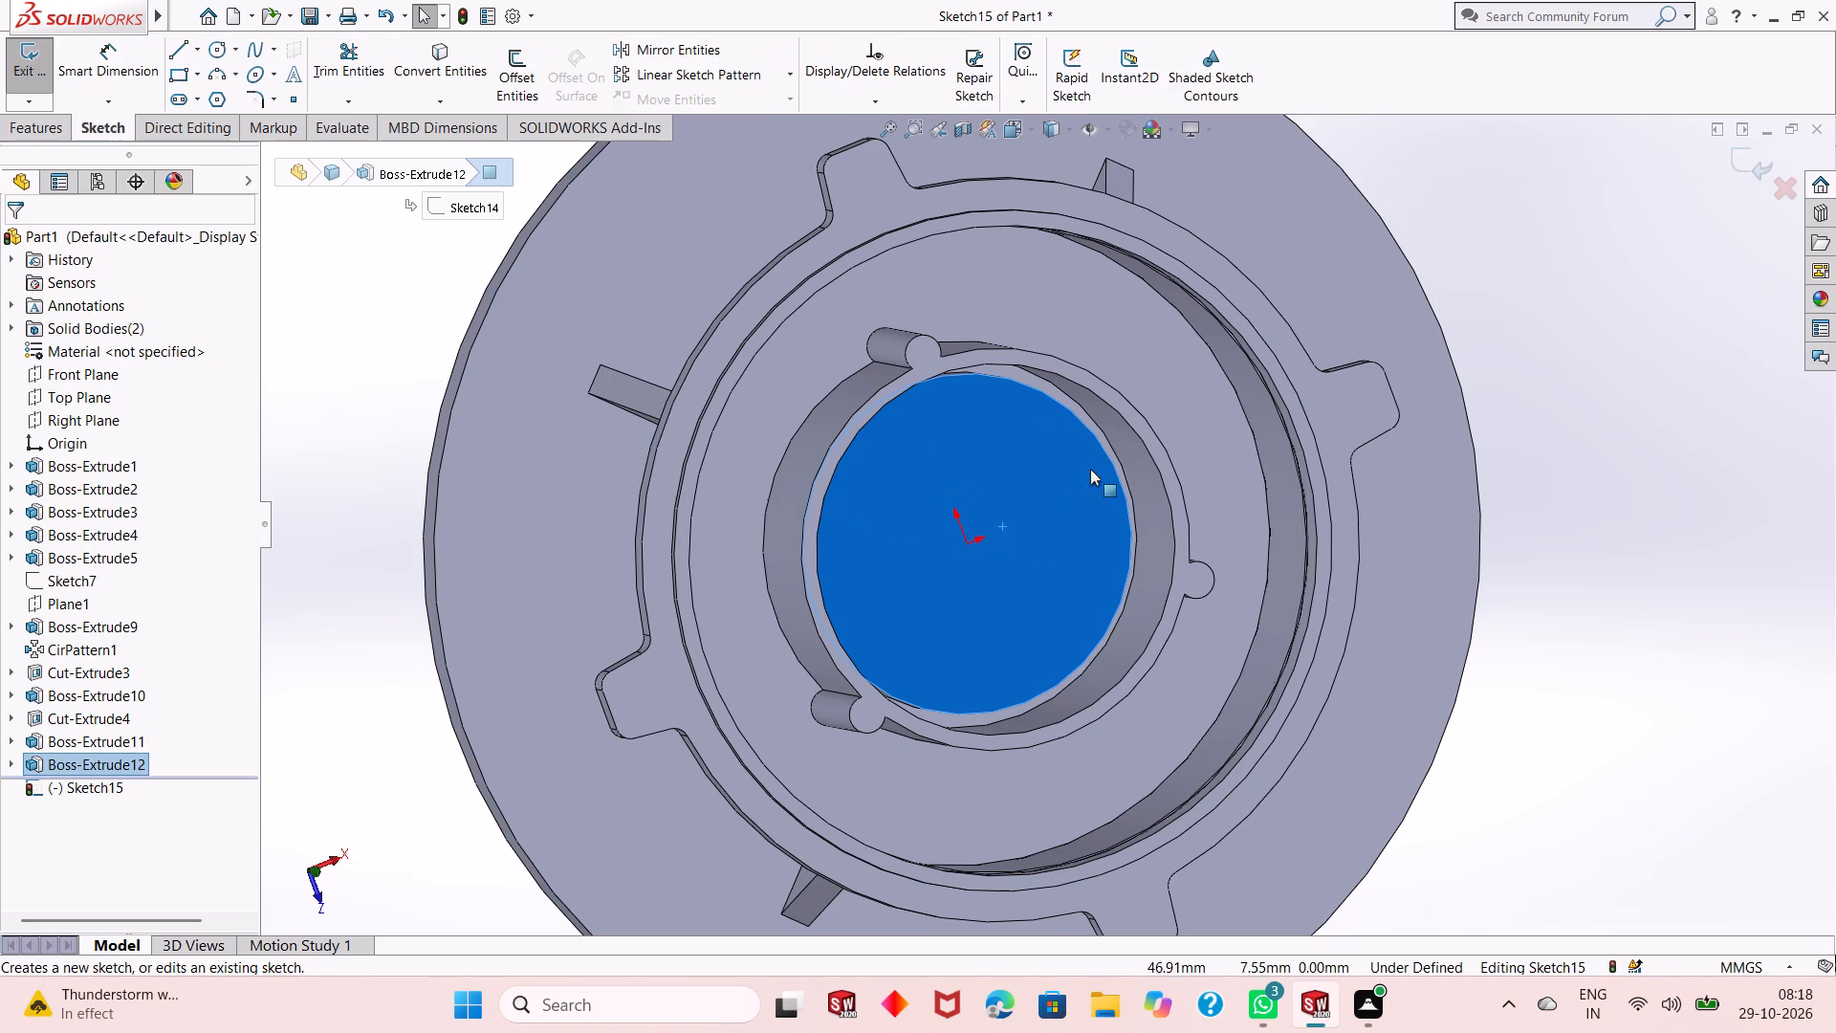
scroll(871, 553, up, 2)
middle_drag(995, 592, 980, 560)
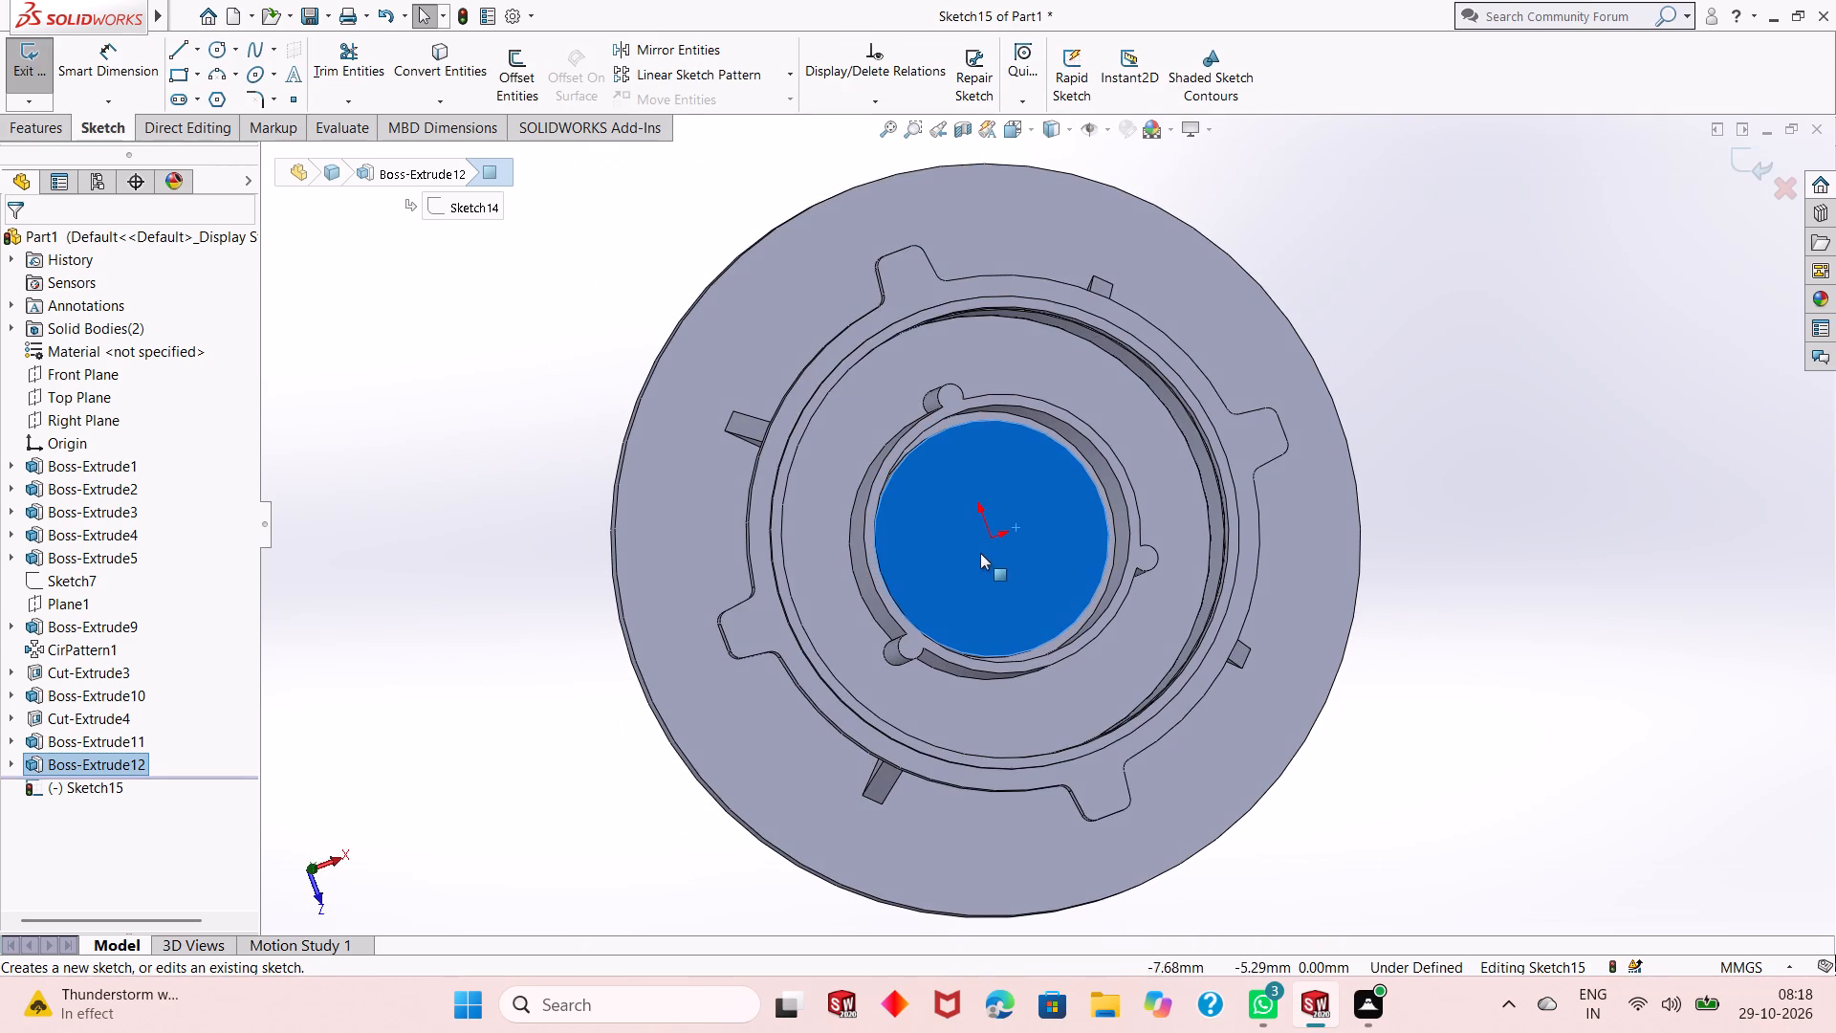
click(456, 420)
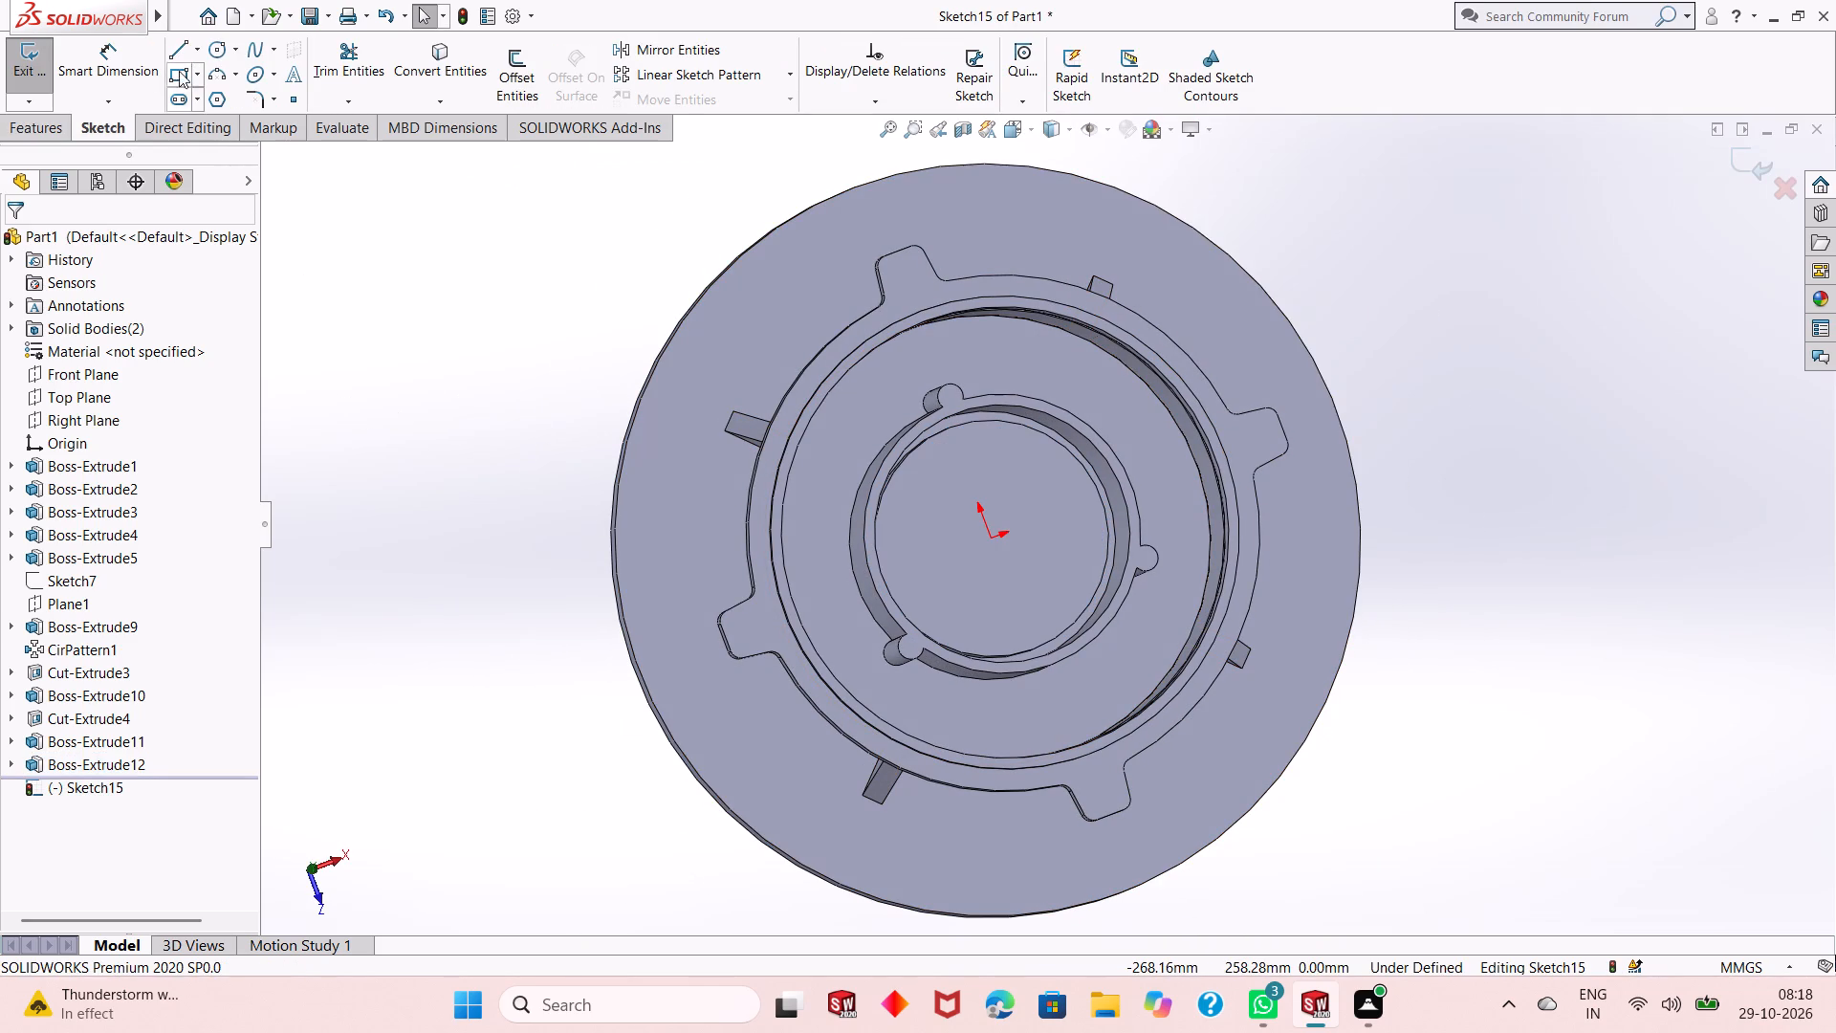
click(213, 50)
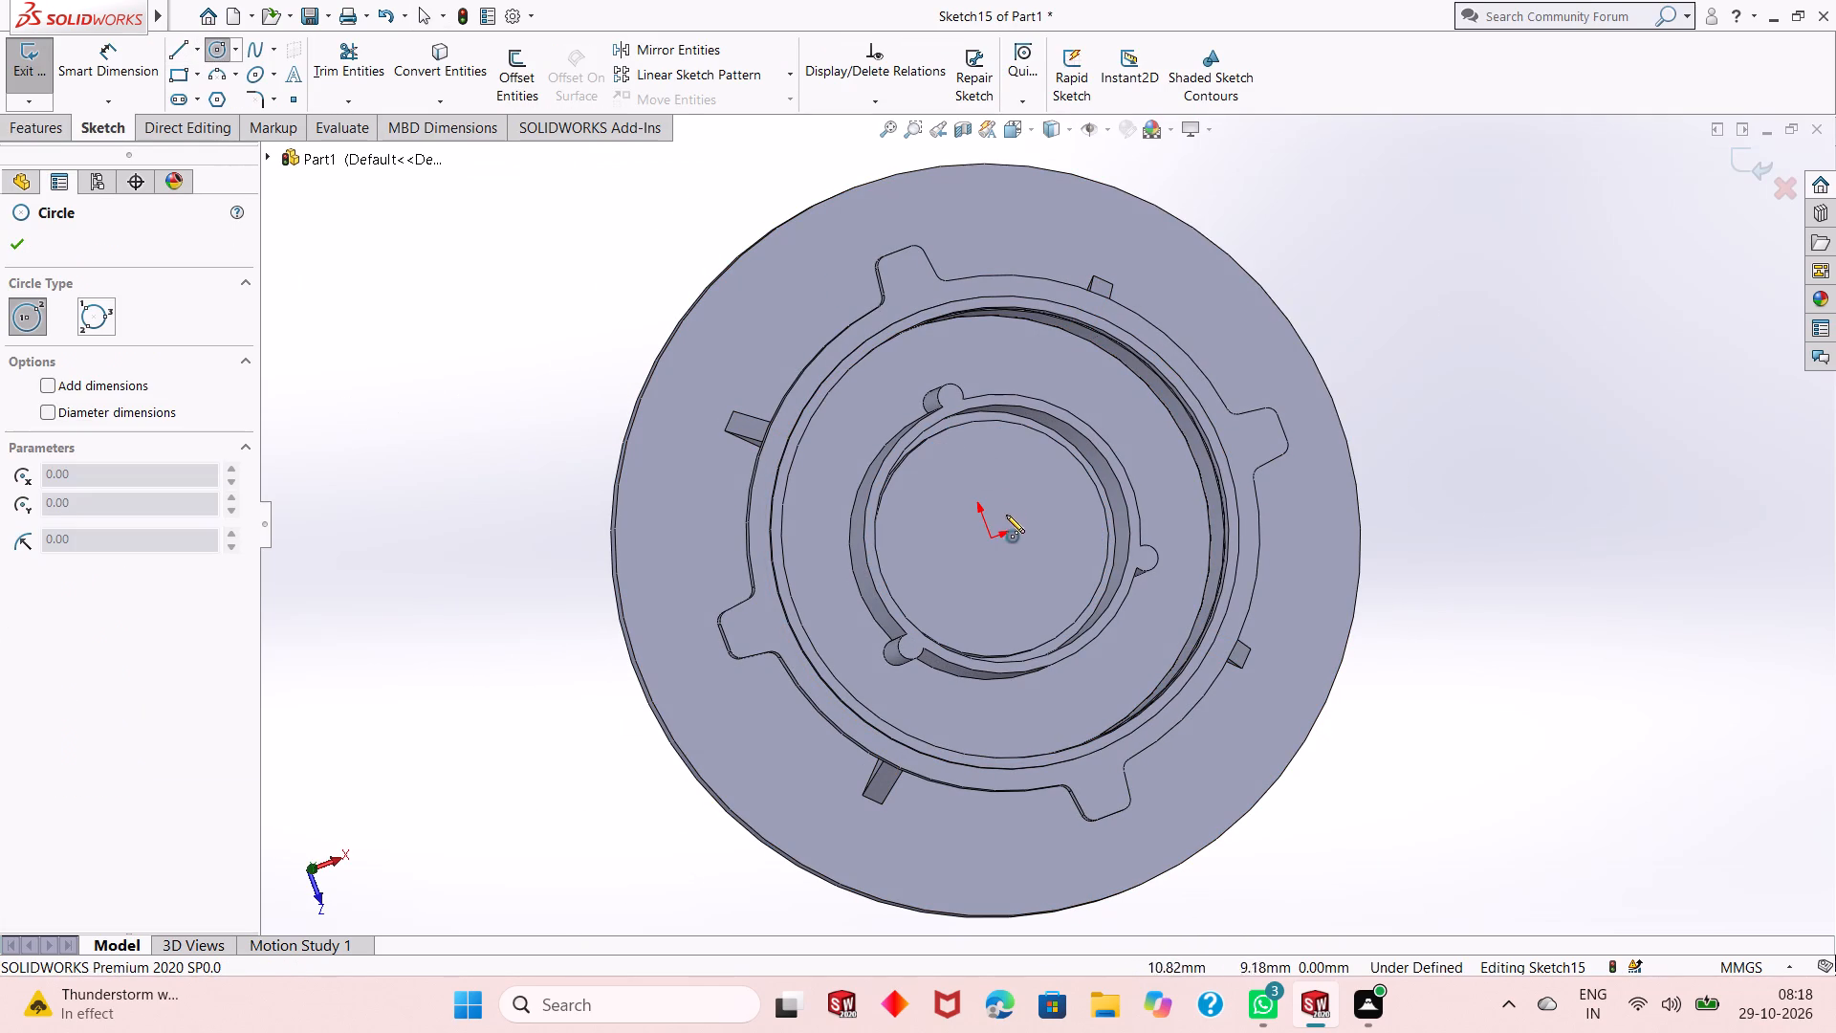
click(992, 535)
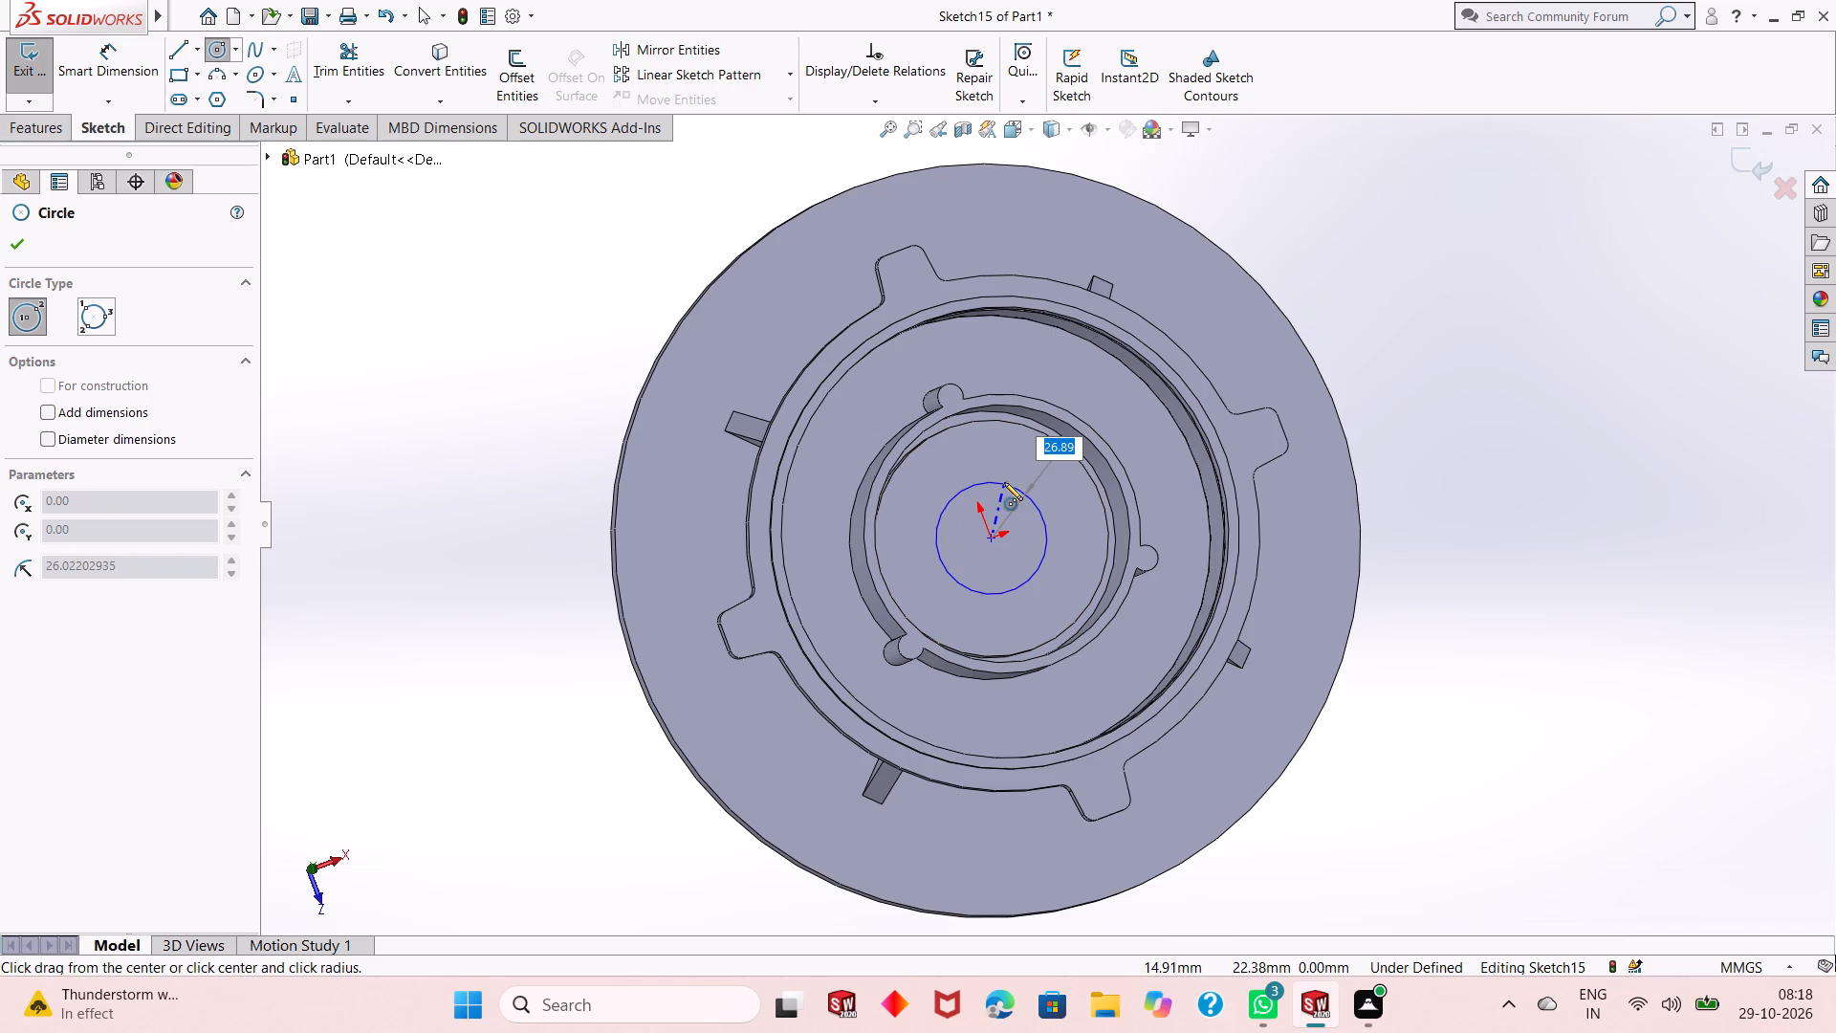
click(1006, 461)
right_click(410, 448)
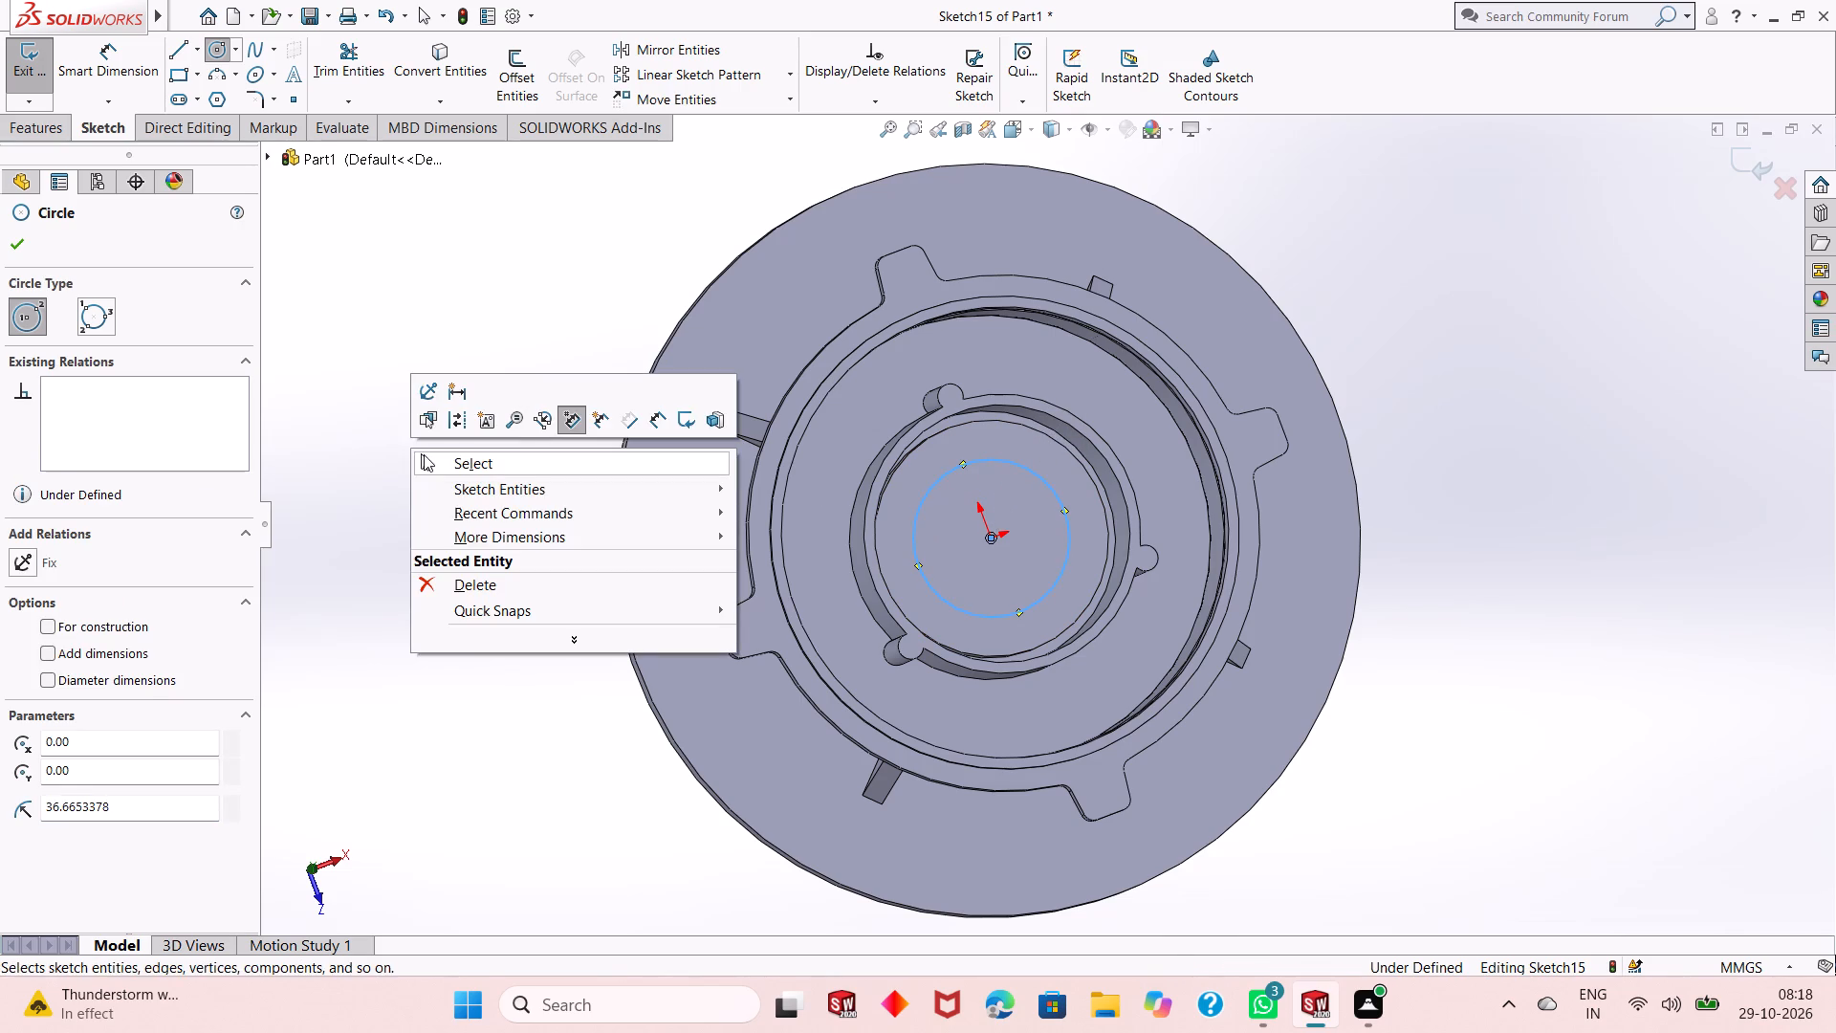
click(425, 455)
Dimension the circle on the 110 mm disc's top face to a diameter of 66 mm.
click(113, 58)
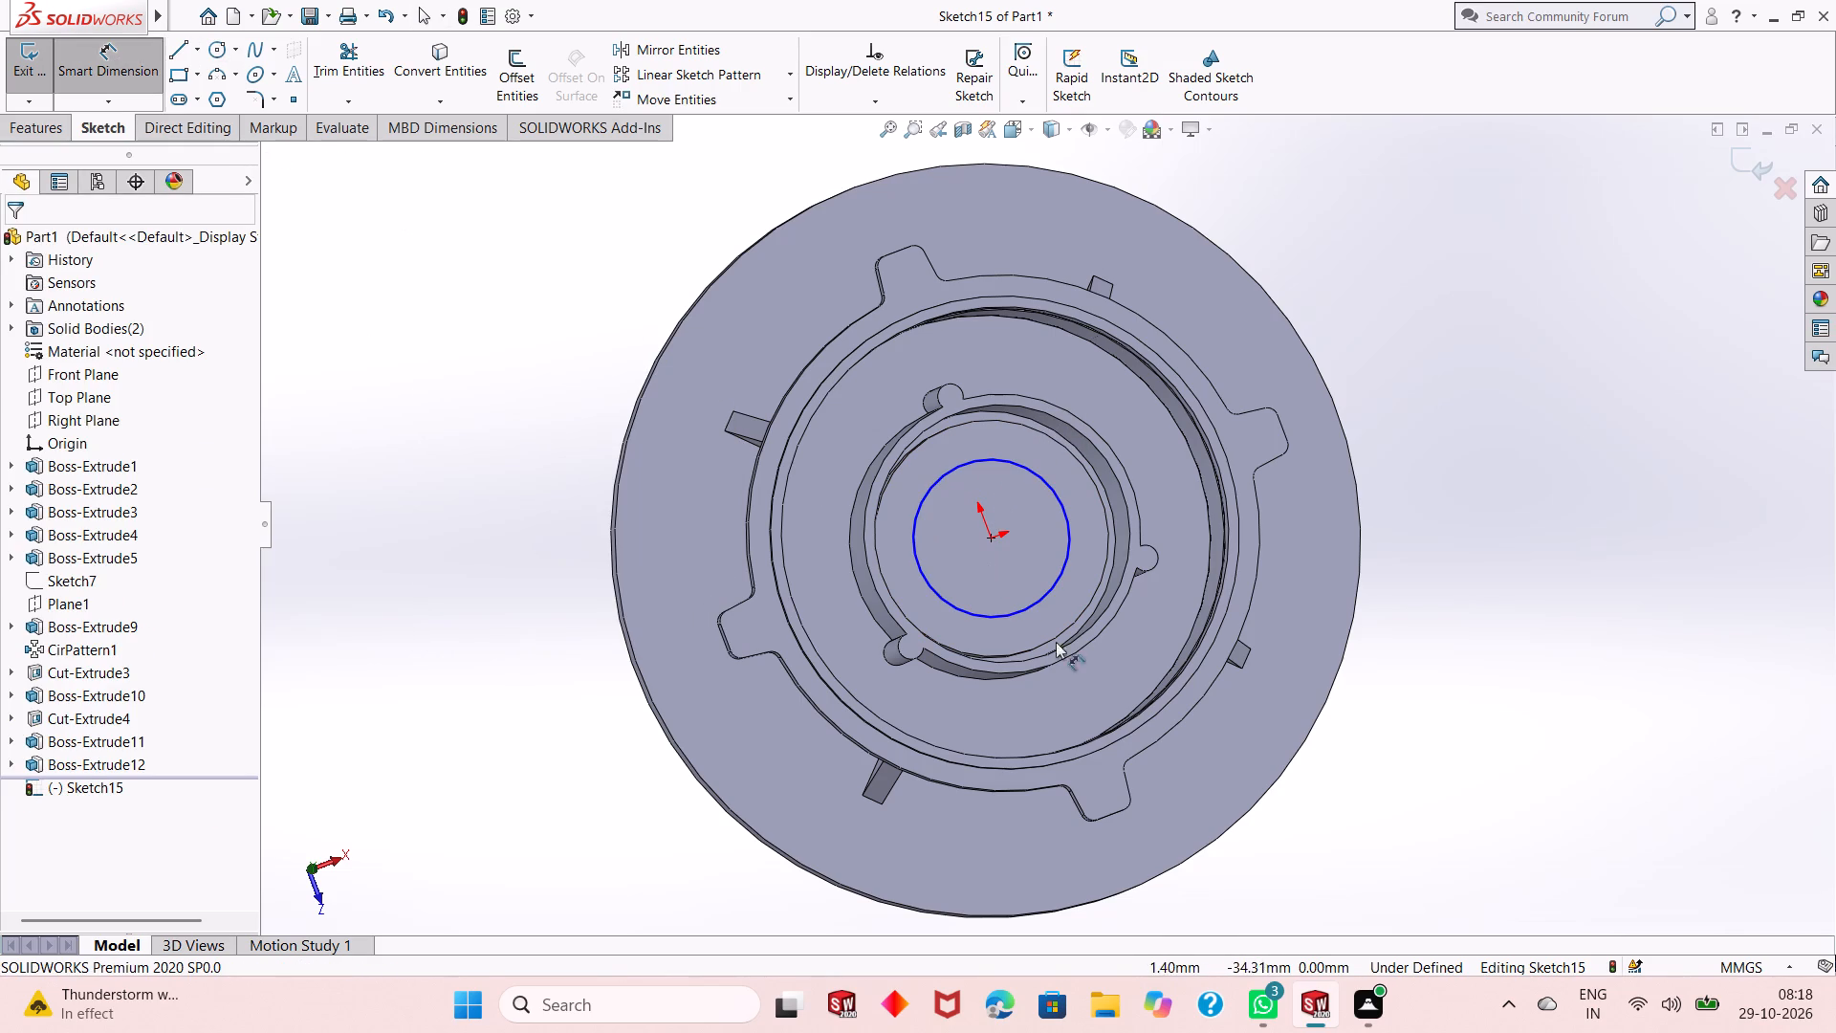
click(1042, 597)
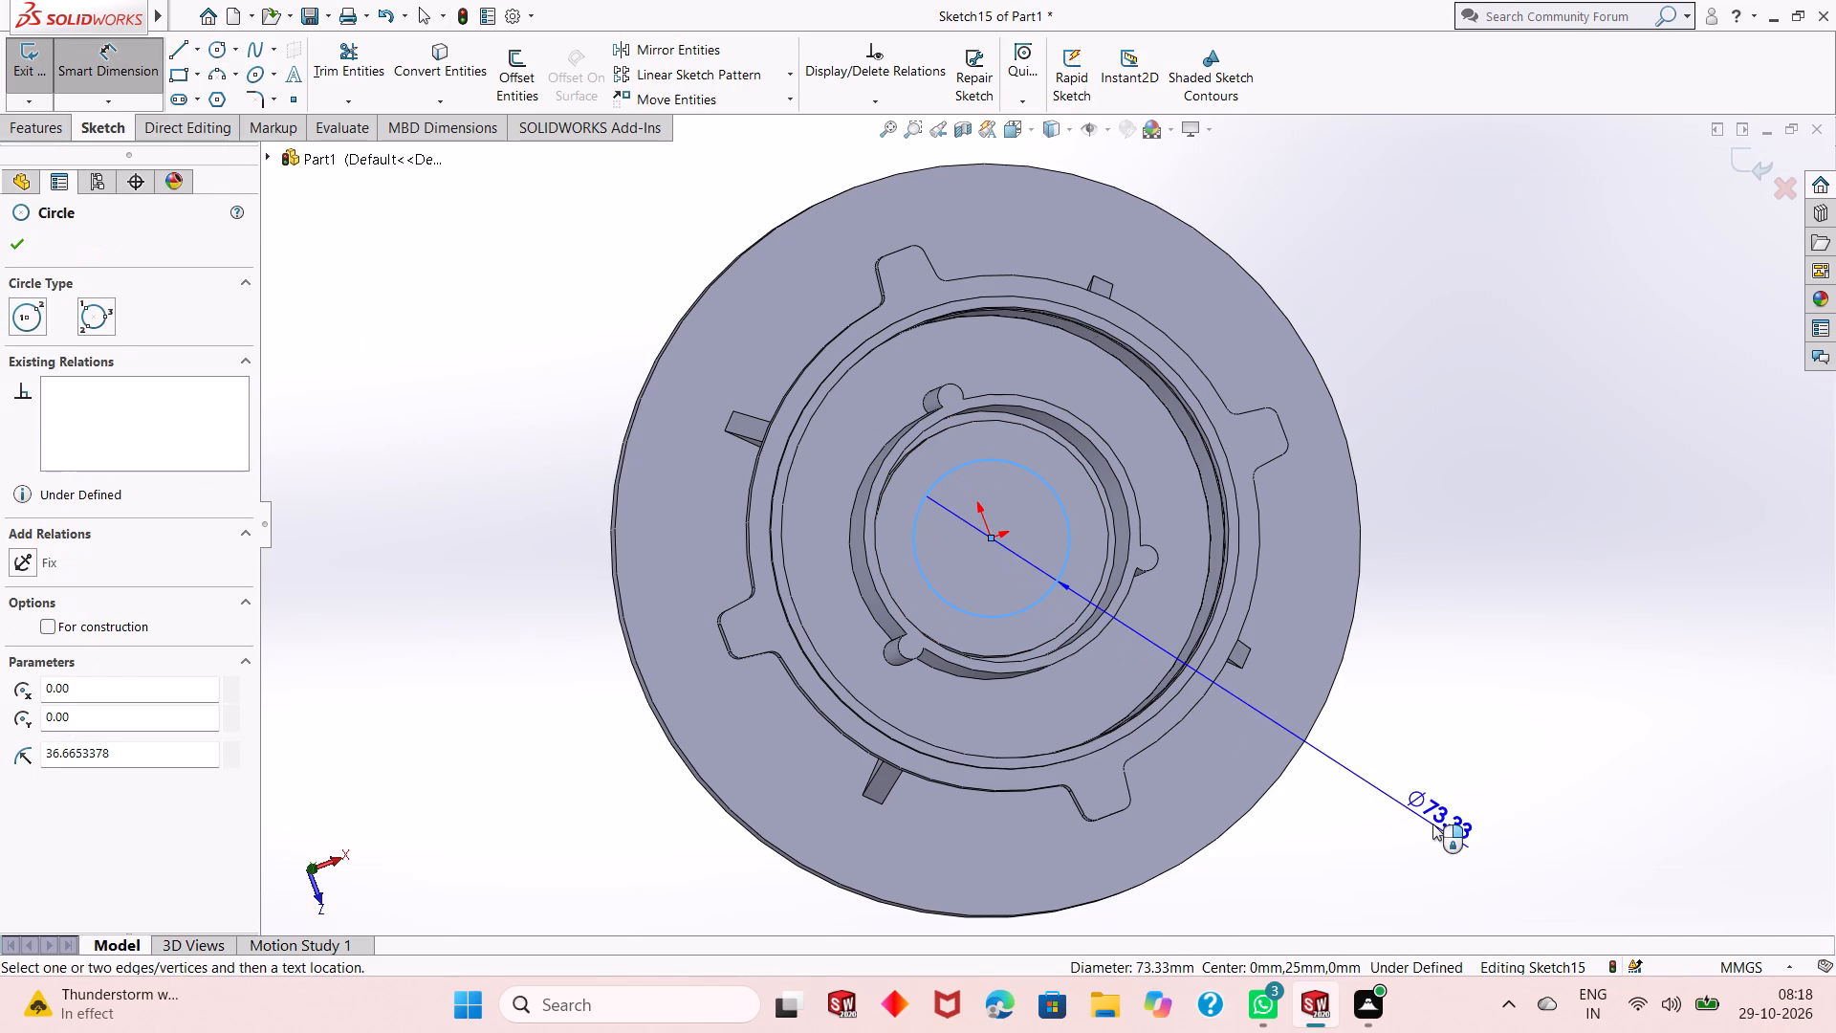
click(1433, 824)
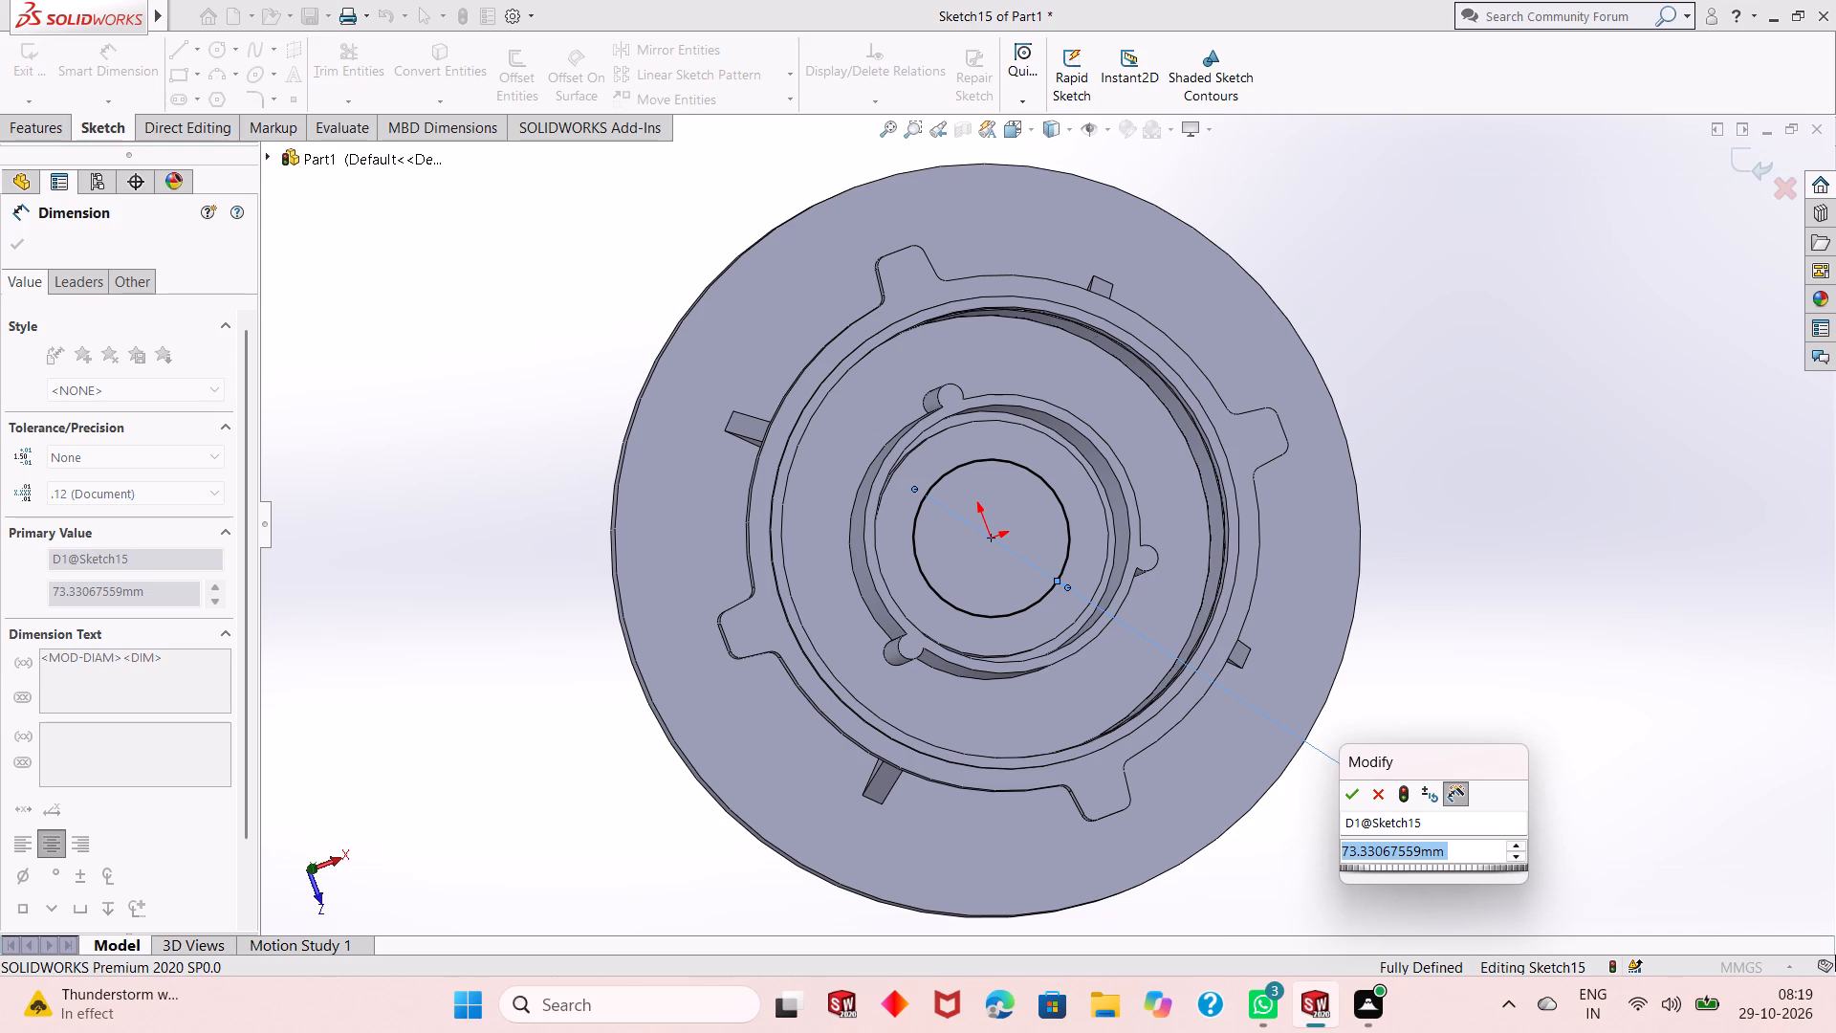
text(66)
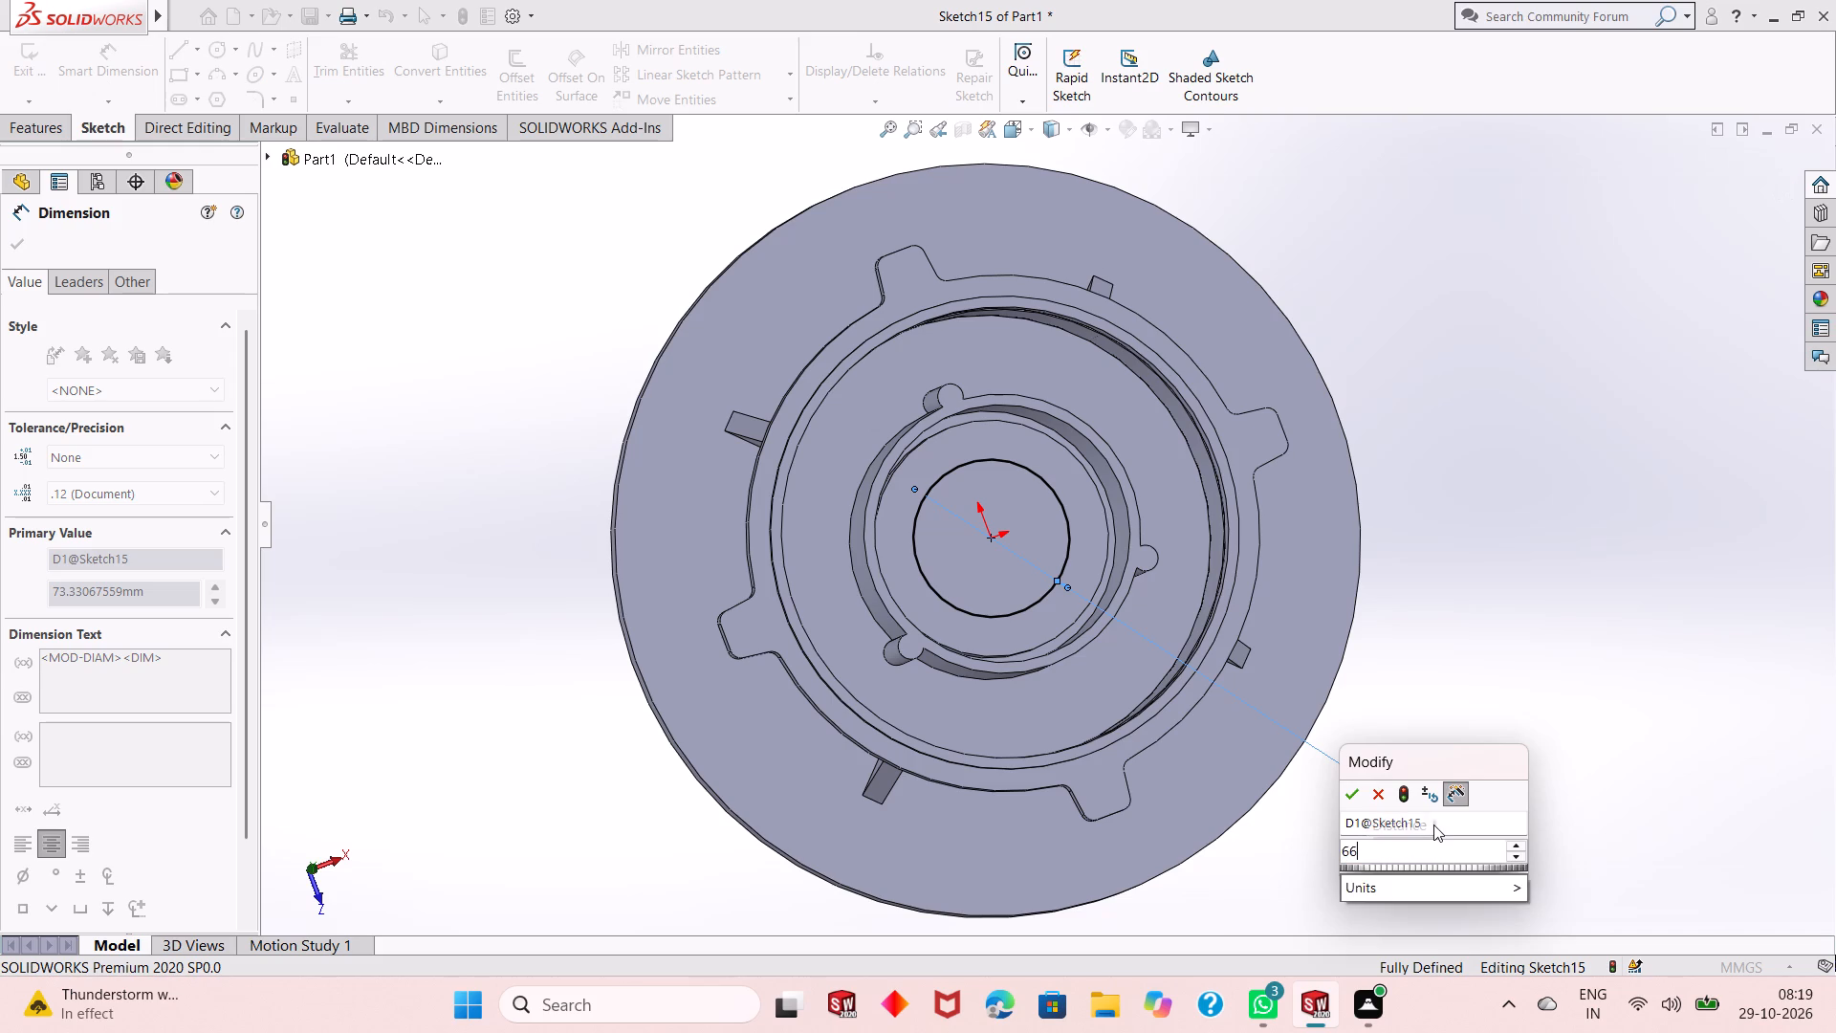
key(Return)
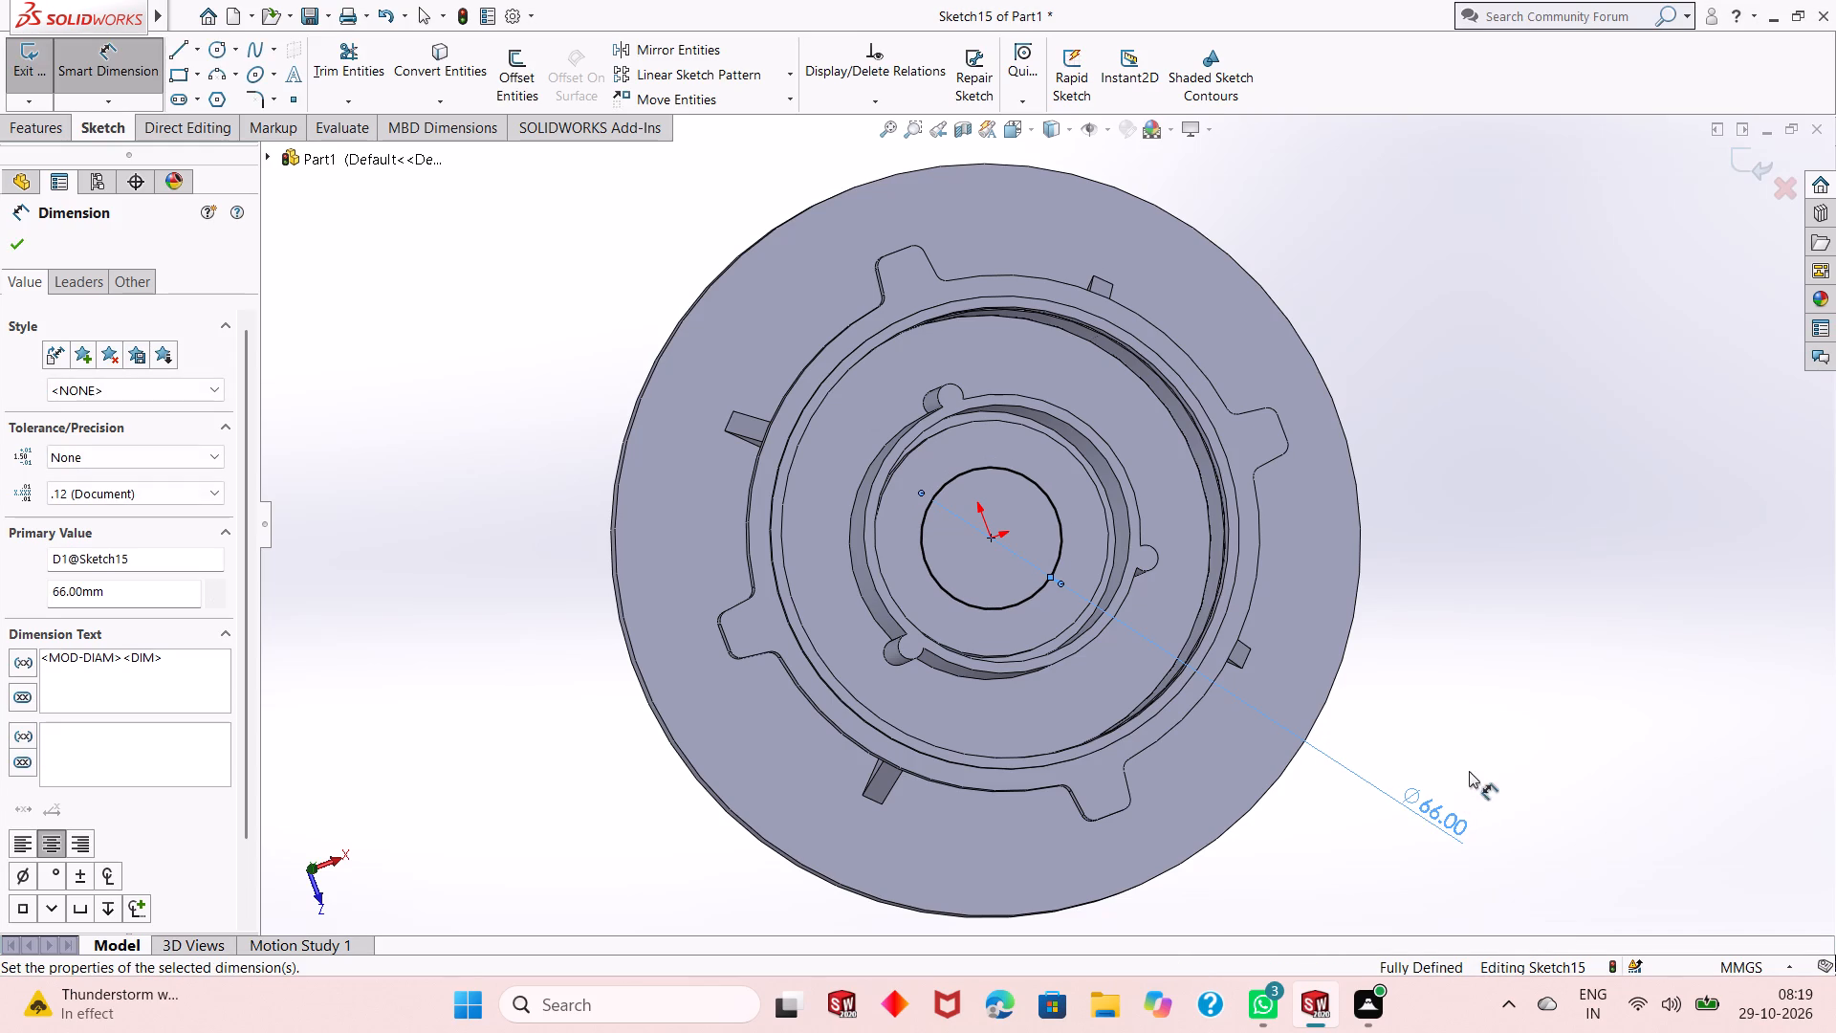
right_click(1457, 407)
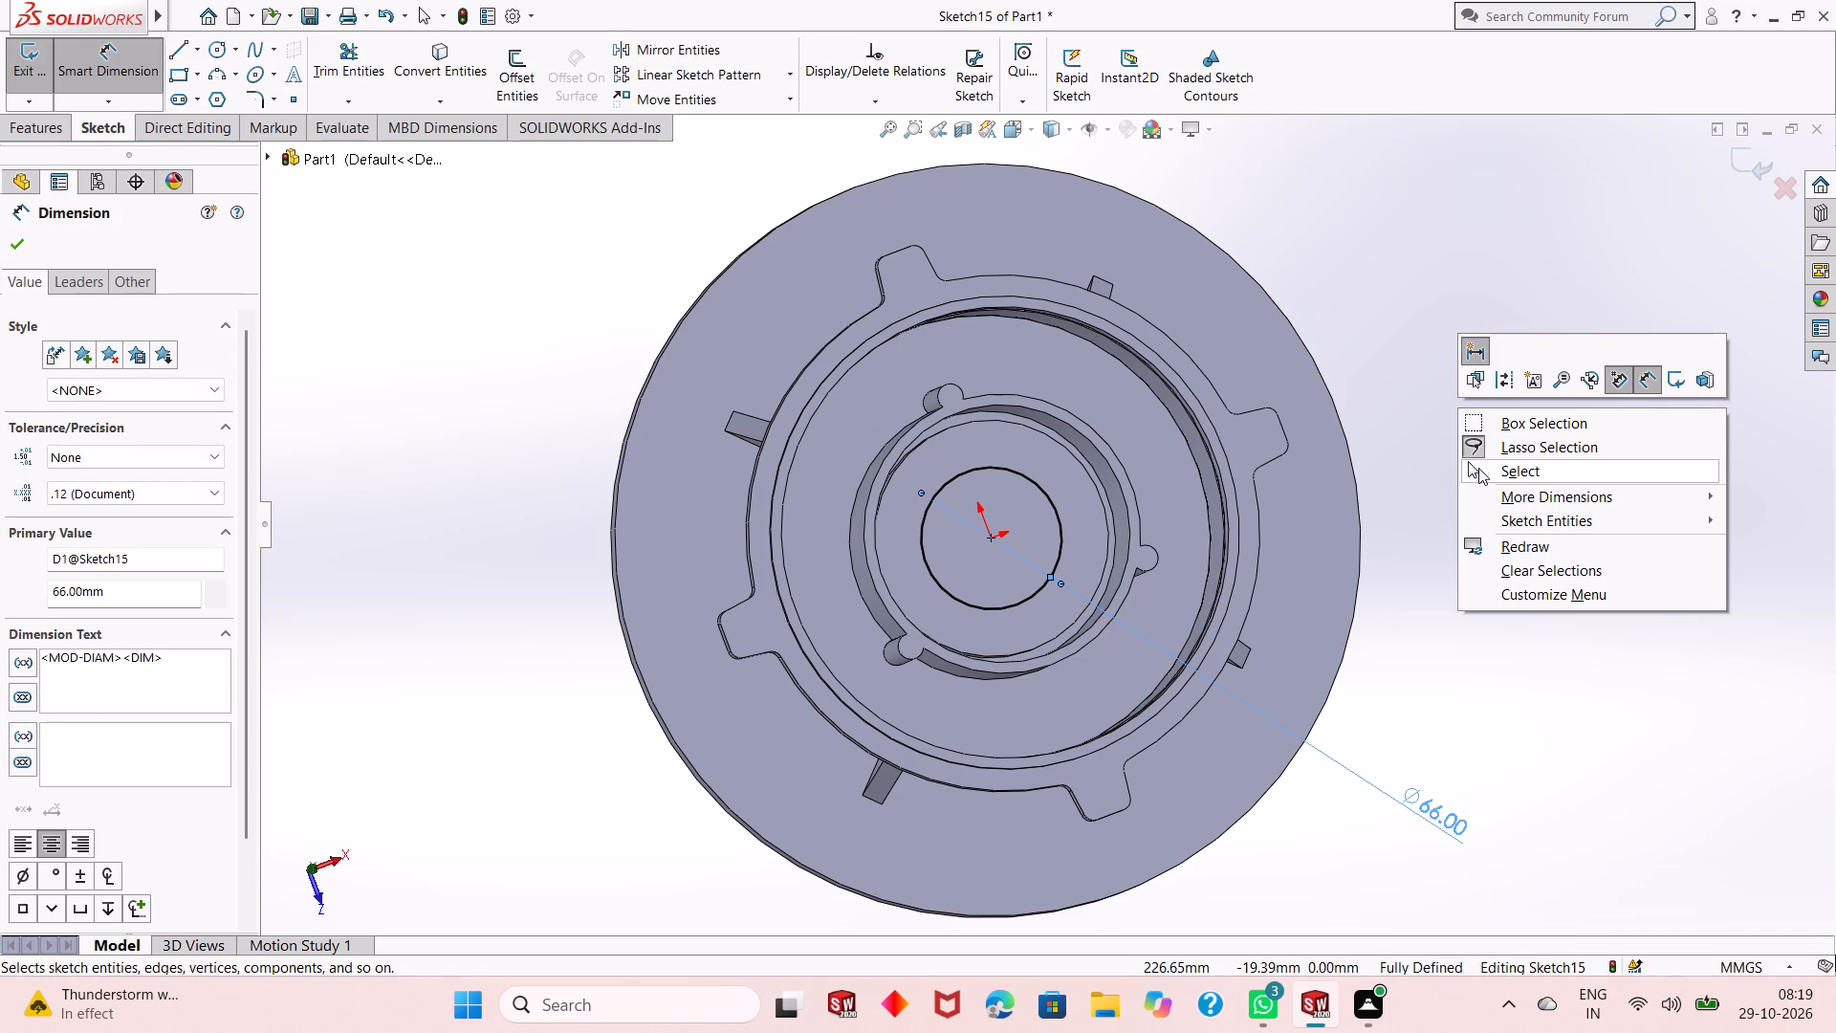
click(1478, 468)
Cut-extrude the 66 mm circle down through the disc and base using the Up To Next end condition.
click(55, 128)
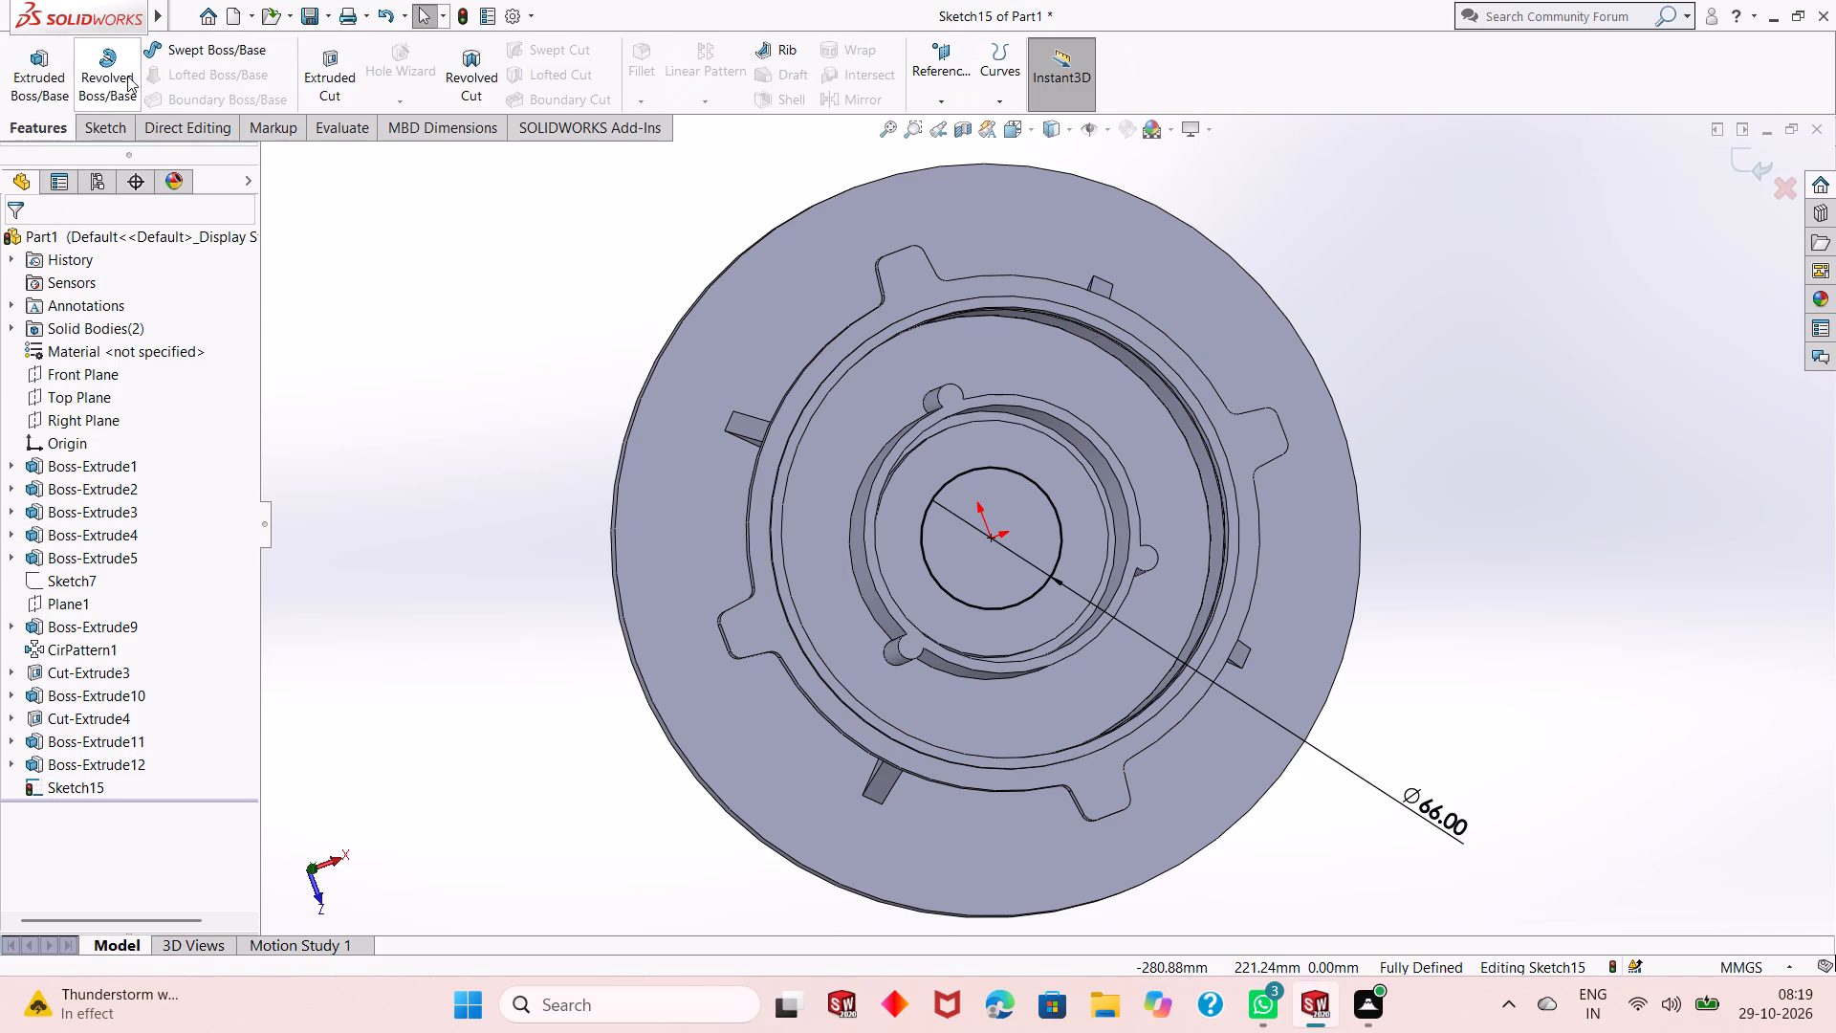
click(326, 65)
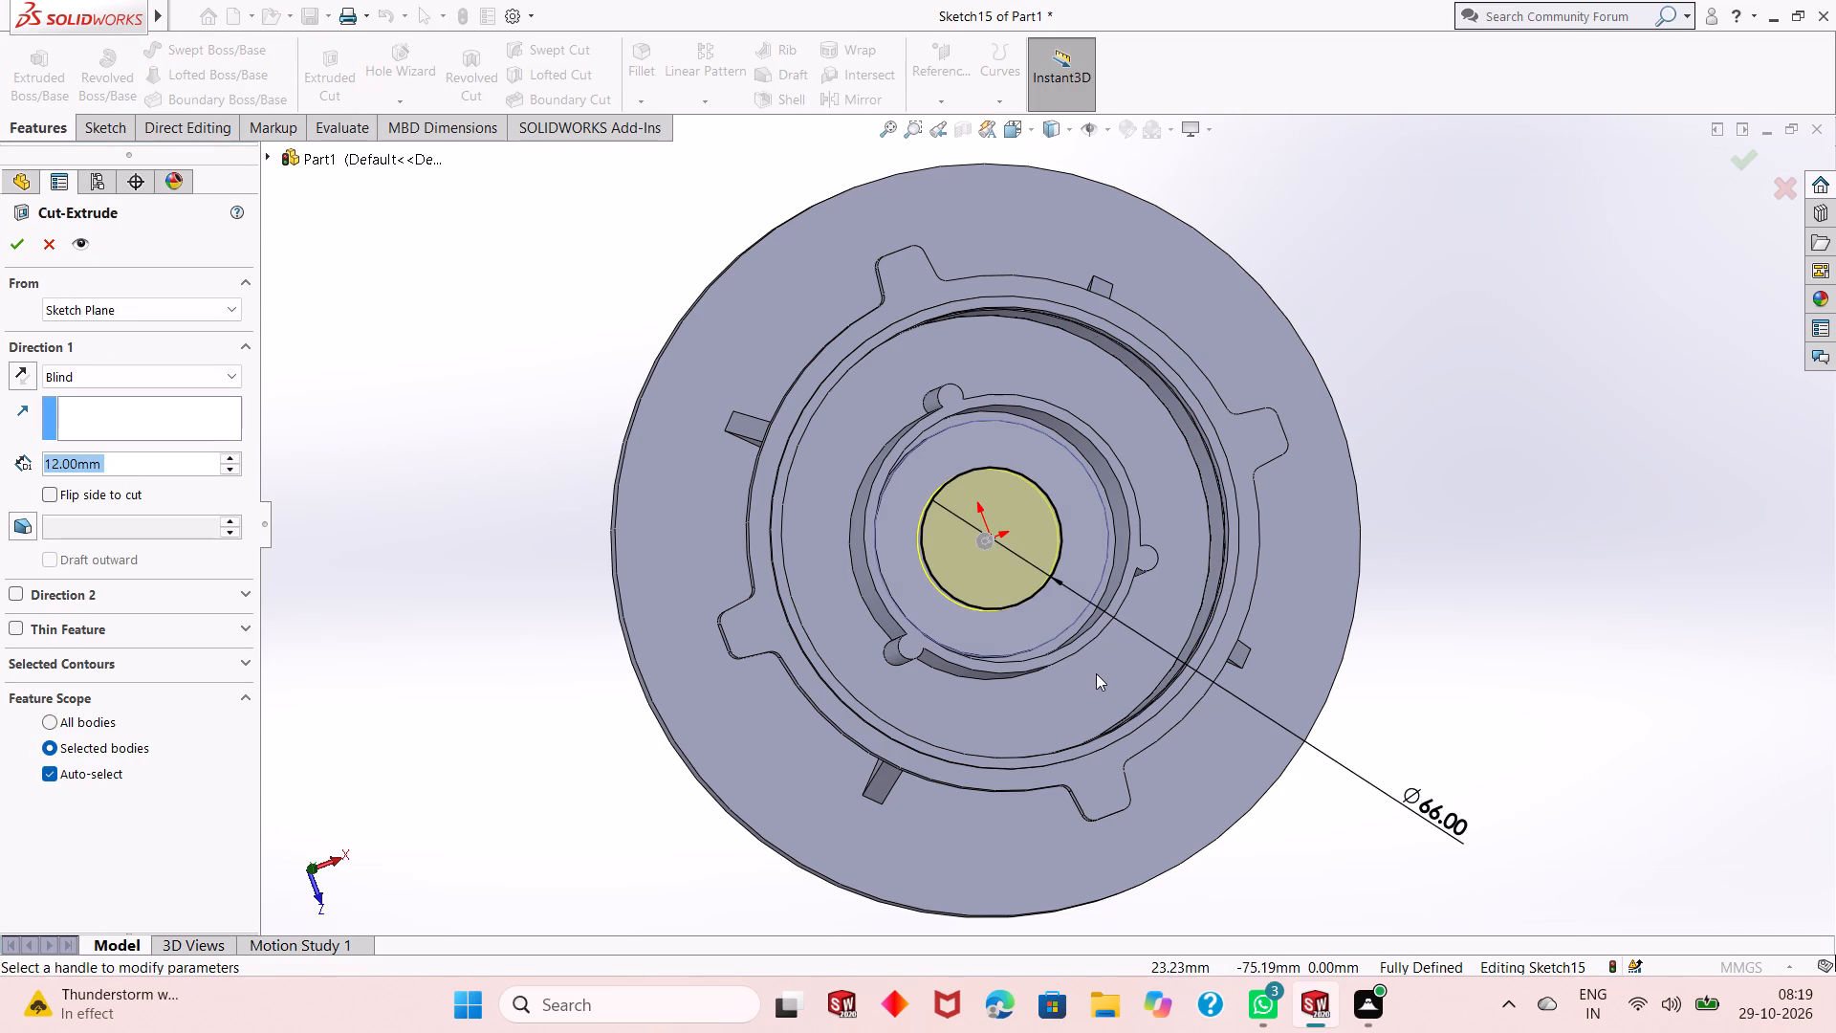
middle_drag(1096, 674, 1374, 610)
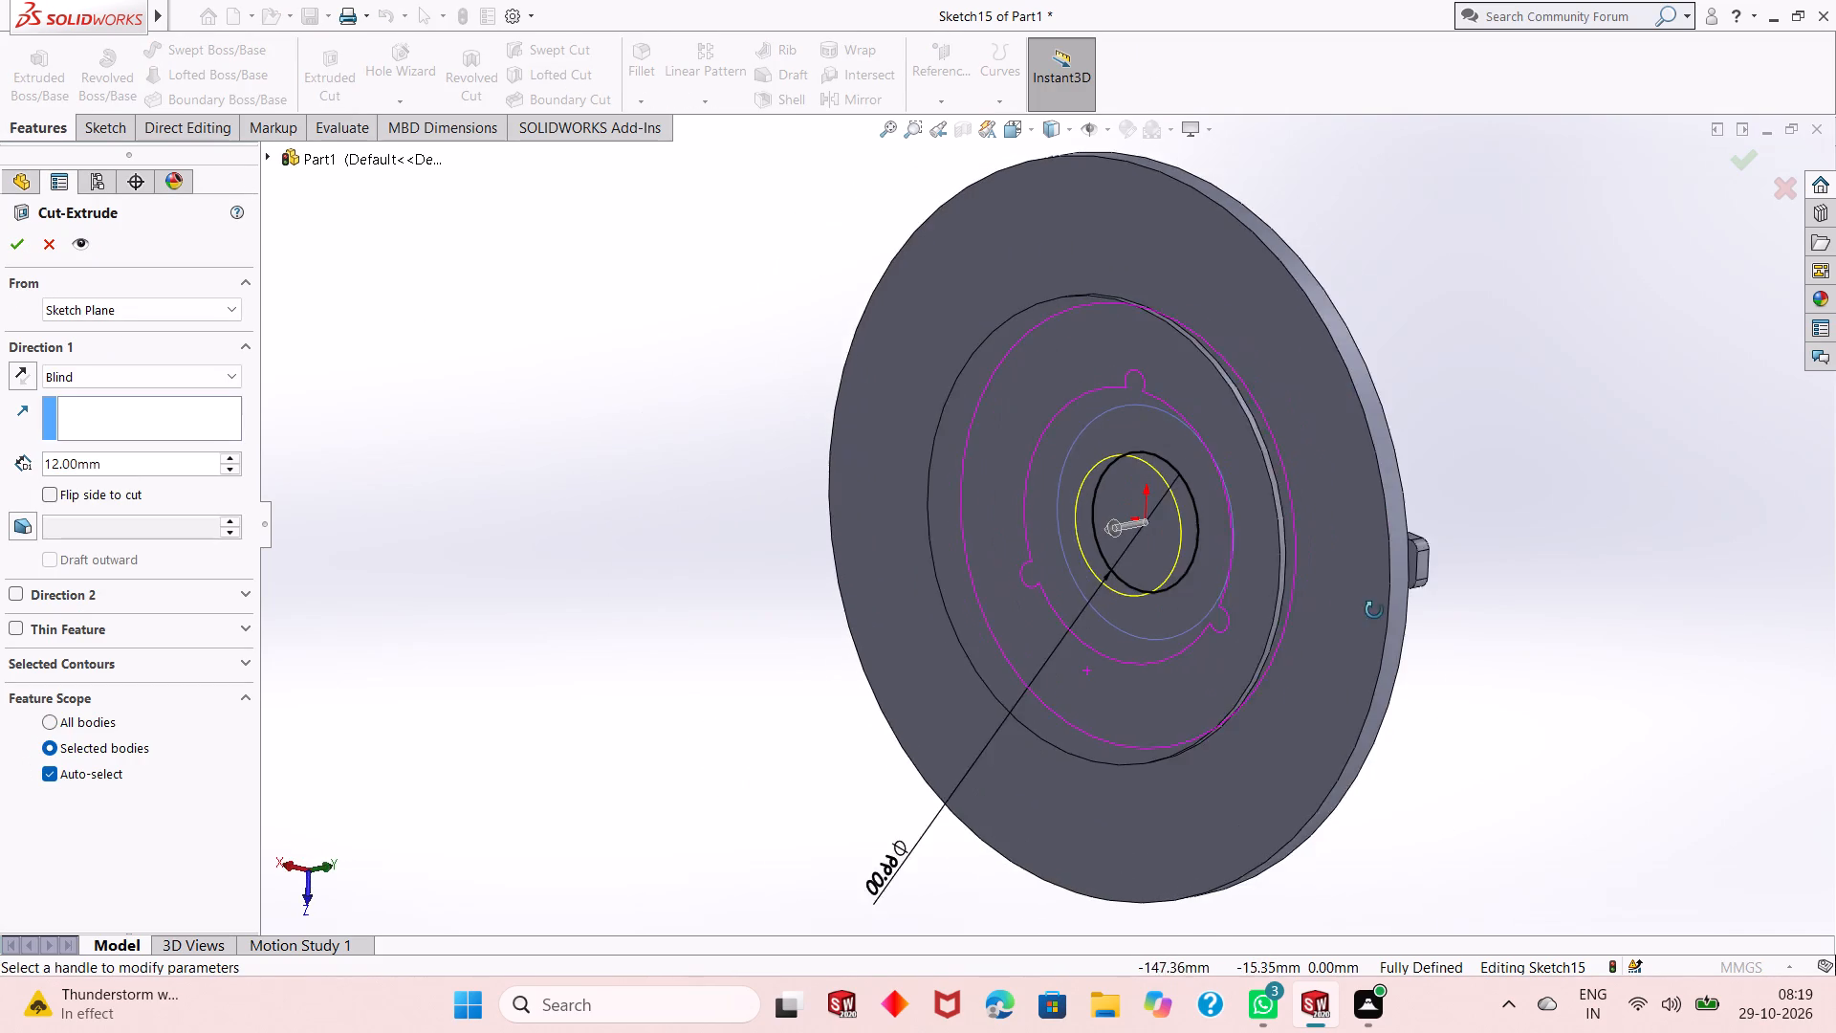
middle_drag(1374, 610, 1397, 610)
middle_click(1388, 618)
middle_drag(1363, 643, 1335, 664)
middle_drag(1322, 671, 1260, 714)
middle_click(1226, 738)
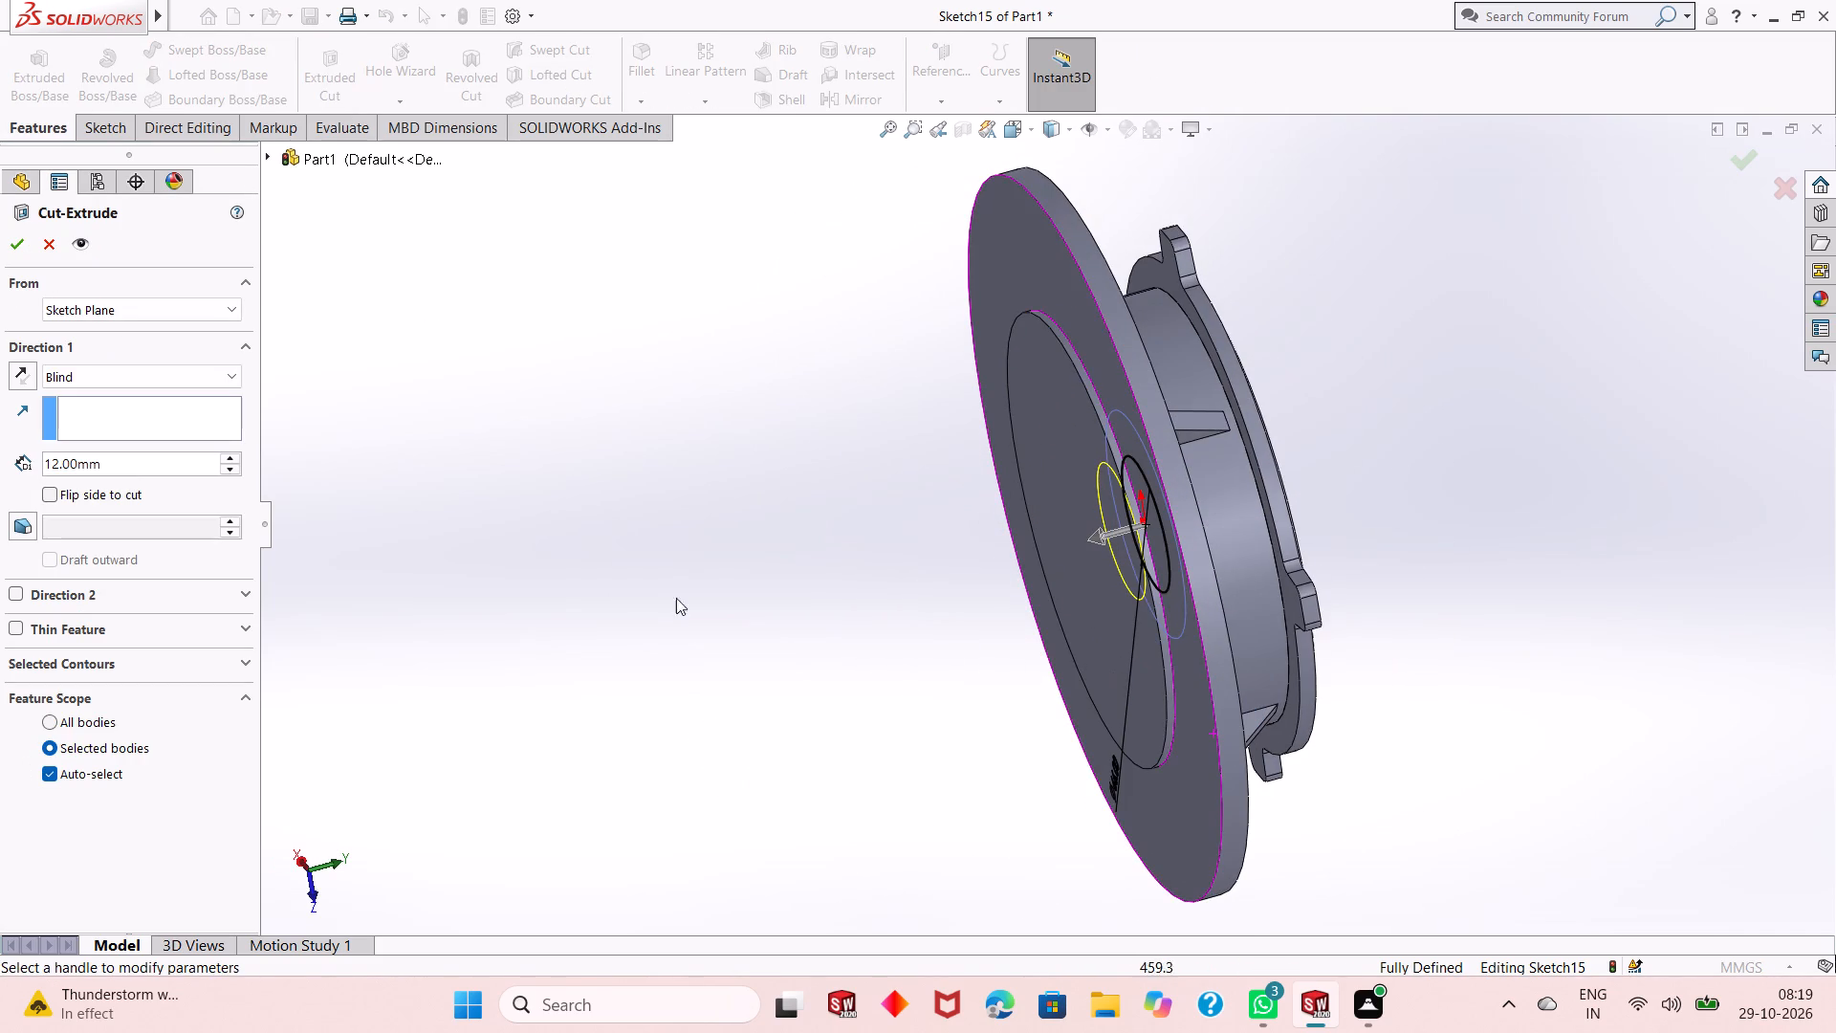
click(135, 371)
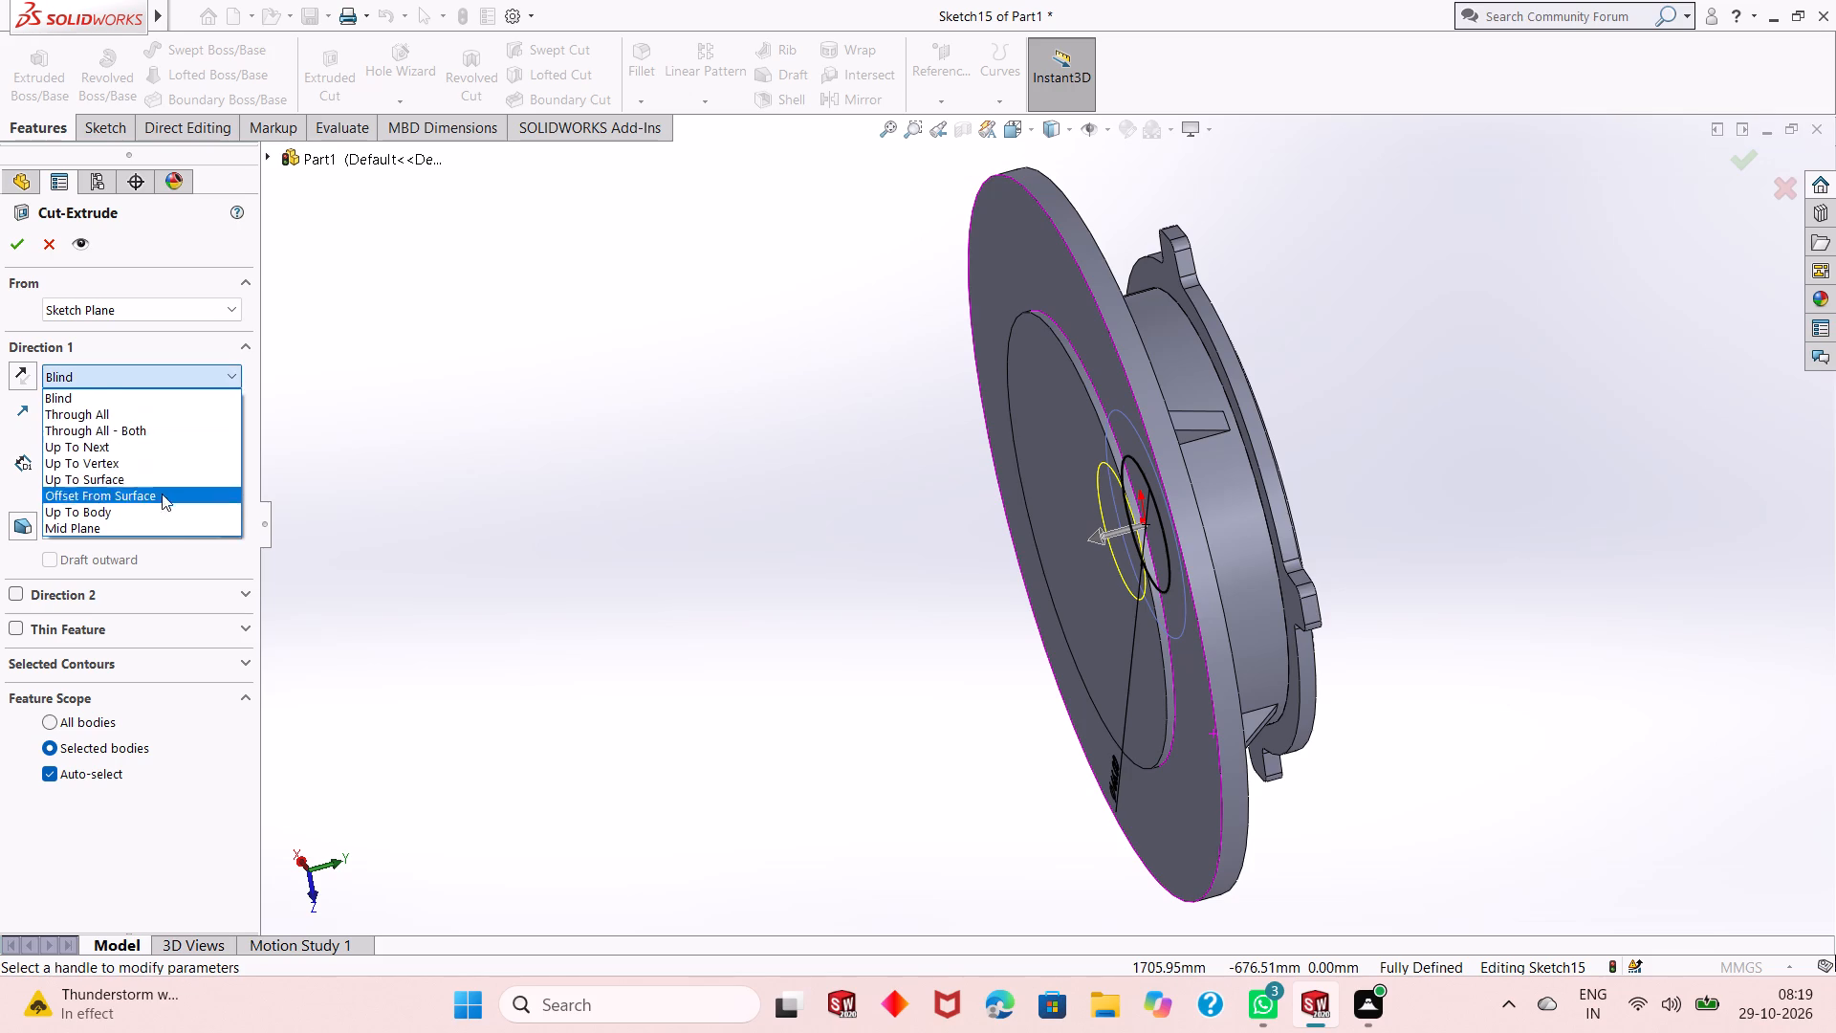
click(168, 443)
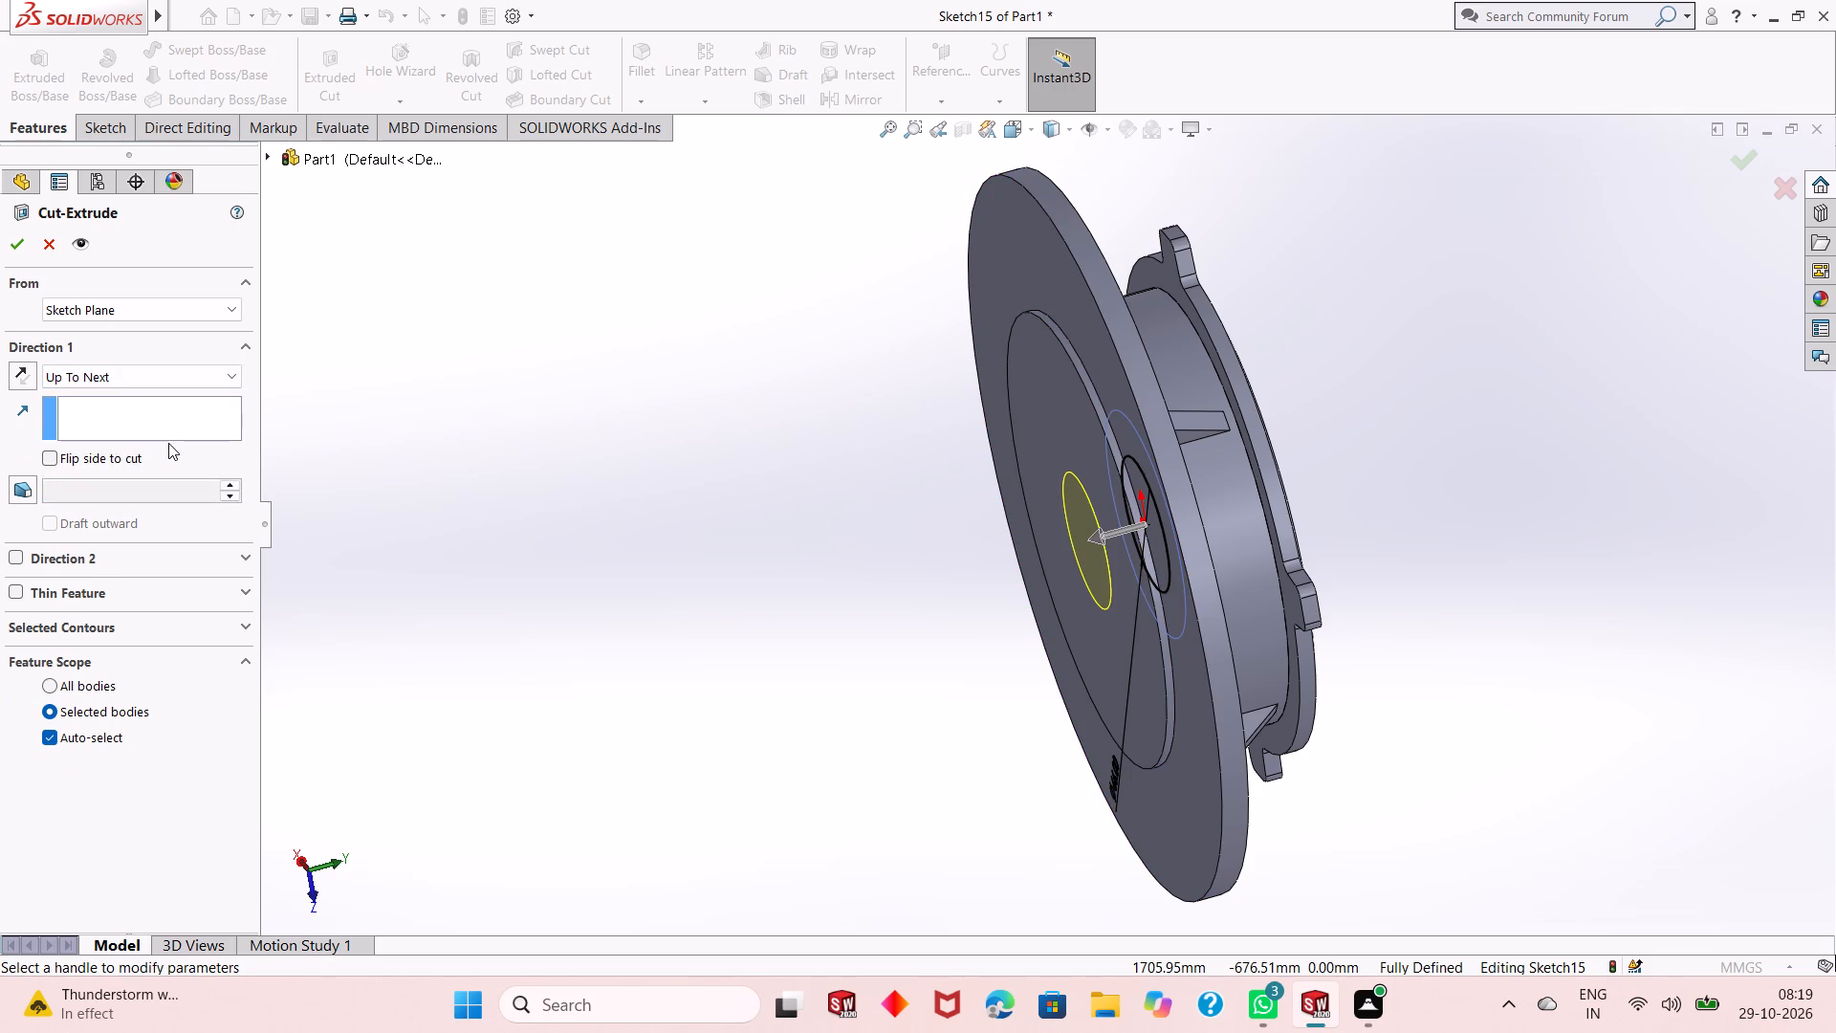
click(19, 240)
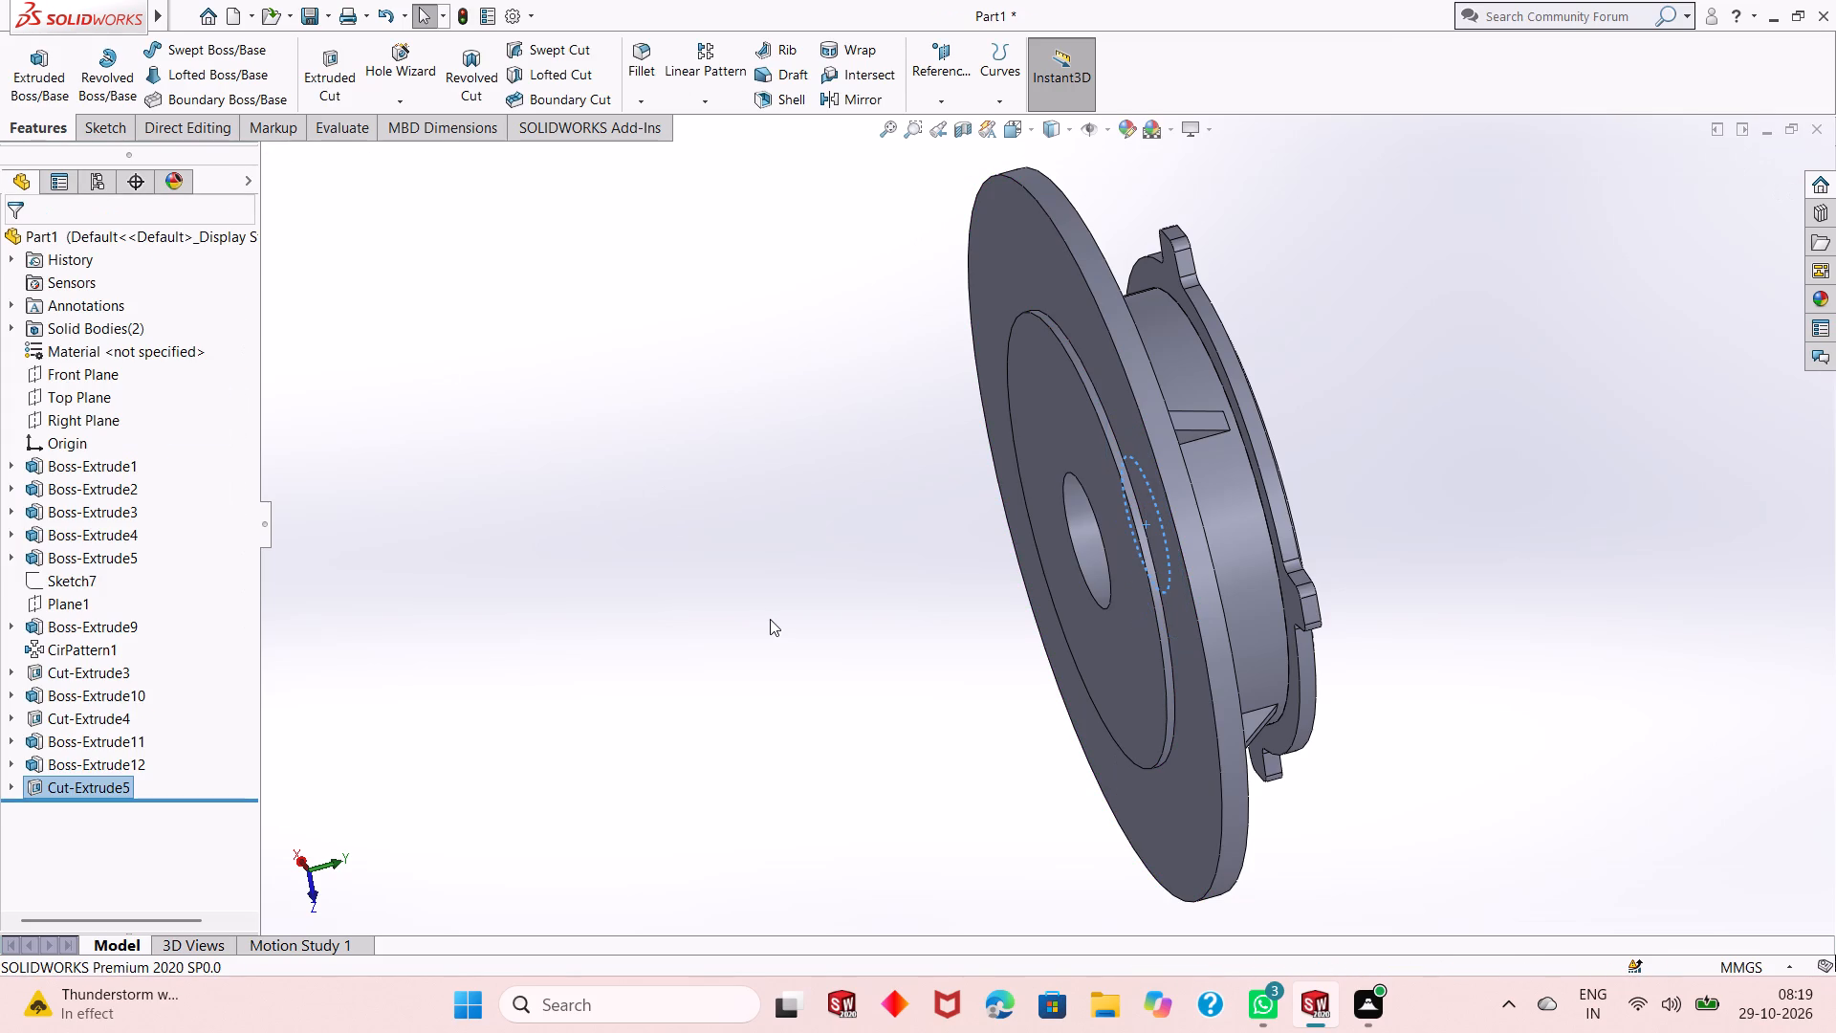
click(771, 620)
Examine the central hole, hollow boss and toothed ring from several angles and distances.
middle_drag(986, 654, 863, 720)
middle_drag(862, 721, 820, 727)
scroll(832, 694, up, 2)
middle_drag(929, 666, 912, 544)
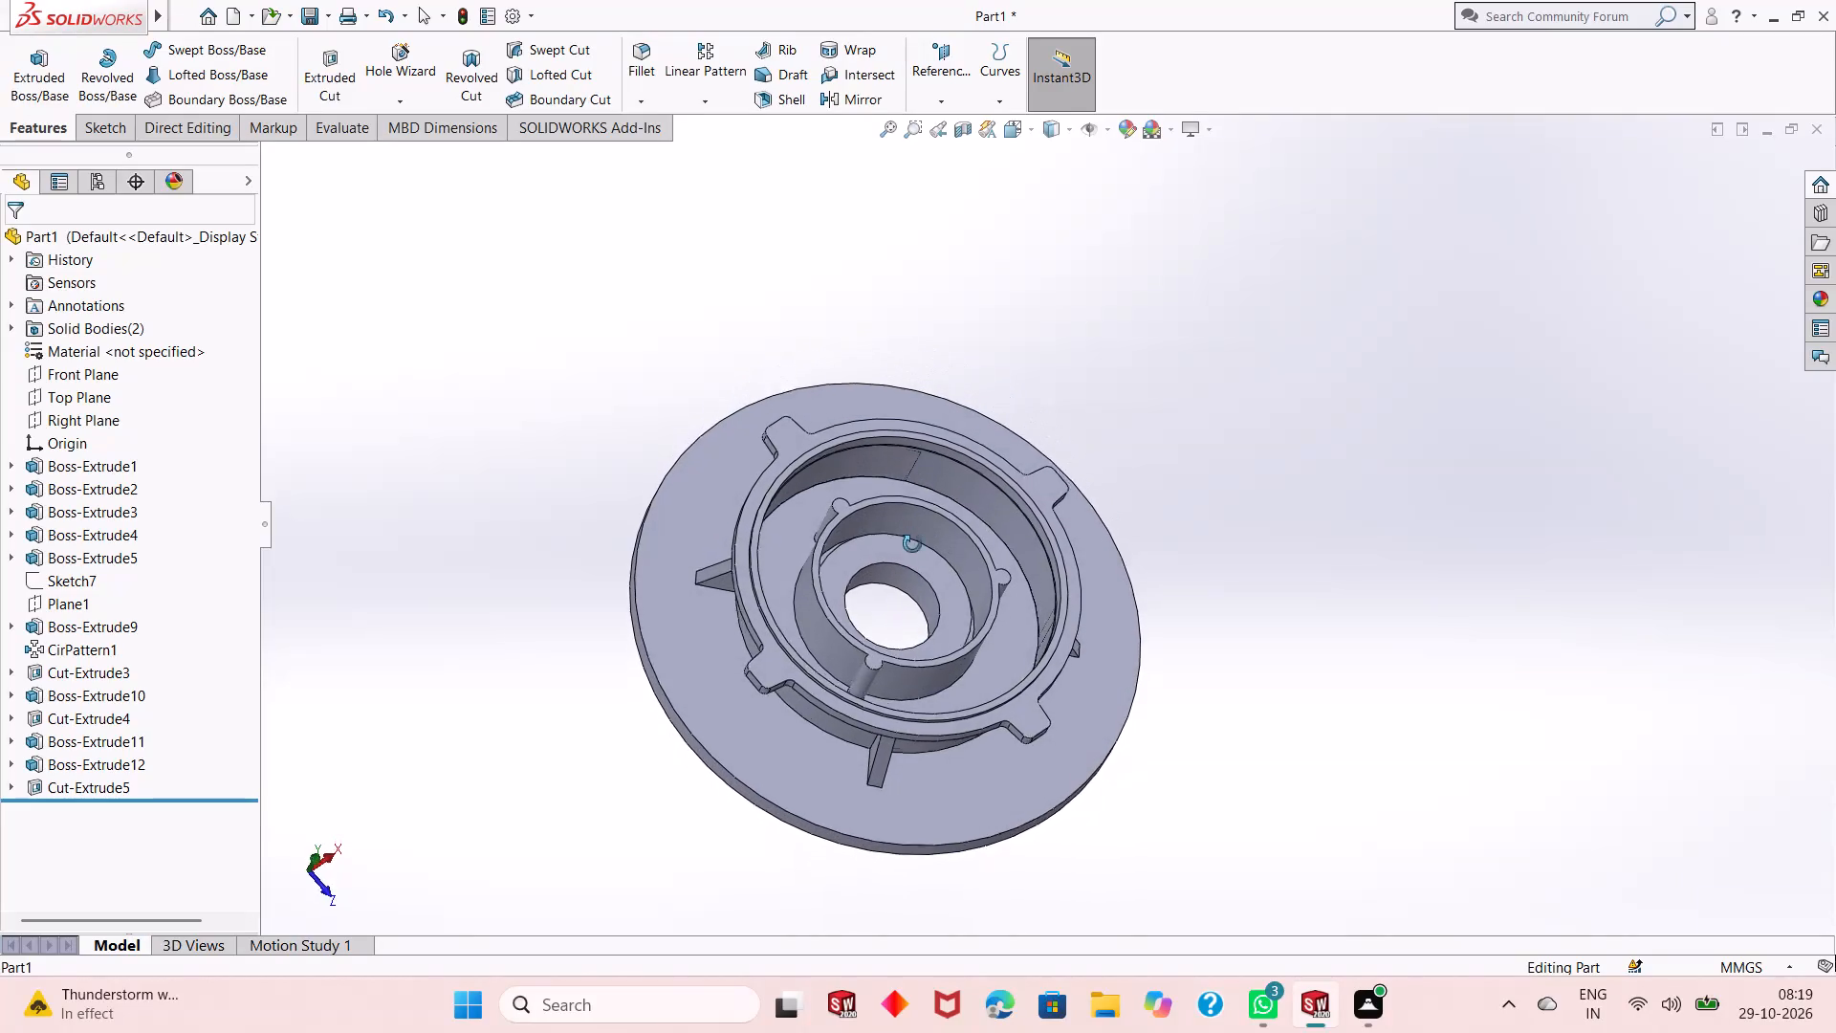
middle_drag(912, 544, 913, 523)
scroll(925, 553, down, 3)
middle_drag(925, 553, 984, 476)
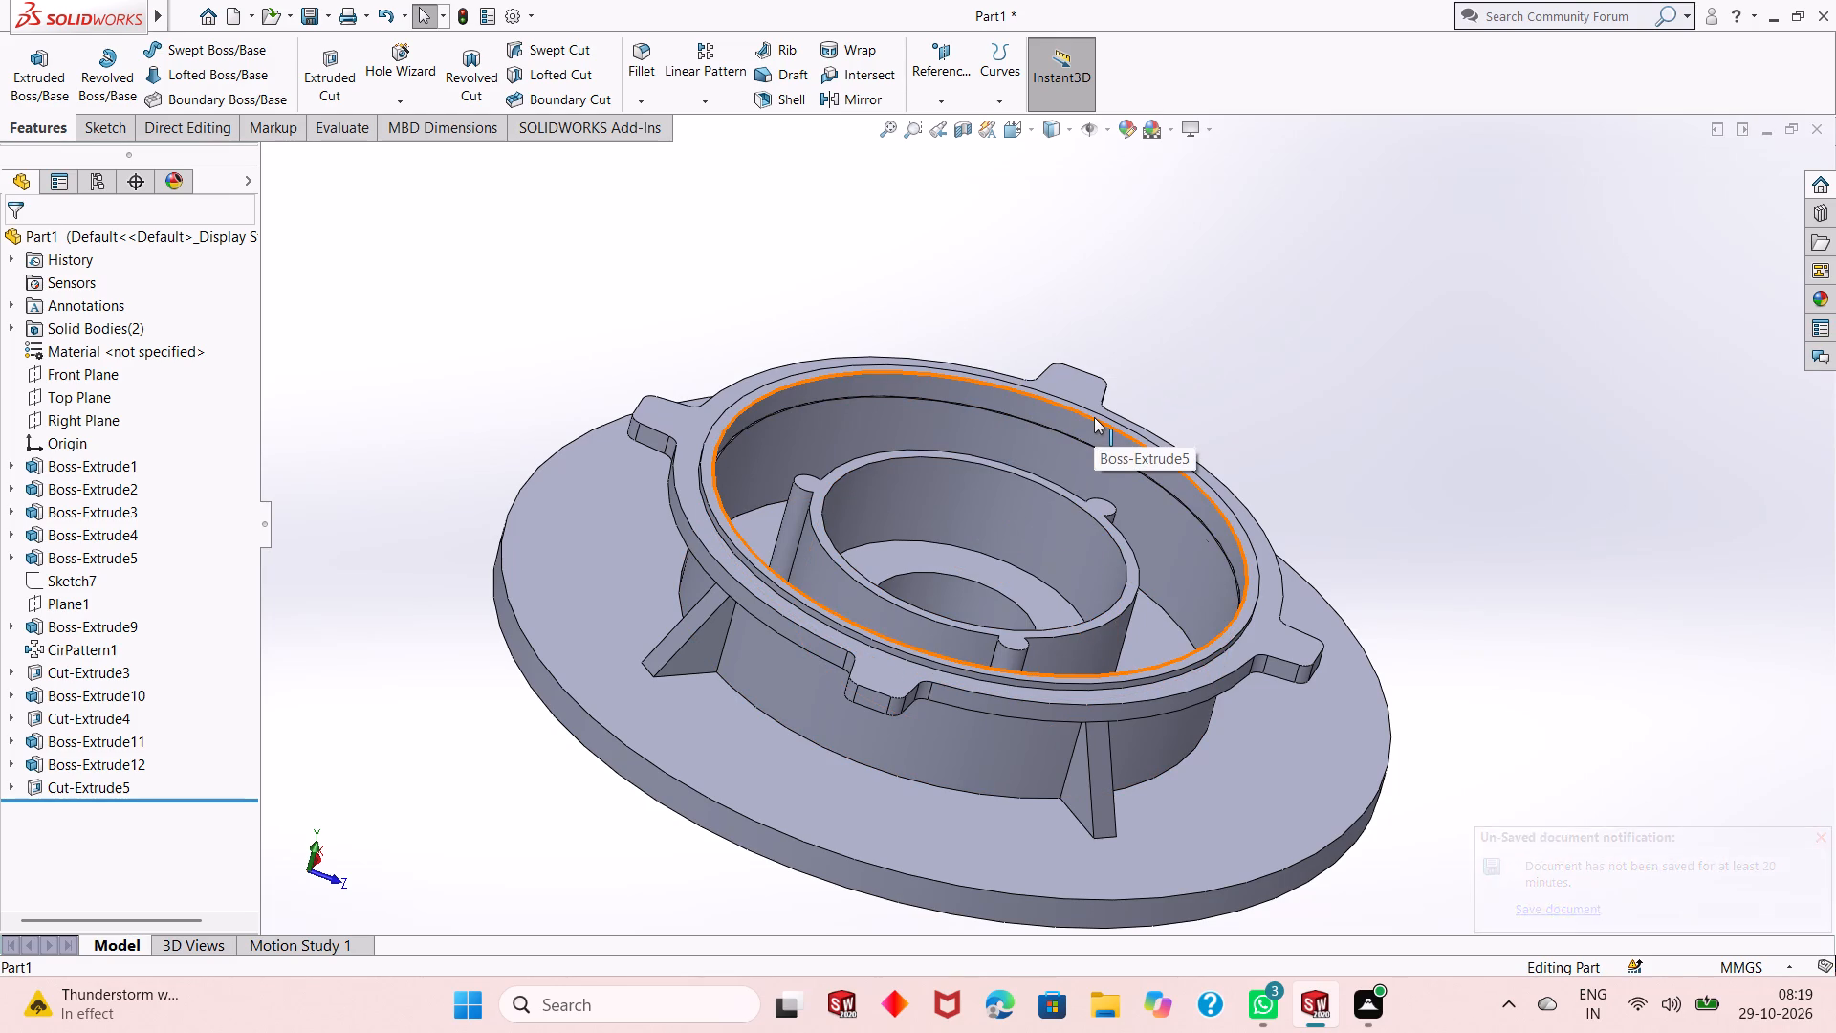
scroll(1094, 417, down, 4)
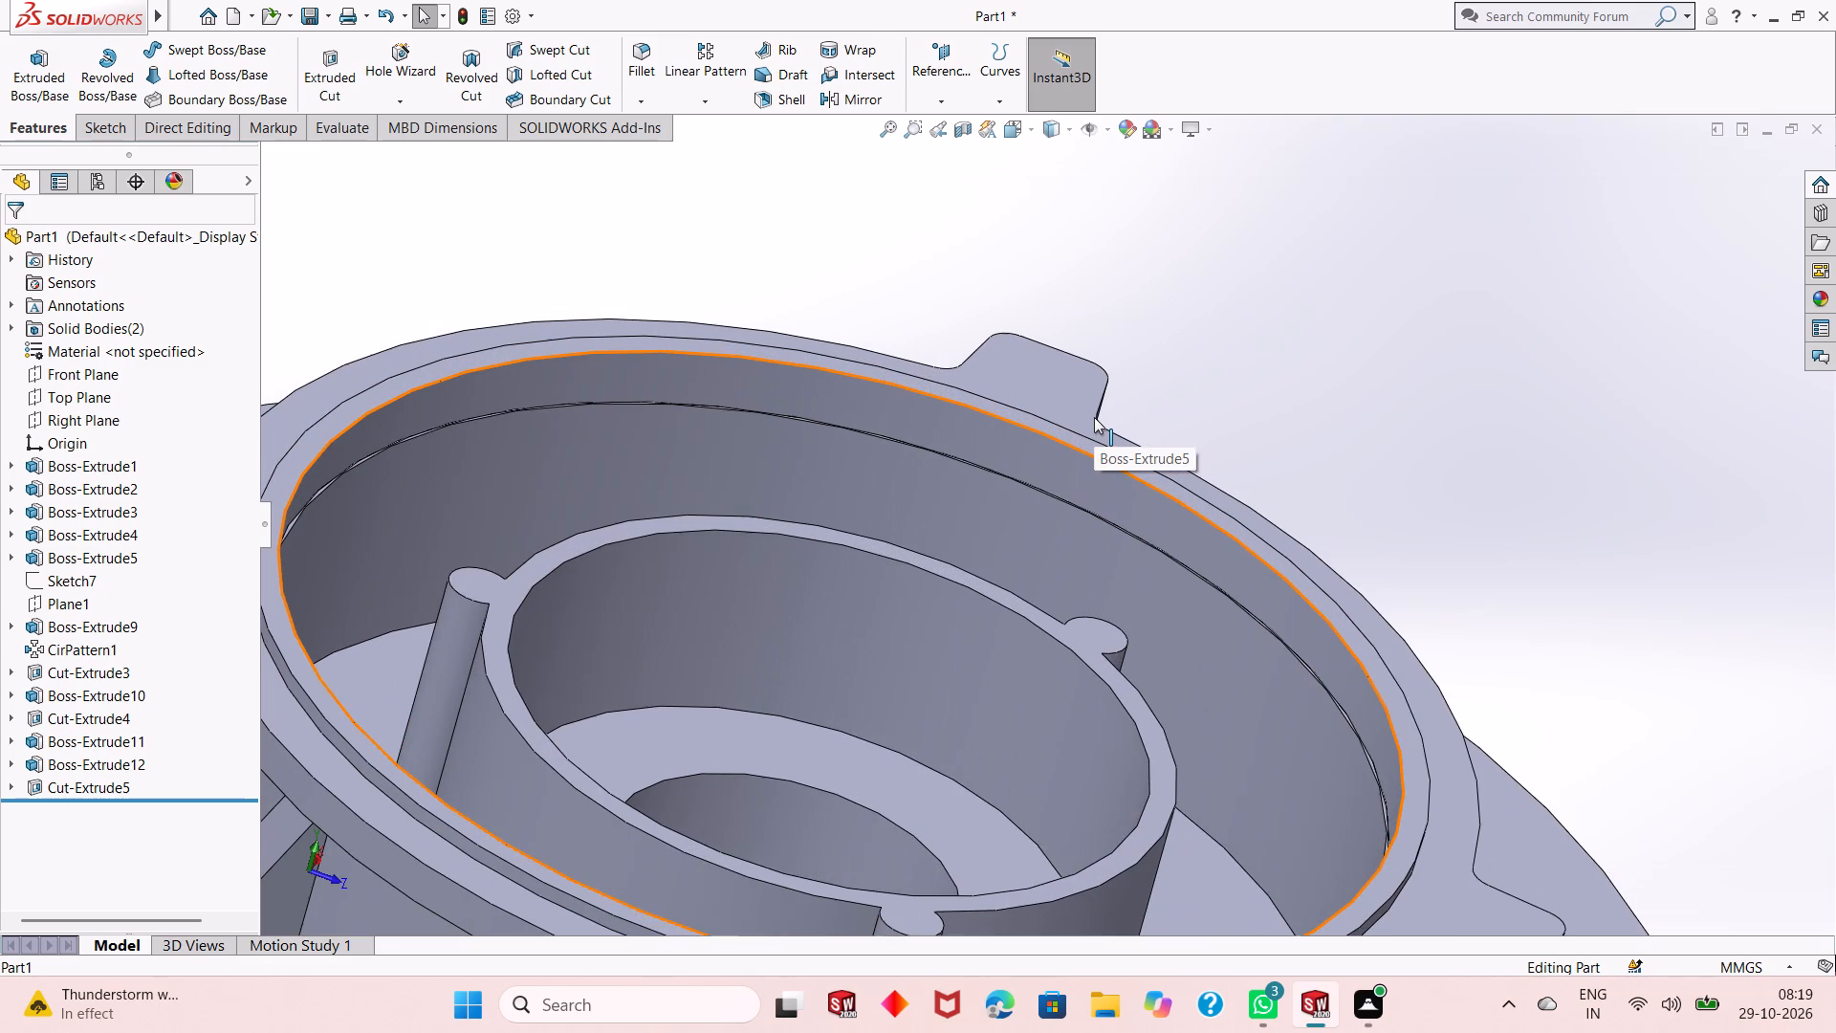
scroll(1094, 417, down, 1)
scroll(1094, 417, up, 2)
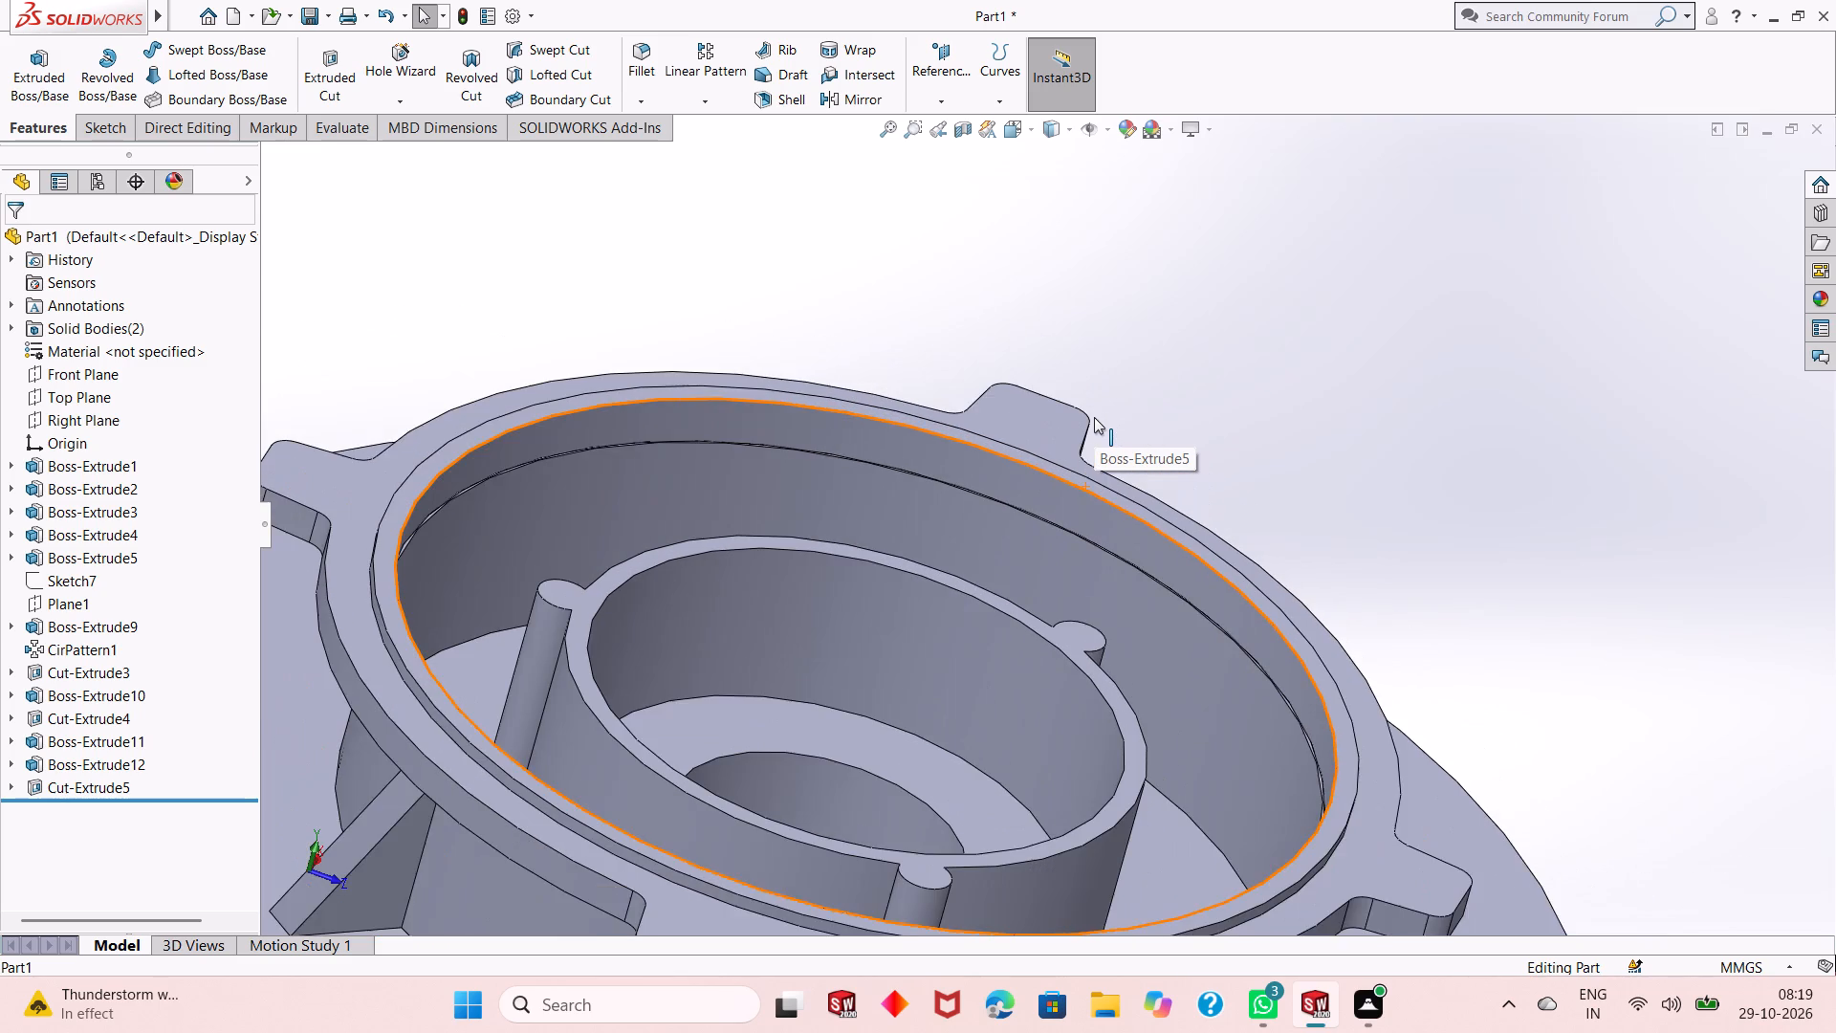
scroll(1094, 417, up, 1)
scroll(1005, 582, up, 3)
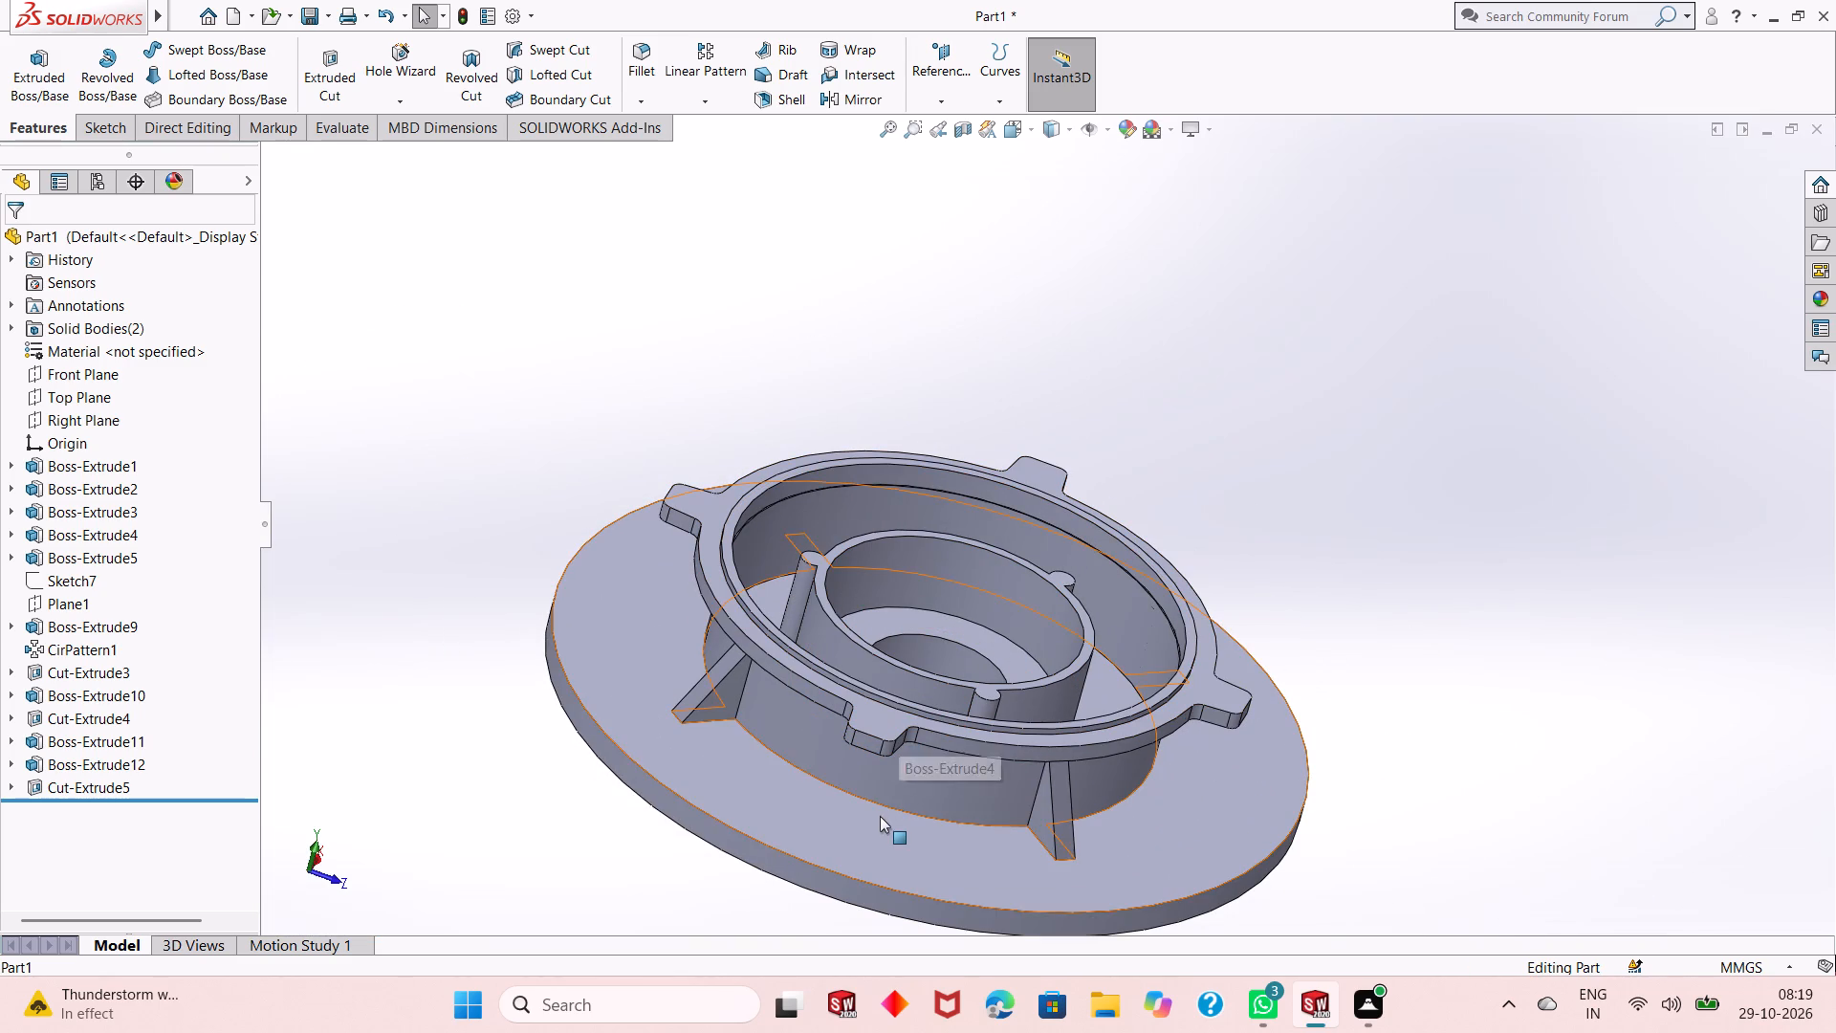
Start a sketch on the top face of the toothed ring, viewed square-on.
click(887, 730)
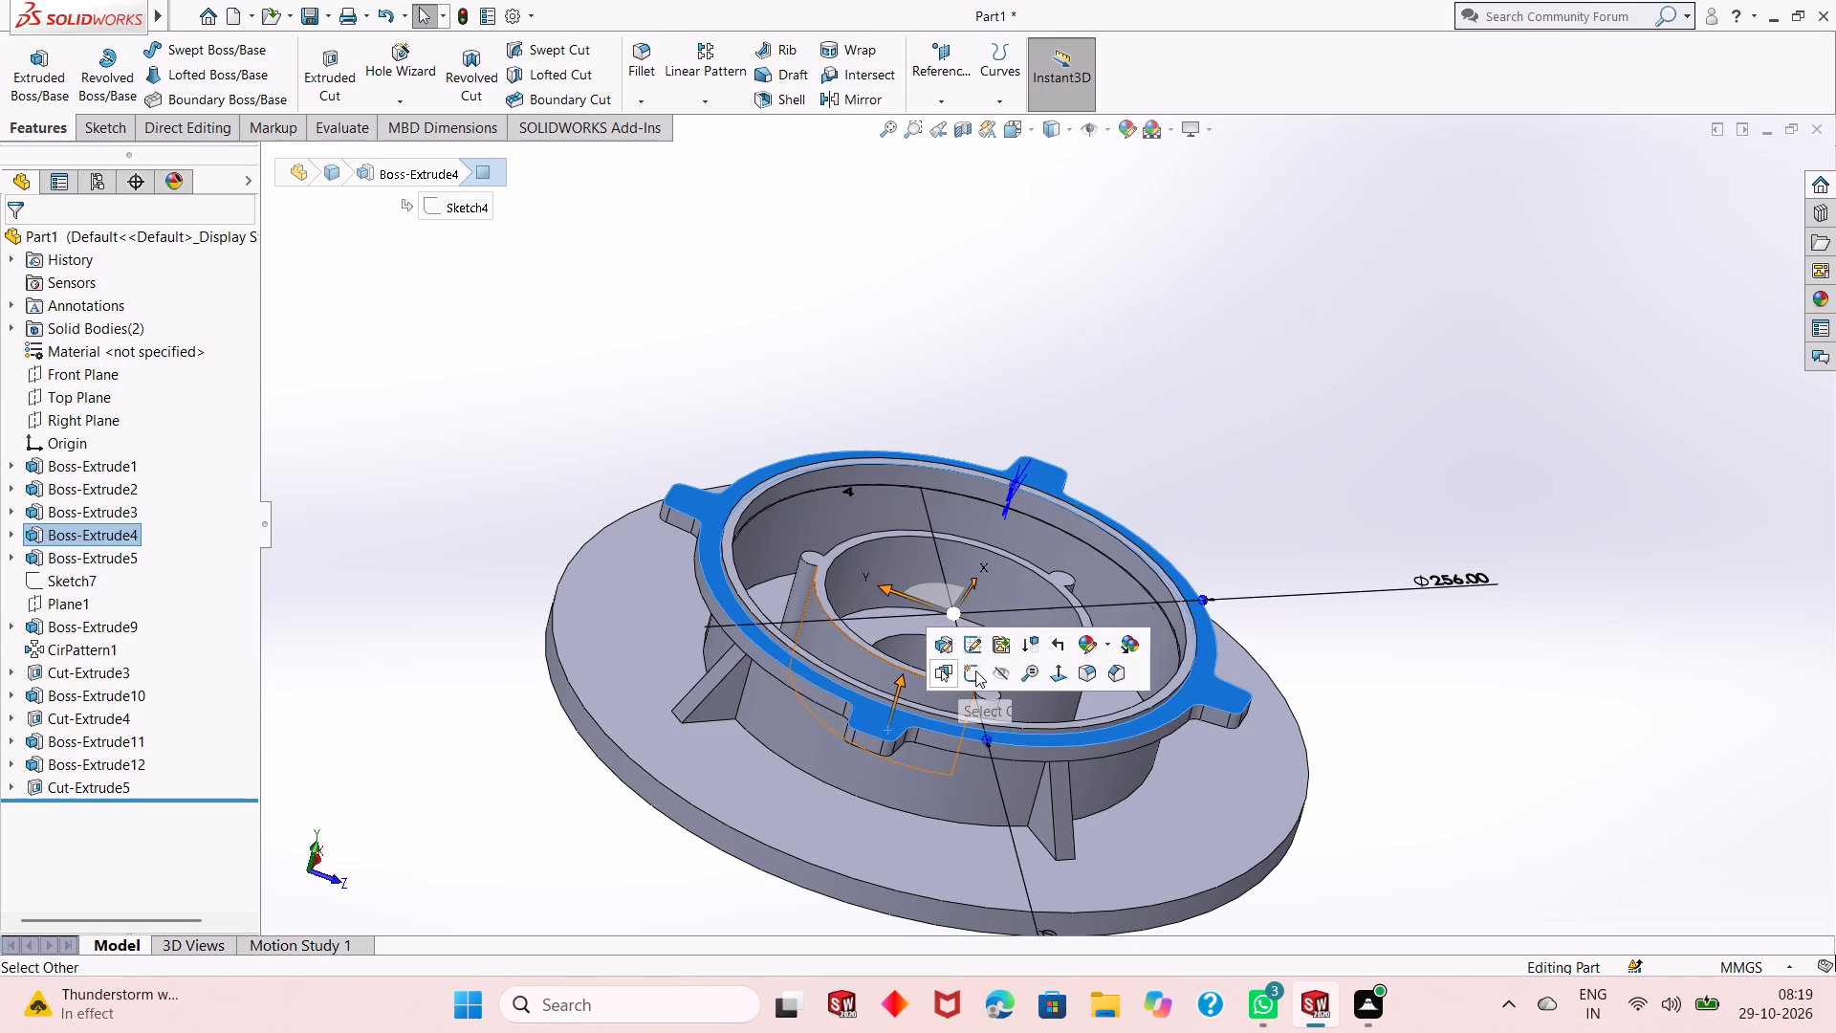
click(977, 670)
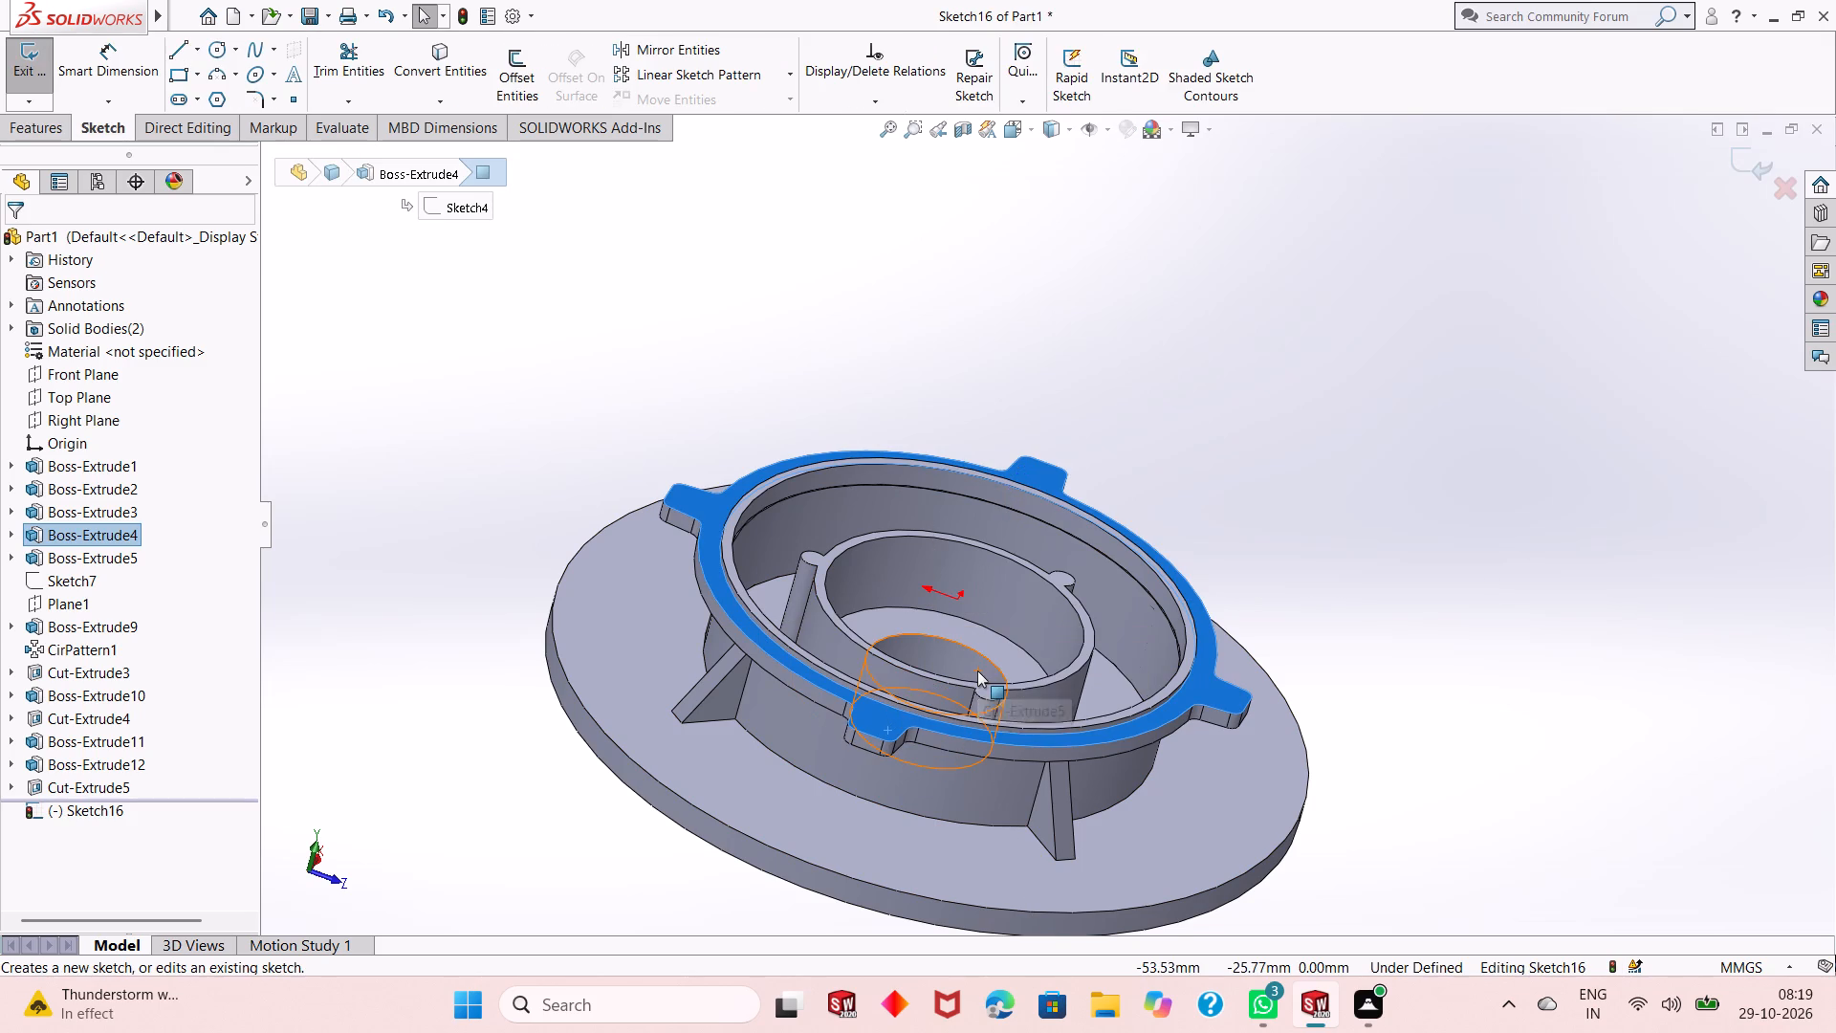
key(ctrl+8)
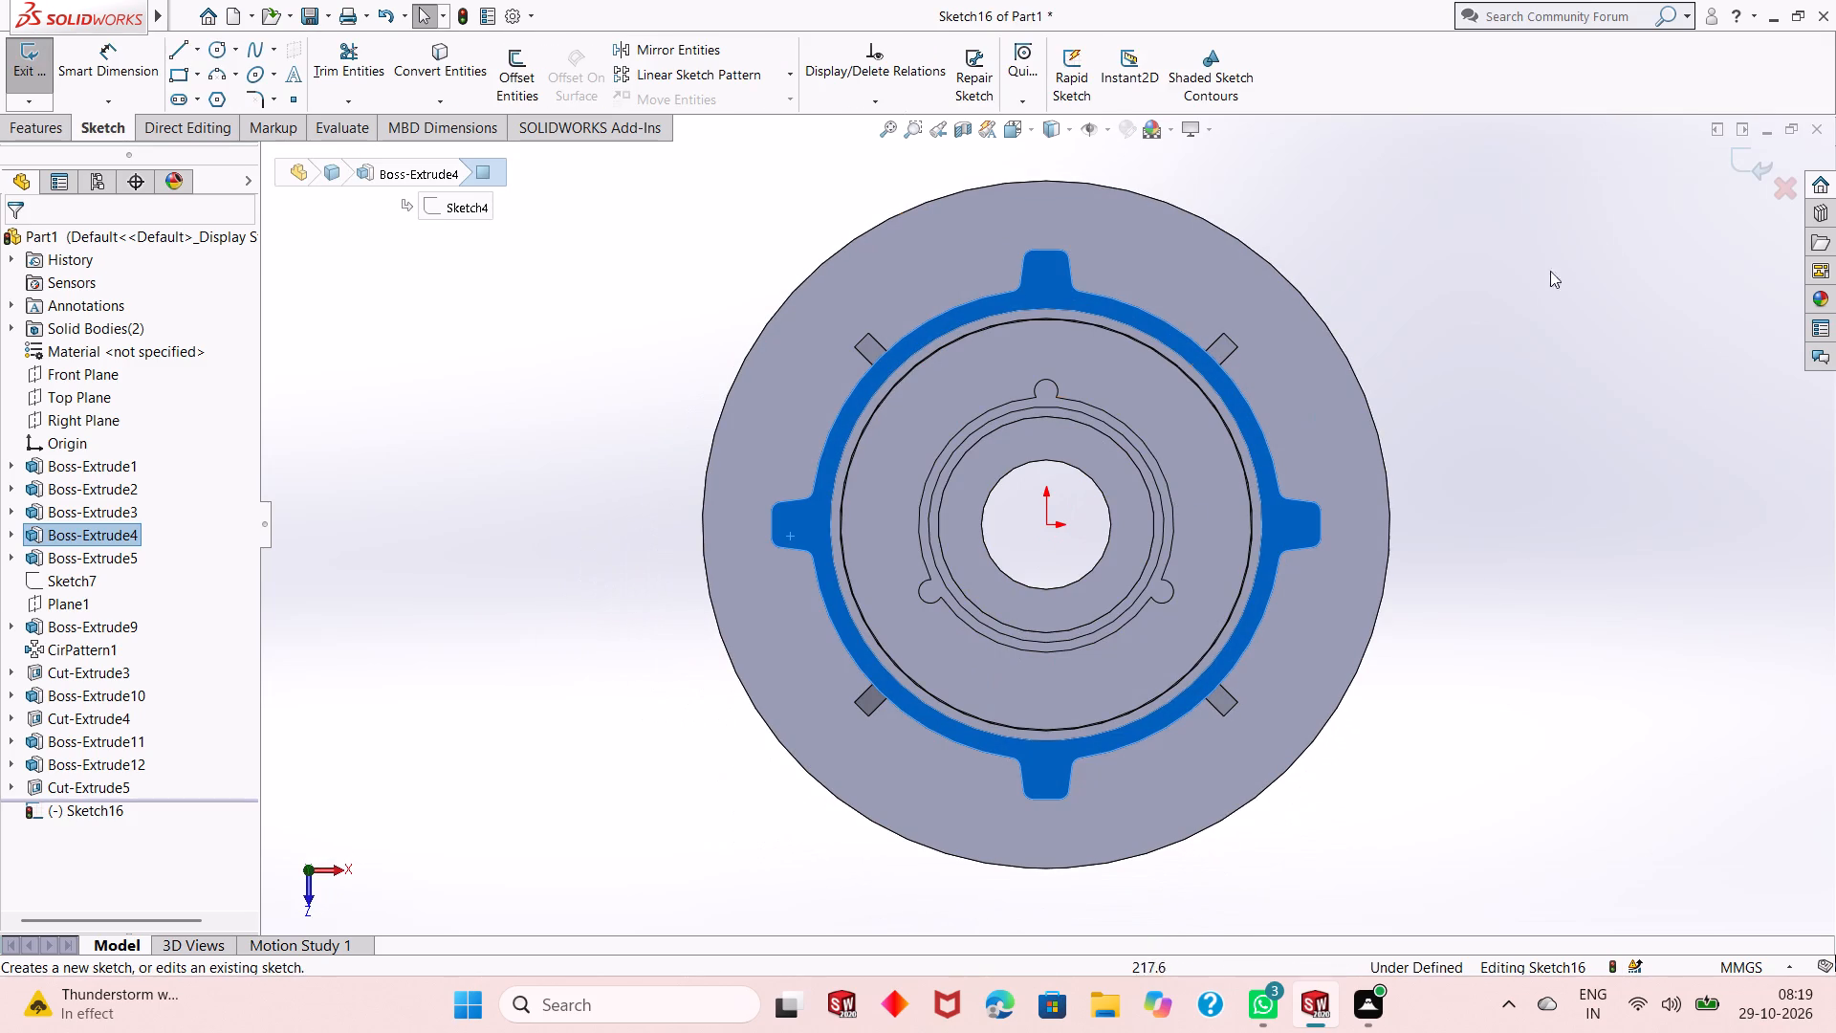
click(1523, 297)
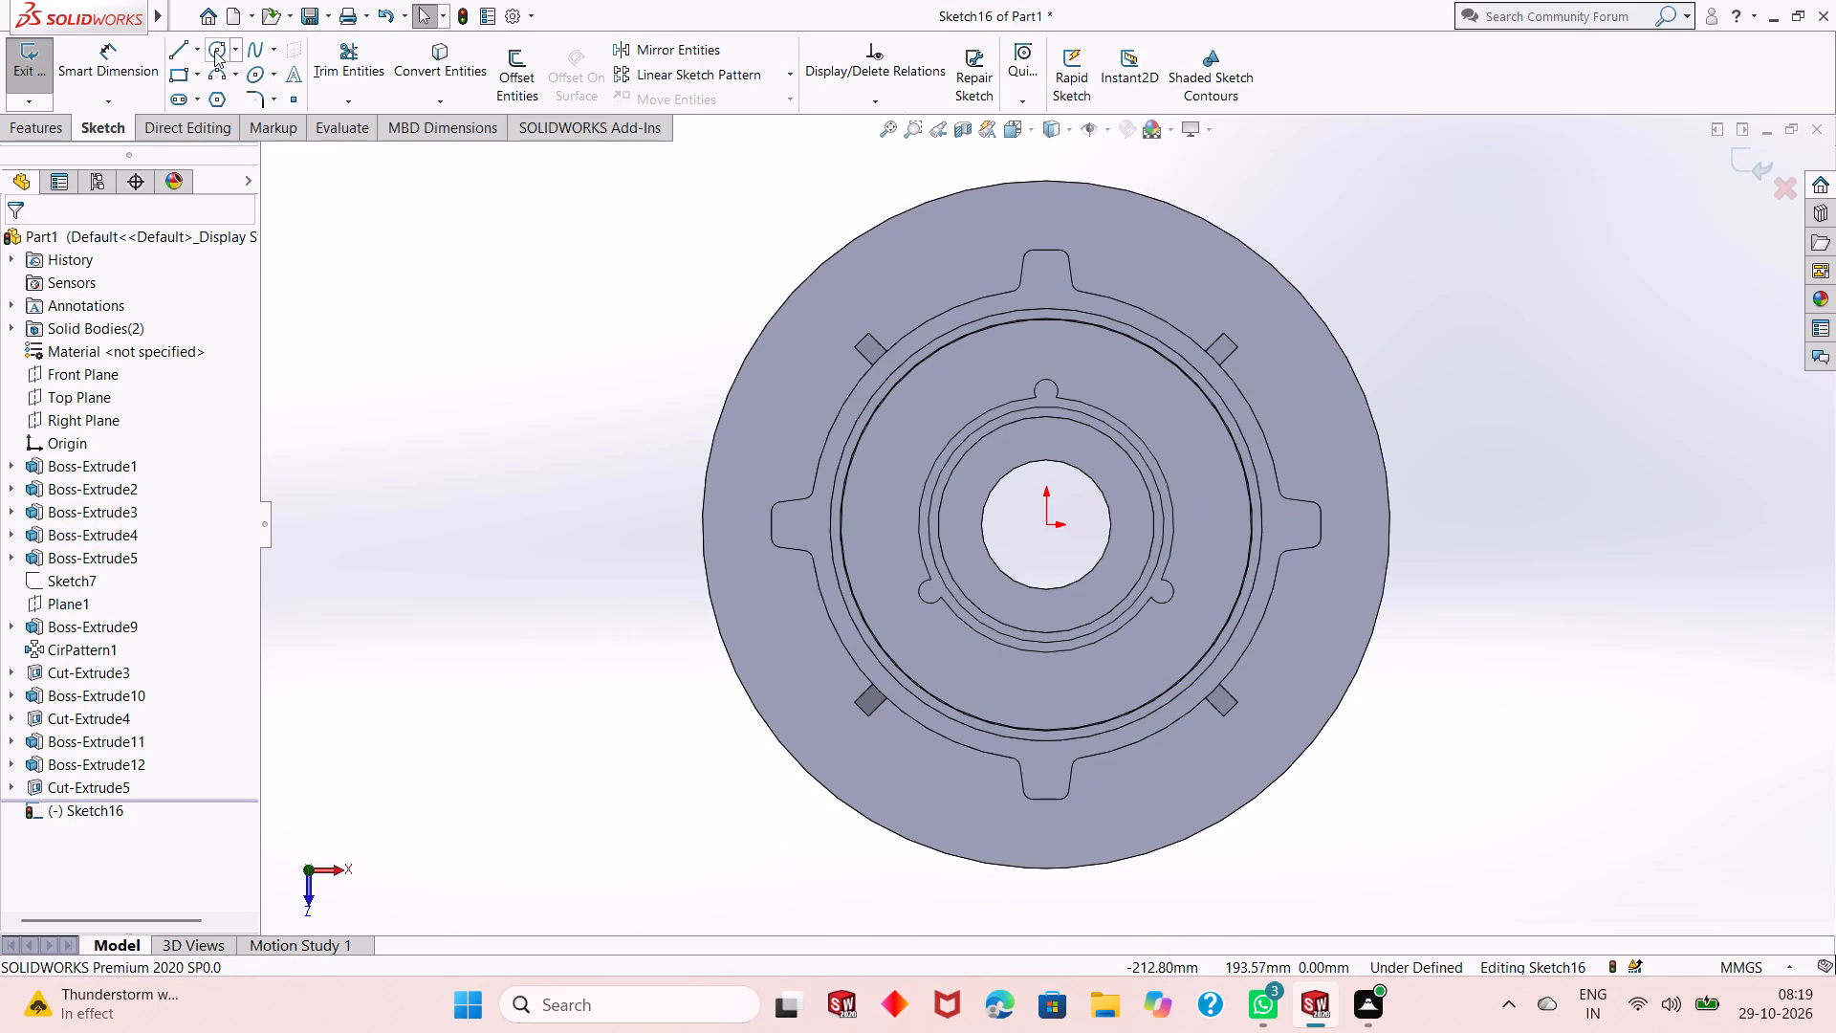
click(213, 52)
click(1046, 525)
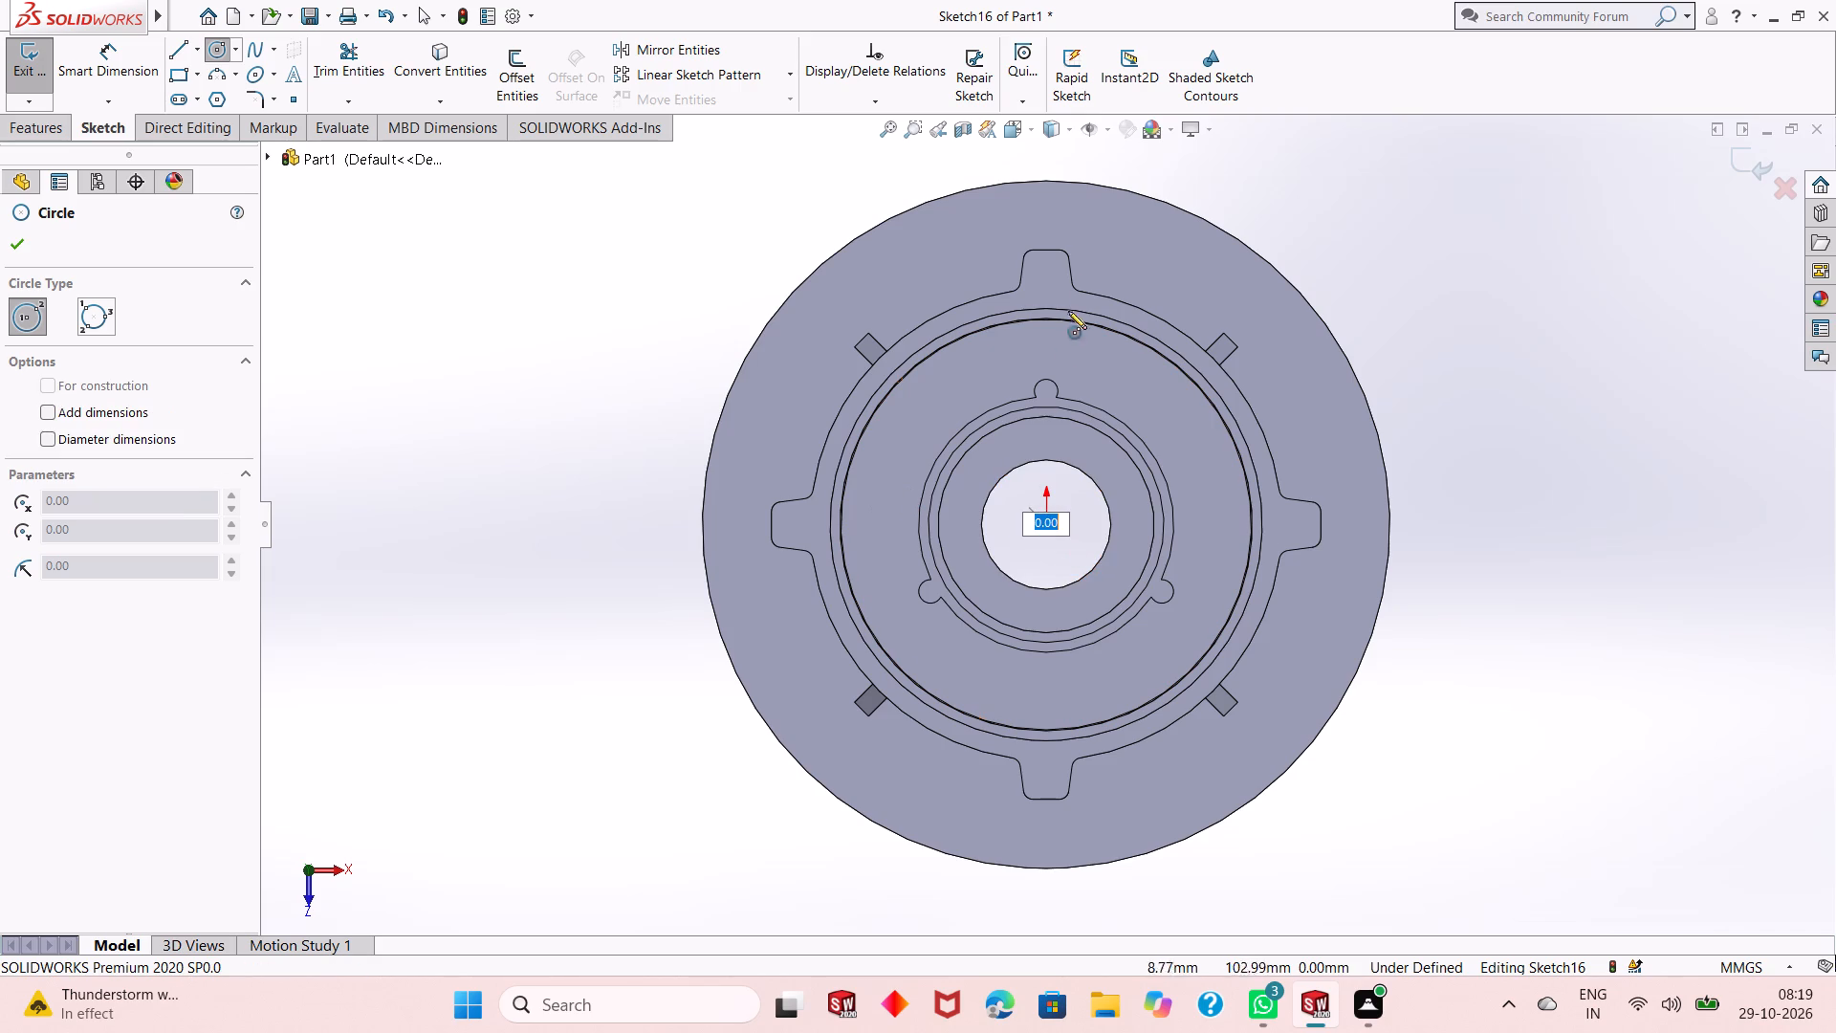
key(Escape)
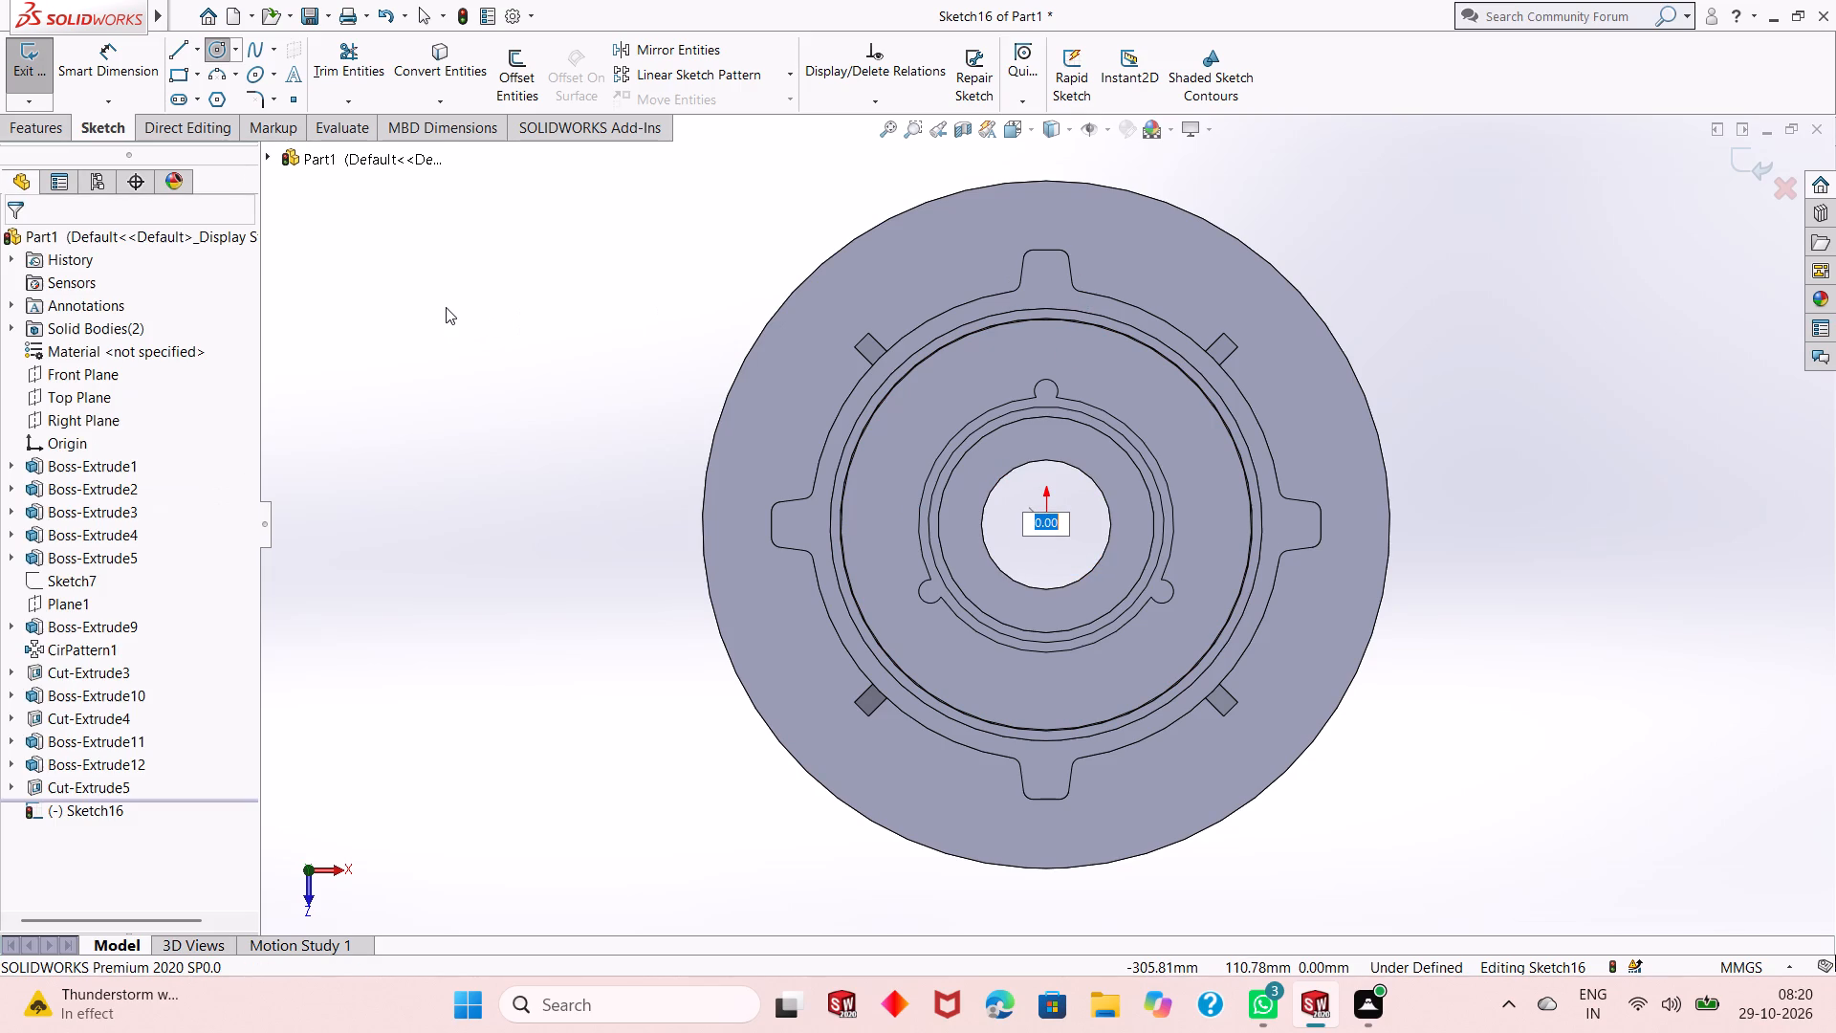
Draw an origin-centred circle about 258 mm in diameter passing through the ring's four teeth.
click(210, 56)
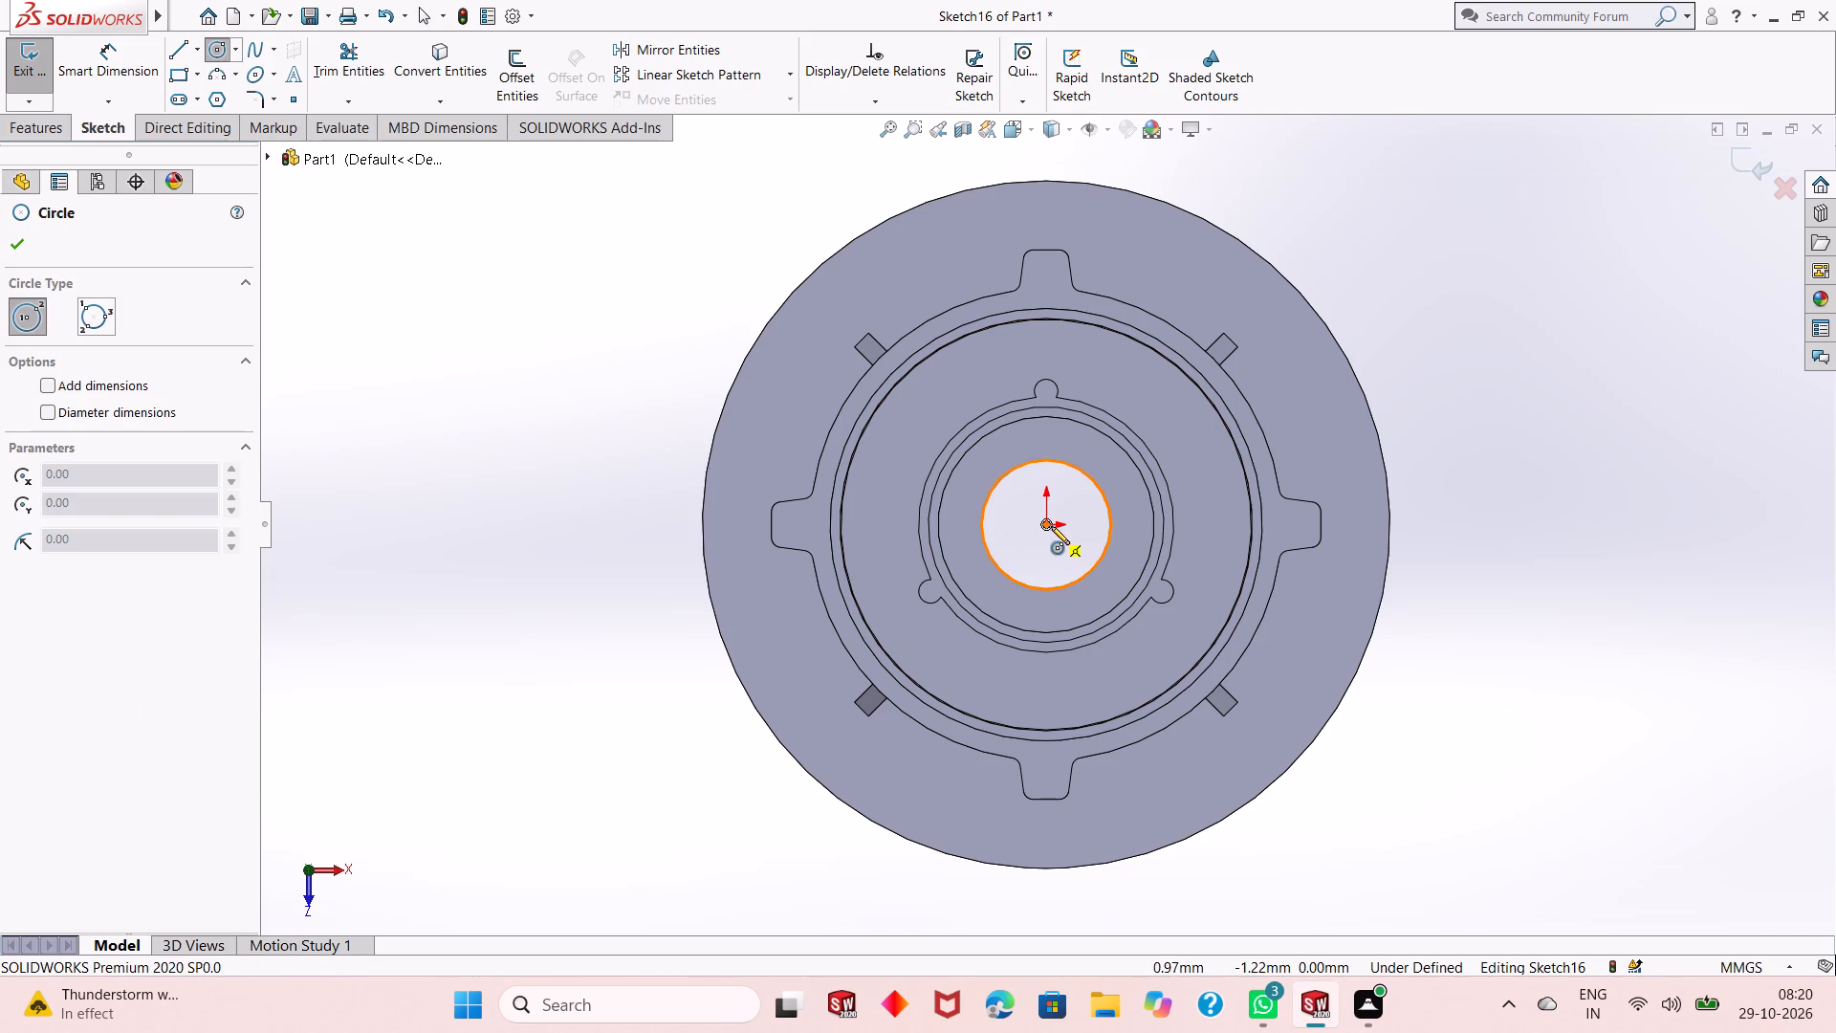
click(1043, 522)
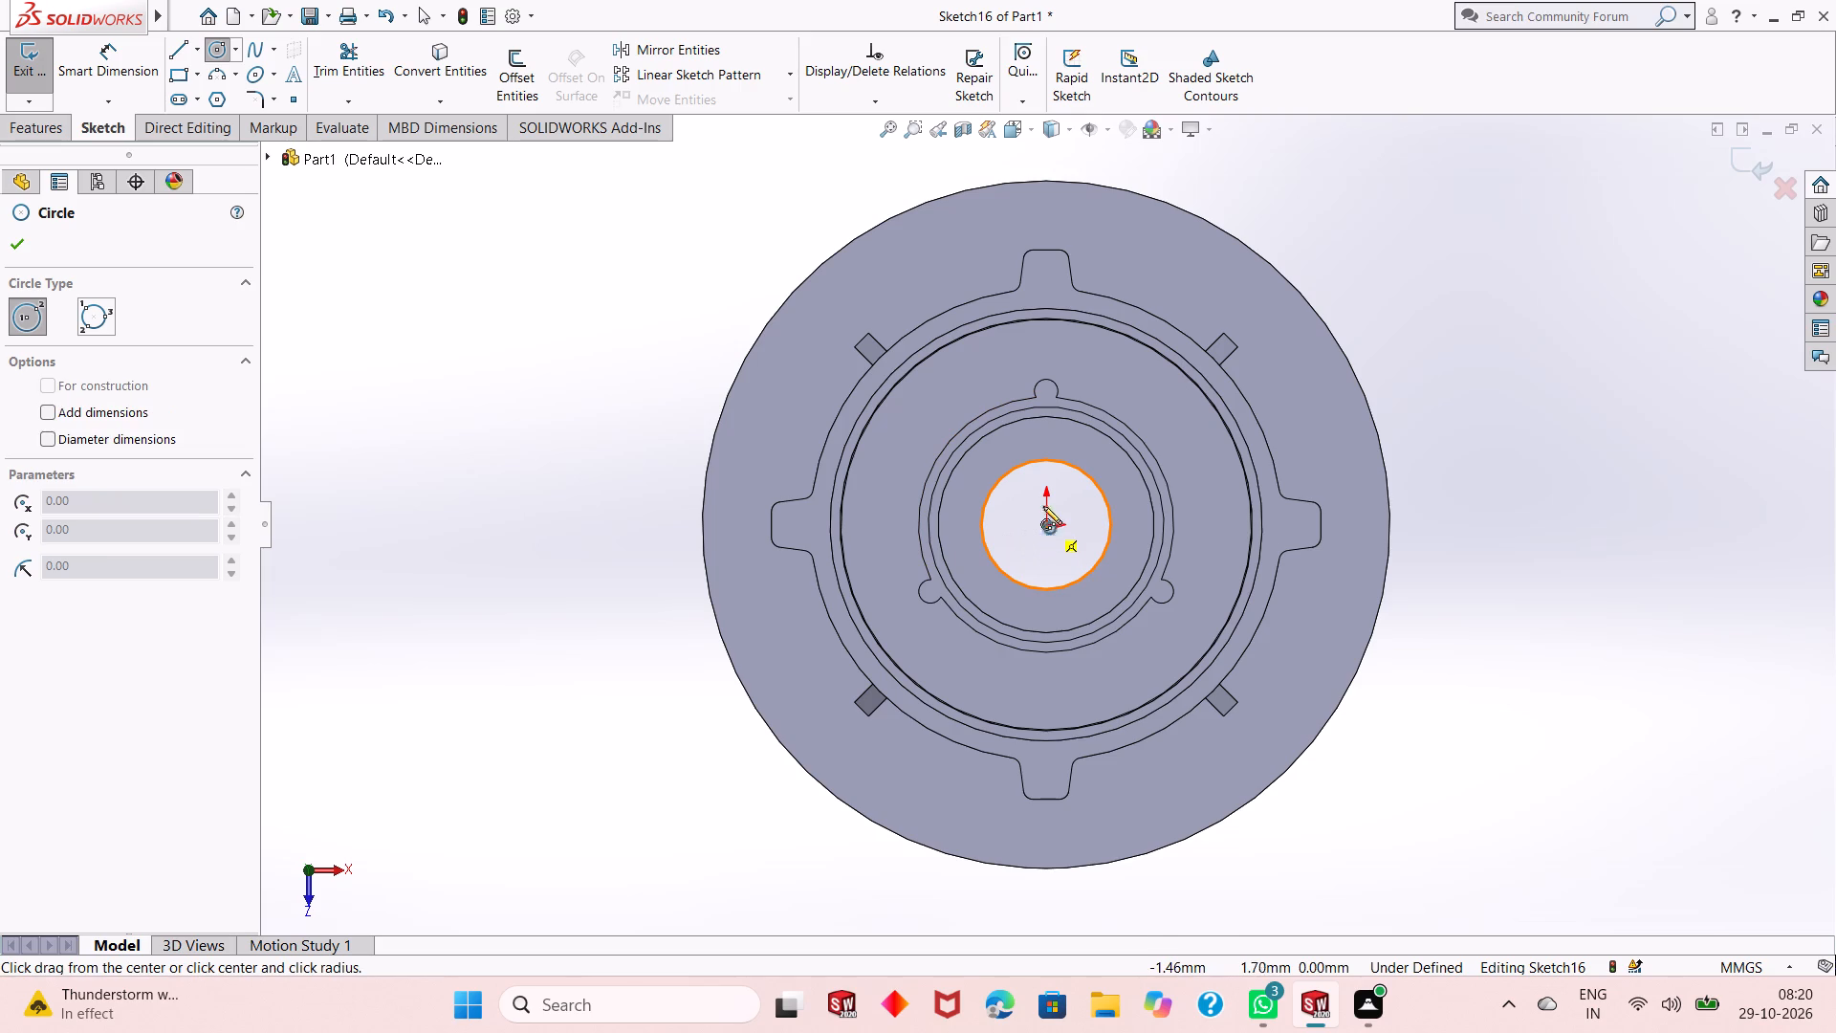
click(1042, 272)
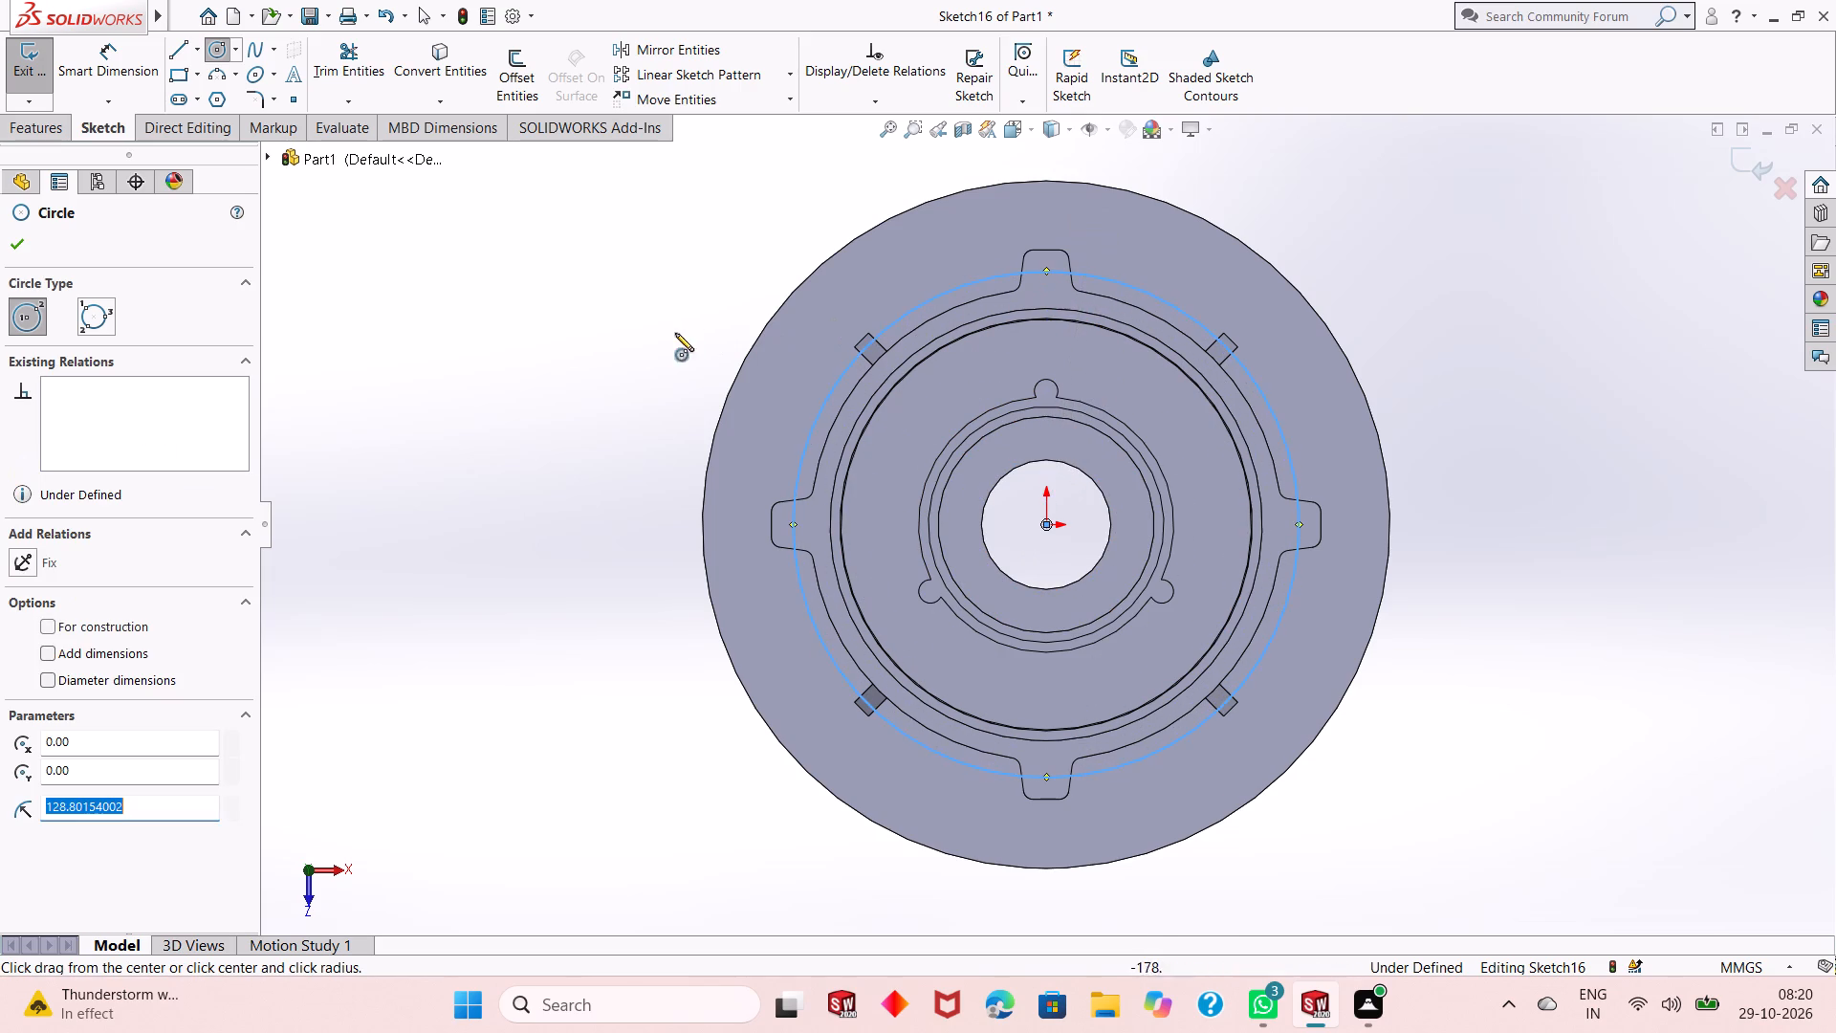
right_click(574, 335)
click(597, 347)
Dimension the circle through the ring's teeth to a diameter of 256 mm, entered as 128+128.
click(140, 74)
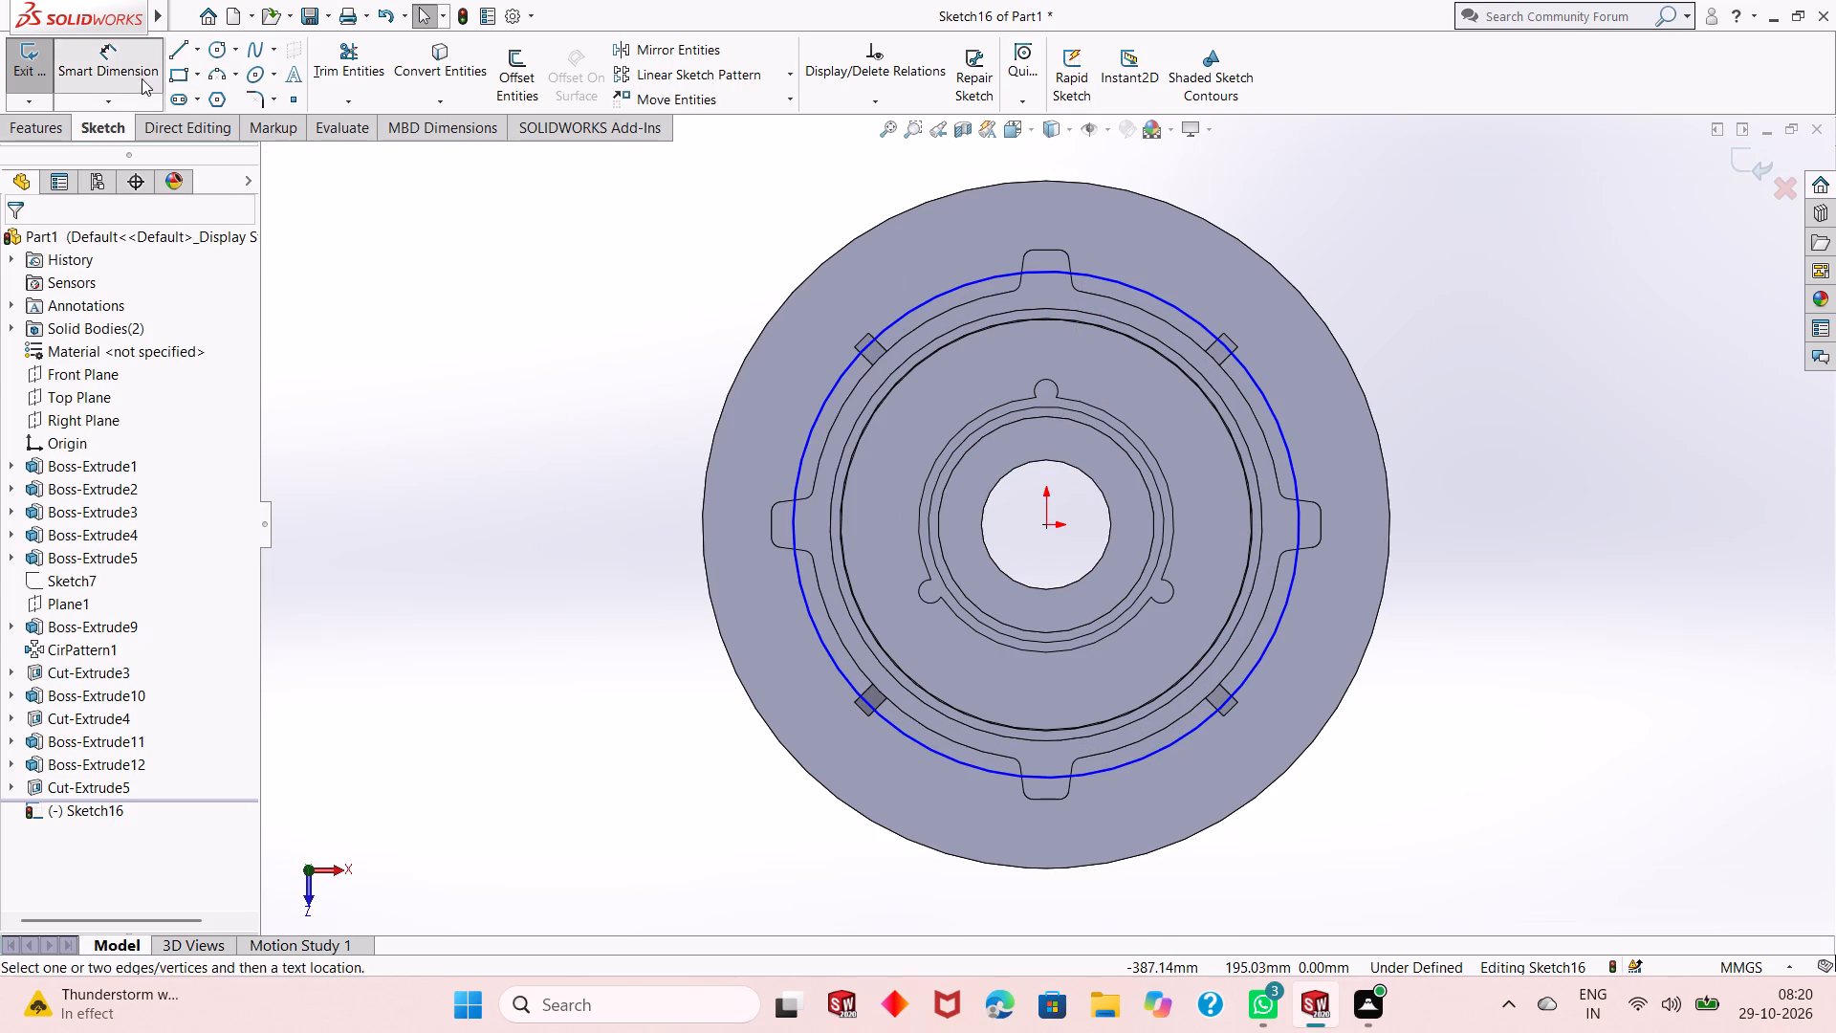
click(801, 608)
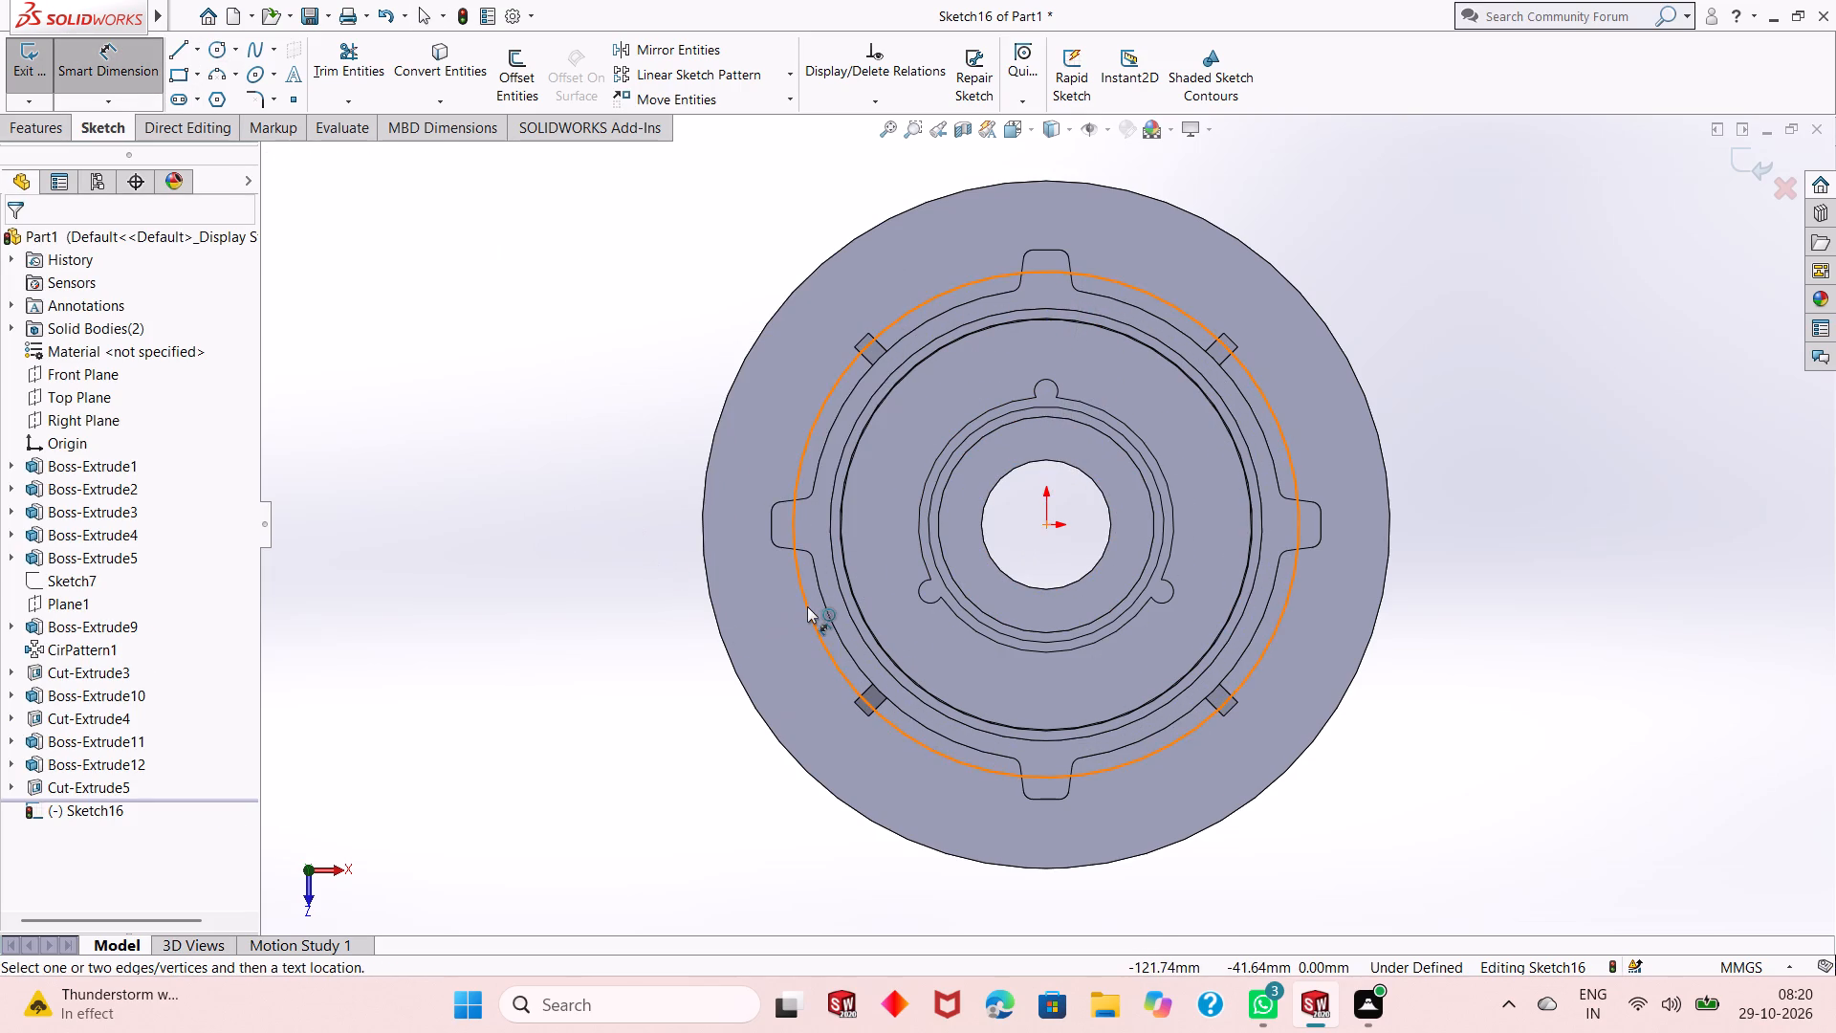
click(807, 606)
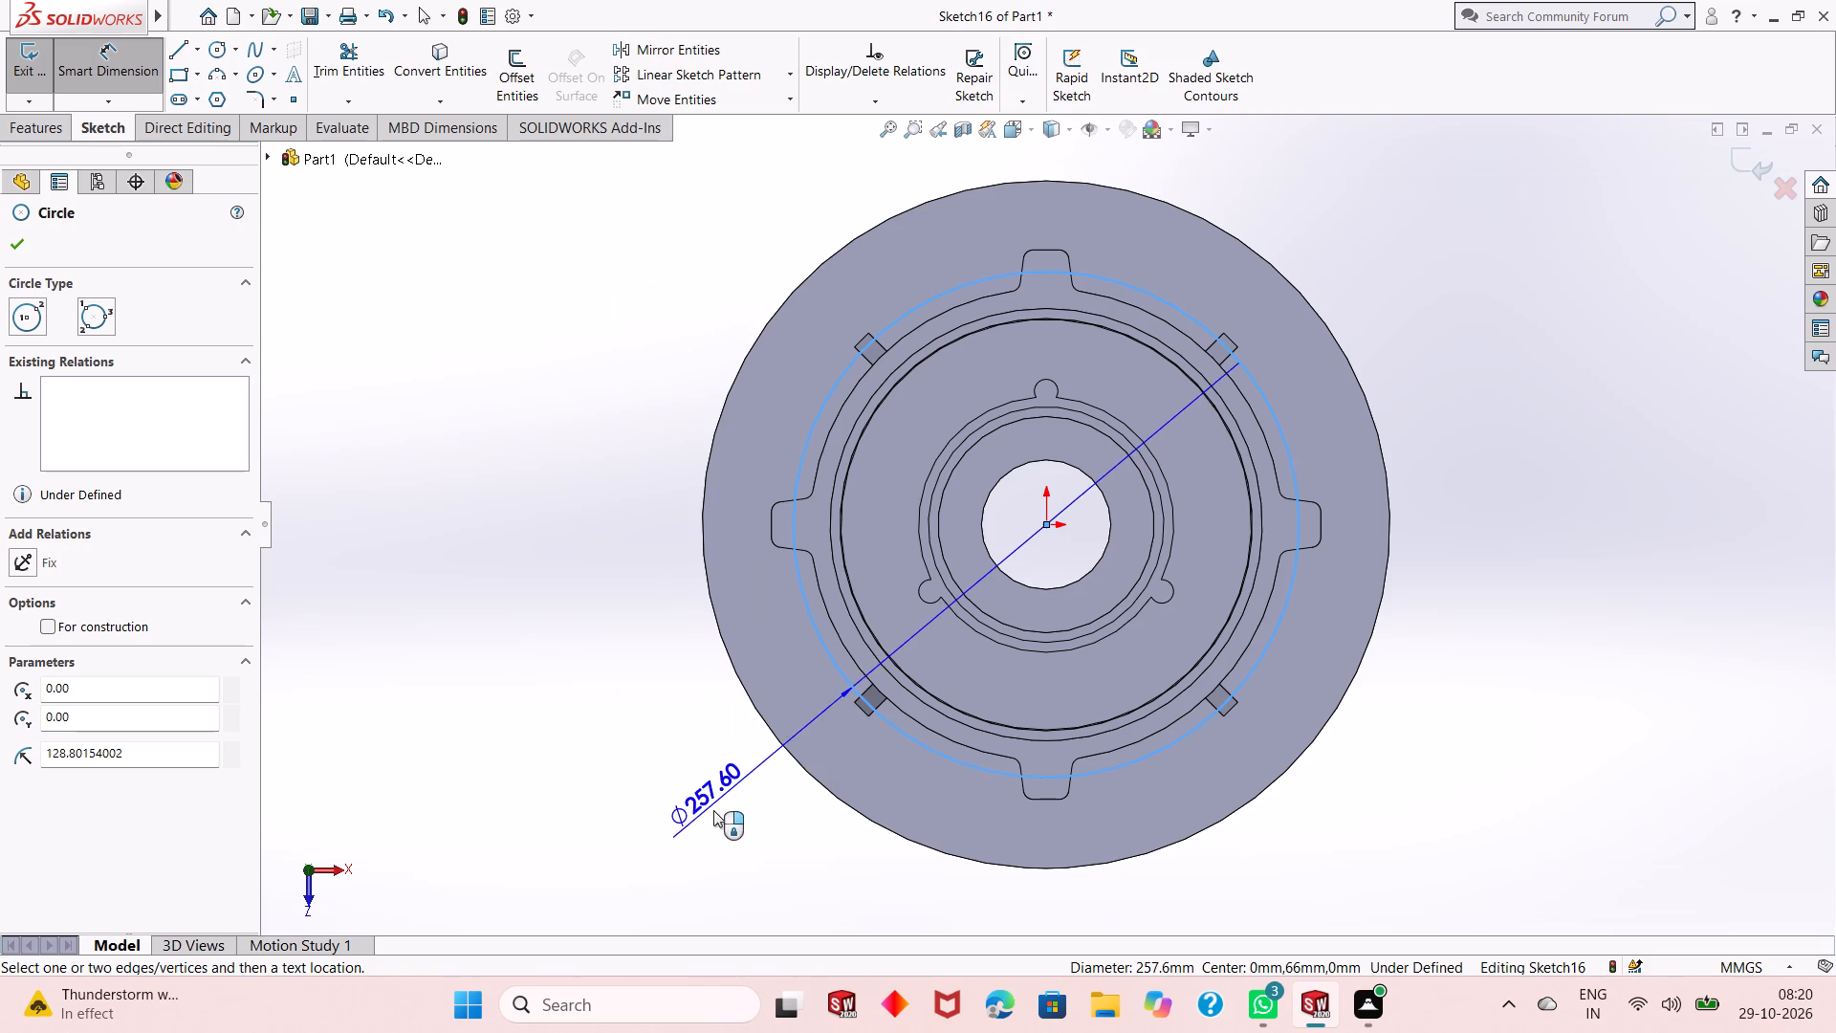
click(713, 813)
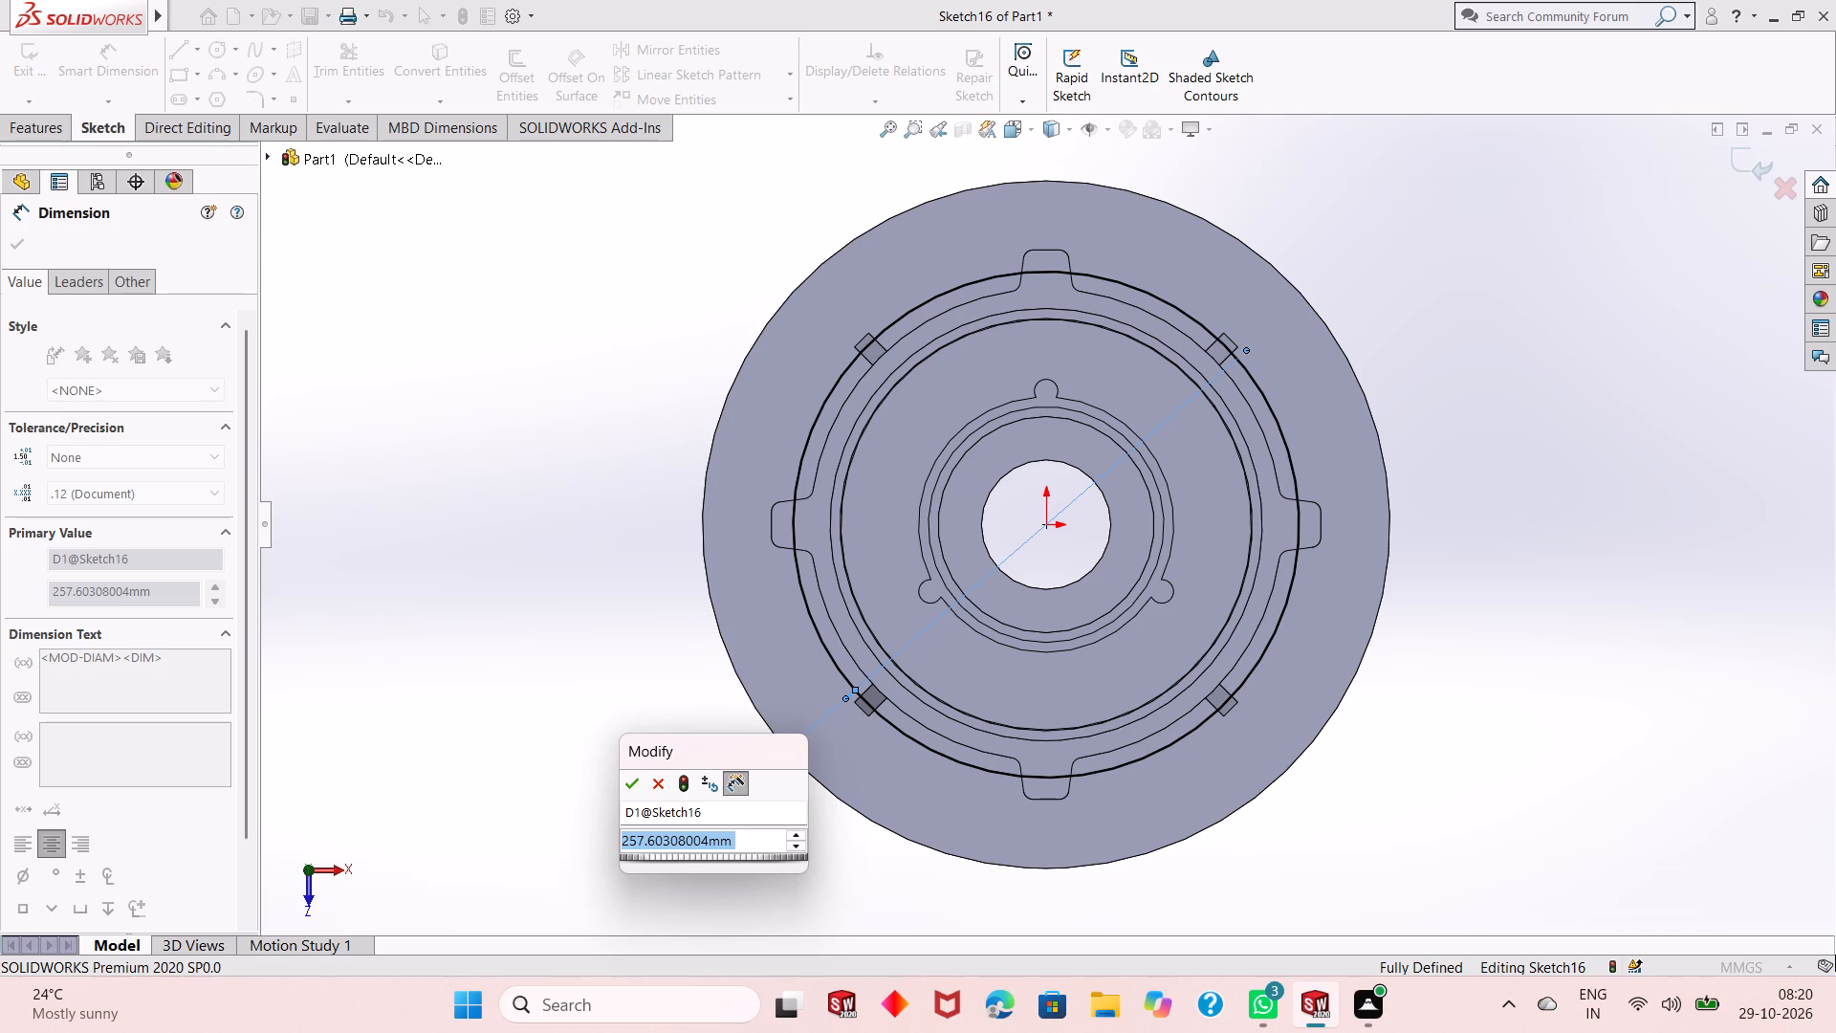
text(128+128)
key(Return)
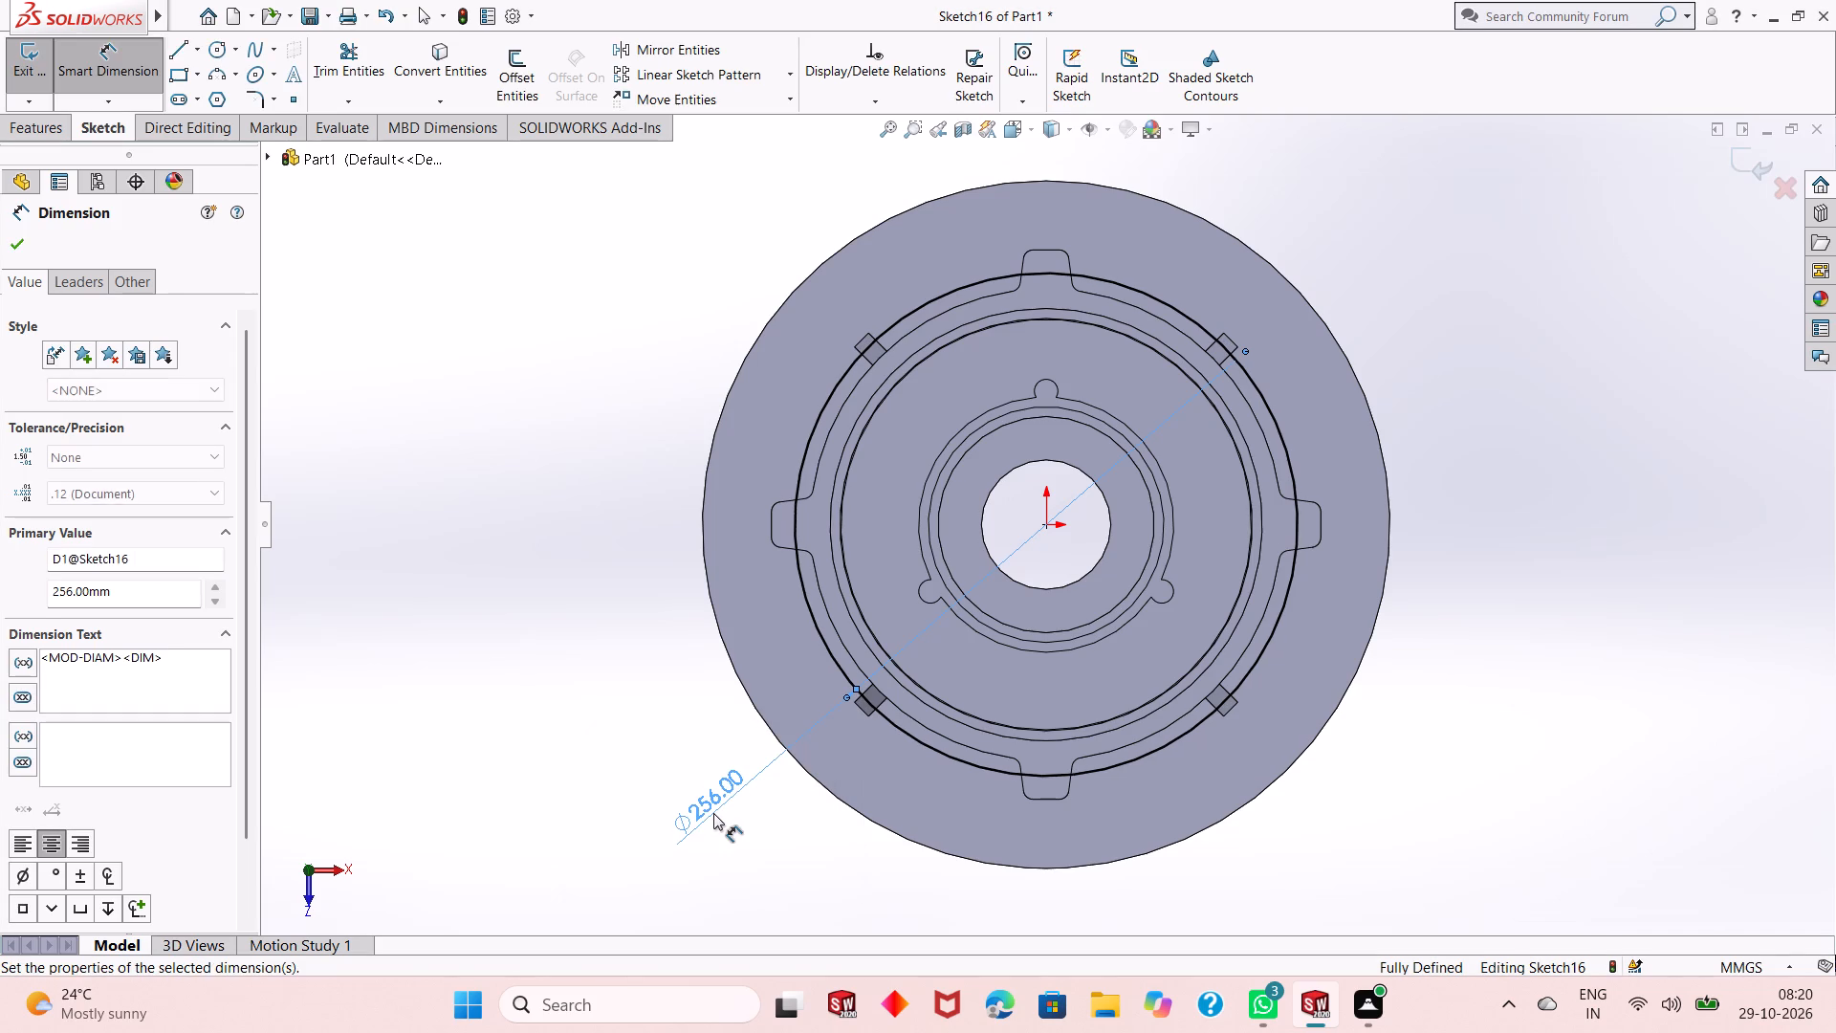
right_click(495, 495)
click(520, 556)
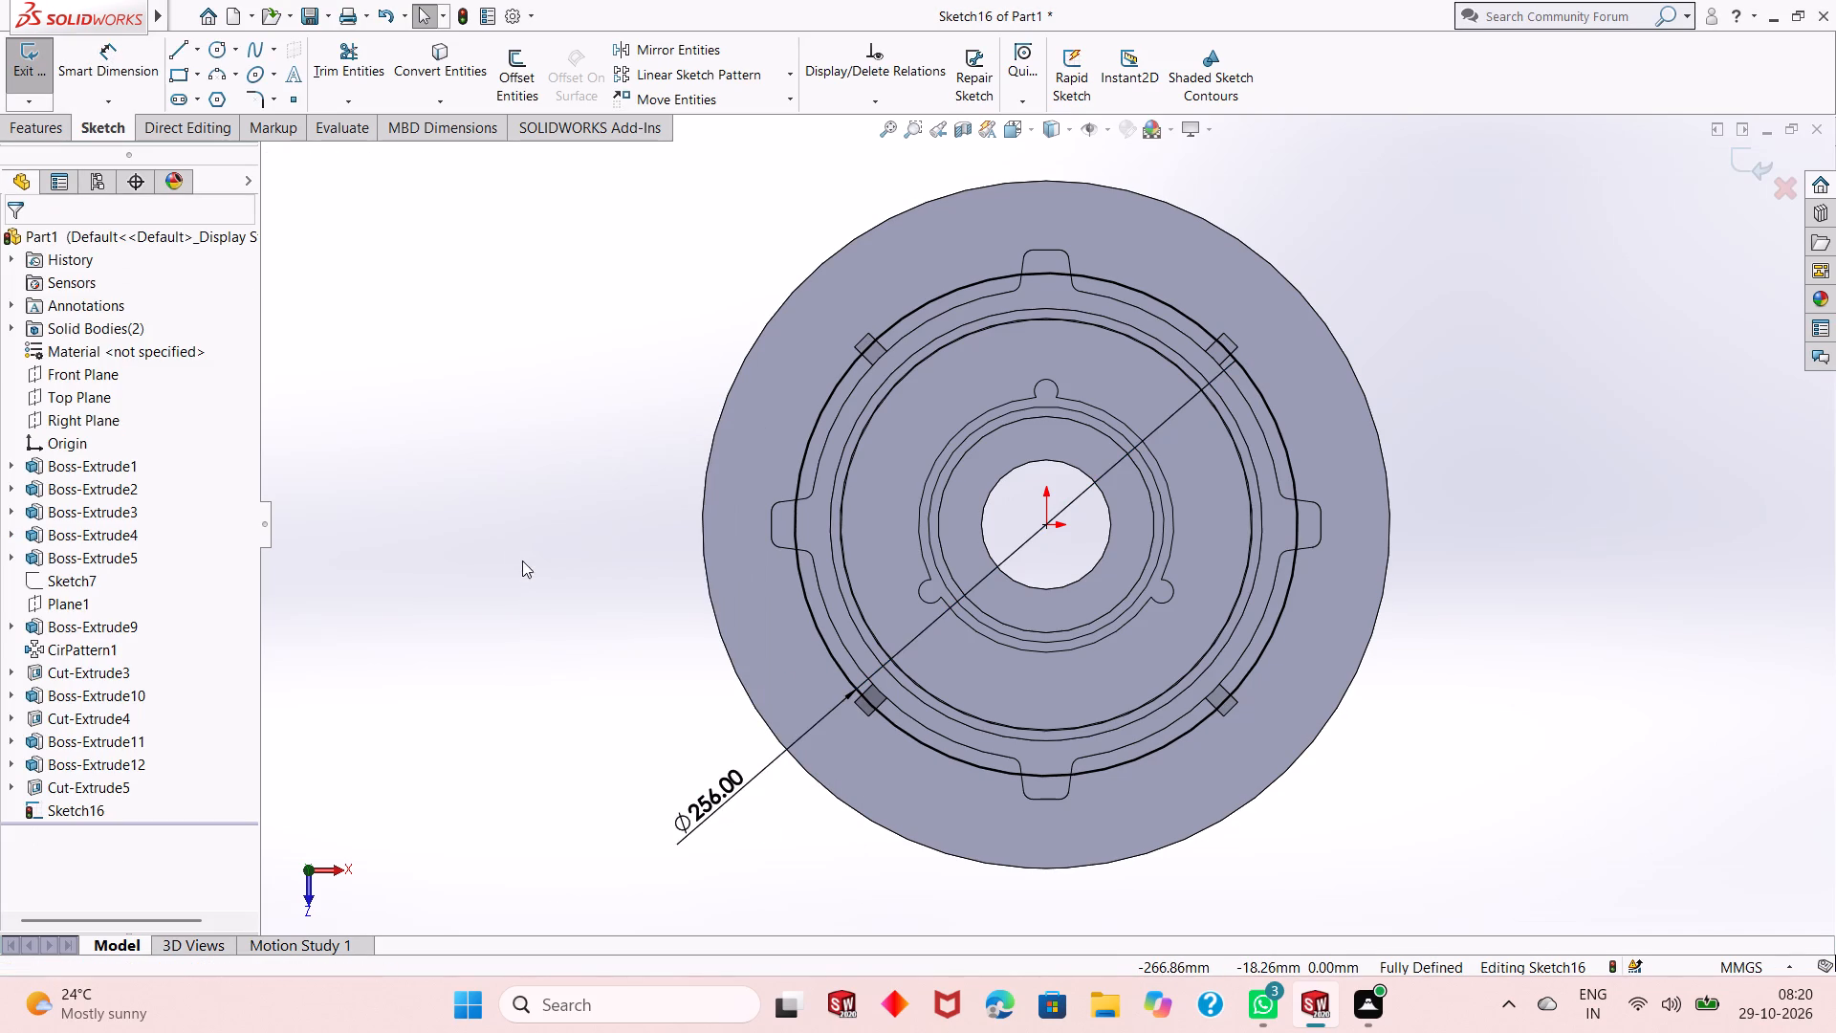
Convert the 256 mm circle to construction geometry.
click(795, 489)
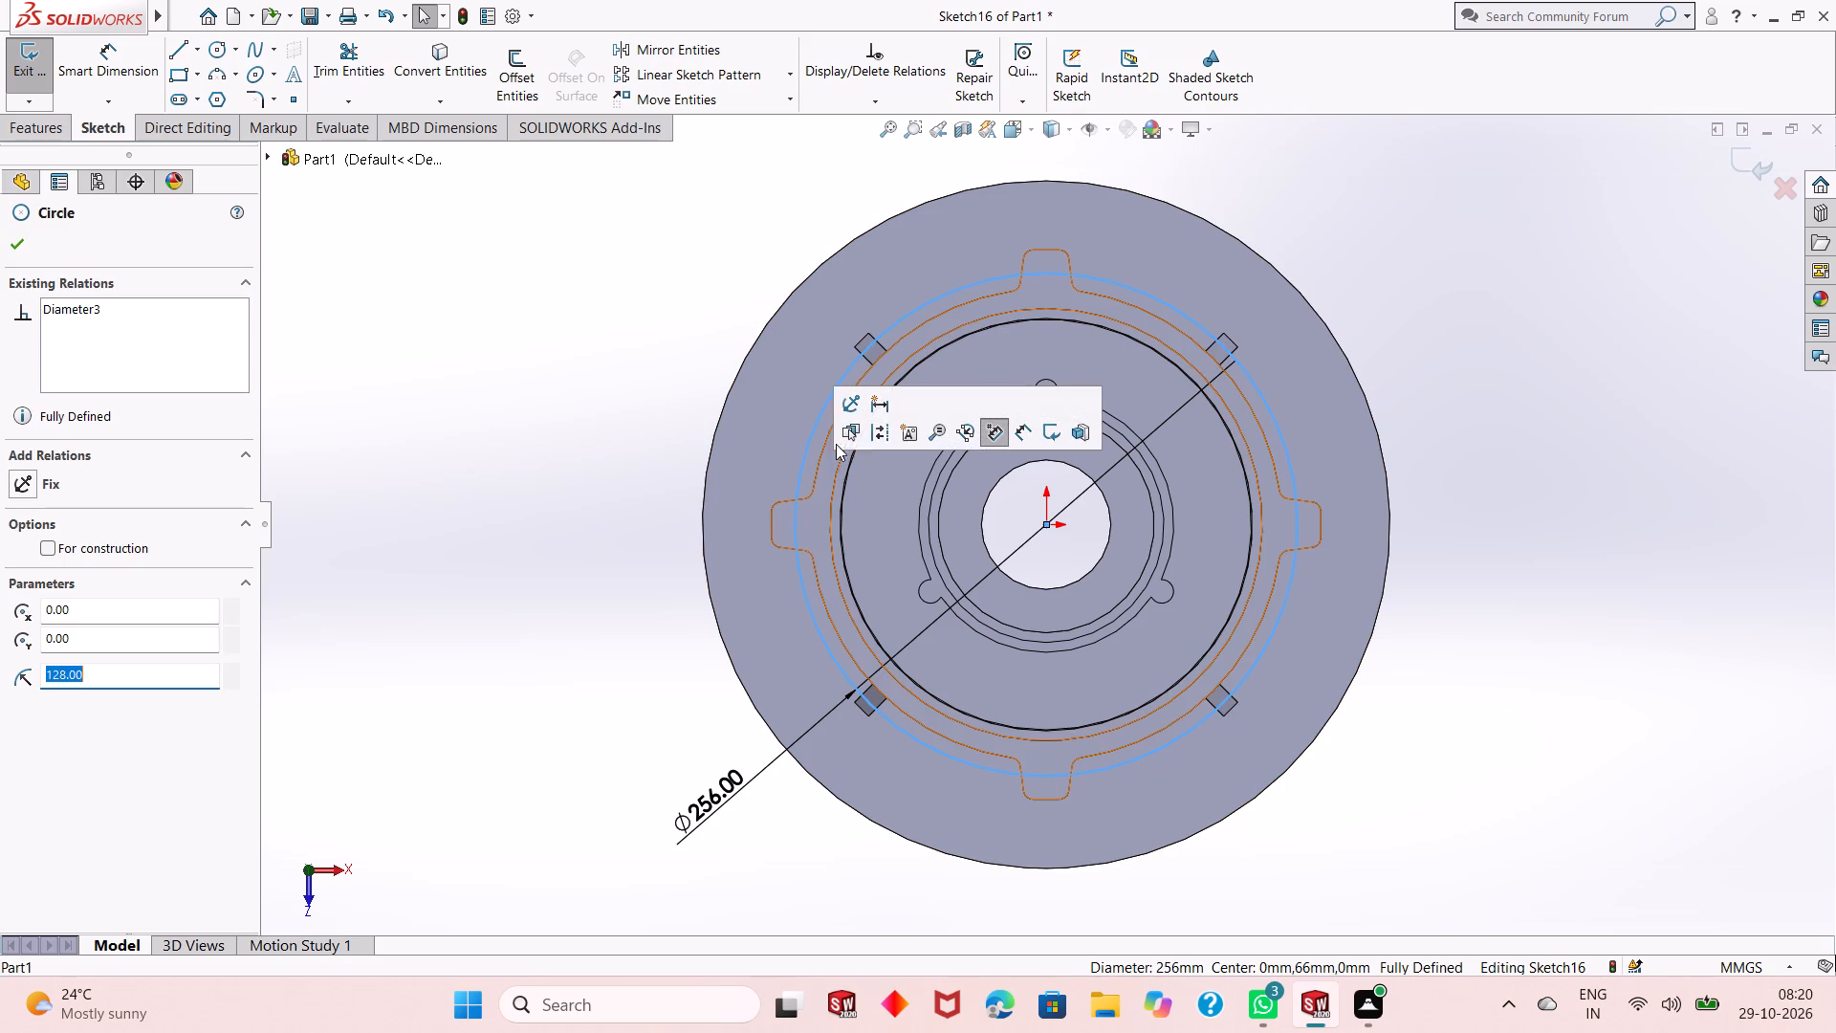
click(883, 432)
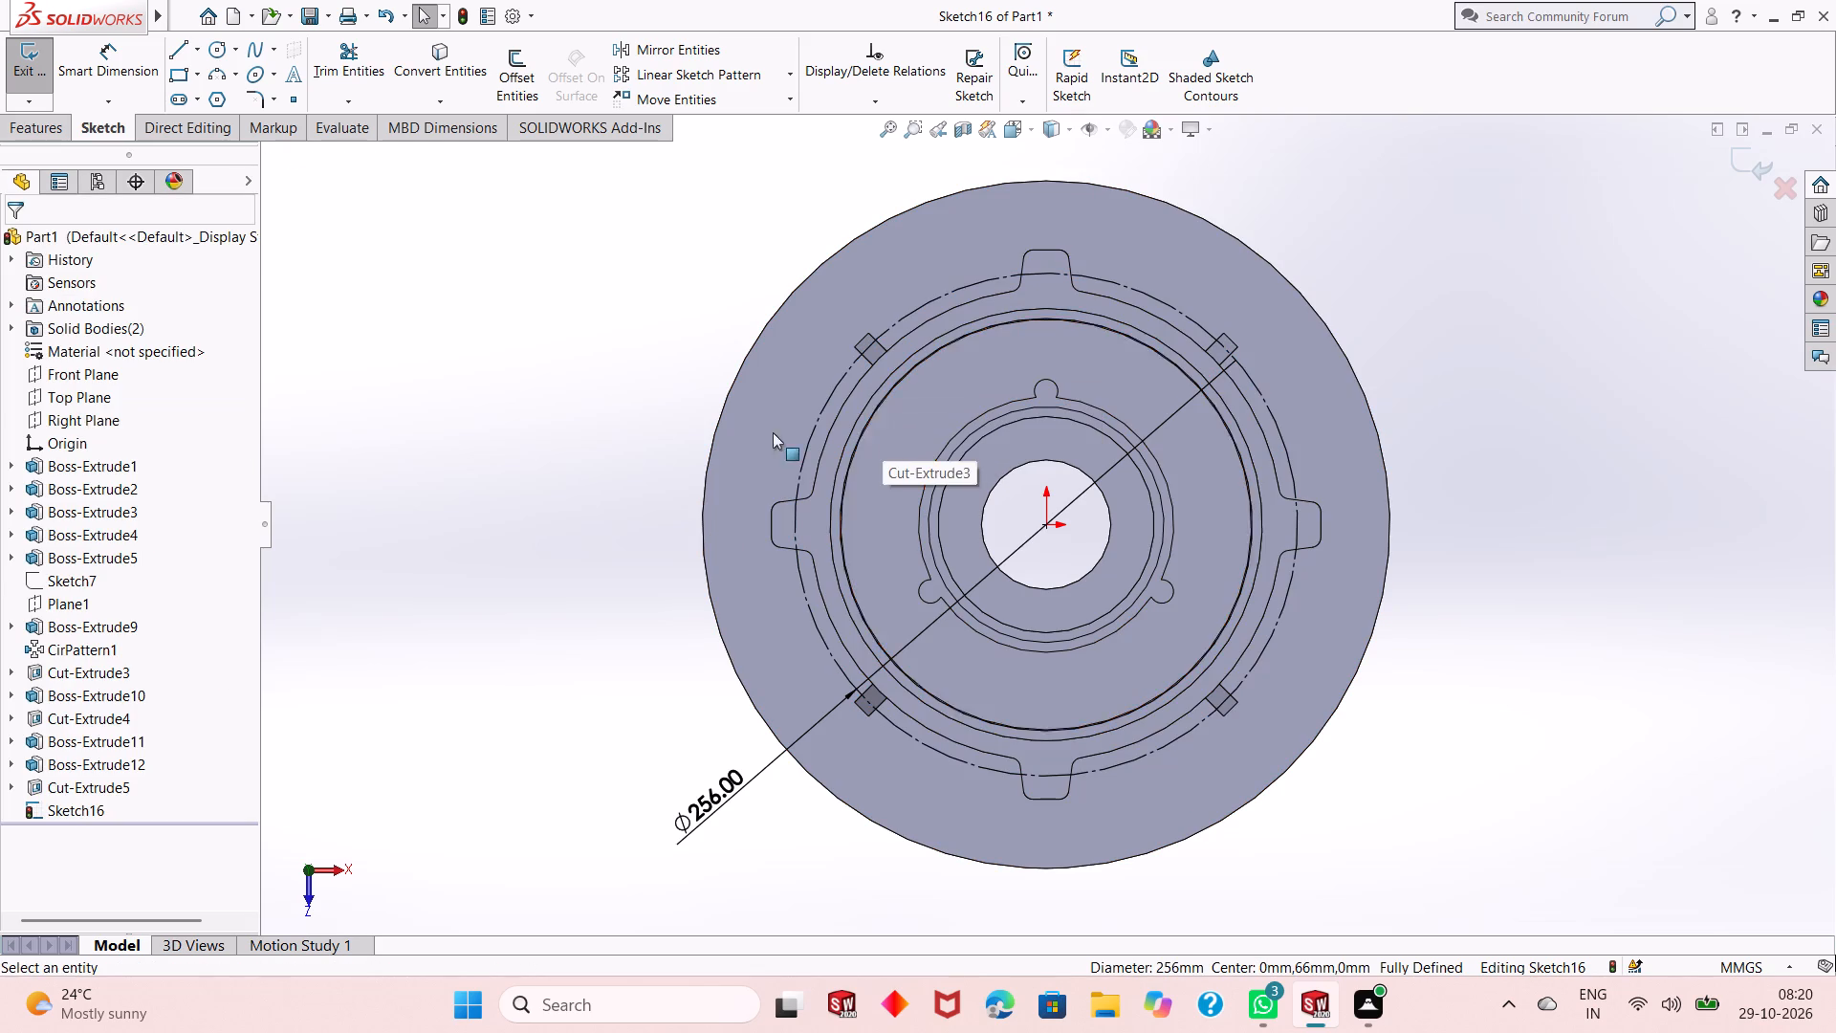
Sketch a circle about 14.7 mm in diameter on the upper tooth, centred on the 256 mm construction circle directly above the origin.
click(690, 400)
scroll(1084, 262, up, 1)
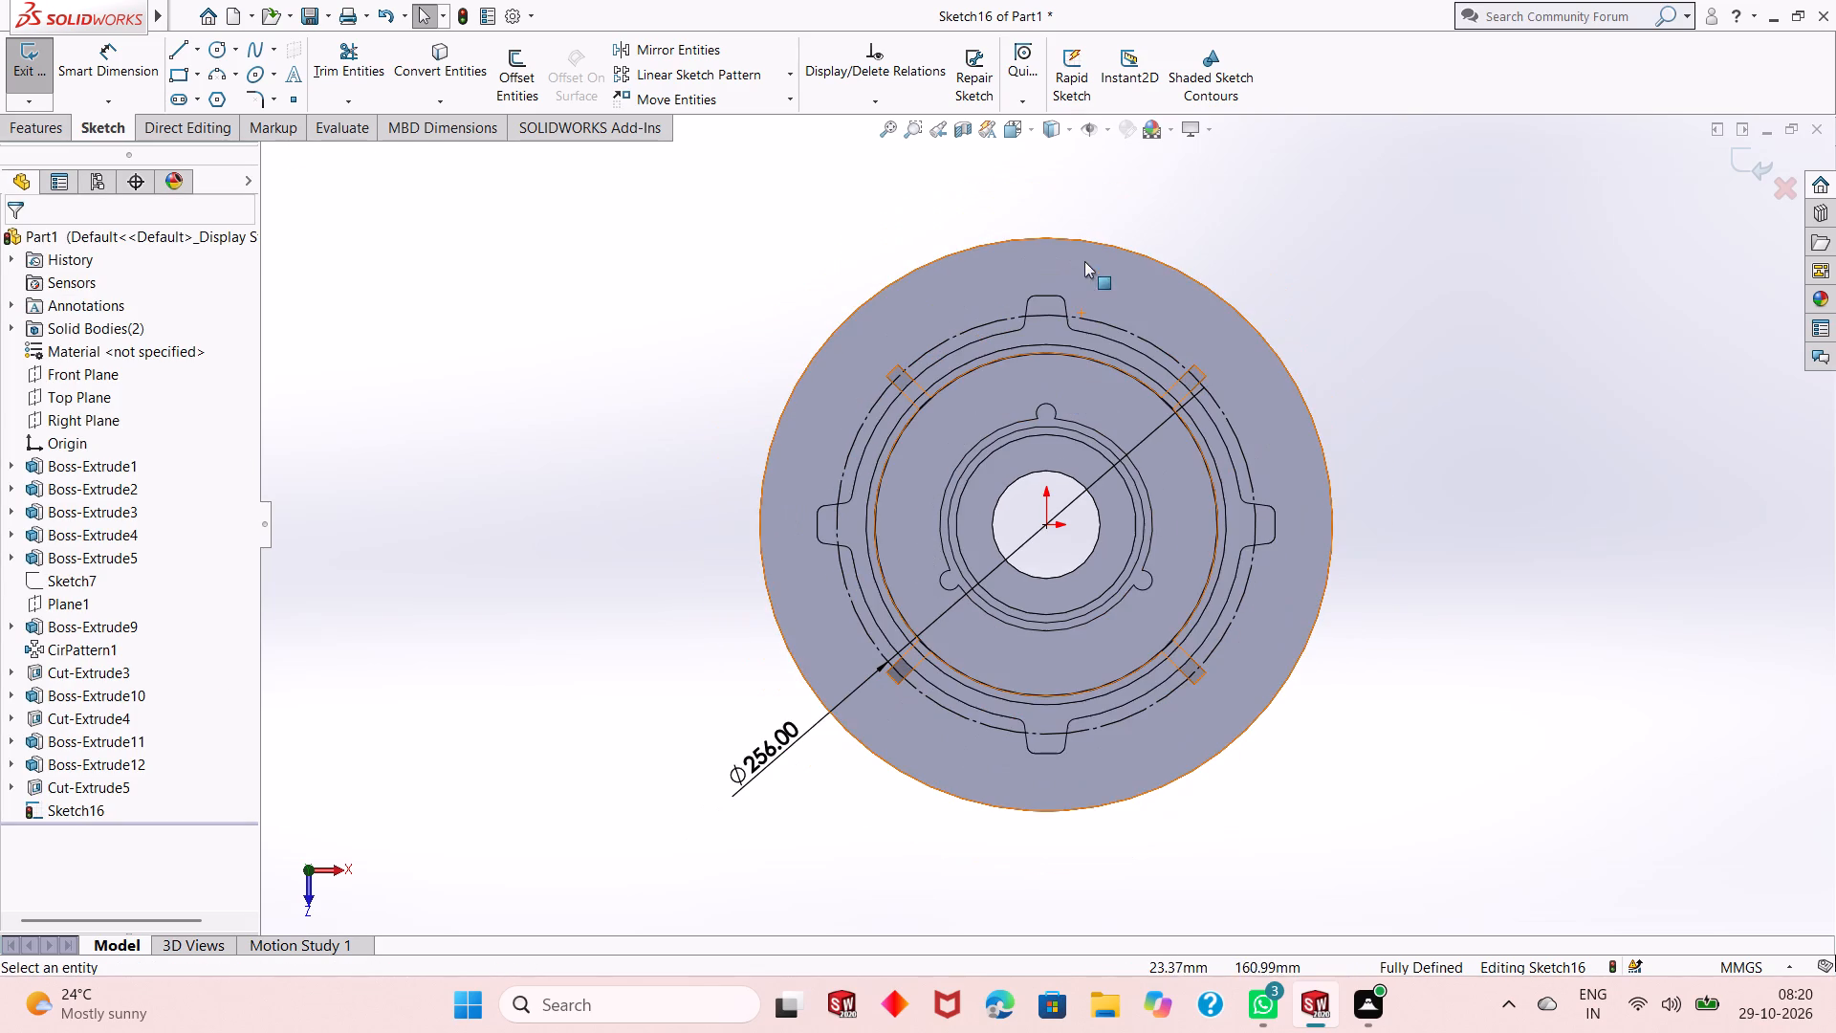
scroll(1082, 340, down, 5)
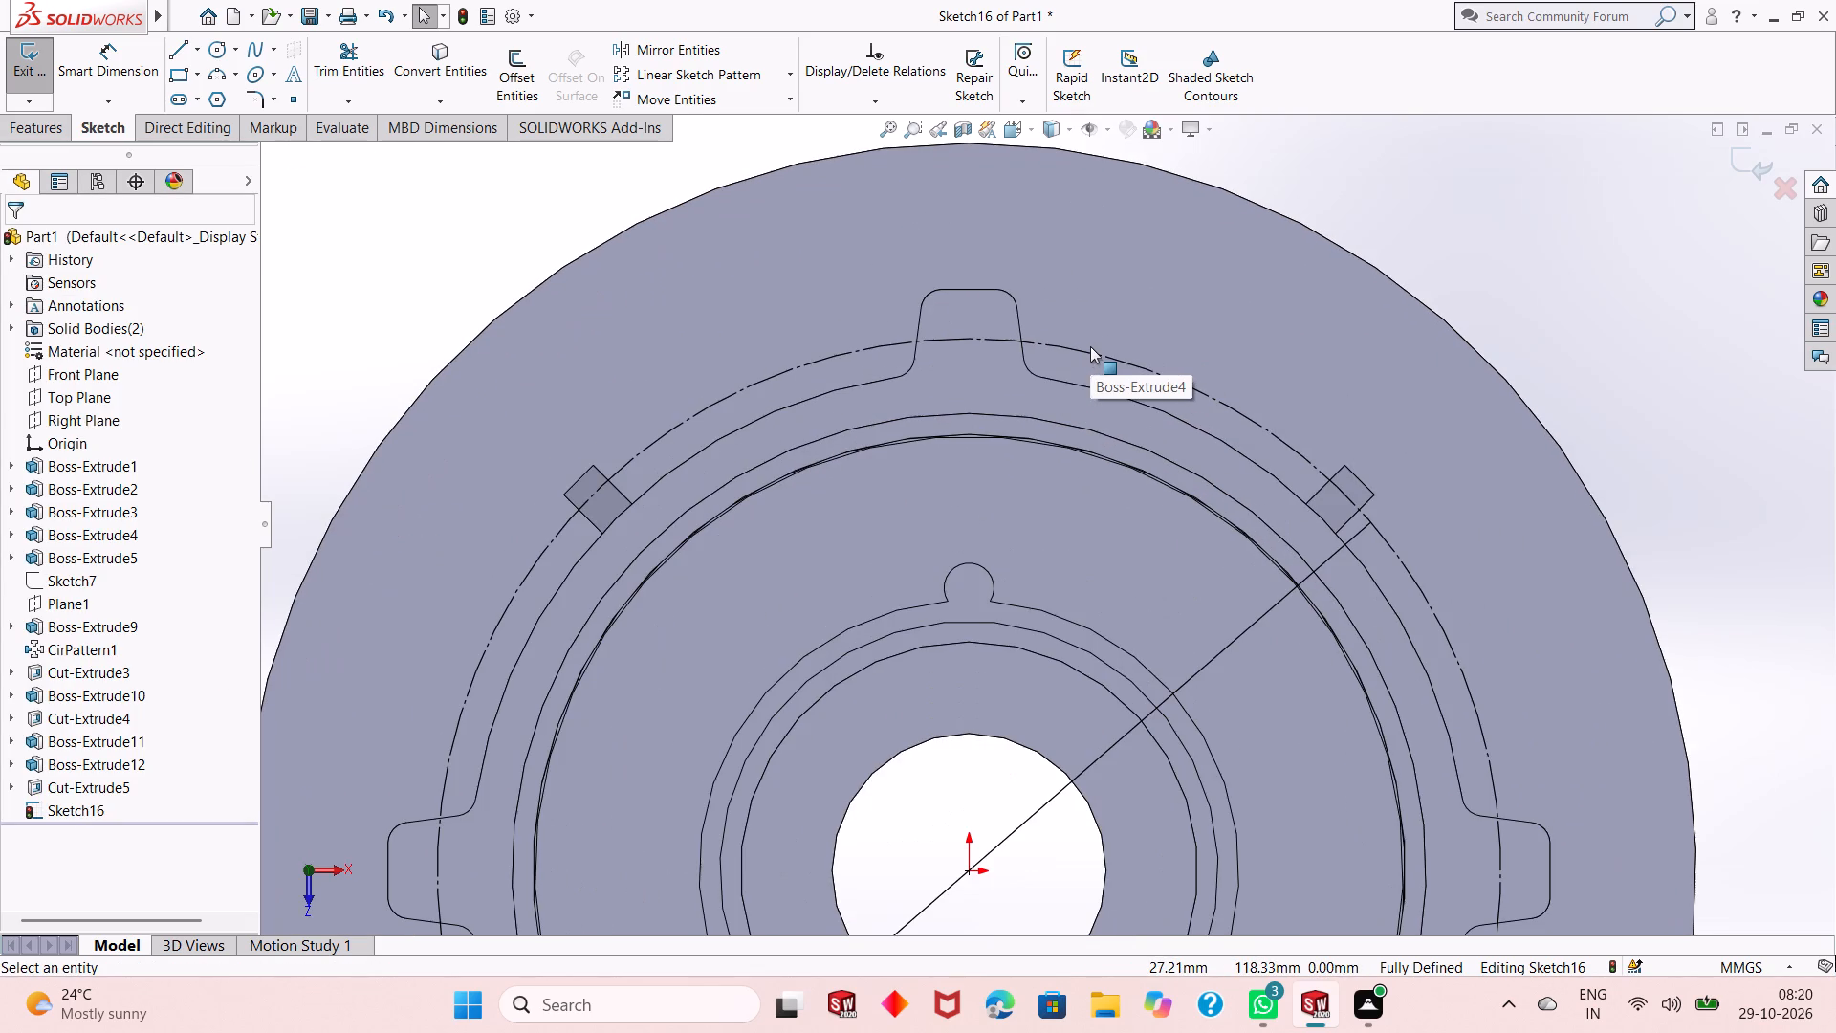
click(209, 53)
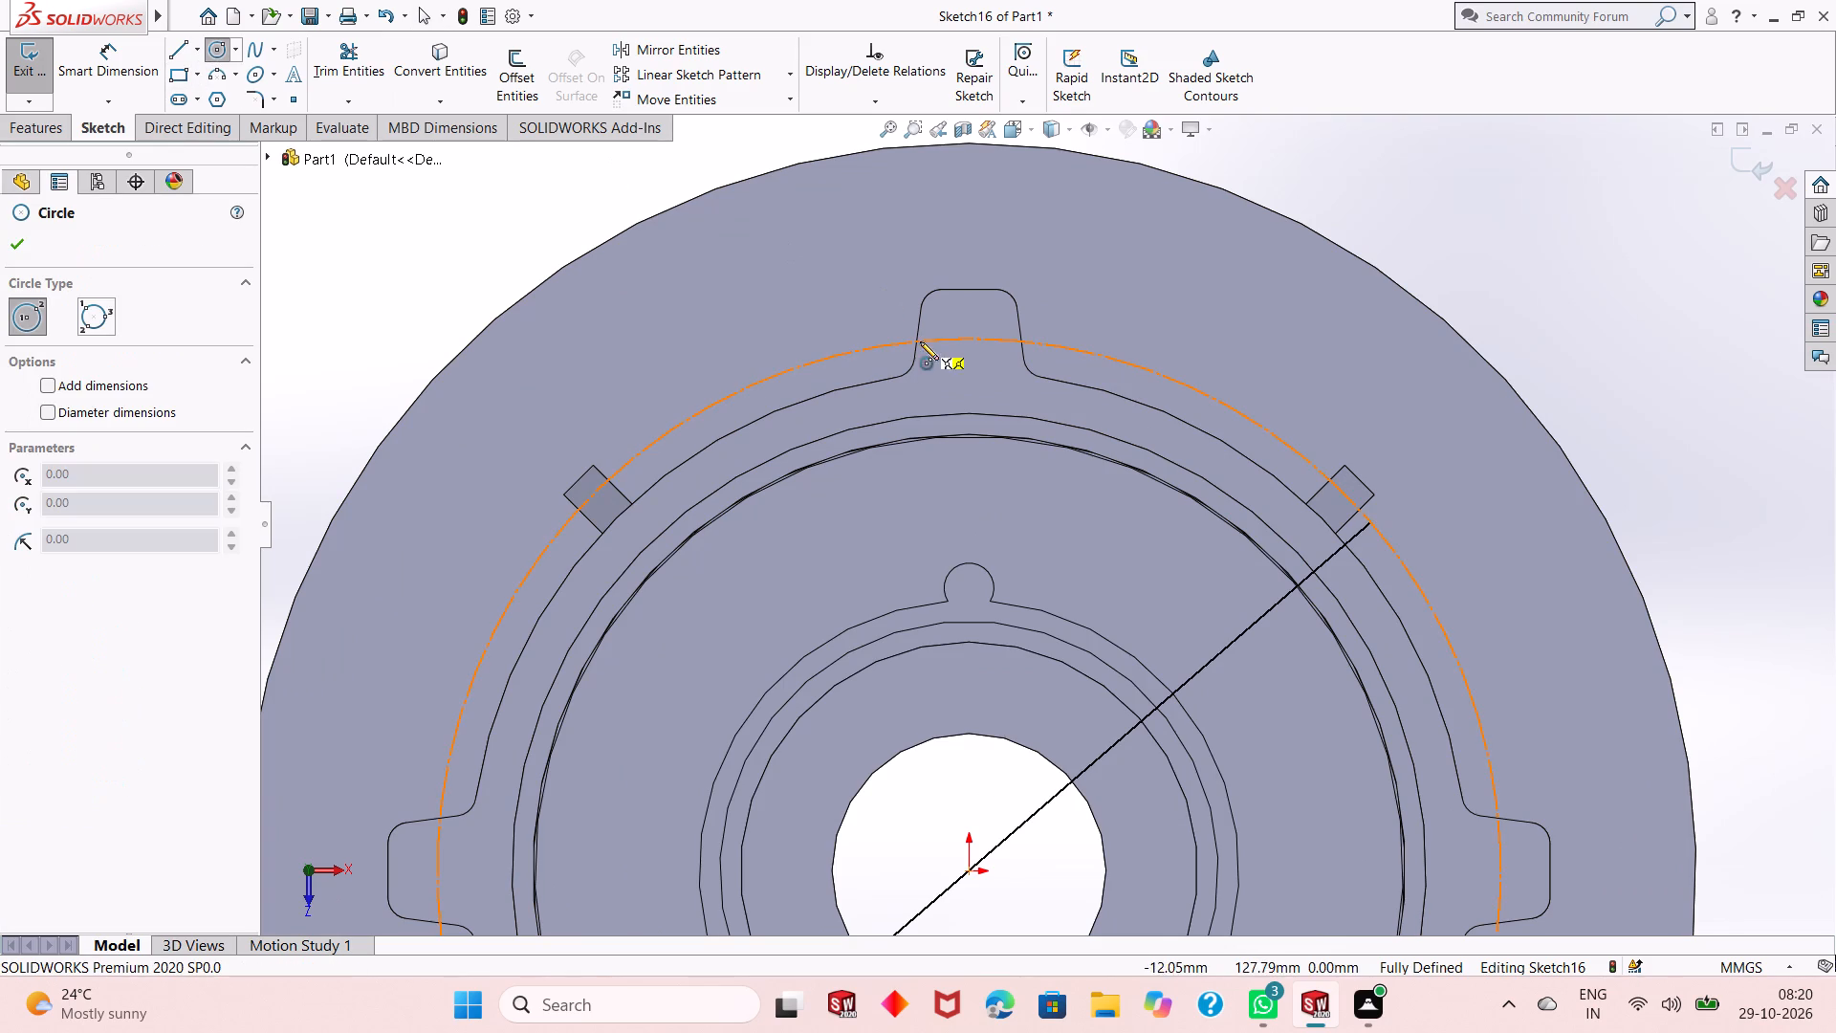
click(971, 340)
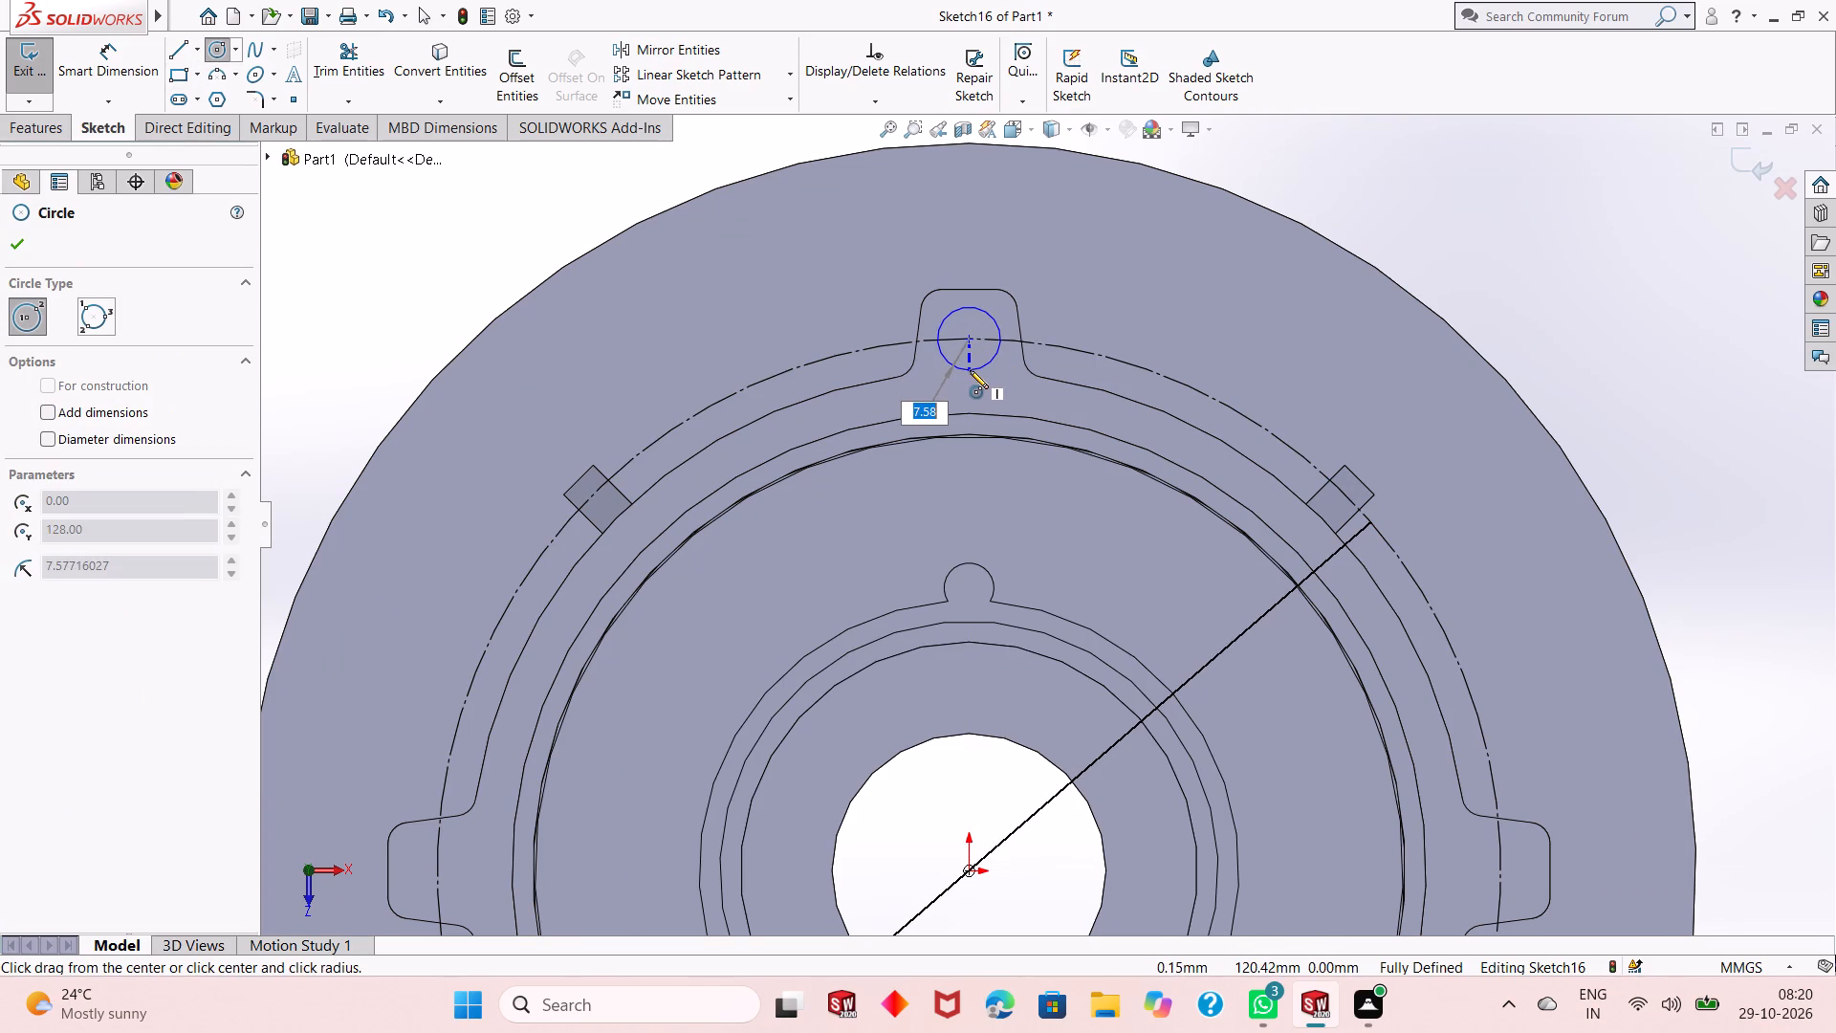
click(971, 369)
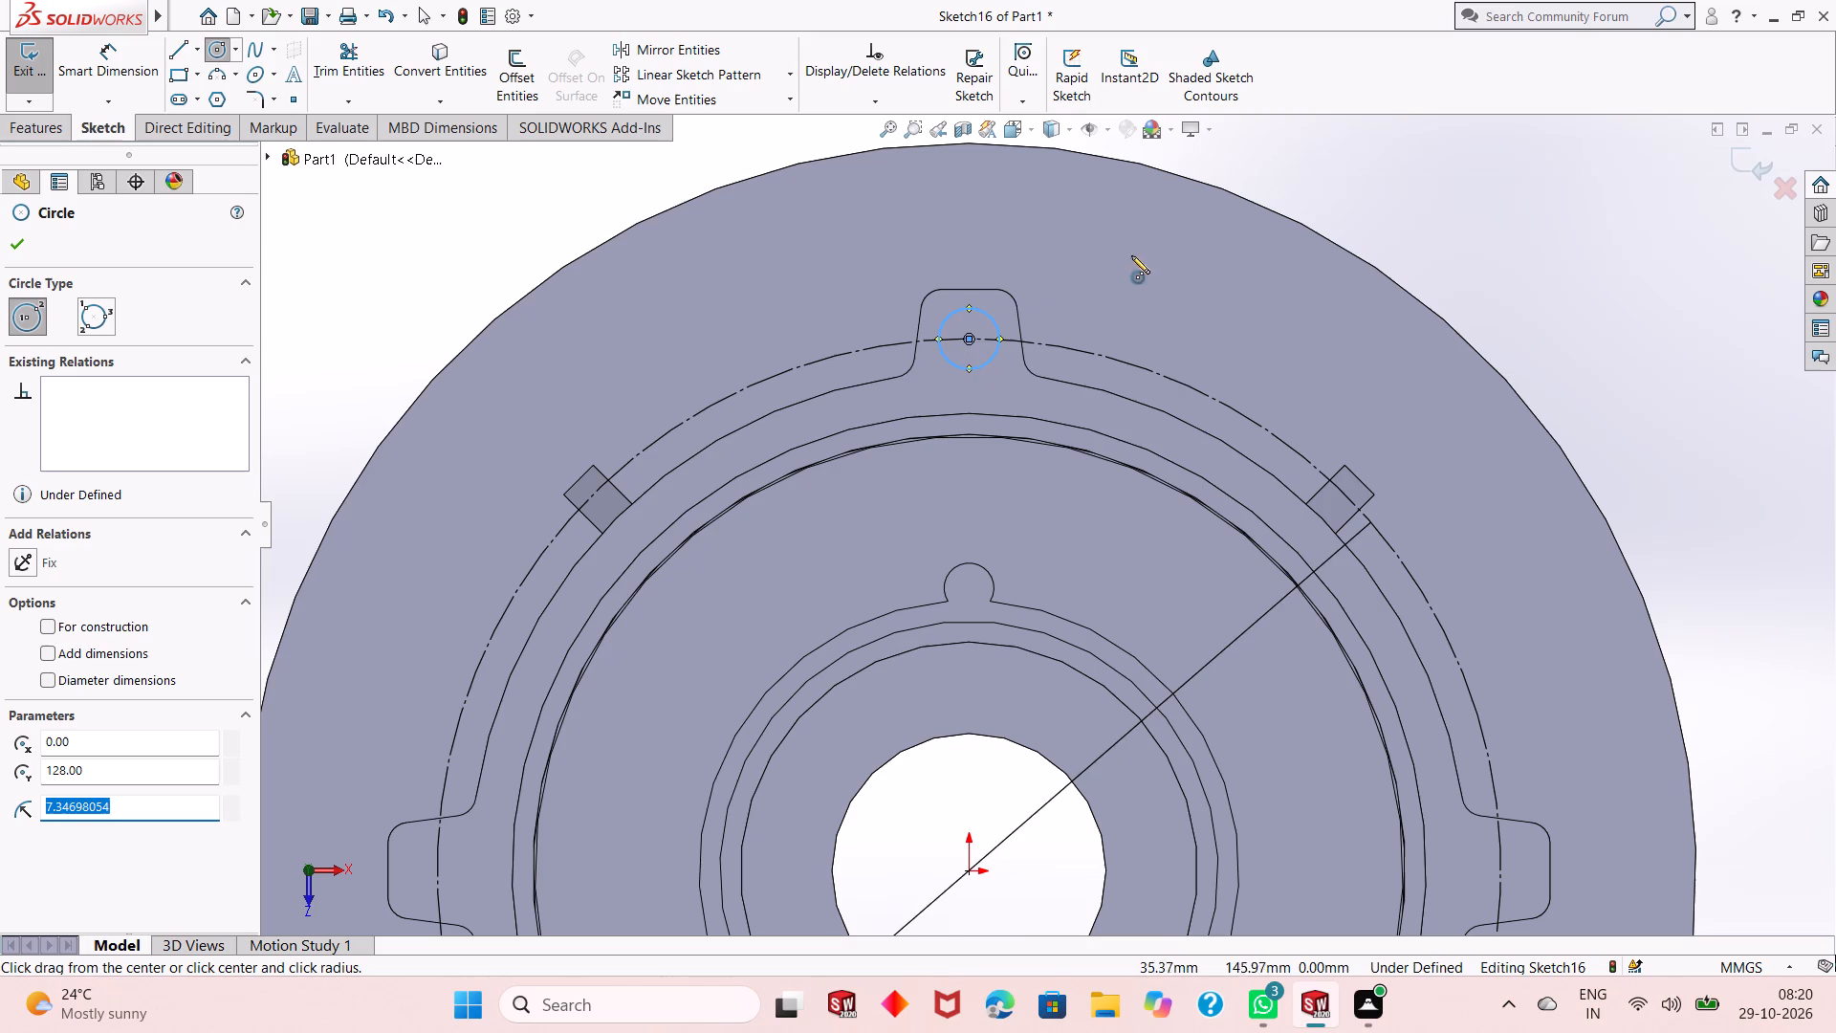
right_click(1505, 259)
click(1531, 272)
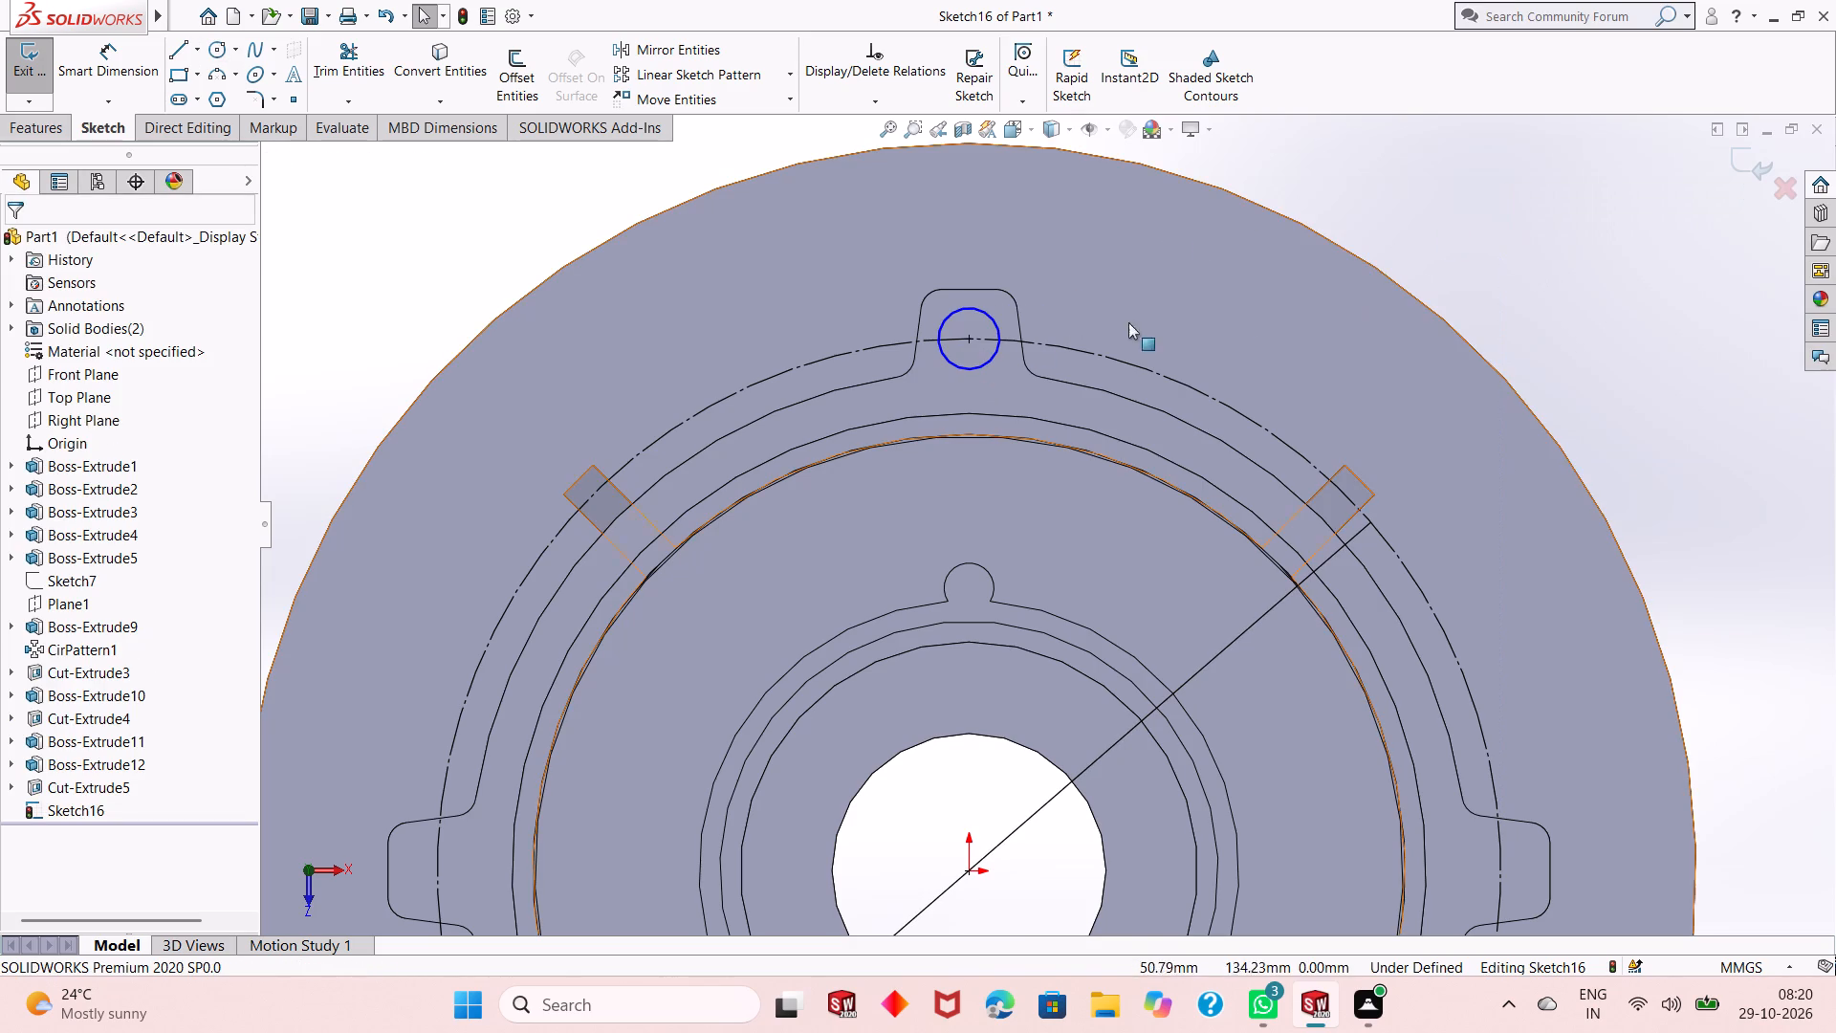
Dimension the upper tooth's circle to a diameter of 9 mm.
click(142, 80)
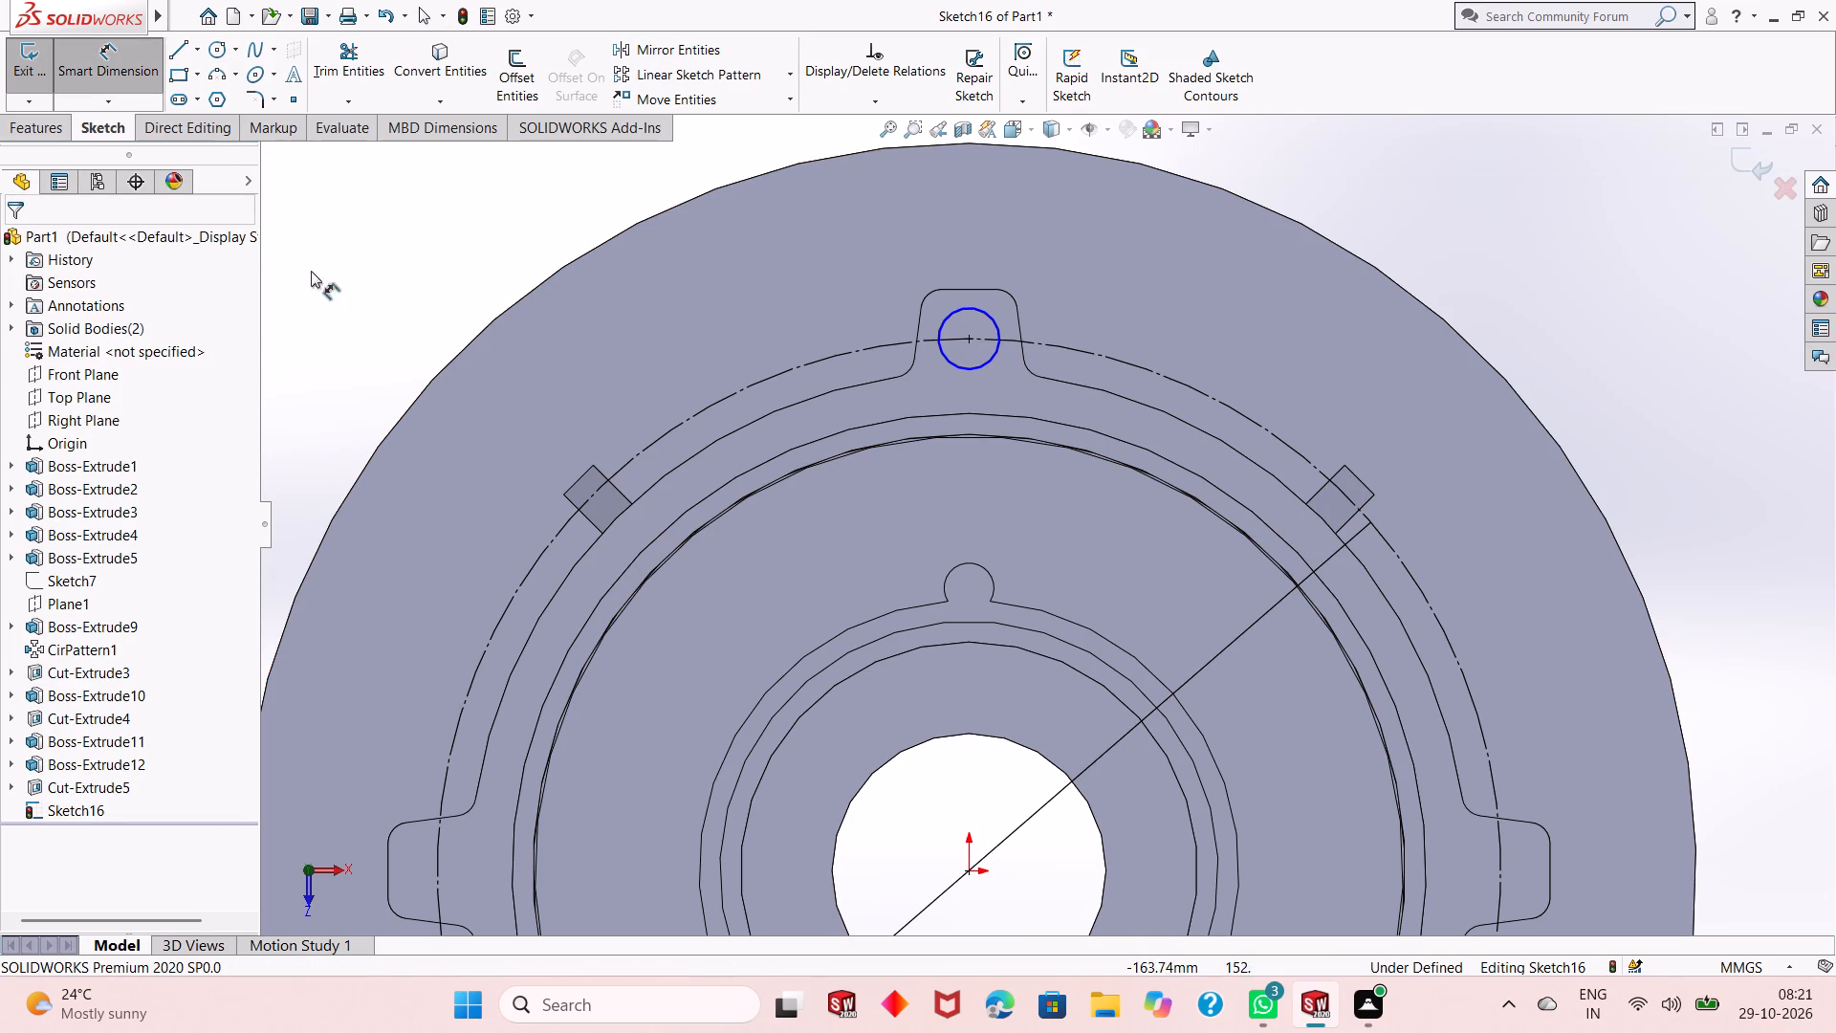
click(980, 369)
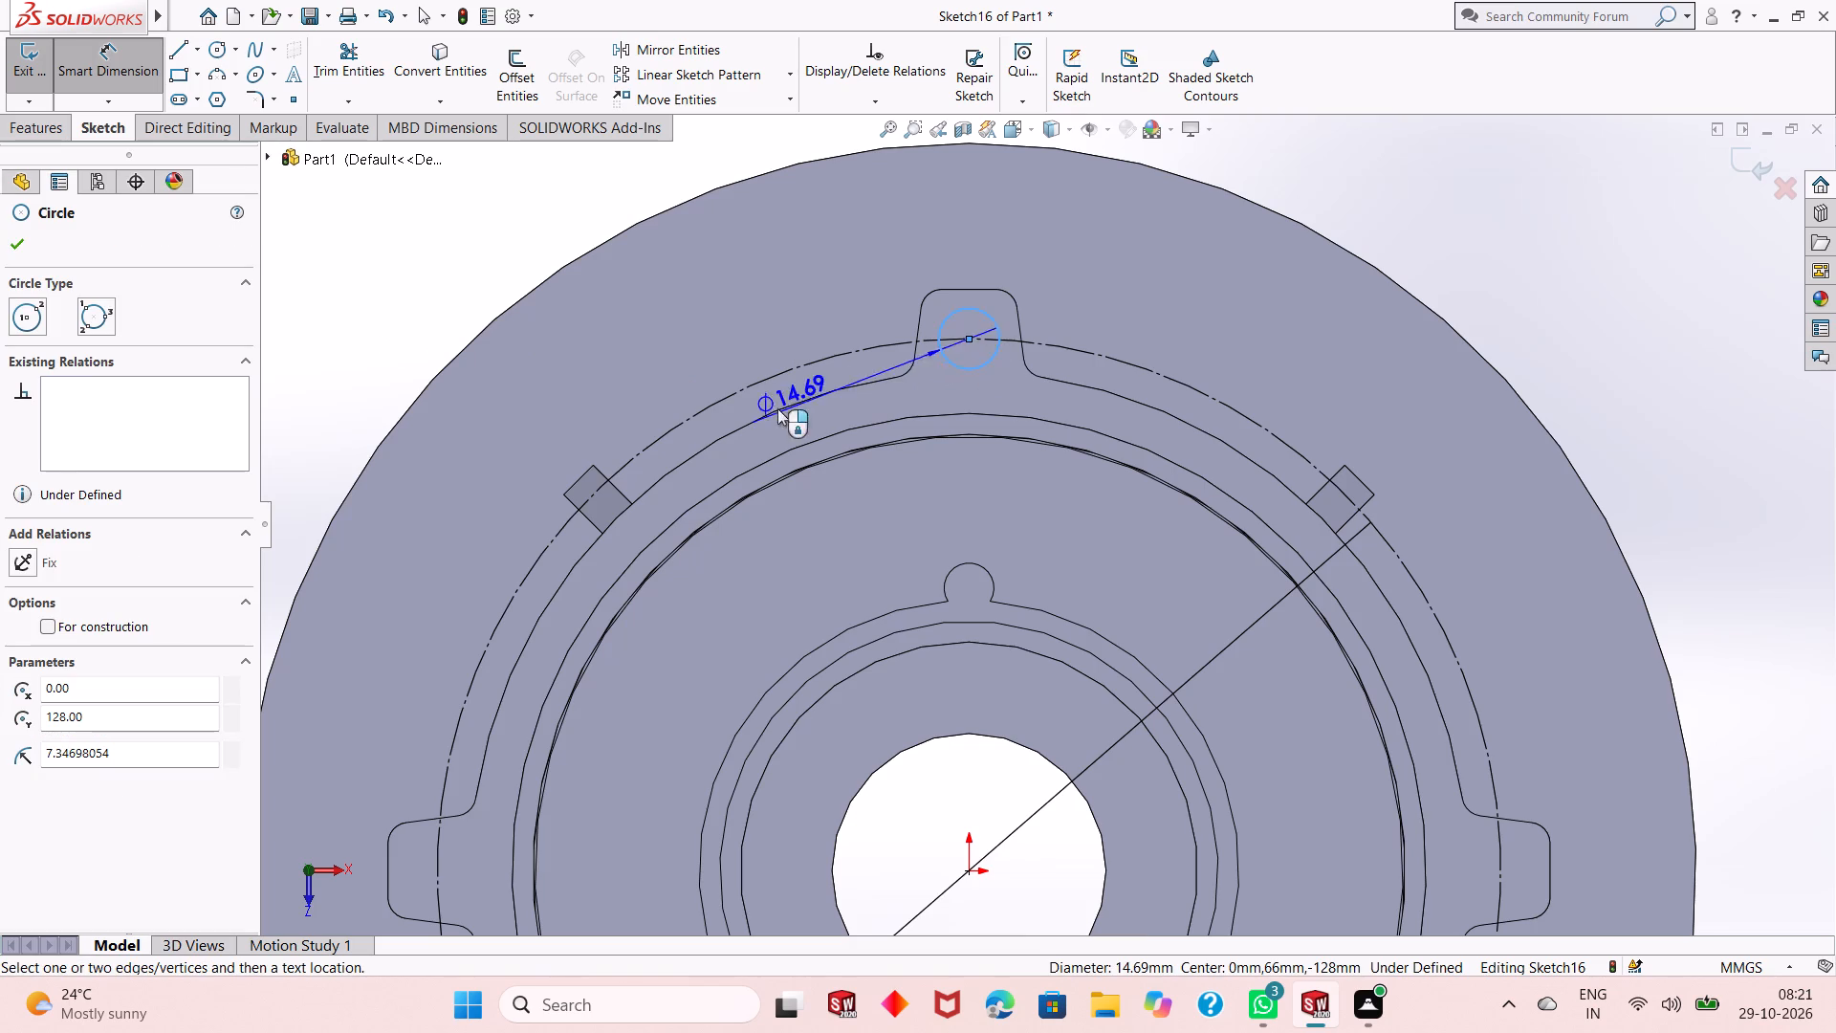
click(624, 408)
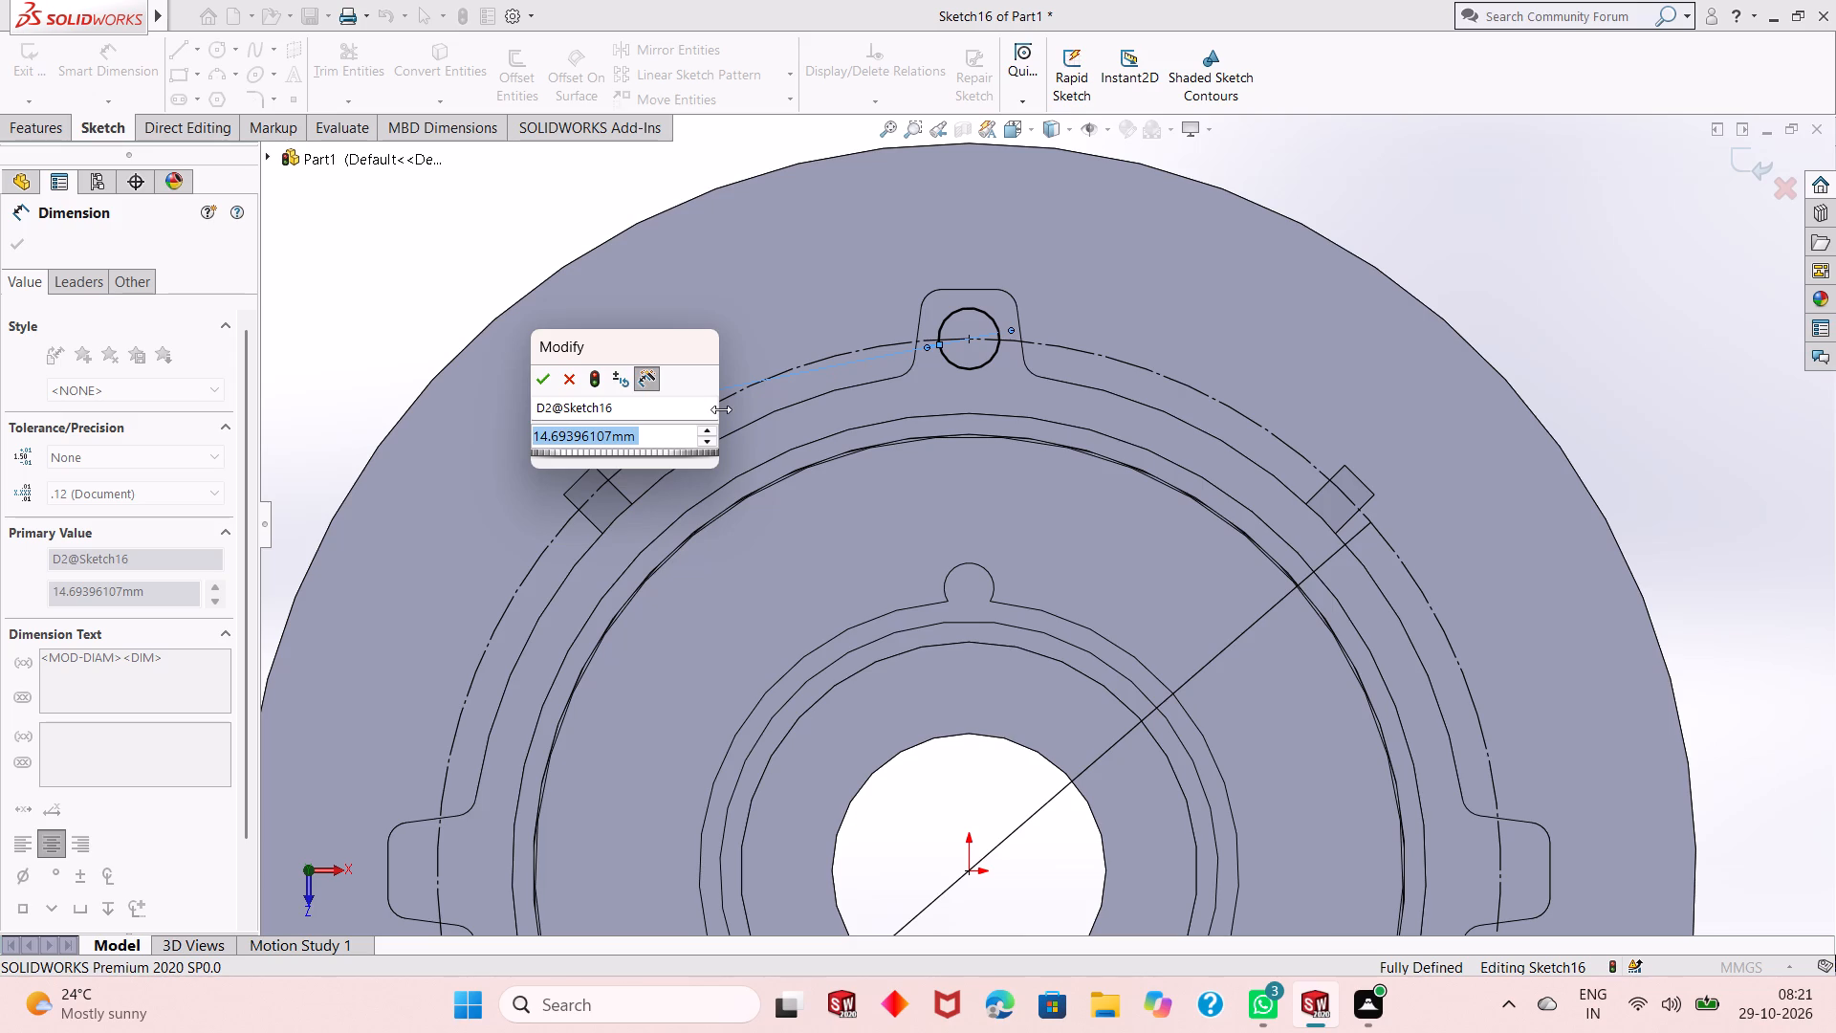
key(9)
key(Return)
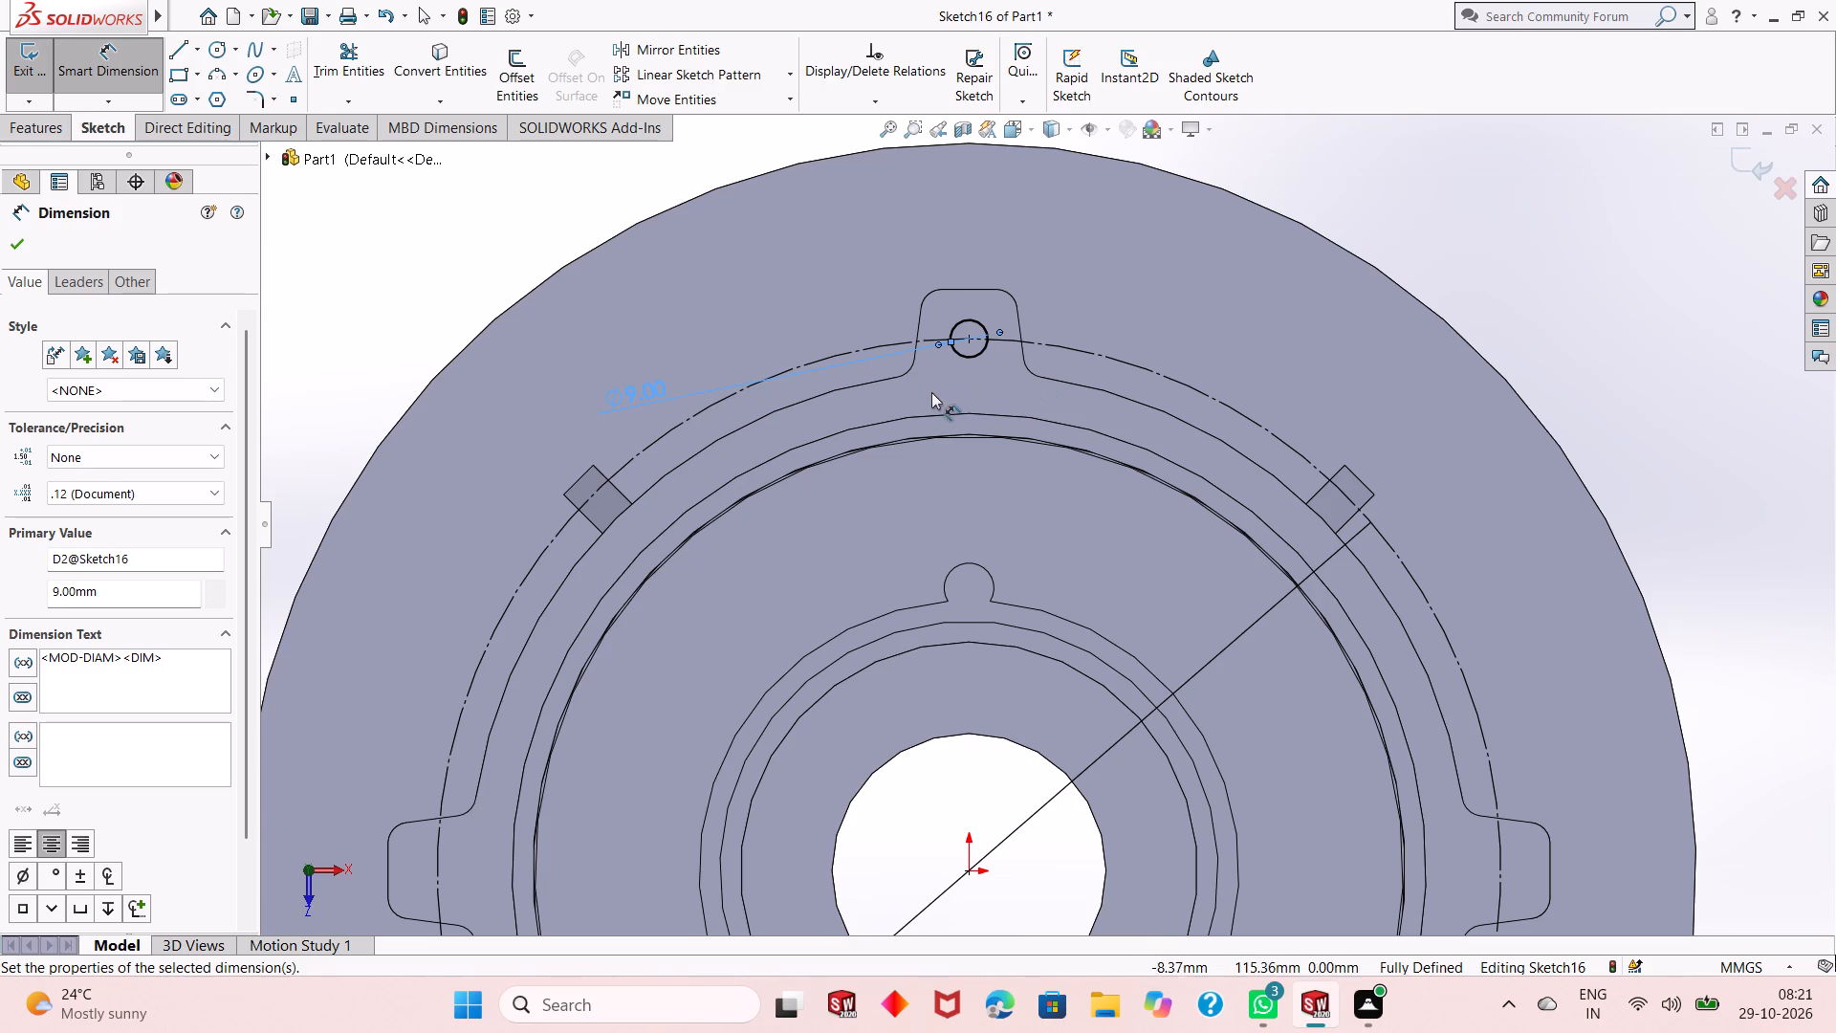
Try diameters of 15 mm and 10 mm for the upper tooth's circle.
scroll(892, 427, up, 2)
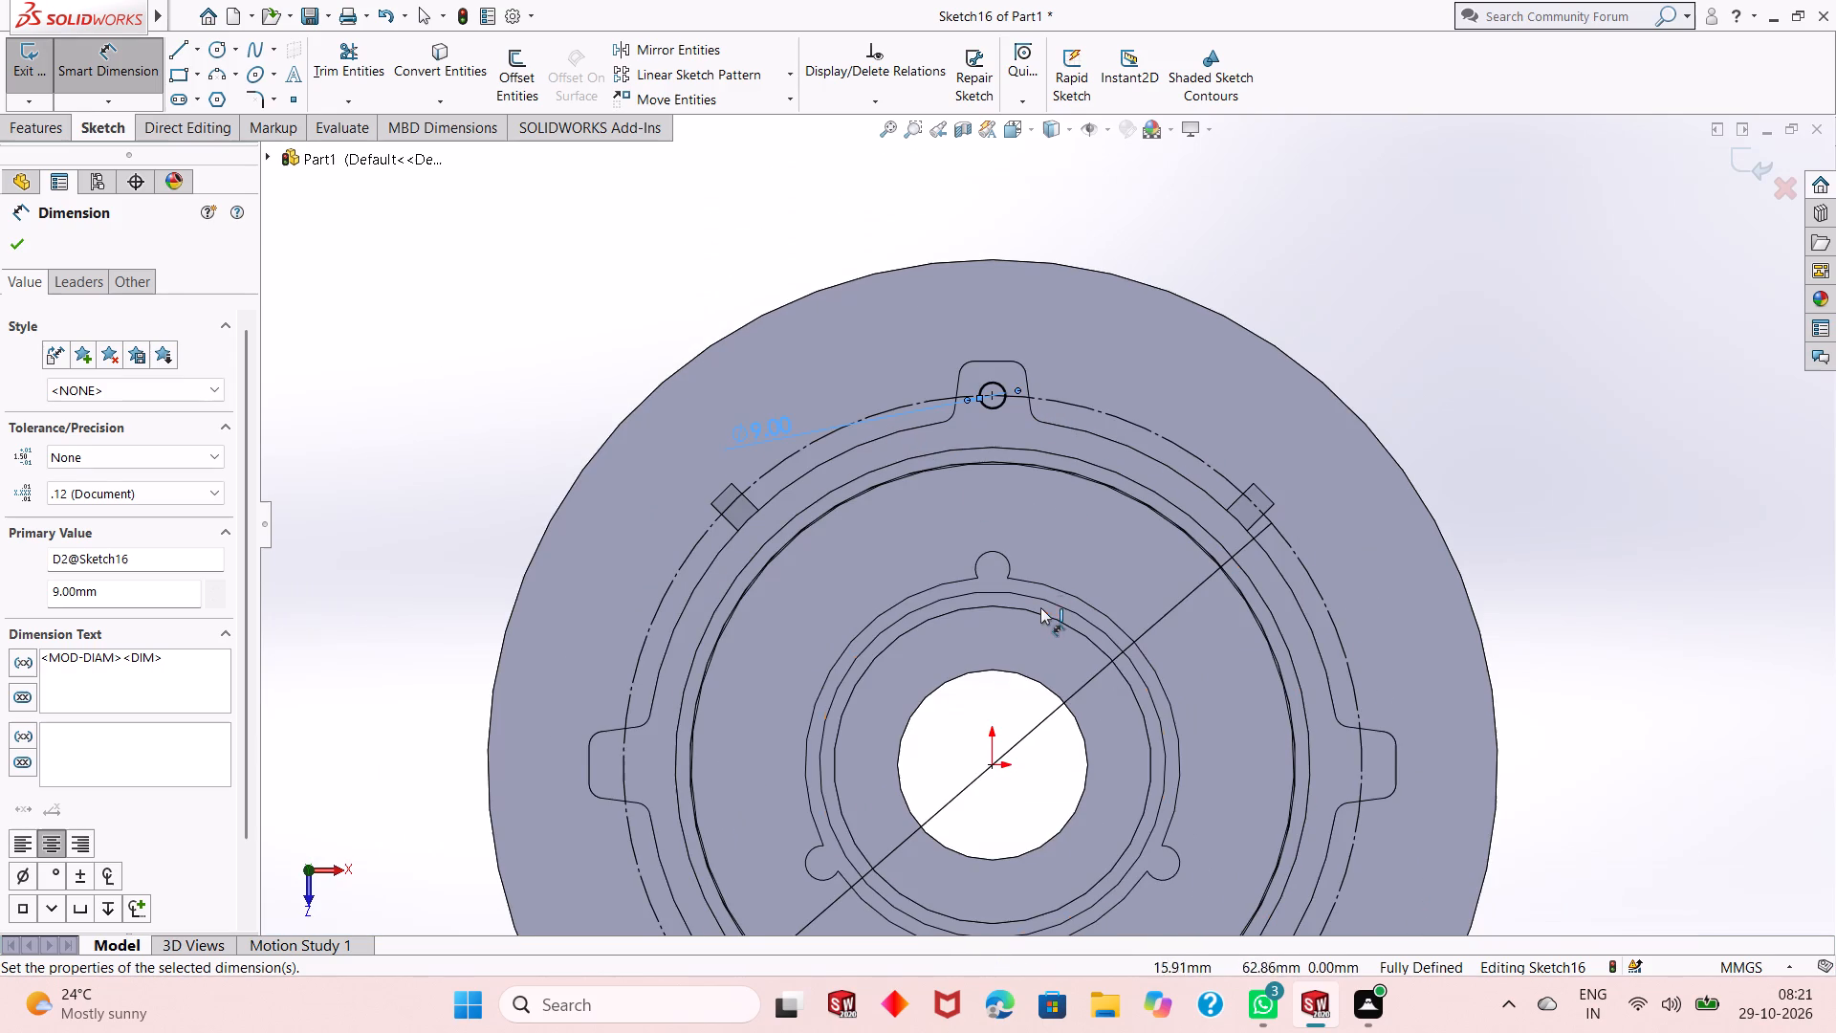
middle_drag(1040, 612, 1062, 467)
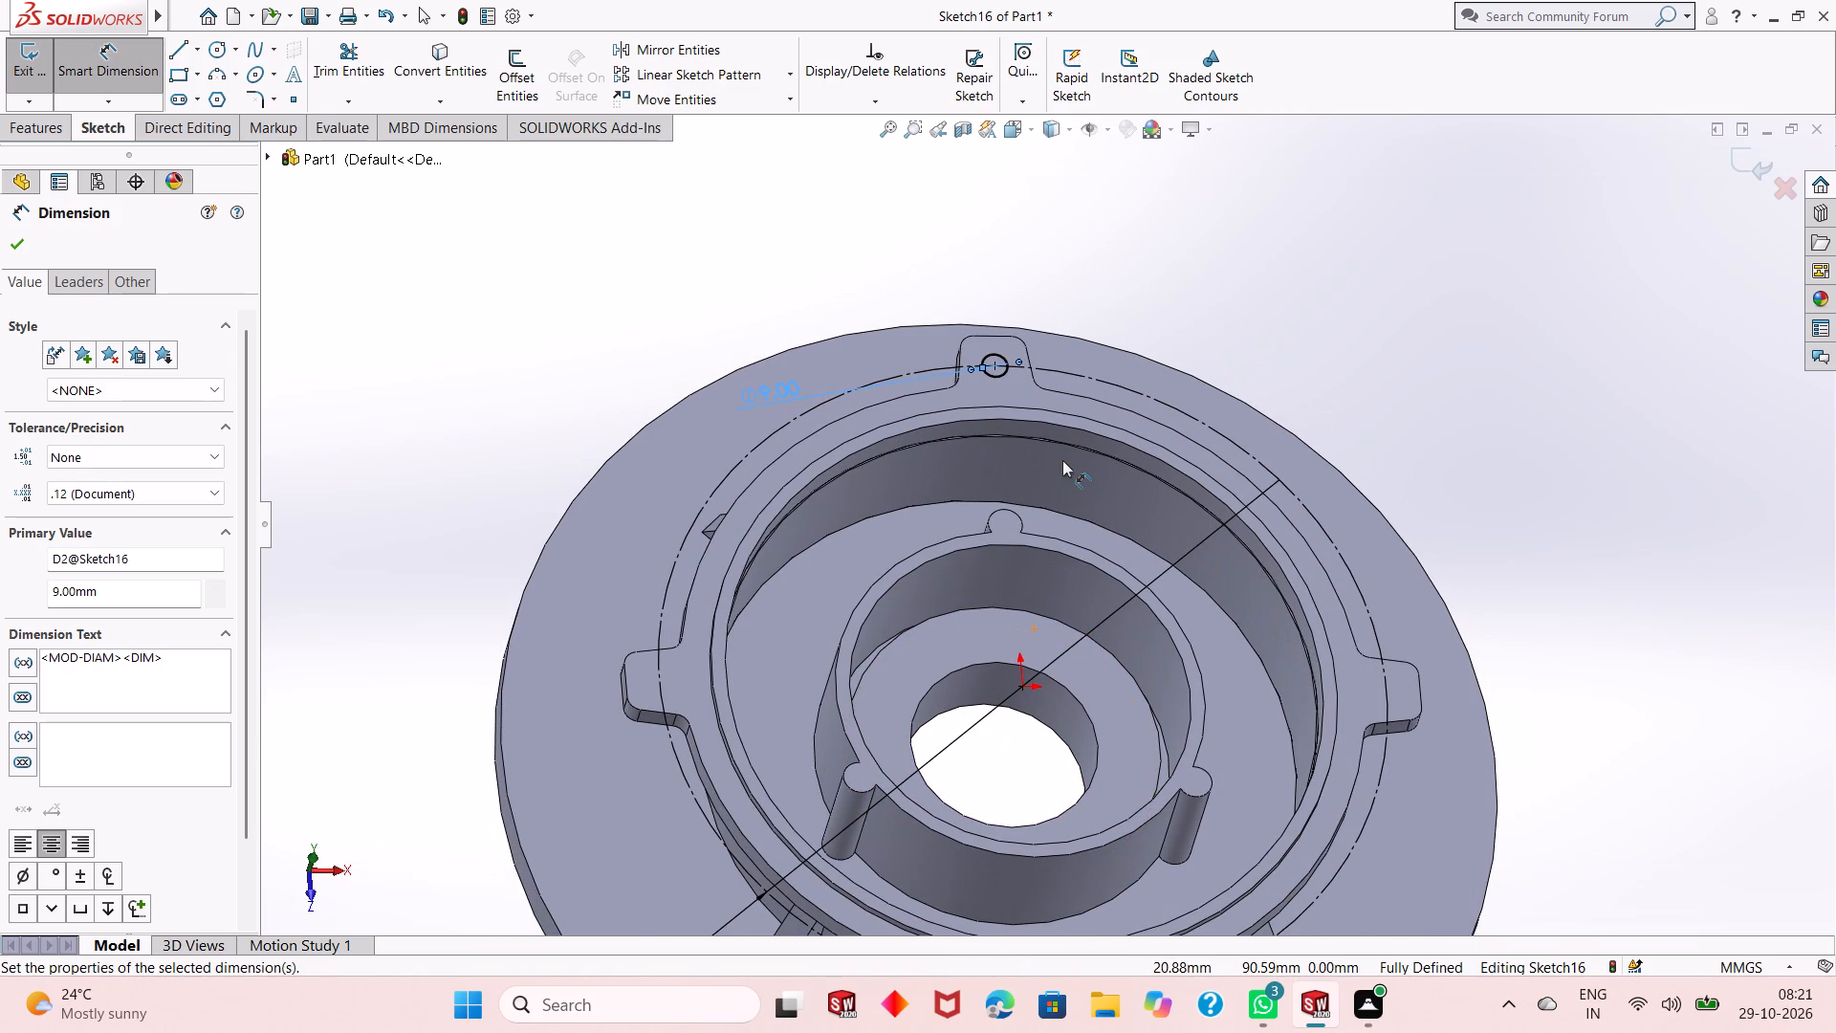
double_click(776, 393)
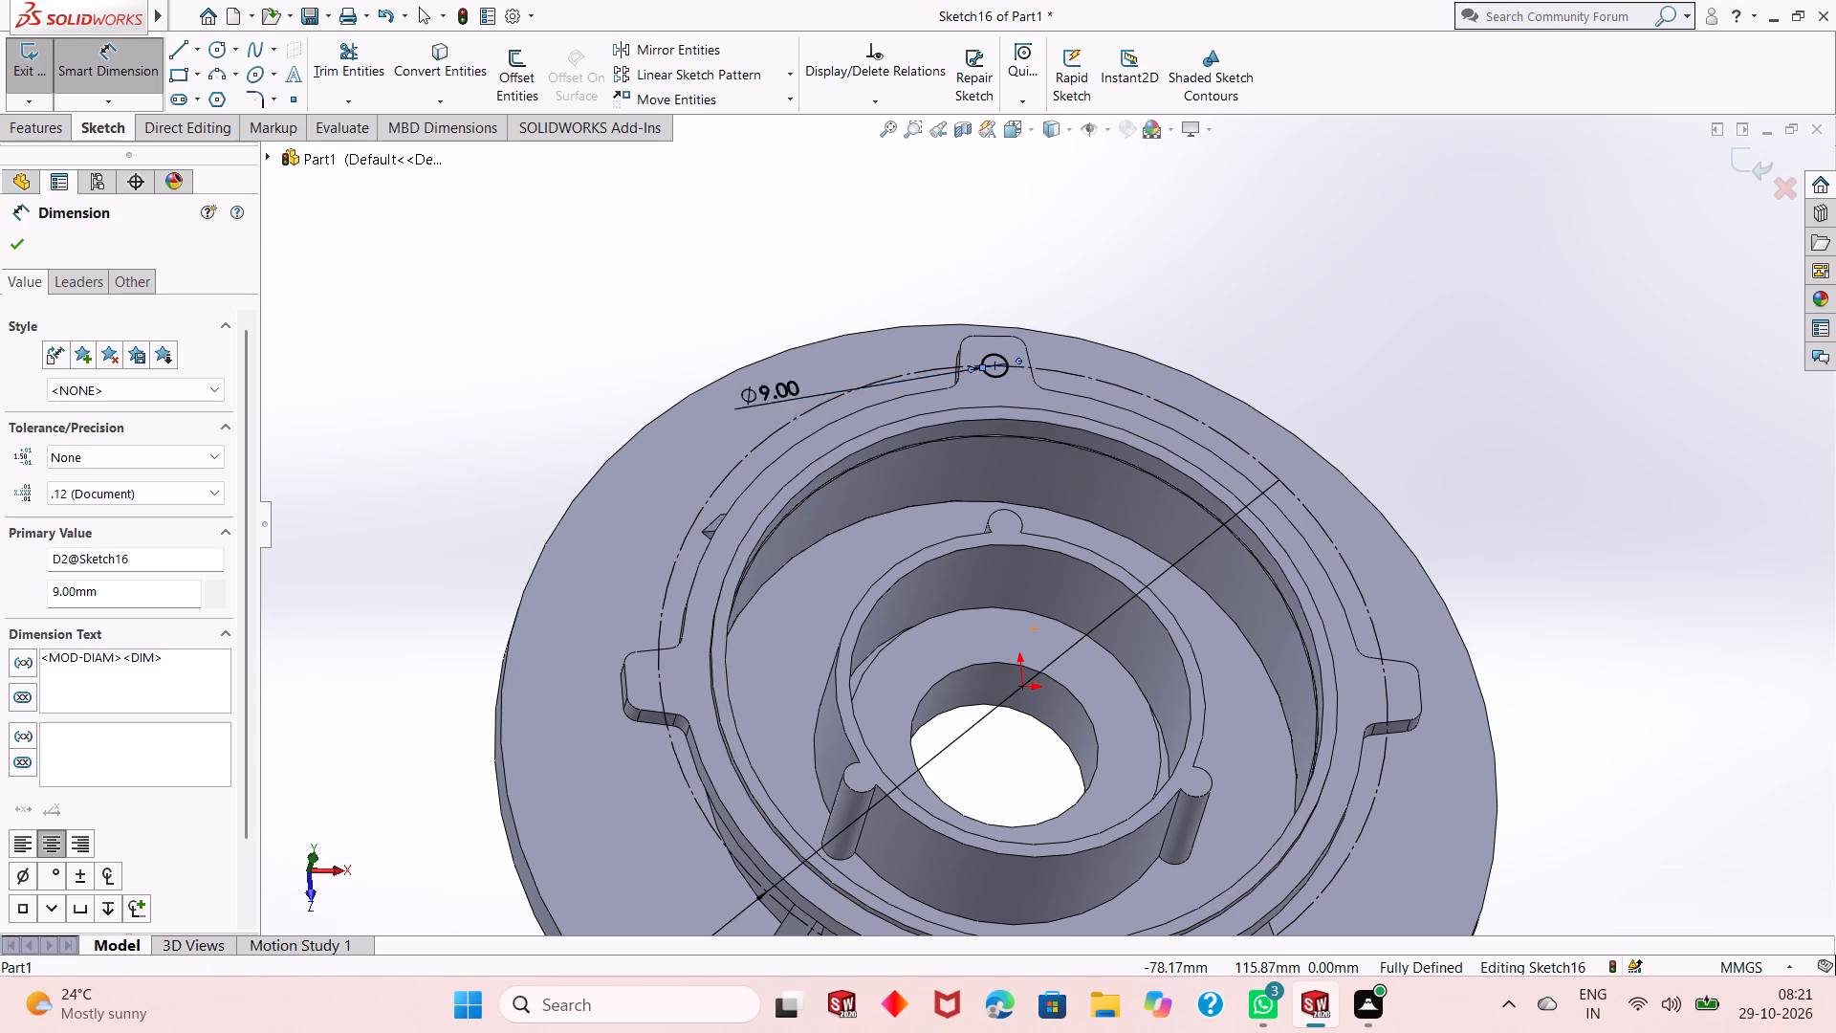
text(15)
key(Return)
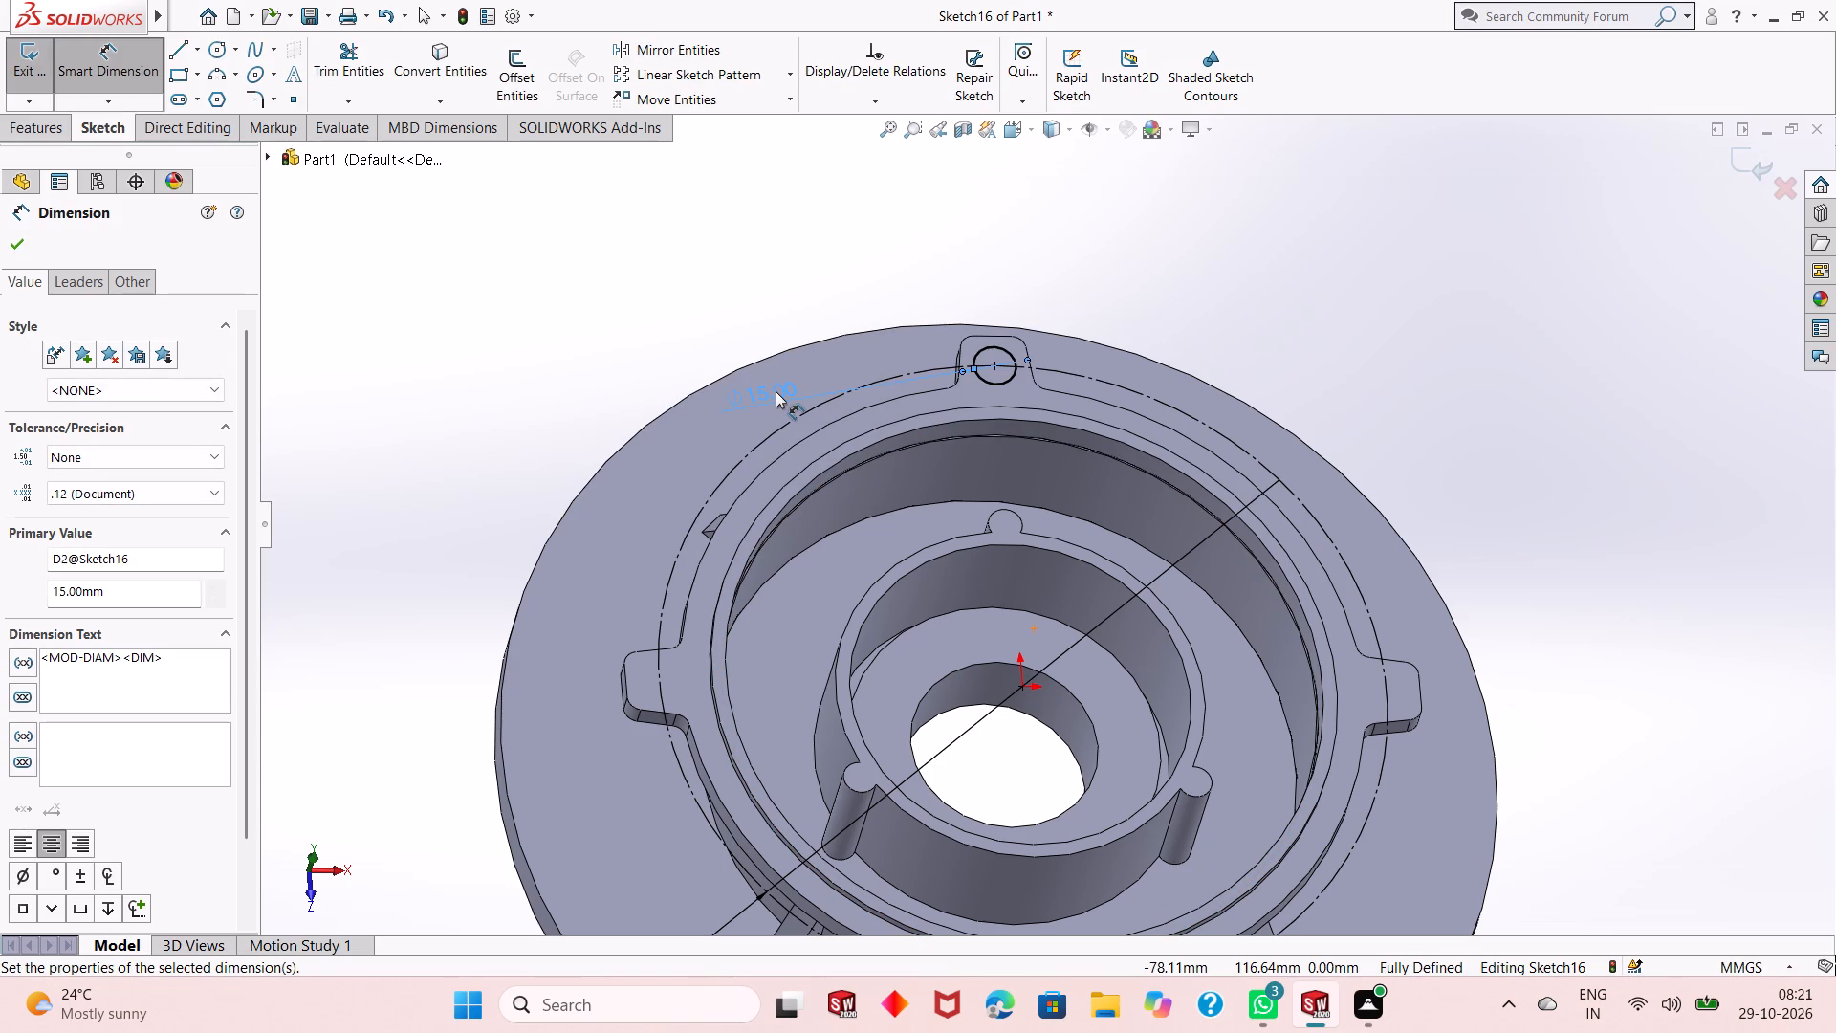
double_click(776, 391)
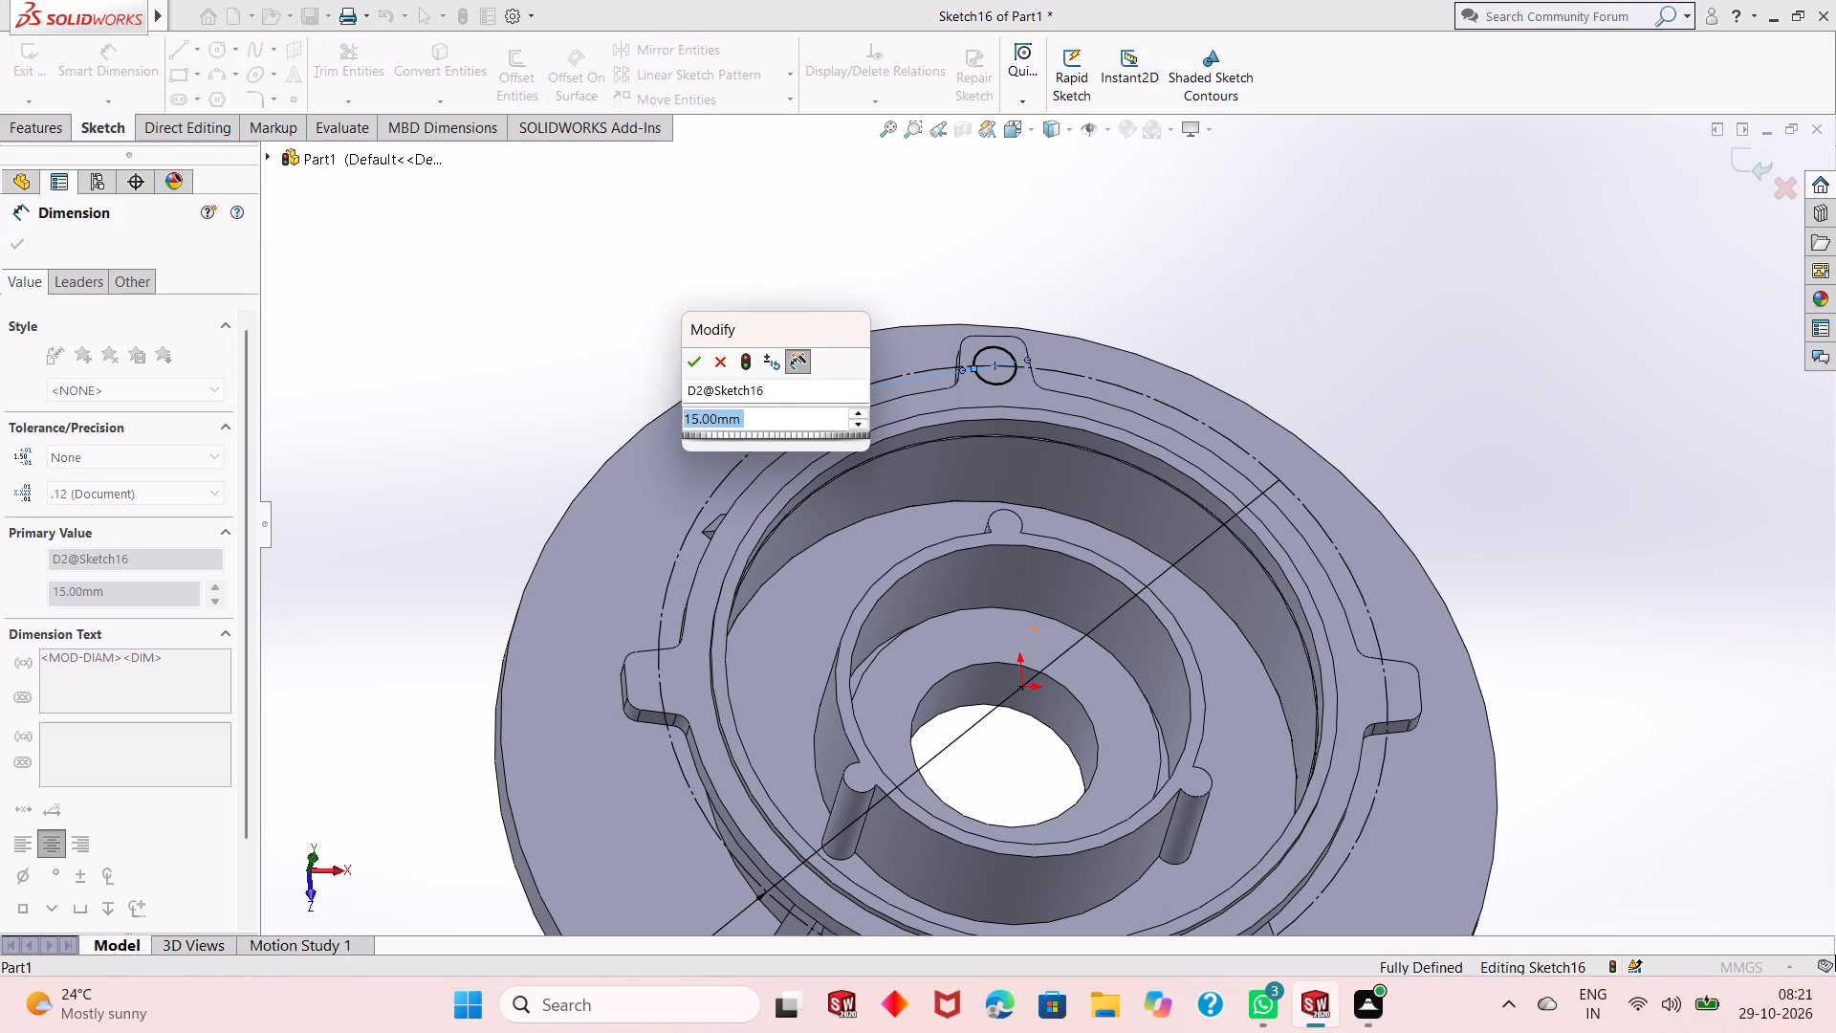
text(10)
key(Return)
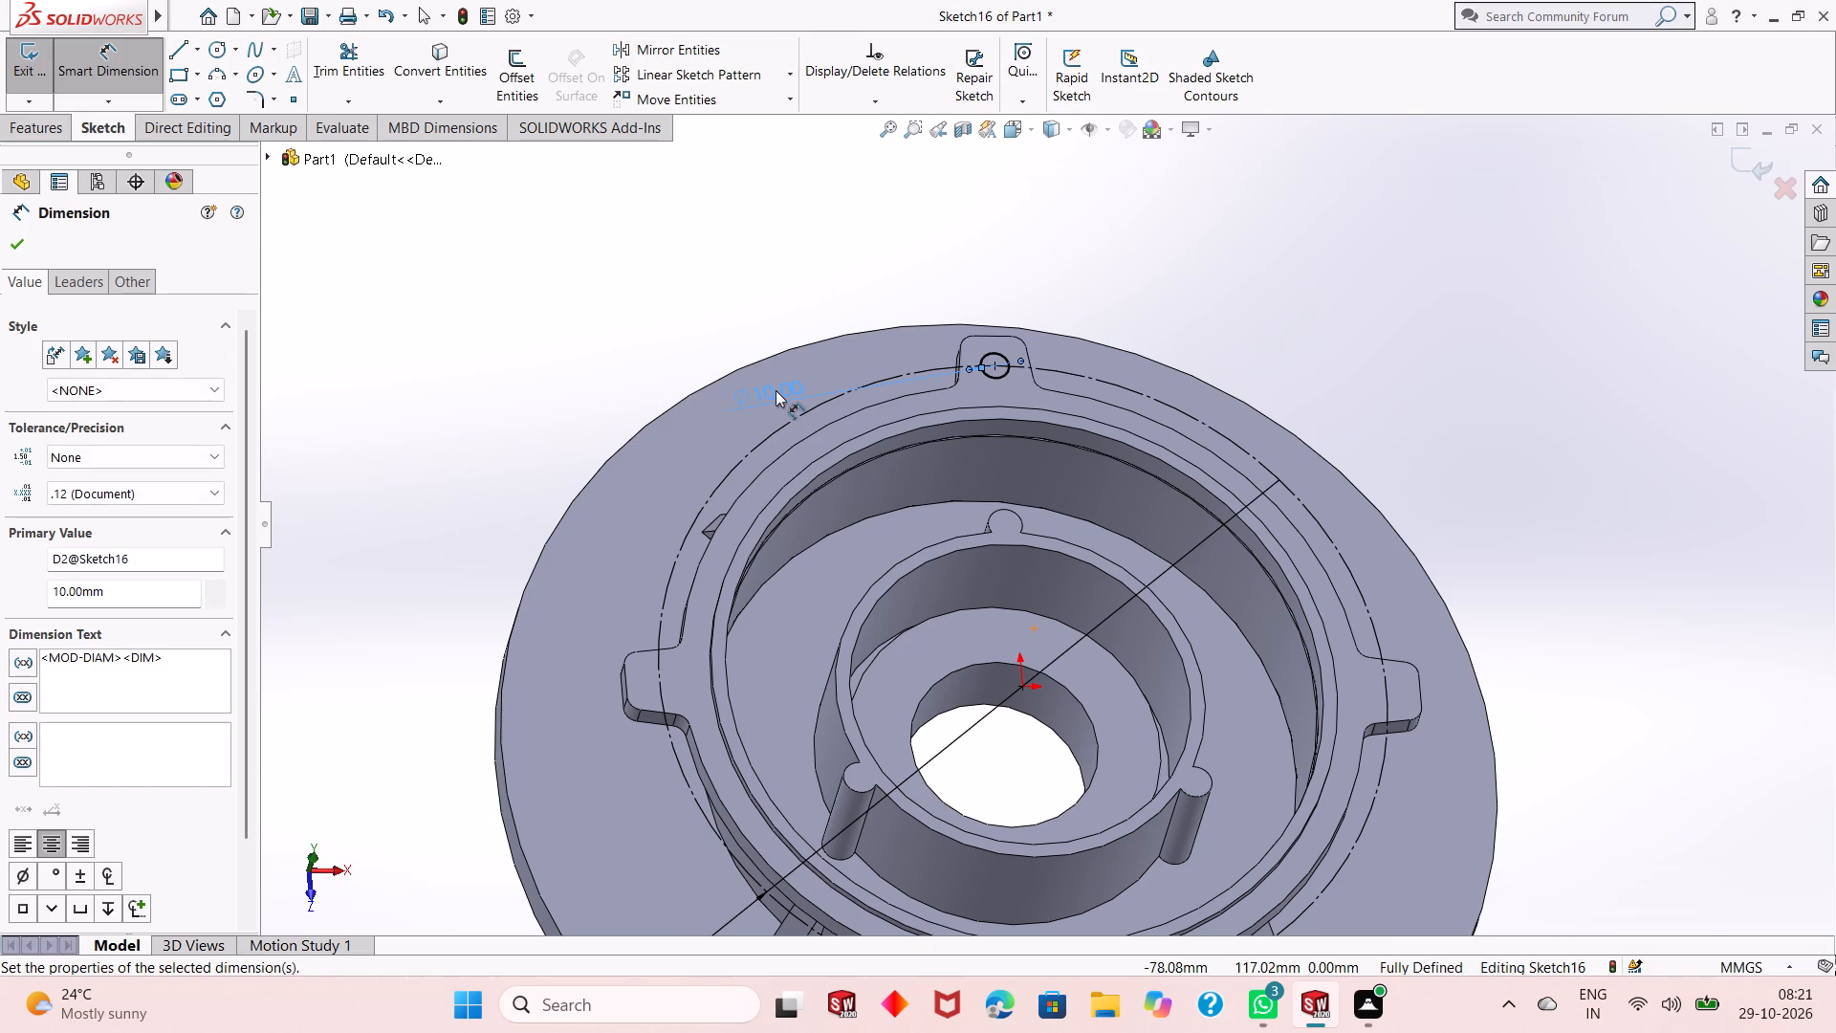
Set the tooth circle's diameter to 12 mm and return to the square-on view.
double_click(765, 392)
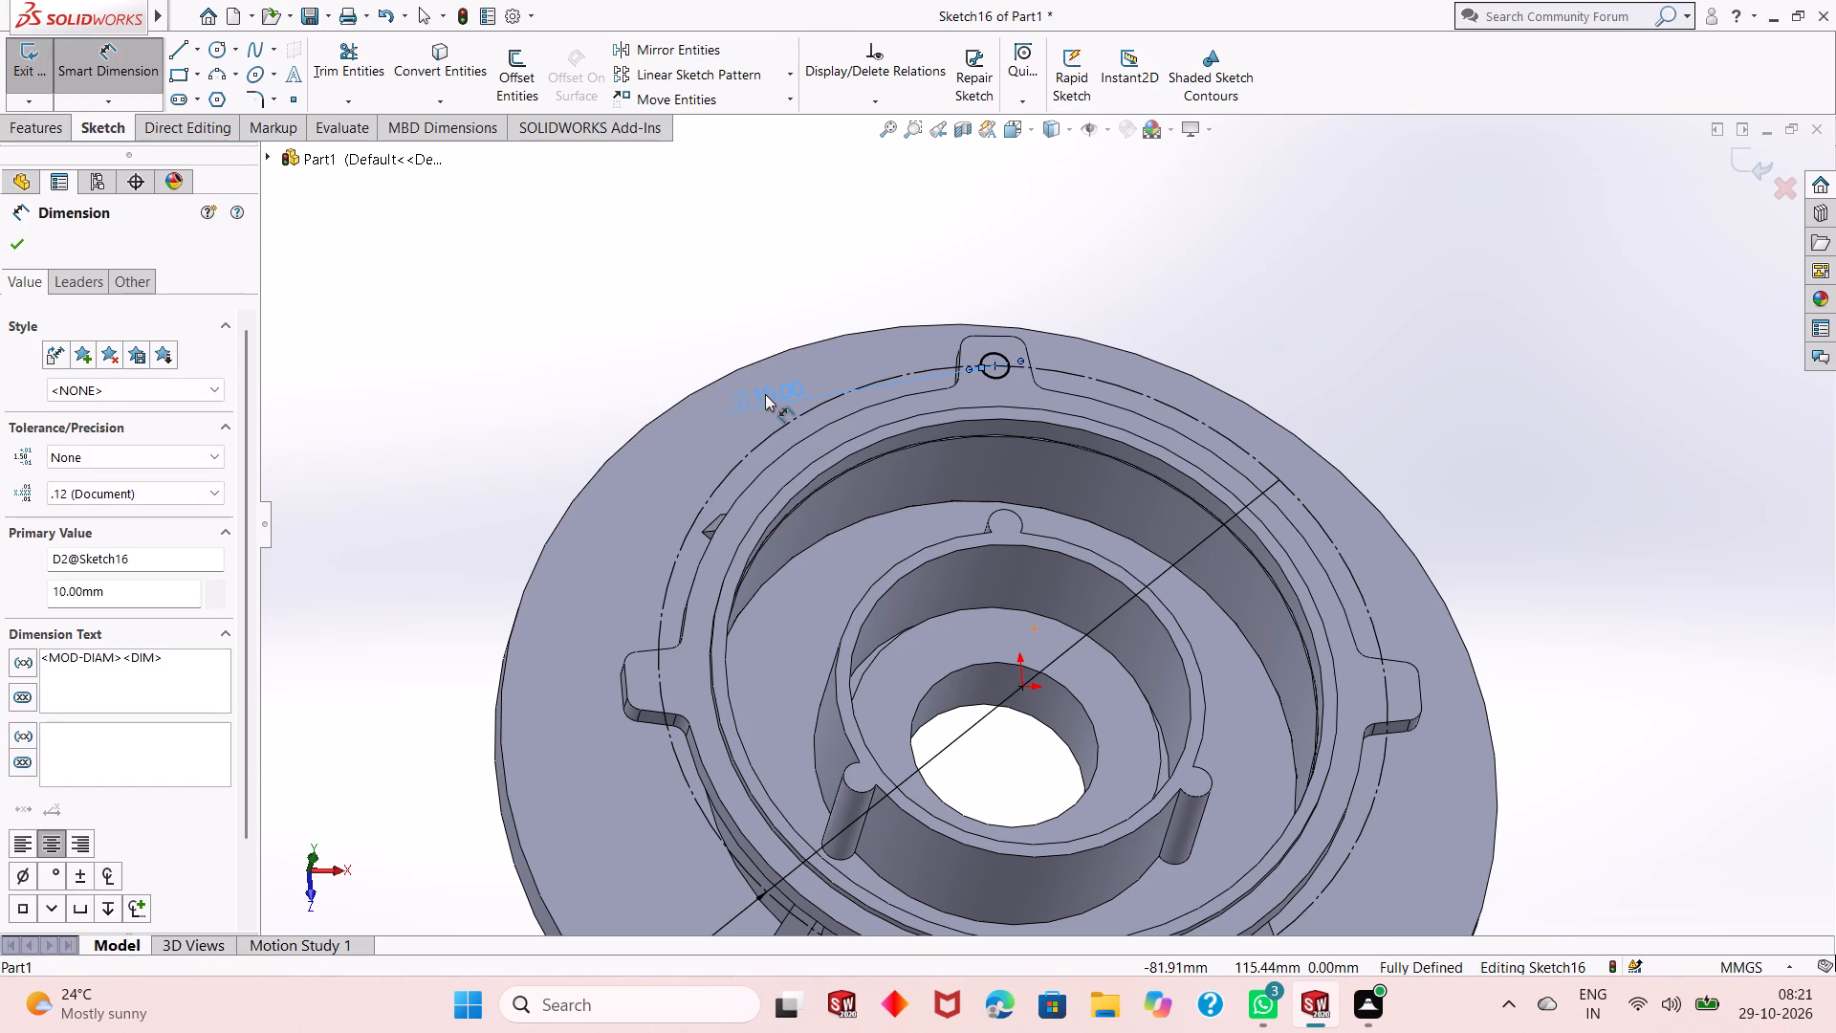
double_click(765, 394)
text(12)
key(Return)
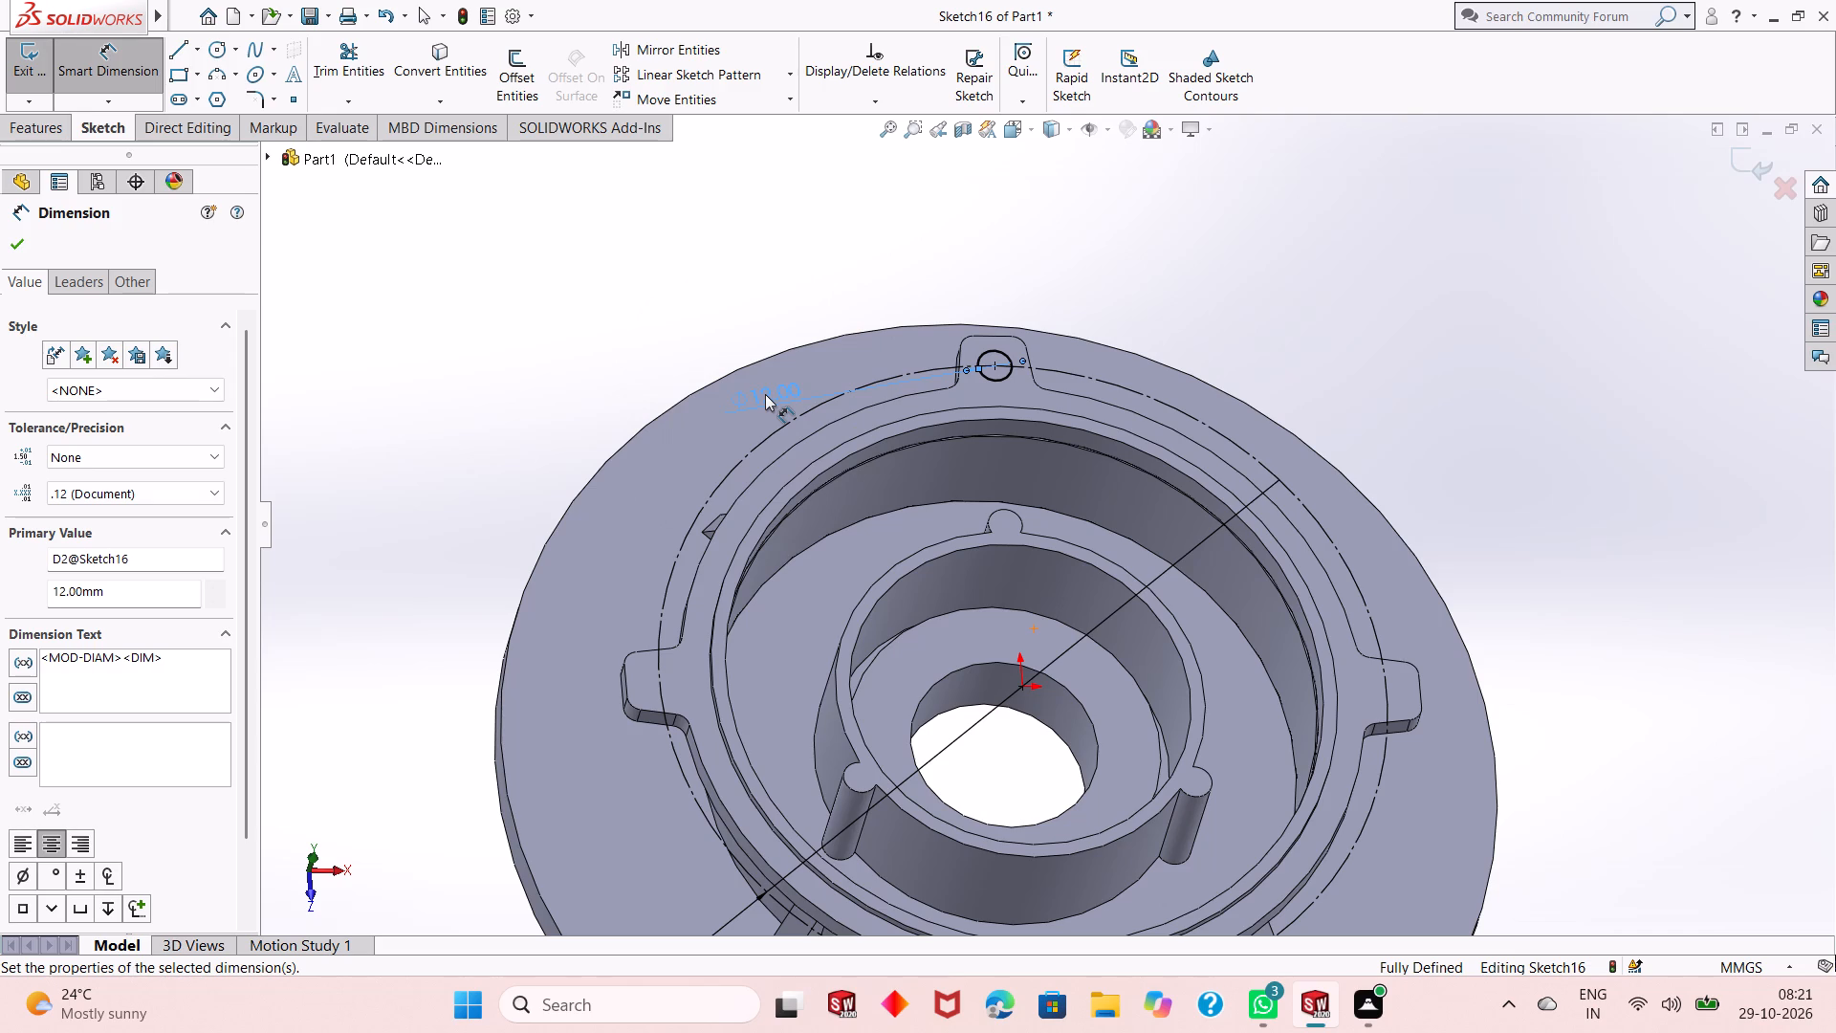
key(ctrl+8)
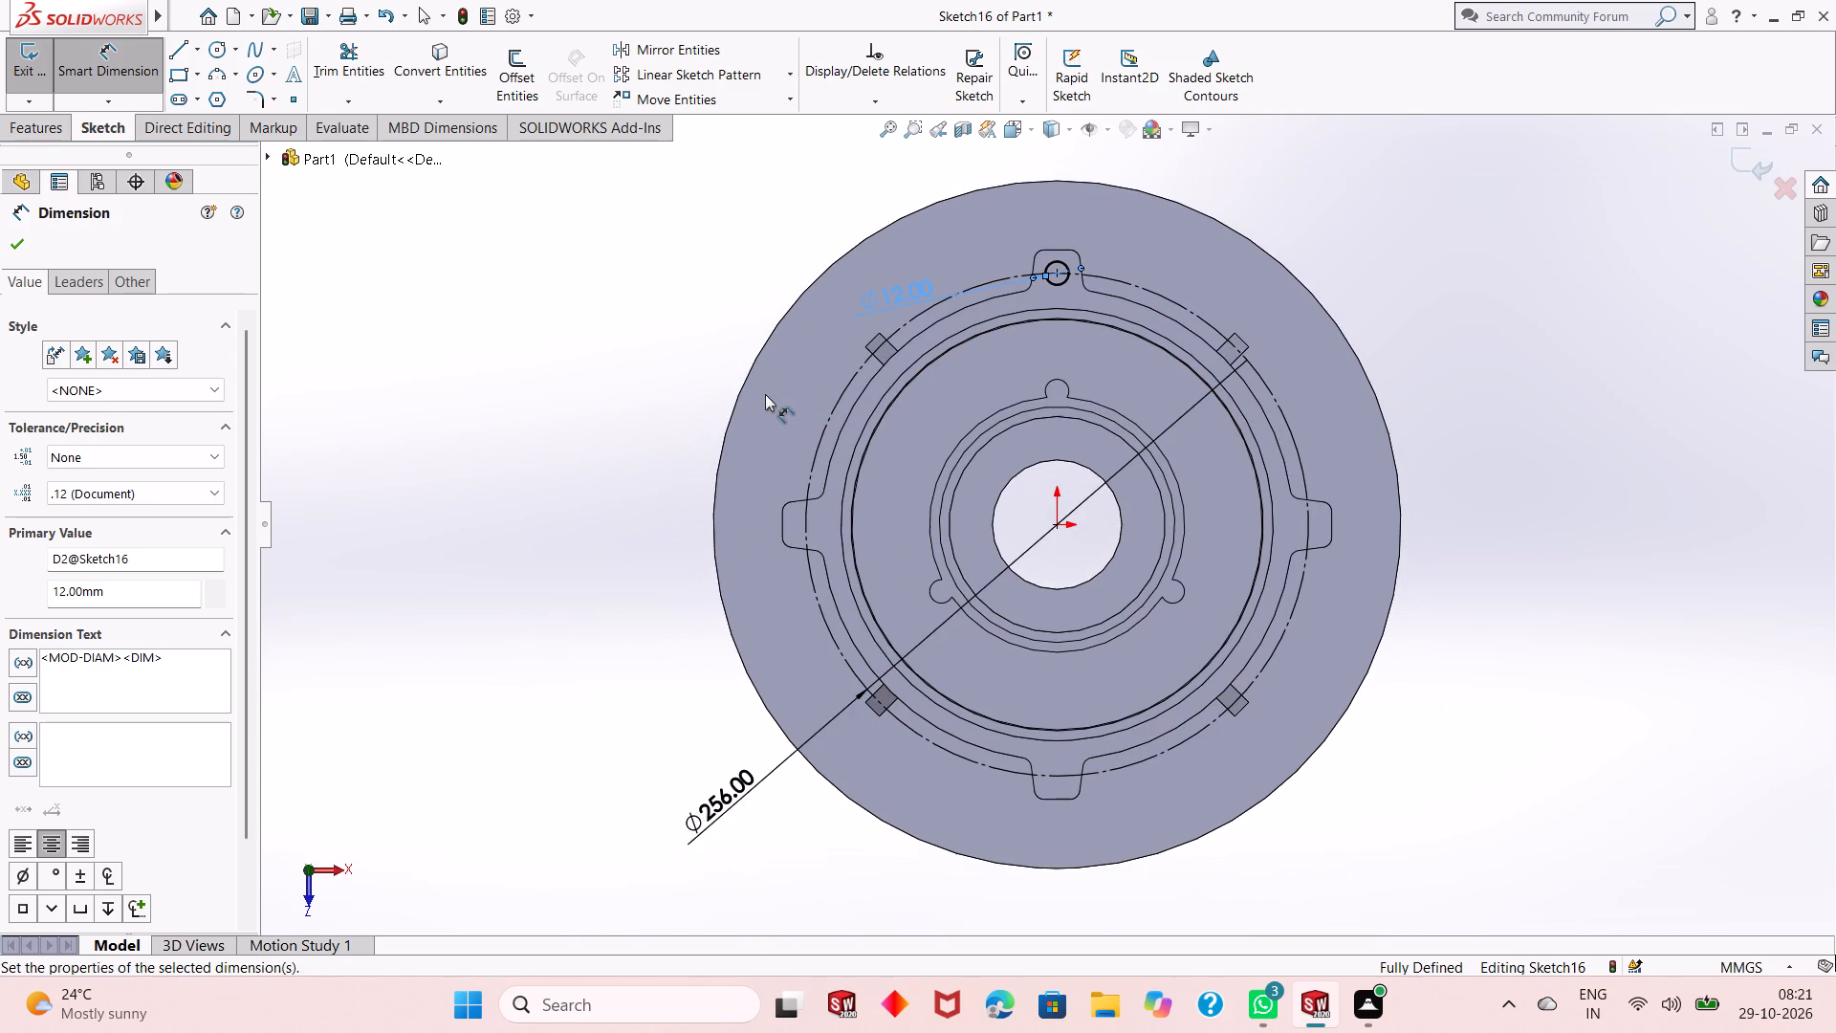
click(16, 243)
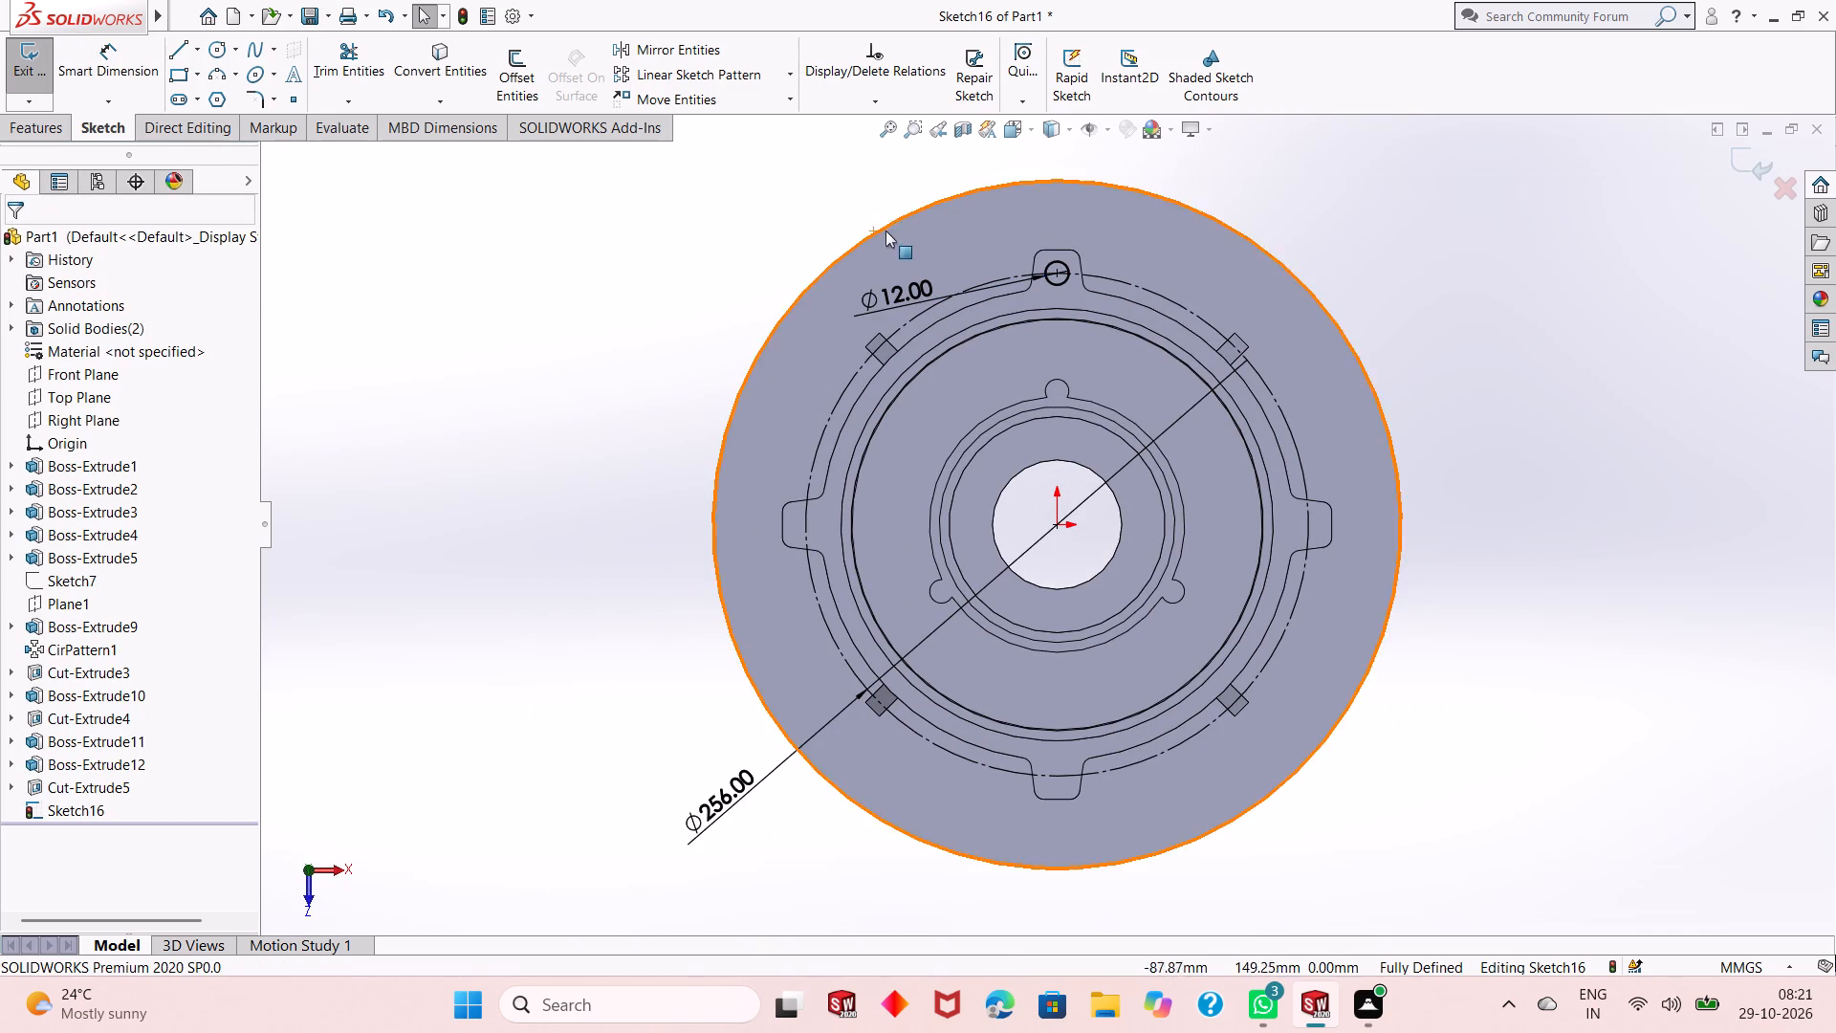
Create a circular sketch pattern of the 12 mm circle about the origin with 4 equally spaced instances over 360 degrees.
scroll(1041, 283, down, 3)
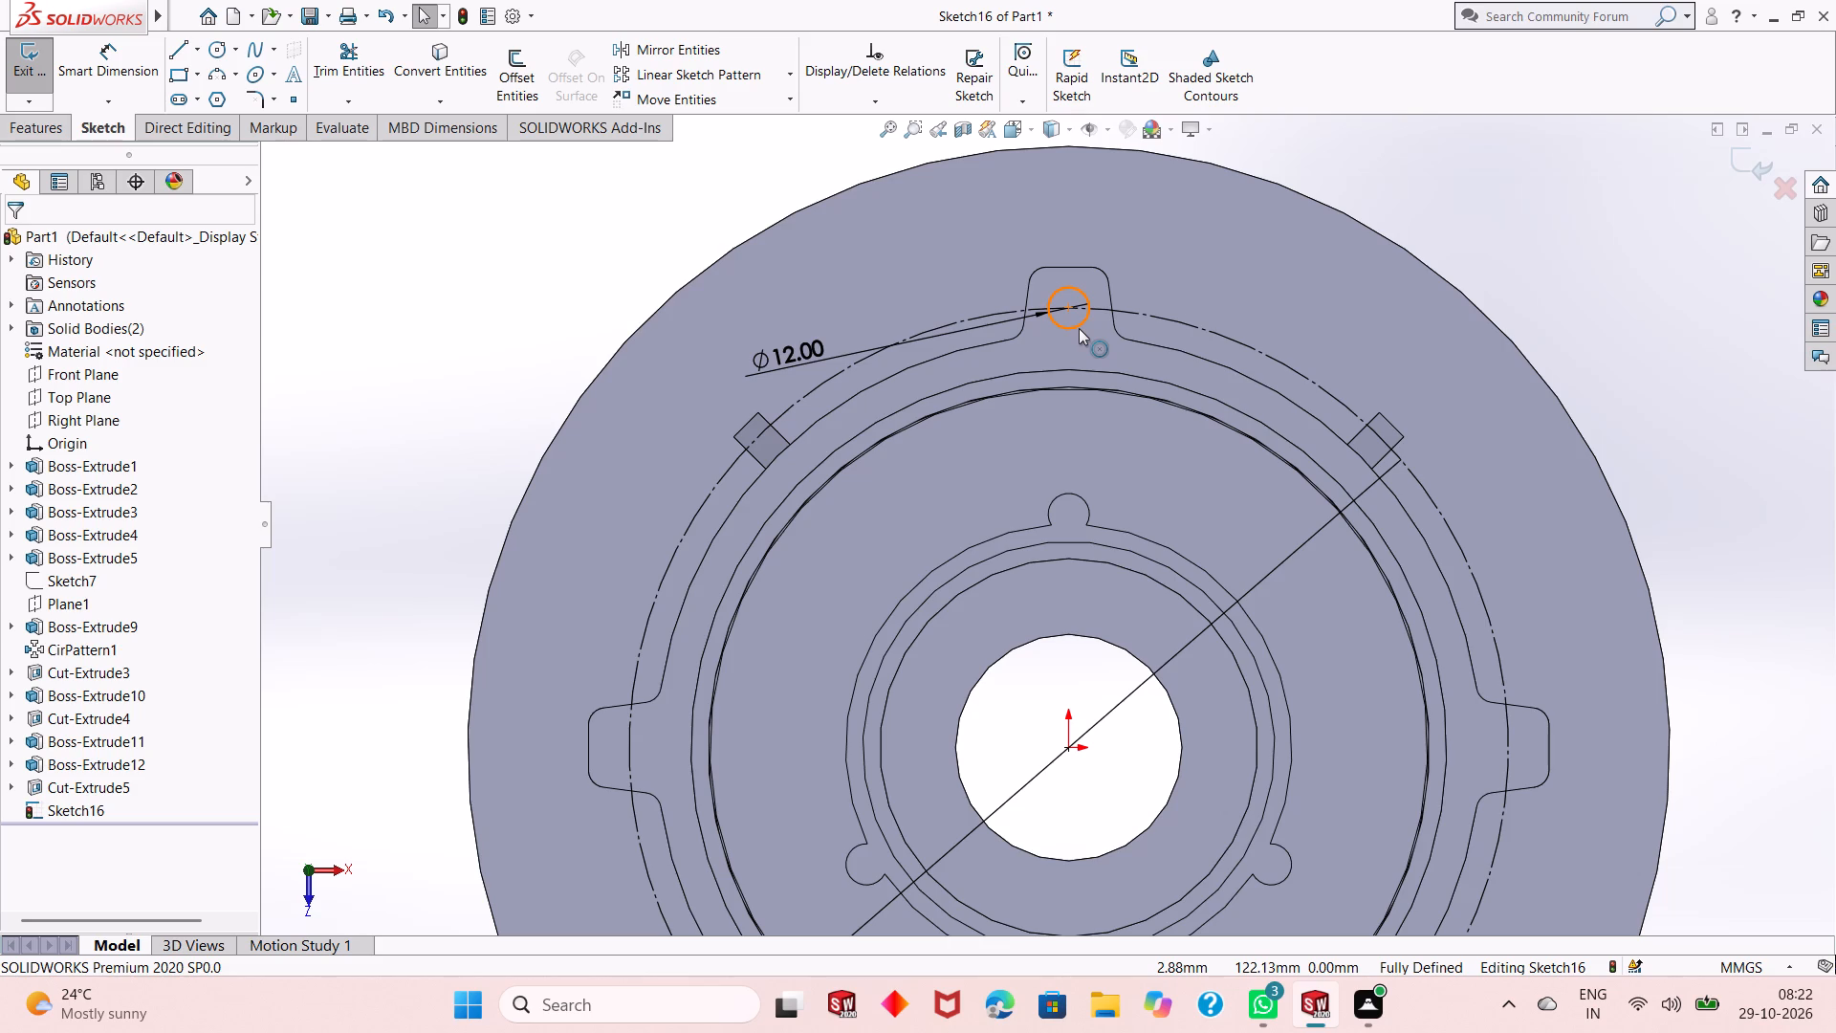
click(1079, 328)
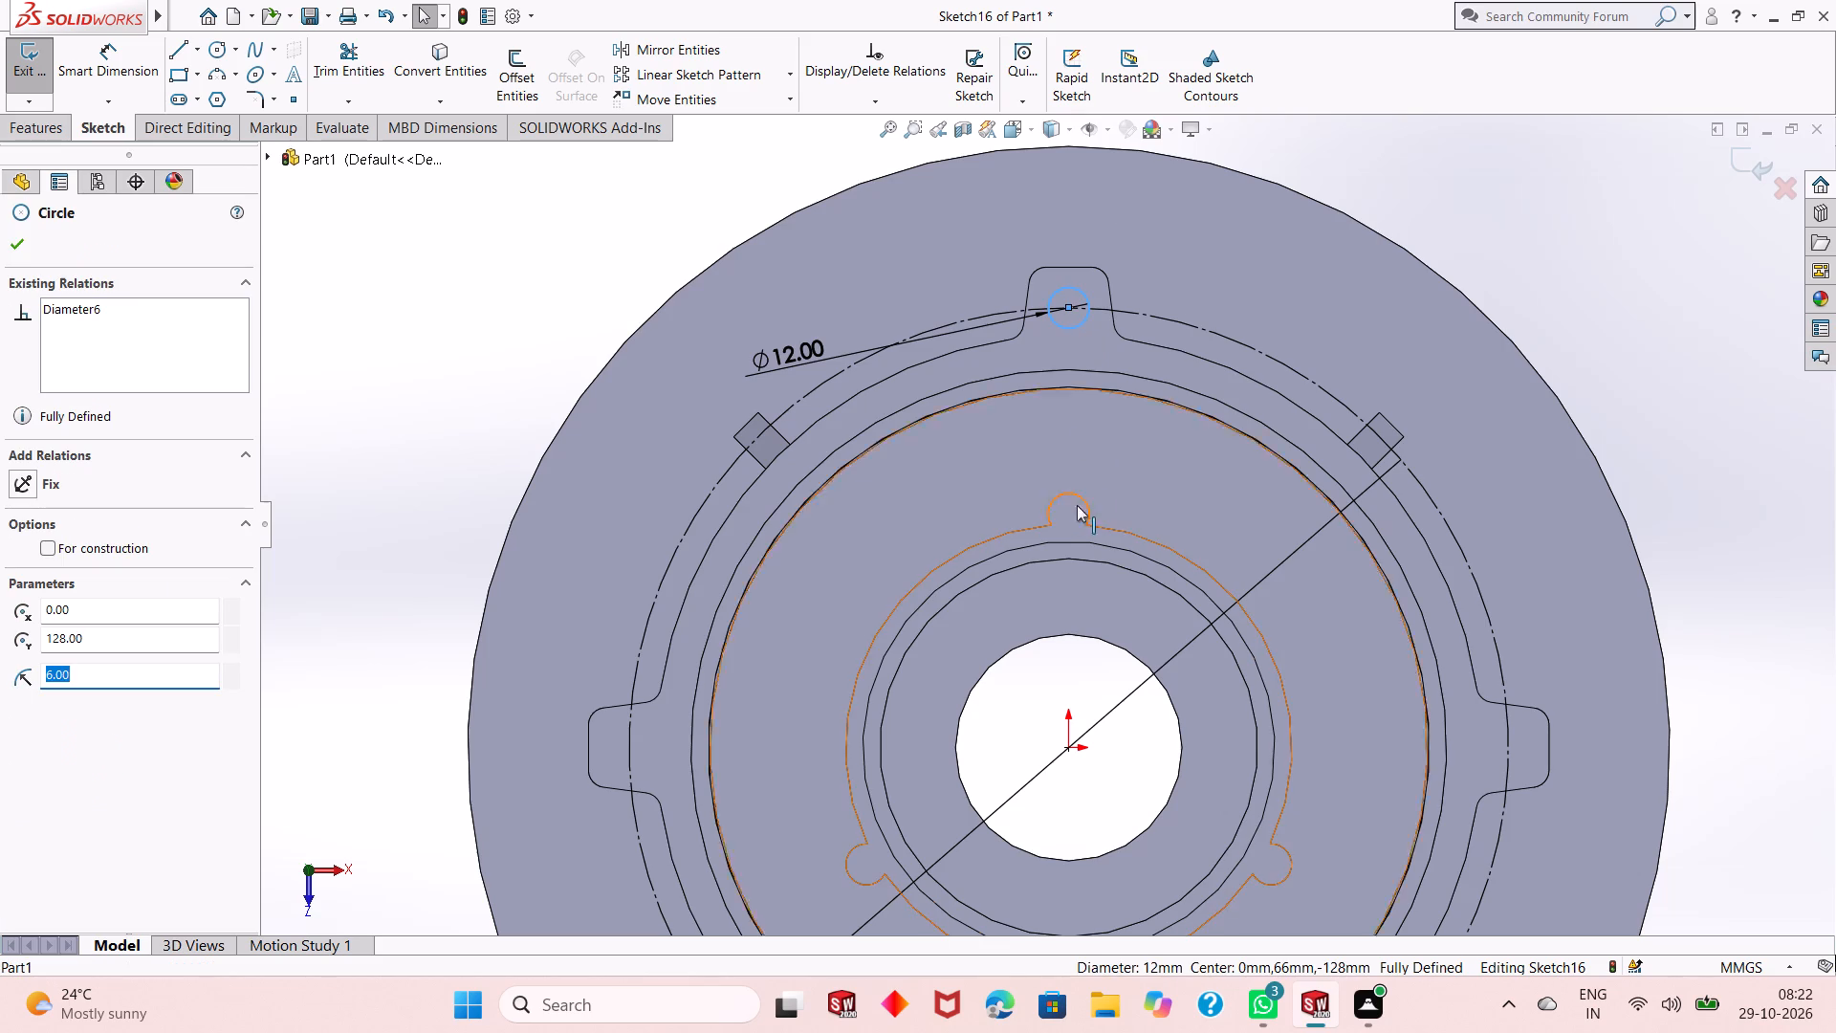
scroll(1032, 581, up, 2)
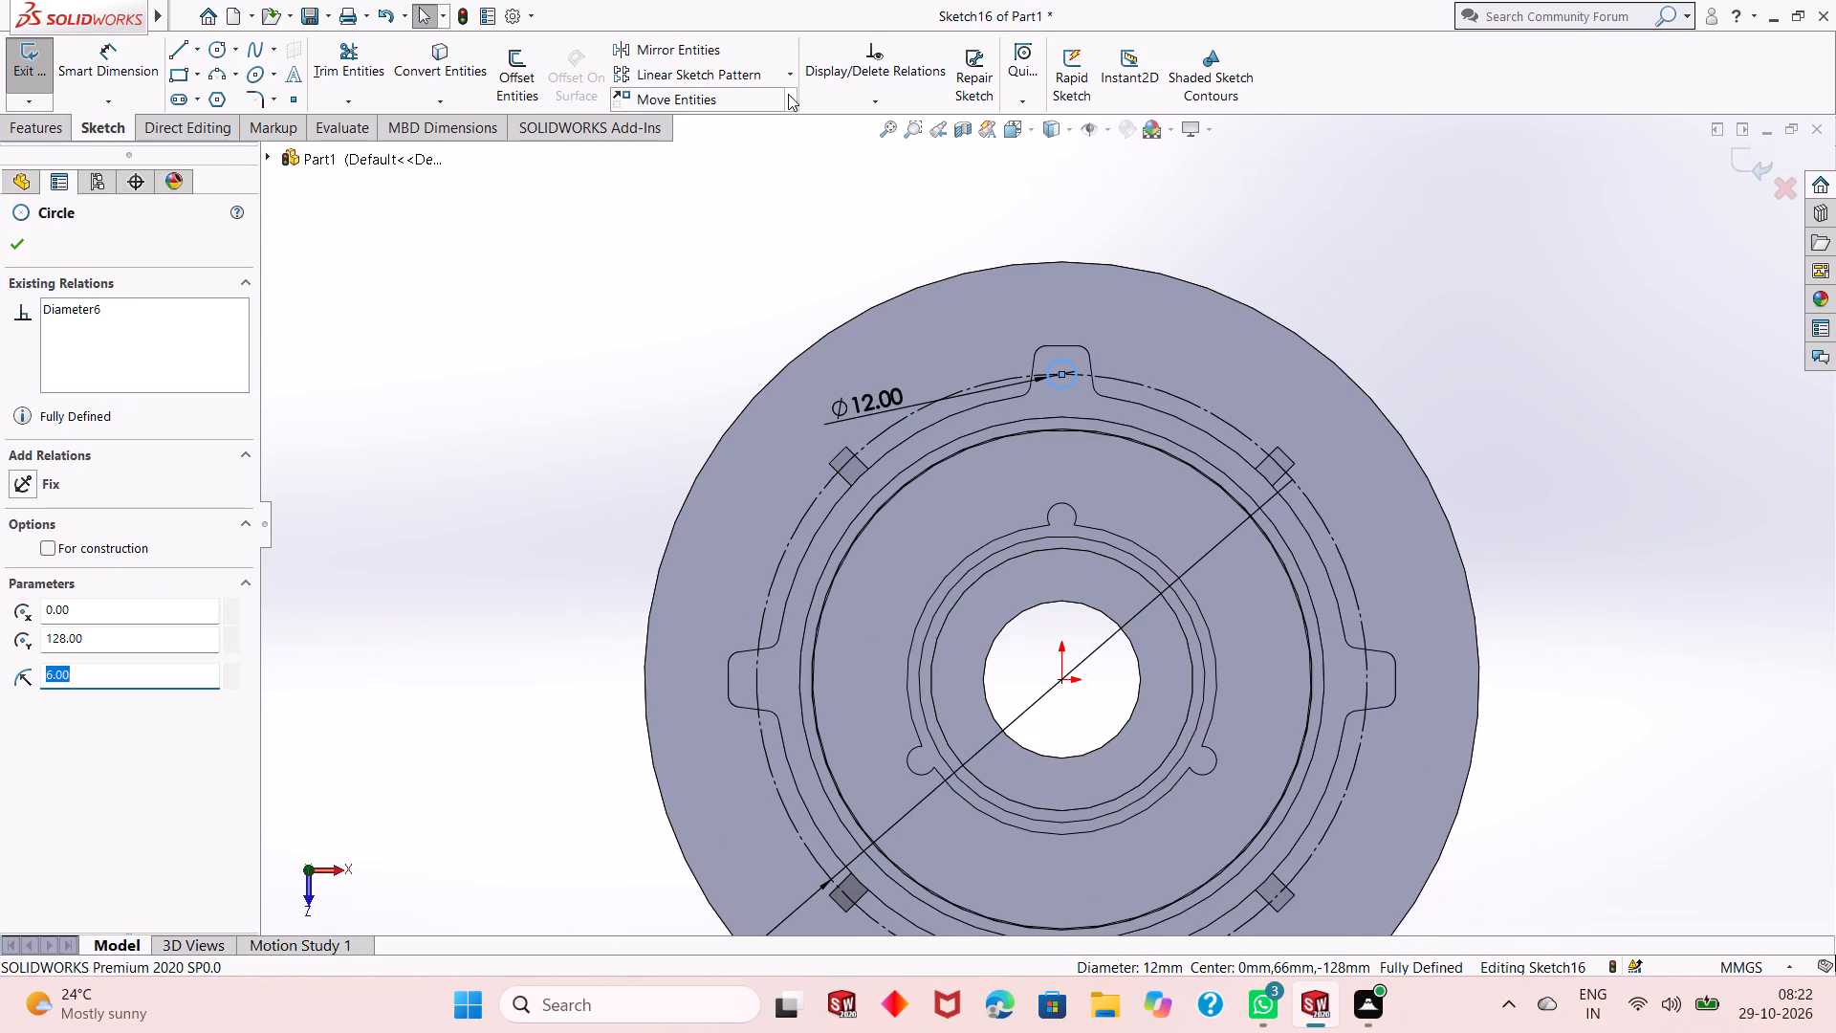
click(794, 77)
click(794, 121)
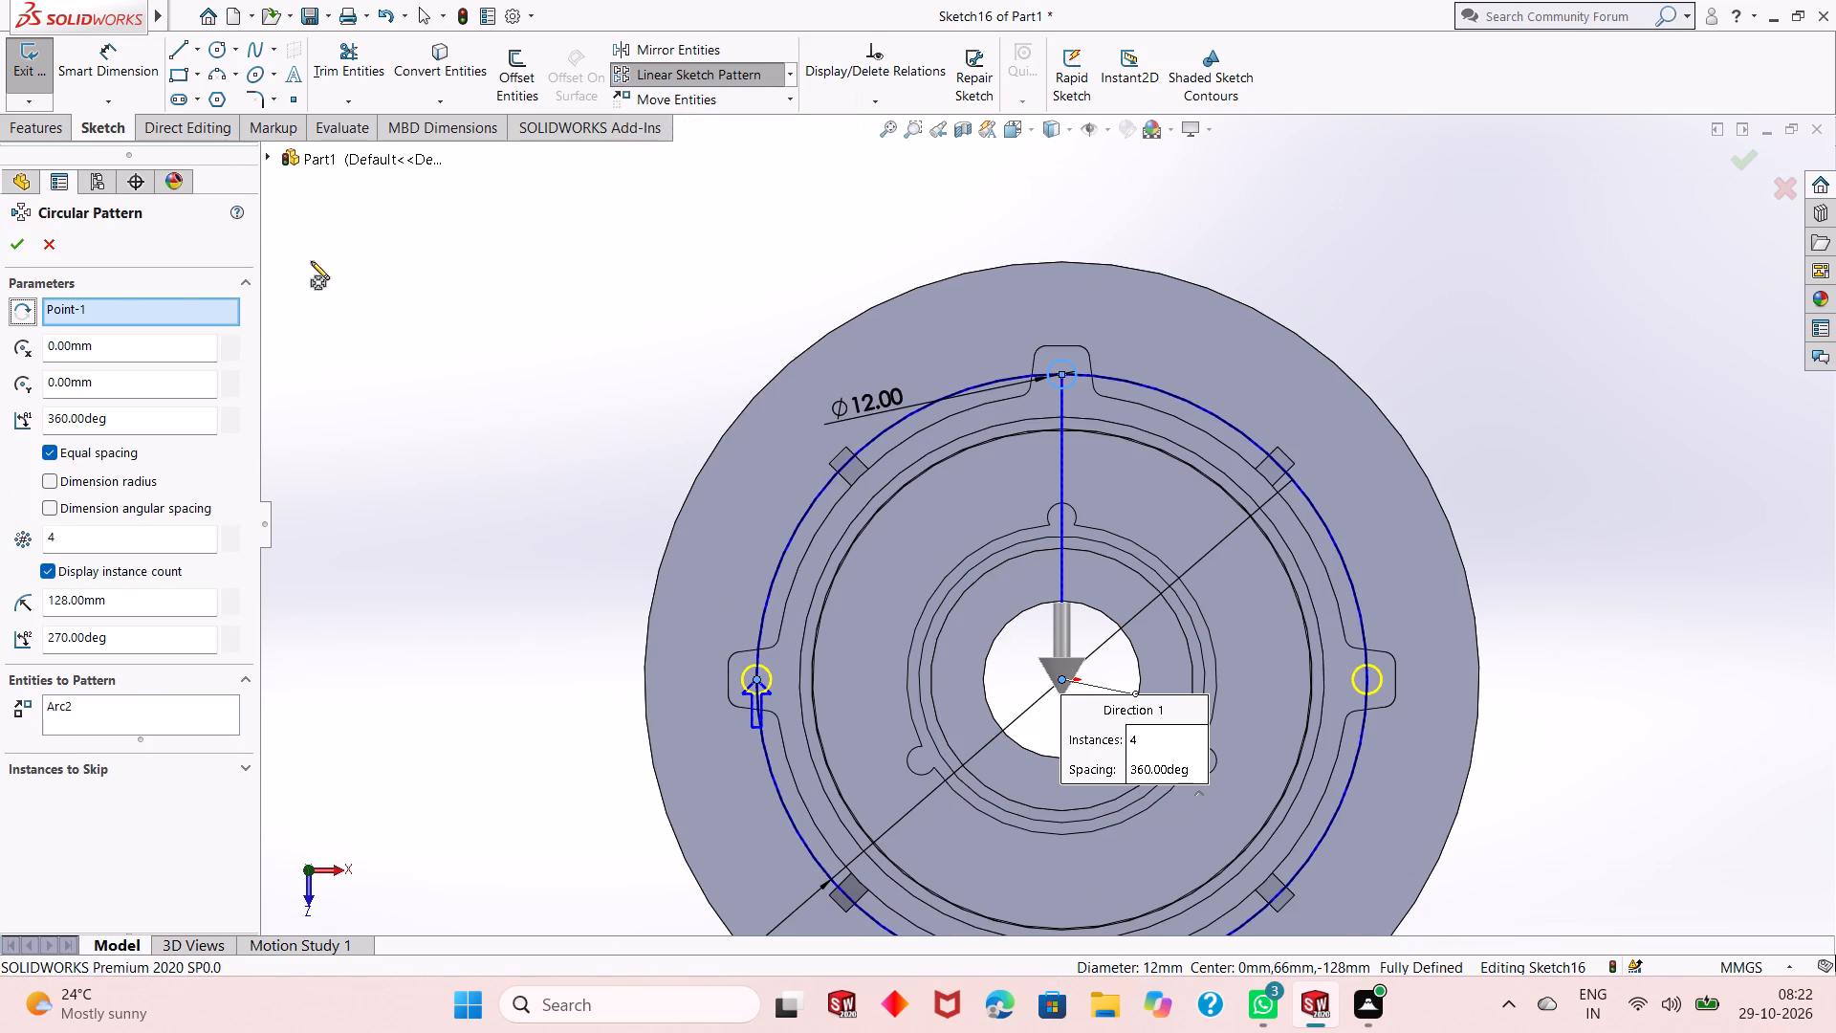
click(11, 241)
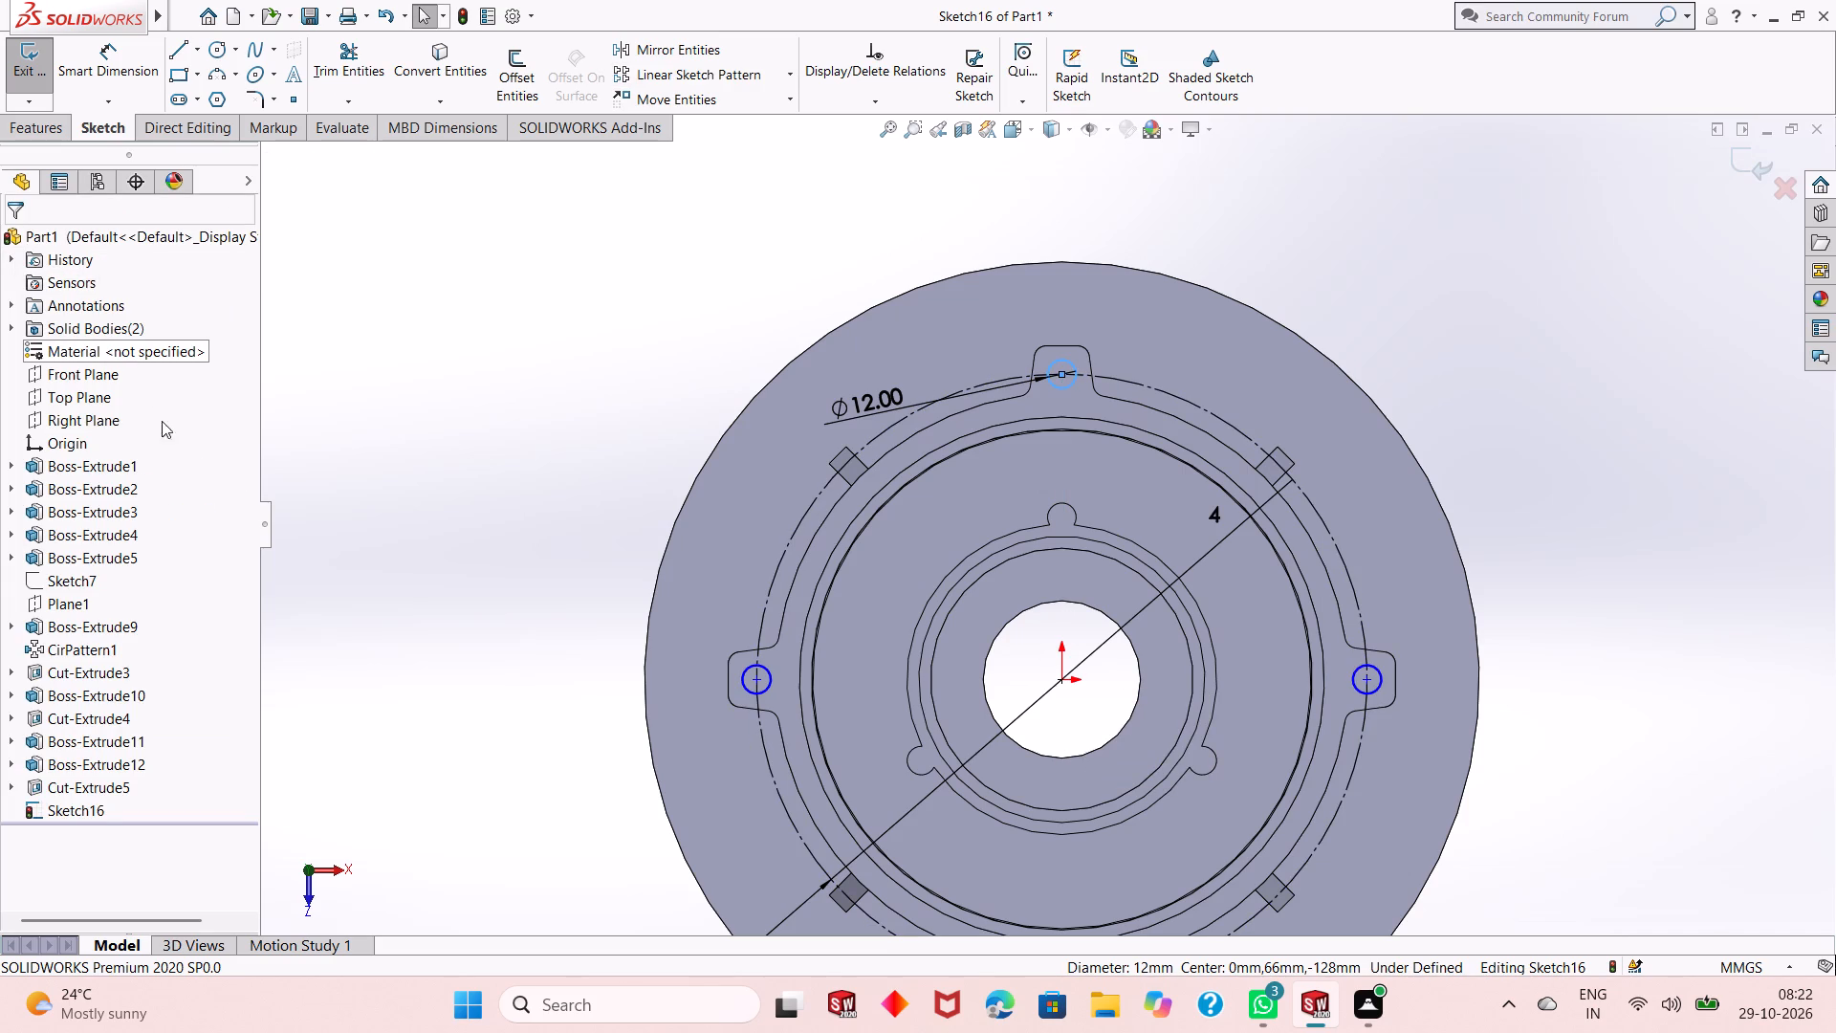
click(438, 465)
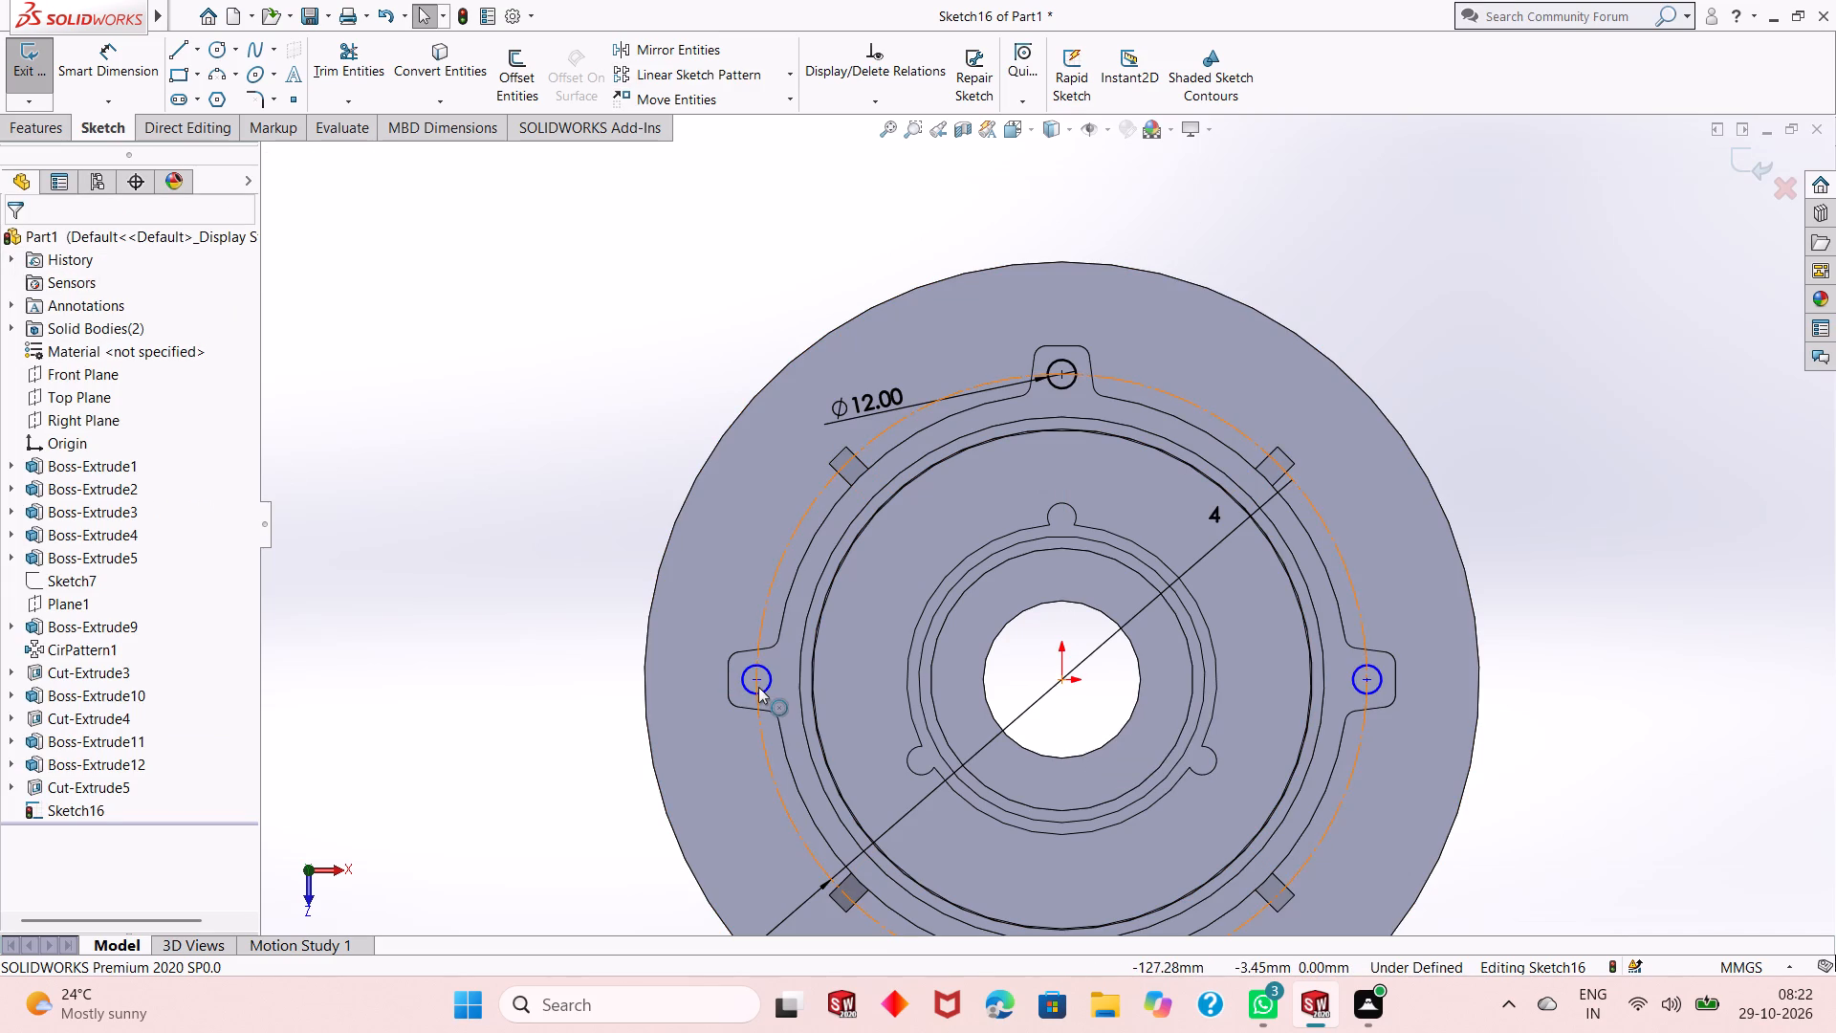
Make the centres of the circles on the left and right teeth coincident with the 256 mm construction circle.
click(756, 681)
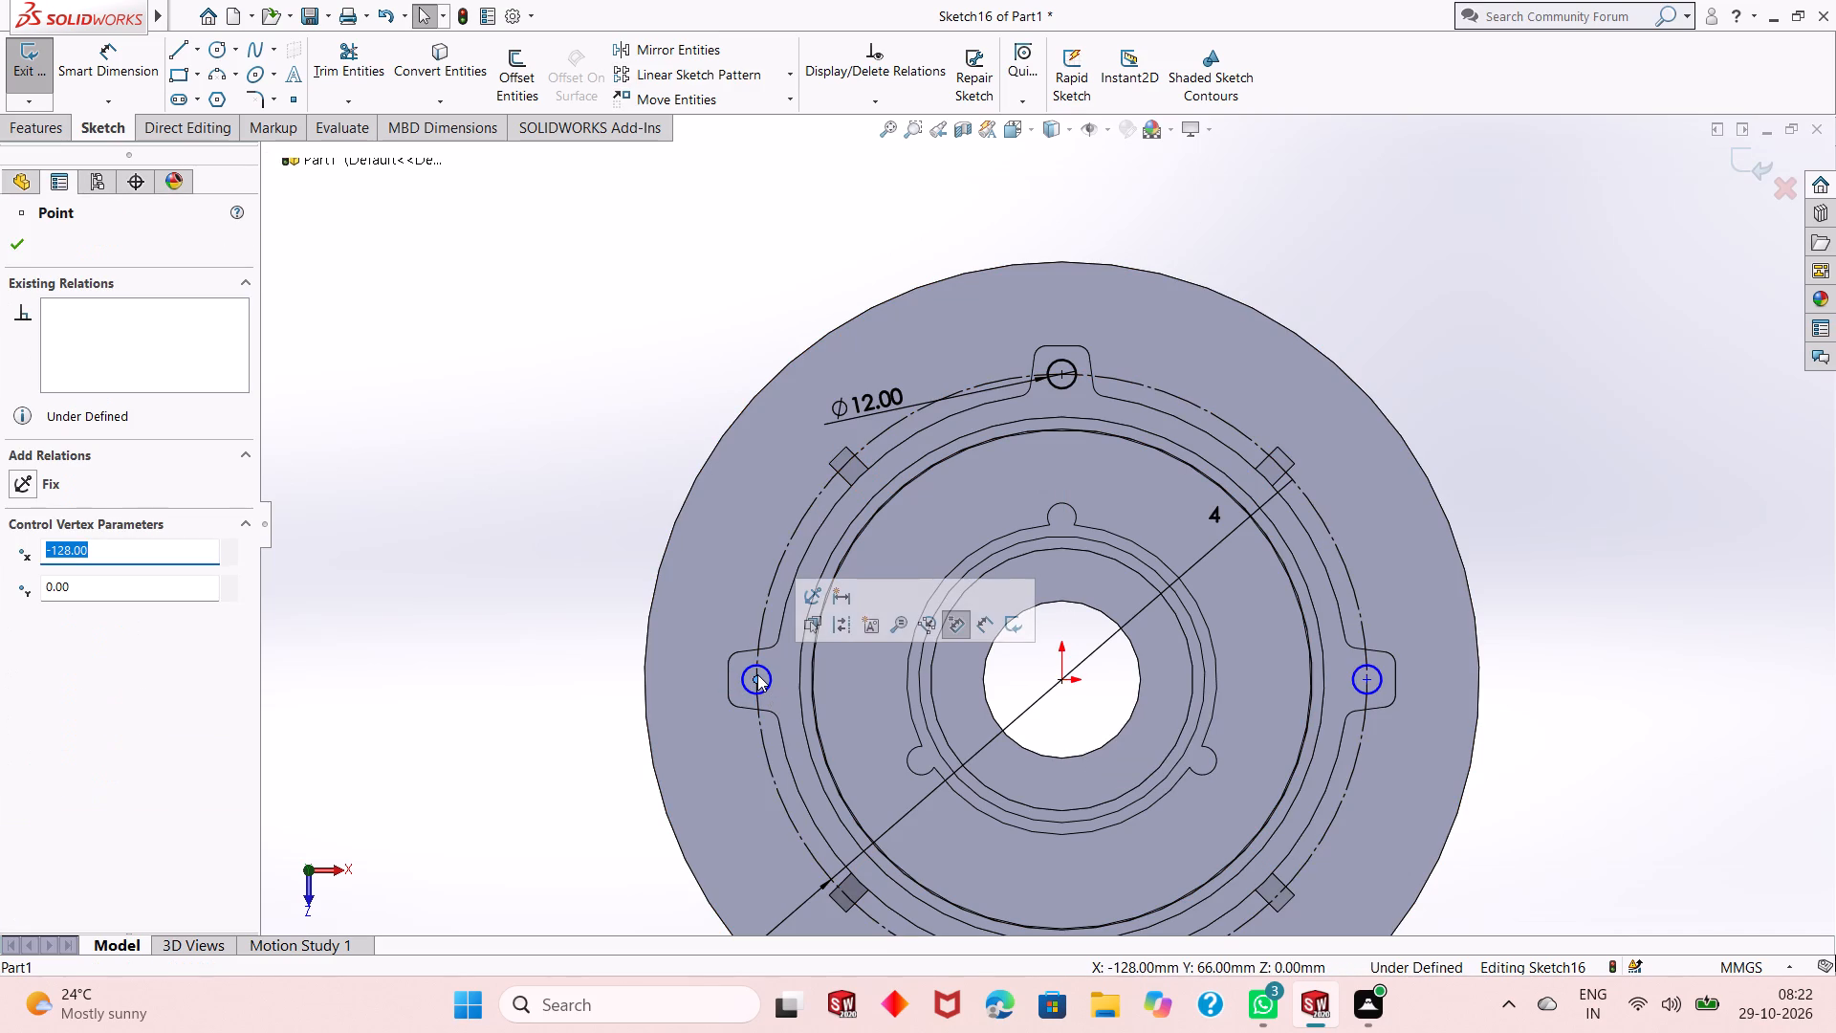
ctrl+click(773, 587)
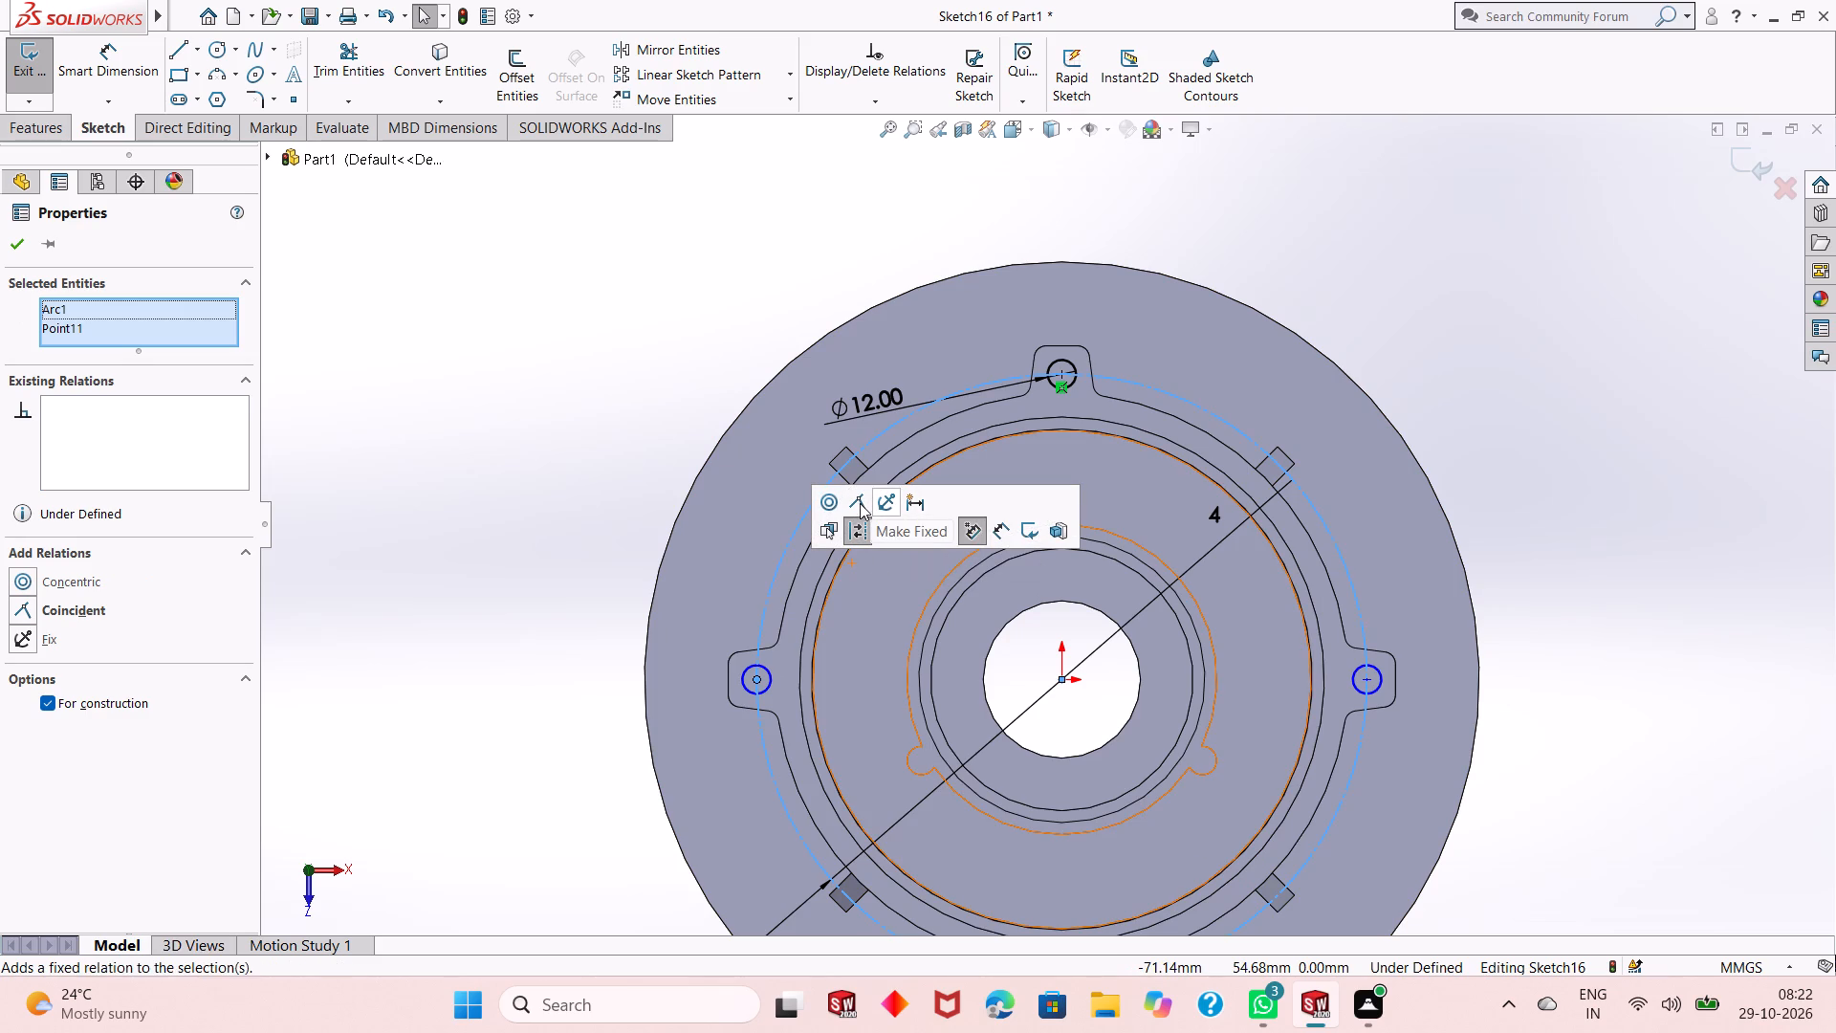
click(859, 504)
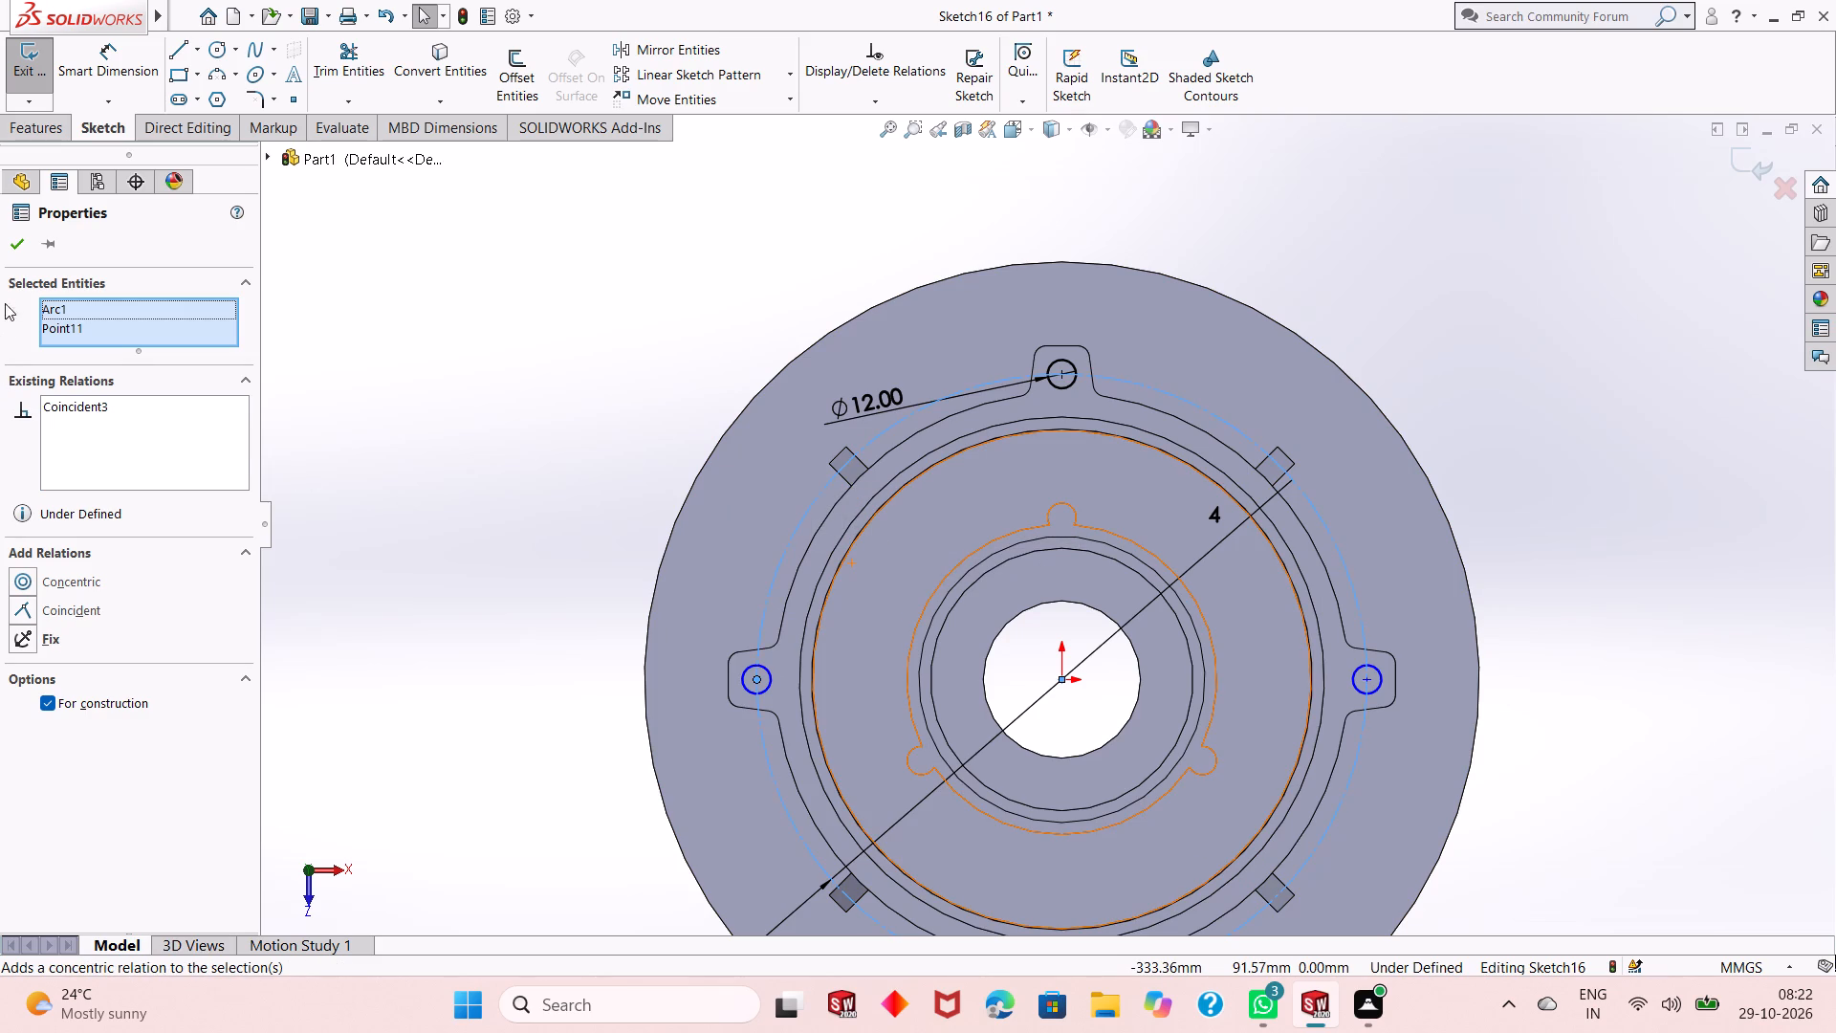
click(16, 249)
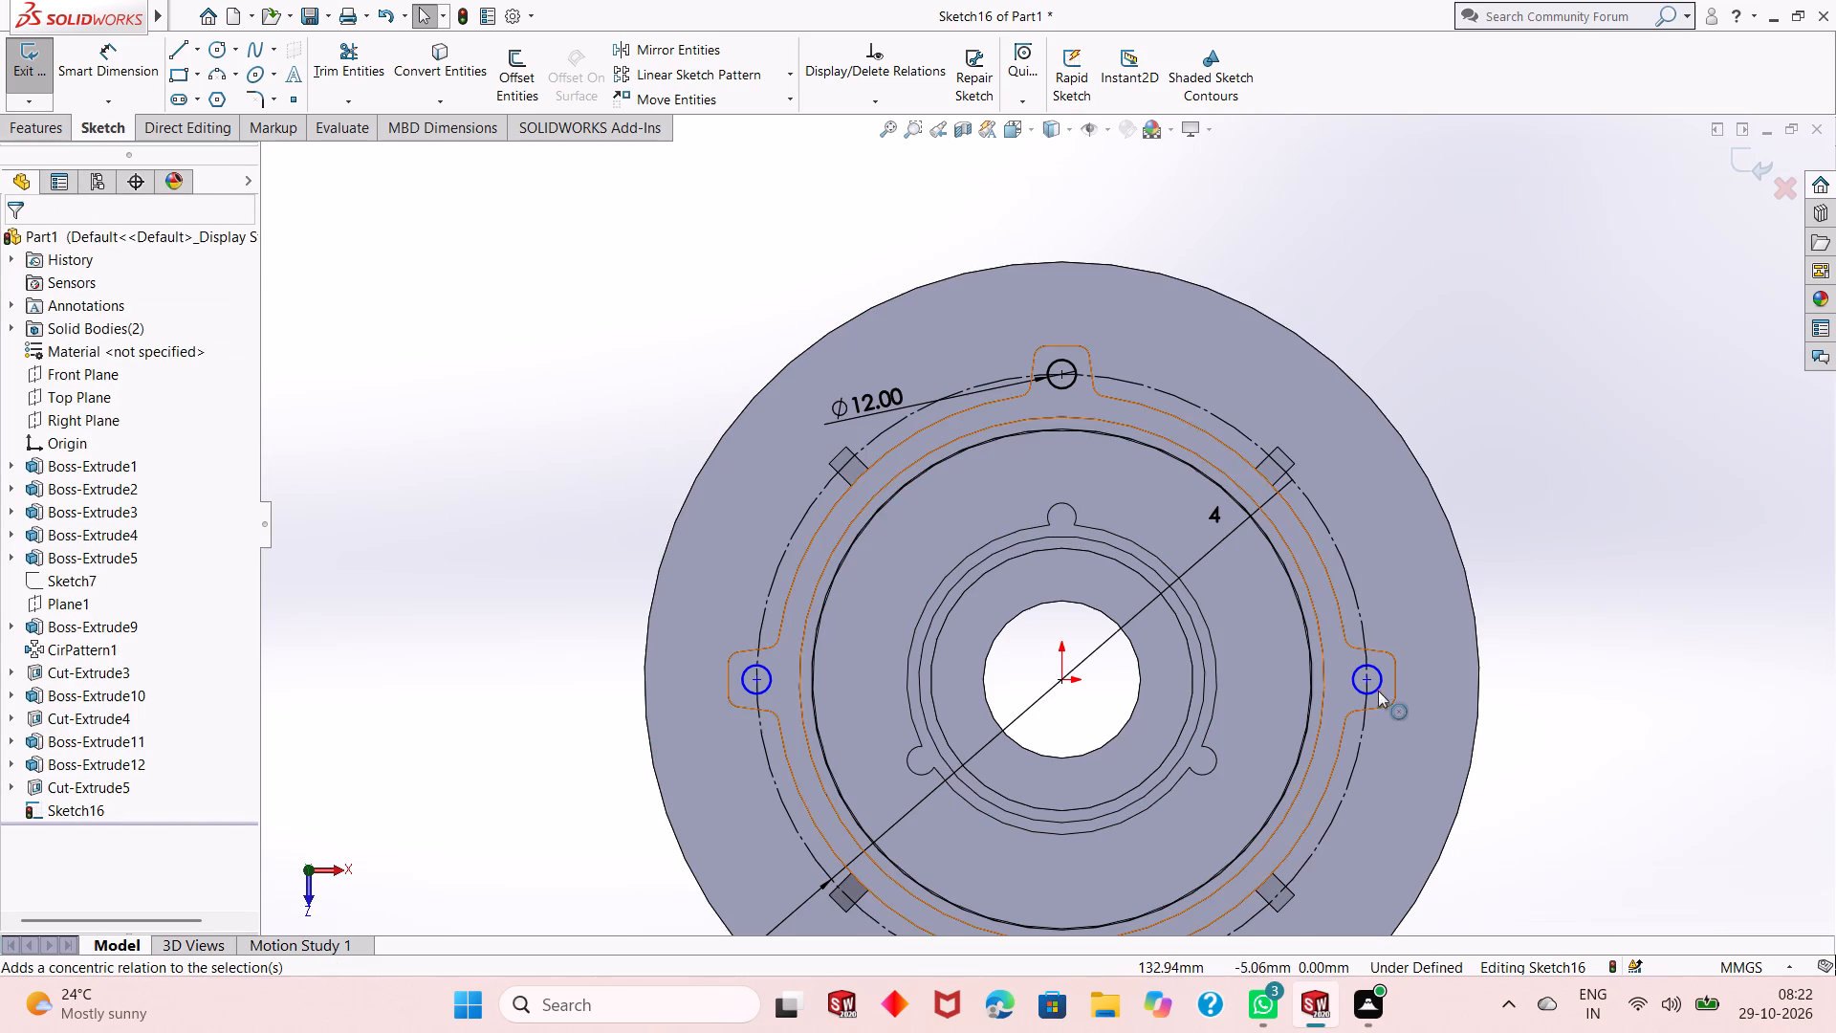
click(1368, 680)
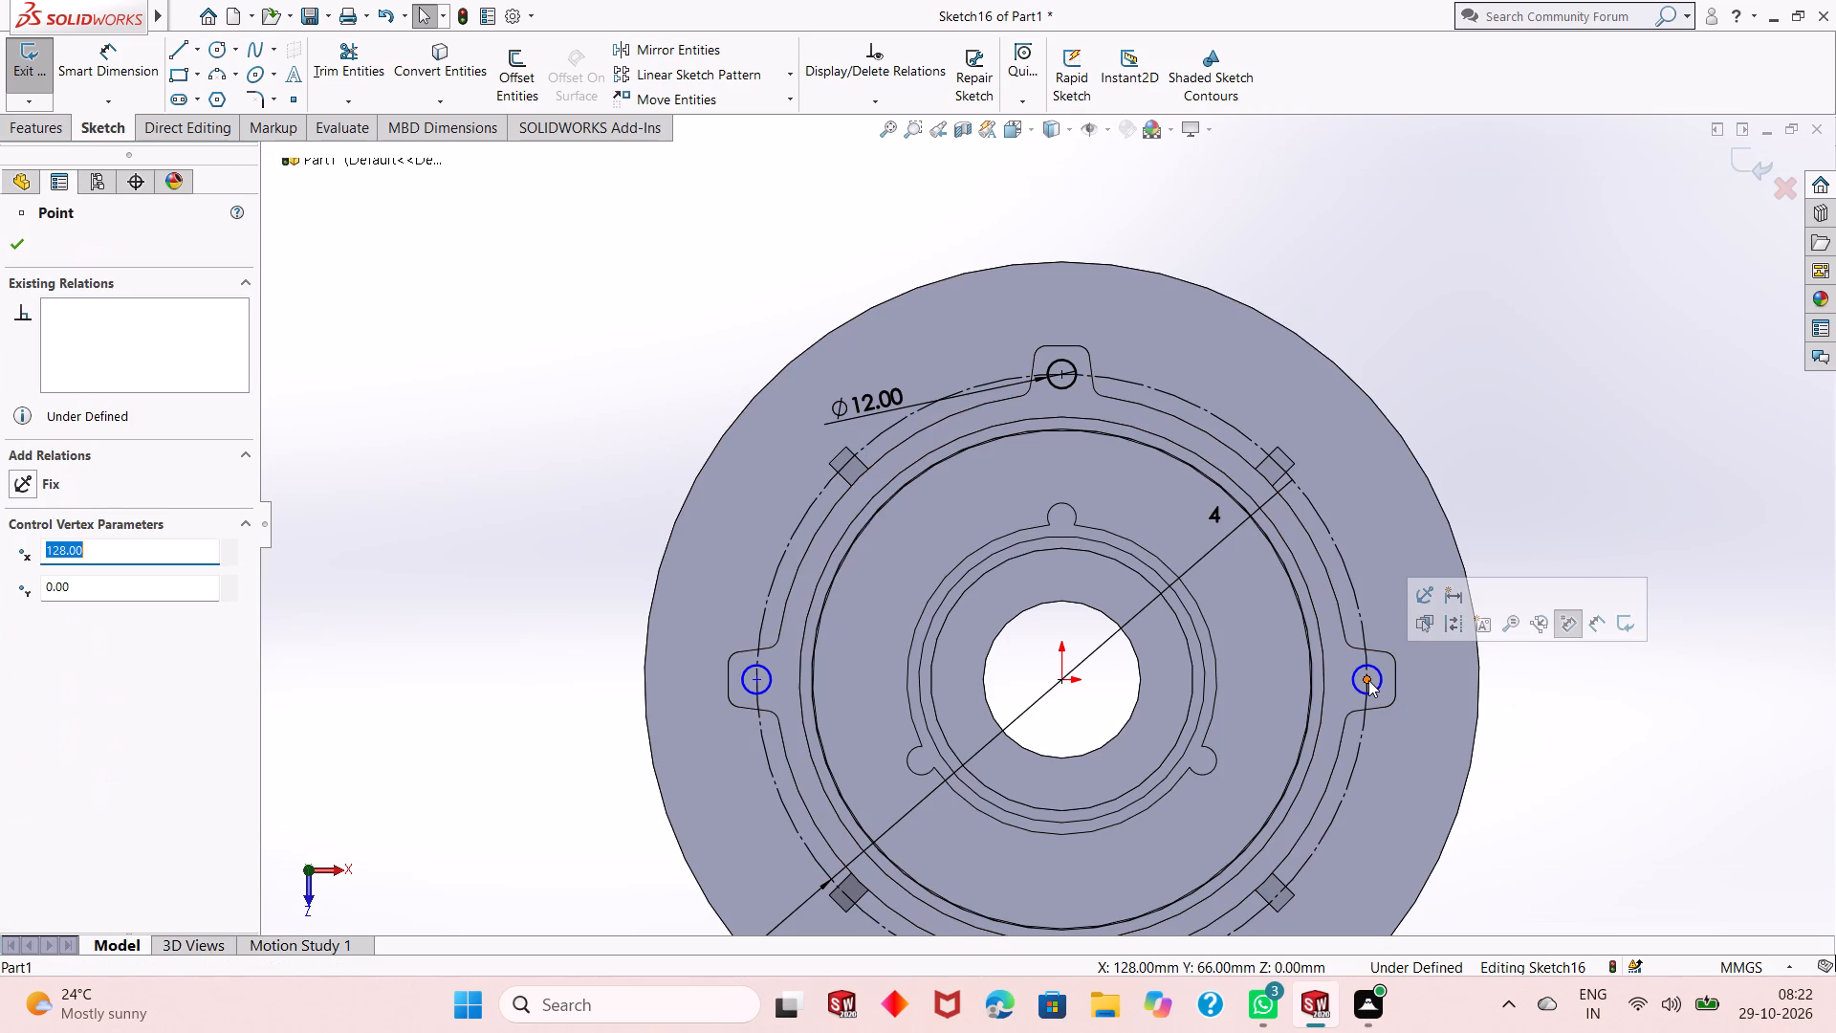
ctrl+click(1365, 632)
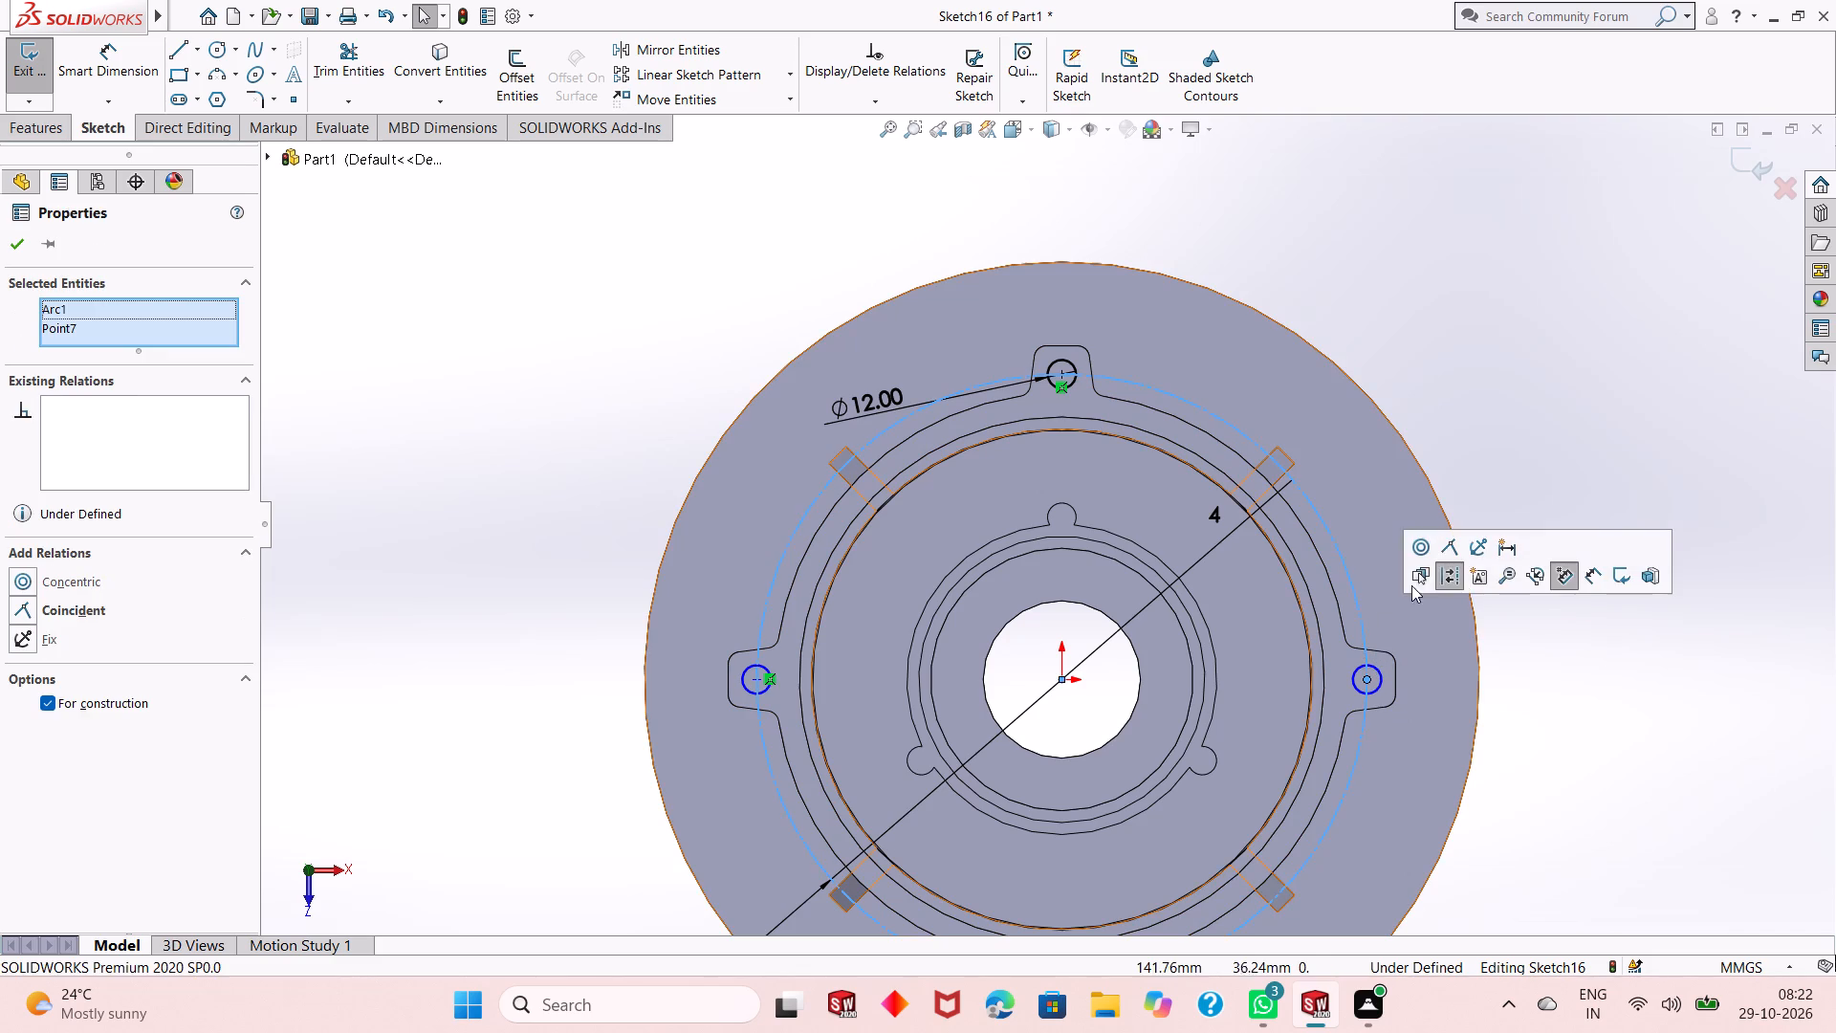
click(1449, 551)
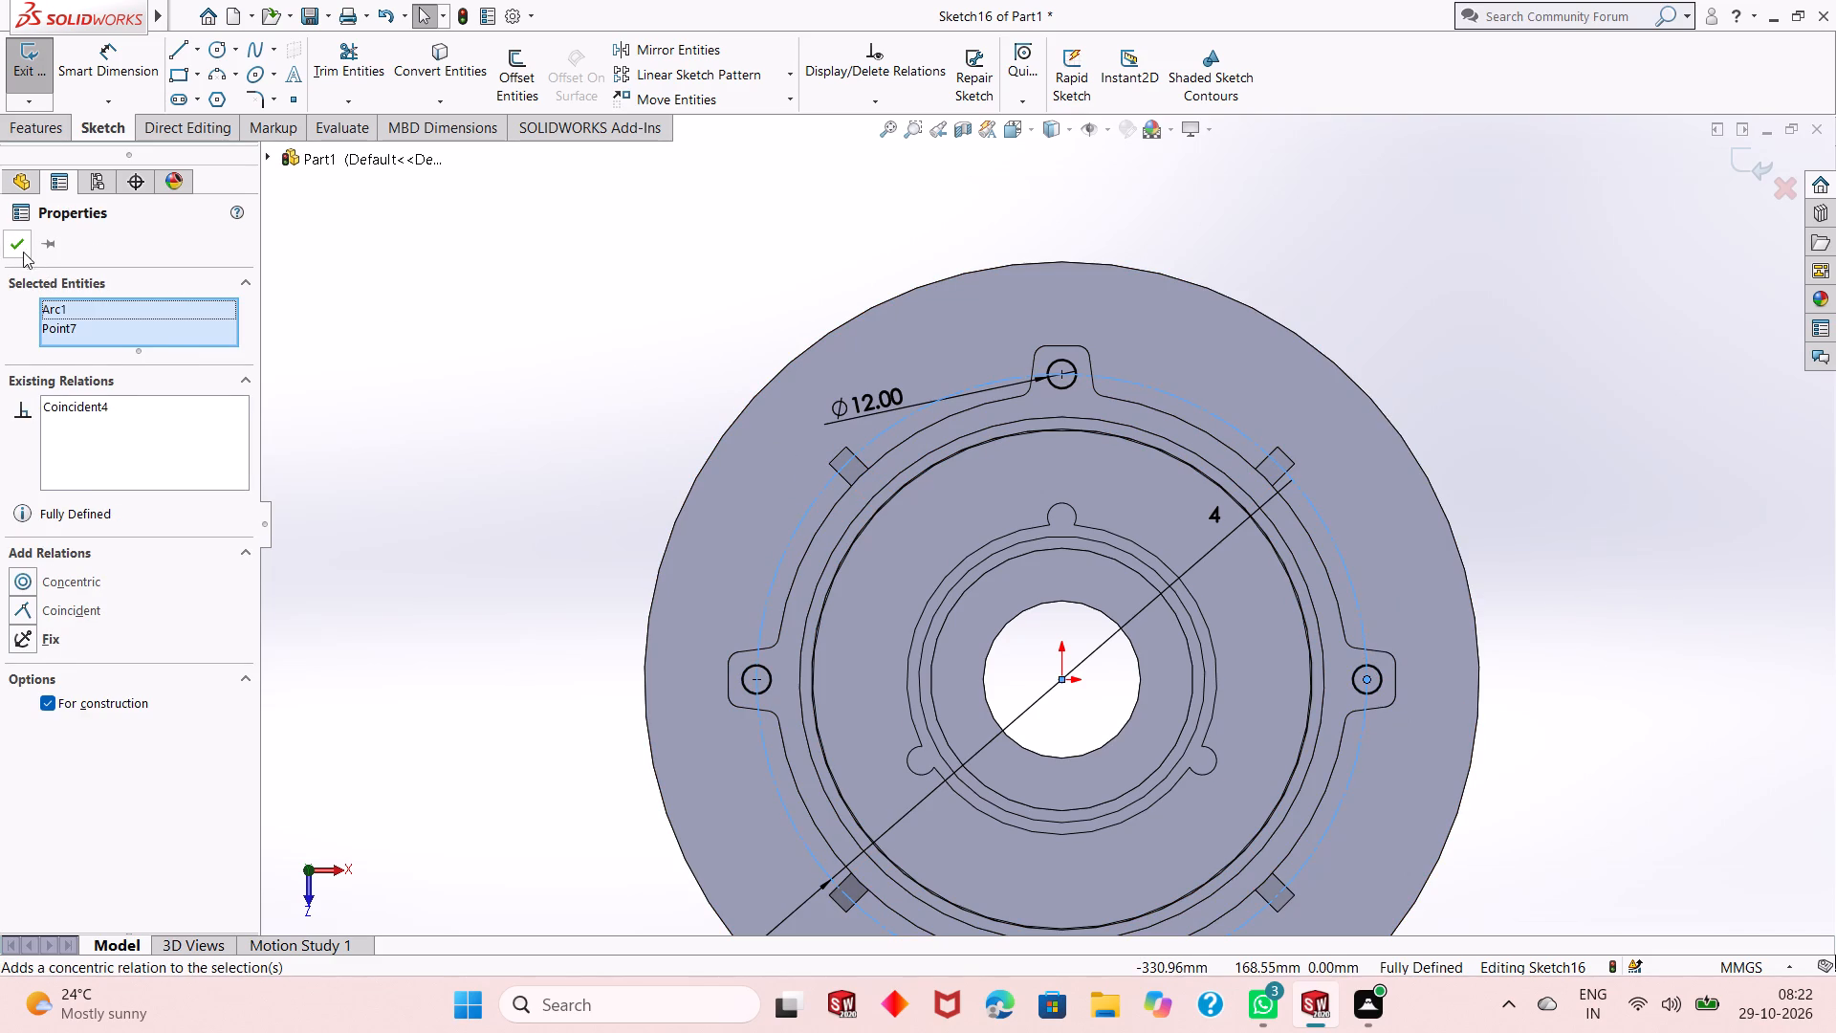
click(15, 247)
Cut-extrude the four 12 mm tooth circles with a Blind depth of 12 mm from the sketch plane.
scroll(900, 567, up, 1)
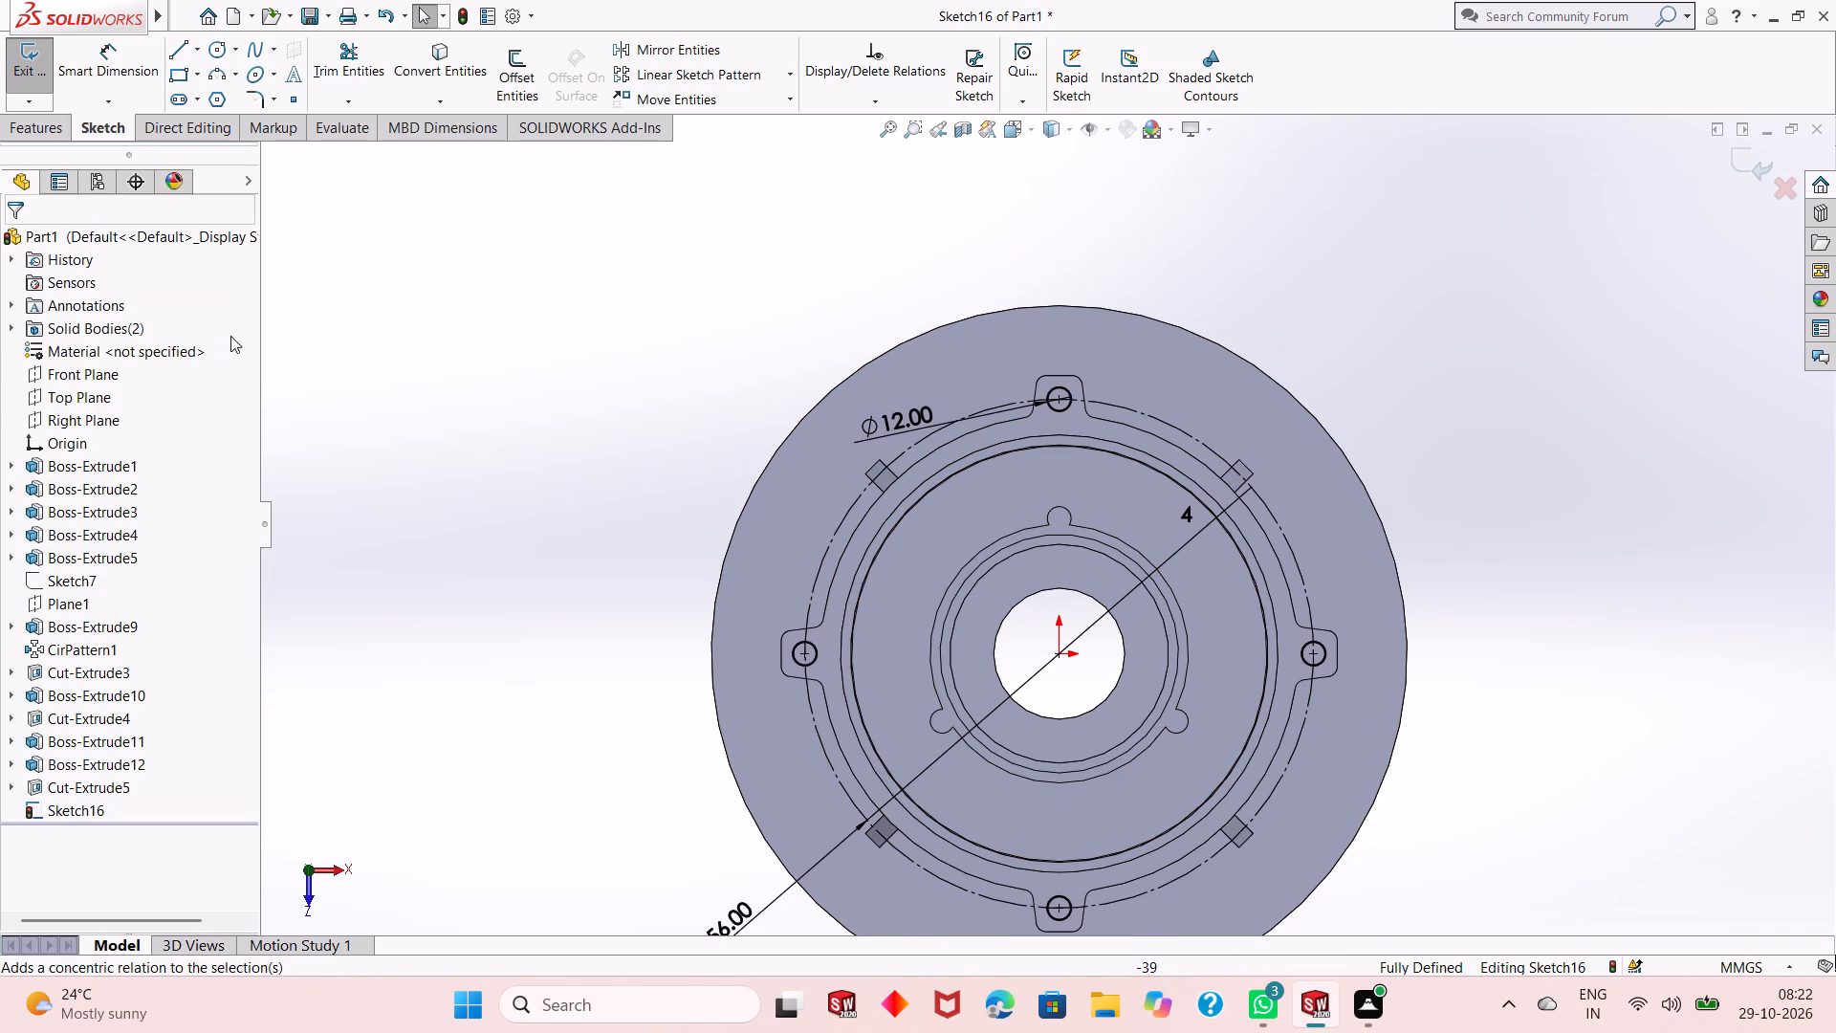
click(49, 137)
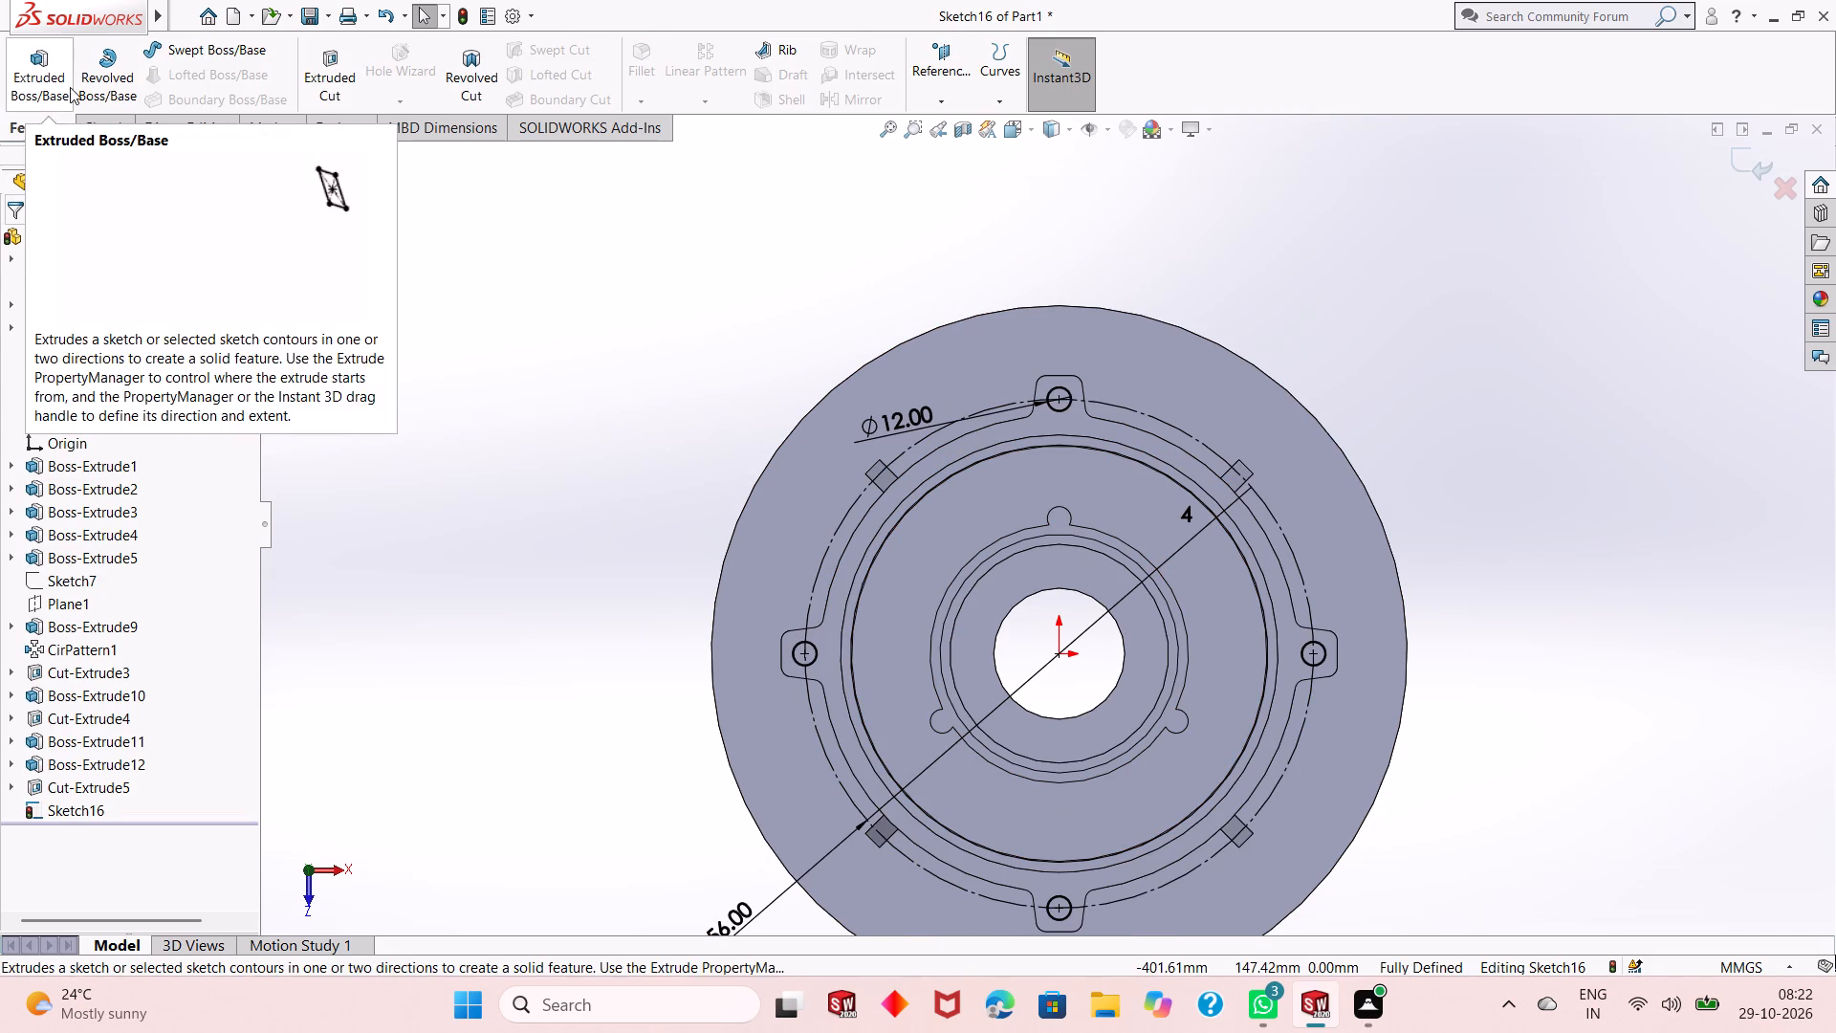
click(340, 79)
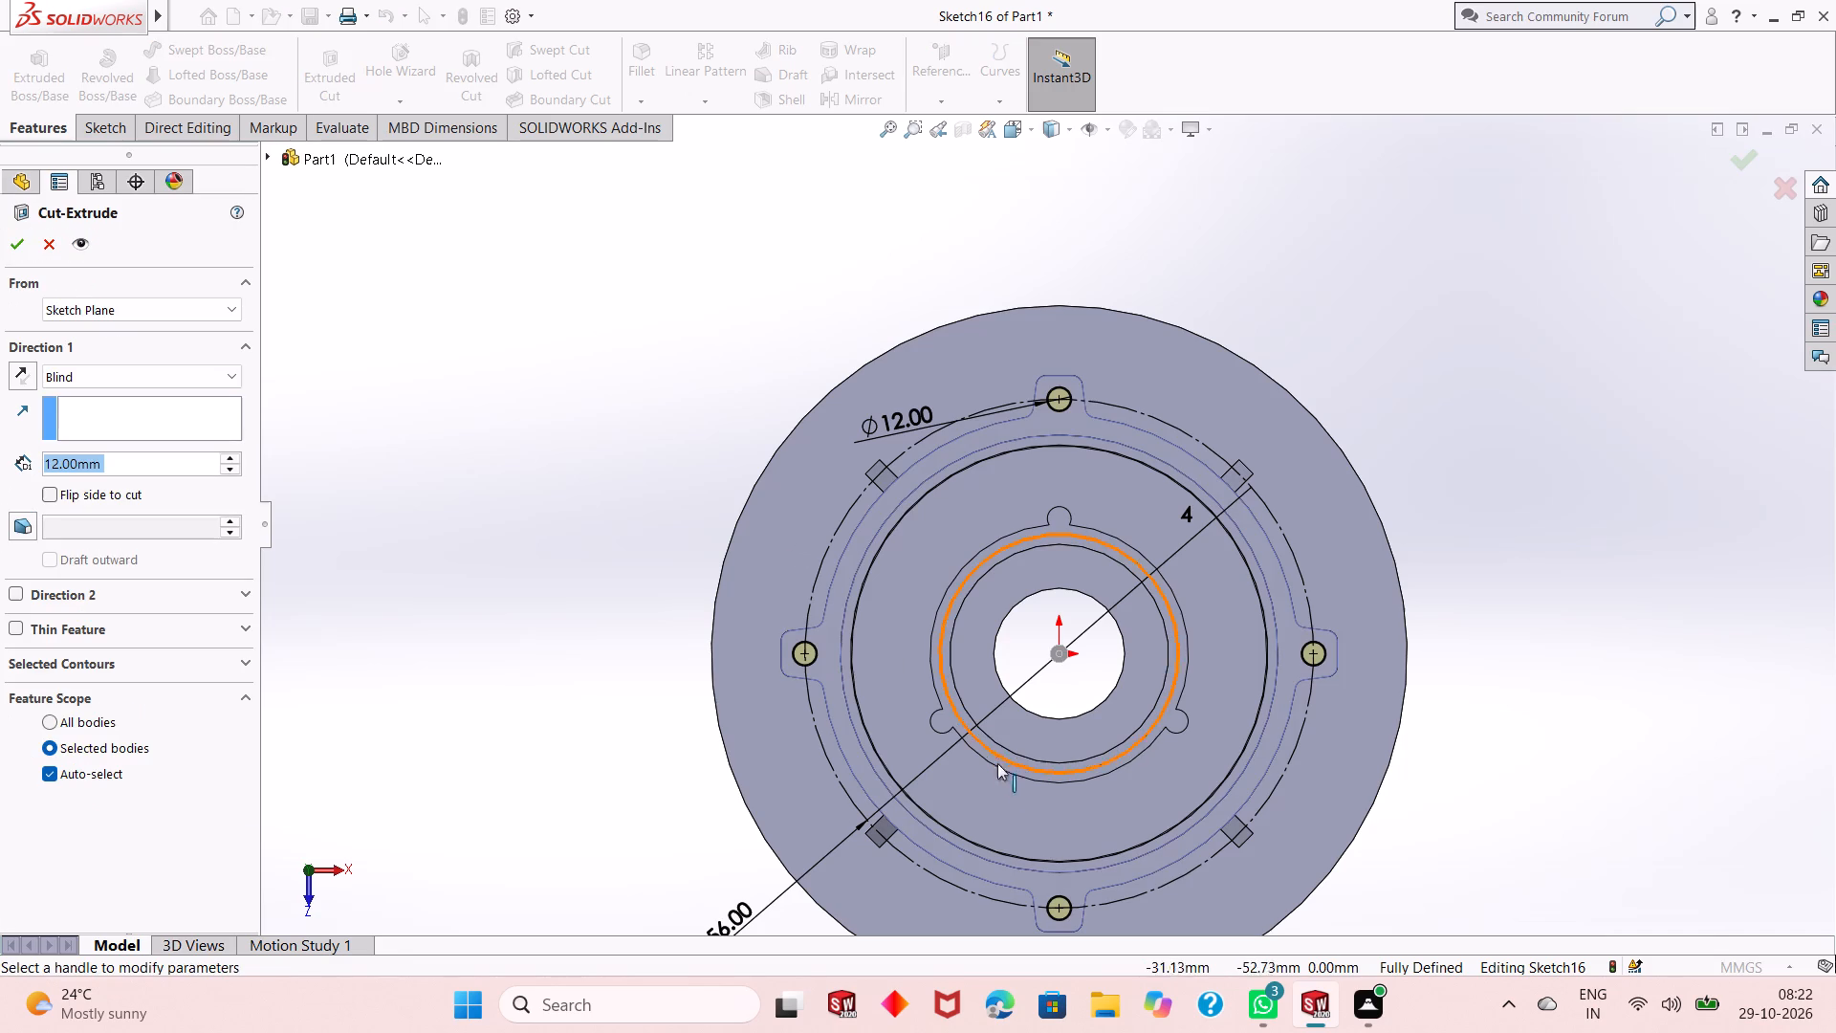
middle_drag(1001, 783, 1055, 279)
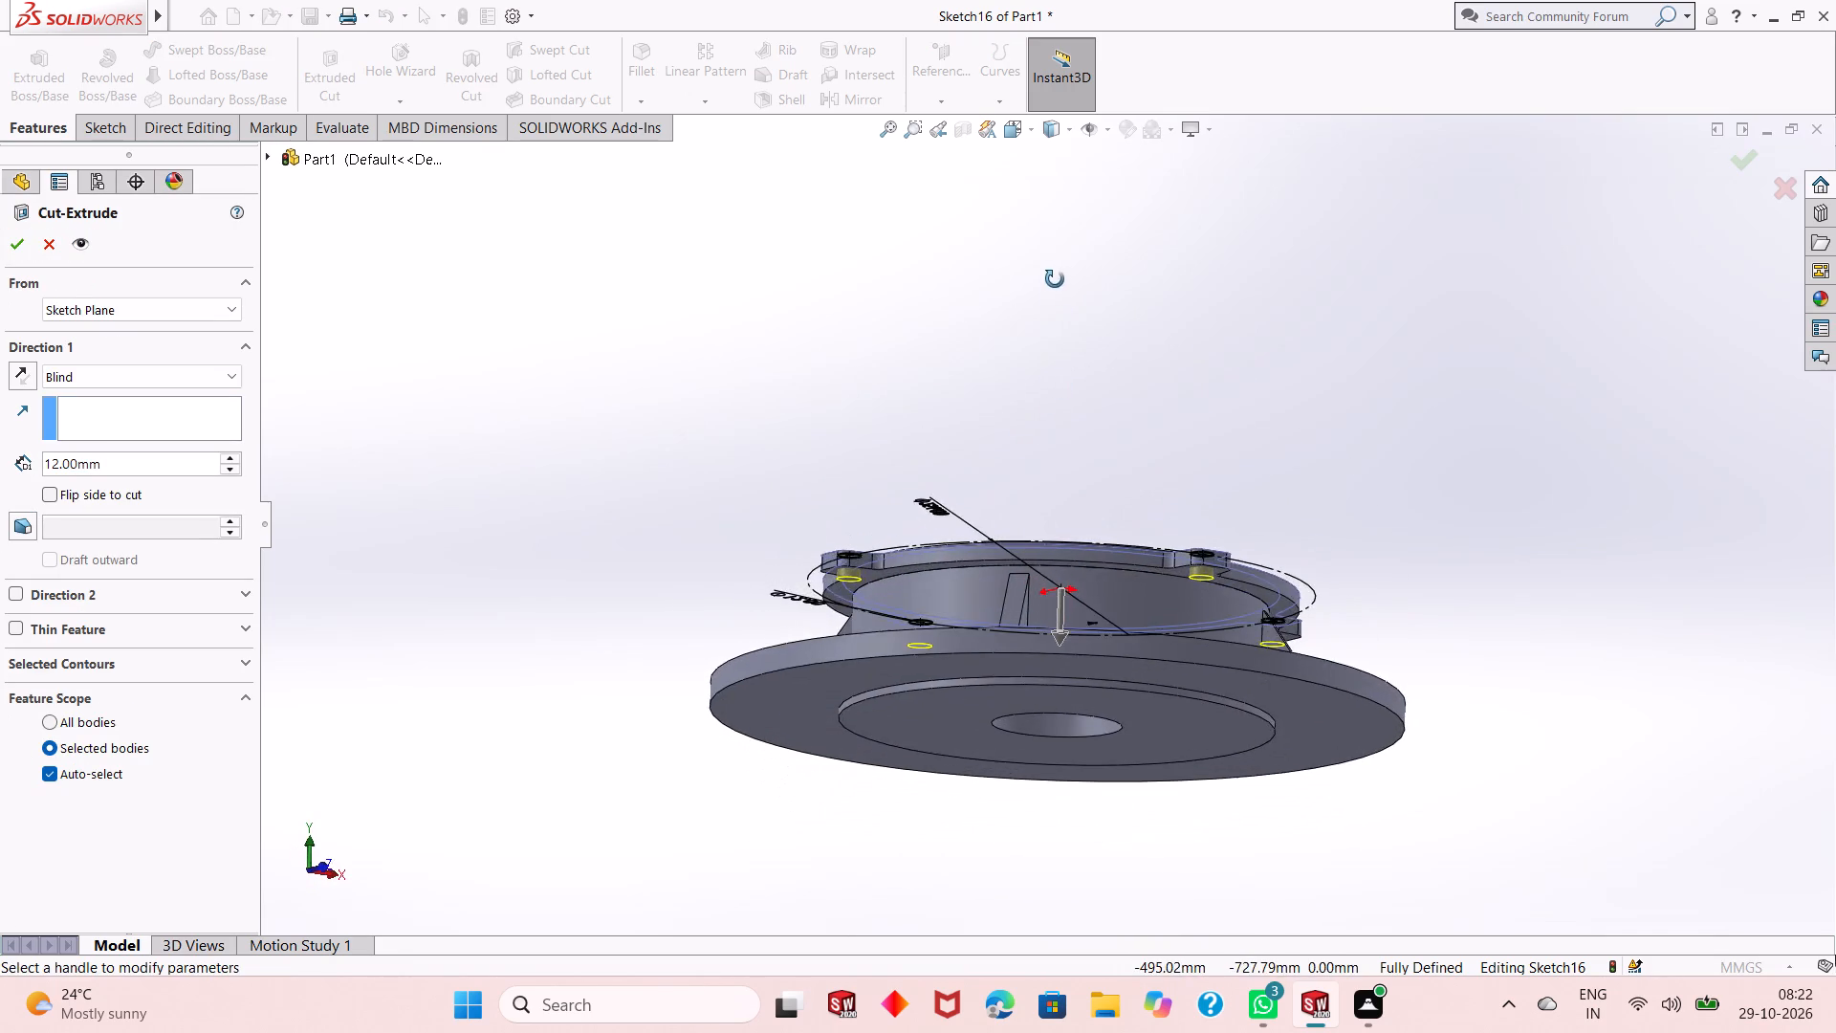
middle_drag(1055, 279, 993, 558)
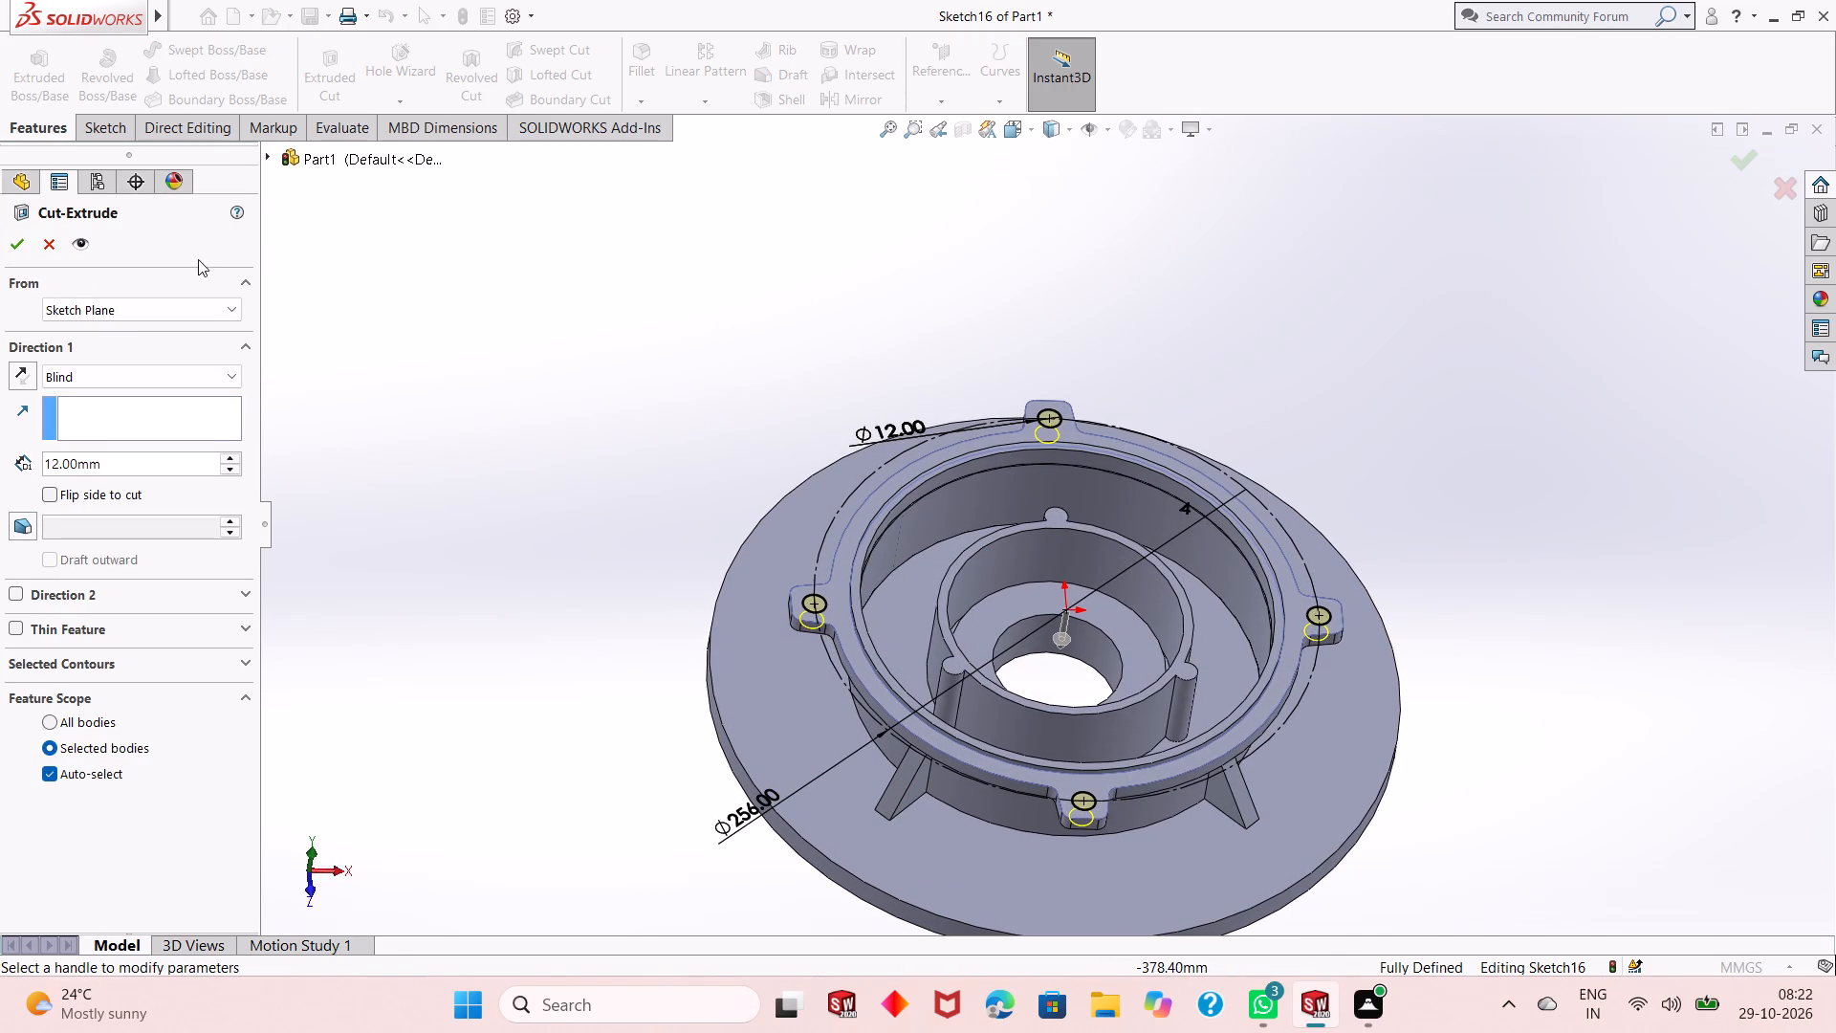
click(9, 239)
click(682, 362)
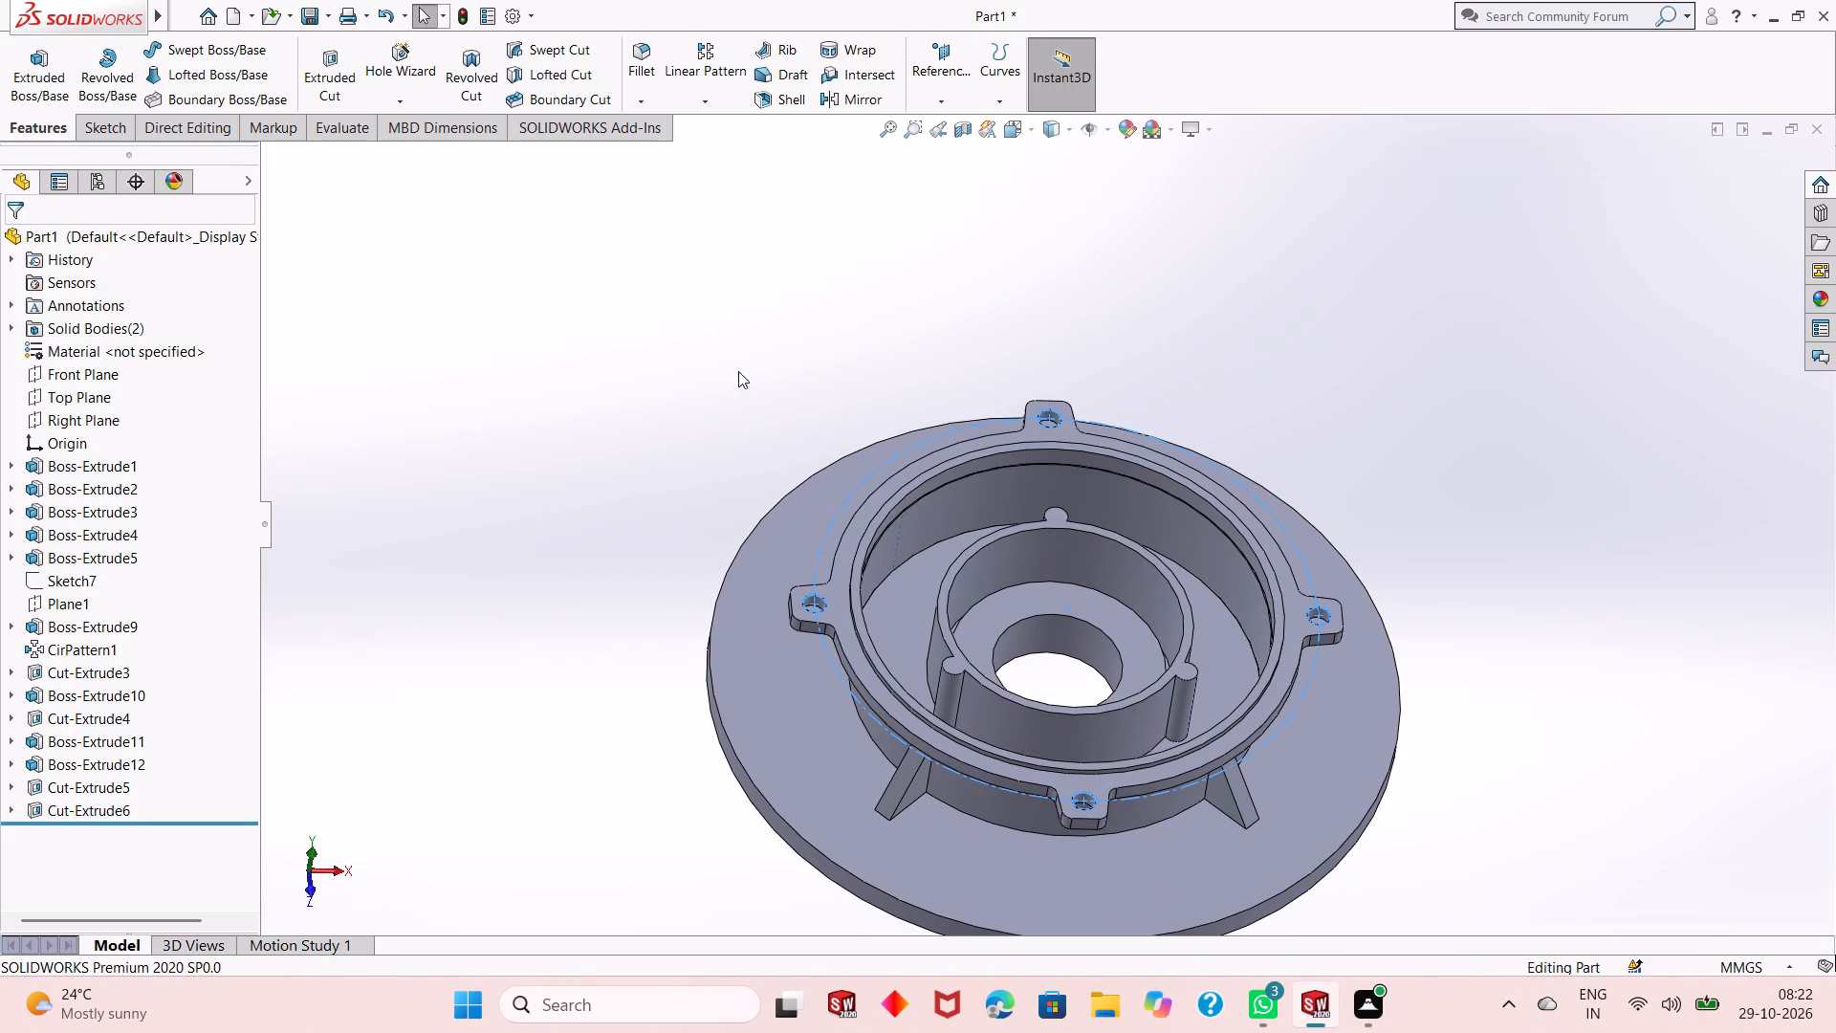
Start a new sketch on the top face of the inner hollow boss and its pillars, viewed square-on.
middle_drag(991, 482, 838, 600)
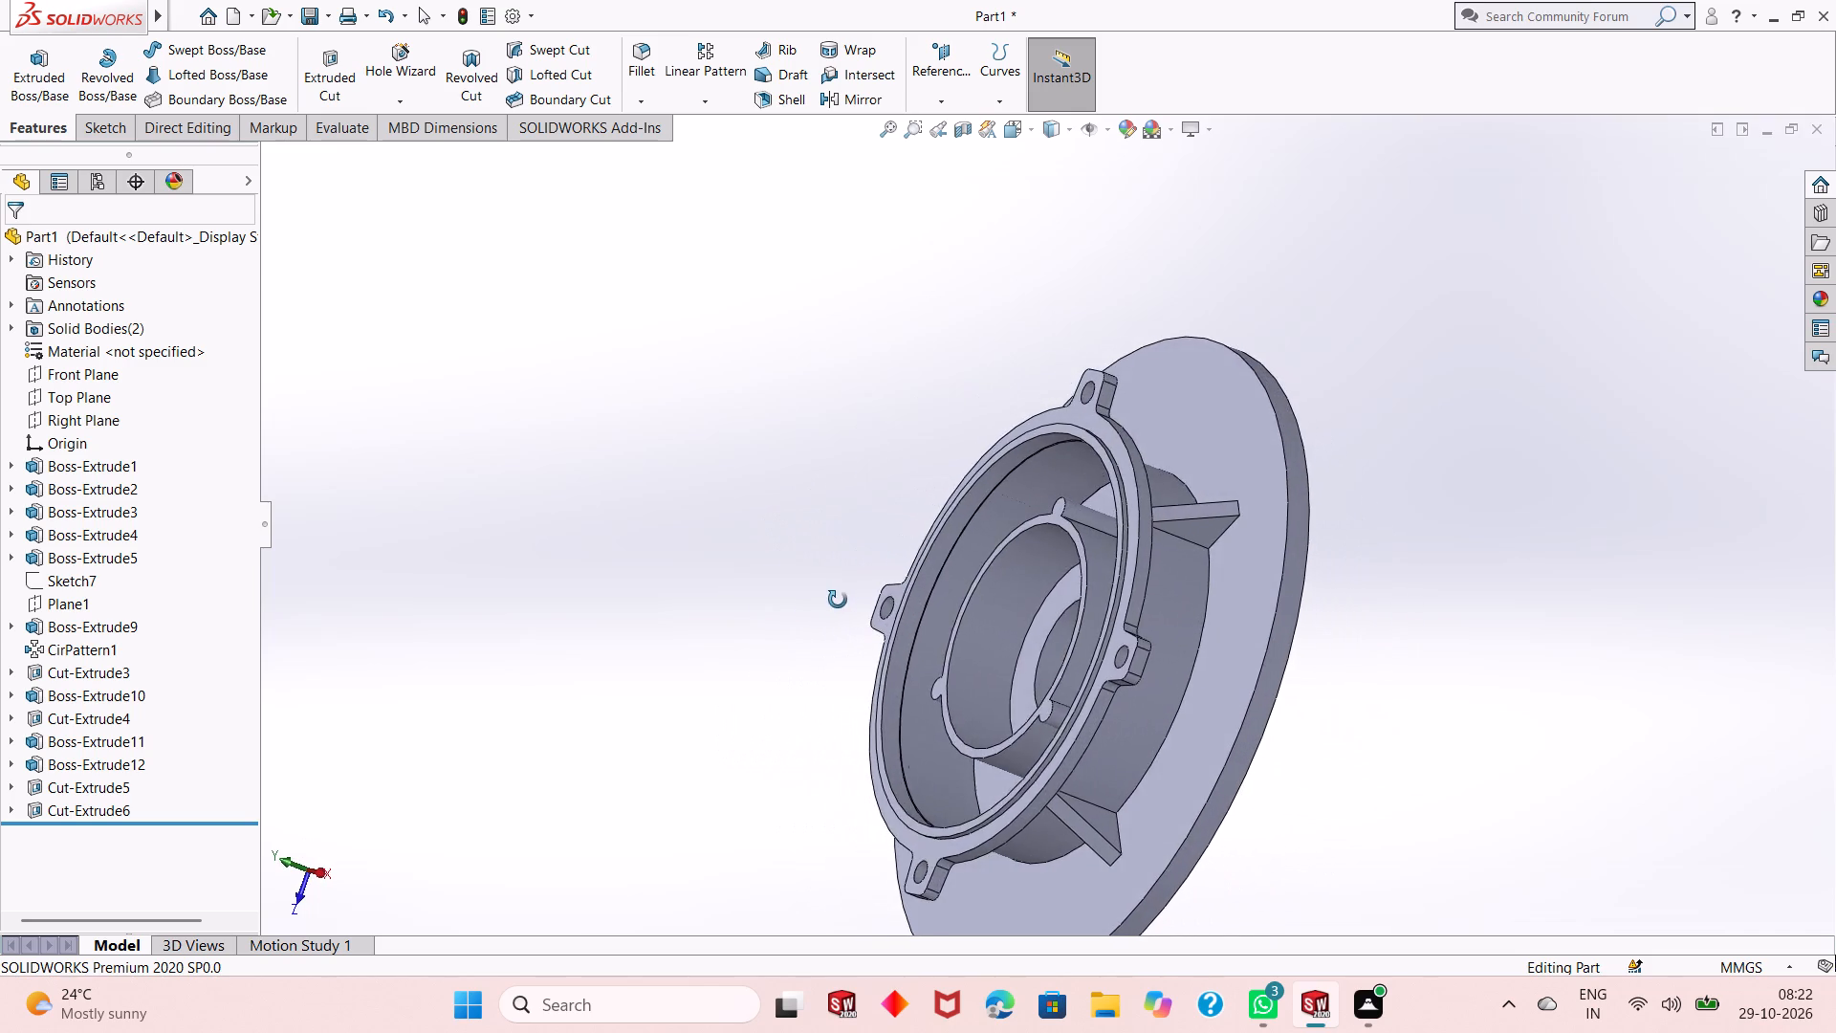
middle_drag(838, 600, 1061, 352)
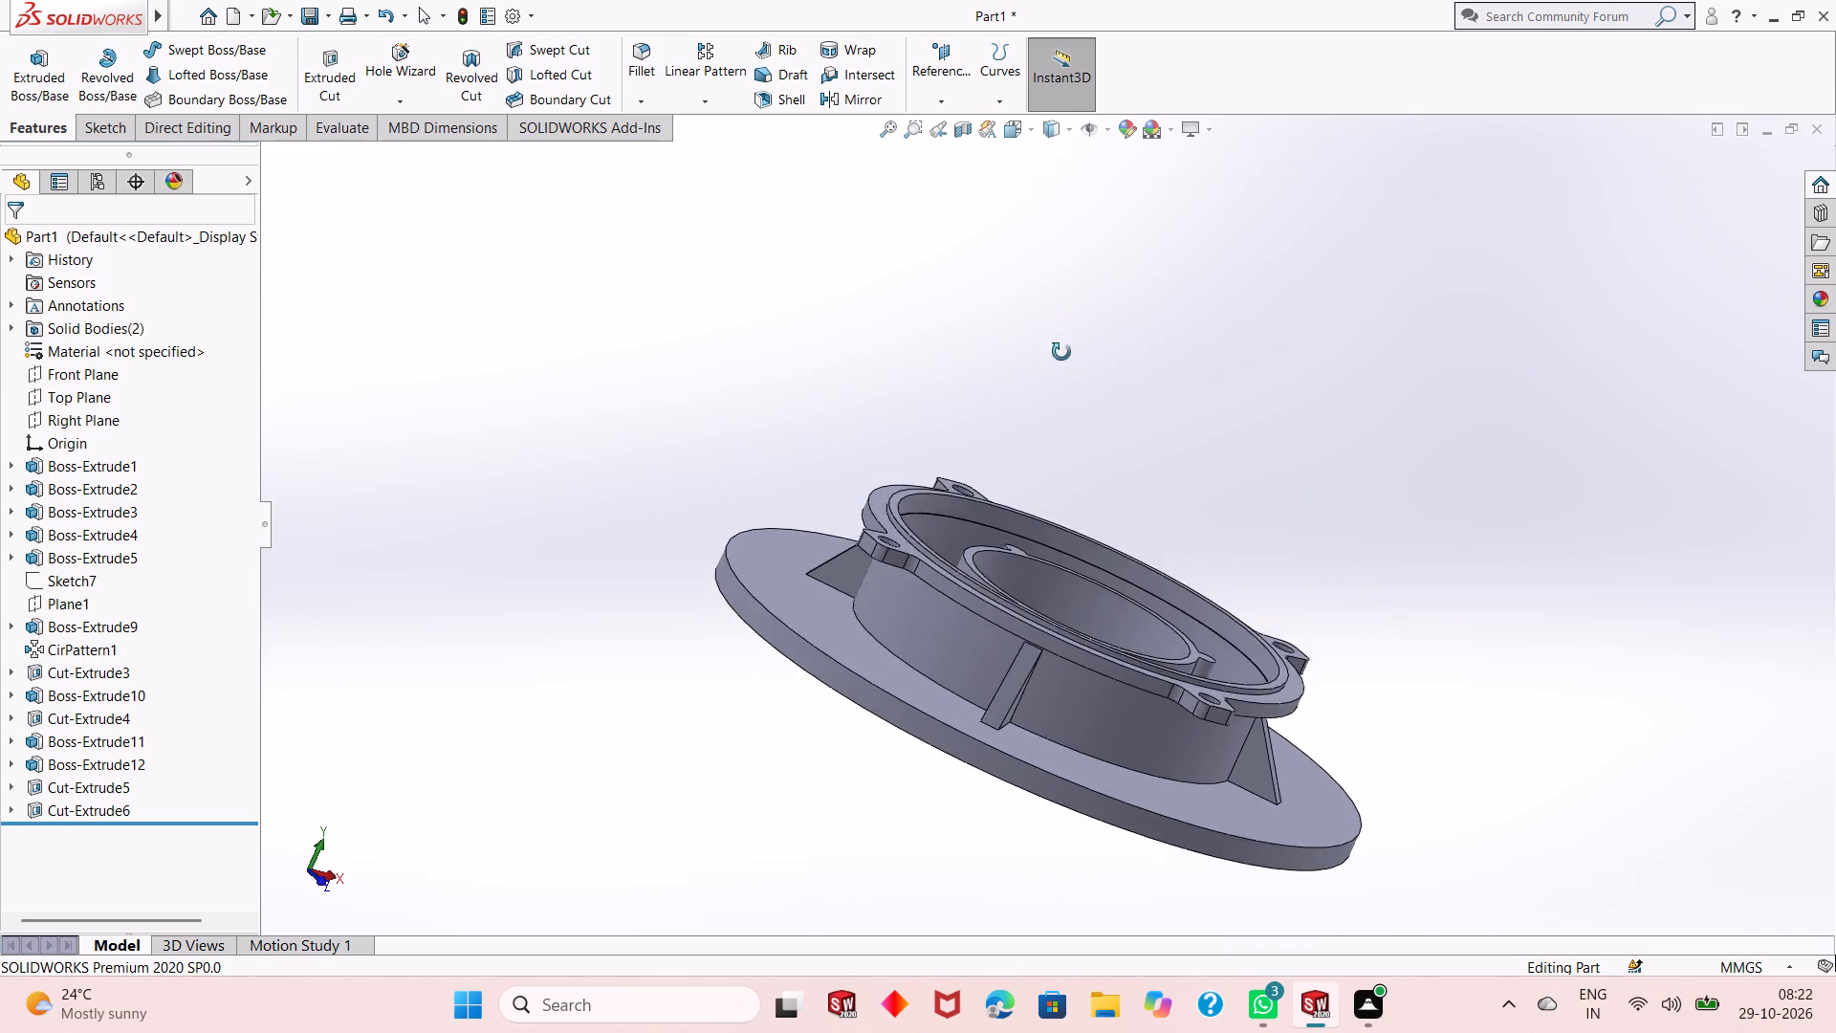
middle_drag(1061, 352, 998, 562)
scroll(998, 562, up, 1)
scroll(998, 562, down, 1)
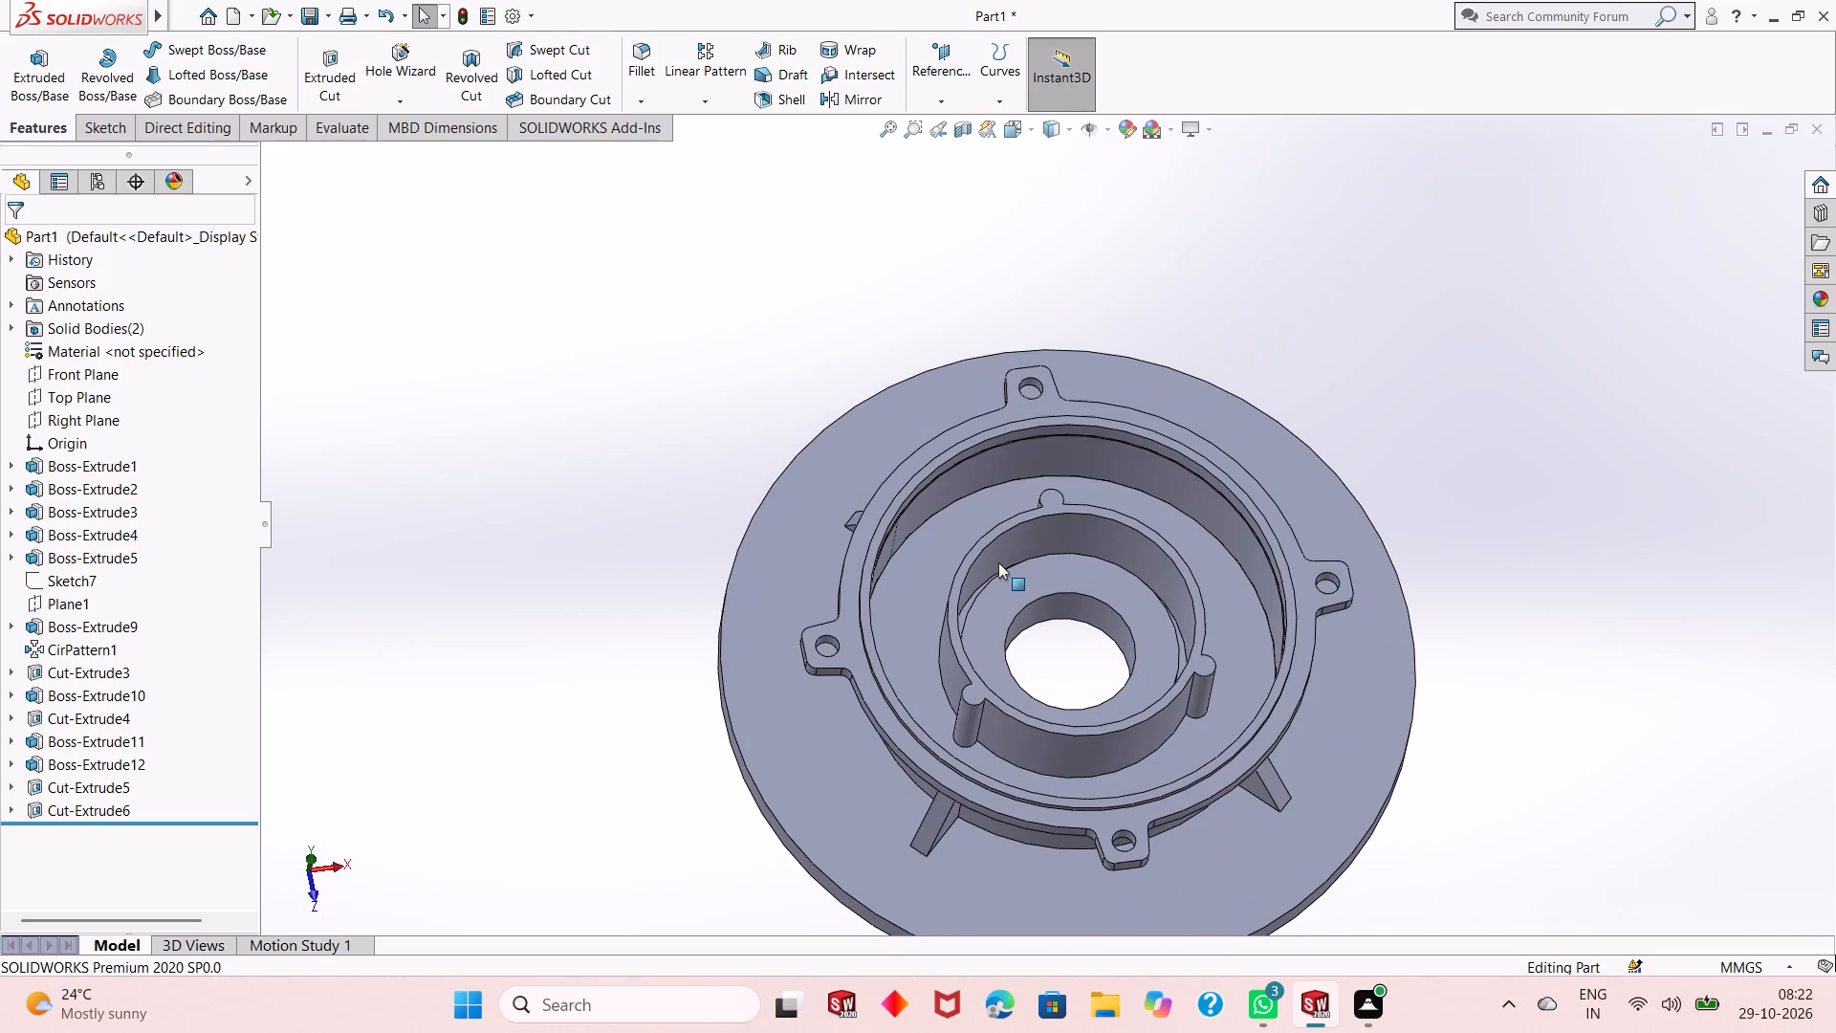
click(1054, 502)
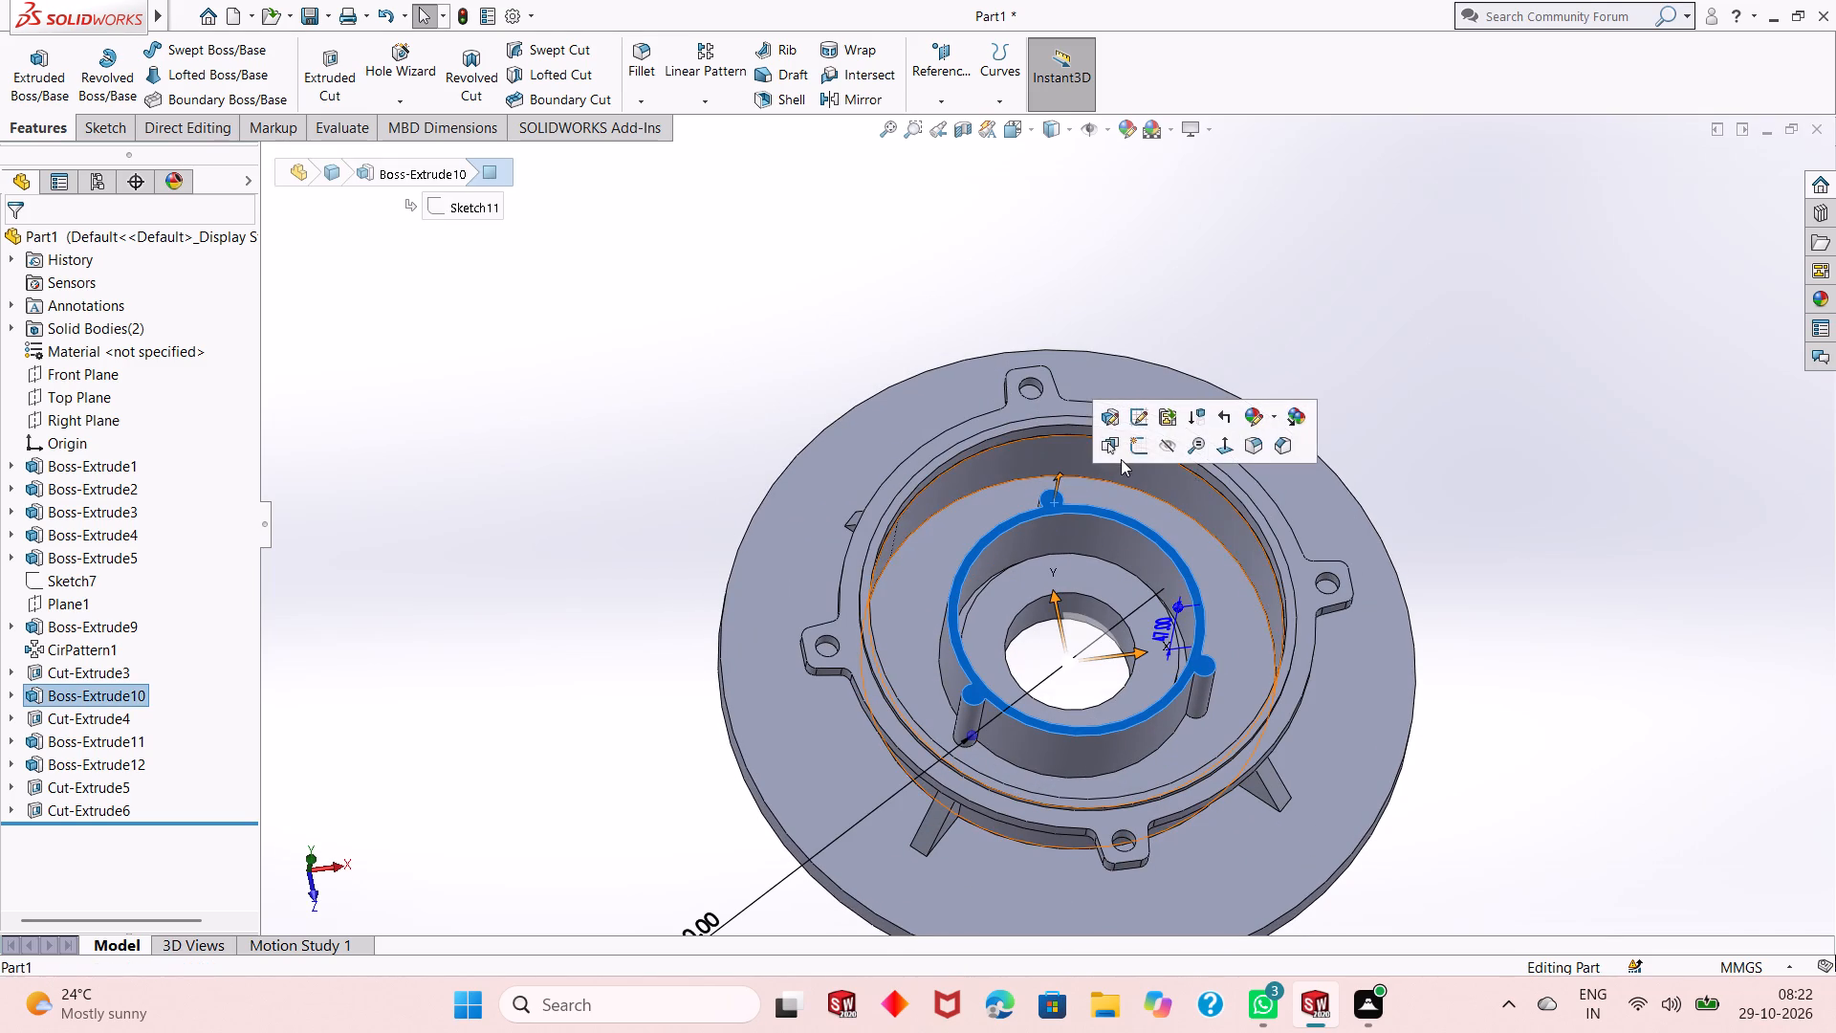
click(1133, 447)
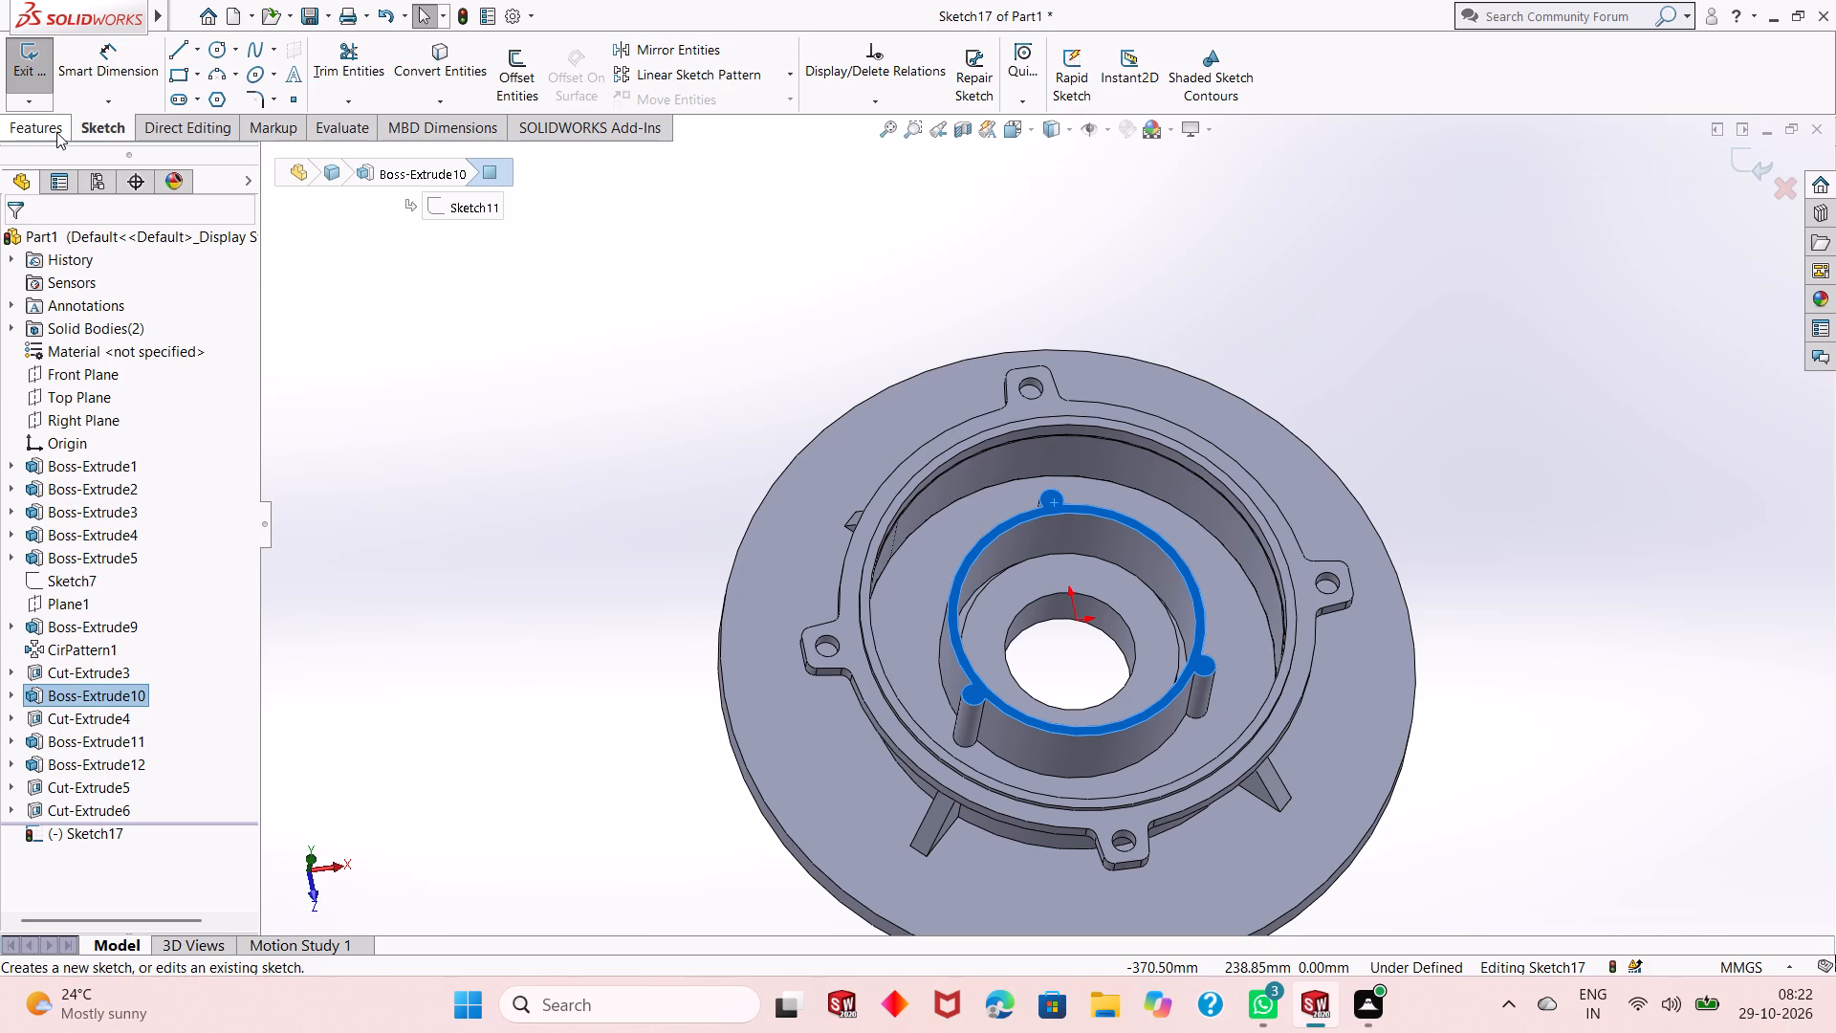
click(56, 132)
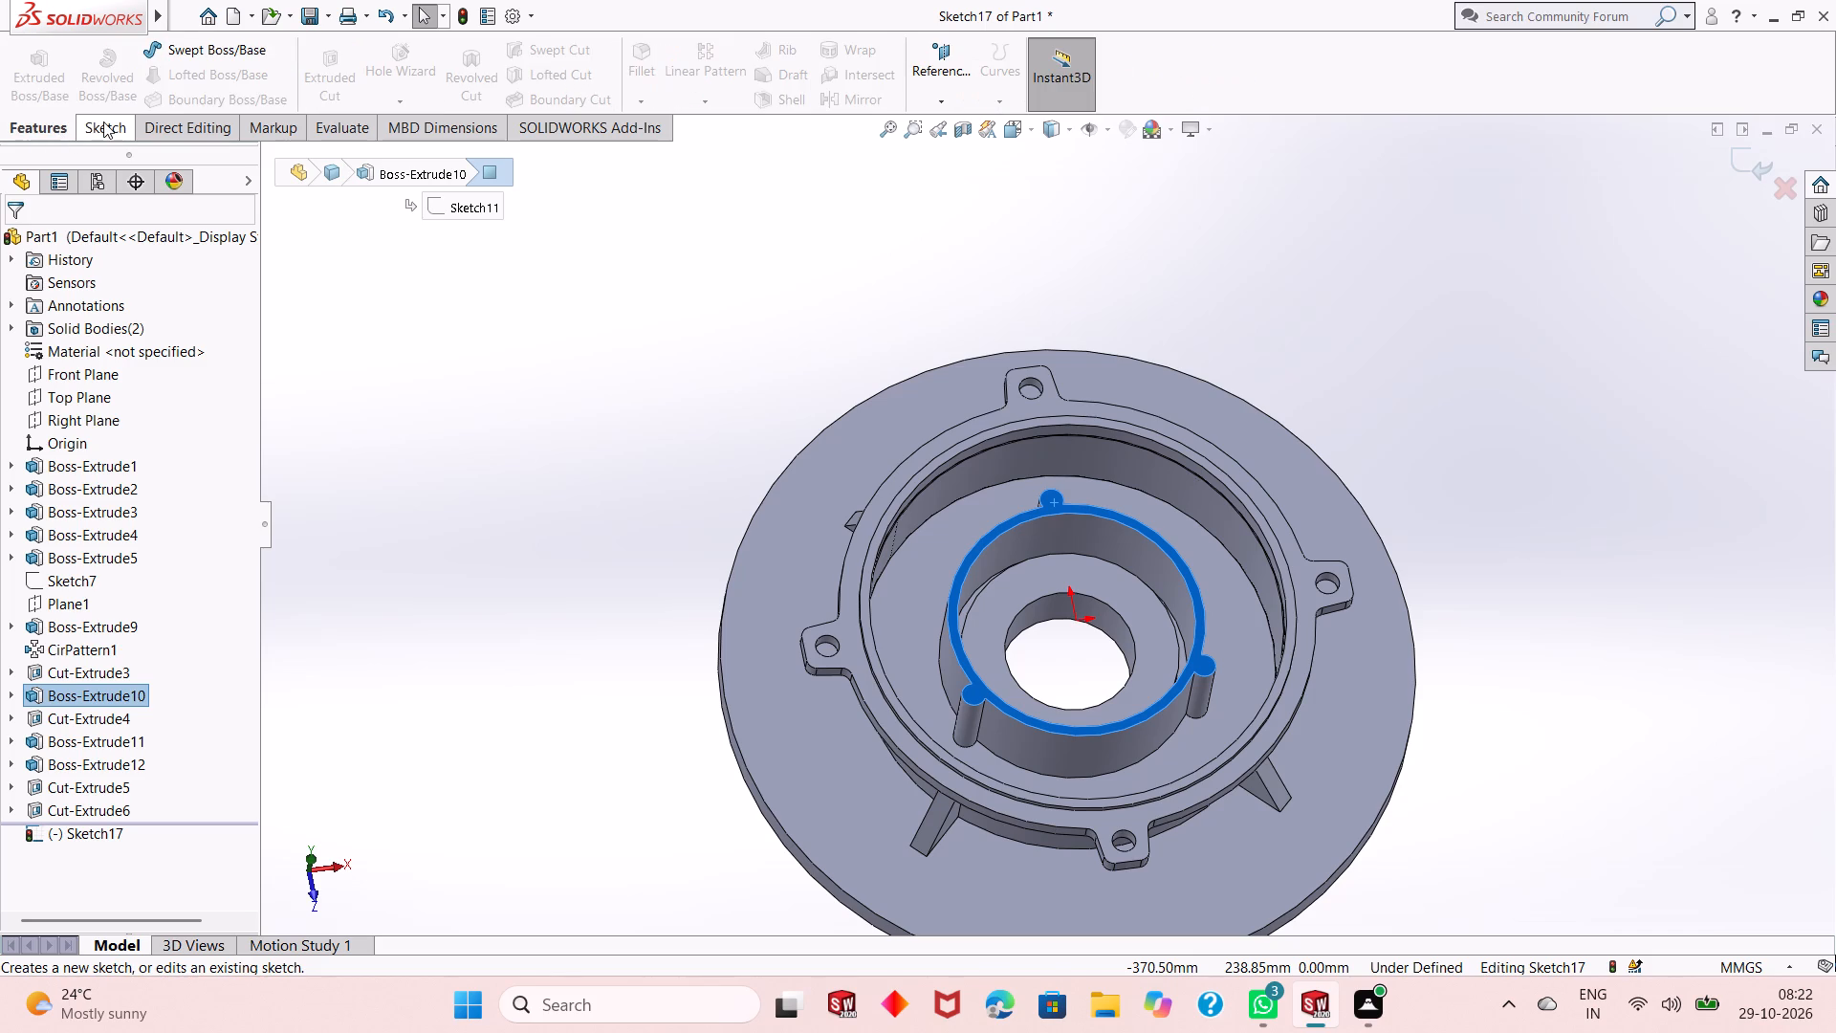
click(103, 121)
key(ctrl+8)
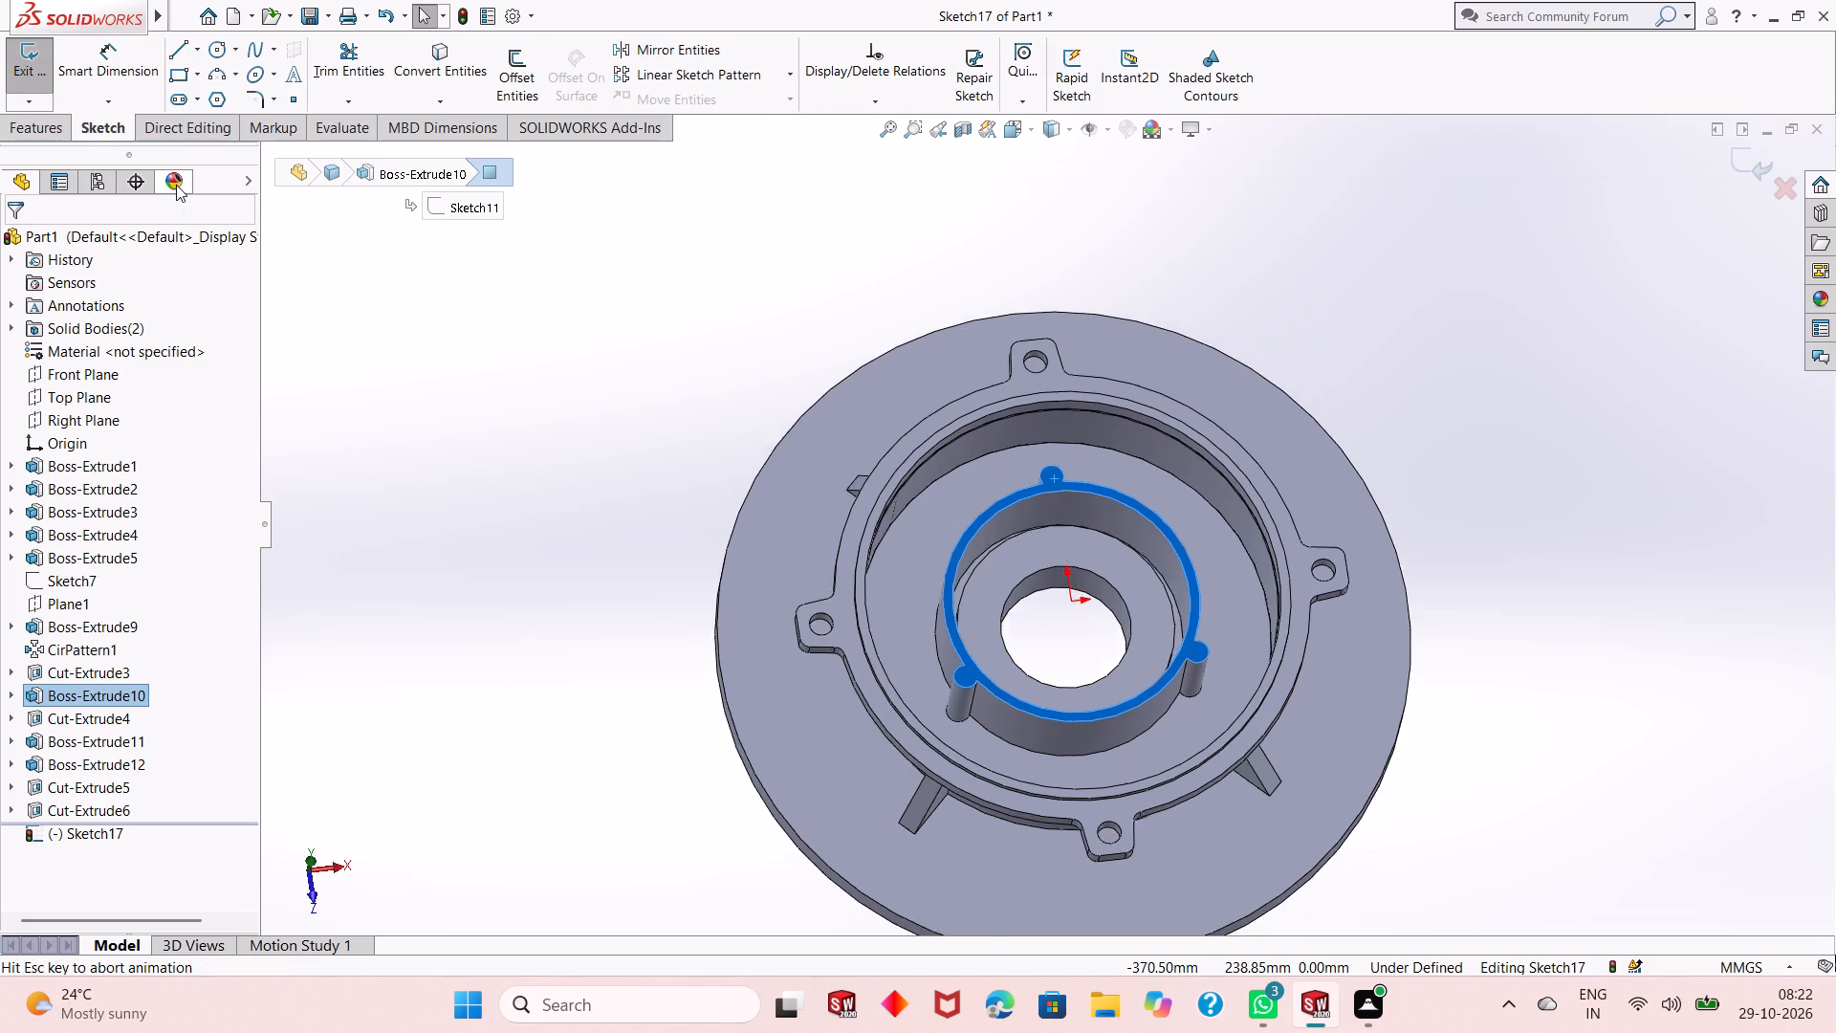
scroll(1314, 328, down, 2)
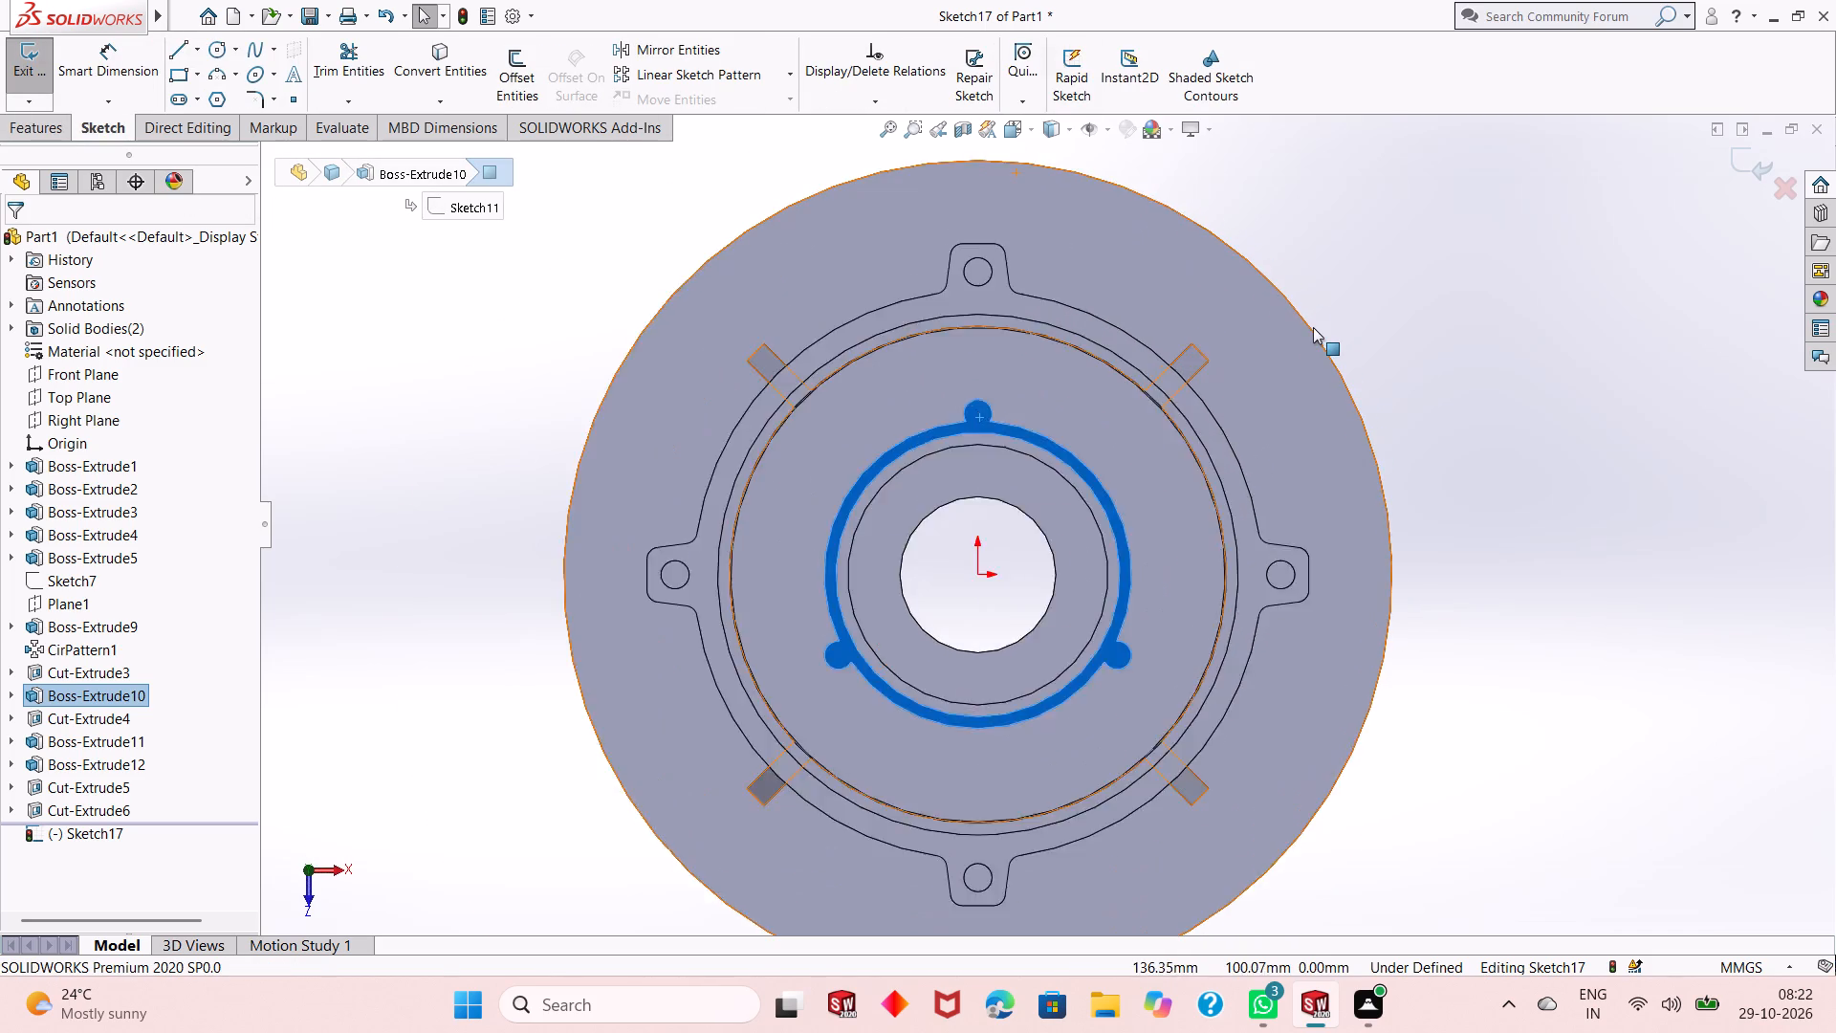
key(Escape)
Sketch a circle about 8.7 mm in diameter, concentric with the rounded end of the boss's upper pillar.
scroll(1016, 471, up, 2)
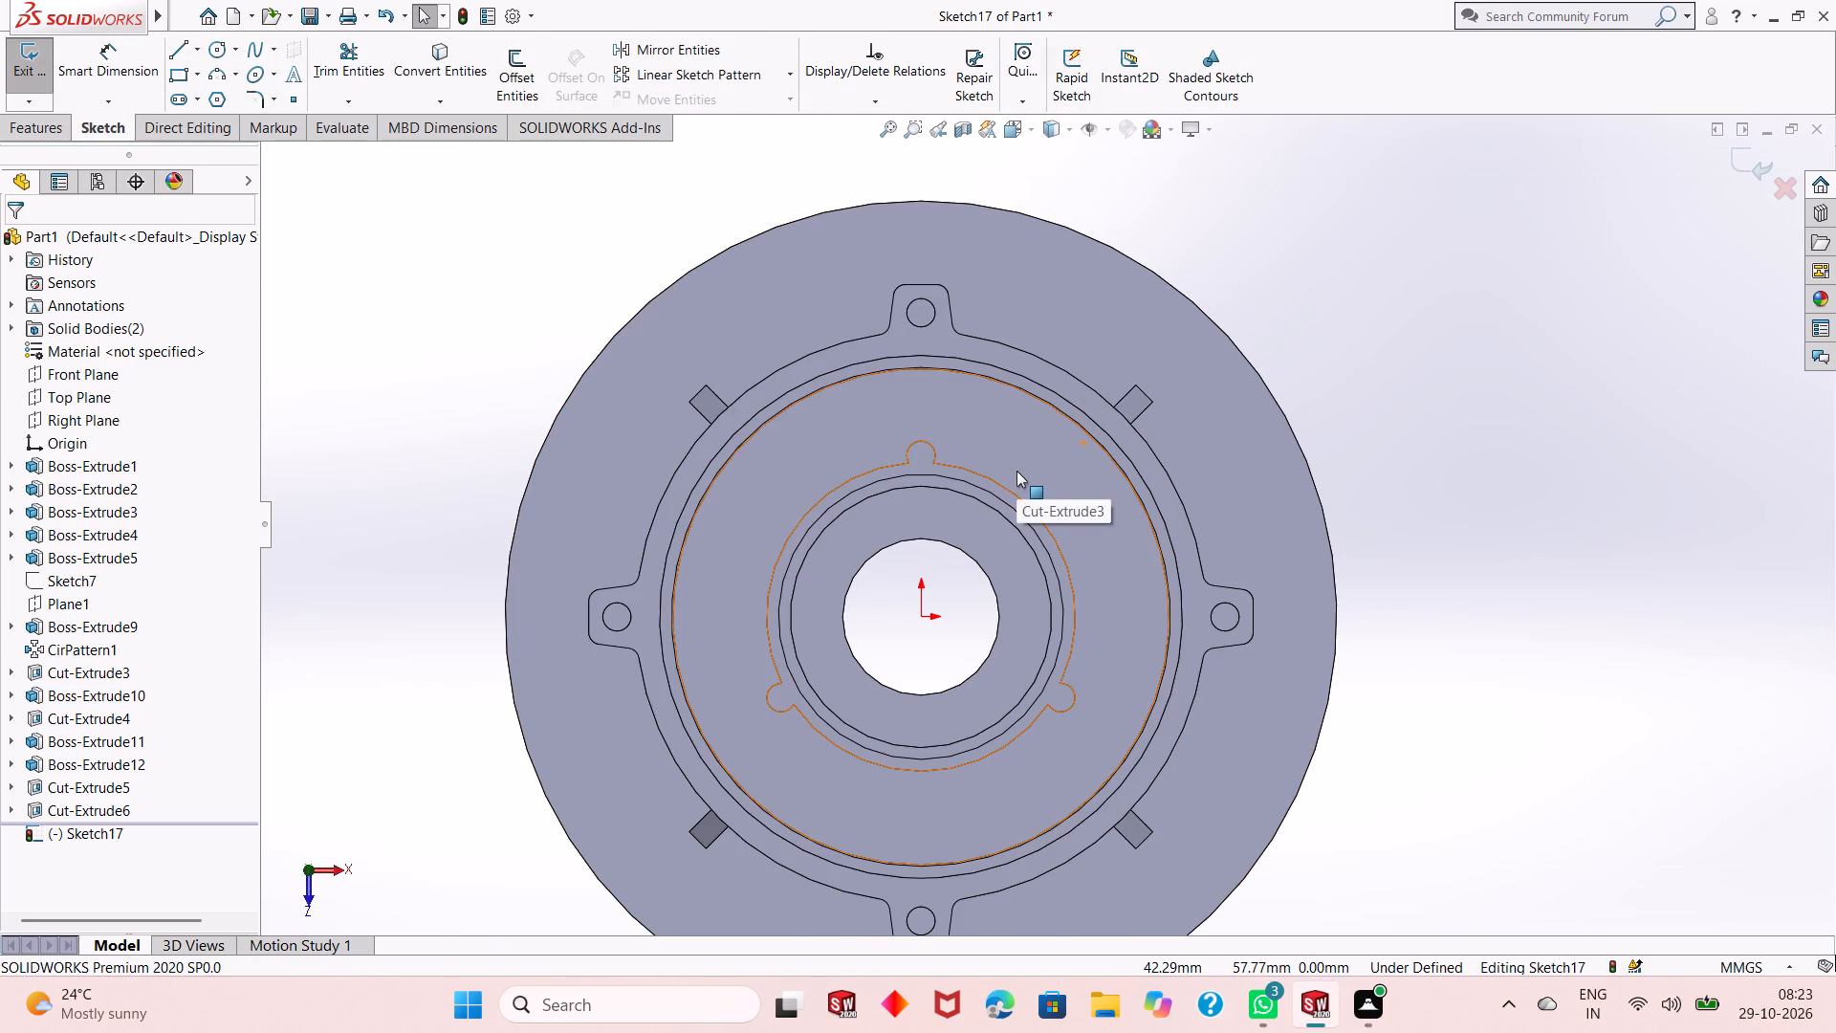
click(219, 41)
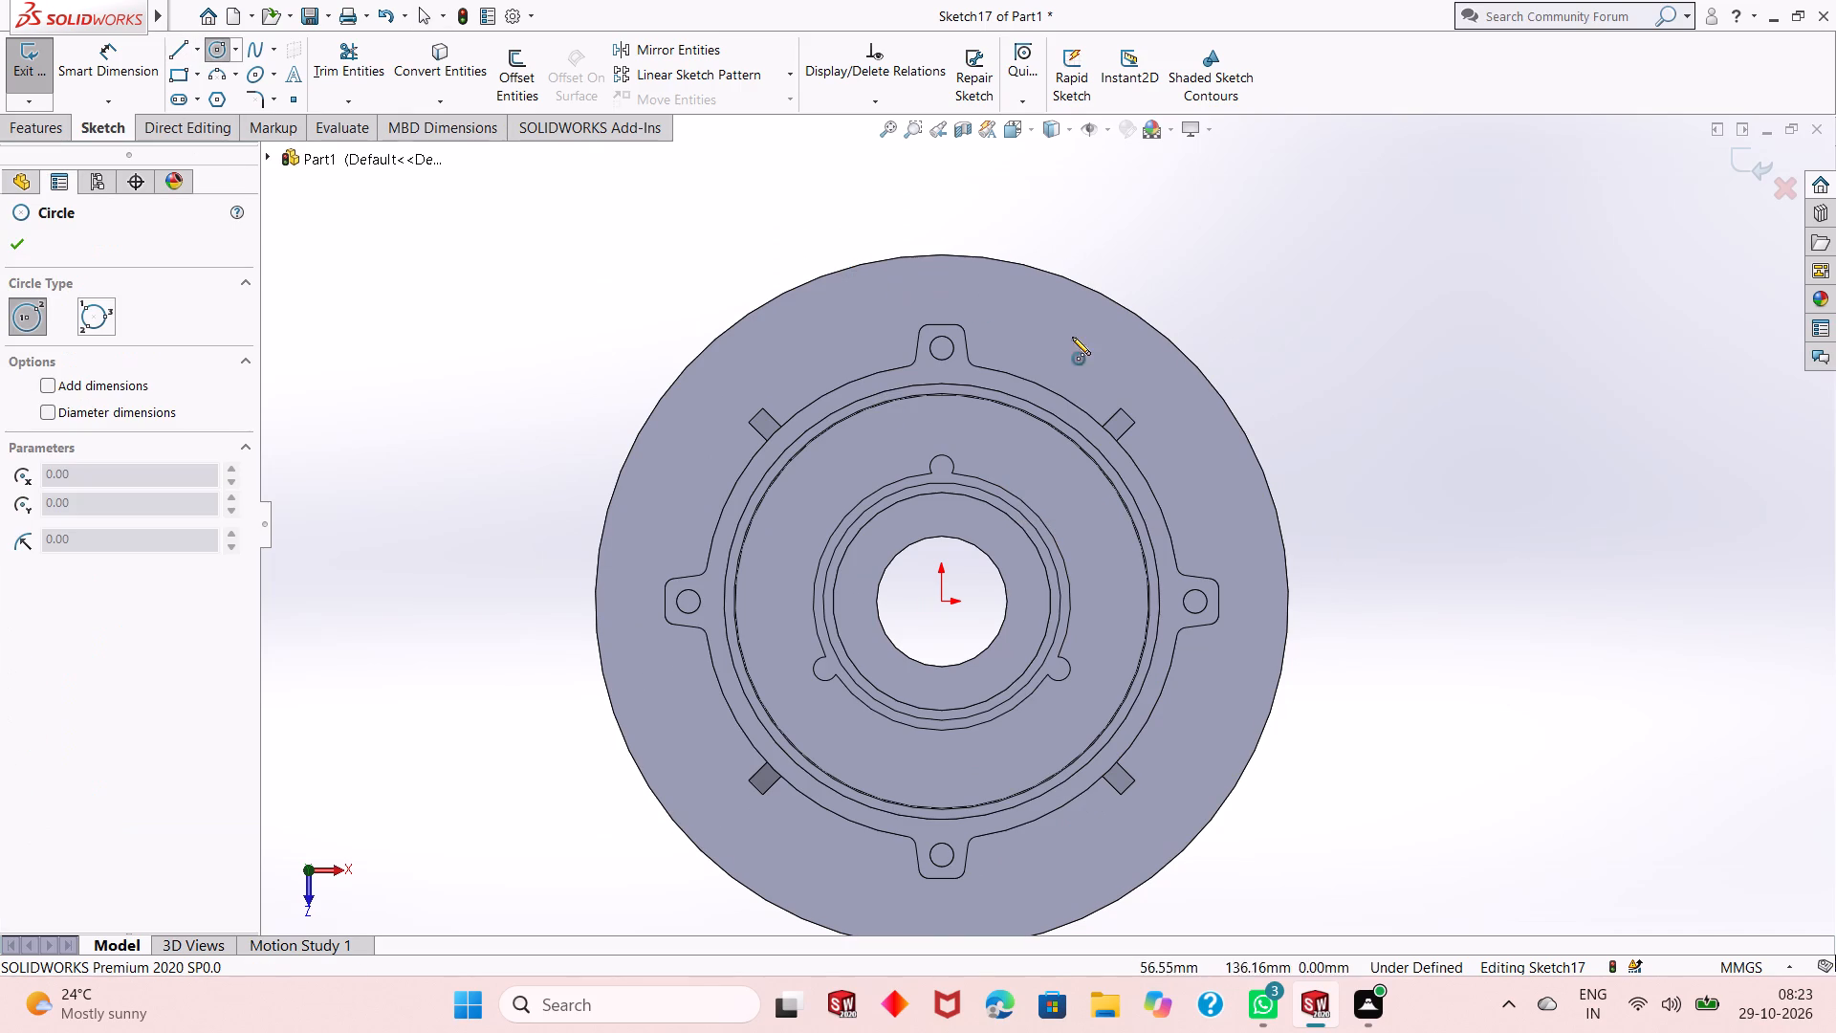
scroll(929, 481, up, 4)
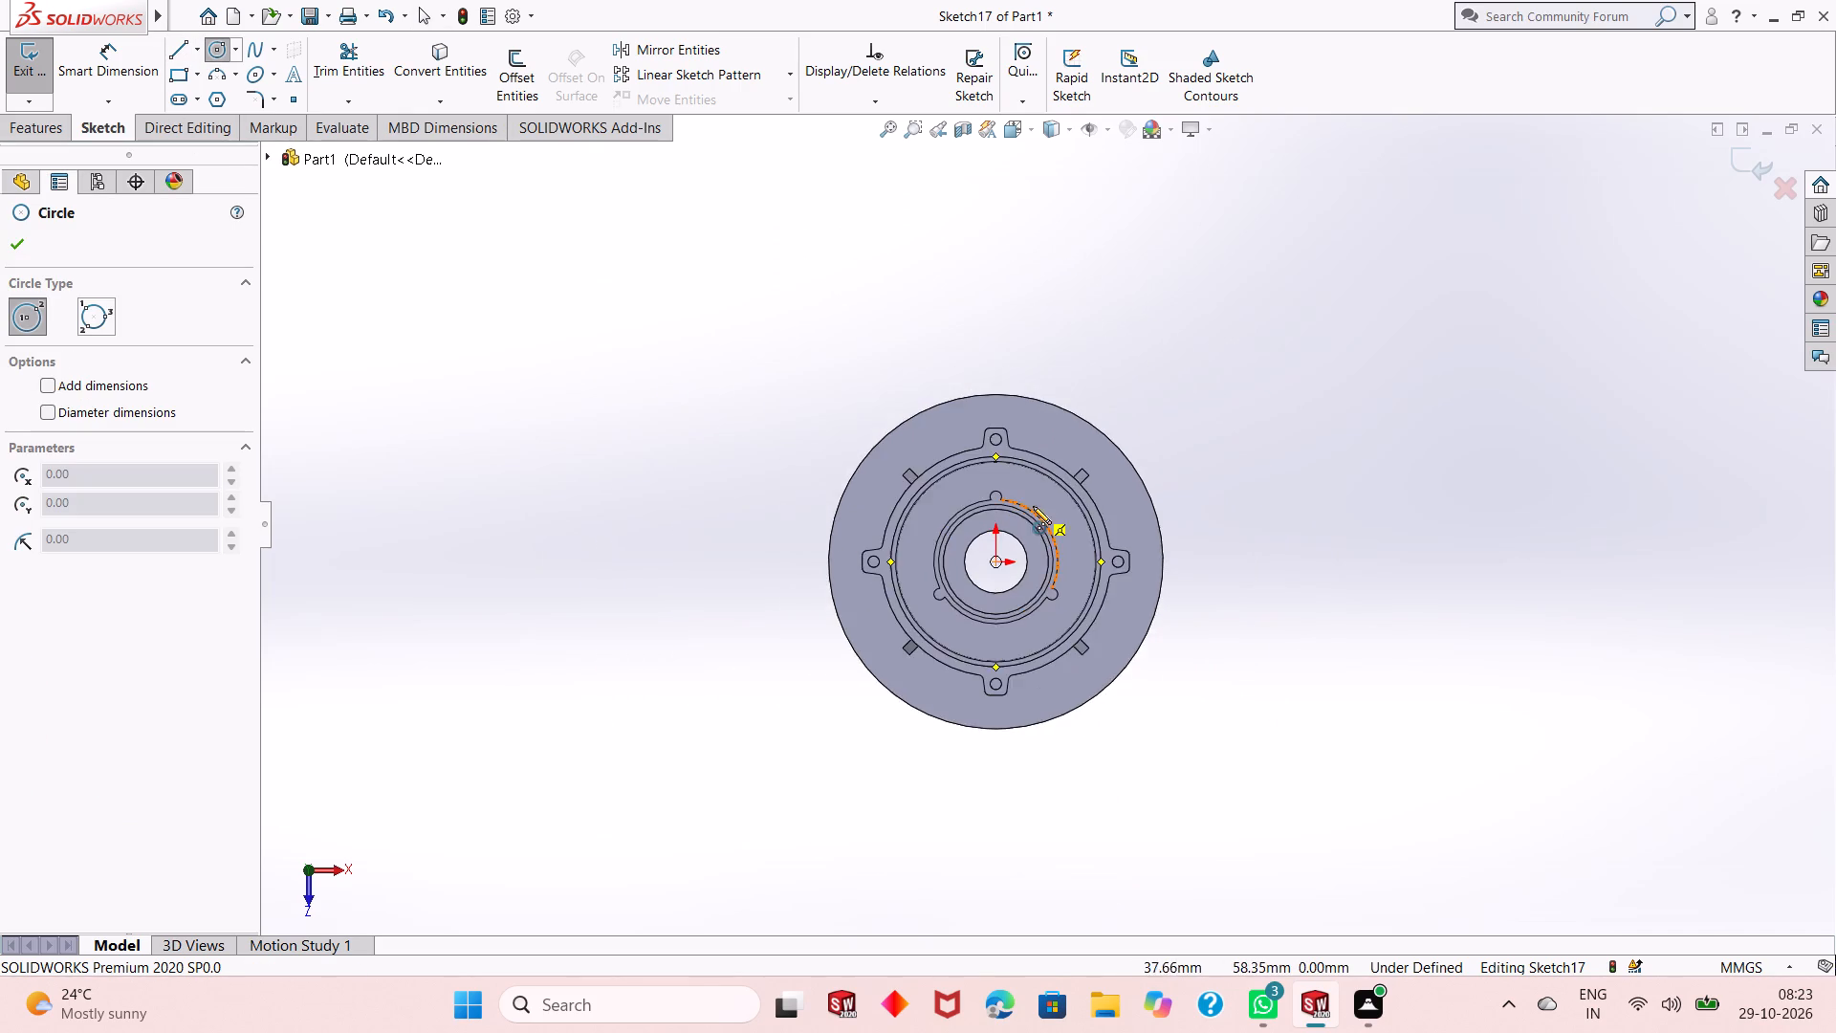
scroll(1020, 521, down, 6)
scroll(999, 444, down, 4)
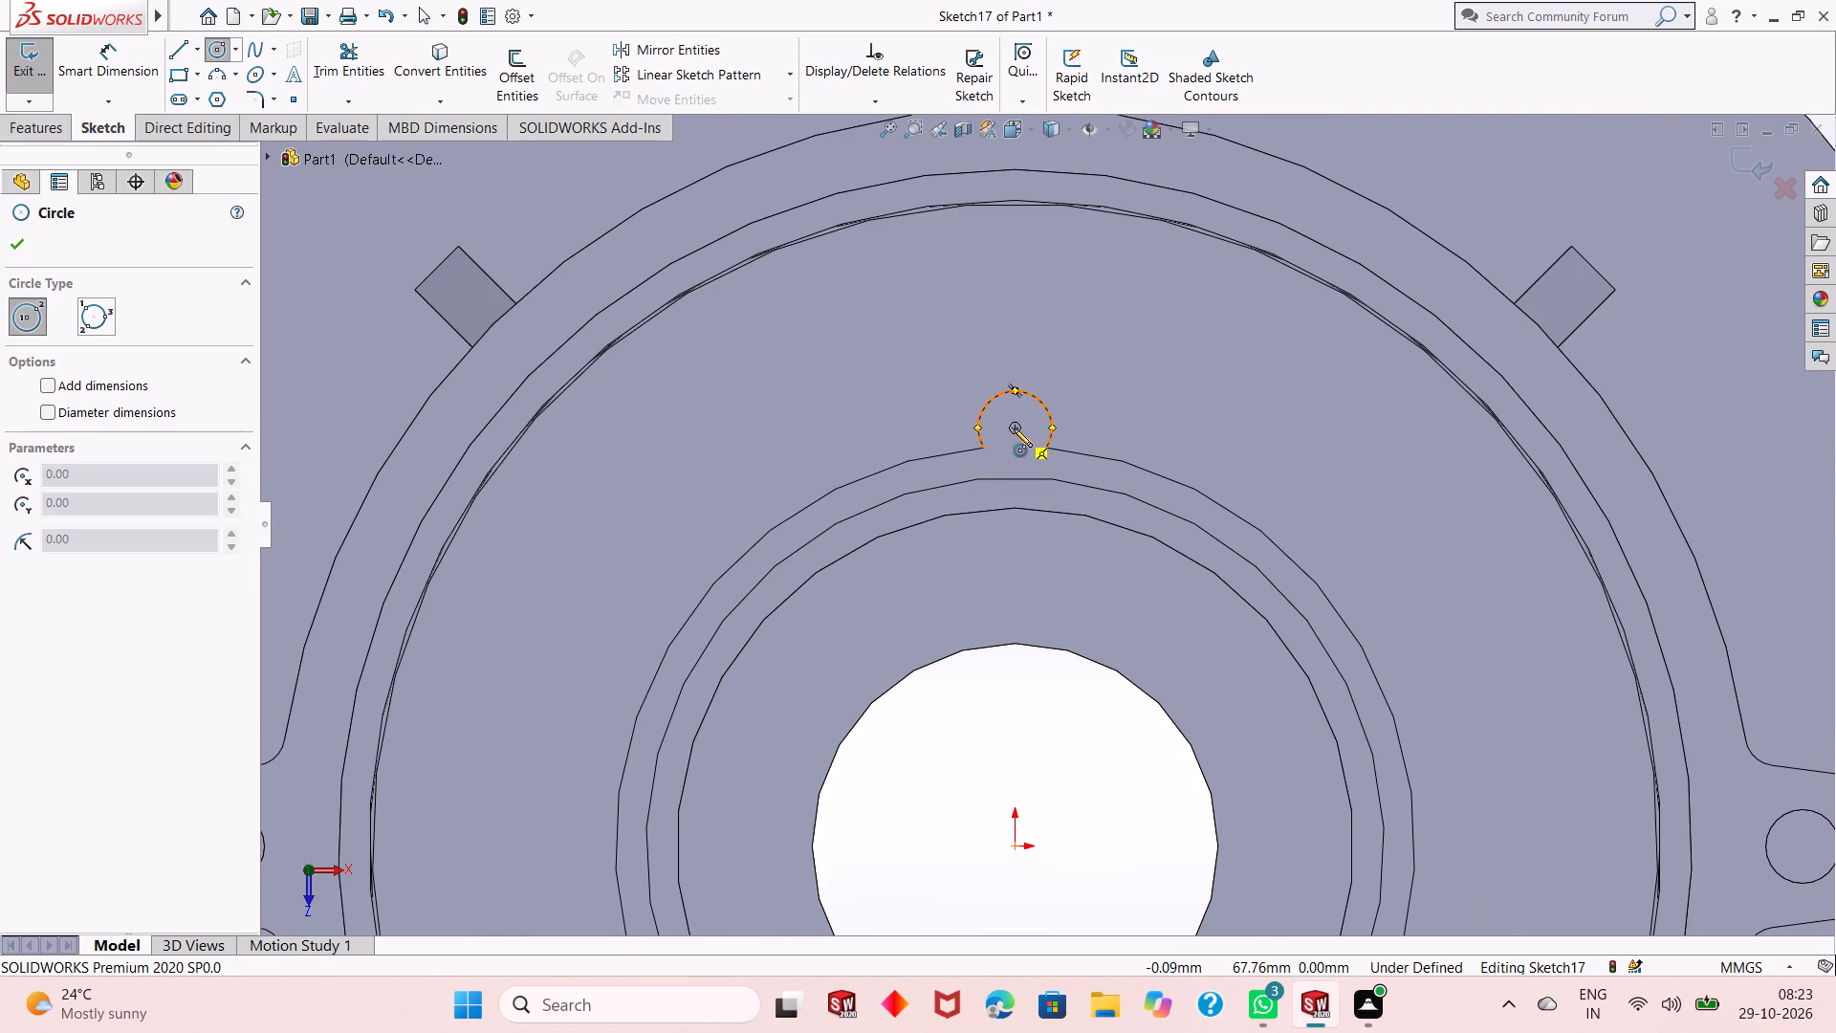
click(1014, 429)
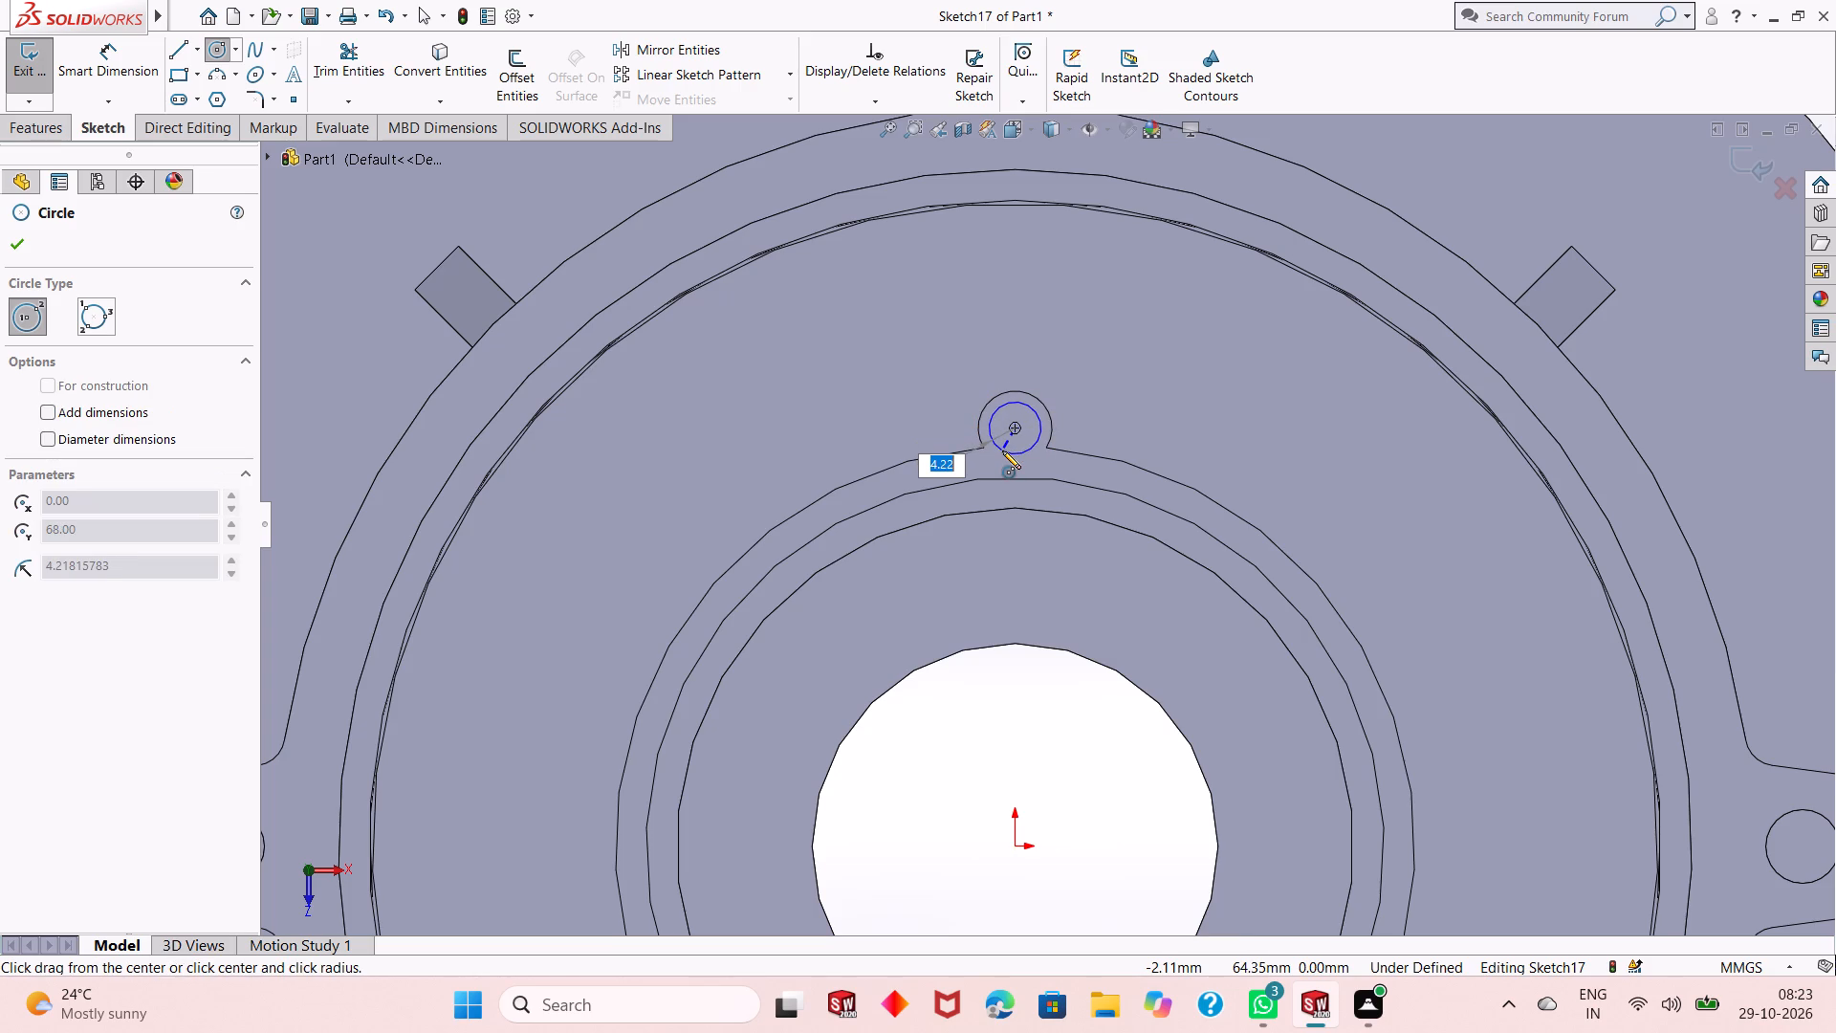
click(1002, 451)
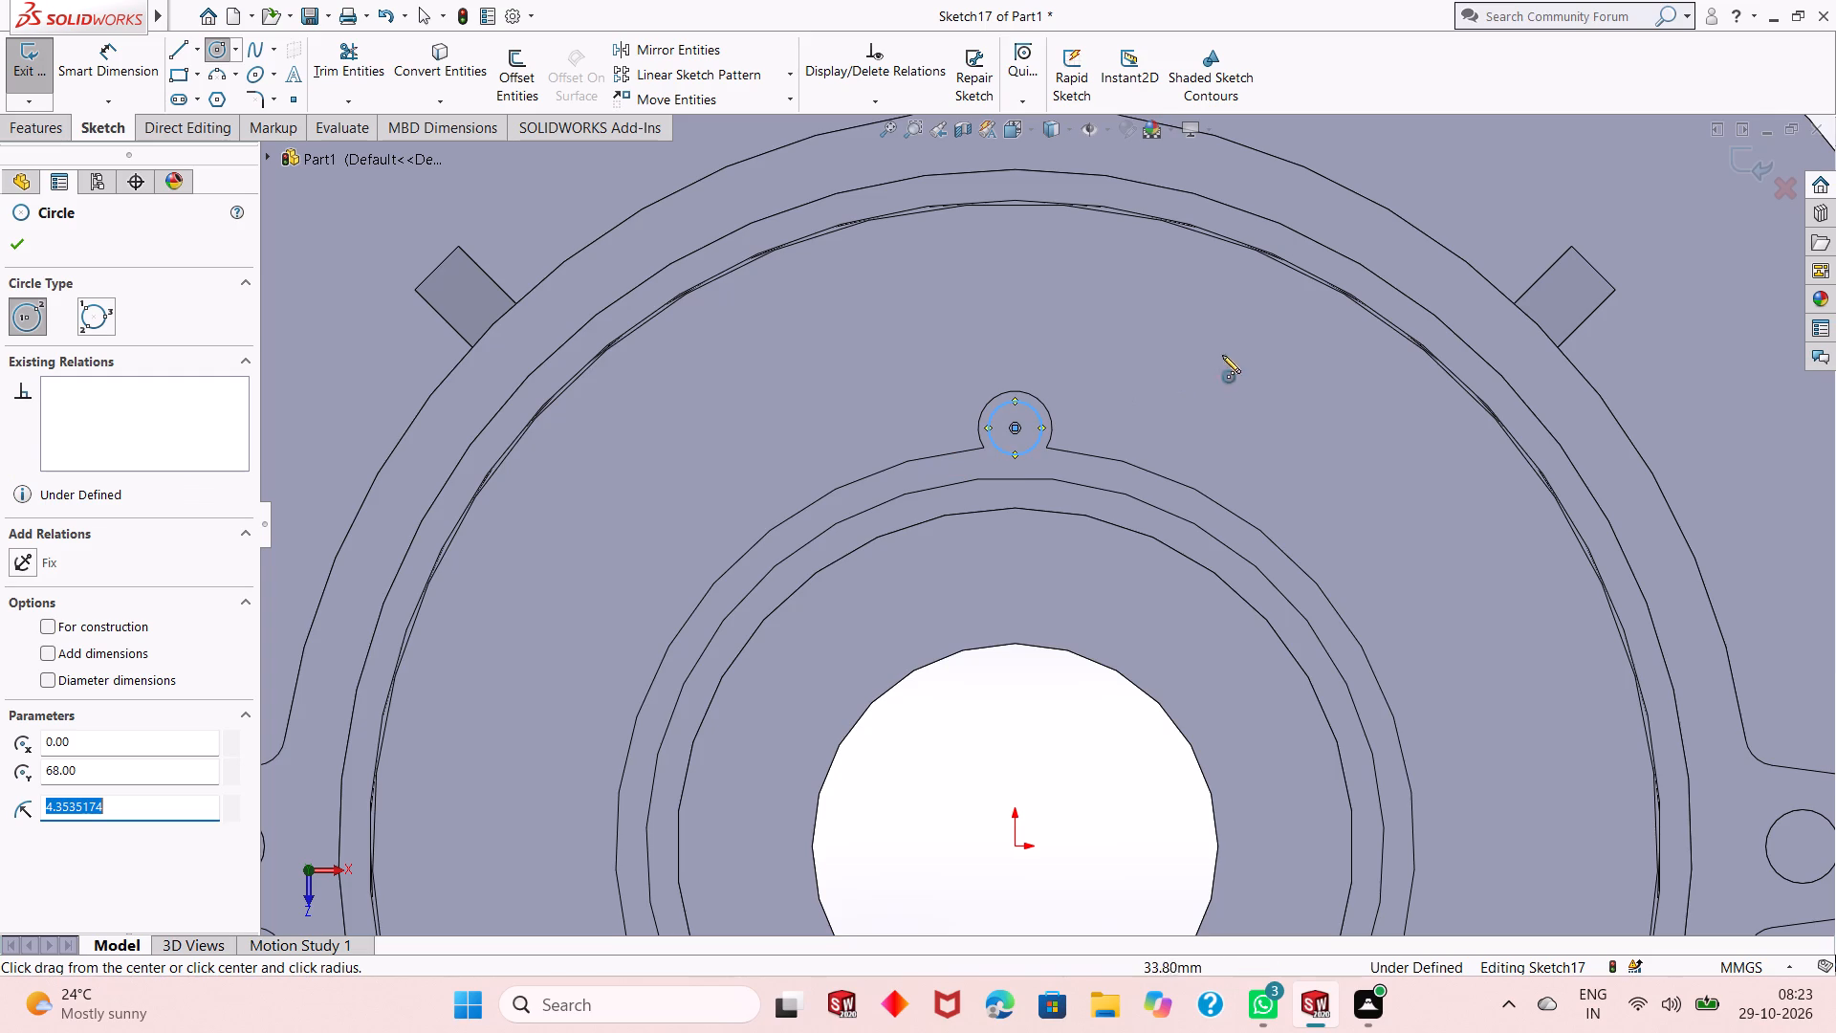
click(31, 253)
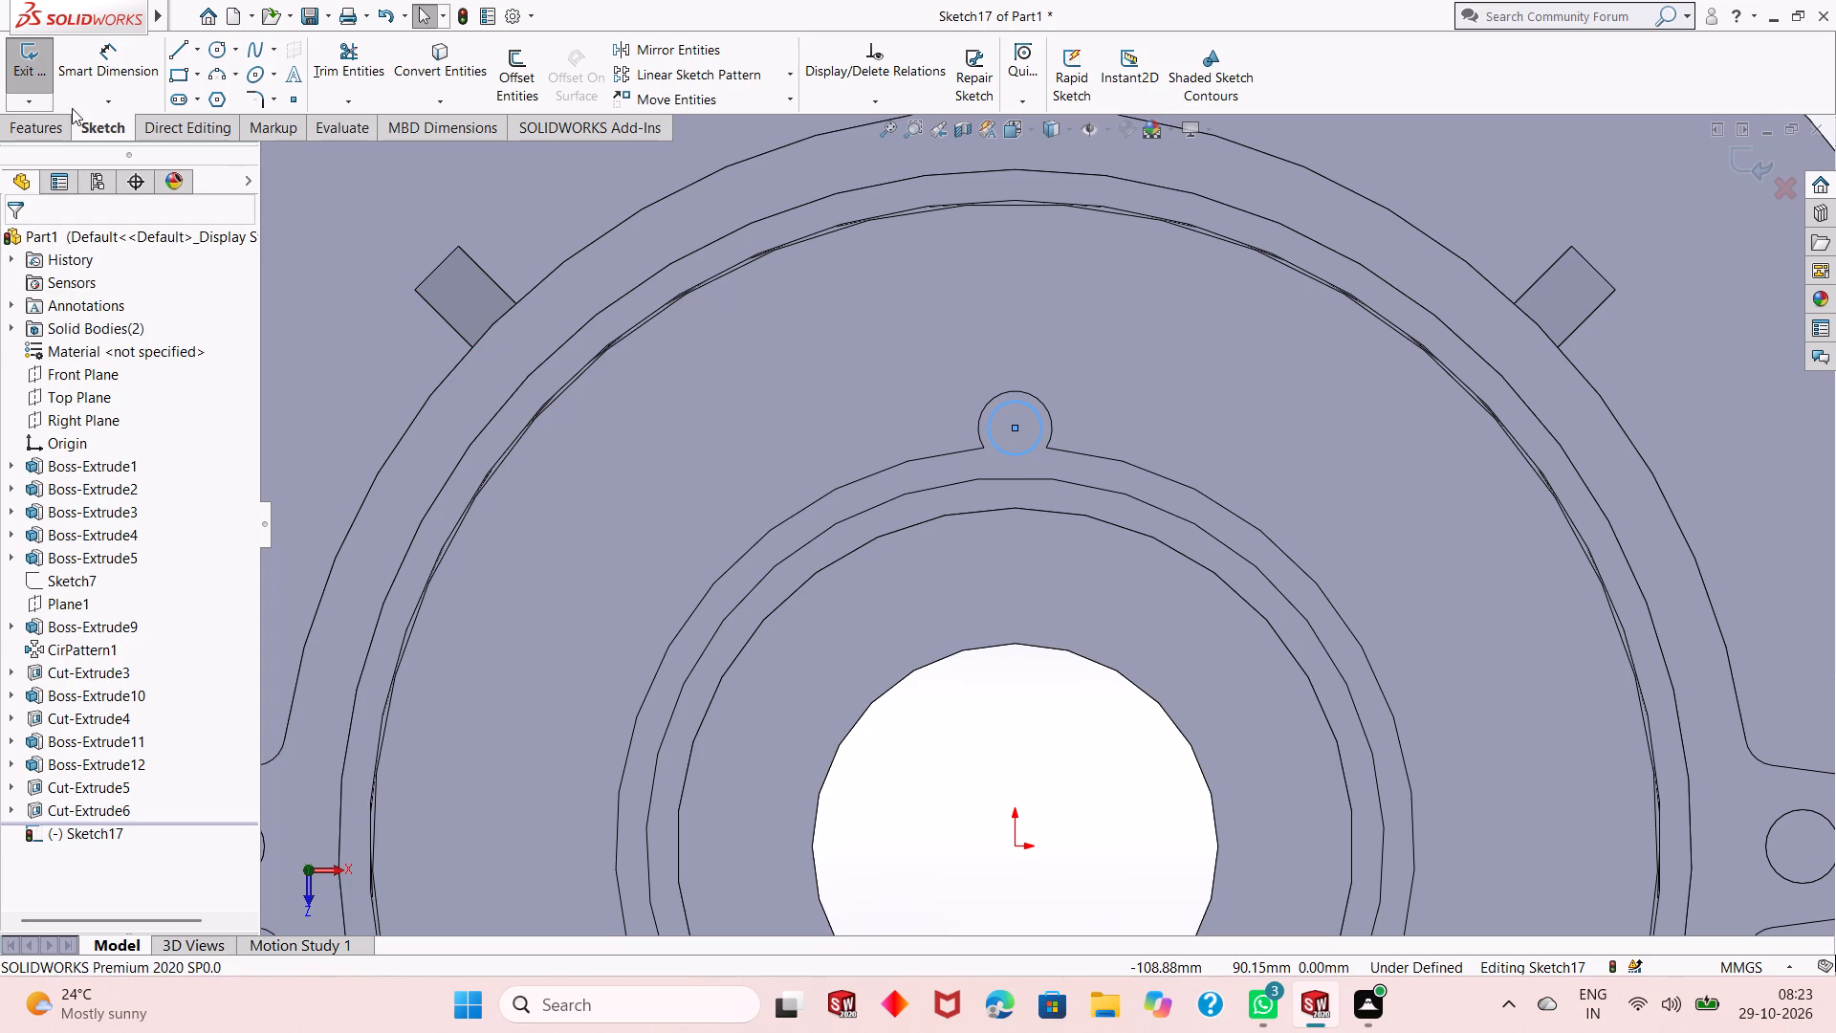
Dimension the upper pillar's circle to a diameter of 6 mm.
click(105, 68)
click(1005, 450)
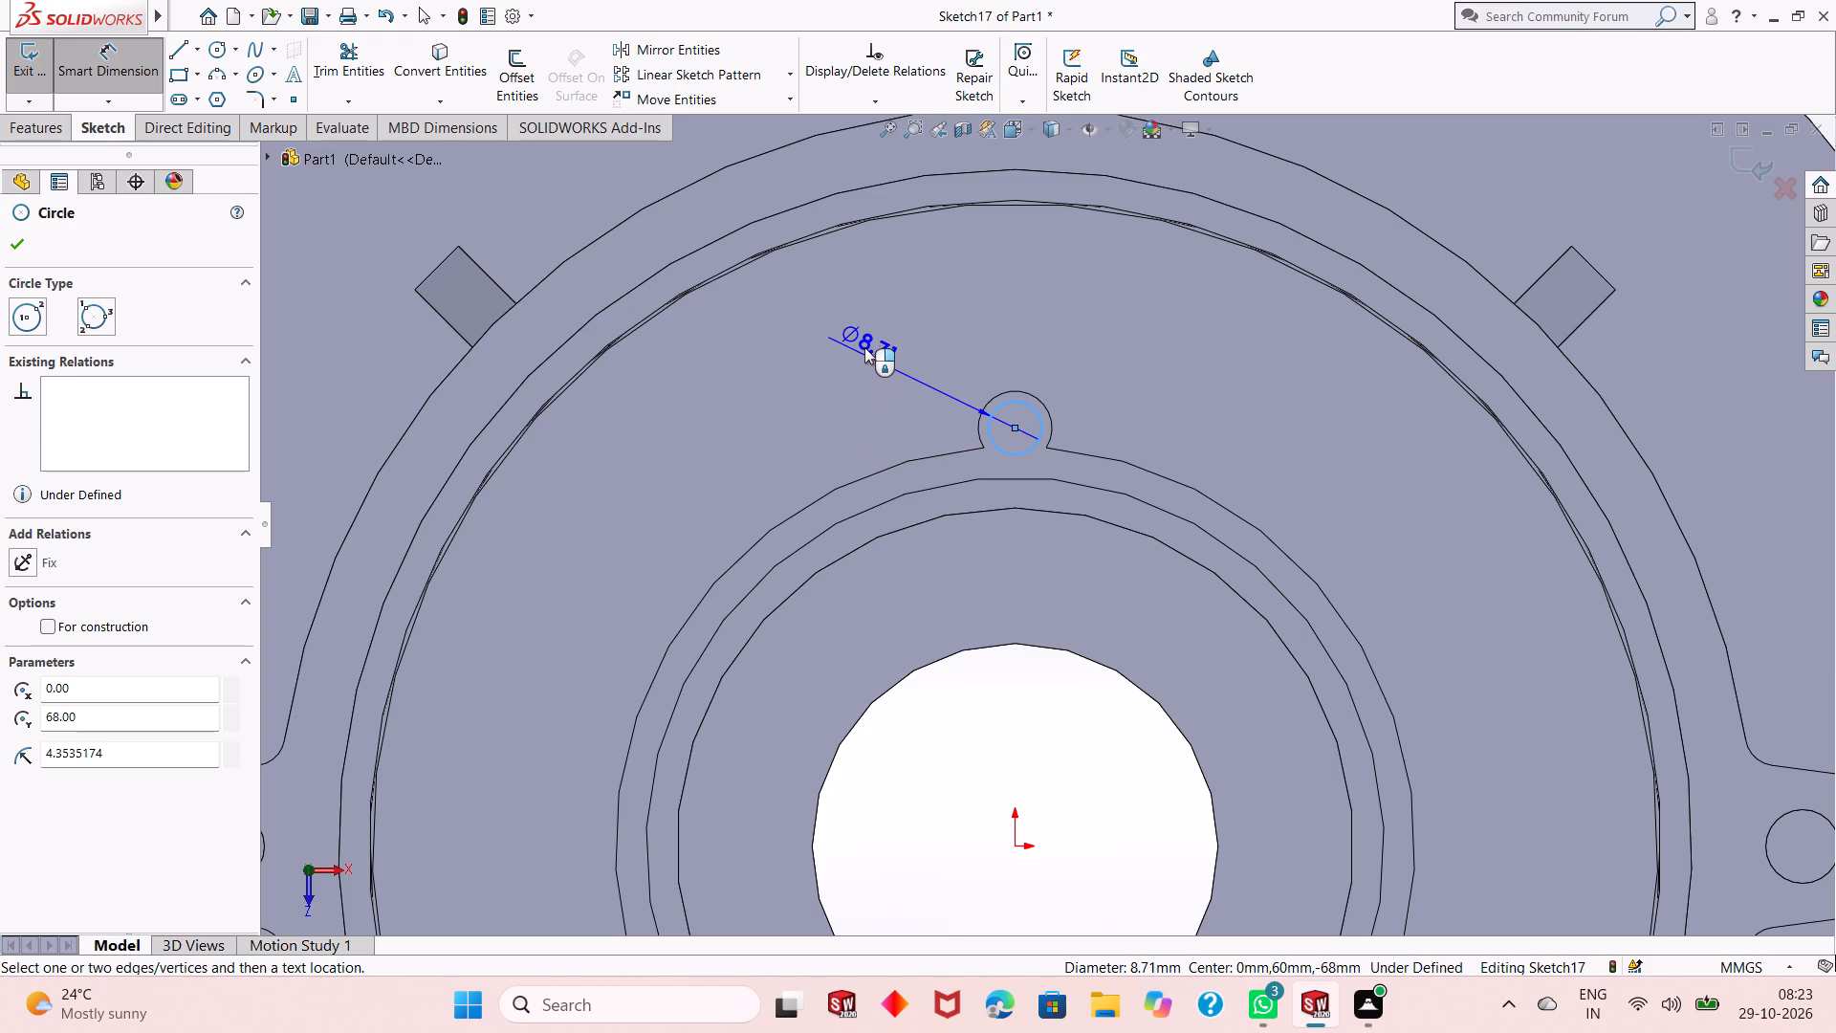
click(864, 347)
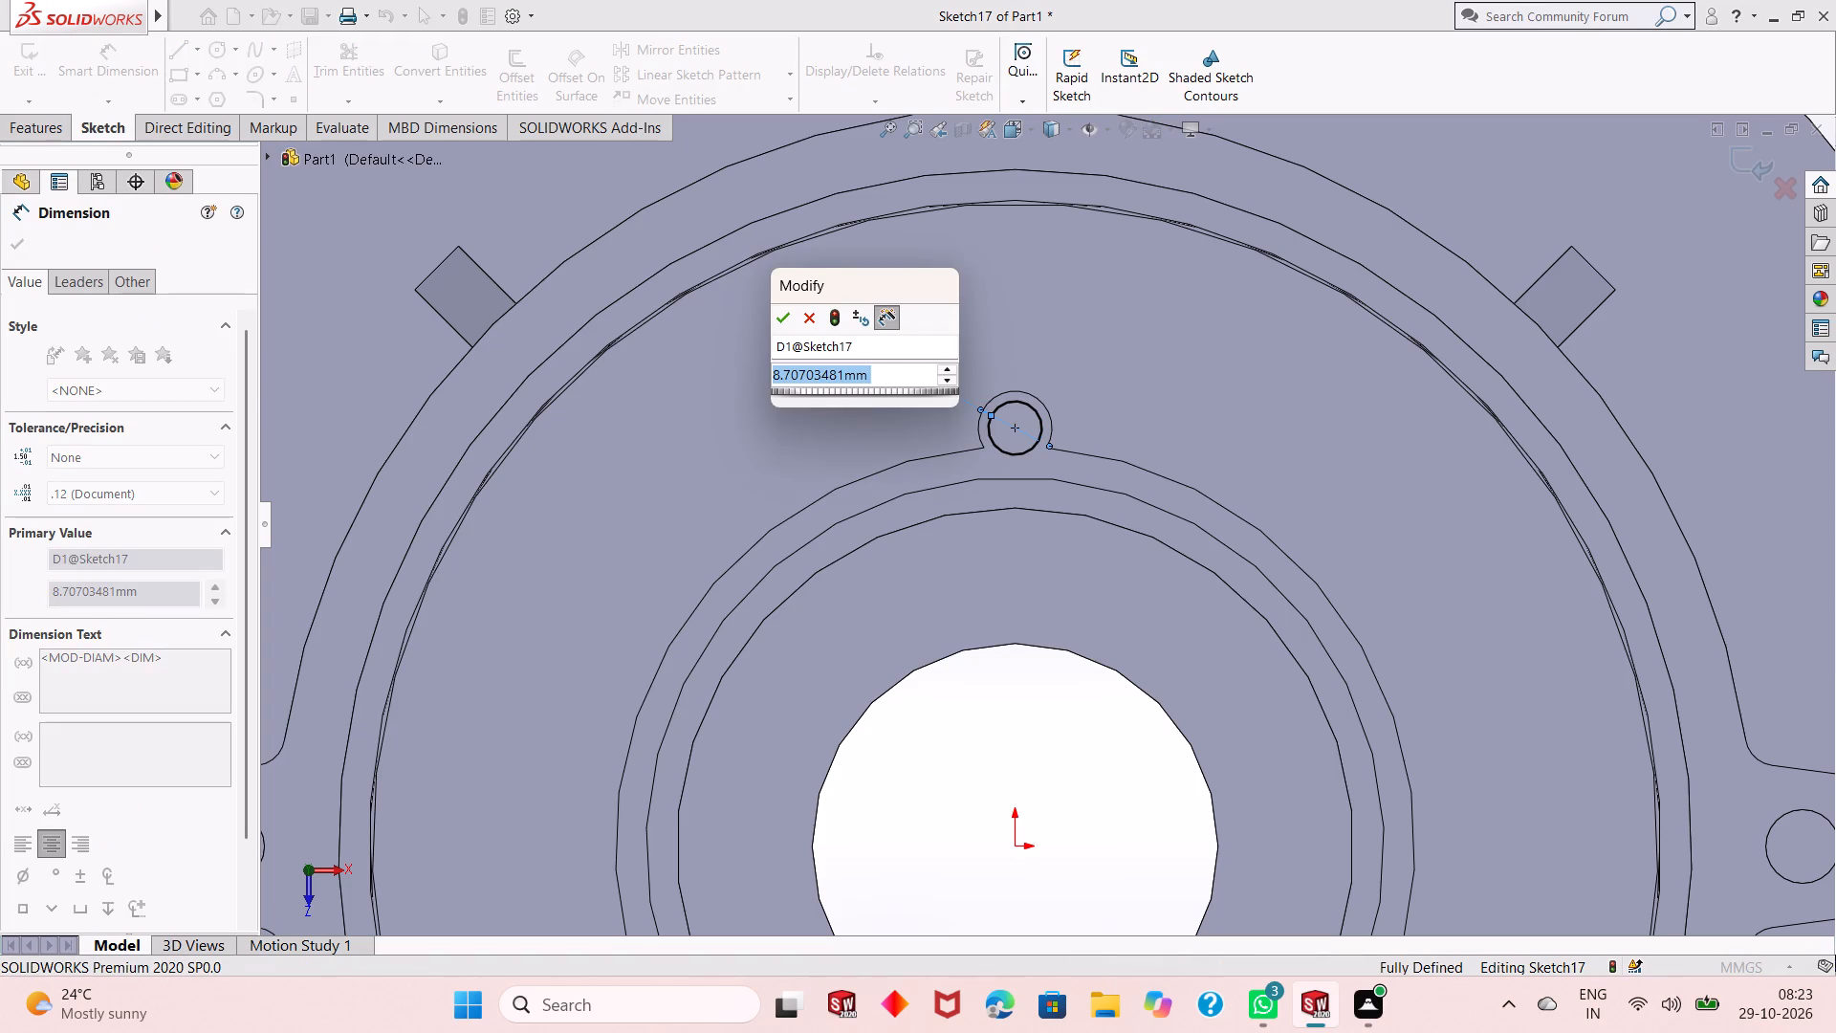
key(6)
key(Return)
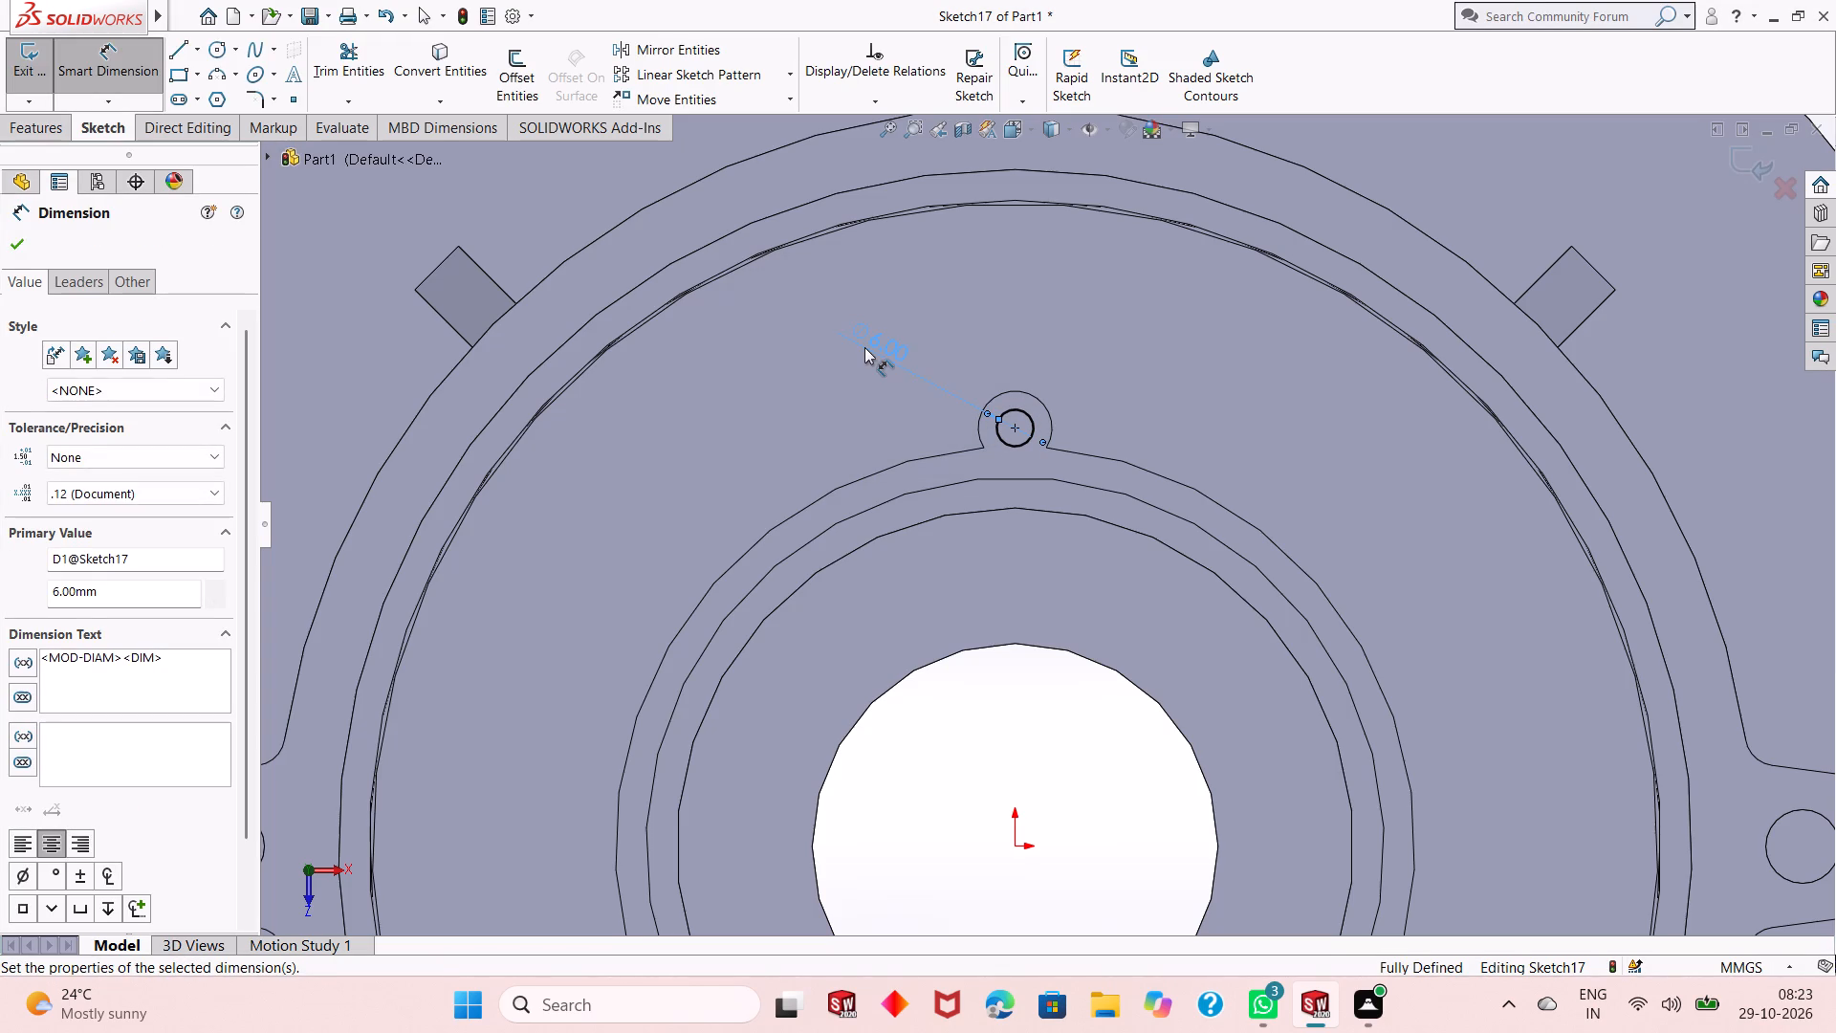
scroll(951, 437, up, 3)
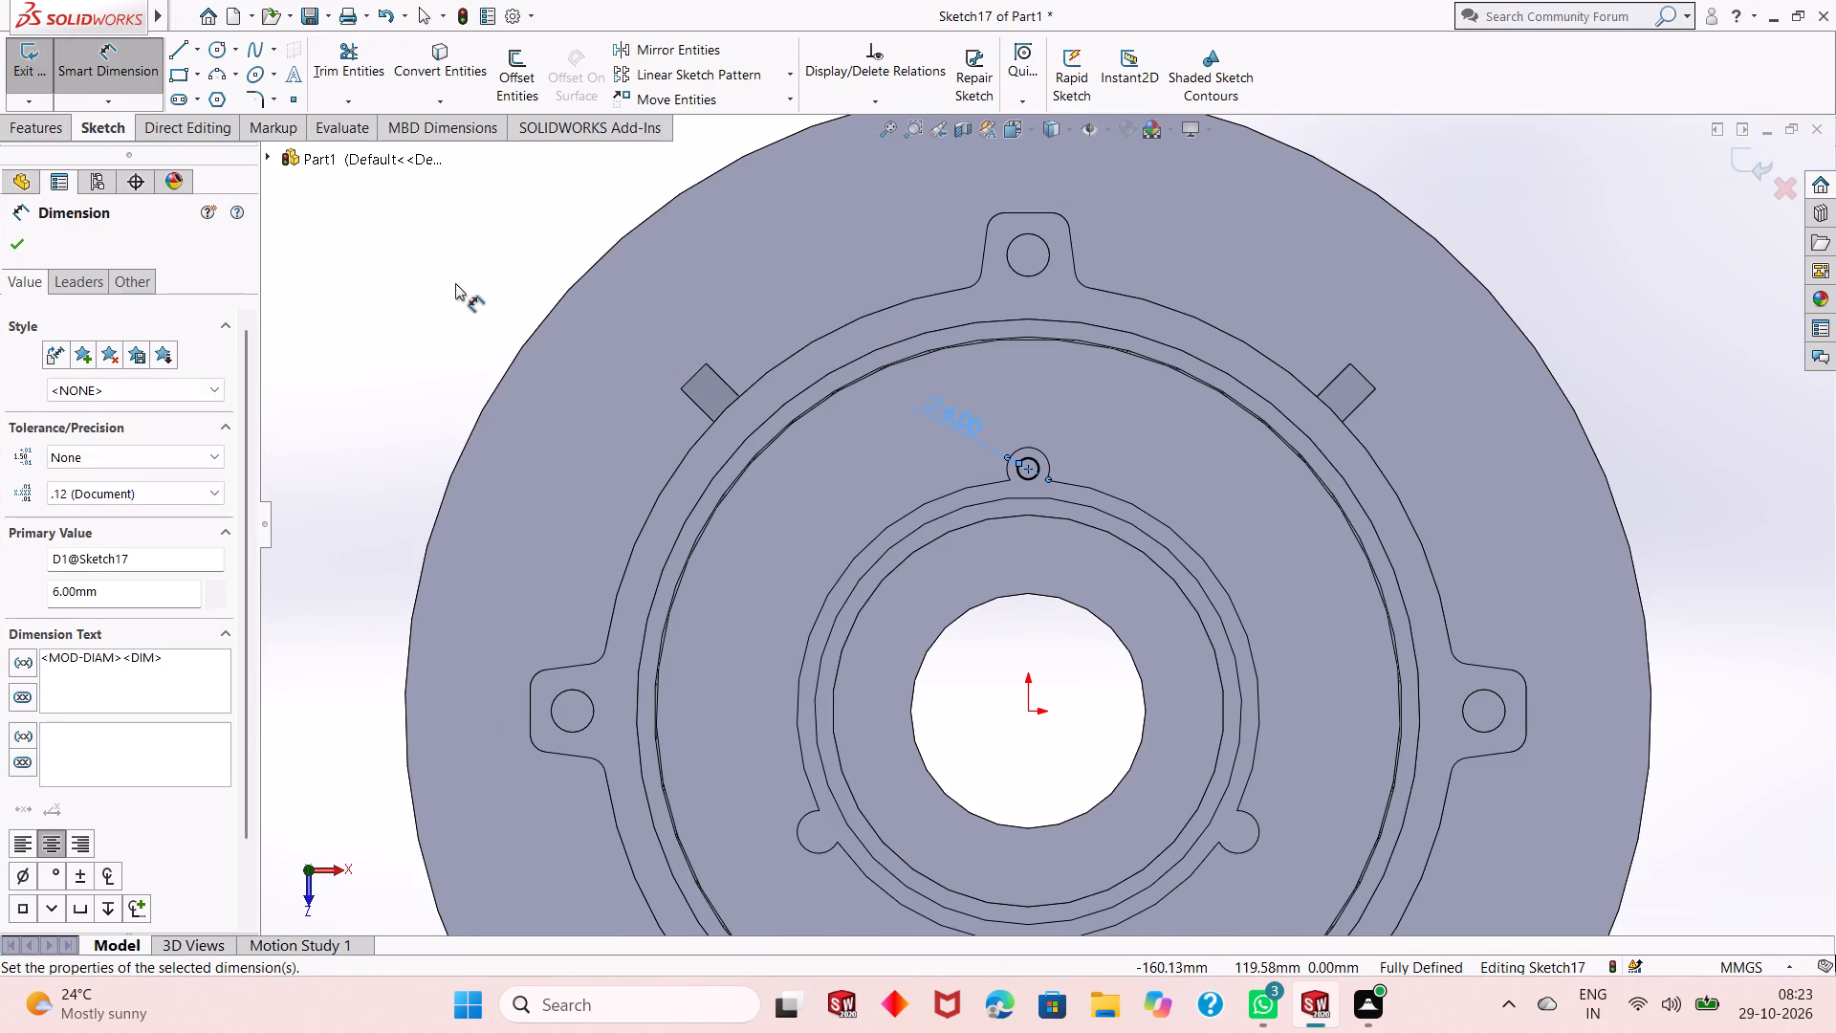
right_click(455, 283)
click(524, 341)
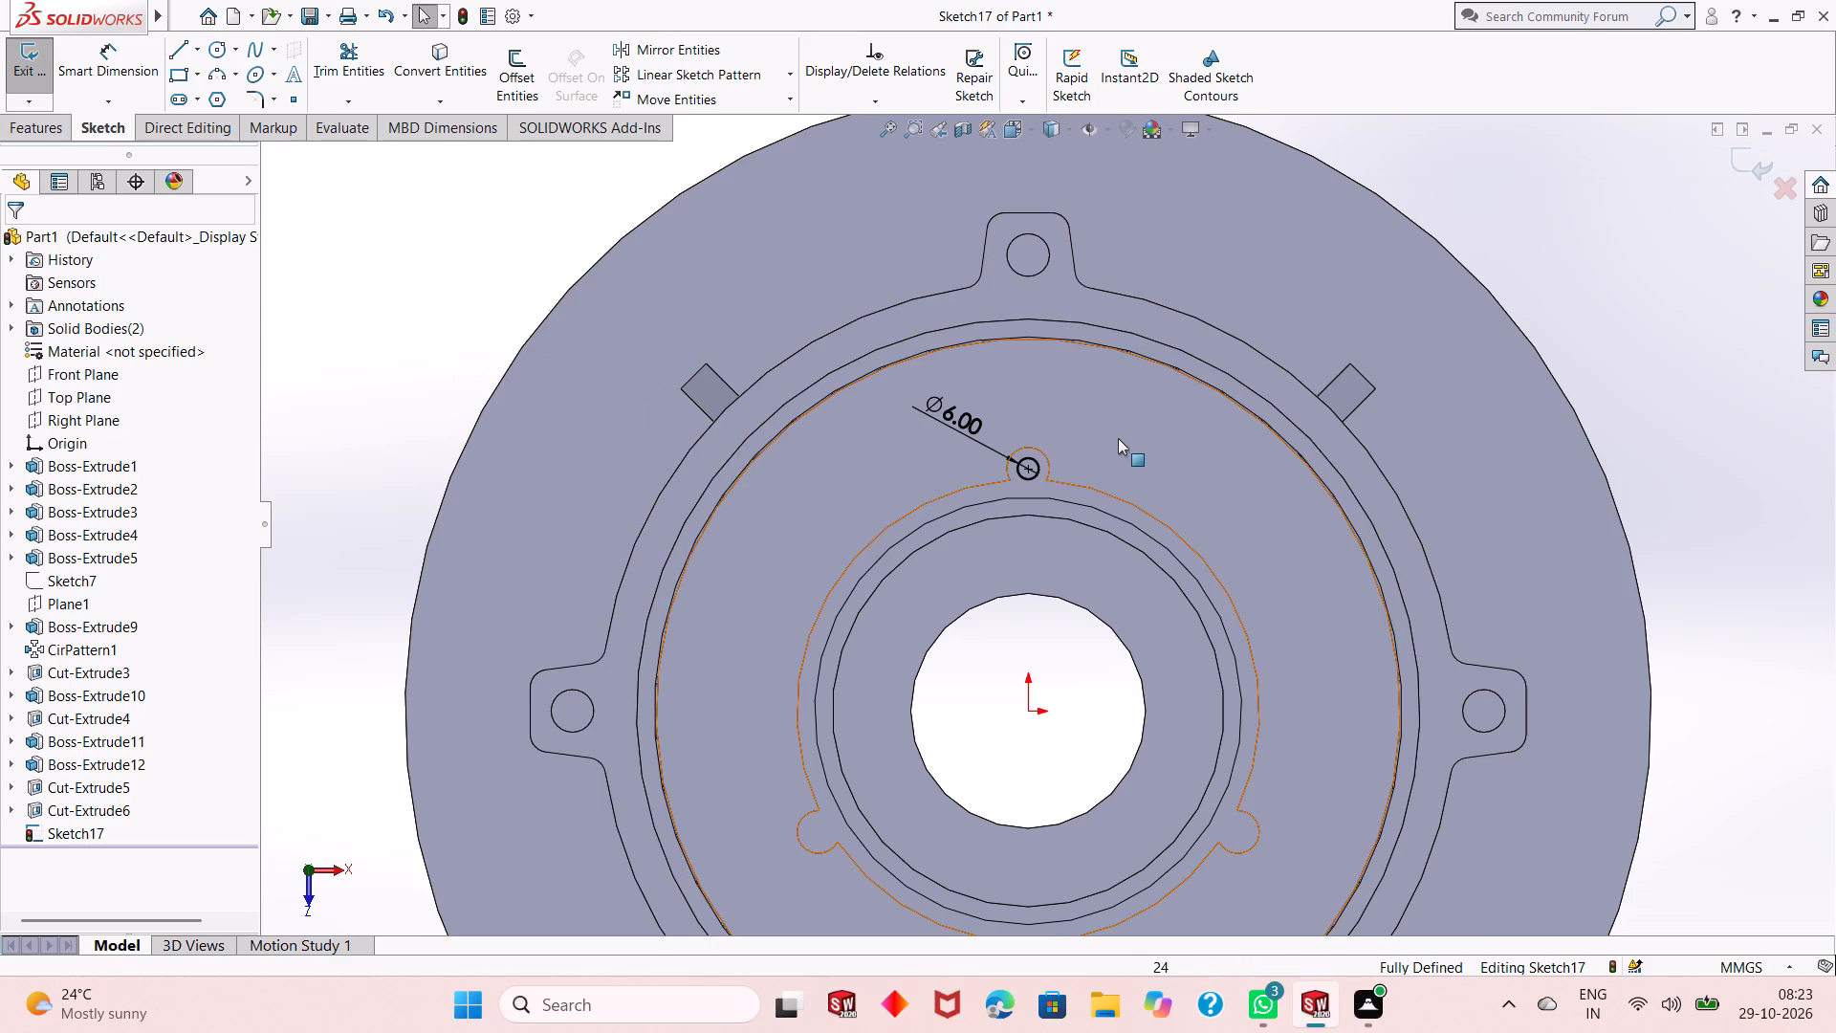
Create a circular sketch pattern of the 6 mm circle about the origin with 3 equally spaced instances over 360 degrees.
click(1016, 476)
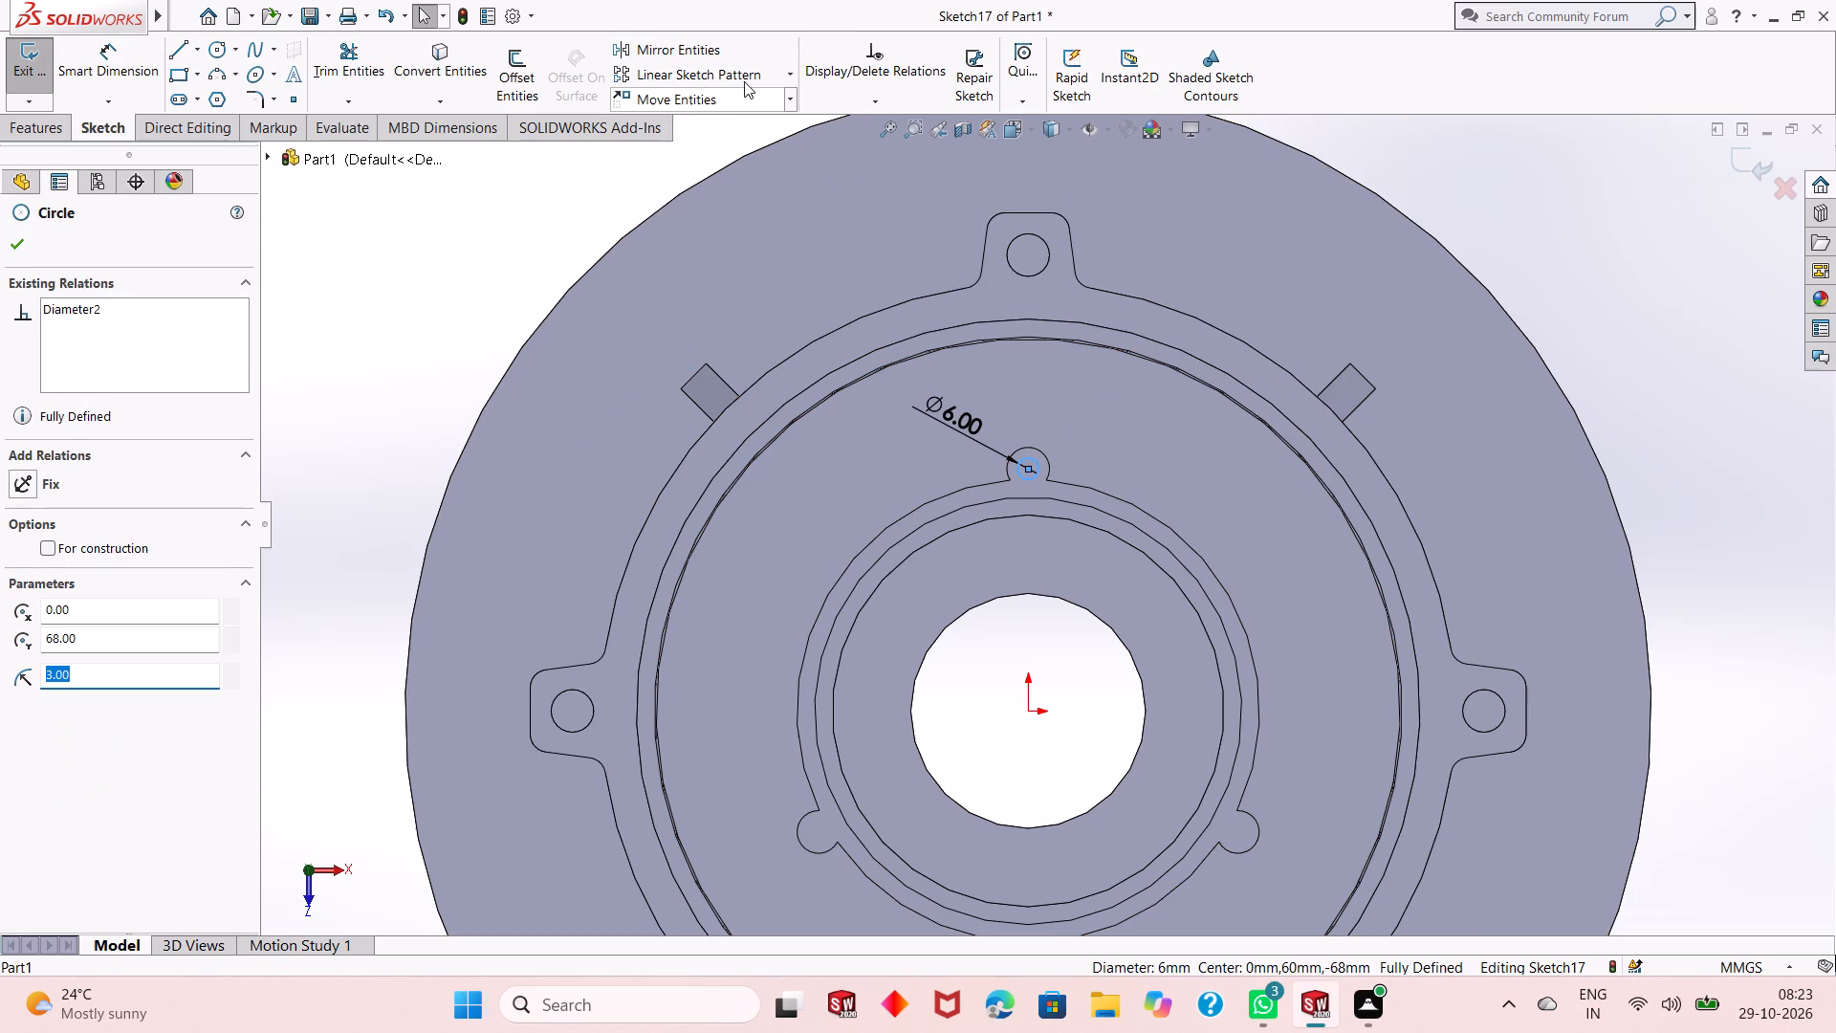
click(792, 67)
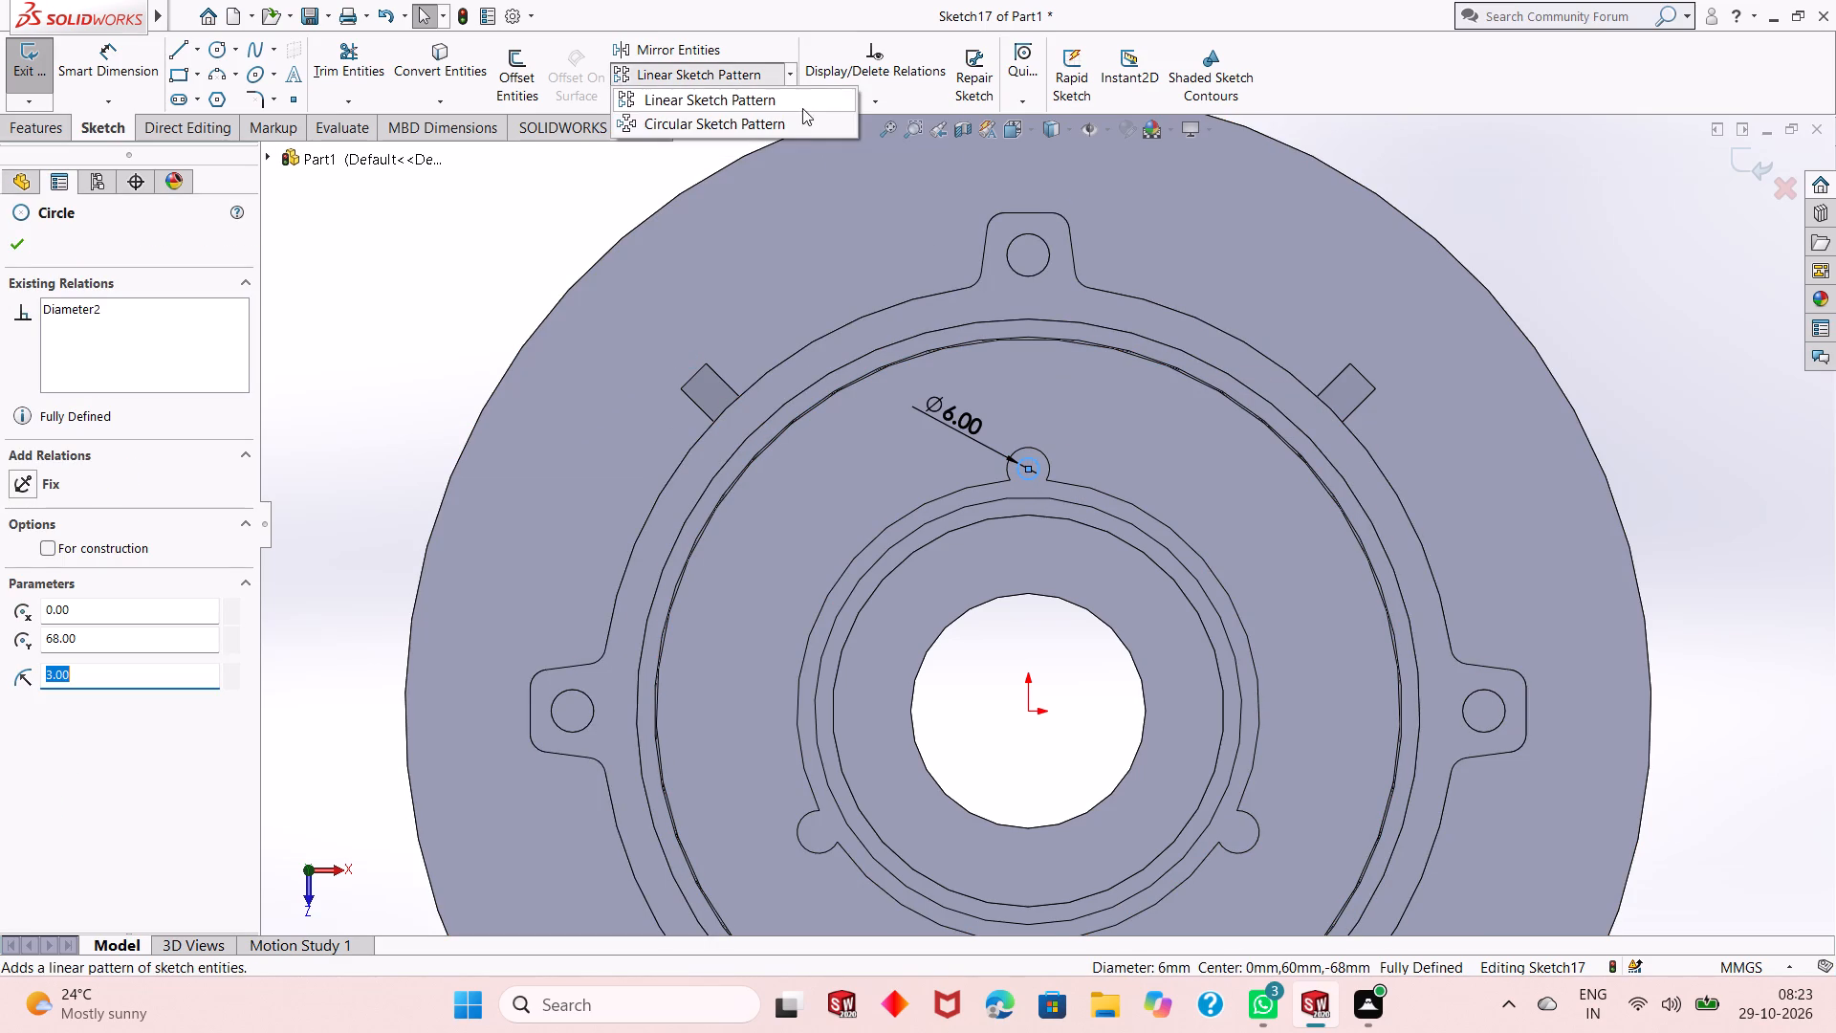
click(803, 125)
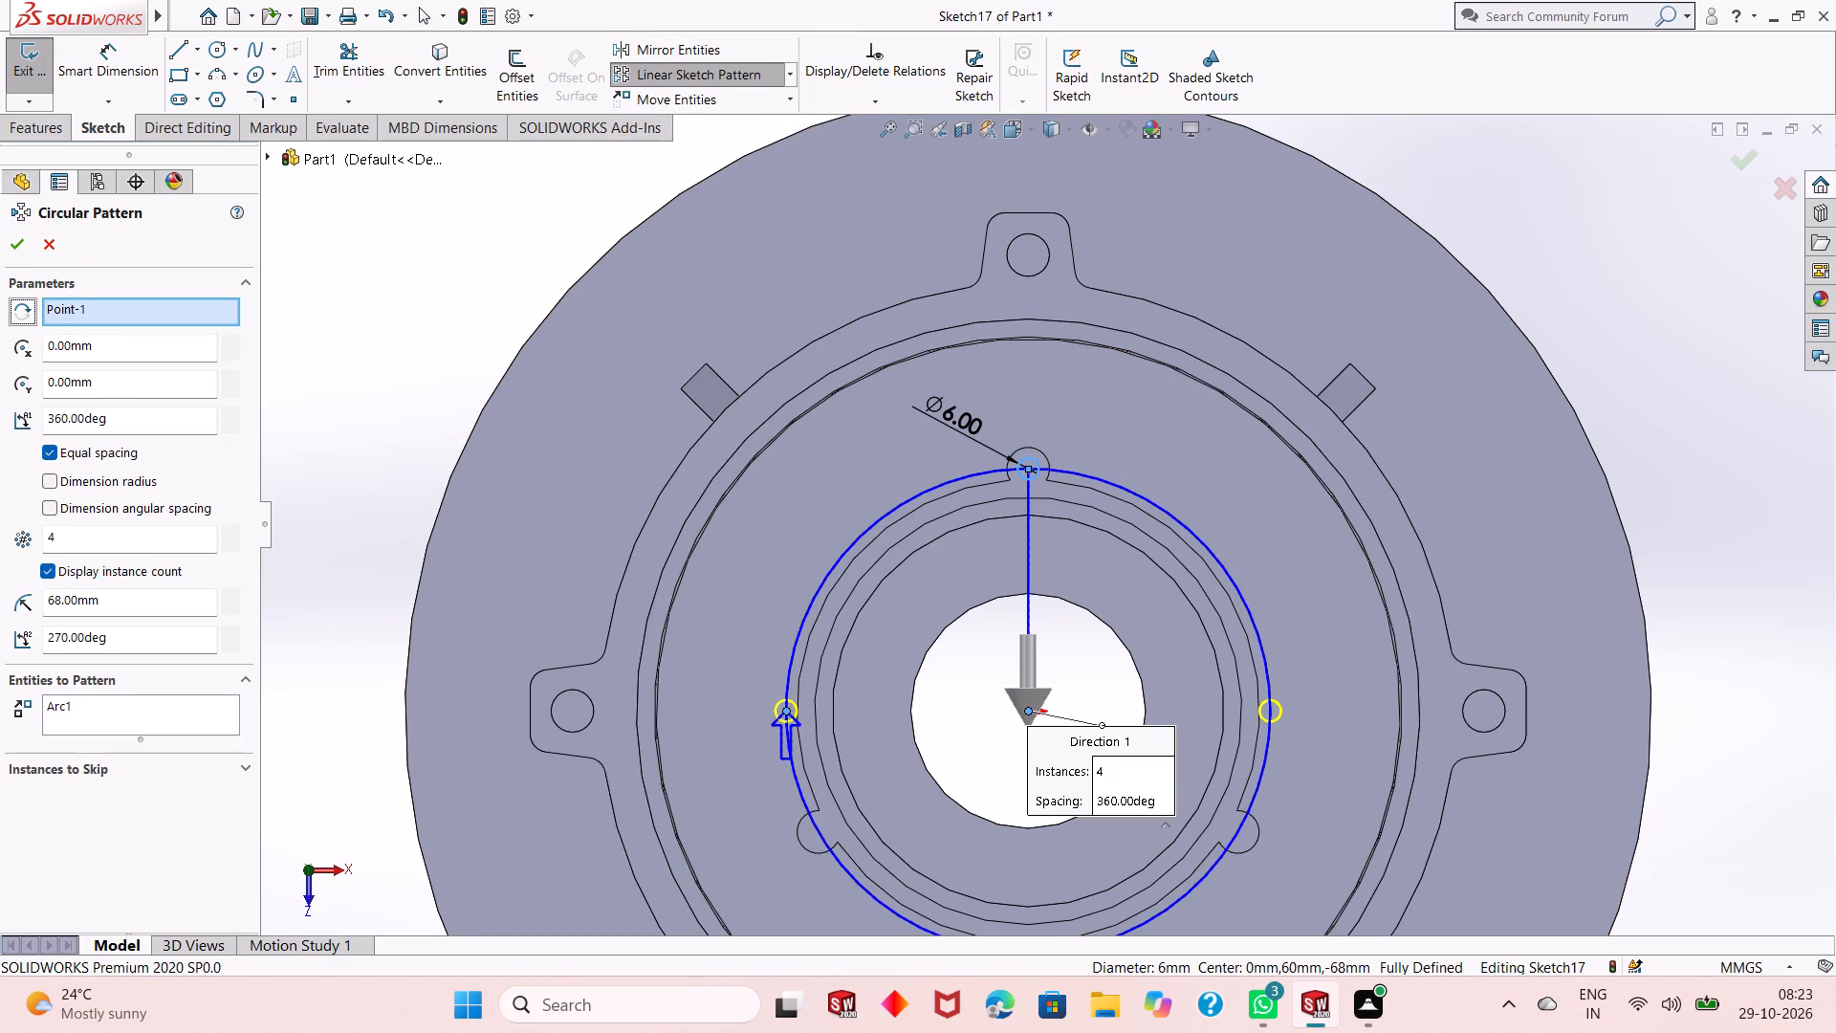
double_click(104, 527)
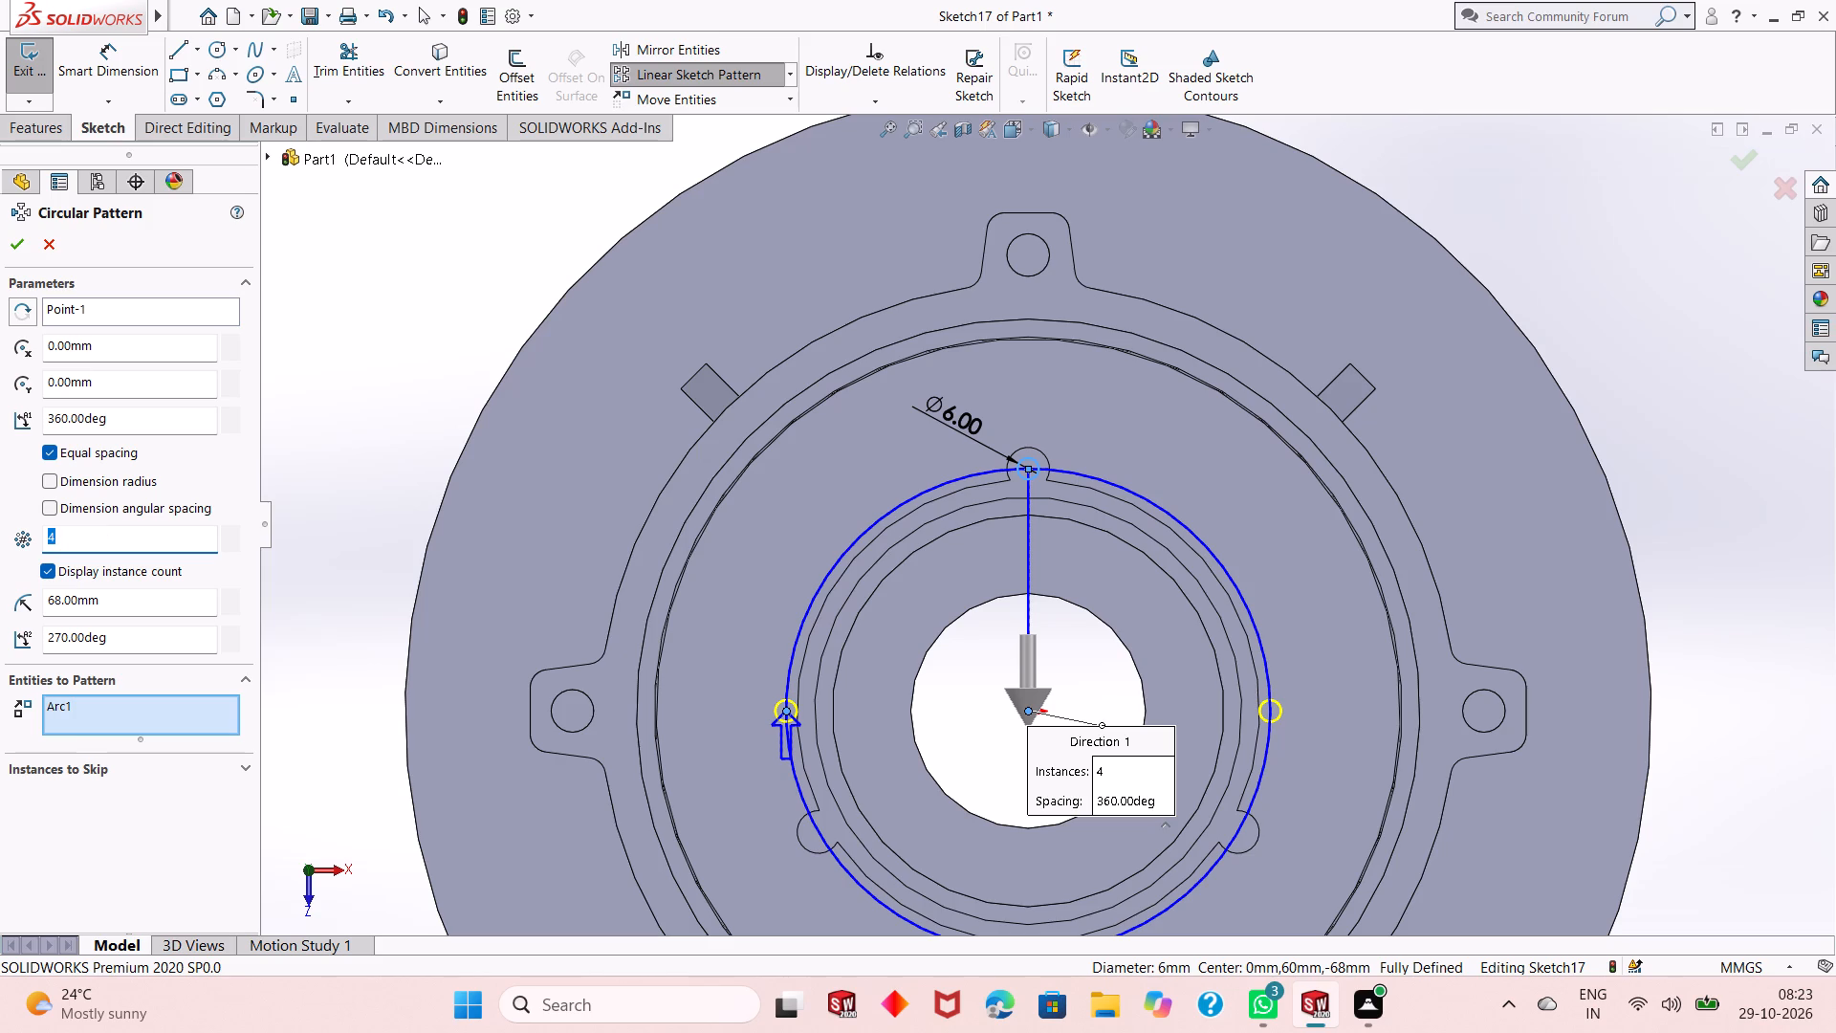
key(3)
key(Return)
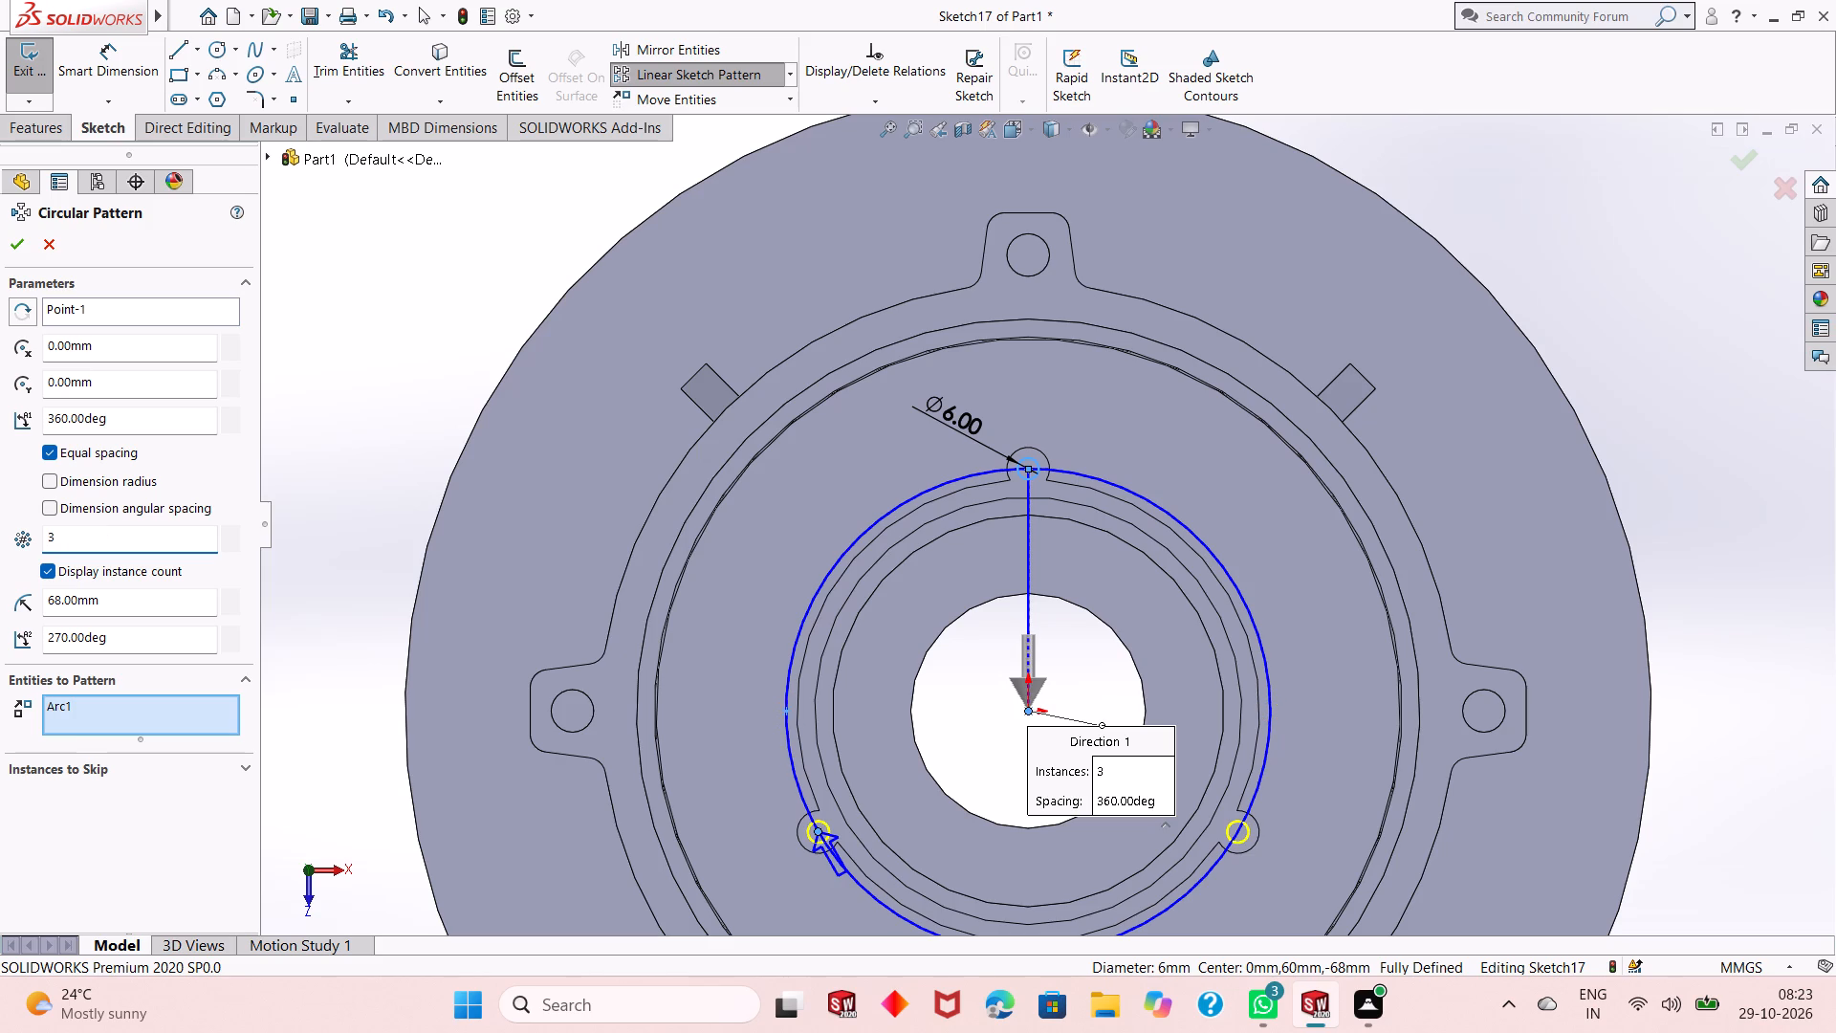
click(25, 249)
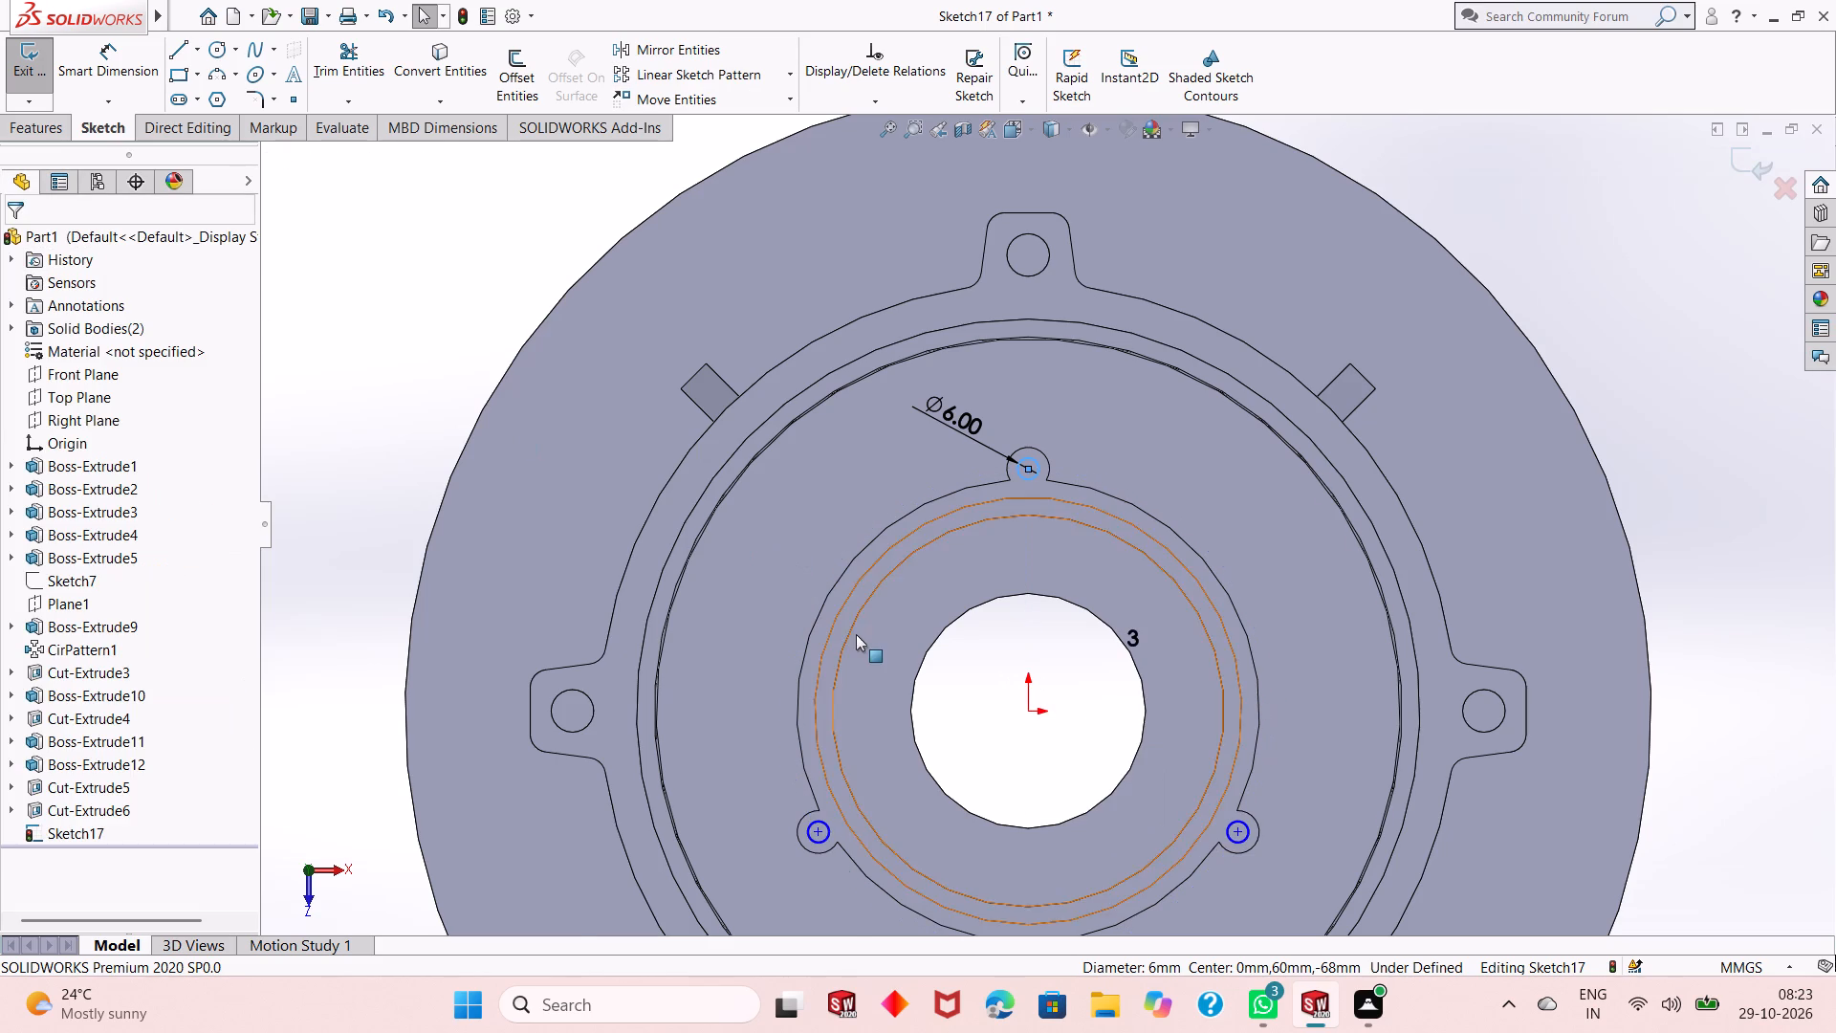
scroll(857, 636, up, 2)
scroll(1105, 818, down, 4)
key(Escape)
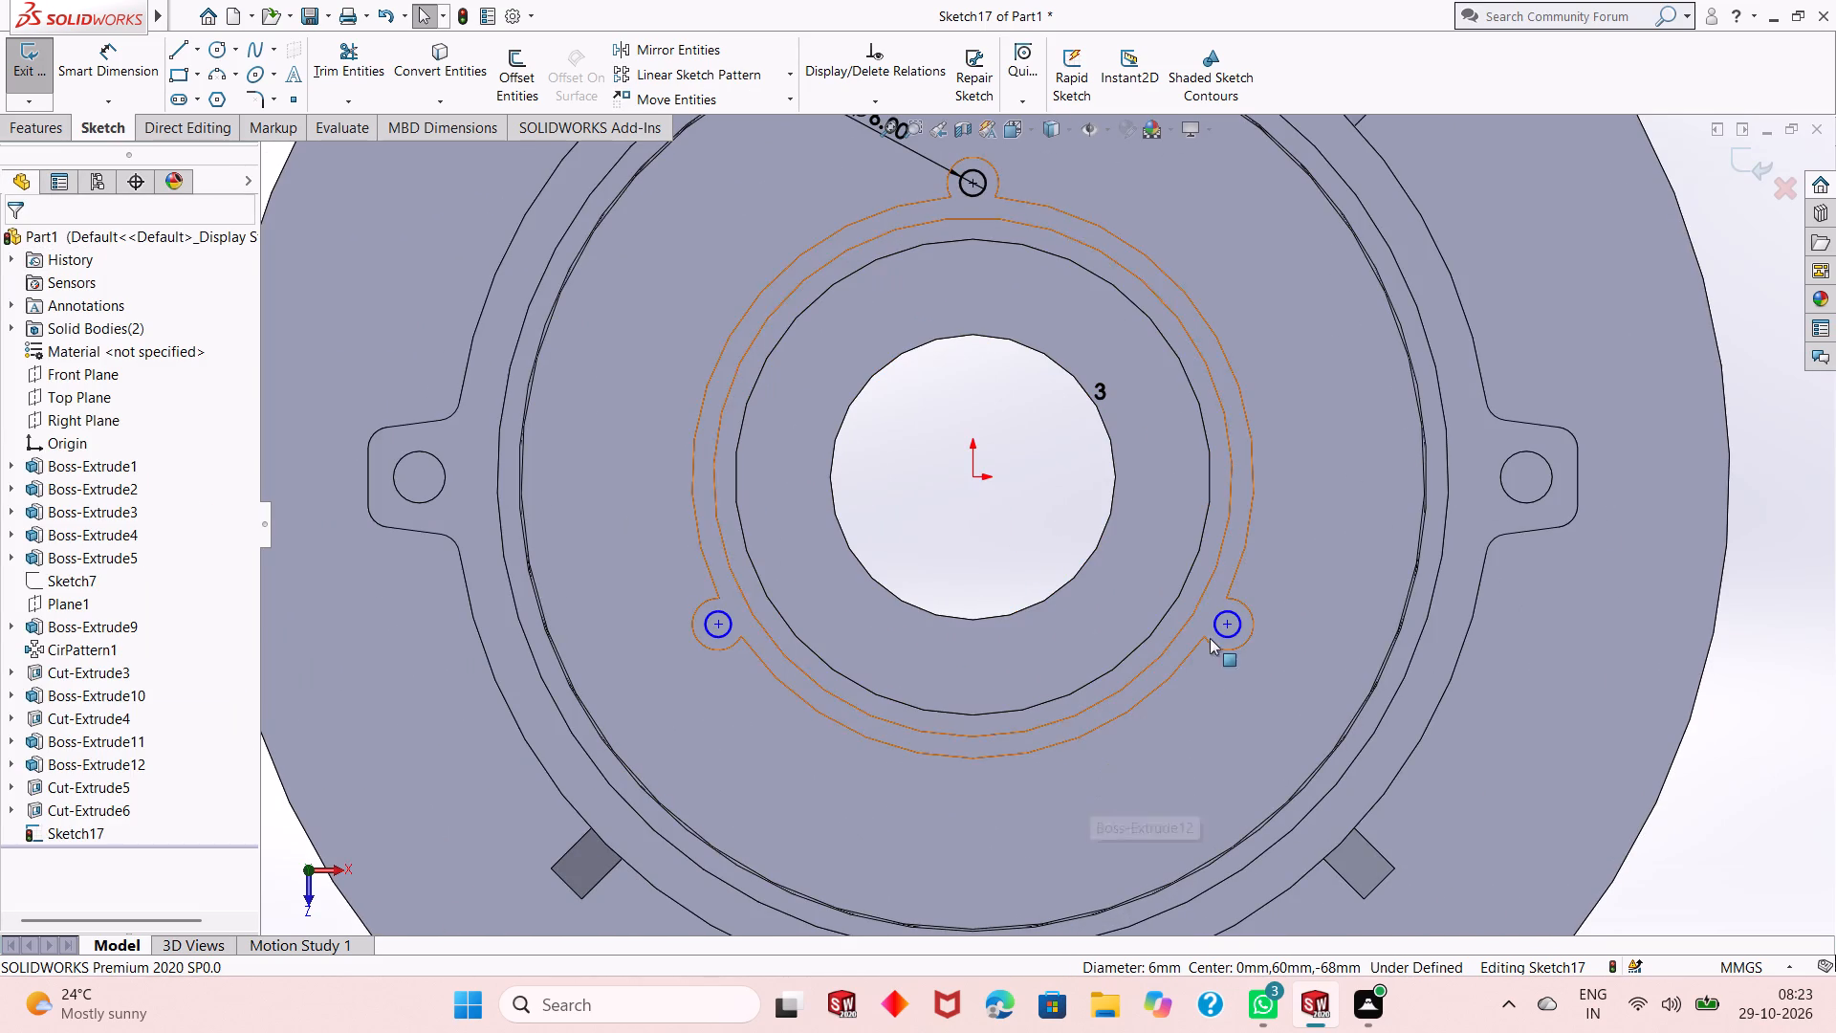
scroll(1221, 627, down, 1)
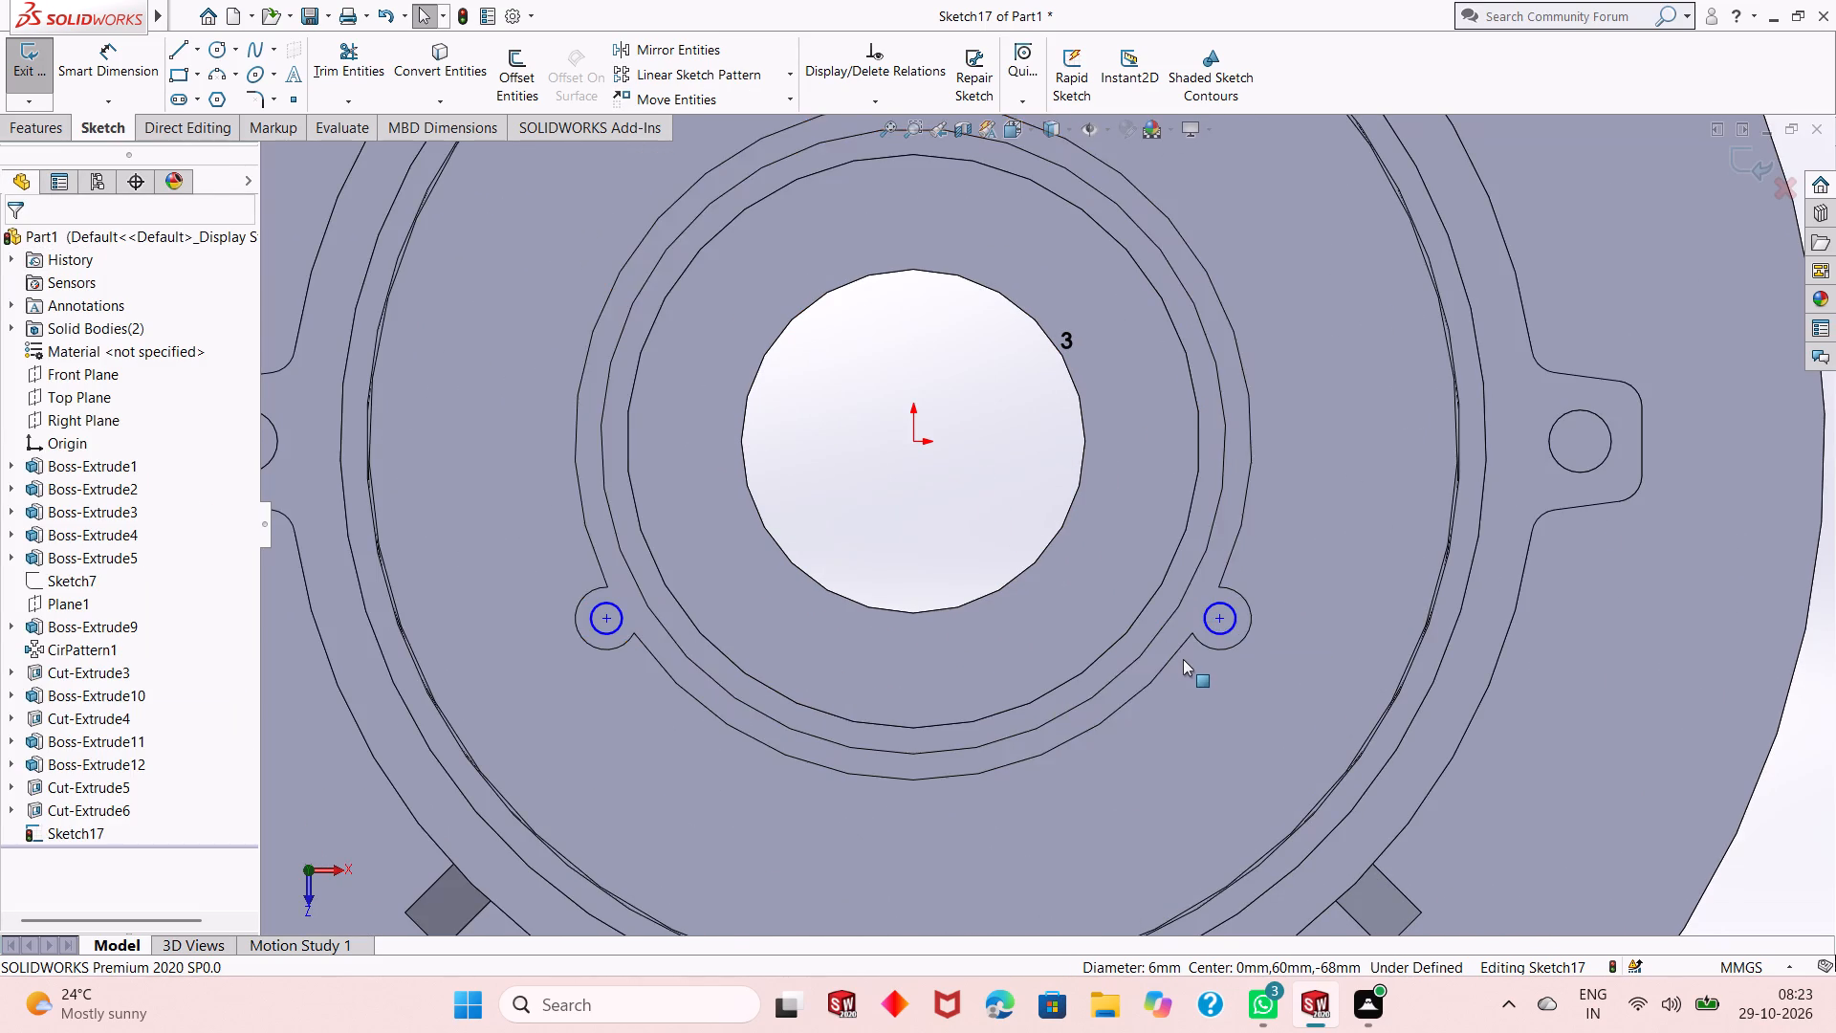
scroll(1183, 659, up, 1)
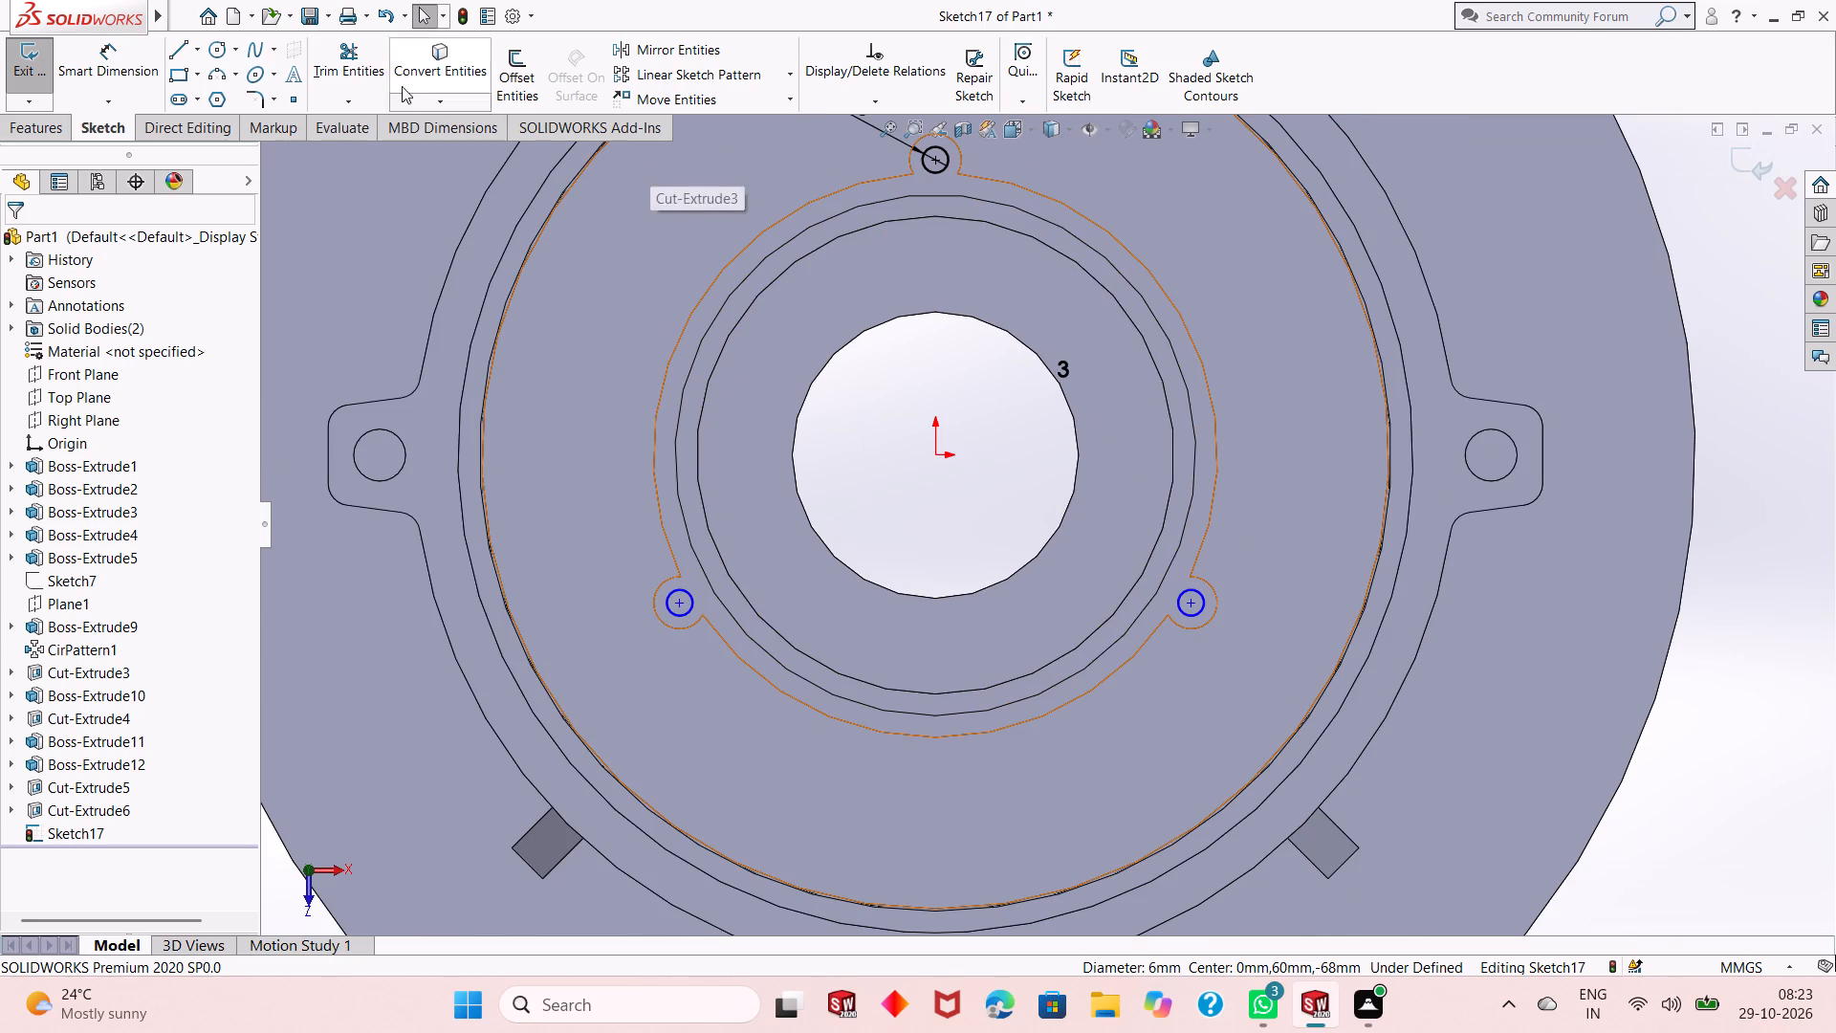
Sketch a circle about 136 mm in diameter, centred on the origin and passing through the lower-left pillar circle's centre.
click(215, 47)
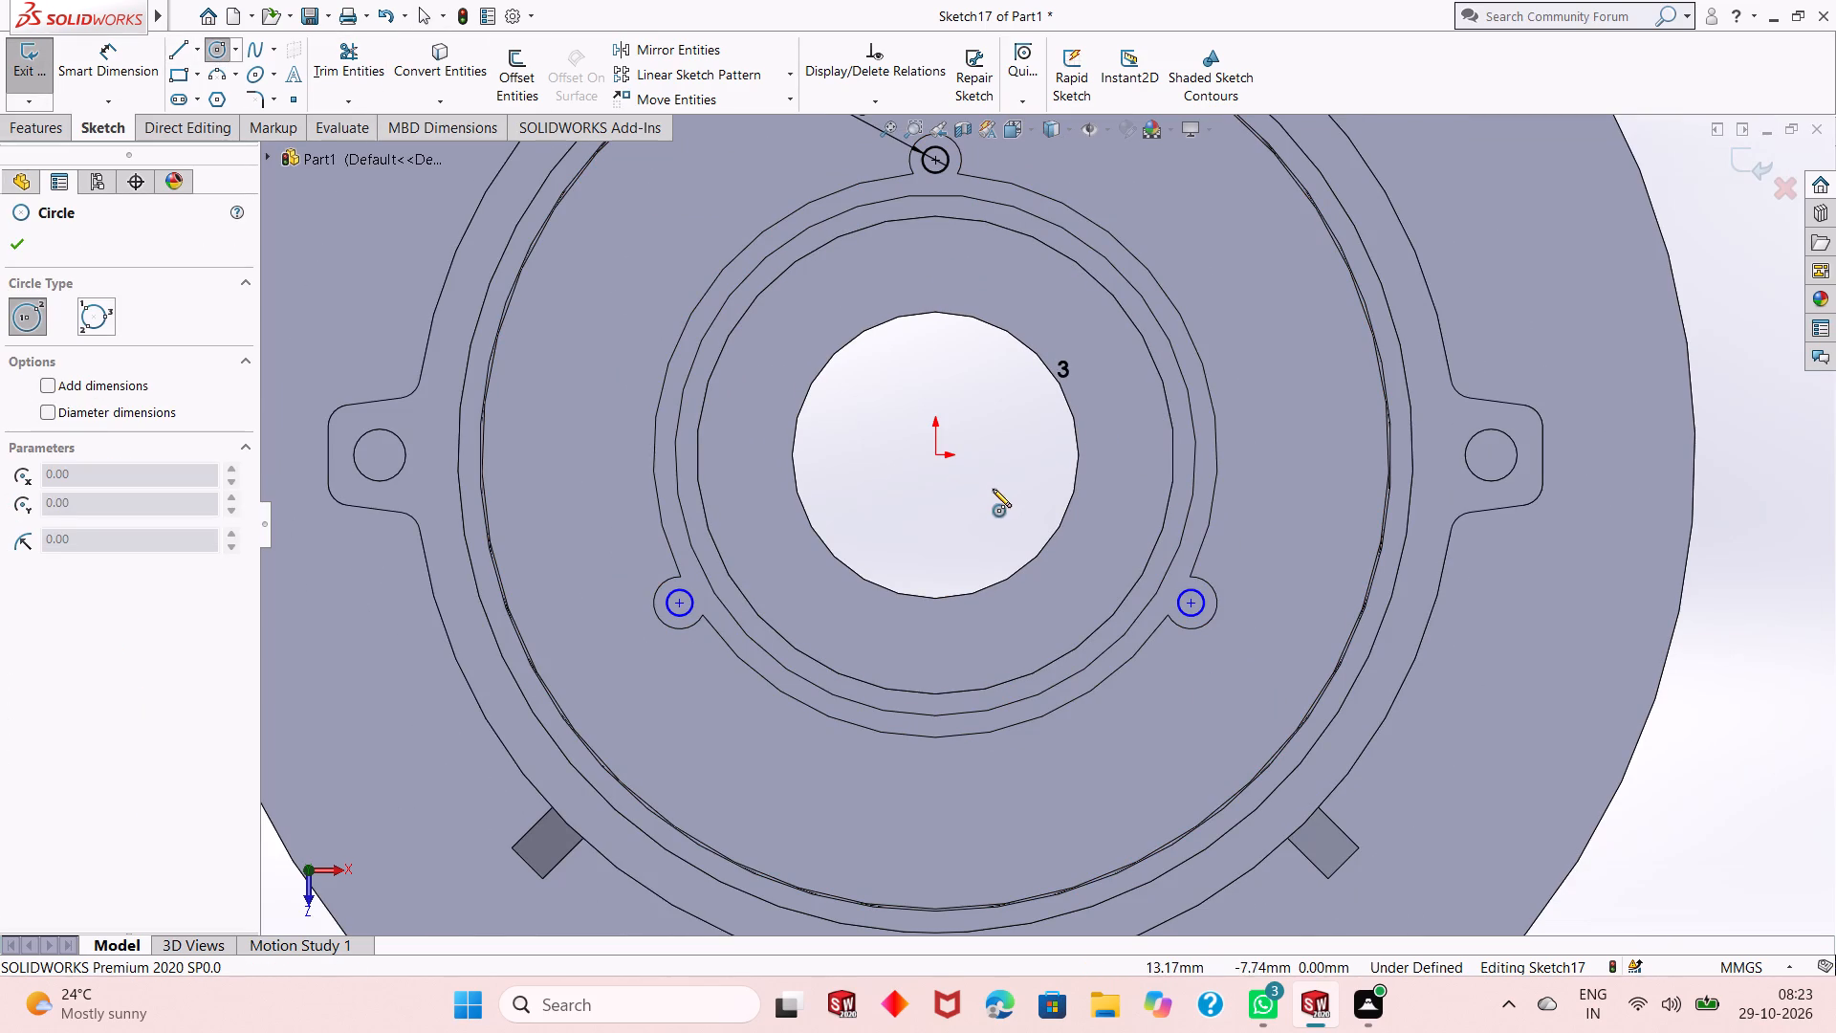
click(930, 457)
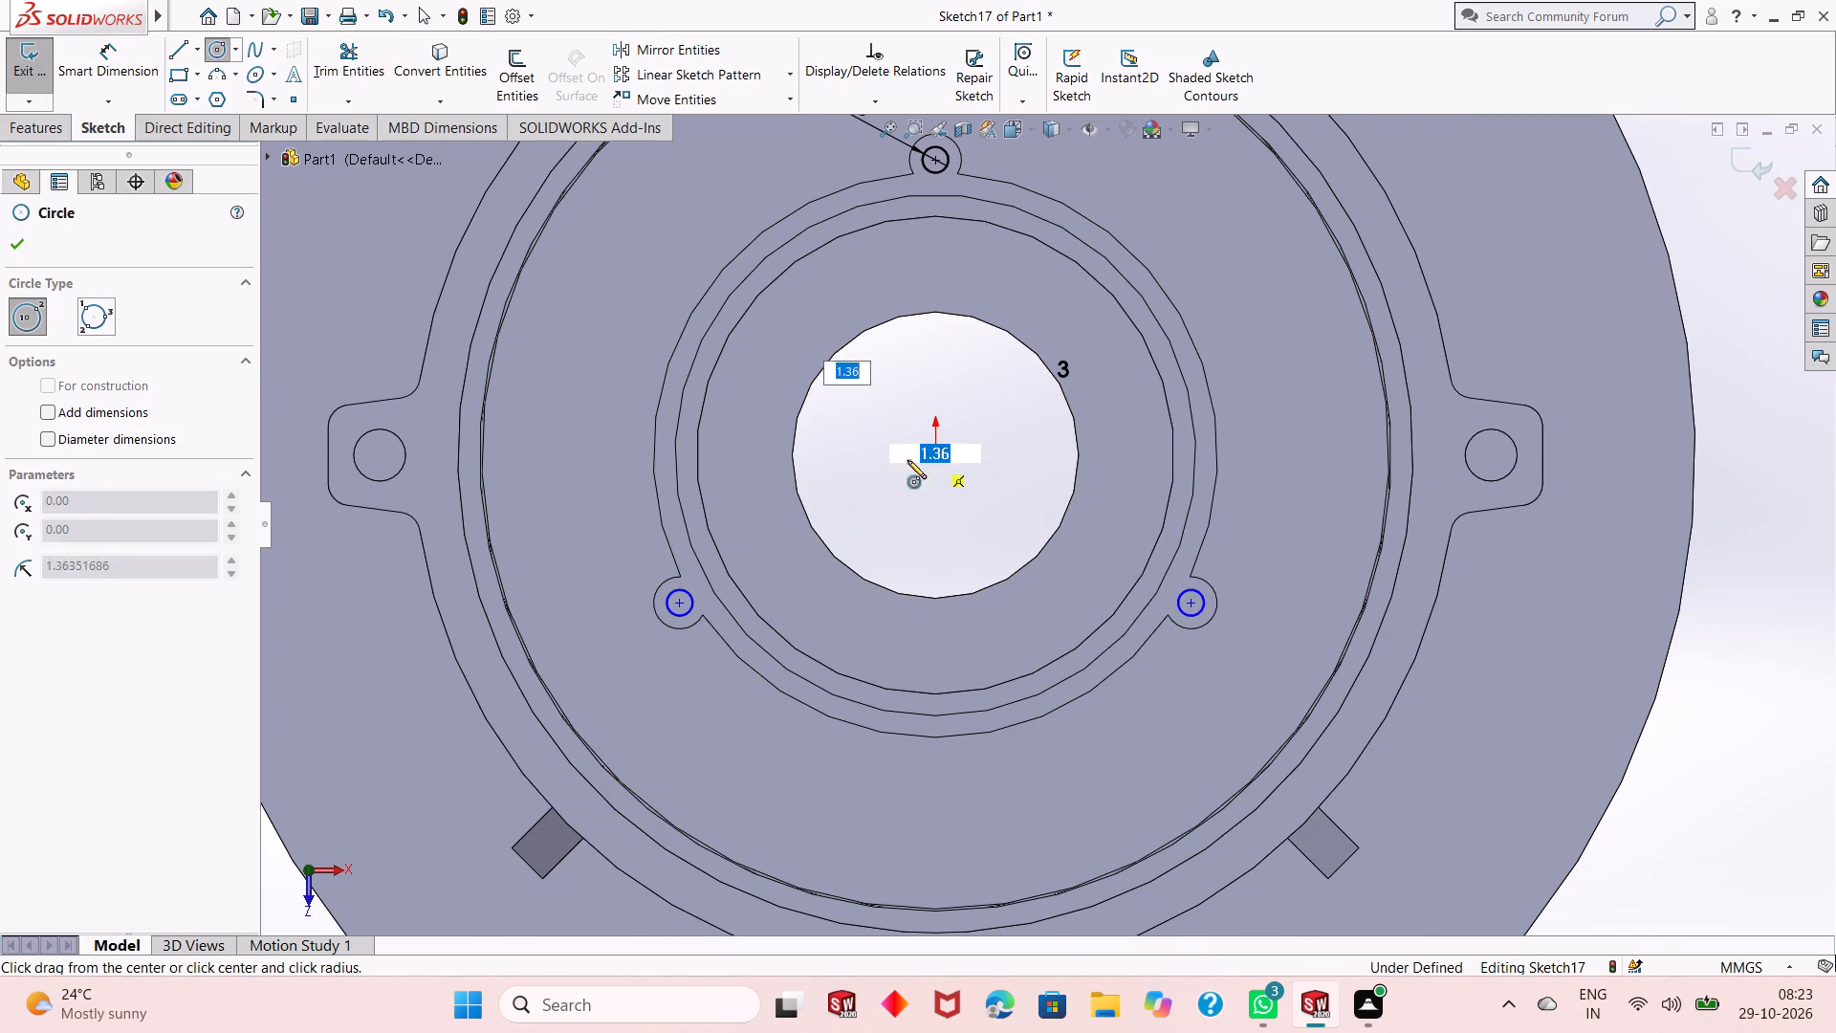
click(678, 599)
key(Escape)
key(Escape)
key(Escape)
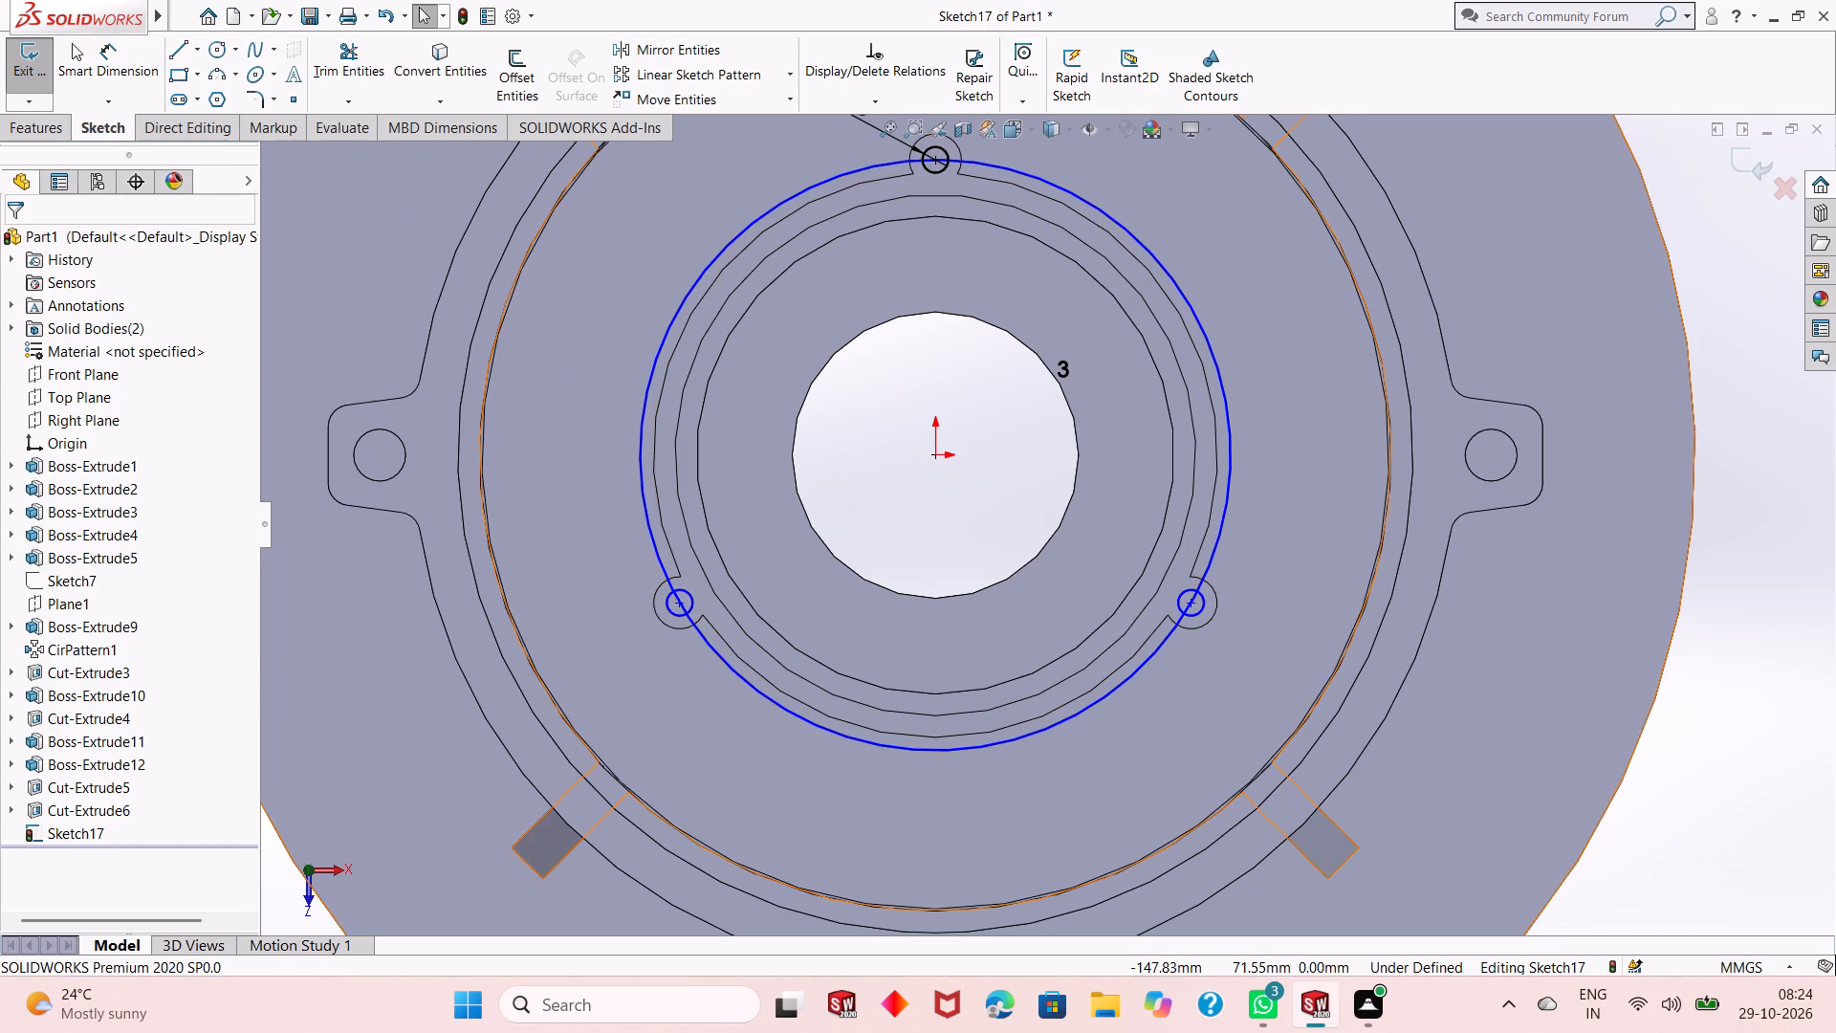
Dimension the diameter of the circle through the pillar centres, keeping its drawn size.
click(98, 63)
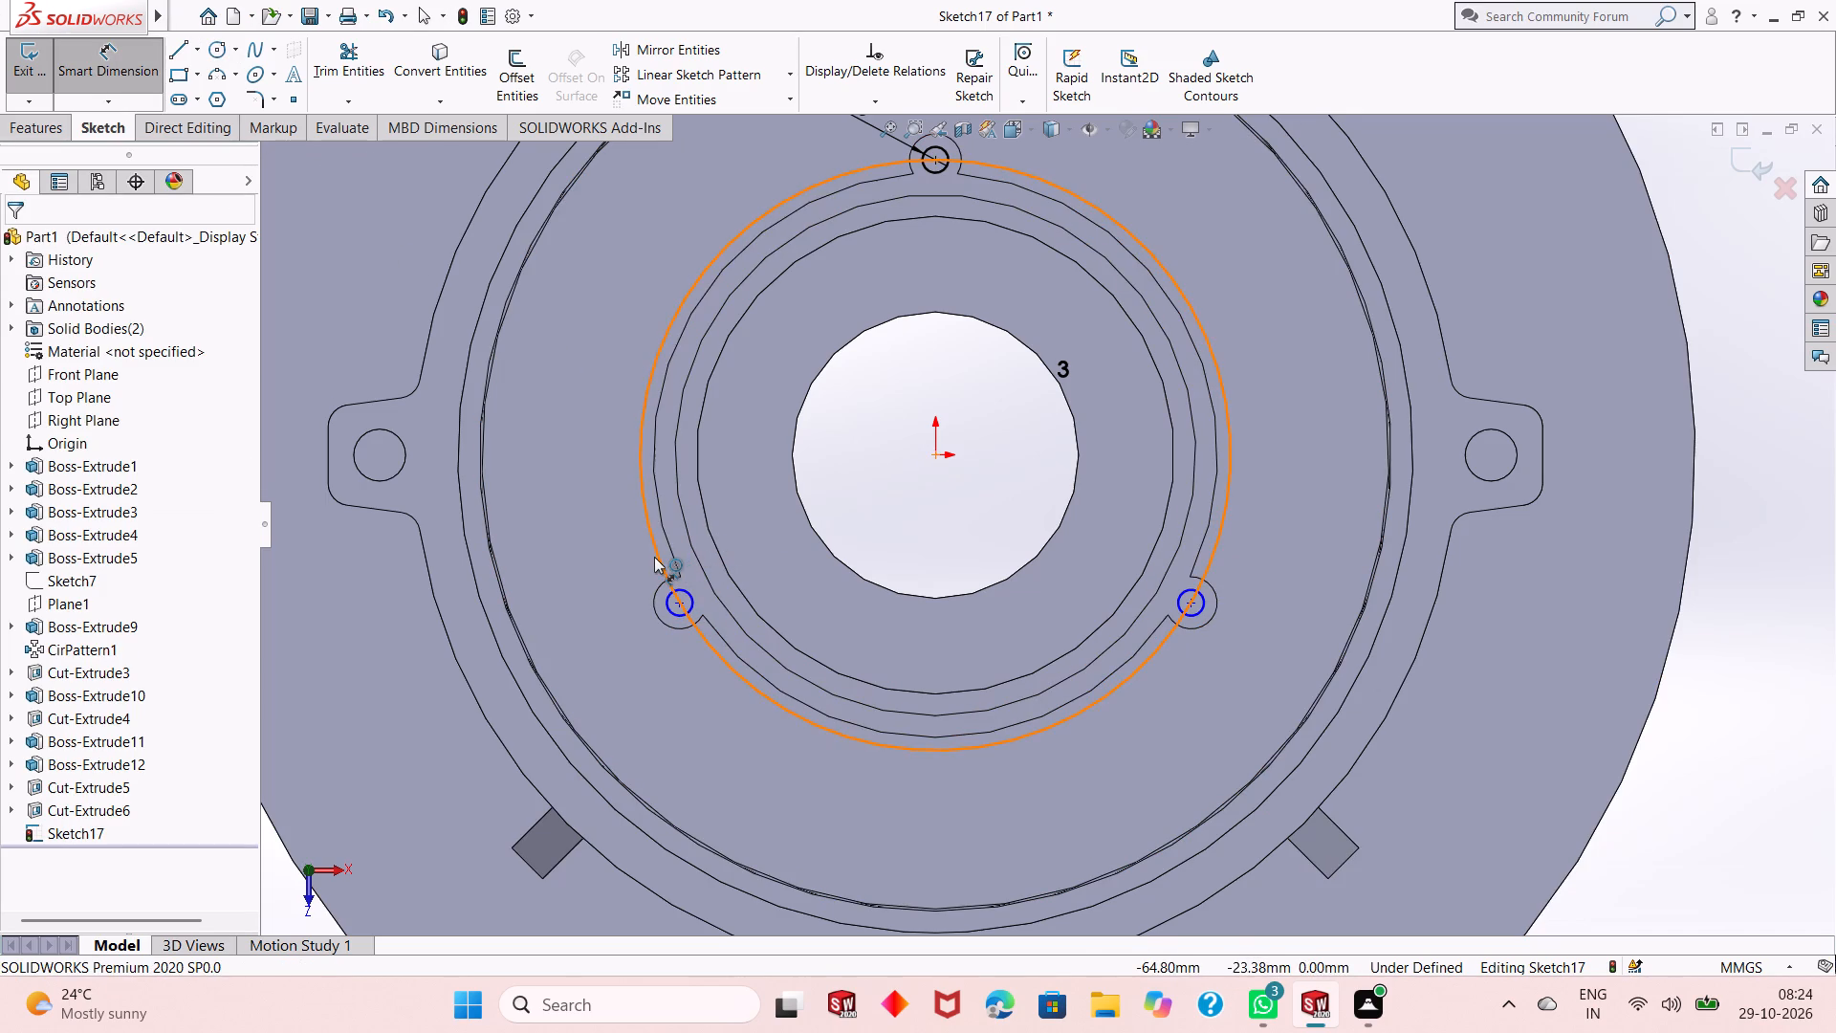
click(654, 557)
click(405, 824)
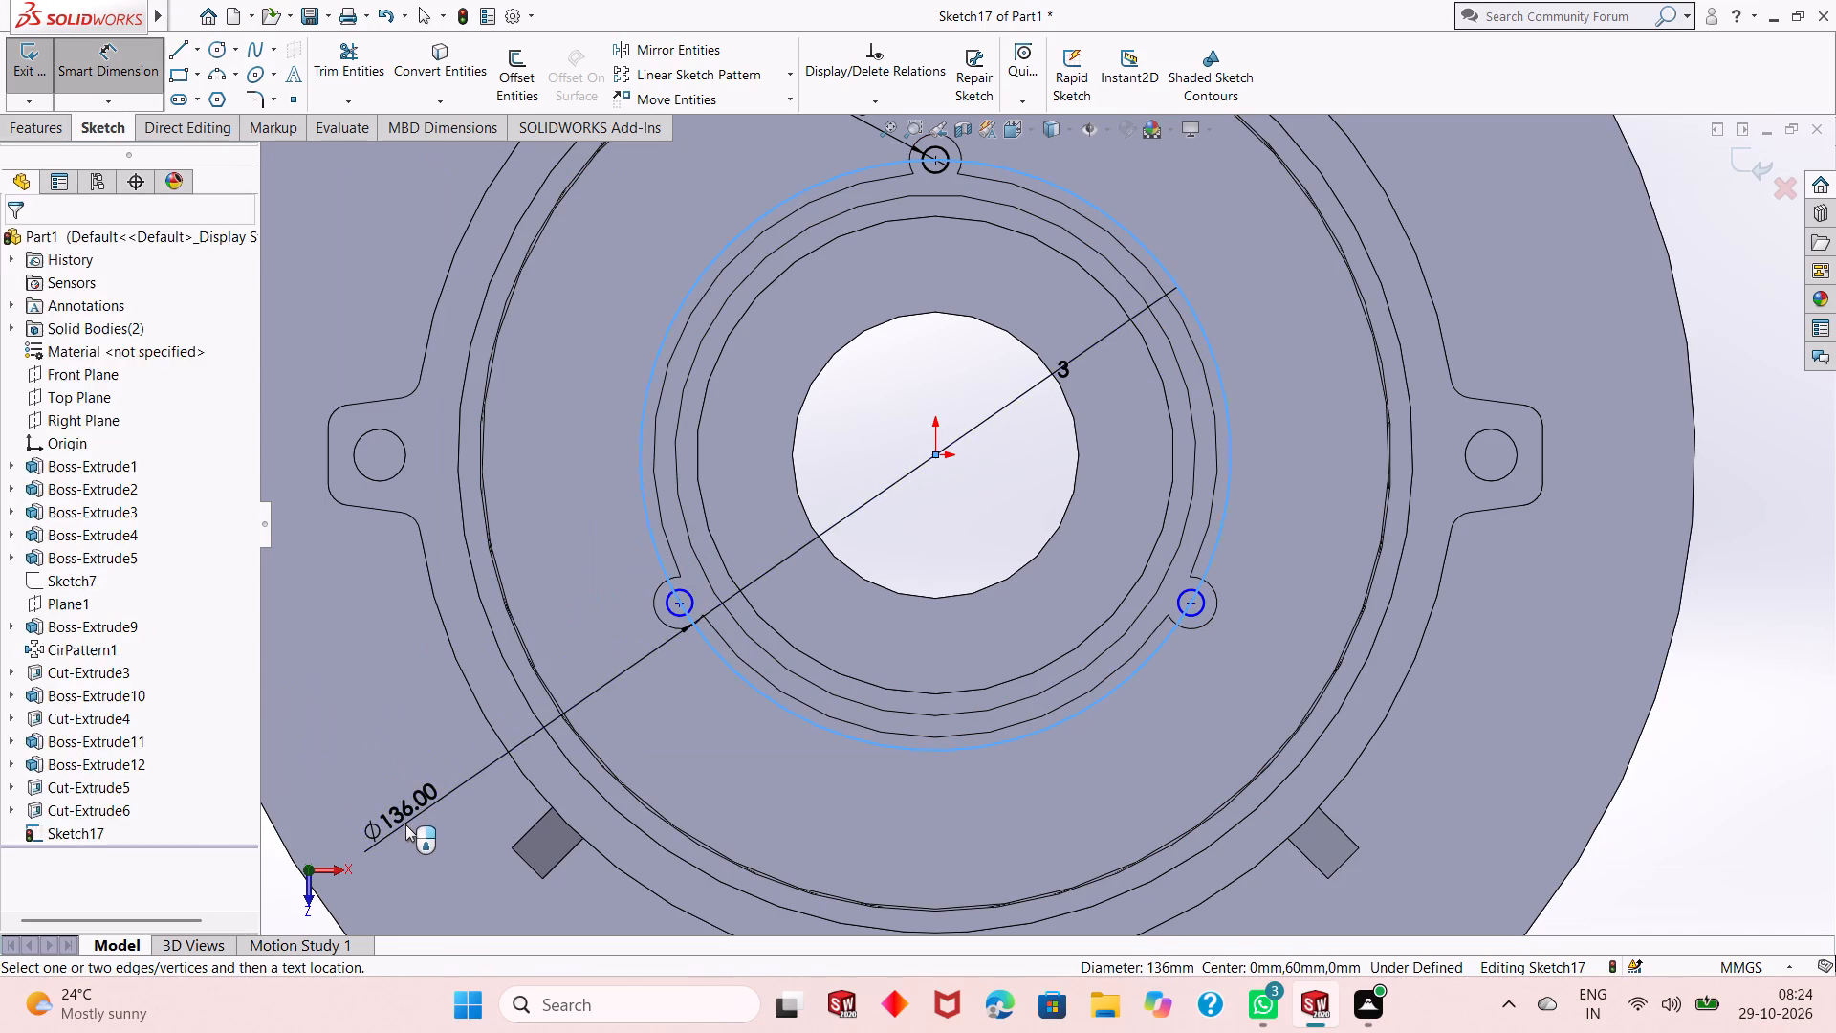
key(Return)
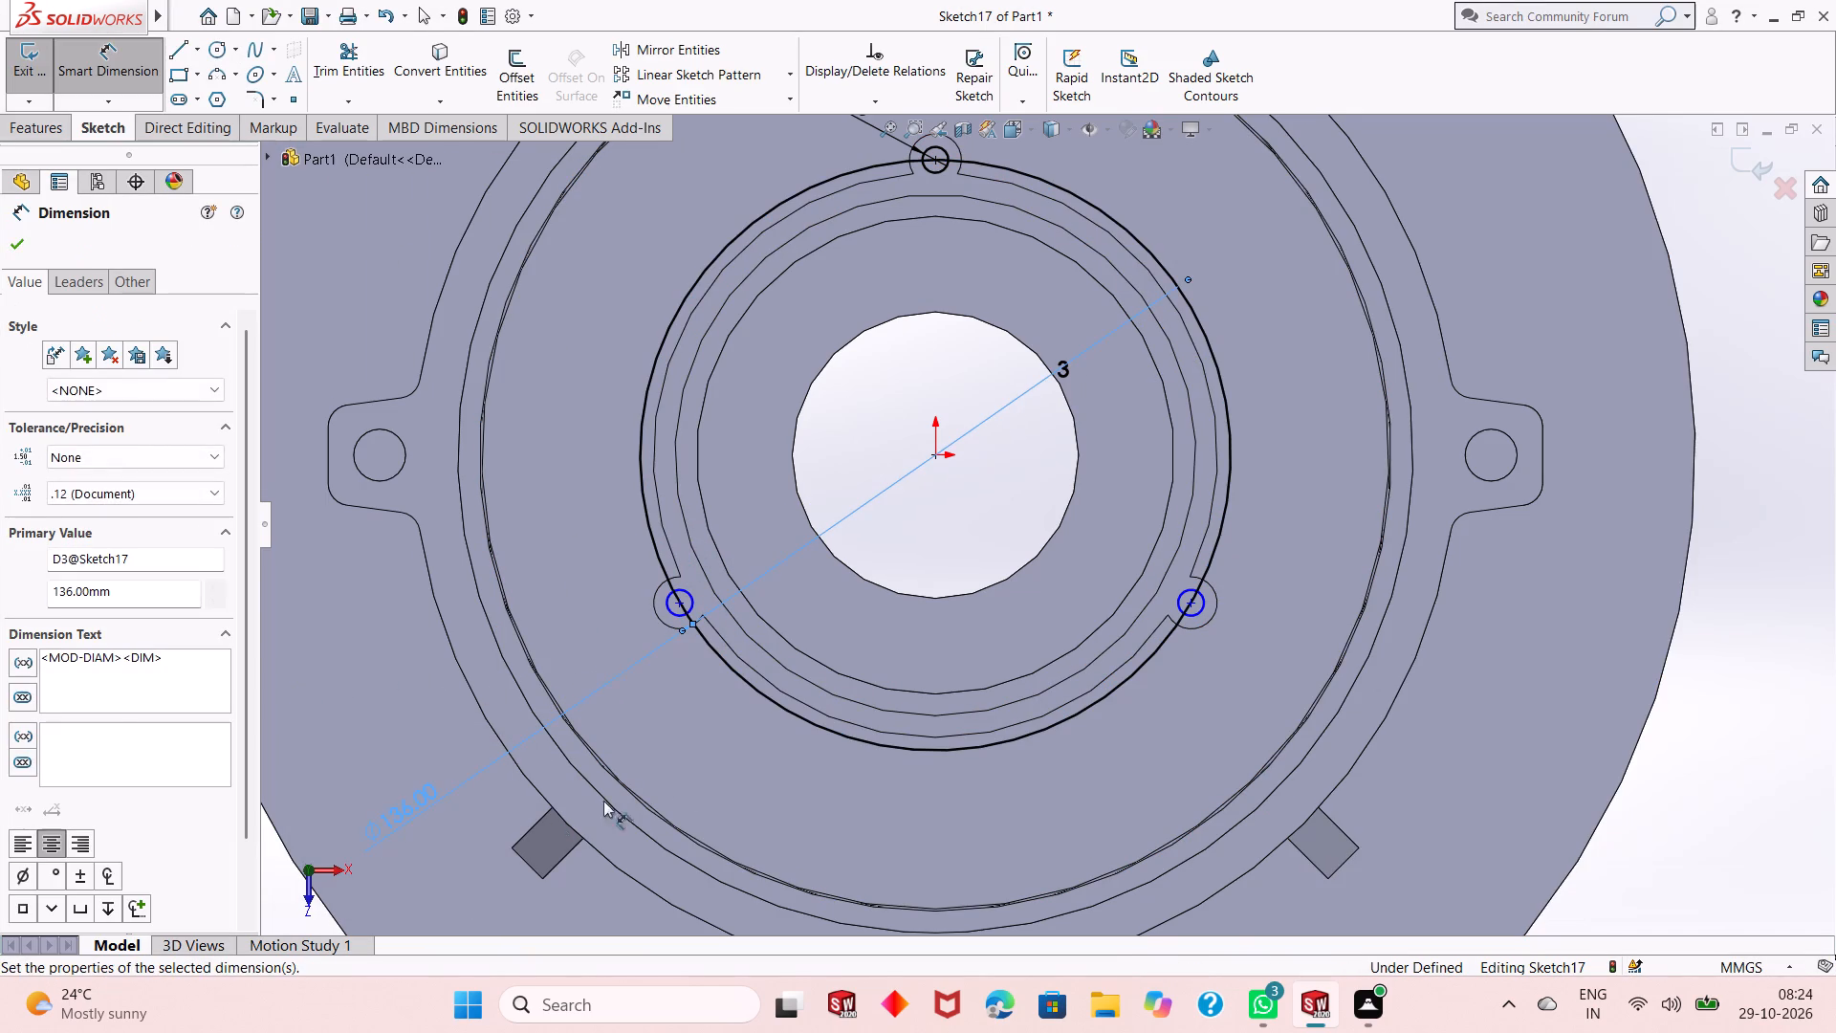
key(Escape)
key(Escape)
Convert the dimensioned circle through the pillar centres to construction geometry.
click(757, 691)
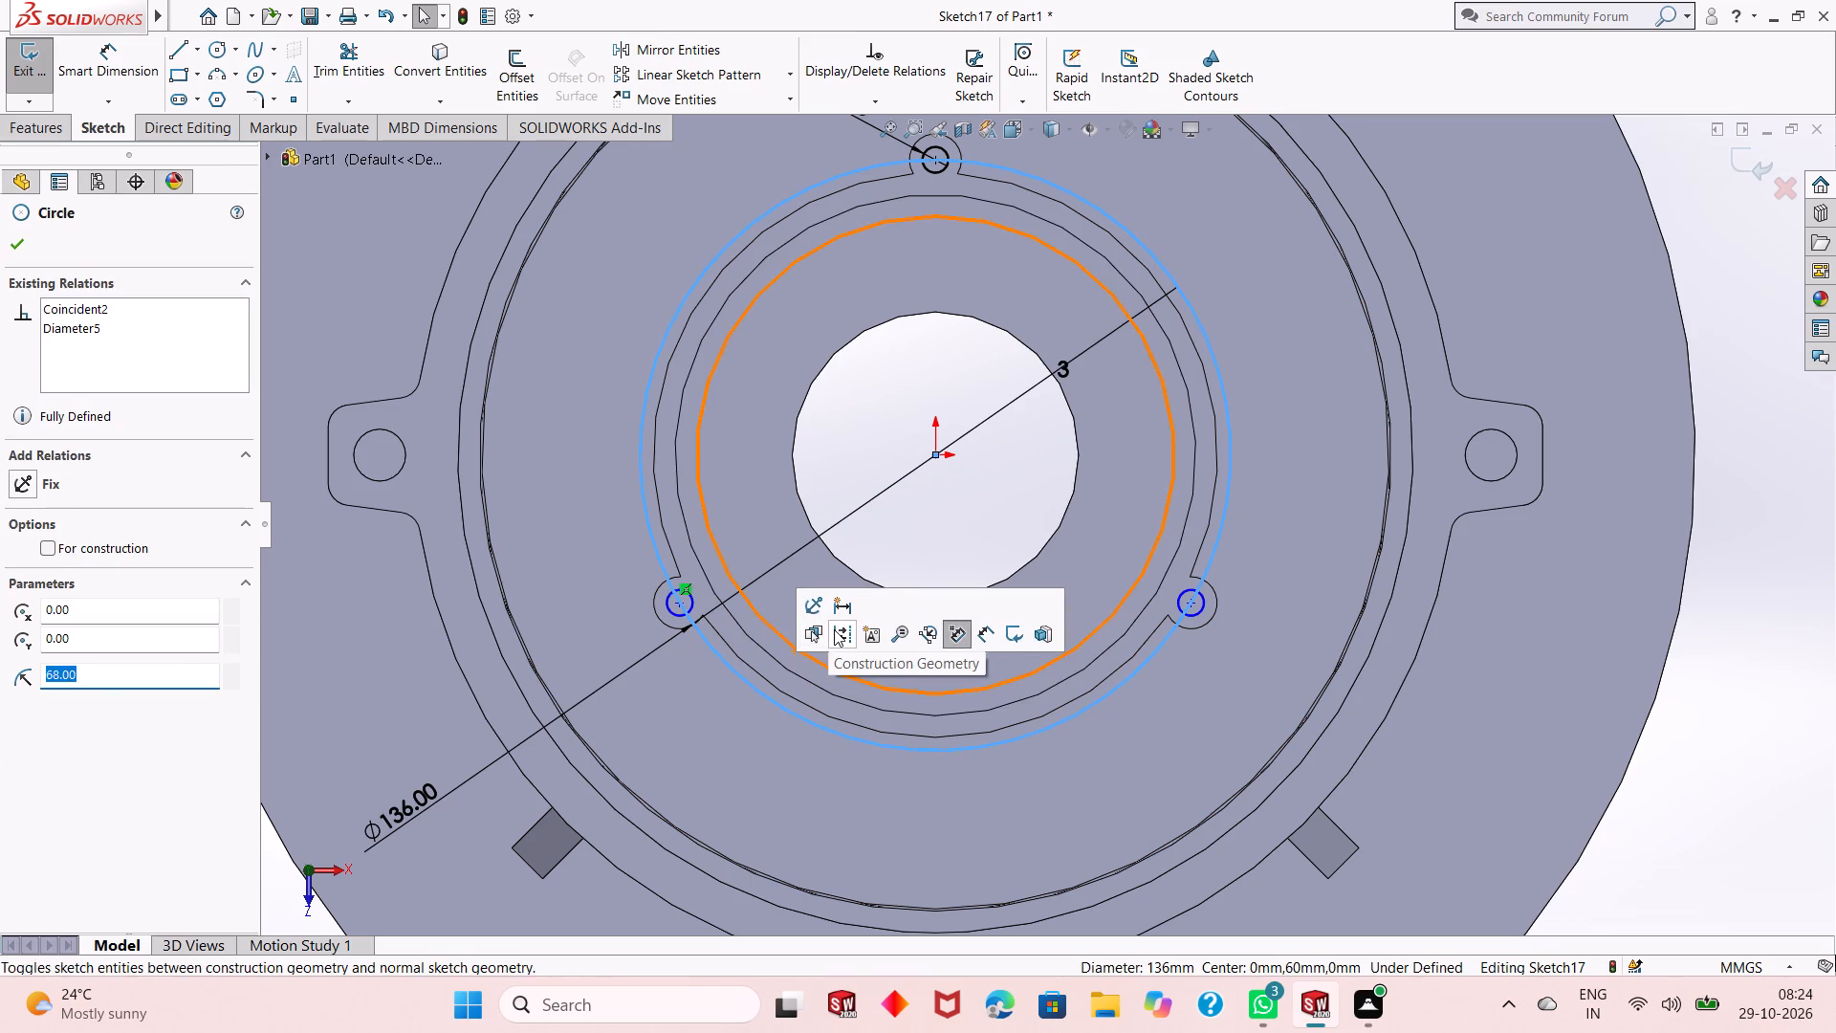
click(834, 629)
key(Escape)
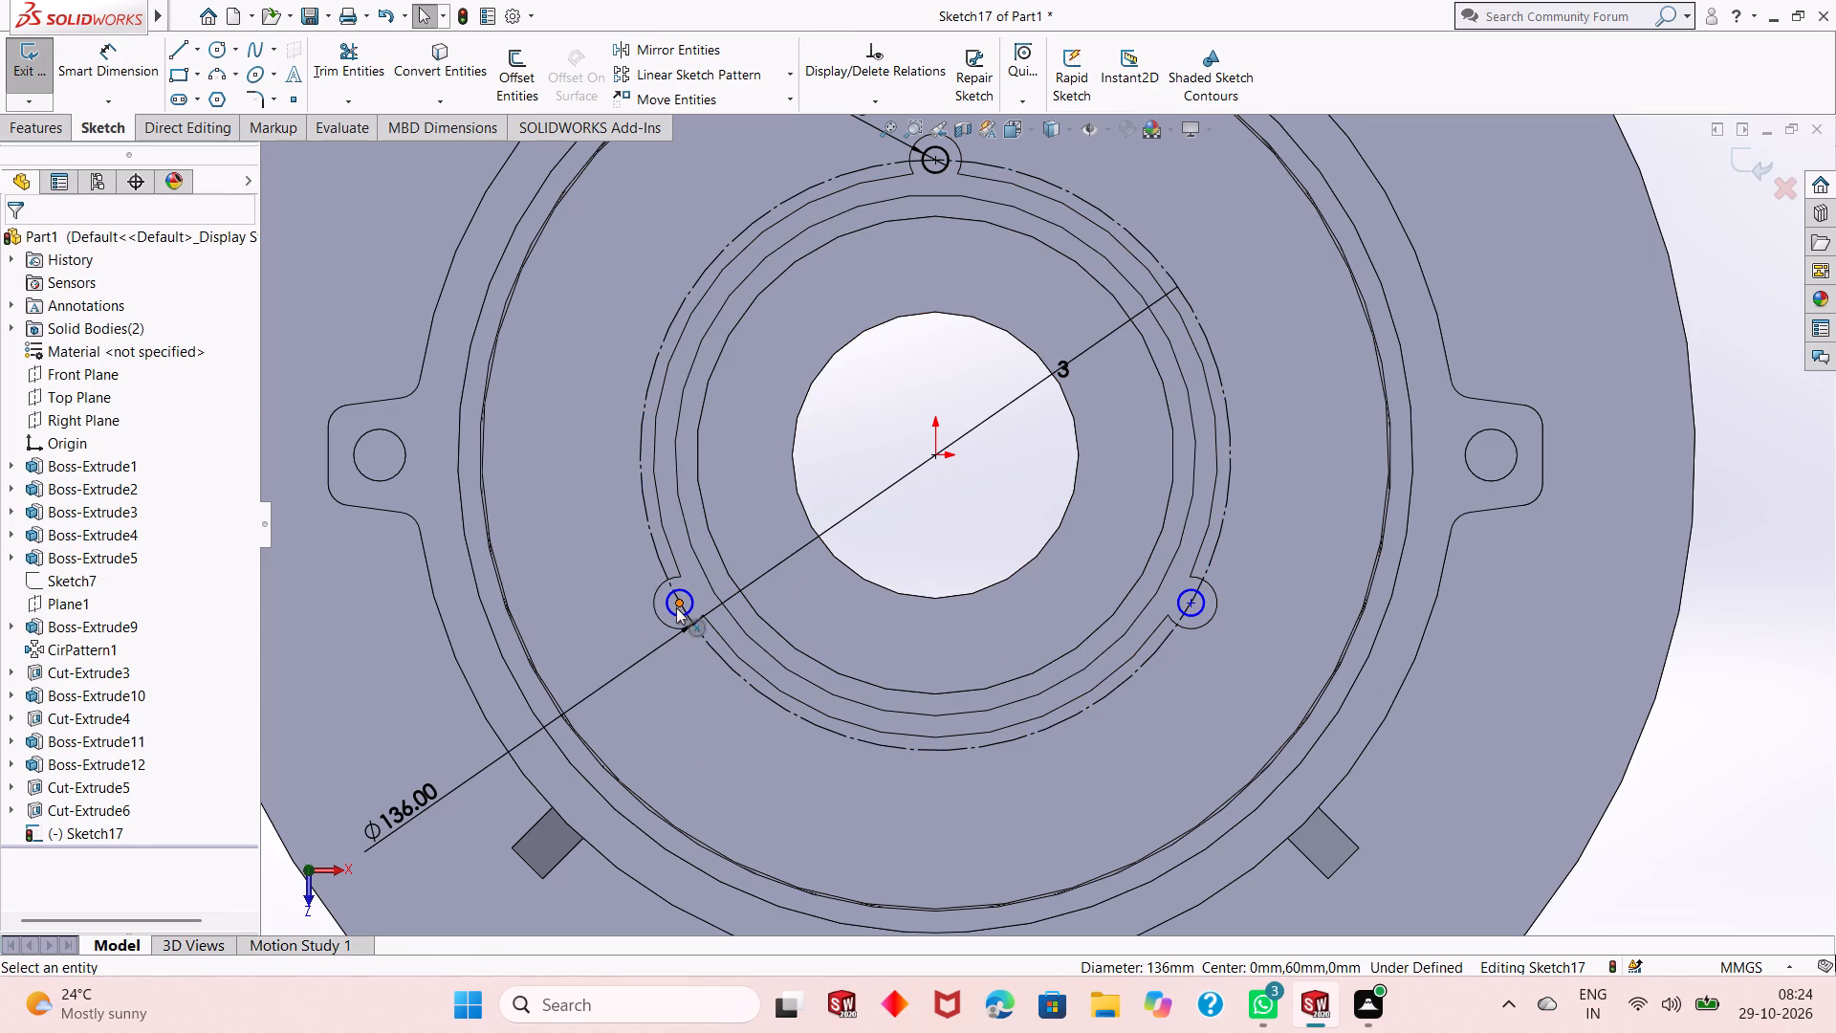
Apply coincident relations between the centres of the two lower 6 mm circles and the construction circle.
click(676, 607)
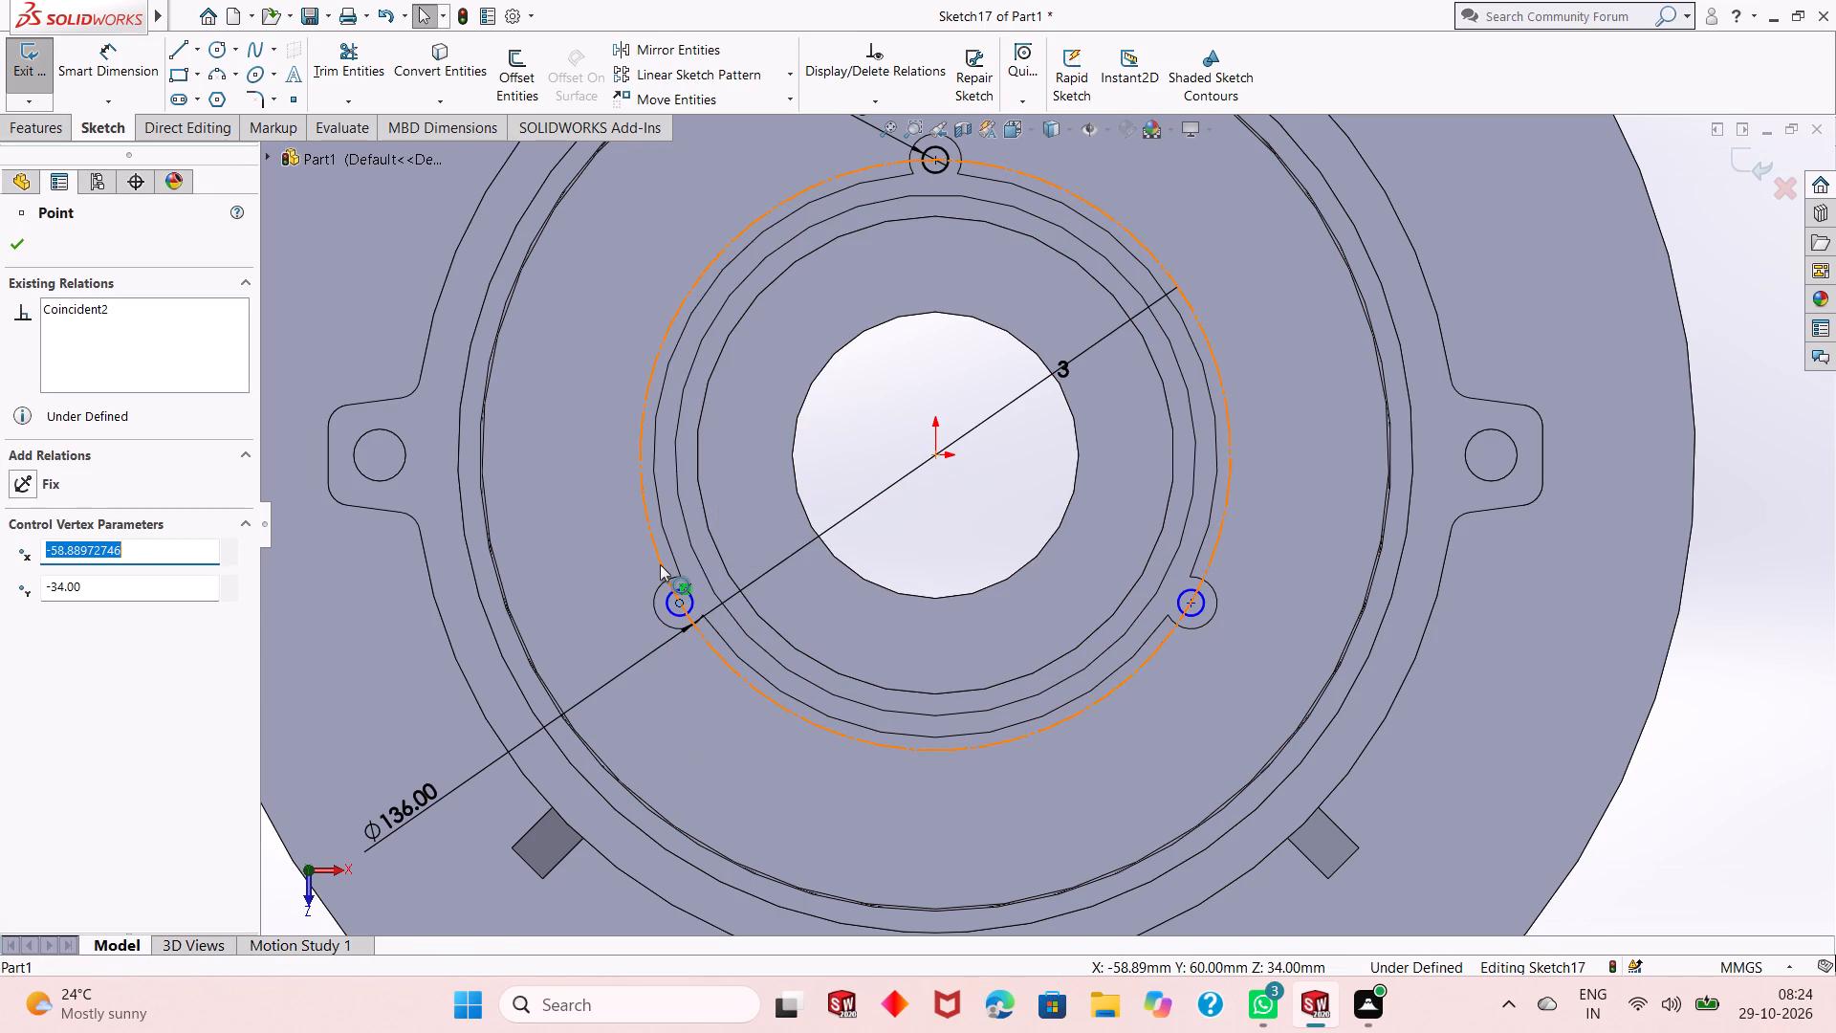
ctrl+click(660, 564)
click(747, 479)
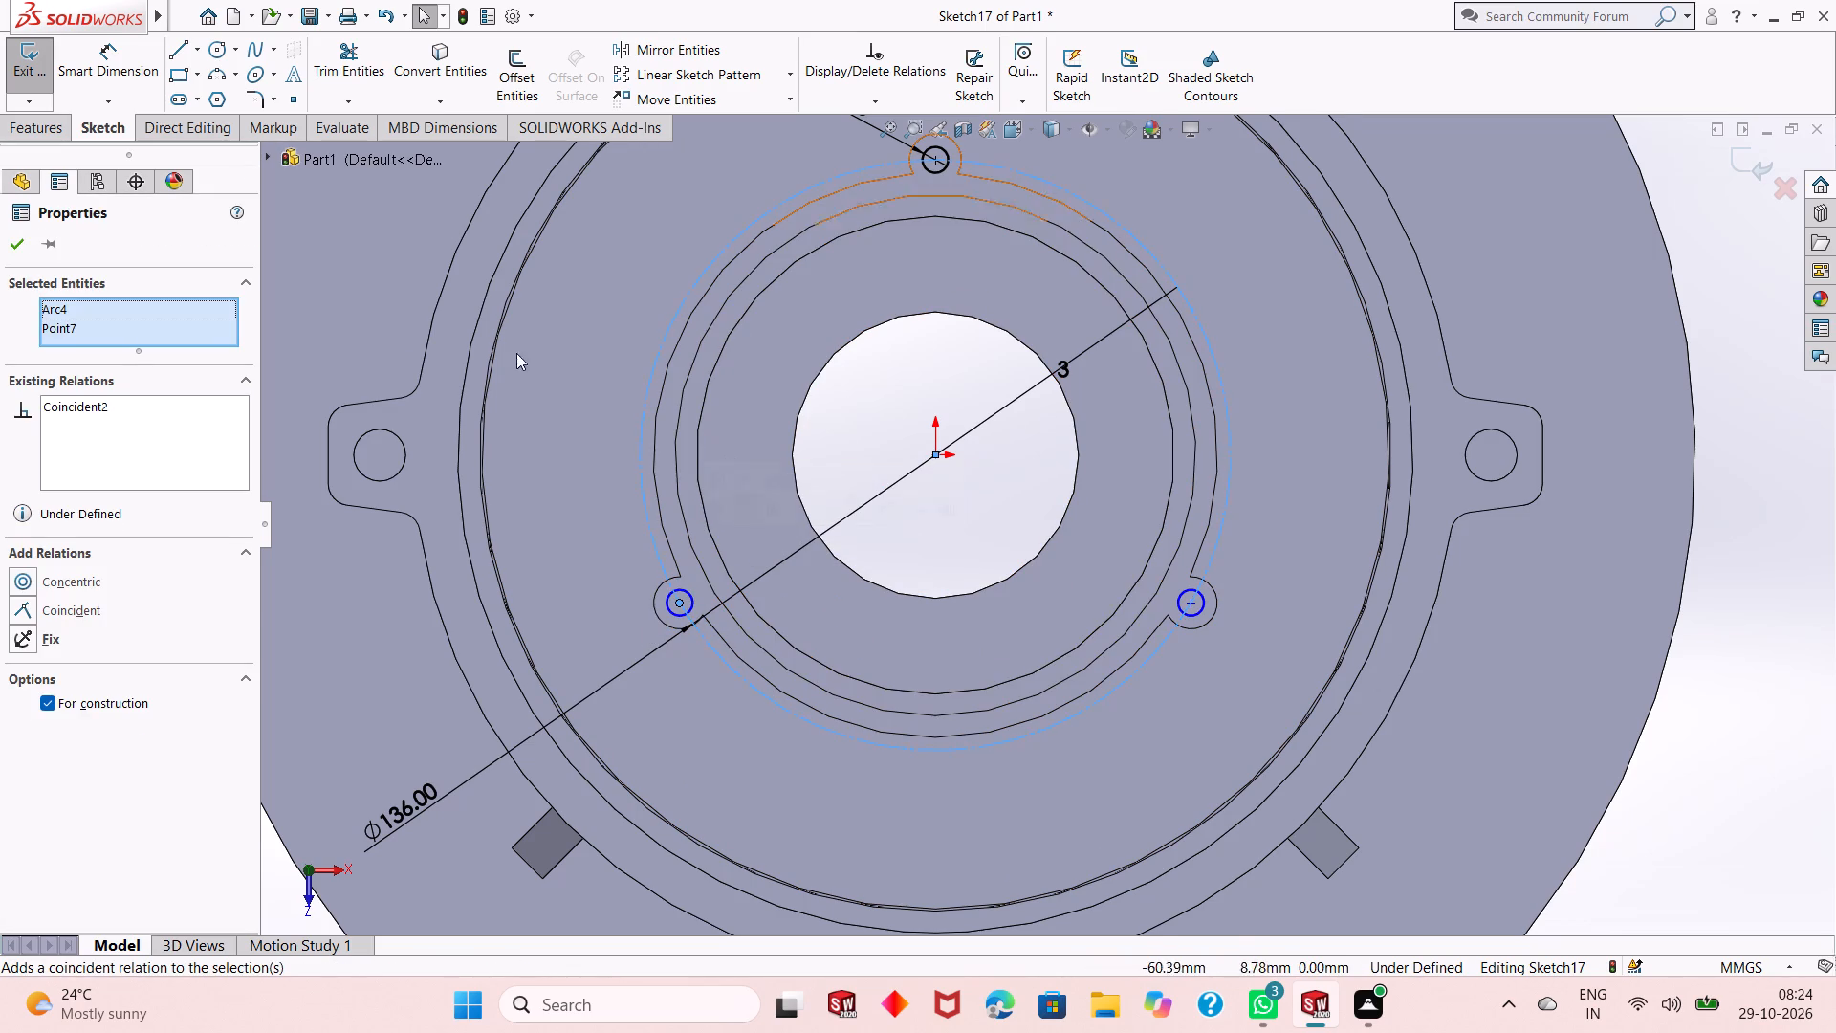
click(12, 243)
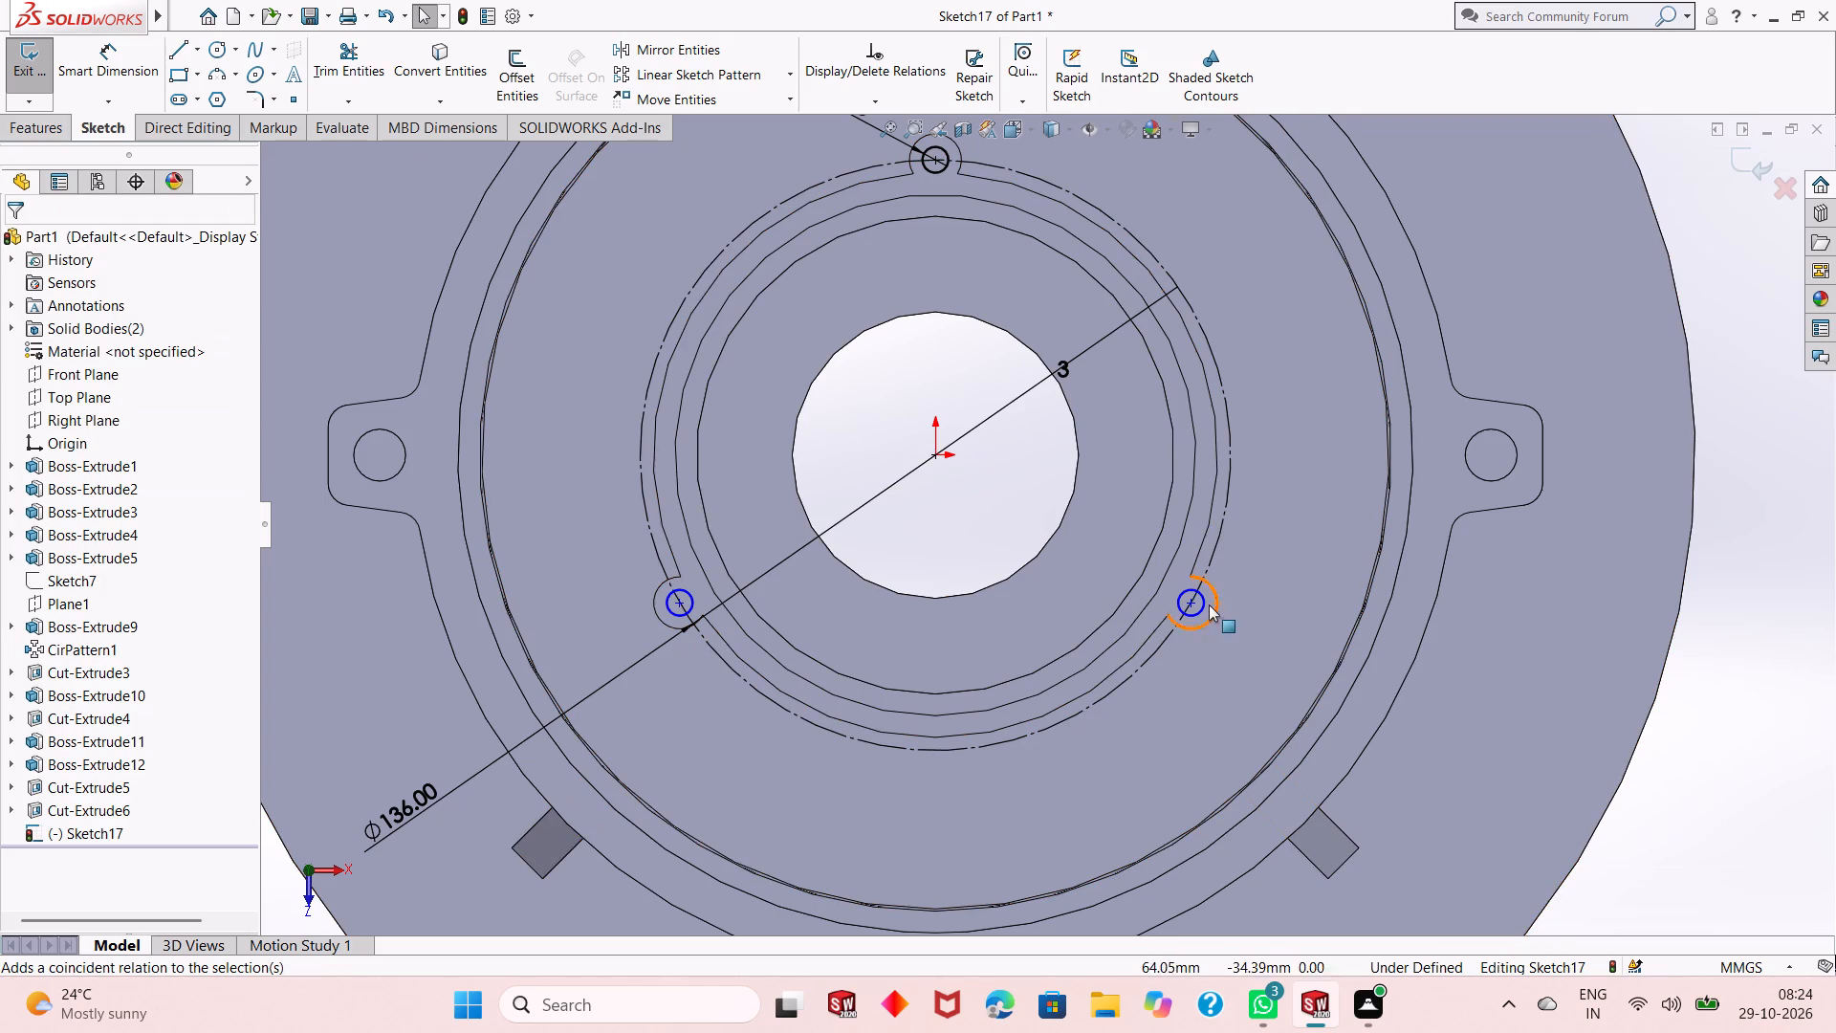
click(1191, 607)
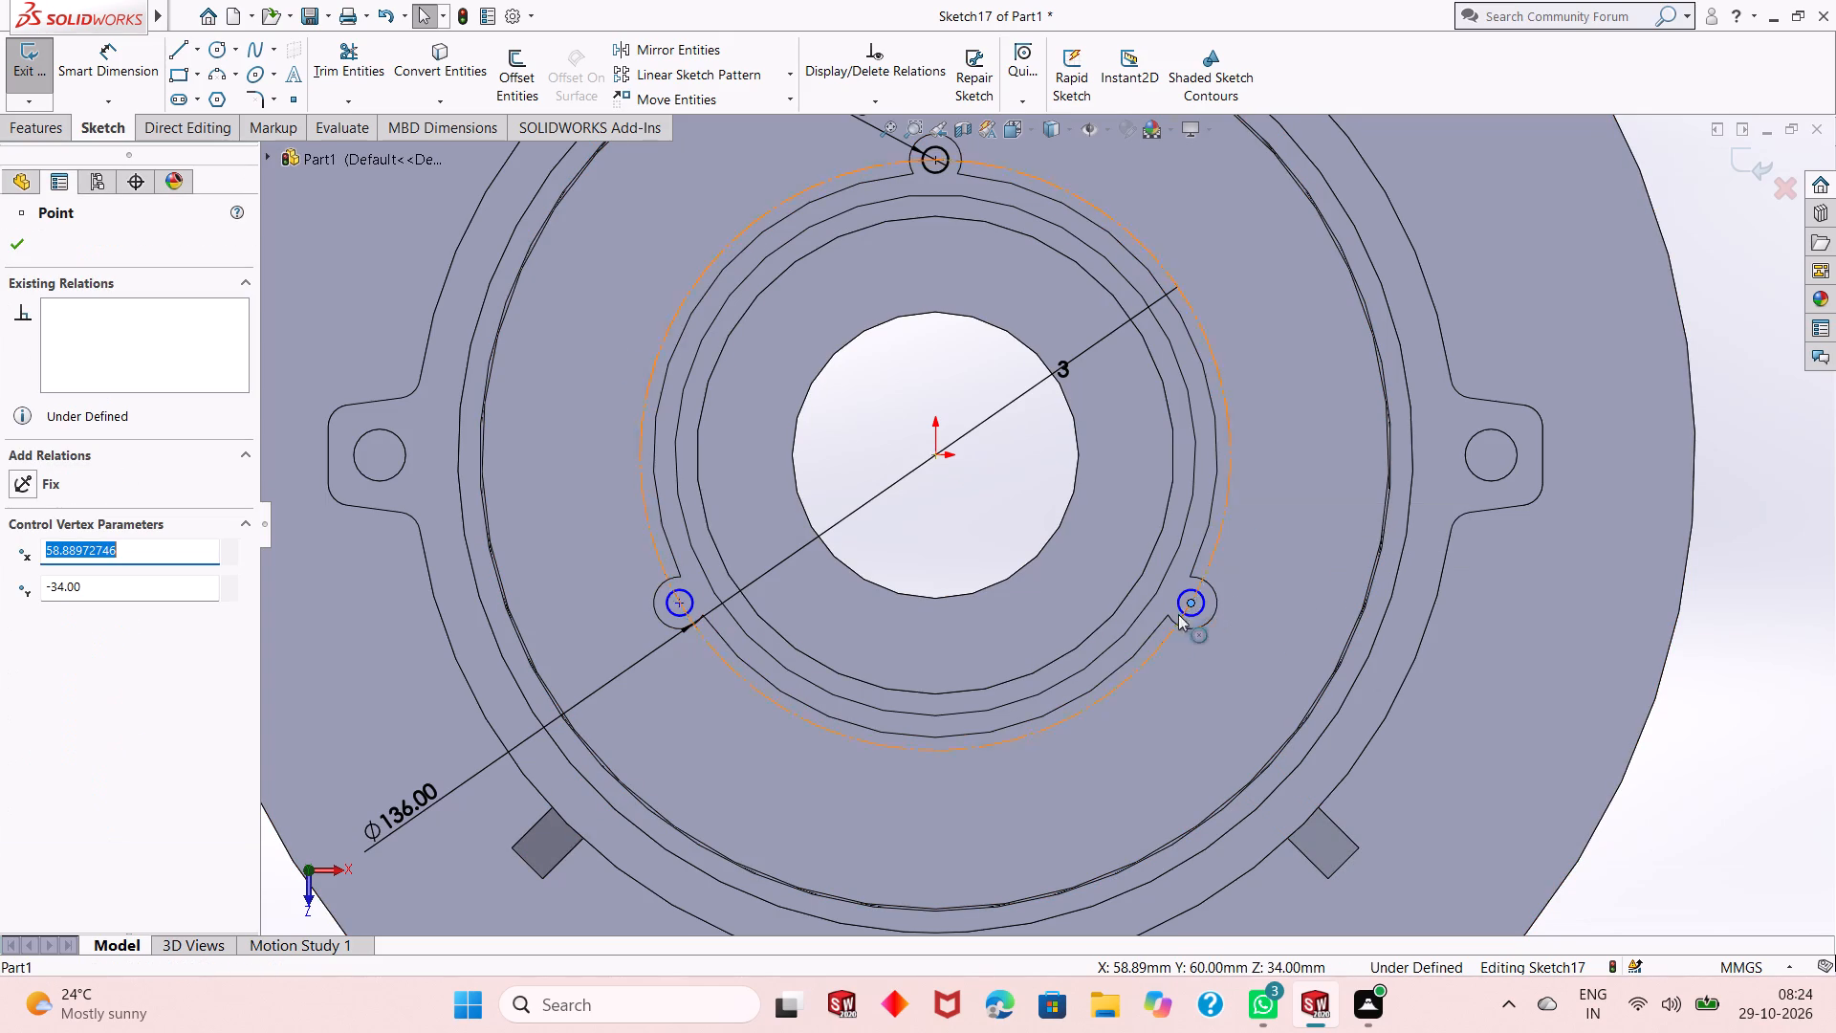
ctrl+click(1157, 654)
click(1237, 569)
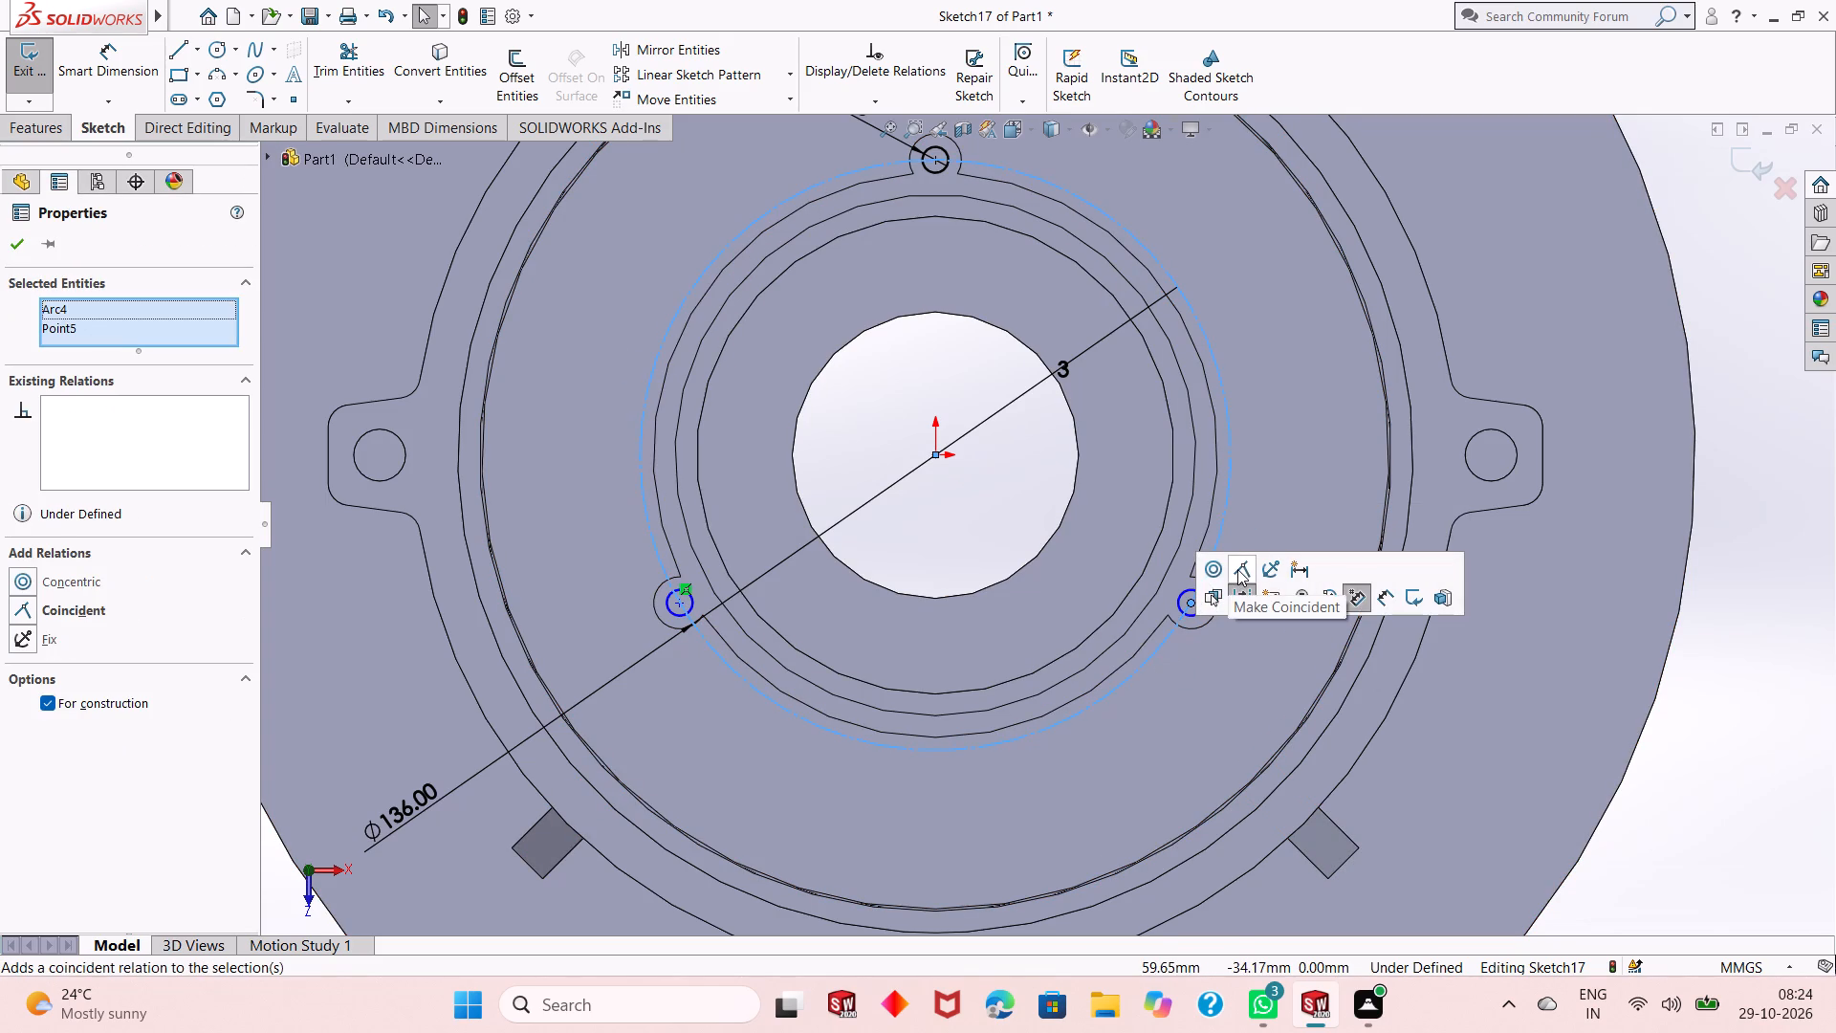
click(11, 245)
Cut-extrude the three 6 mm circles down into the boss's pillars with the Up To Next end condition.
click(40, 139)
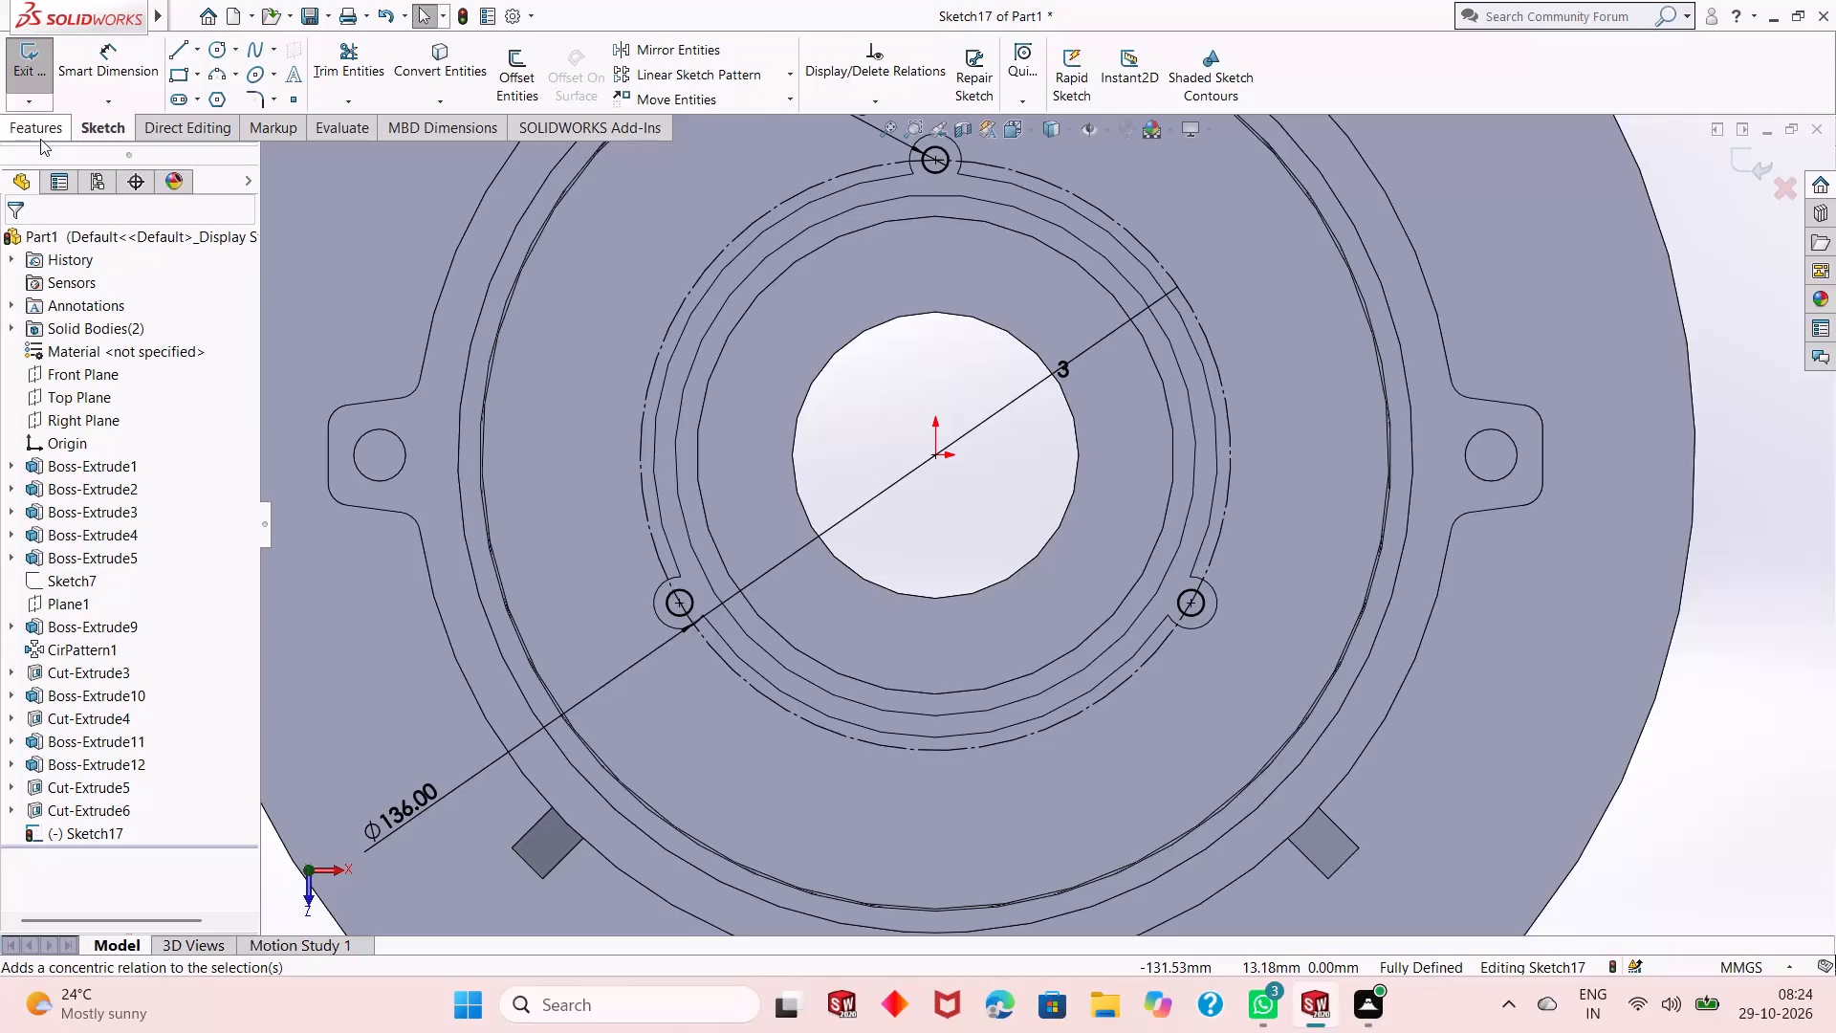
click(346, 61)
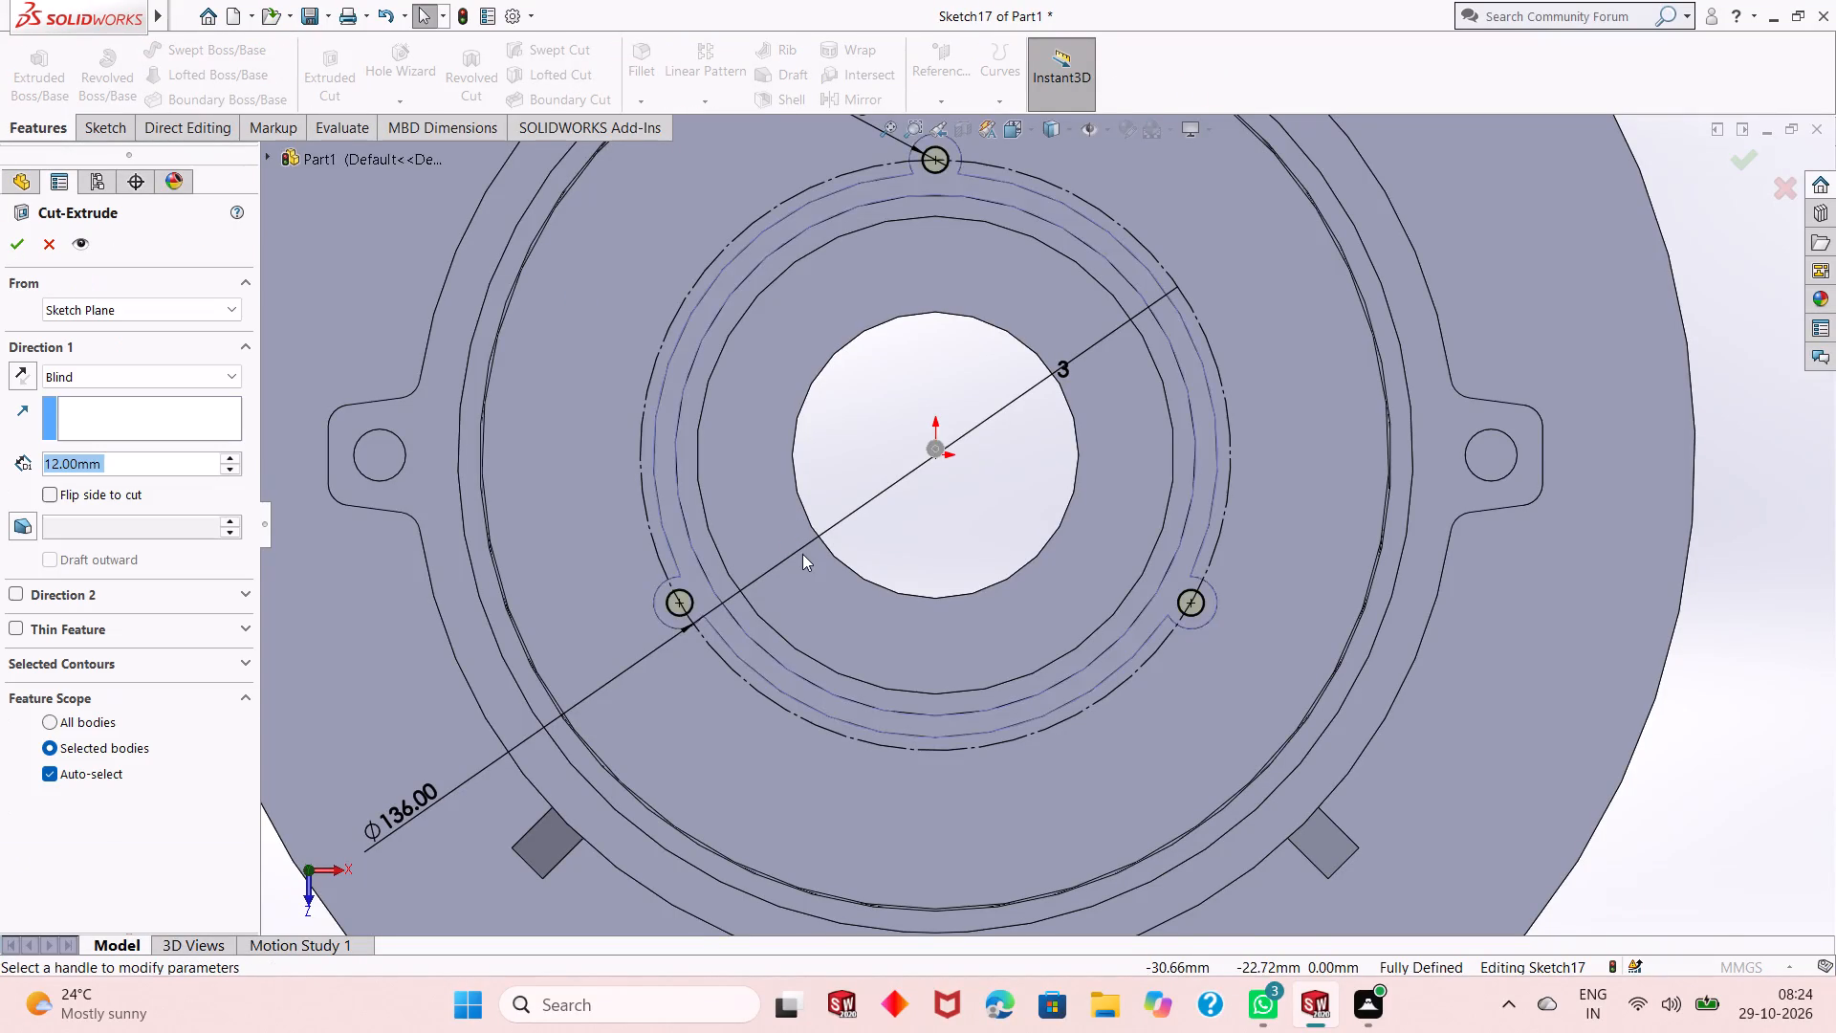
scroll(802, 556, up, 2)
middle_drag(818, 610, 837, 424)
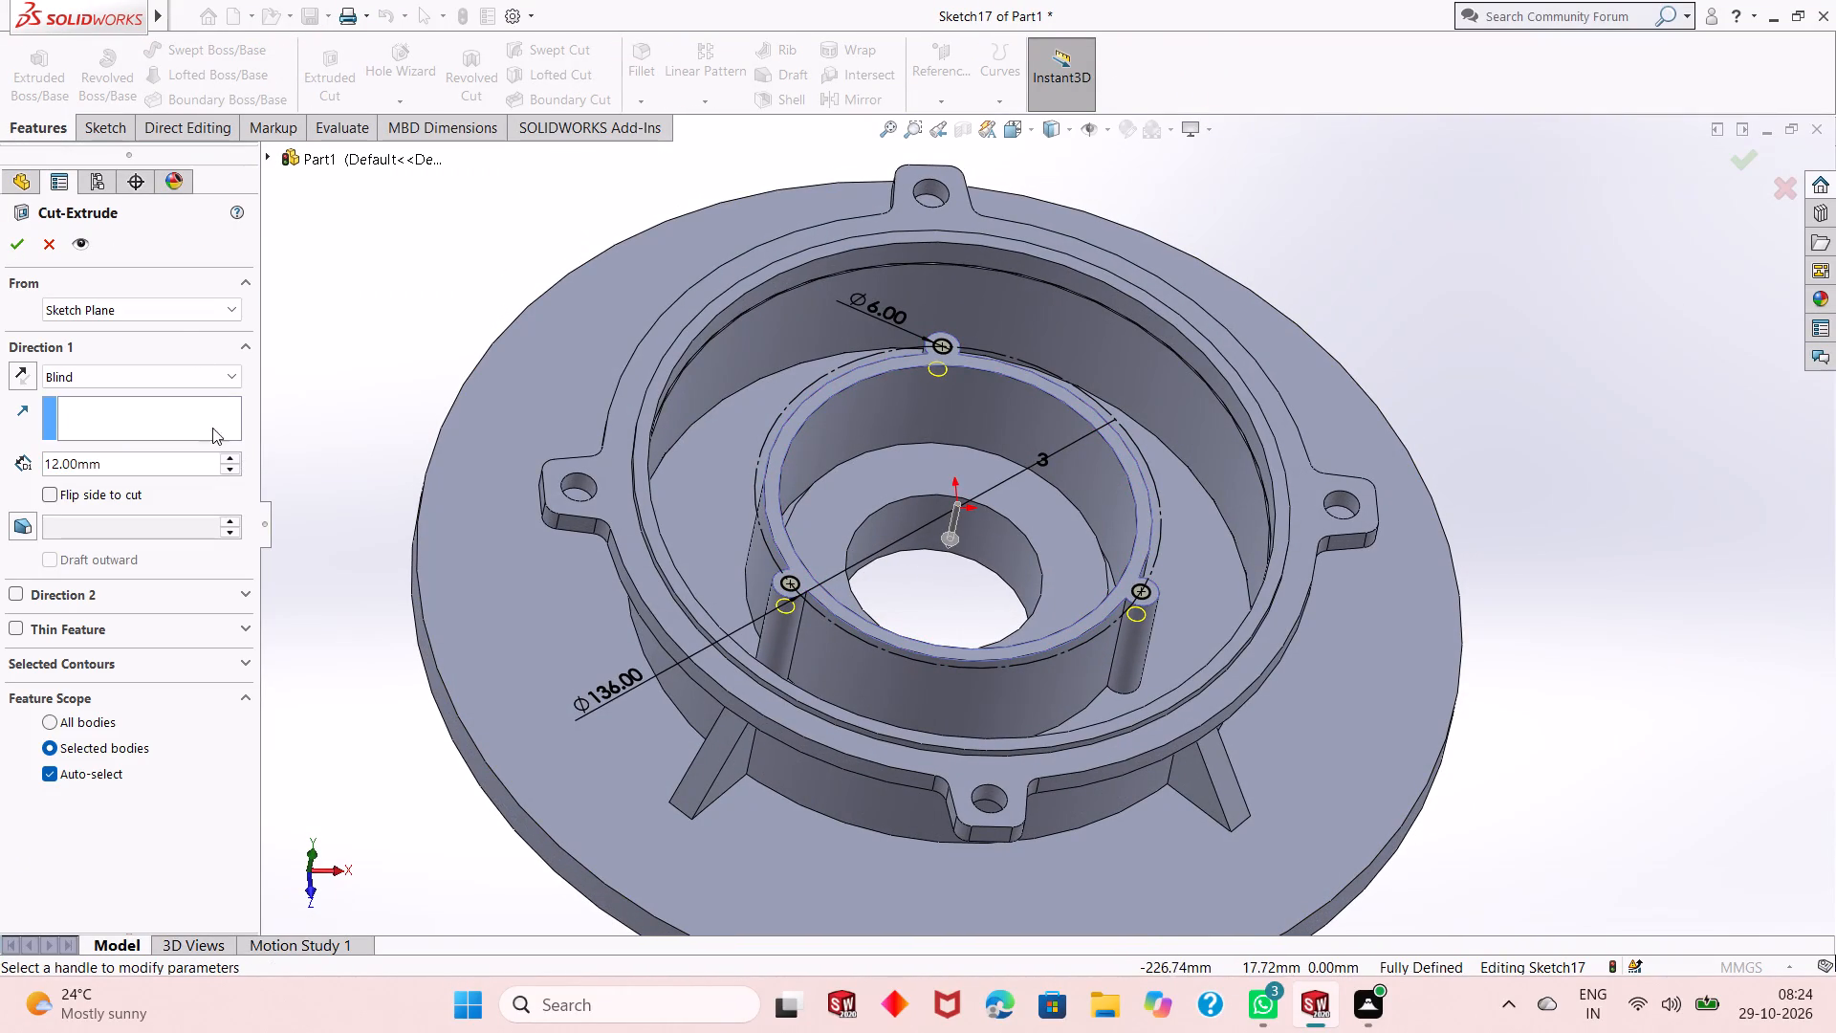
click(176, 374)
click(176, 445)
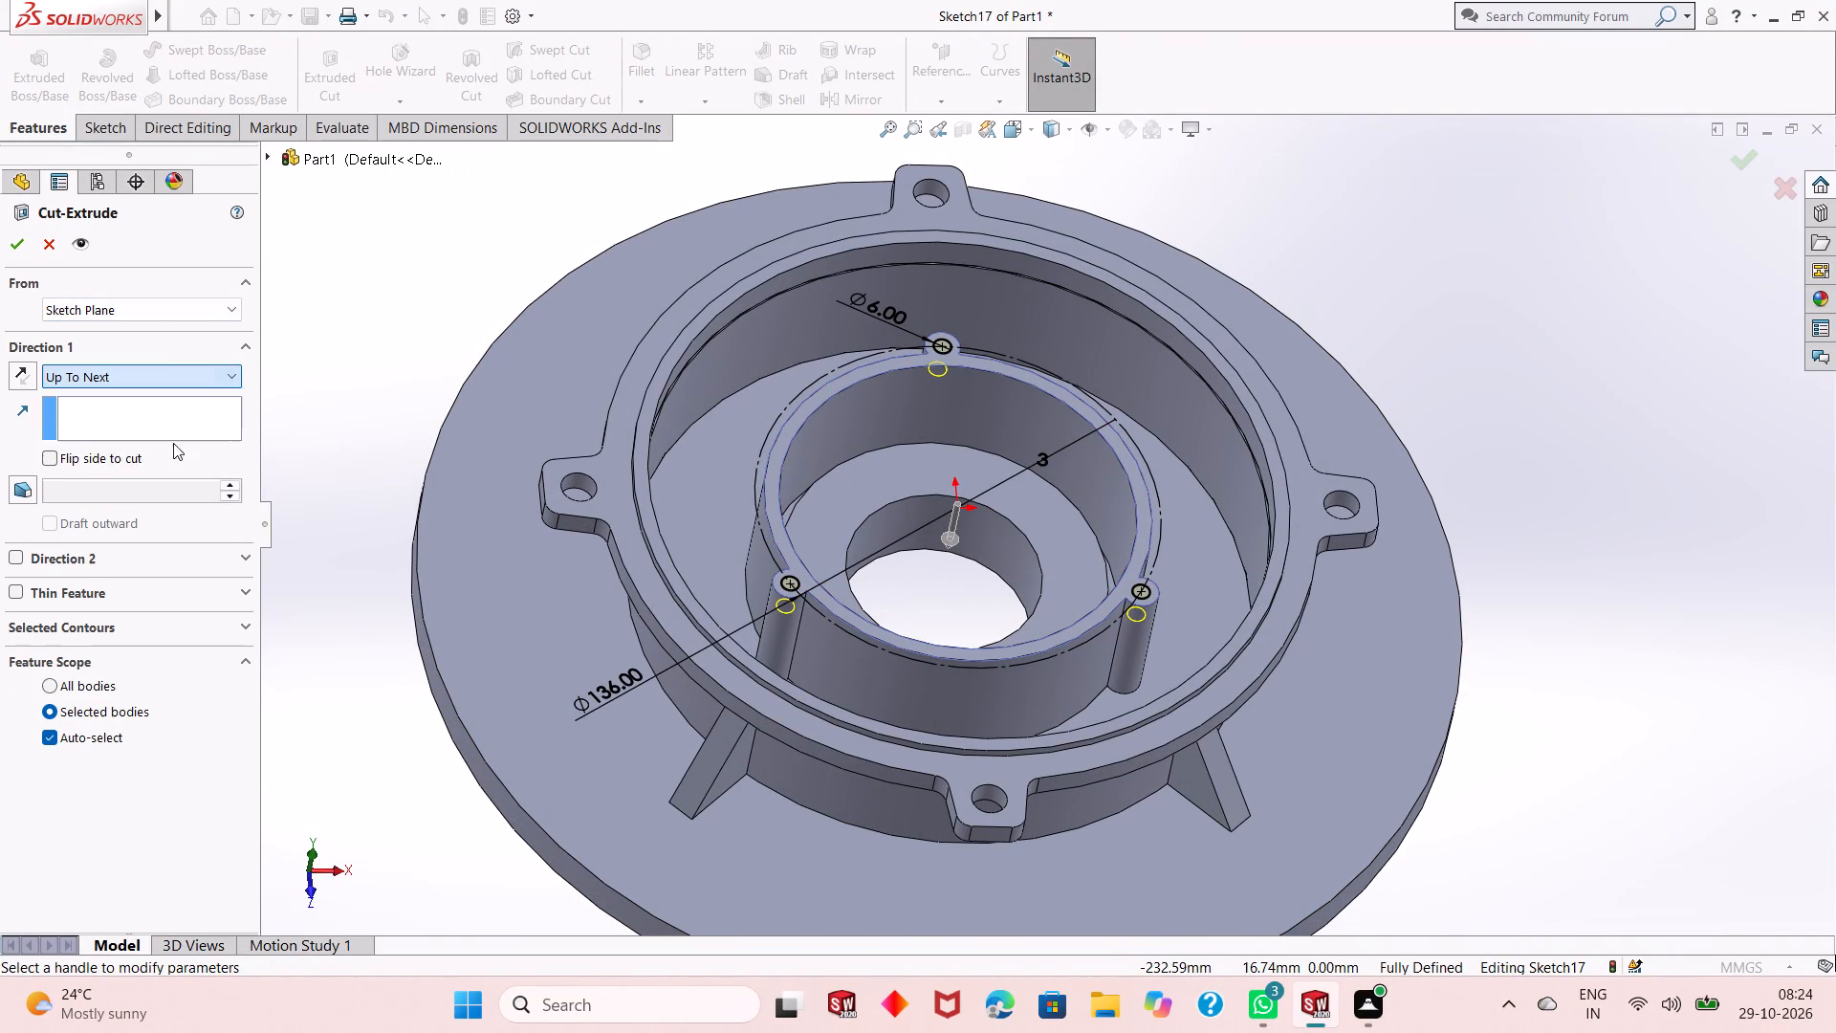
click(19, 251)
click(494, 270)
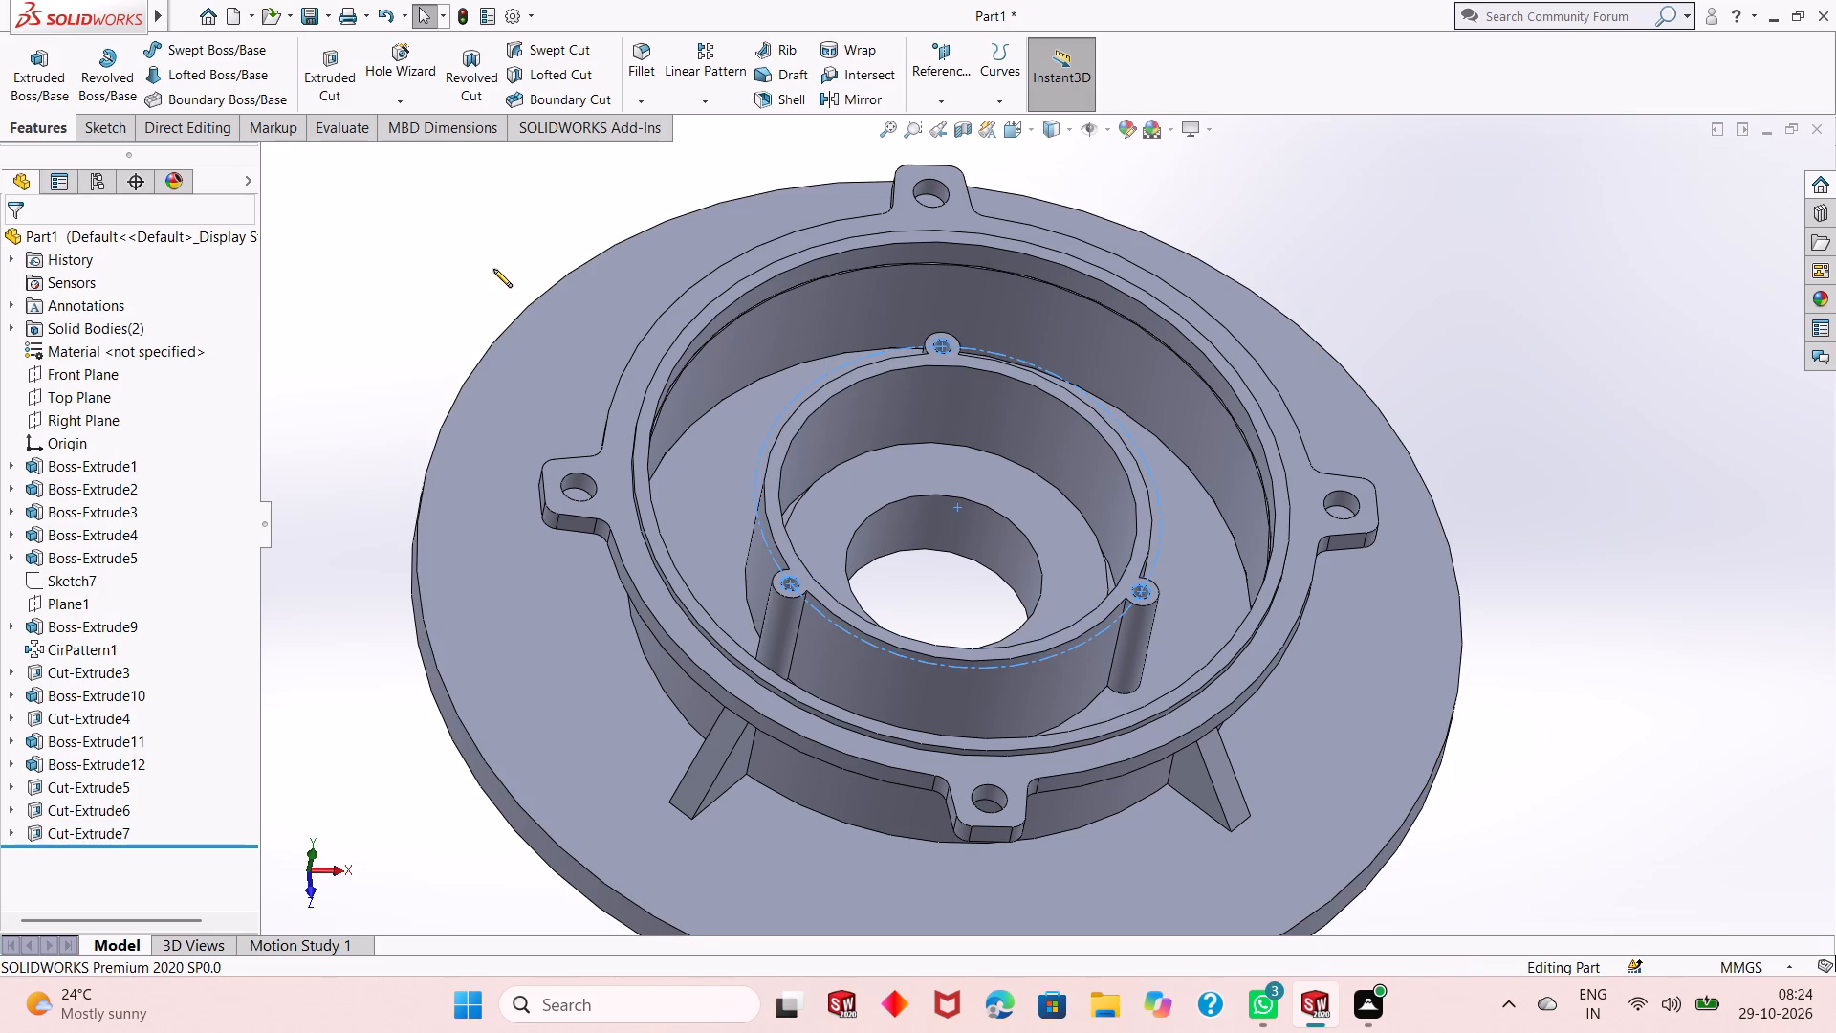
Edit the pillar hole cut to end Up To Surface at the recessed floor face surrounding the inner boss.
middle_drag(1036, 511, 1023, 717)
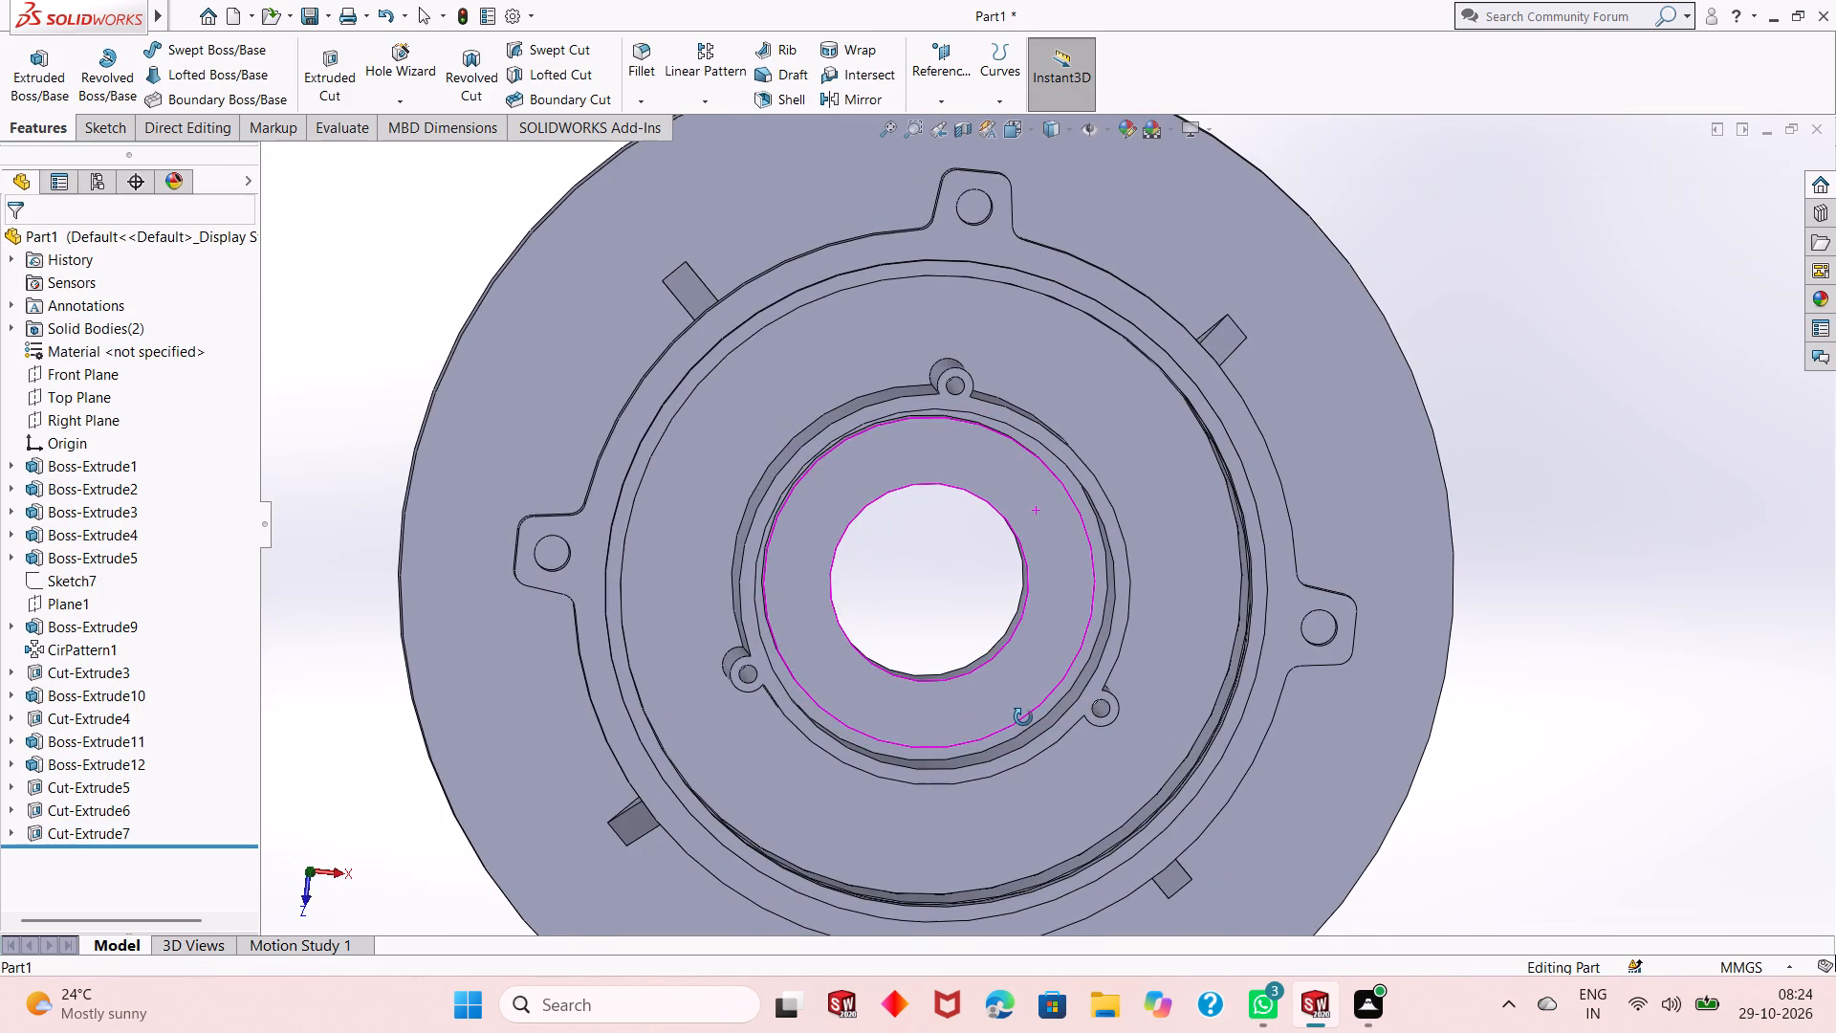
middle_drag(1023, 717, 1045, 479)
middle_drag(958, 825, 994, 557)
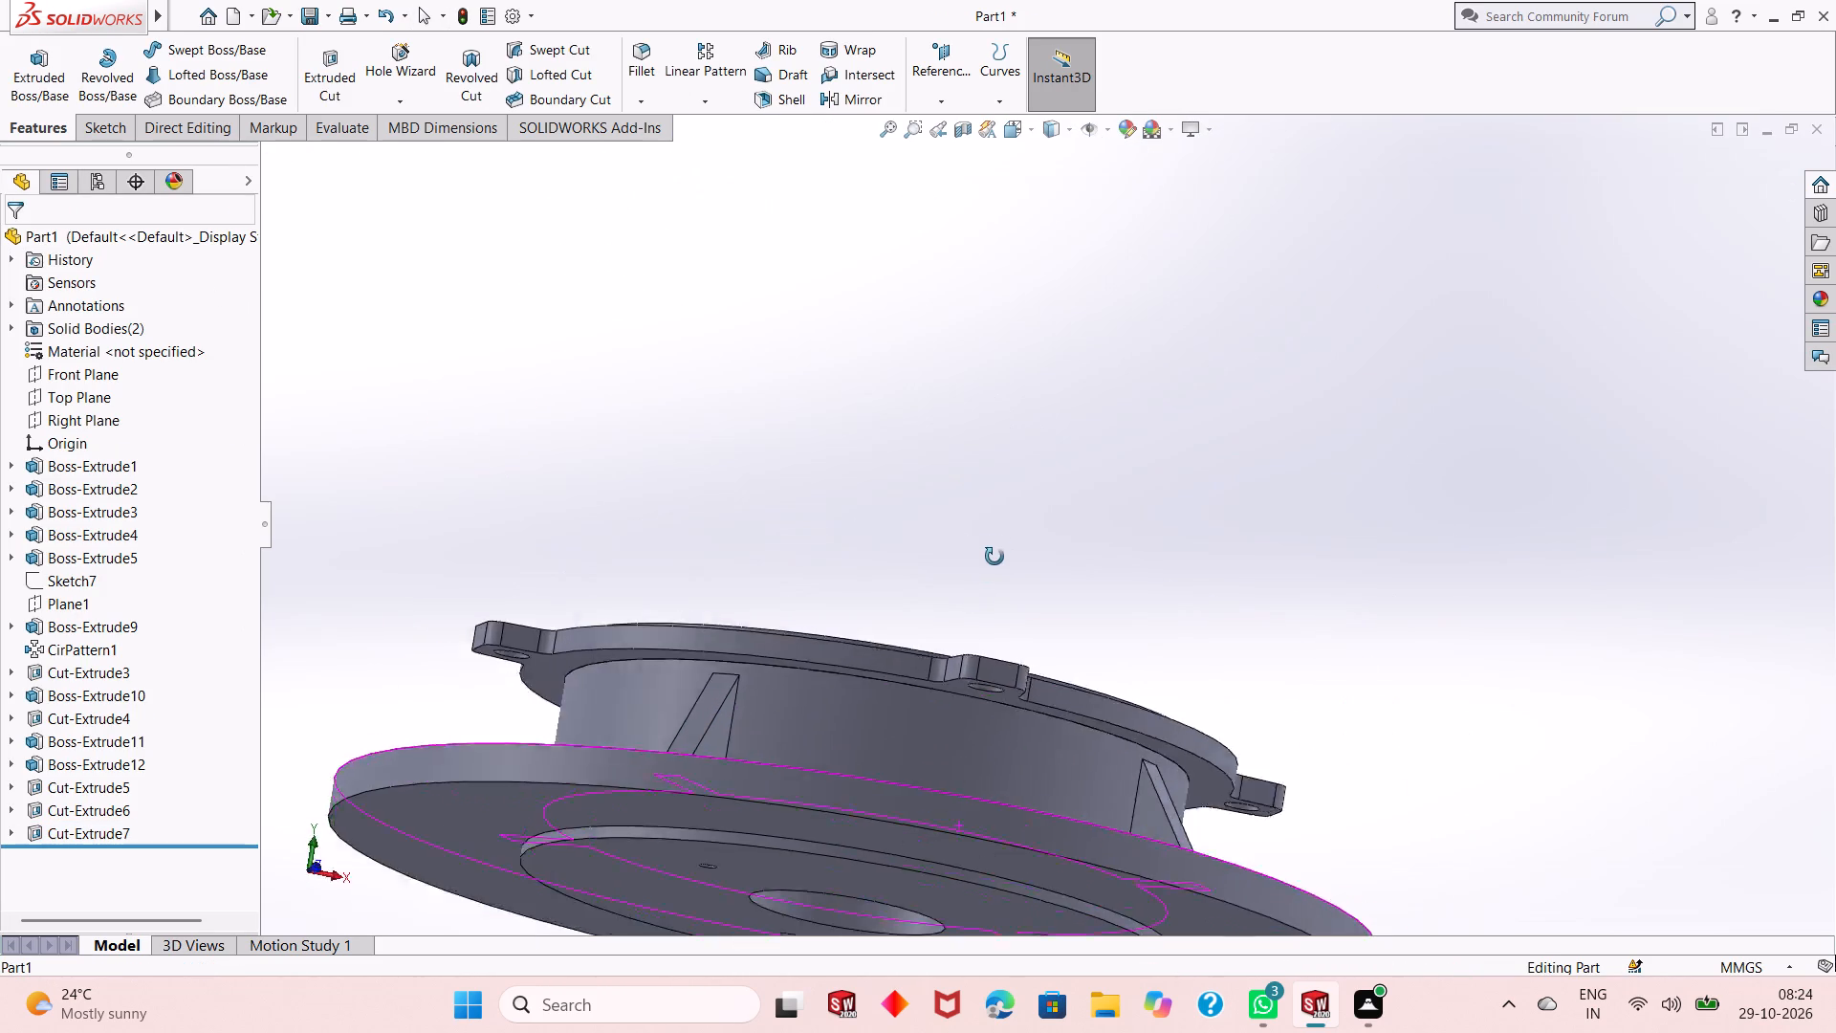
middle_drag(994, 557, 936, 822)
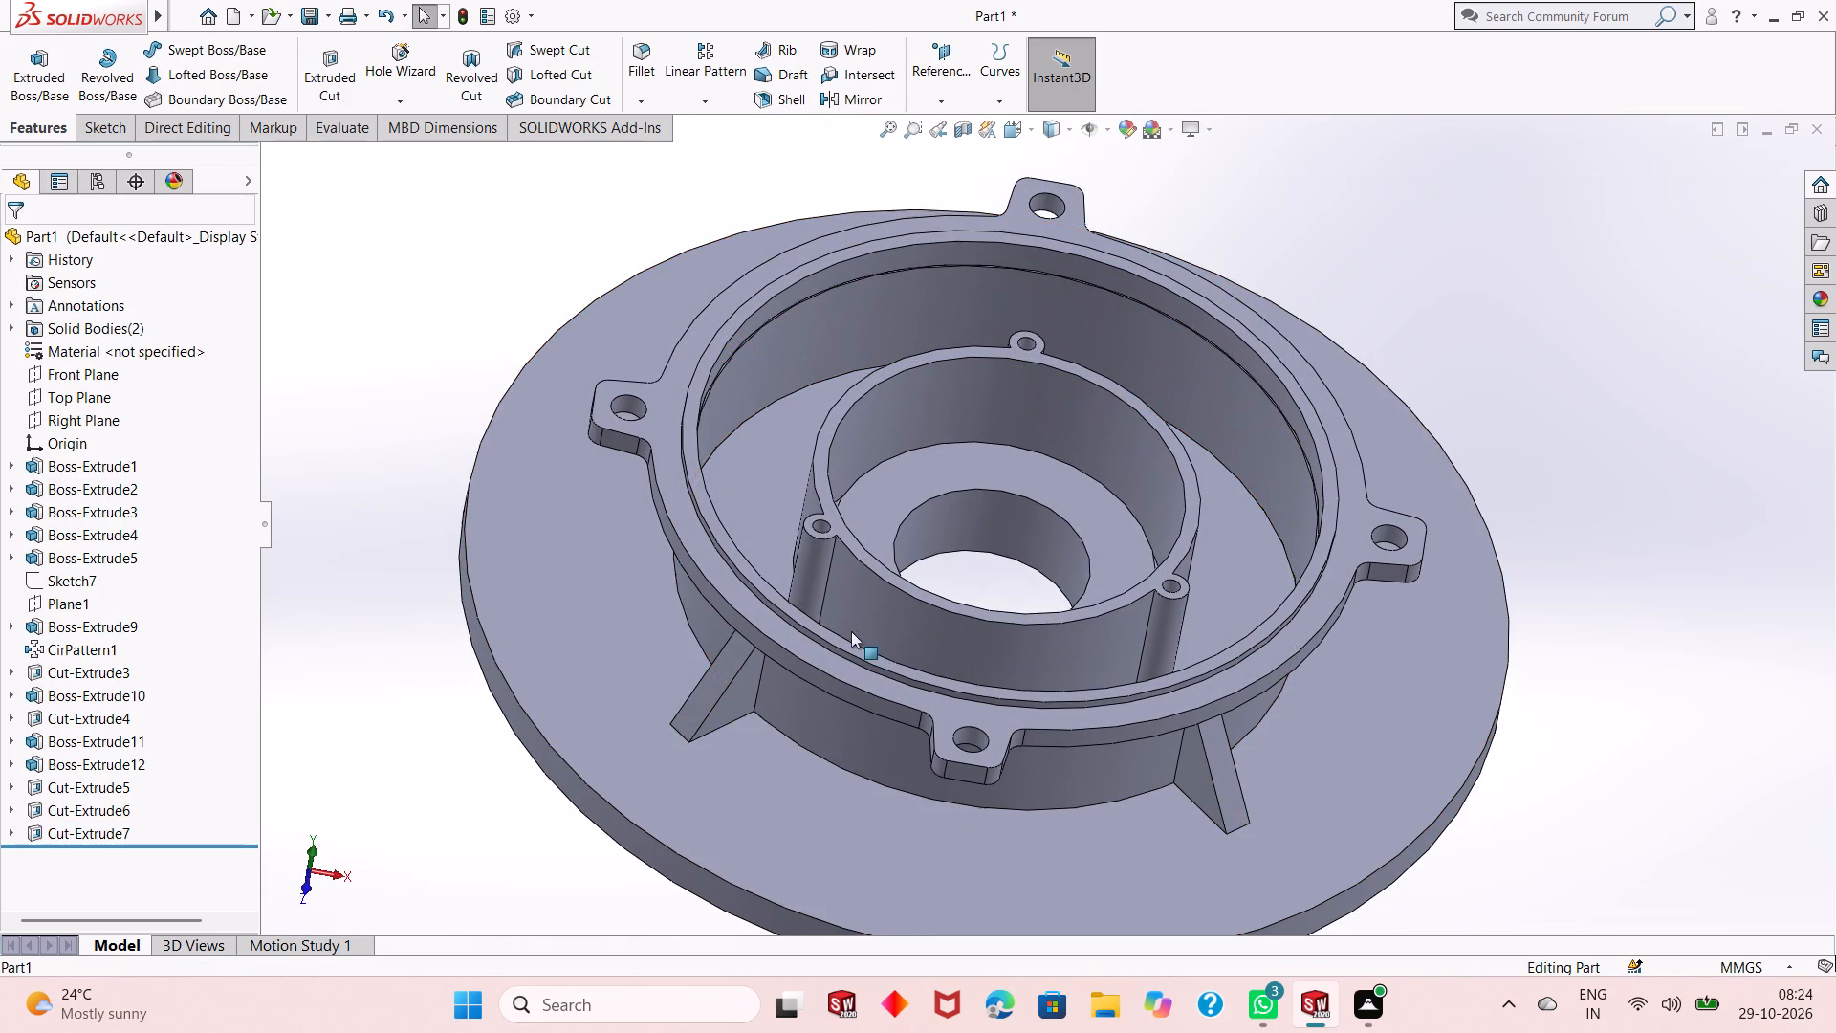
middle_drag(841, 611, 836, 622)
key(Escape)
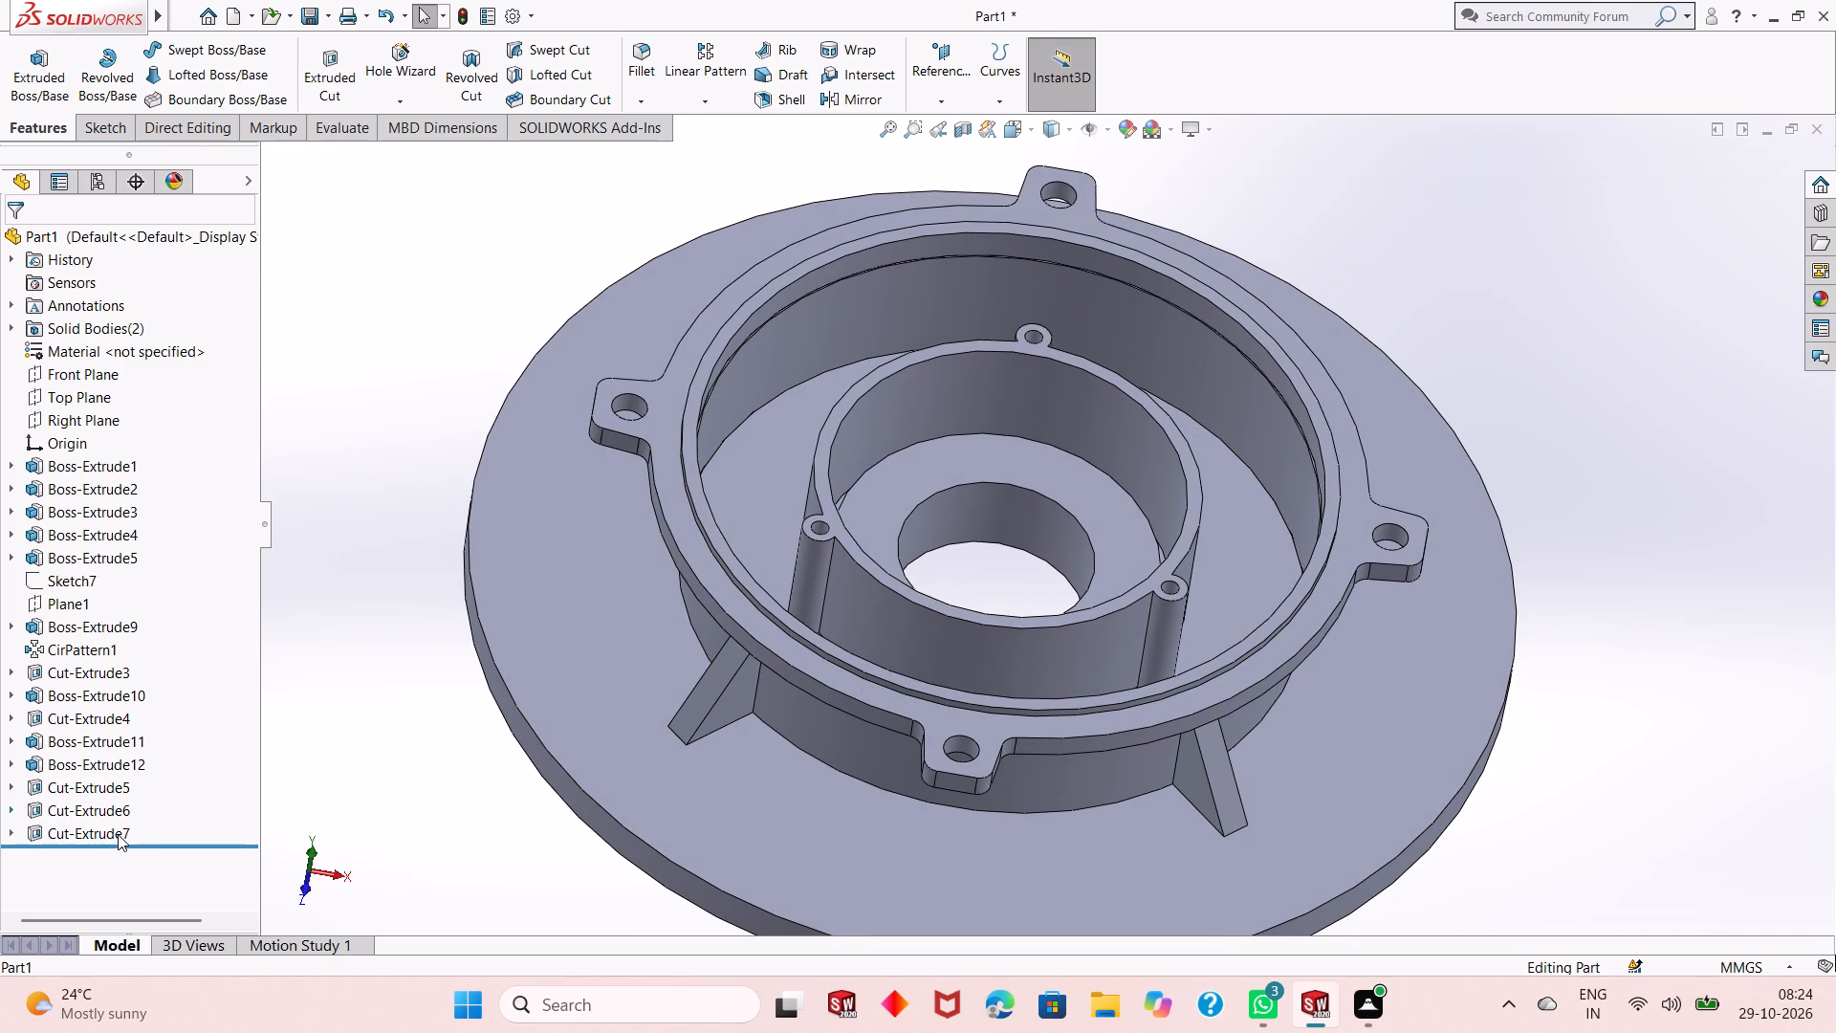
click(119, 835)
click(132, 783)
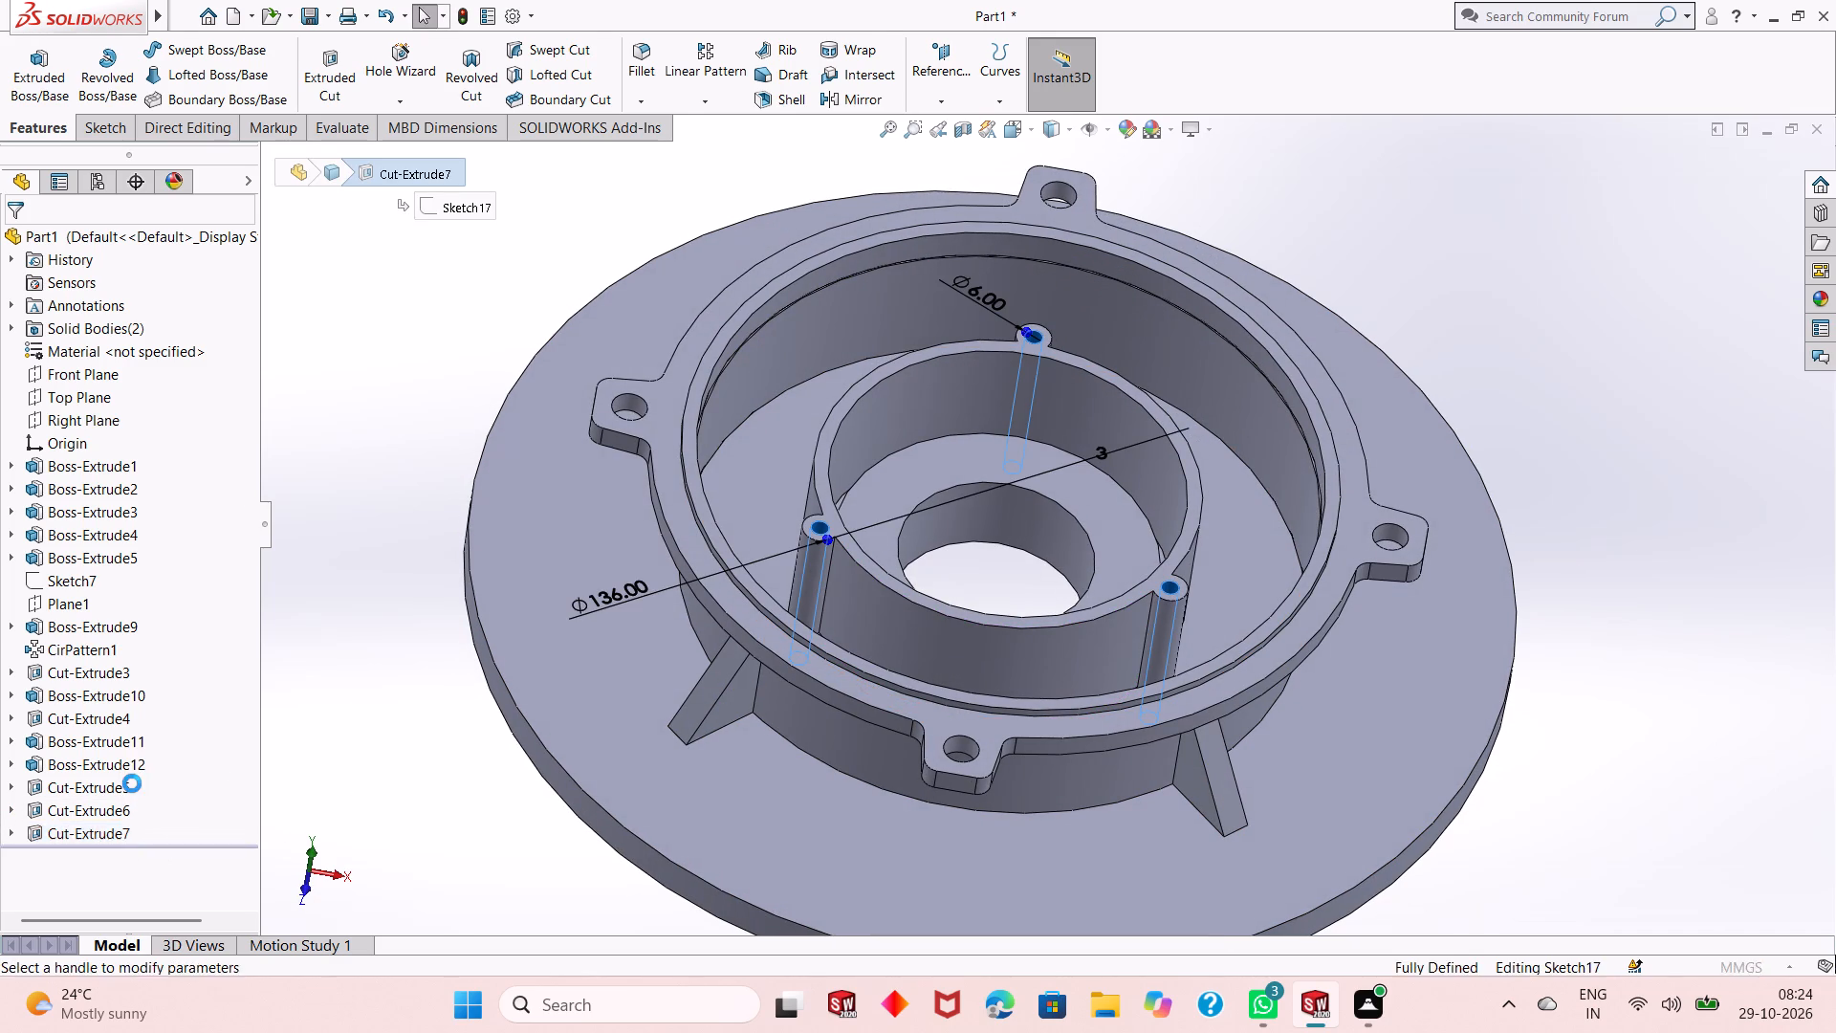
middle_drag(872, 738, 847, 792)
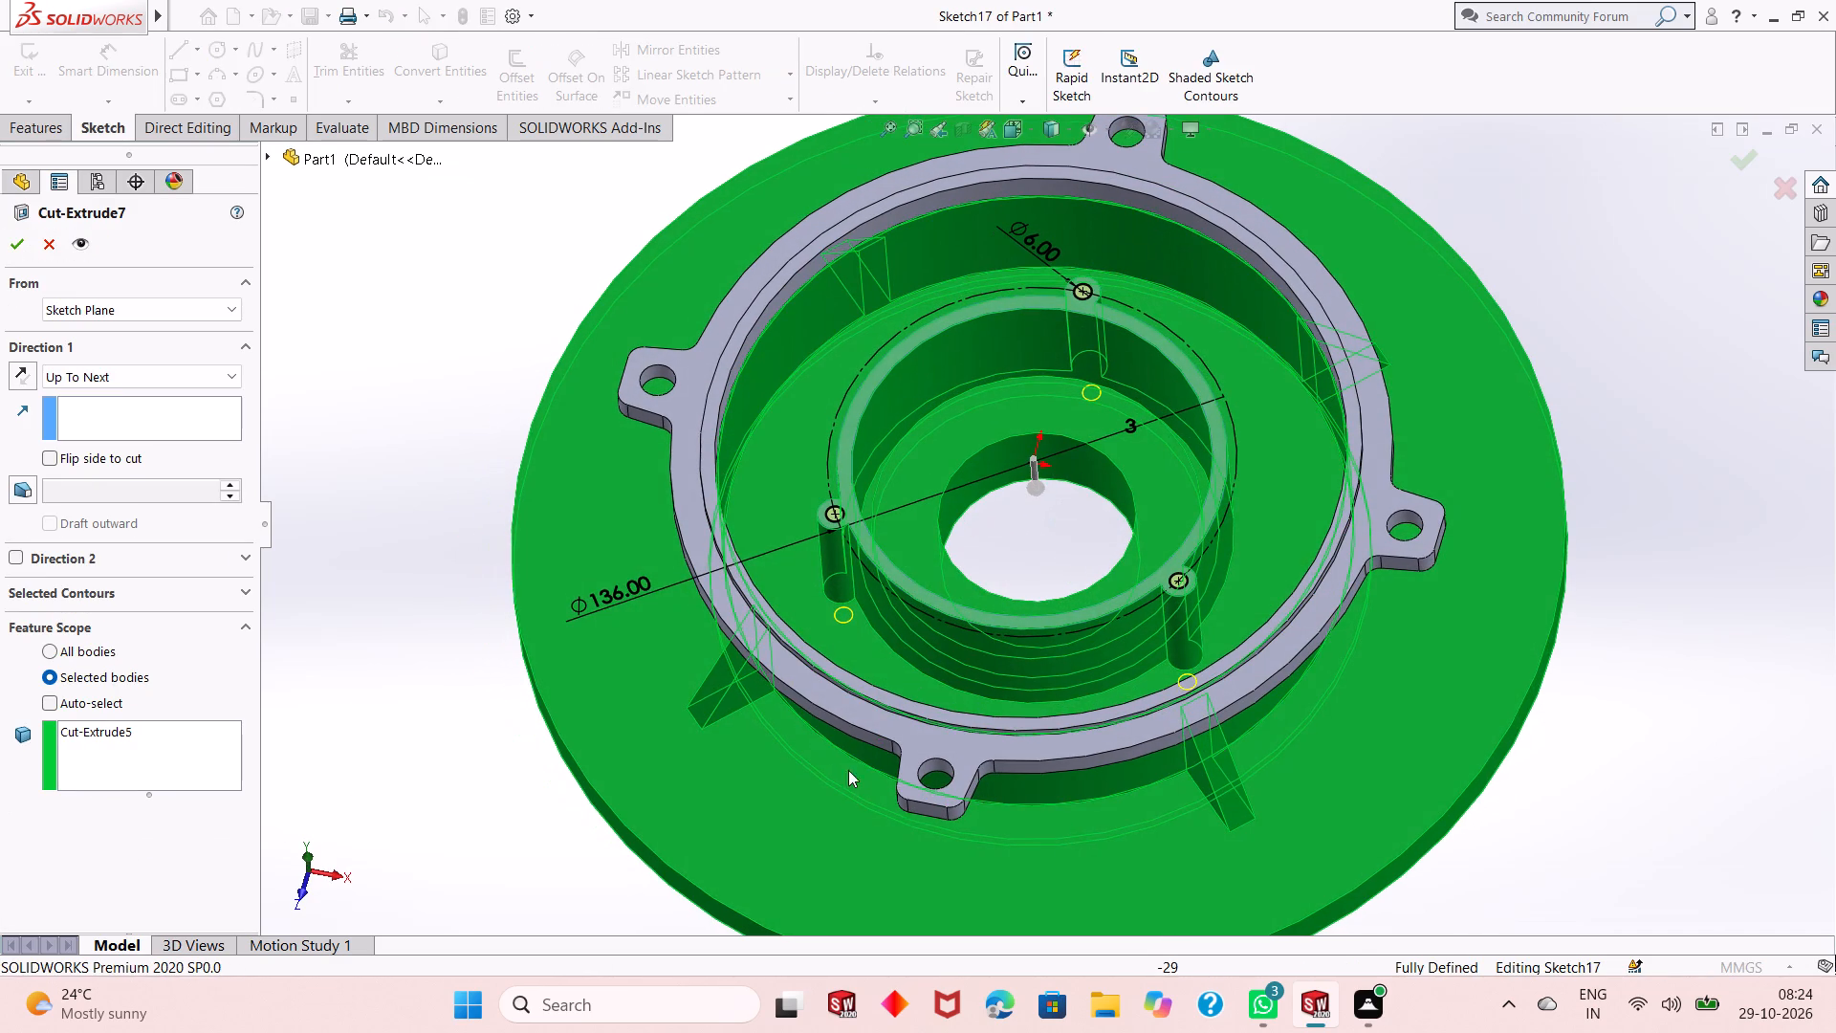
click(174, 374)
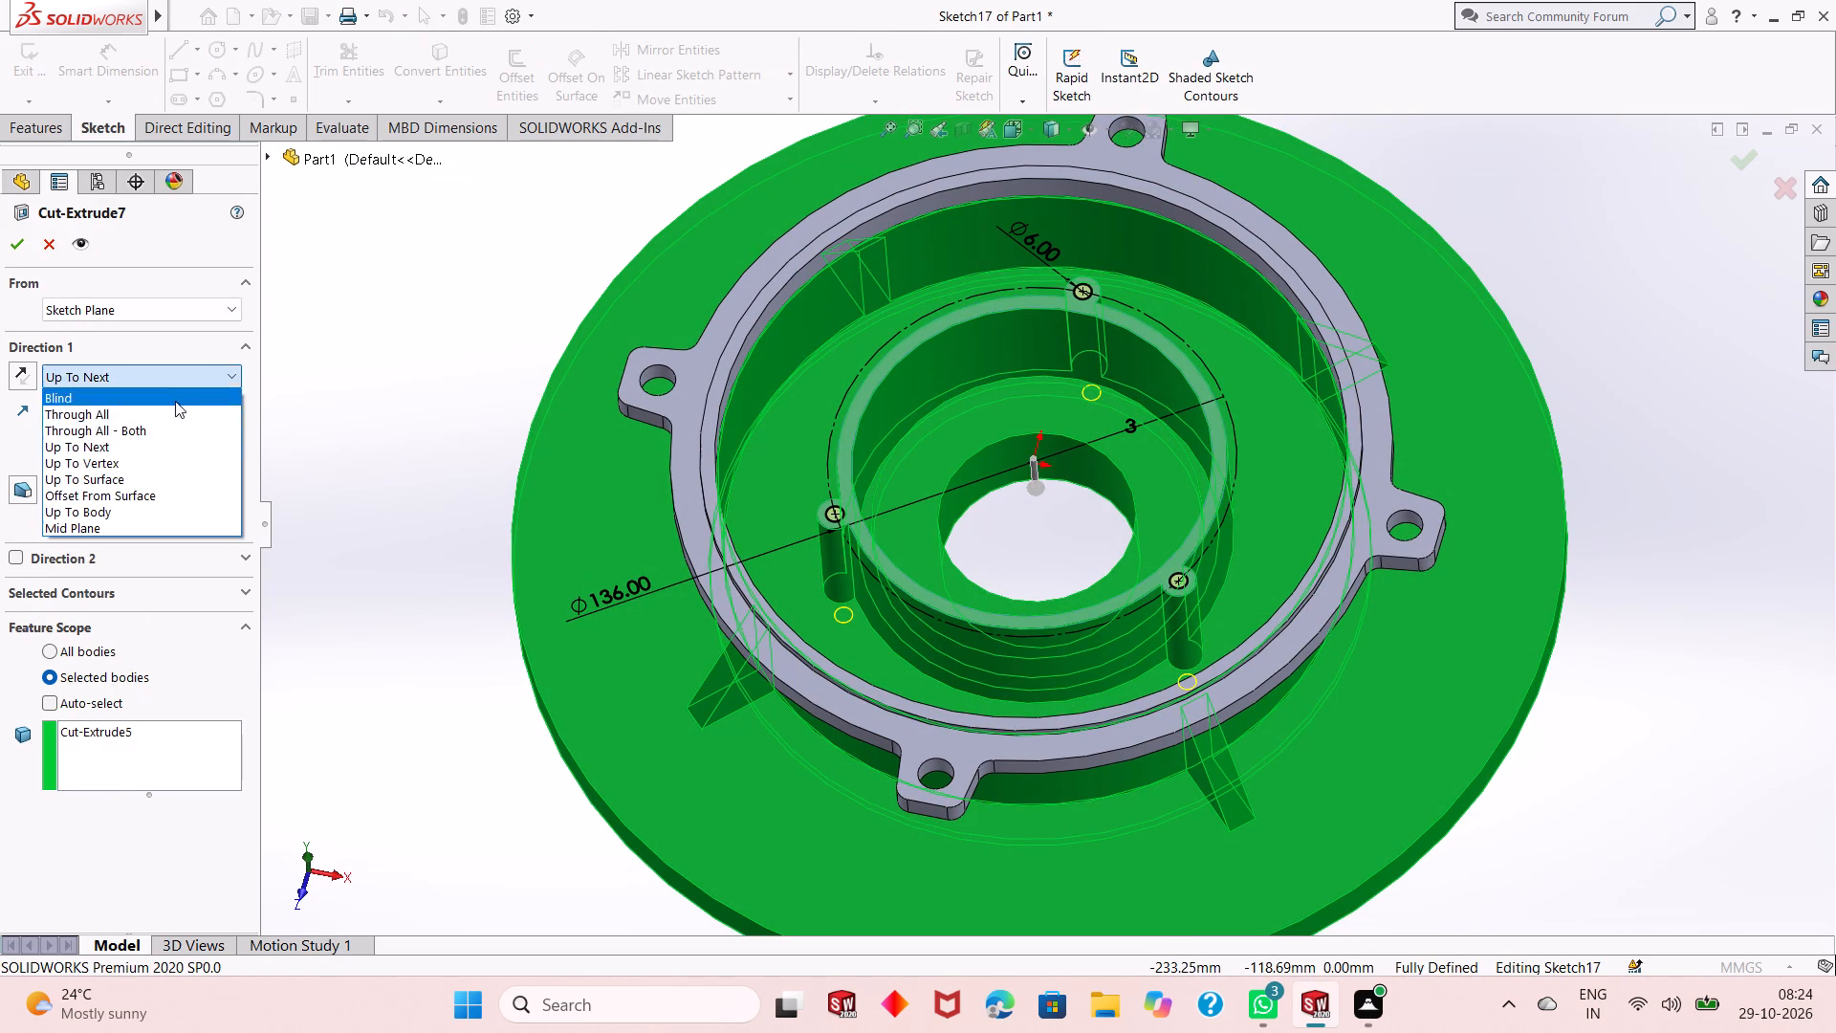
click(175, 477)
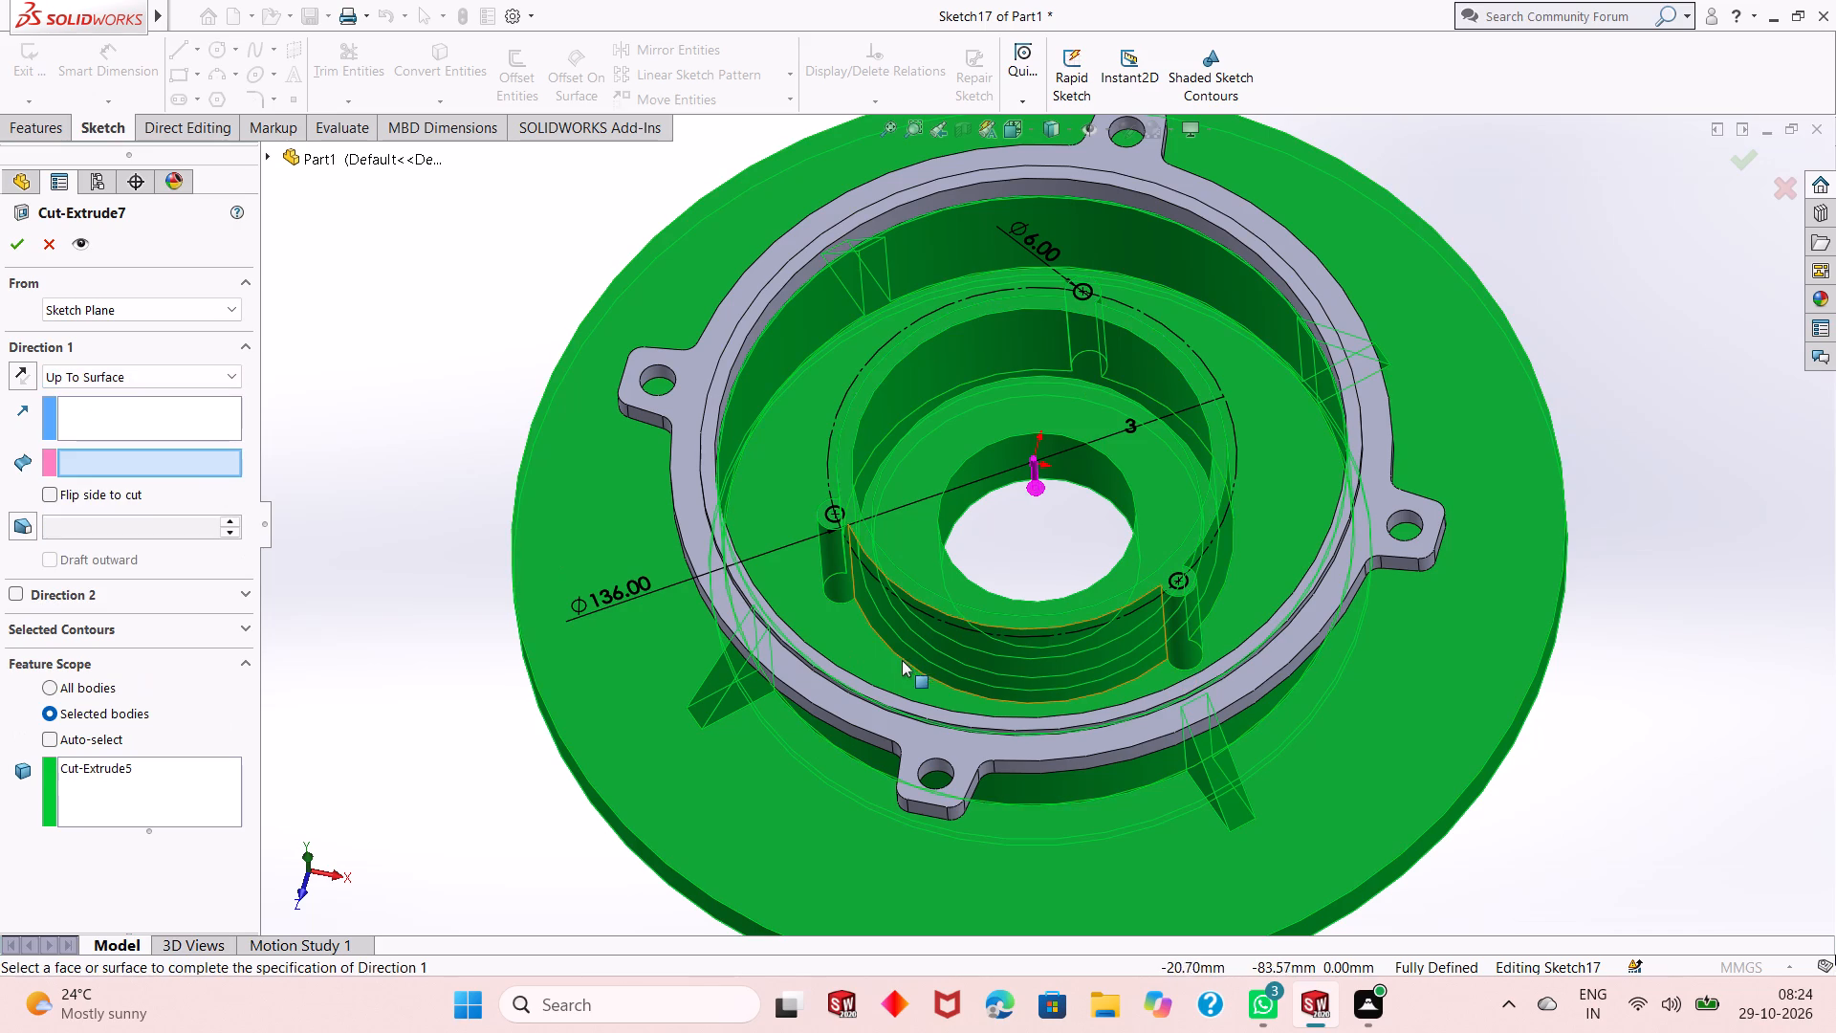
click(867, 663)
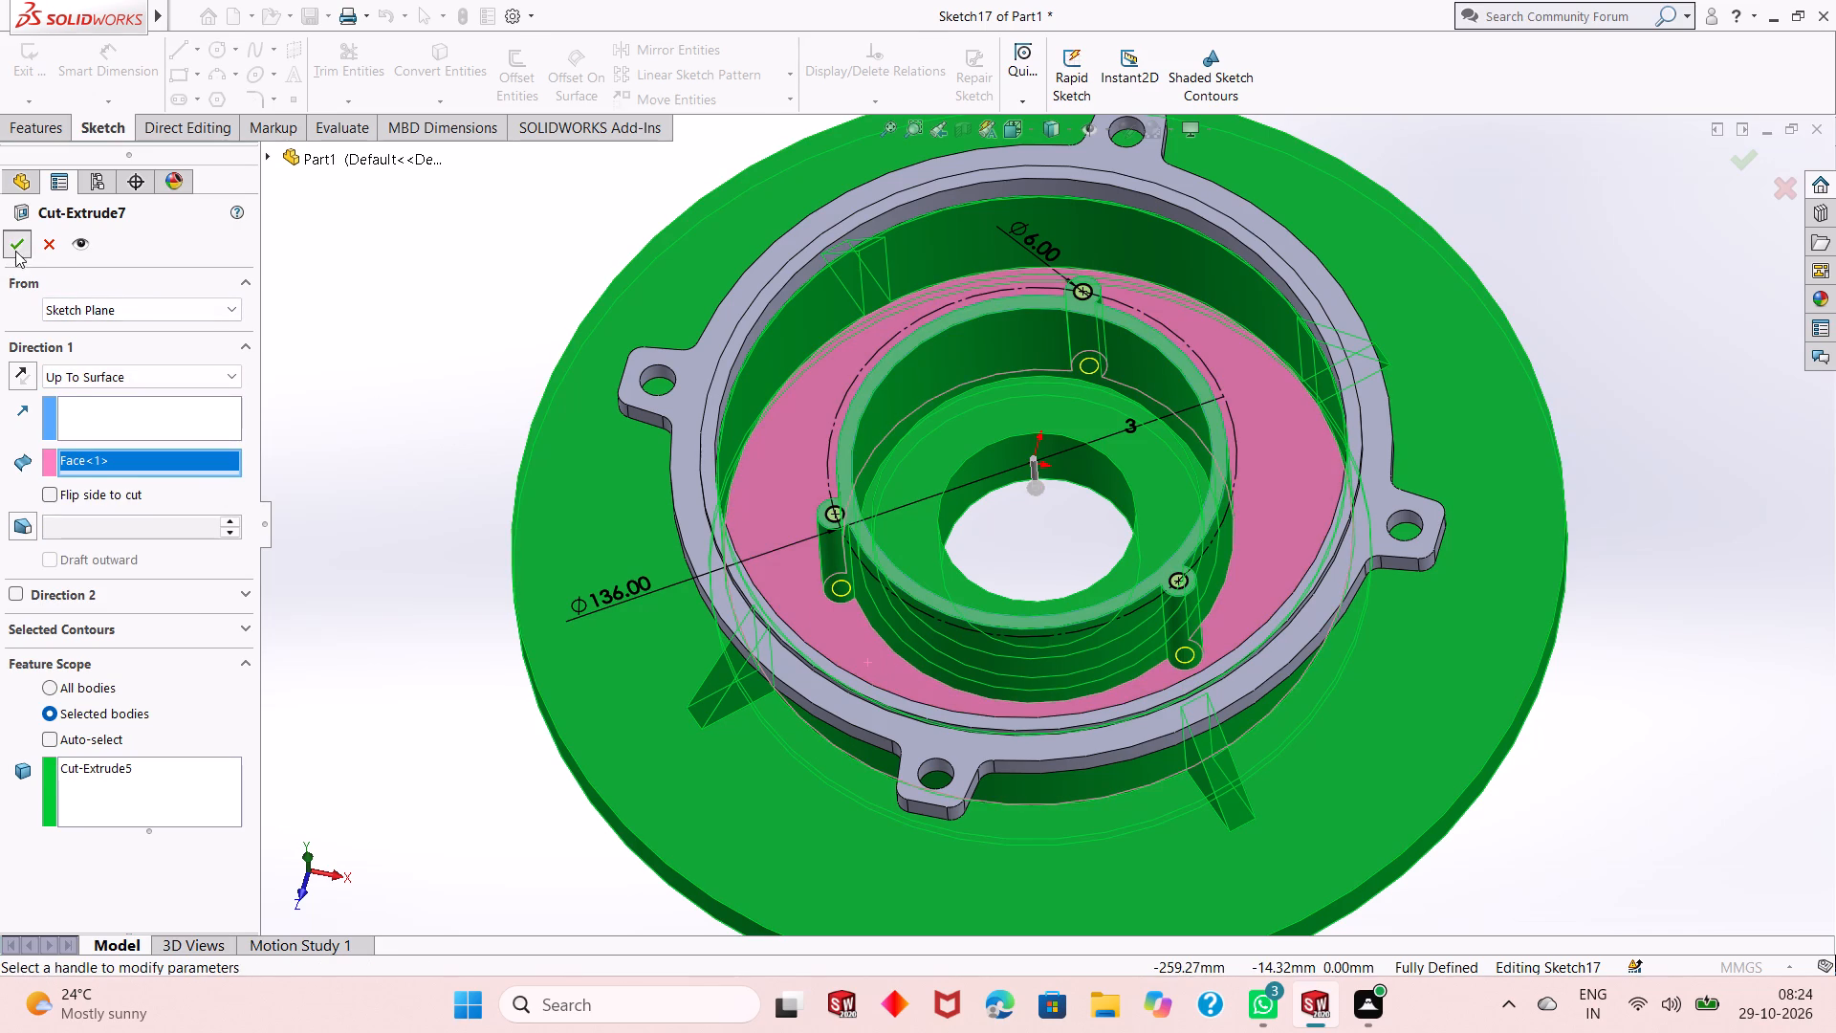
click(15, 251)
Start a new sketch on the upper face of the large base disc, viewed square-on.
middle_drag(1008, 680, 1017, 855)
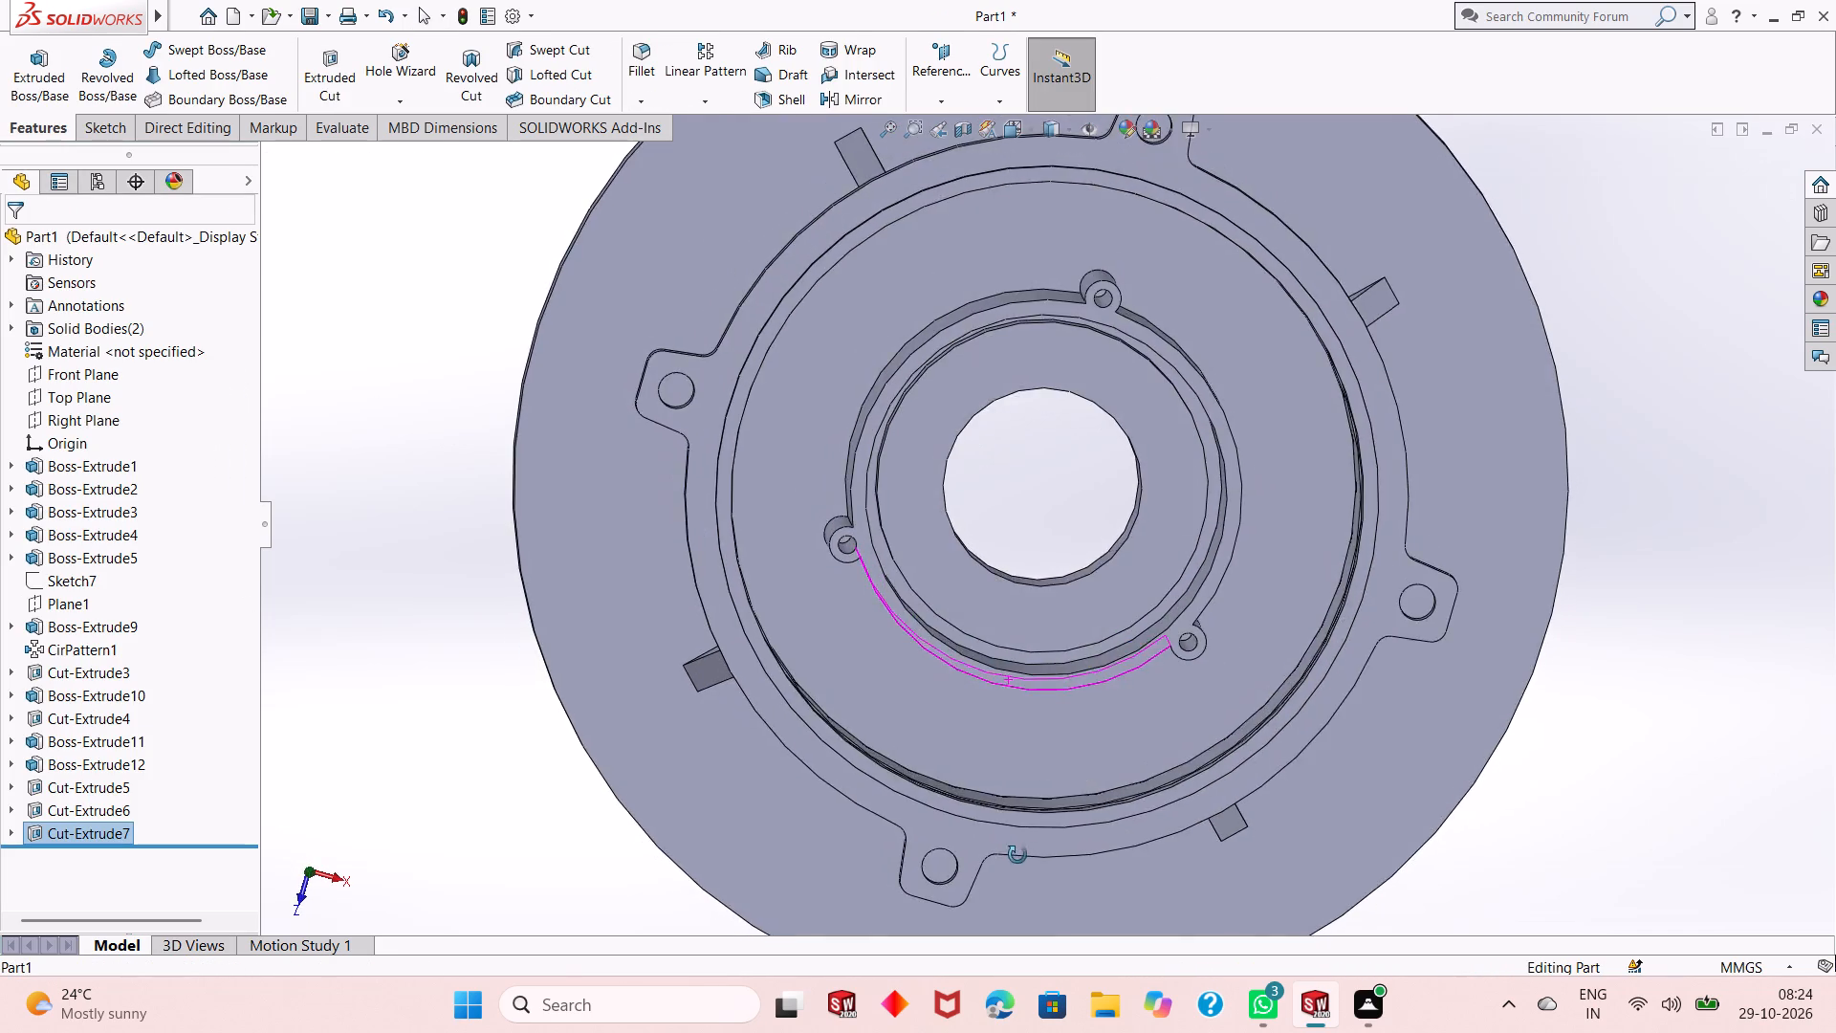
middle_drag(1017, 855, 1030, 515)
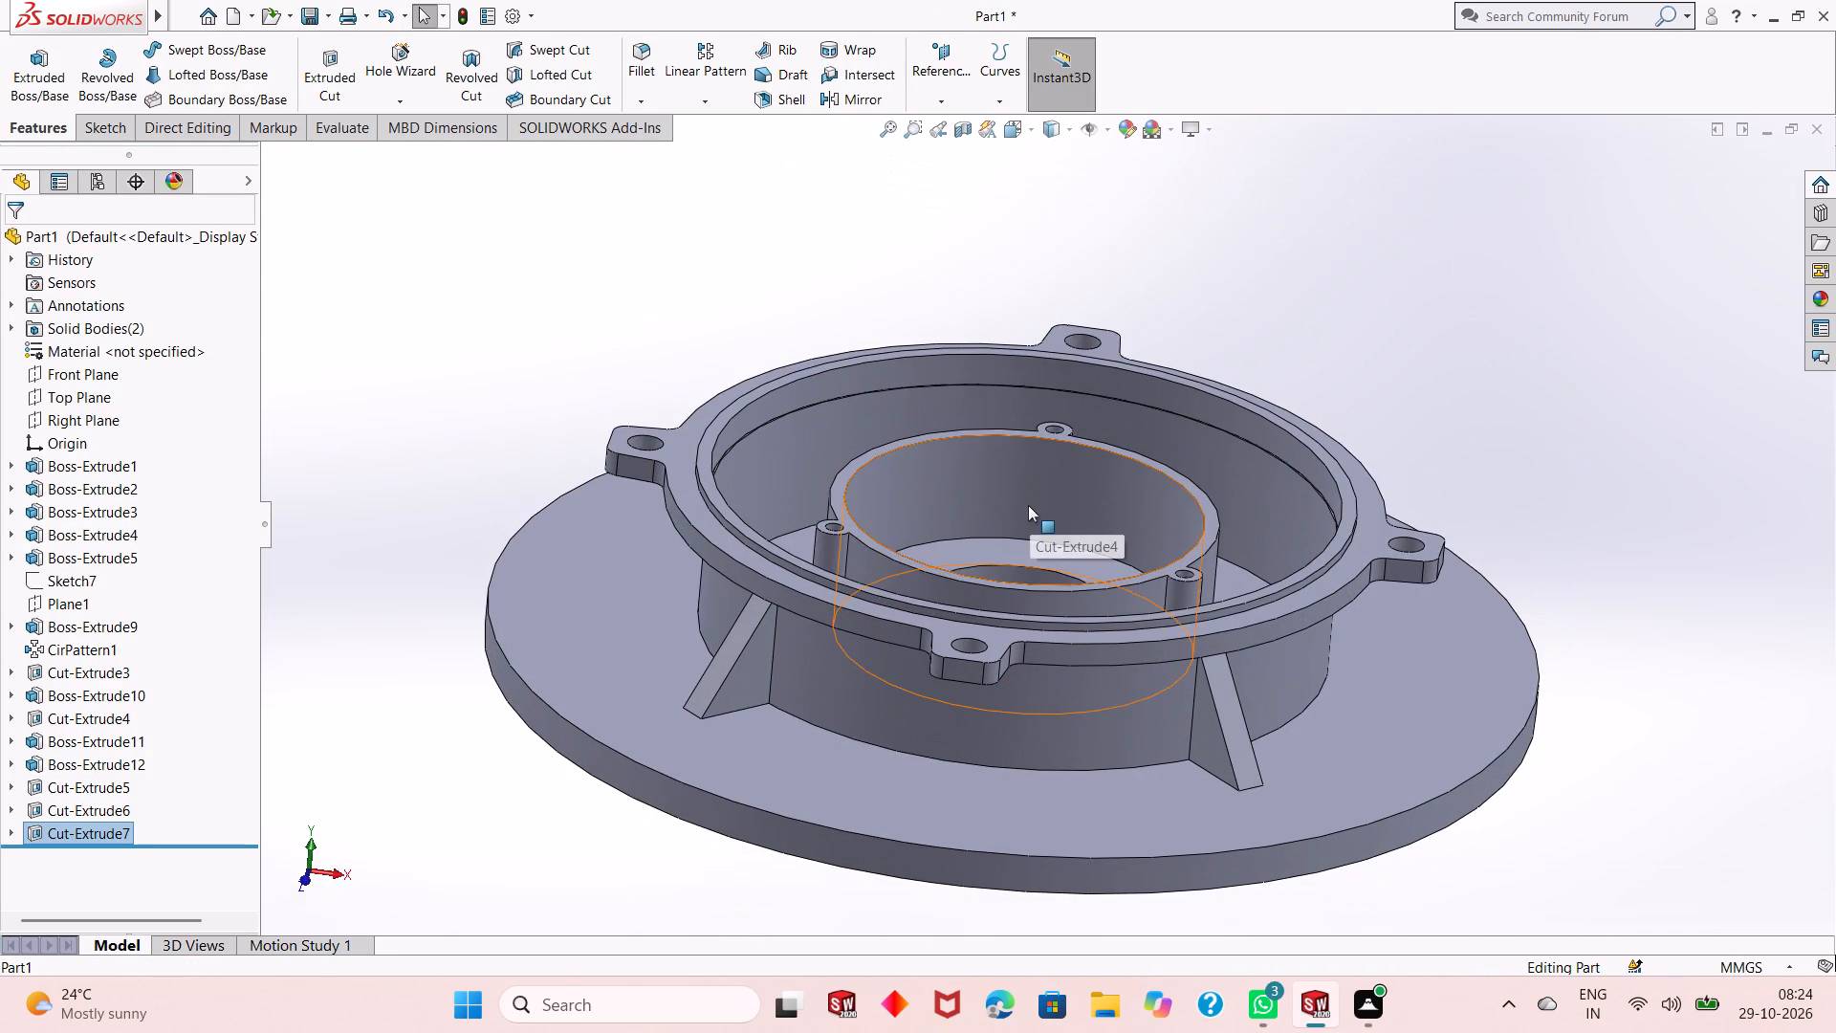
middle_drag(1028, 505, 1026, 577)
scroll(1026, 577, up, 1)
click(1022, 811)
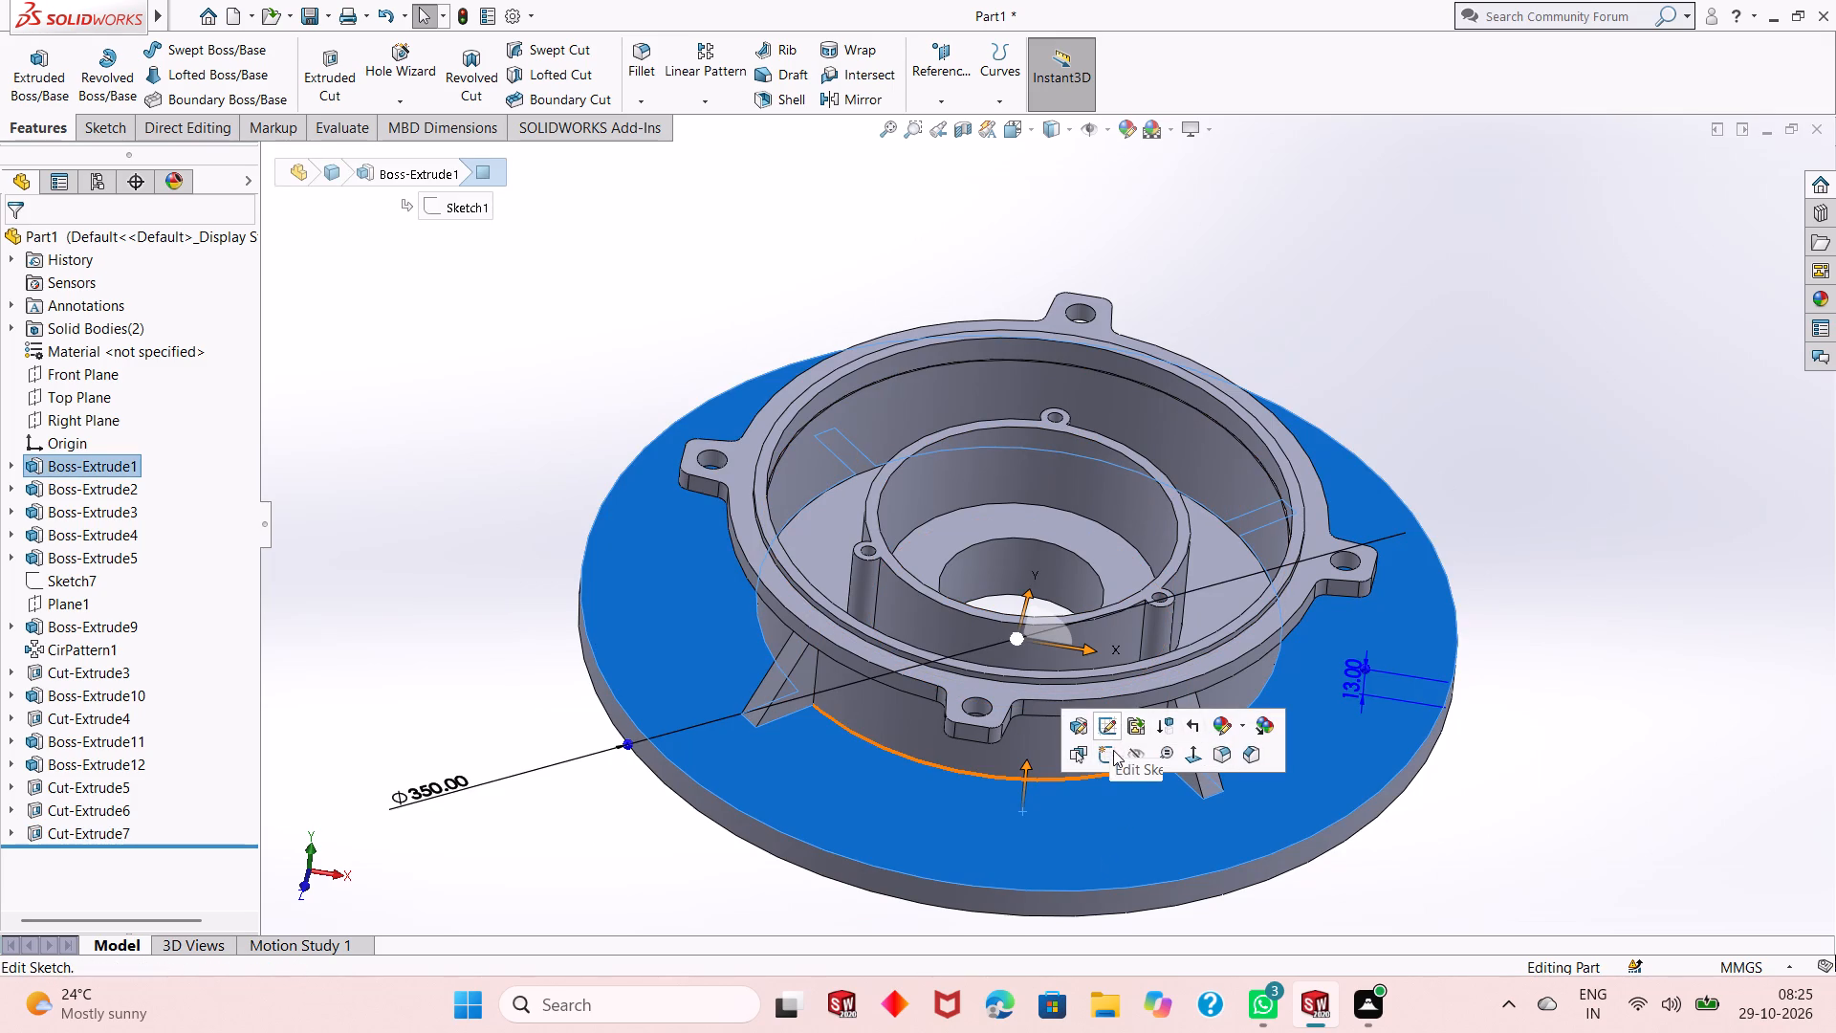
click(1113, 758)
key(Escape)
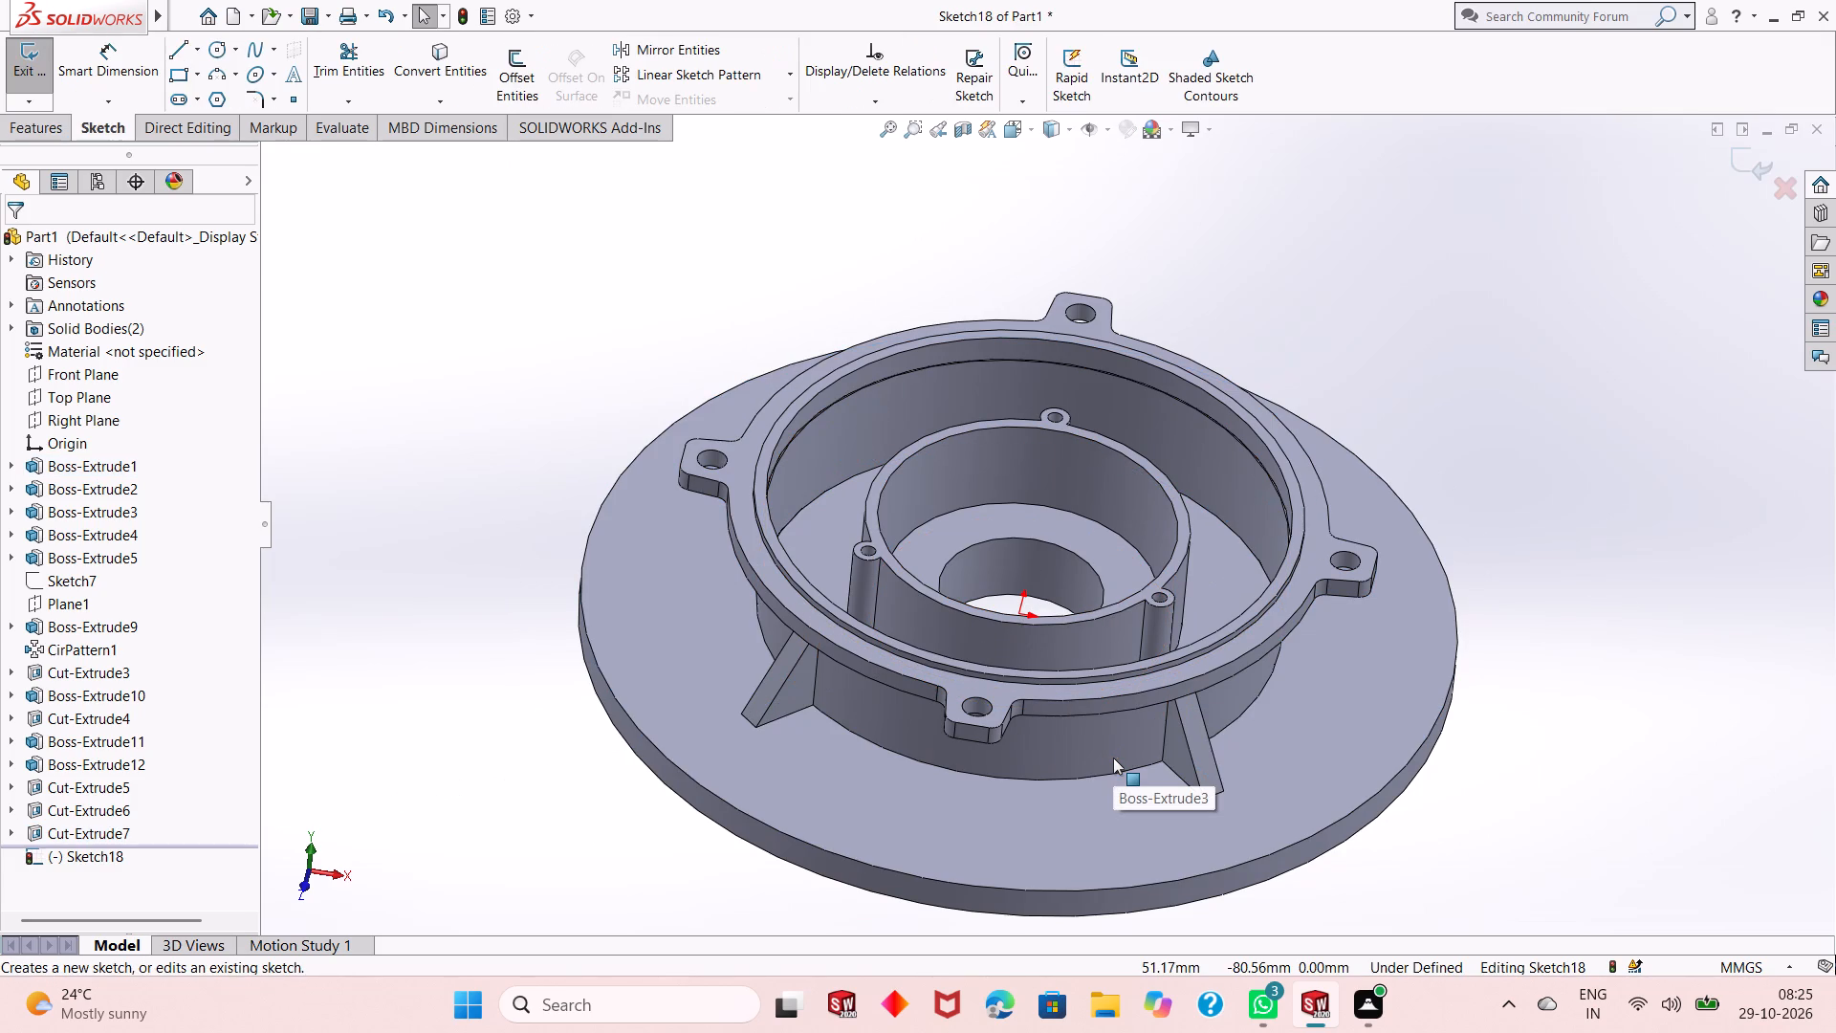
key(ctrl+8)
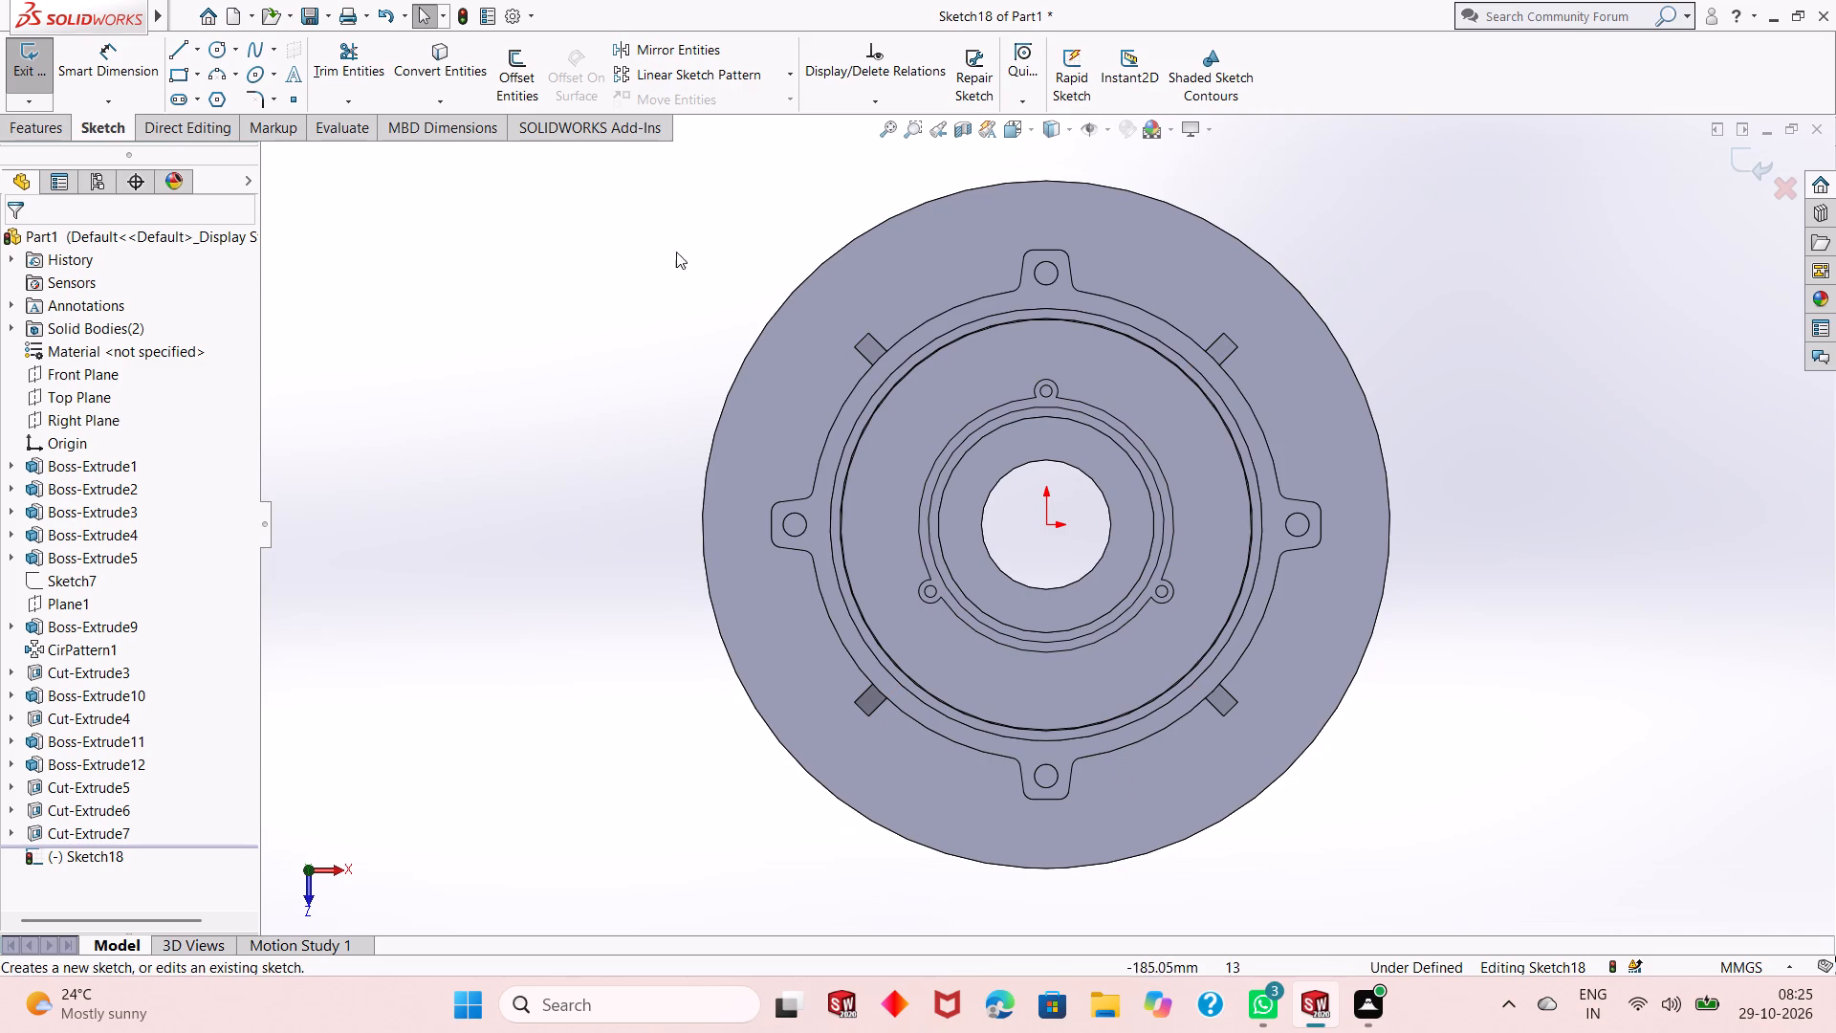
Sketch a circle with a 160 mm radius centred on the origin of the base disc.
click(219, 55)
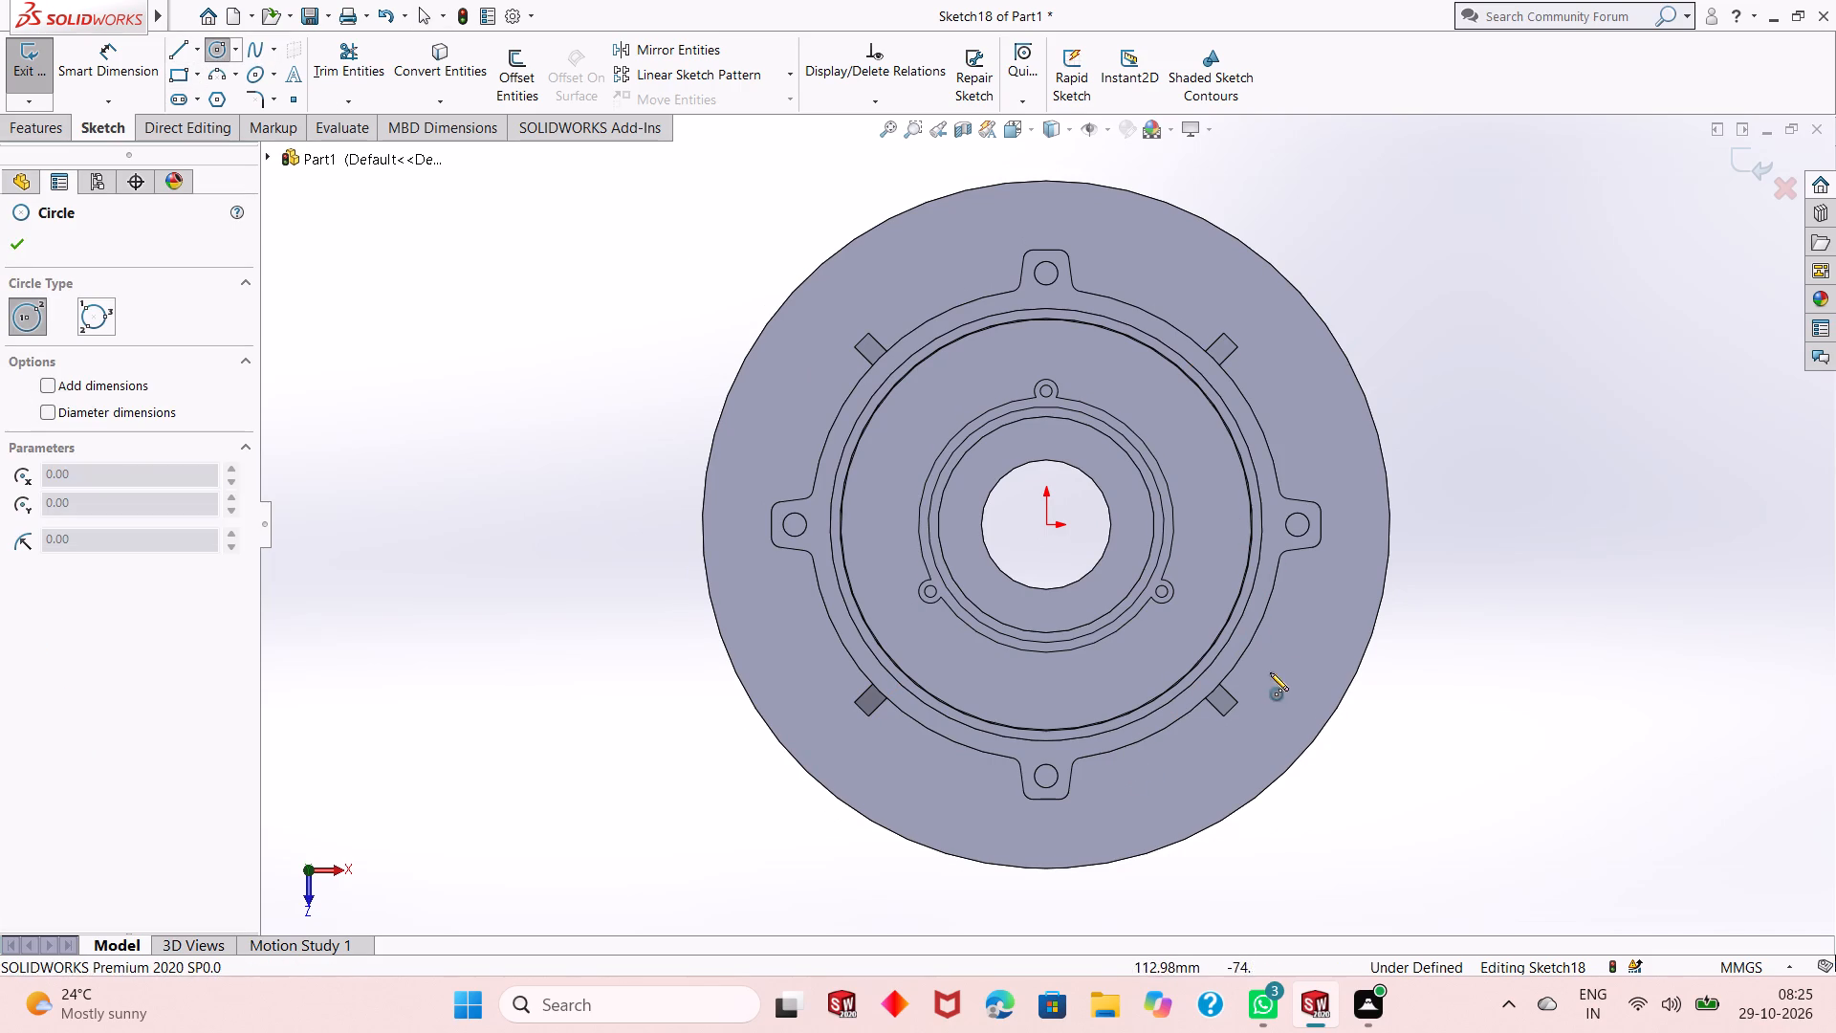
click(1051, 522)
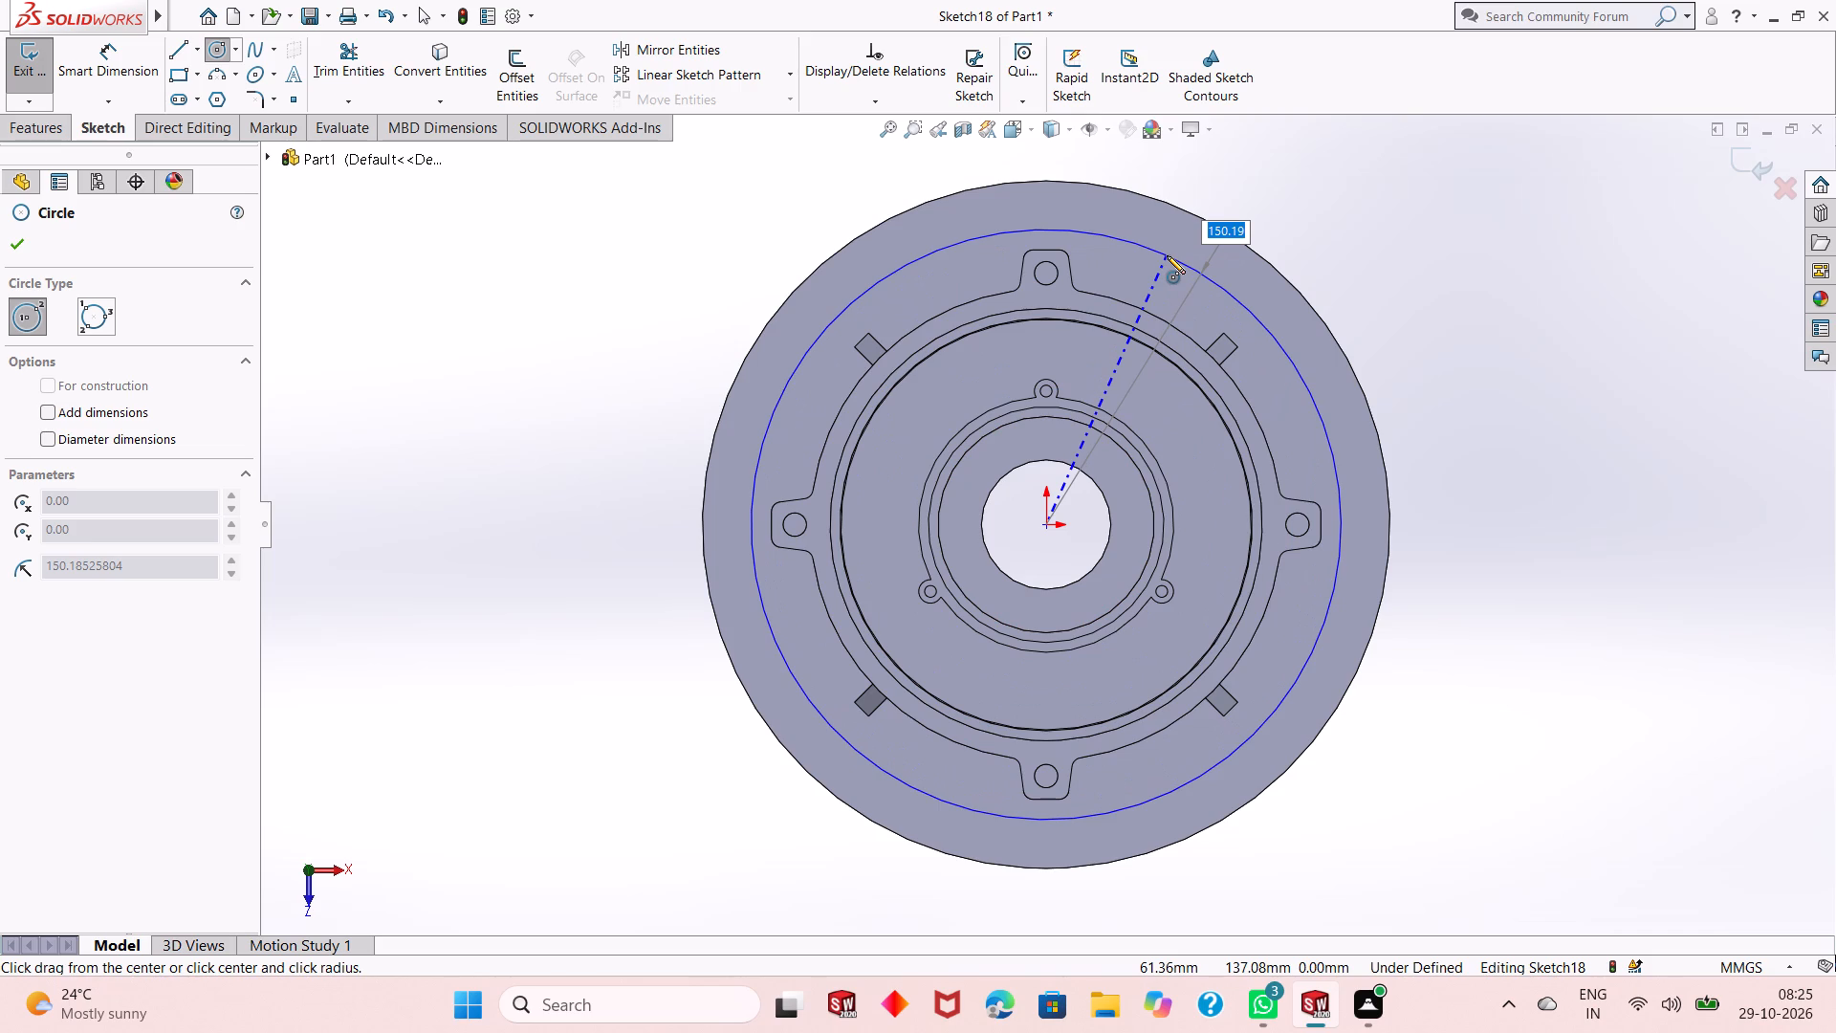
text(160)
key(Return)
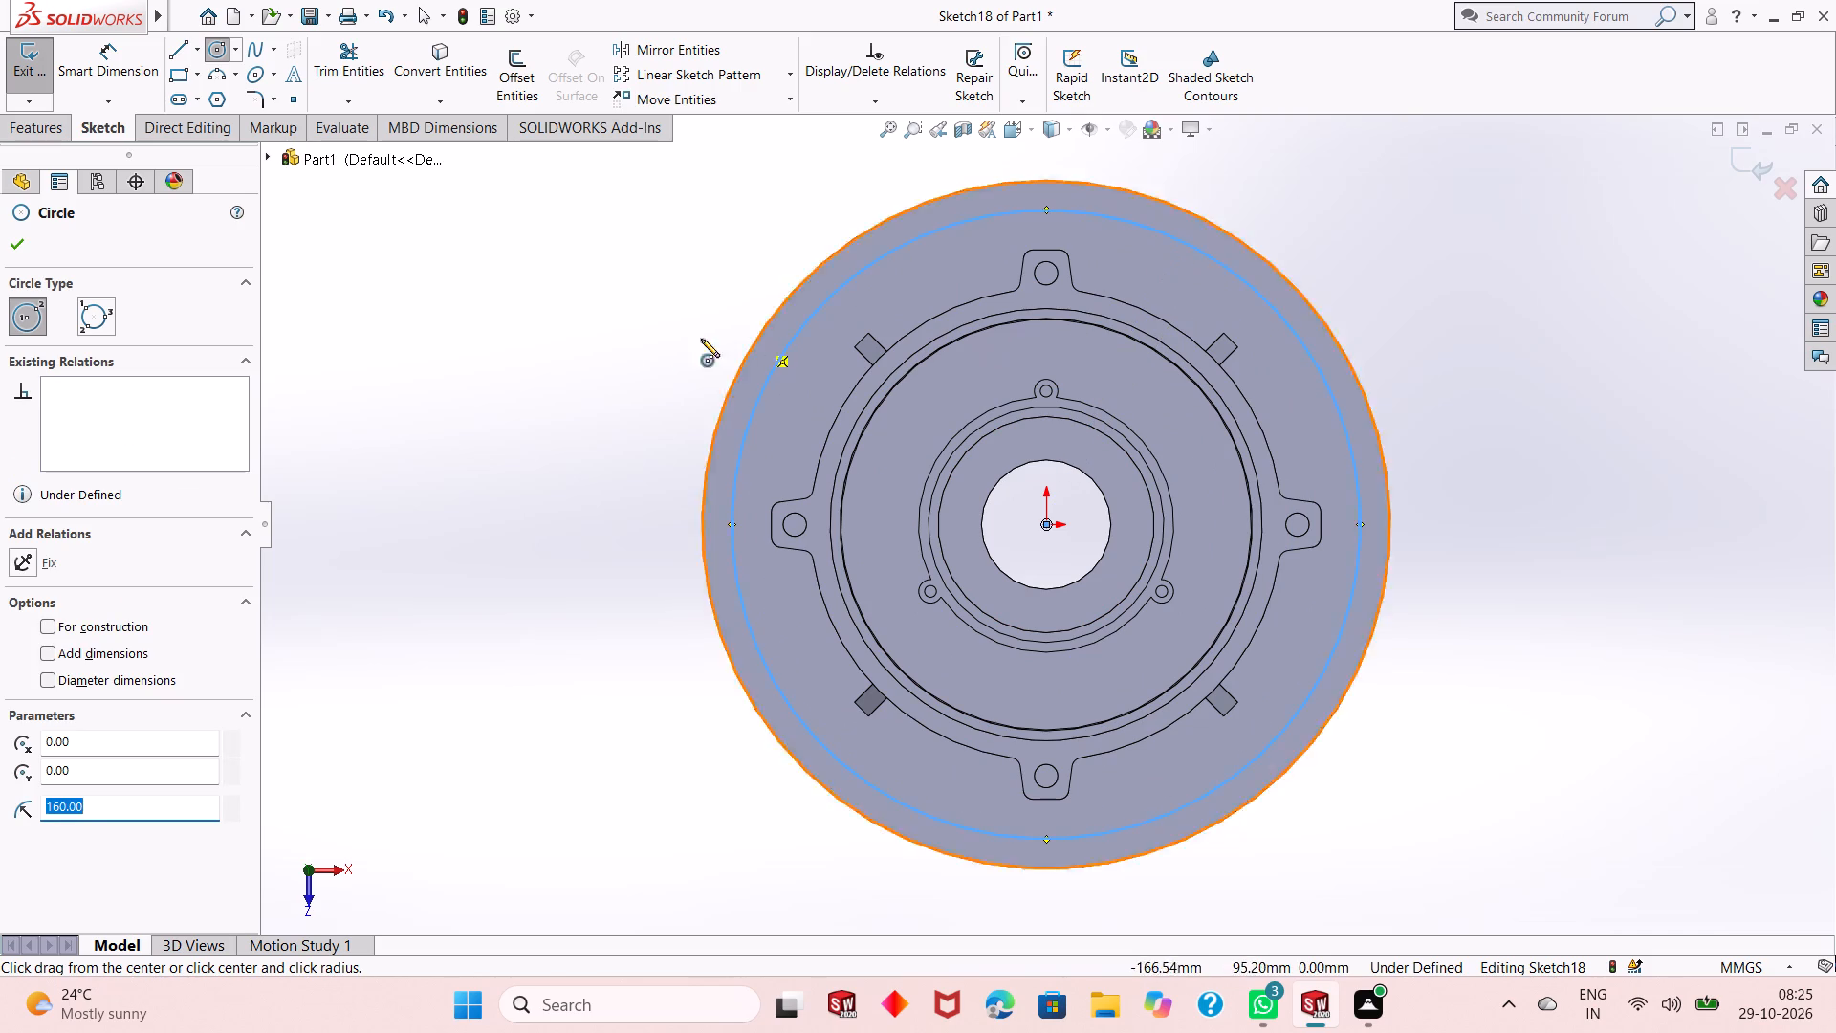
Dimension the diameter of the large circle on the base disc, accepting 320 mm.
right_click(527, 313)
click(540, 319)
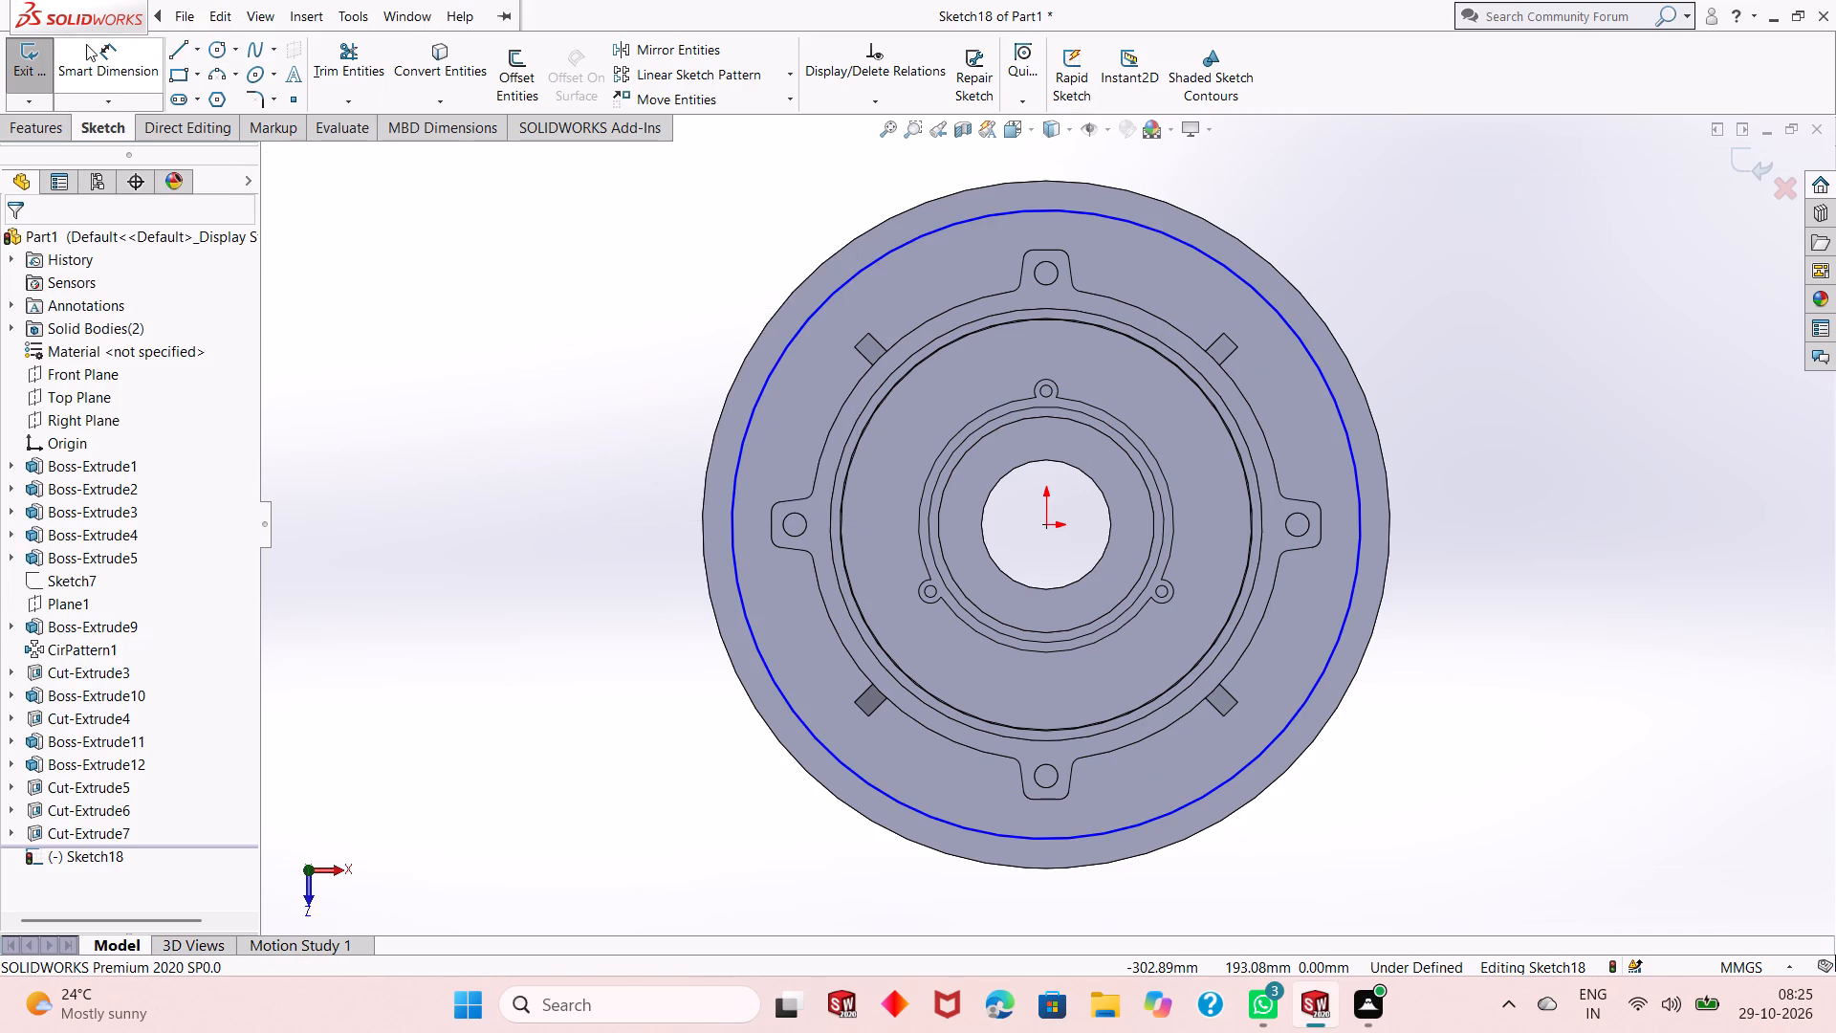
click(88, 53)
click(741, 602)
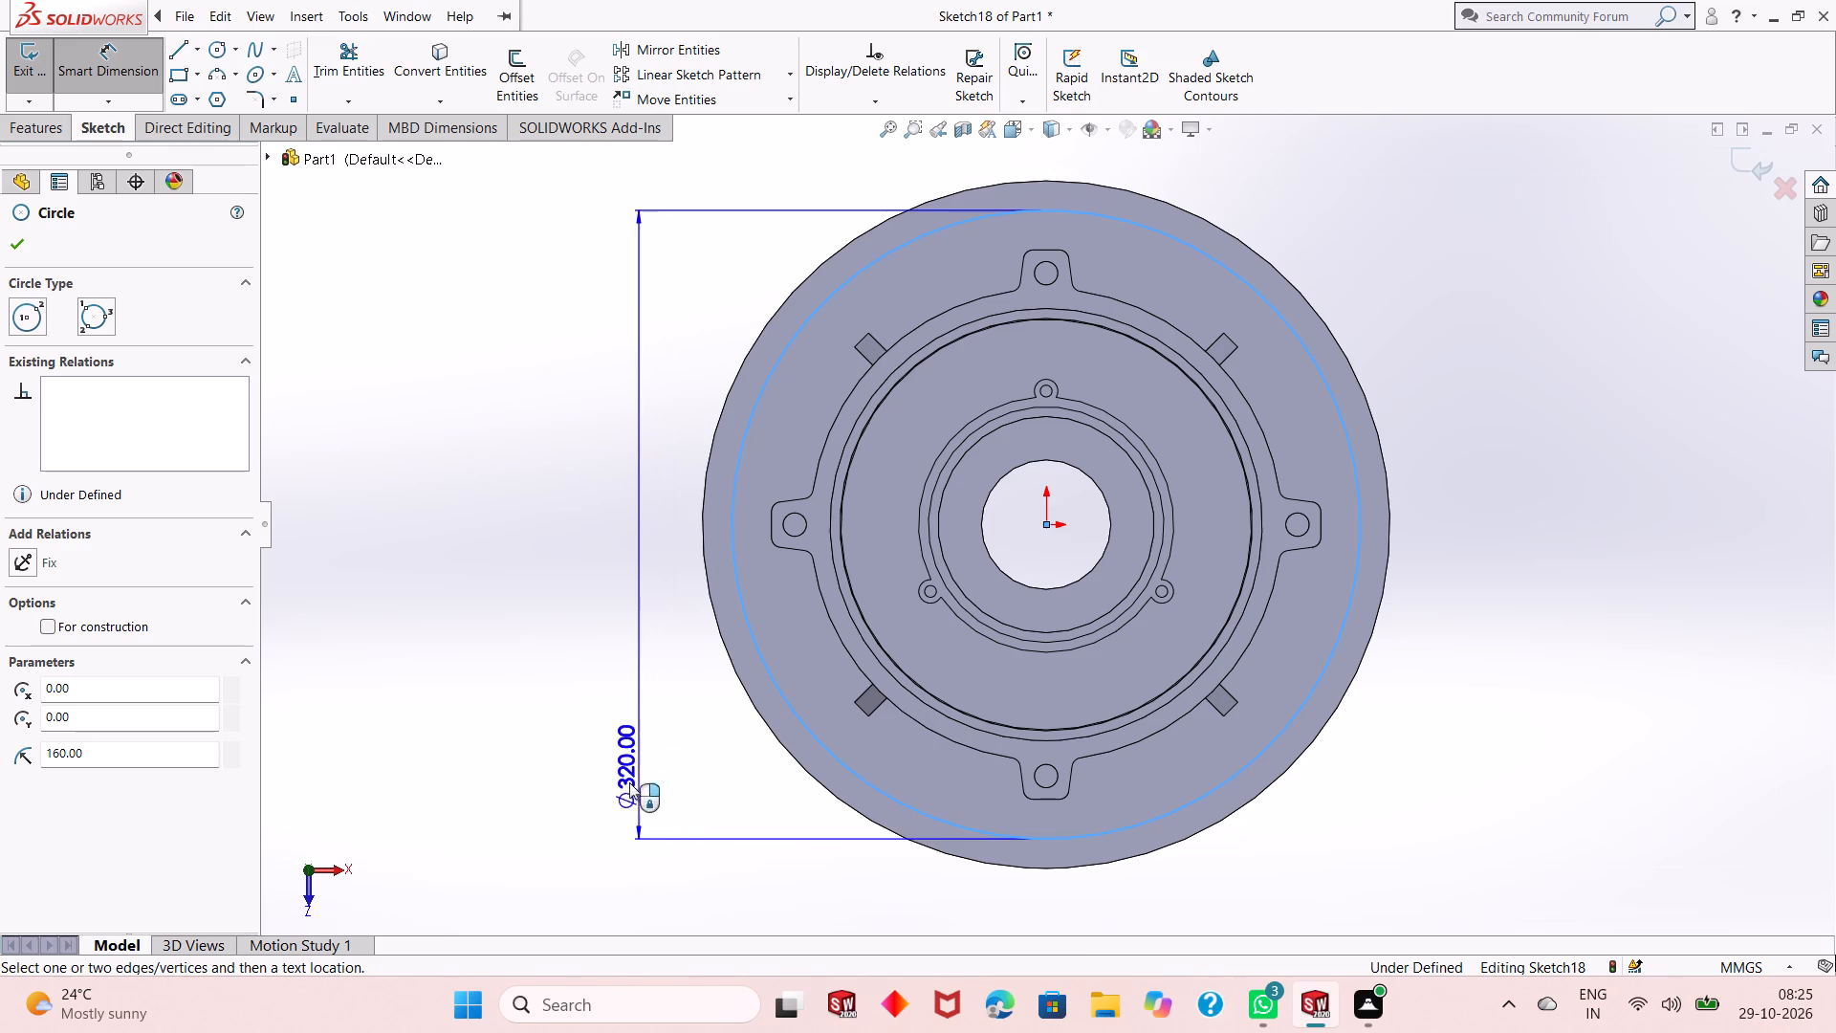
click(690, 843)
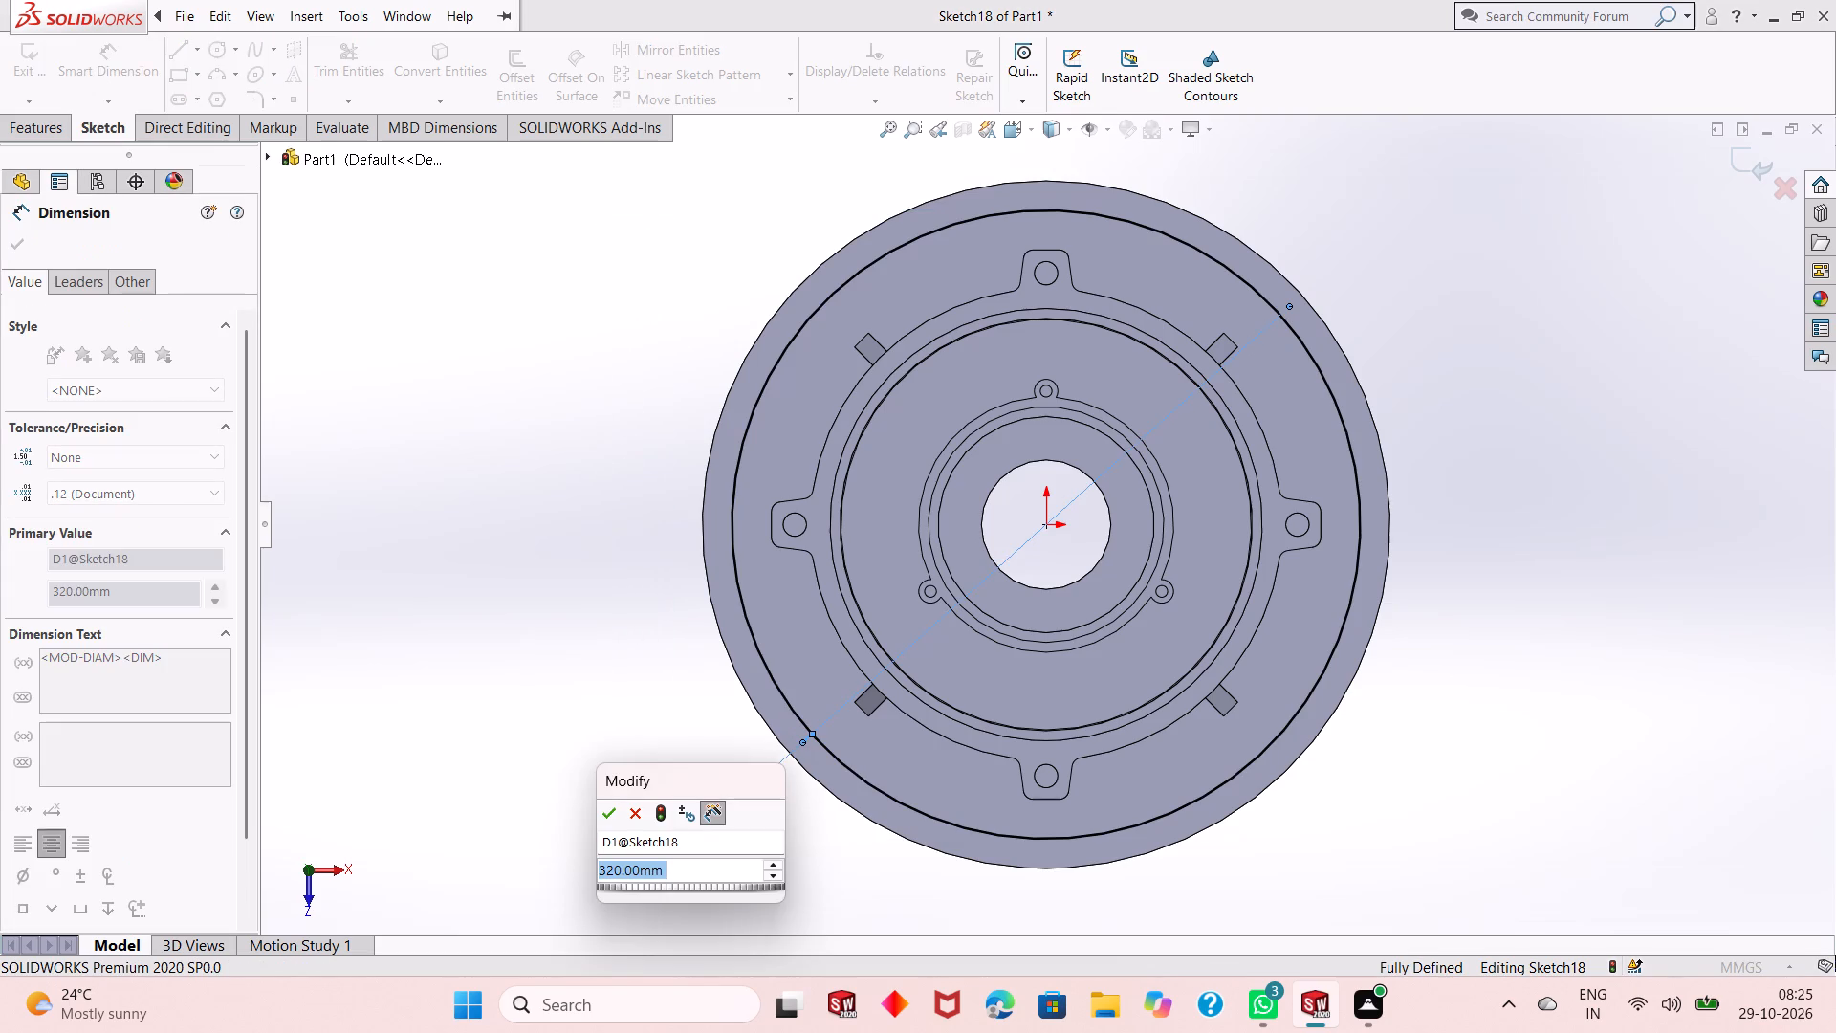
click(613, 818)
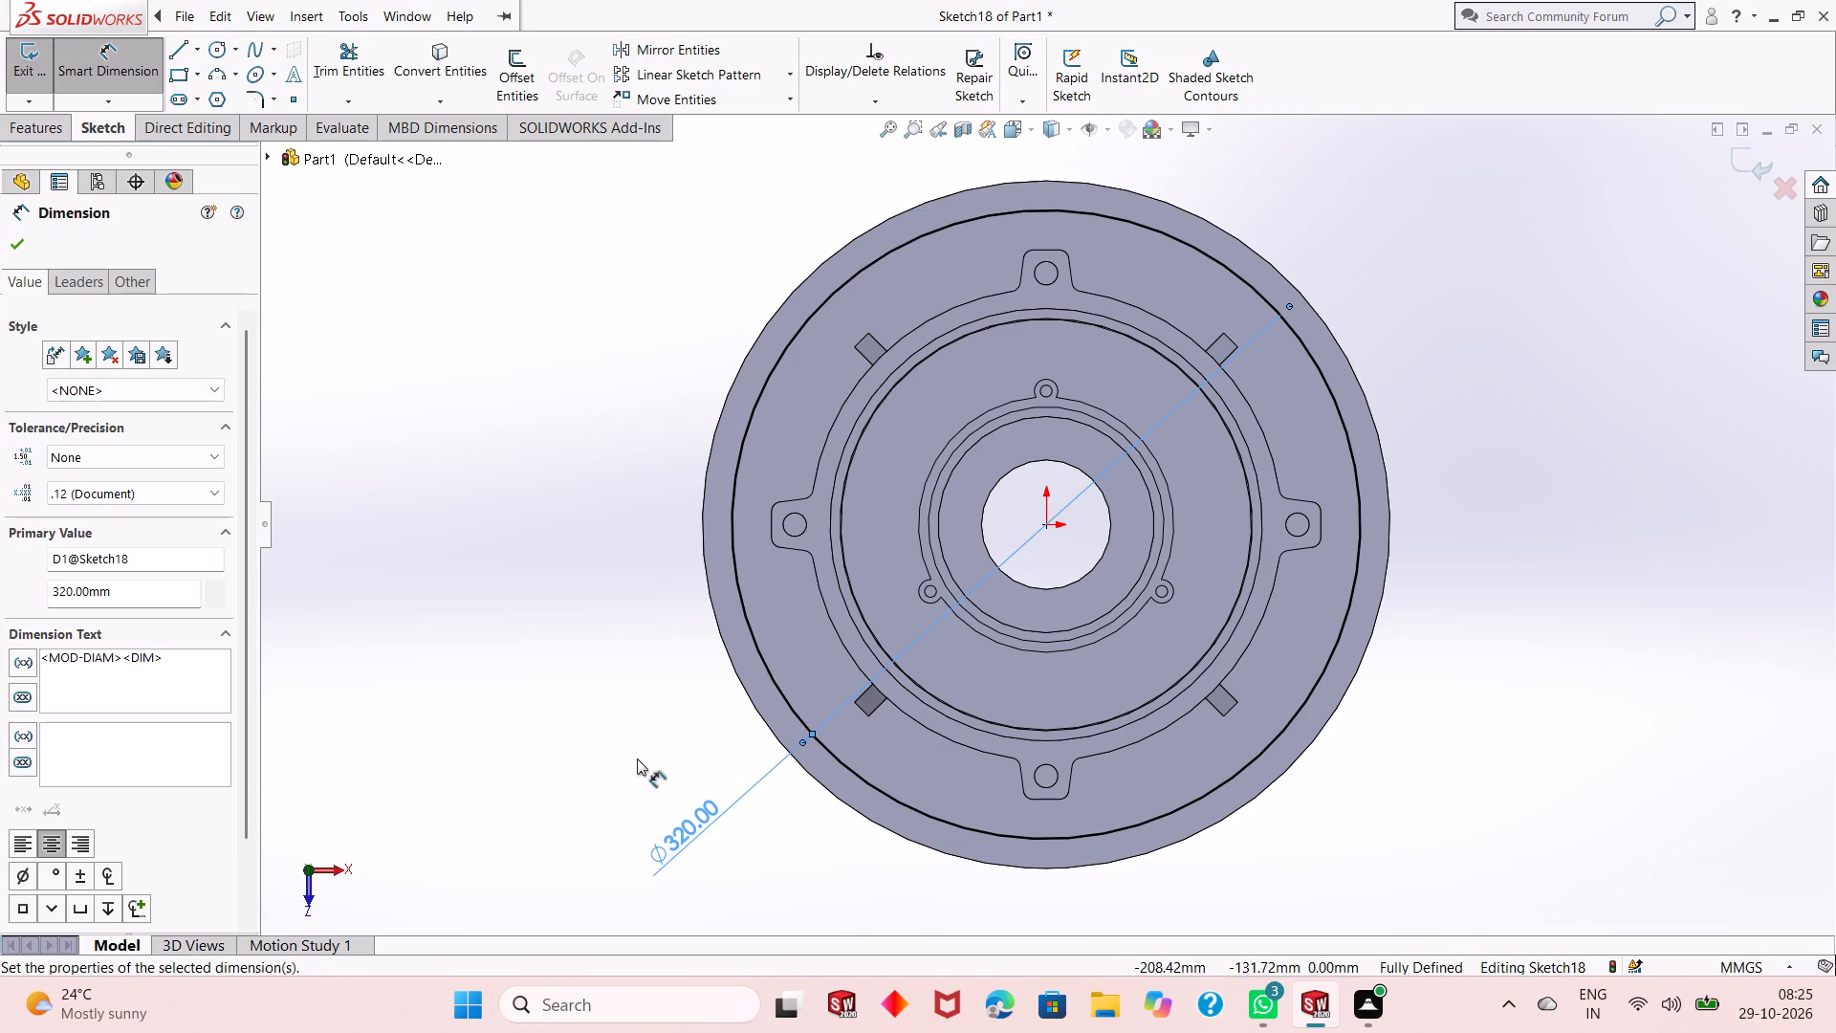
right_click(471, 562)
click(520, 623)
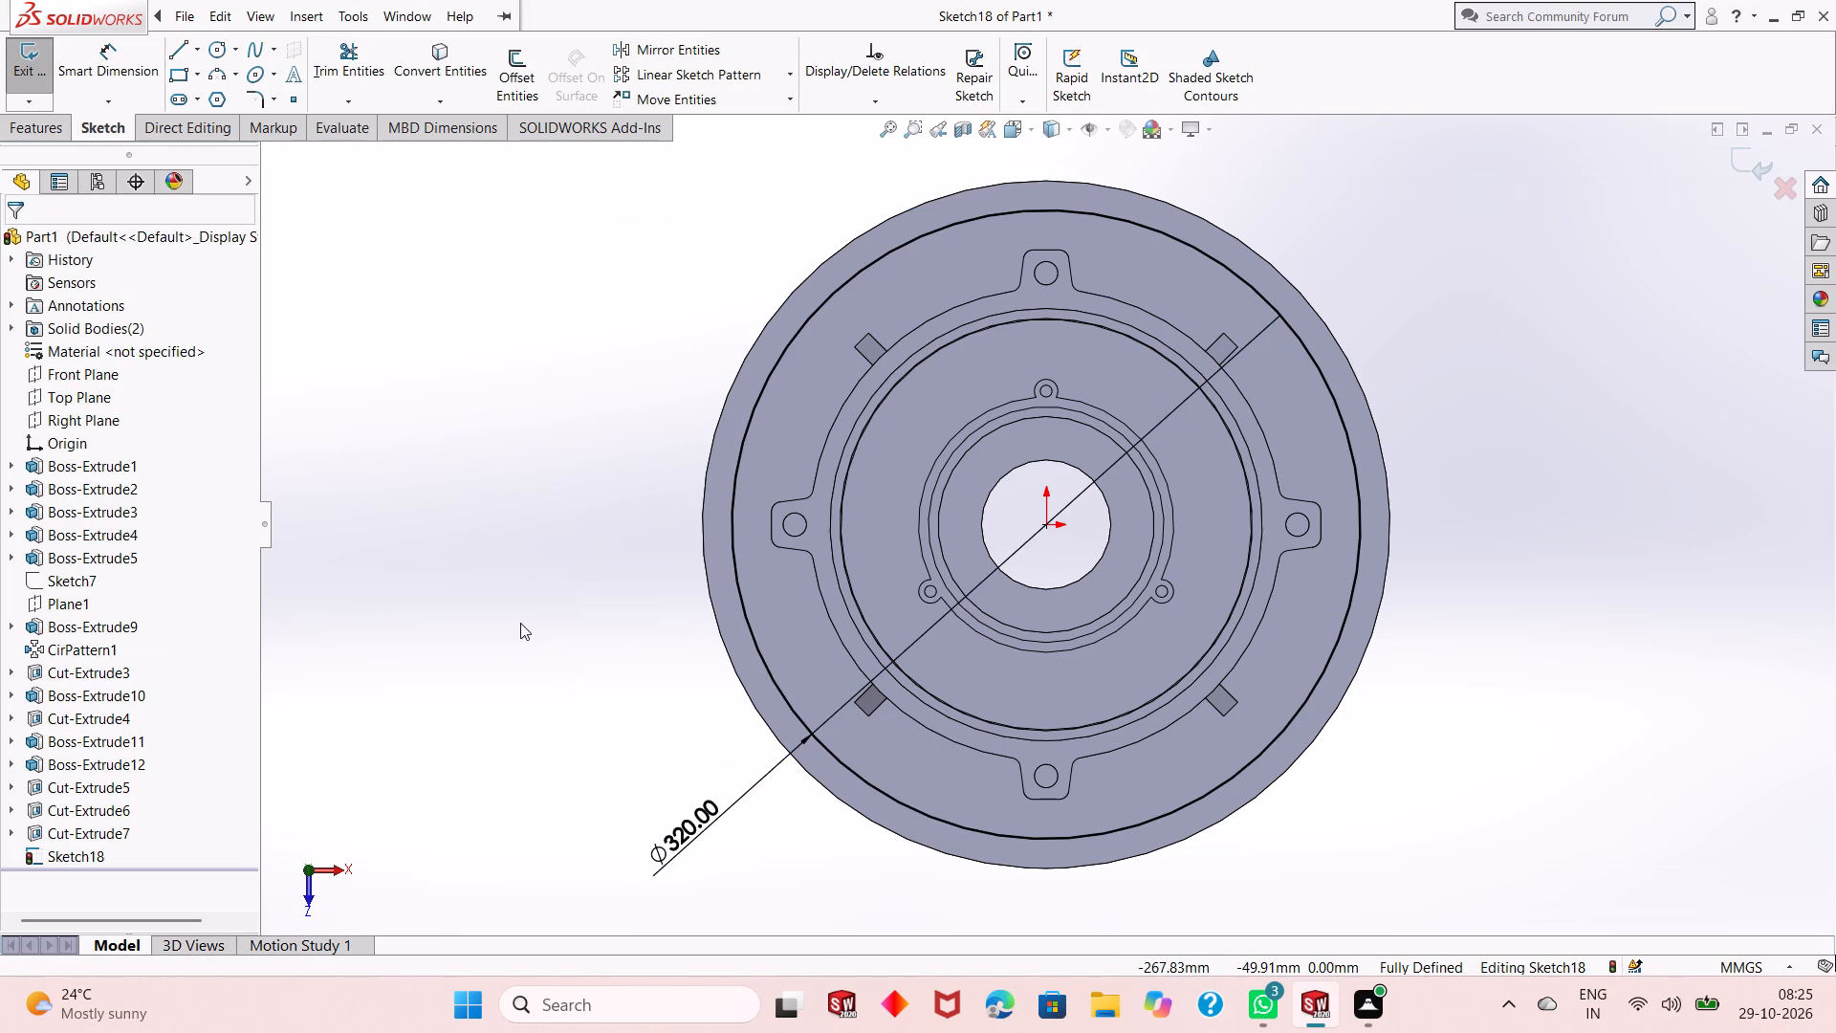
Convert the 320 mm circle to construction geometry.
scroll(772, 603, up, 1)
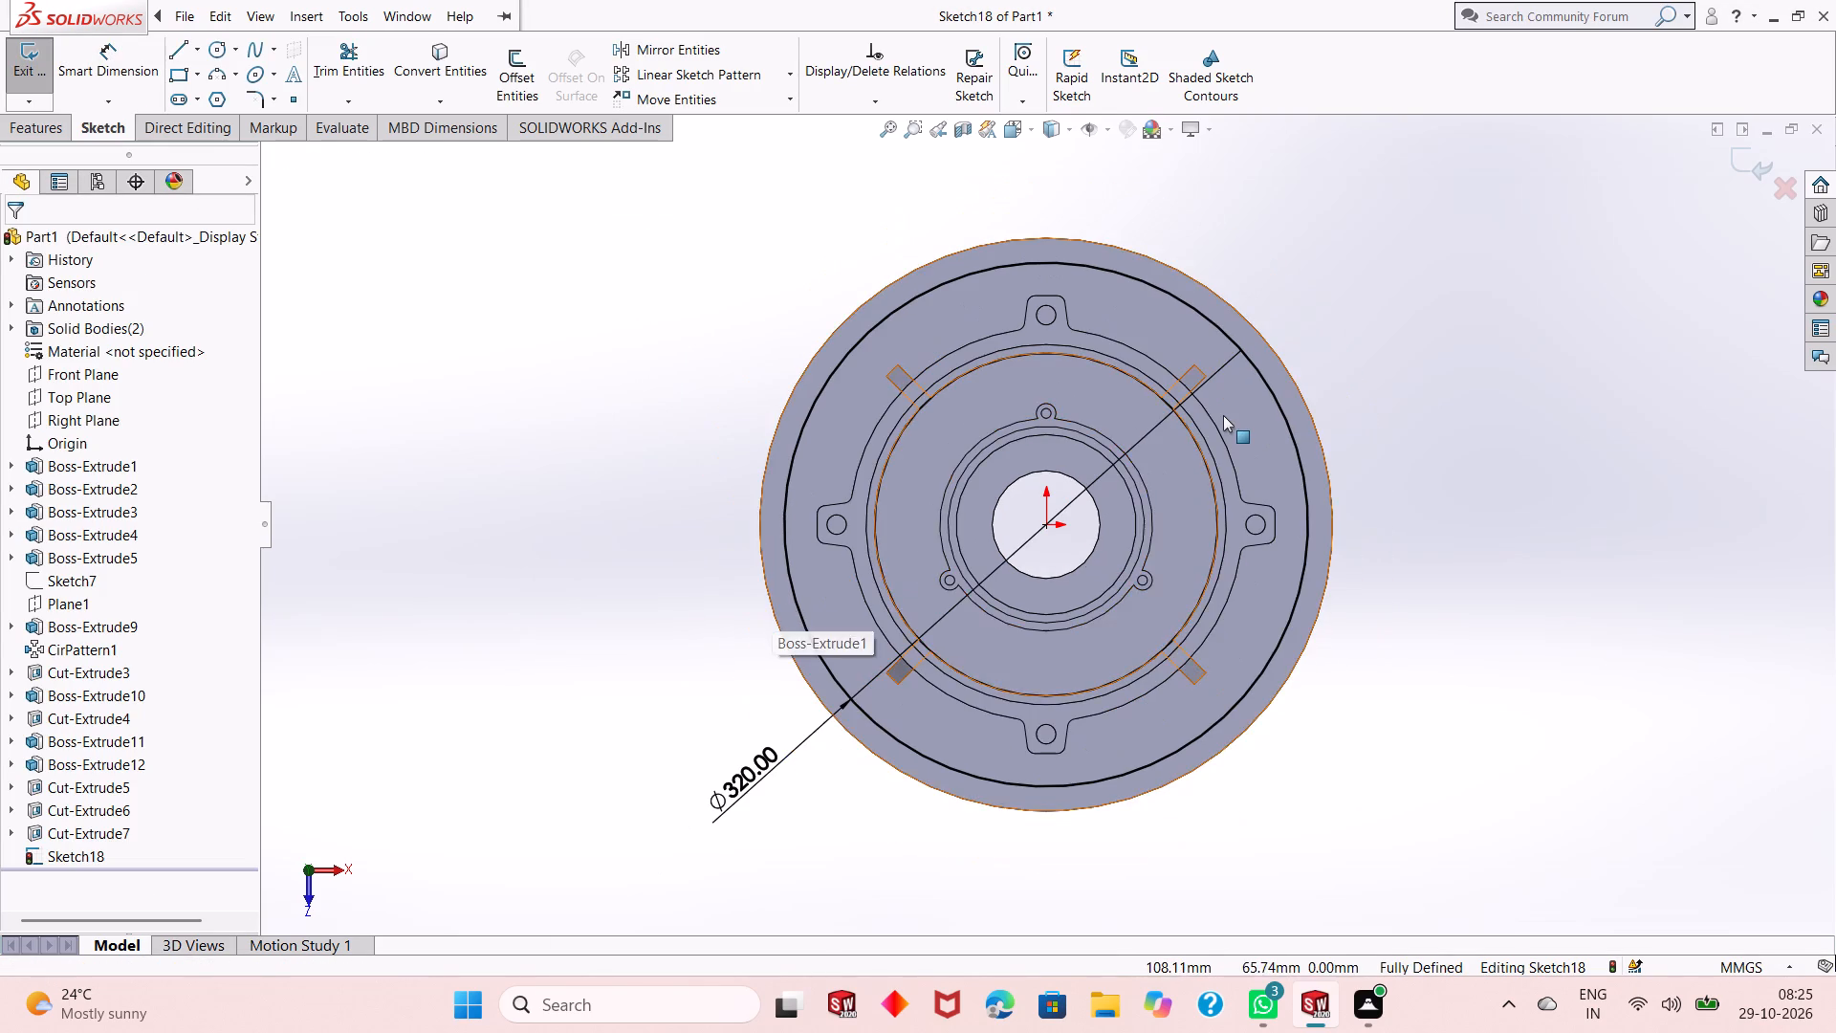
scroll(1223, 415, down, 1)
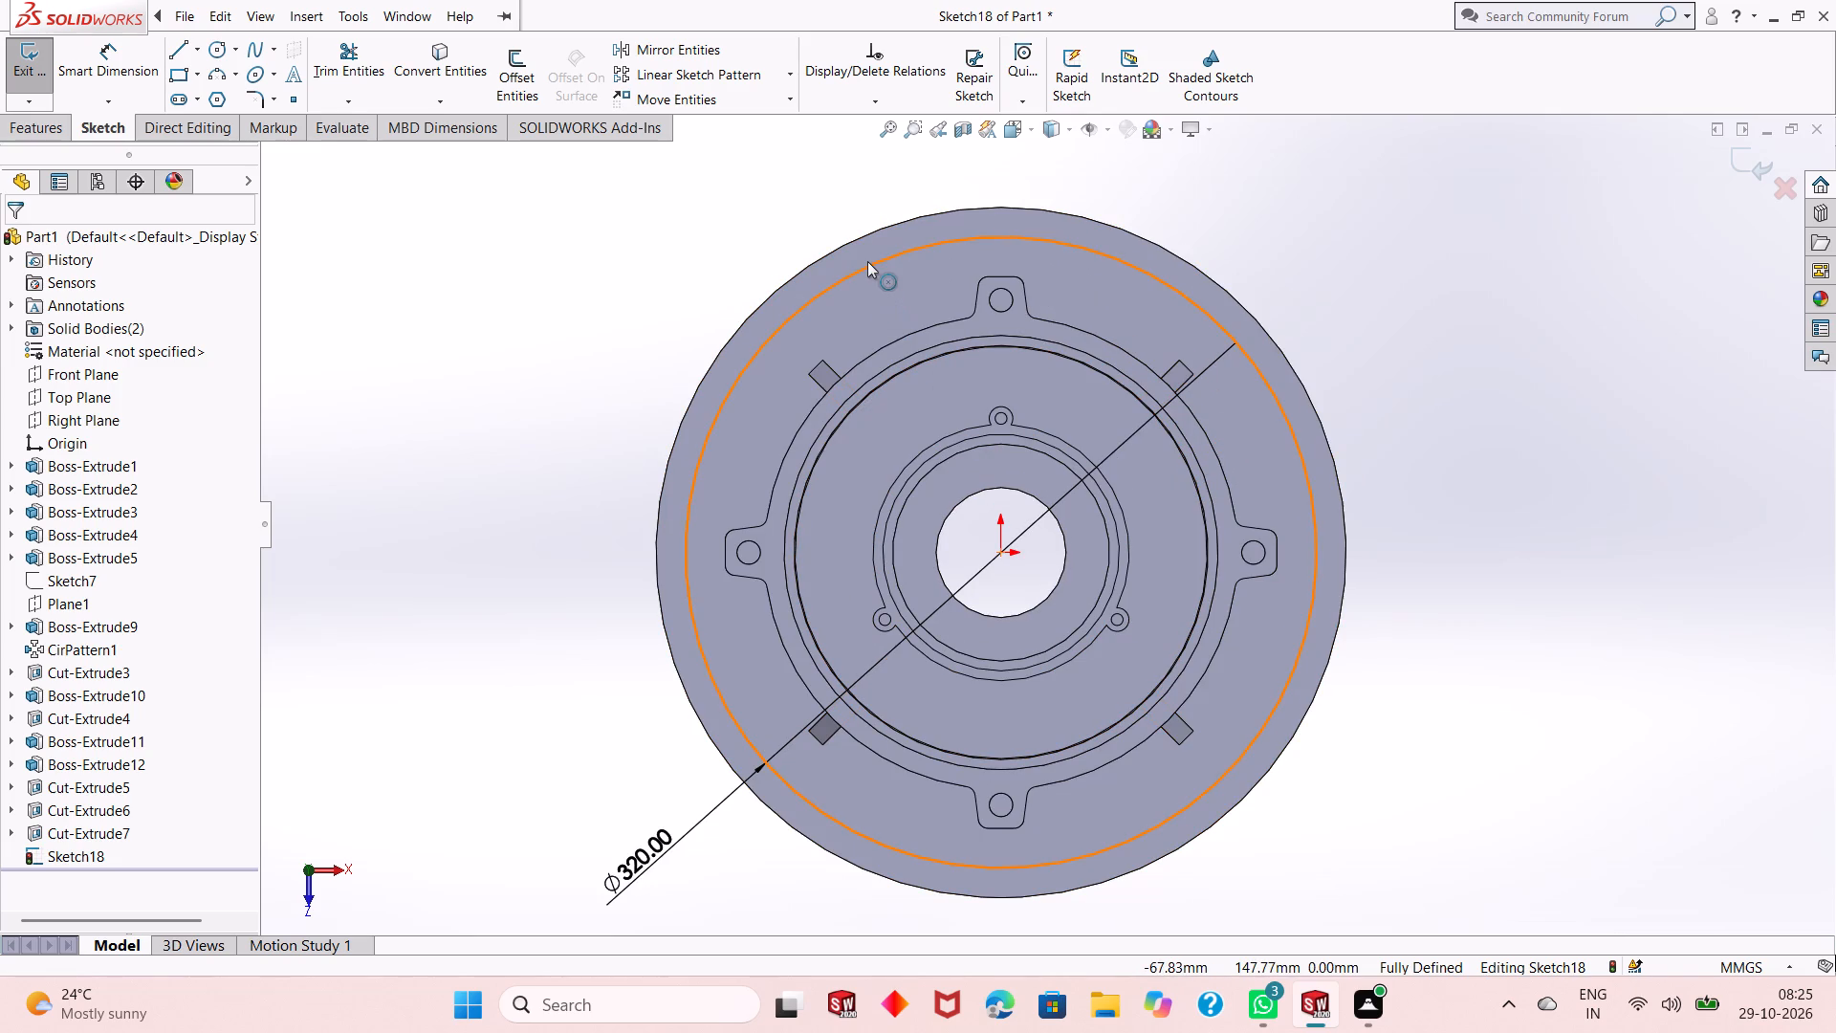
click(867, 268)
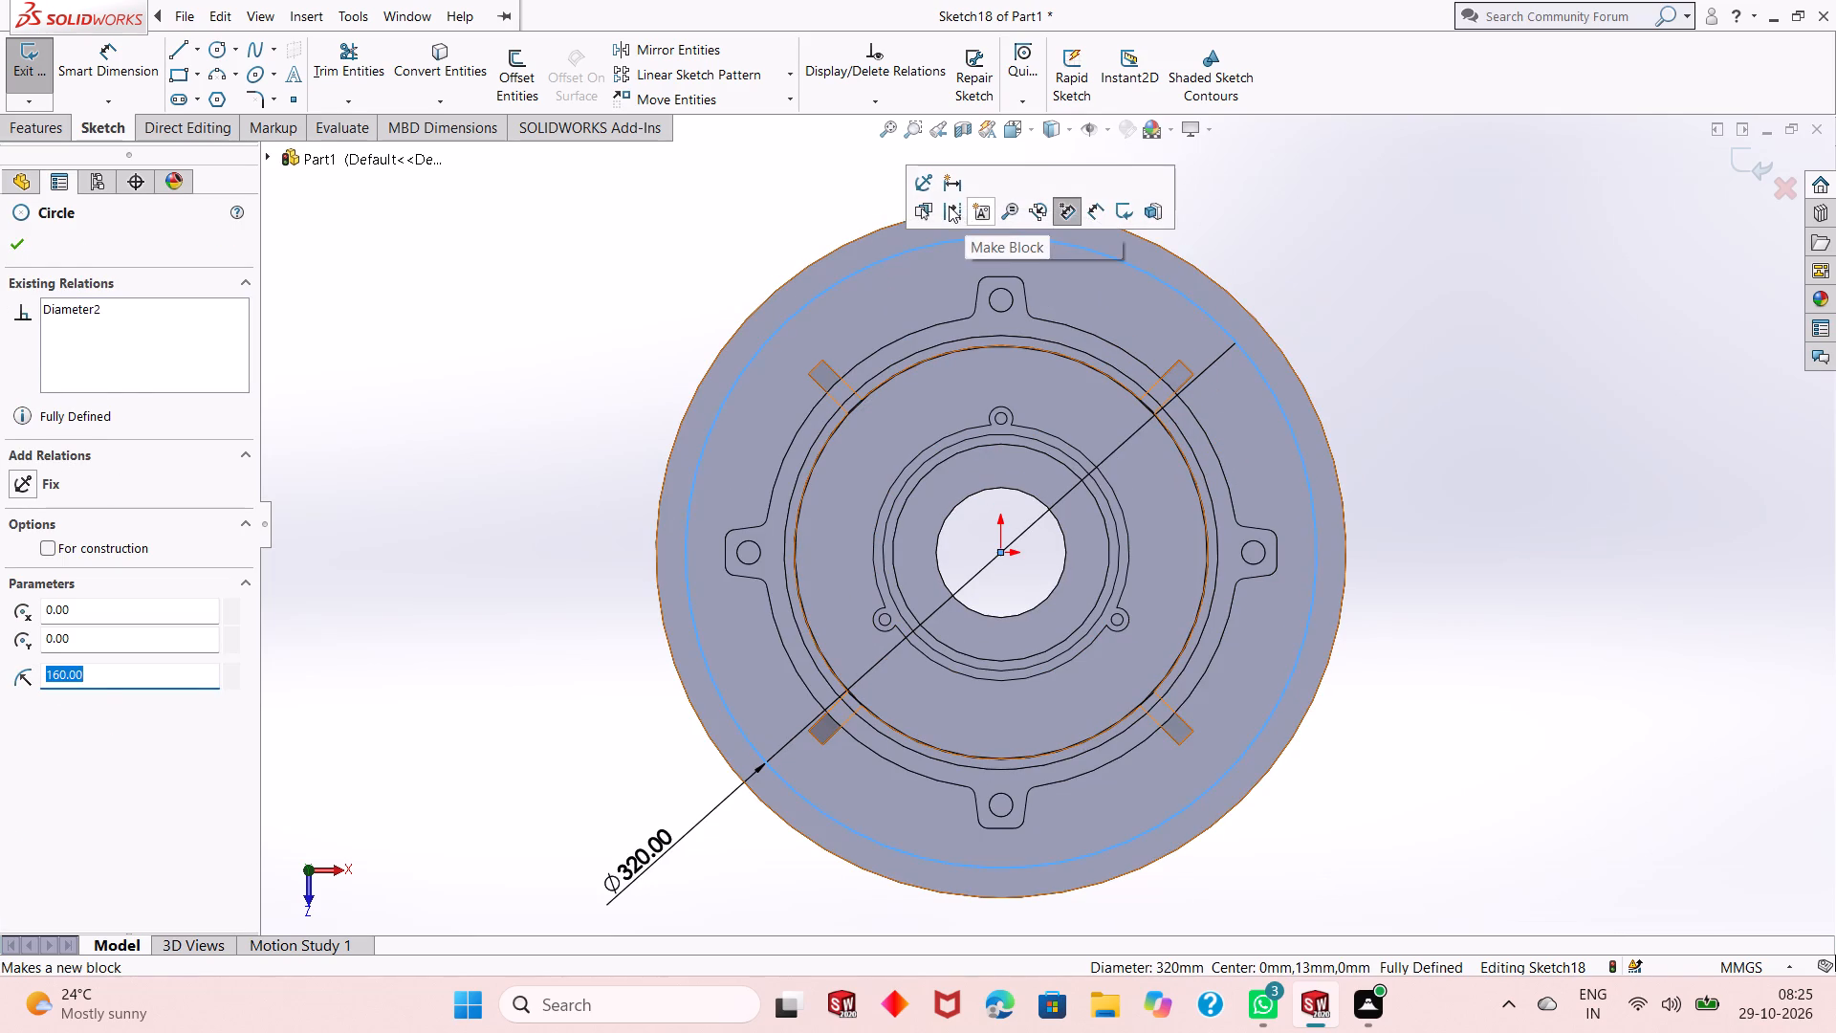
click(949, 206)
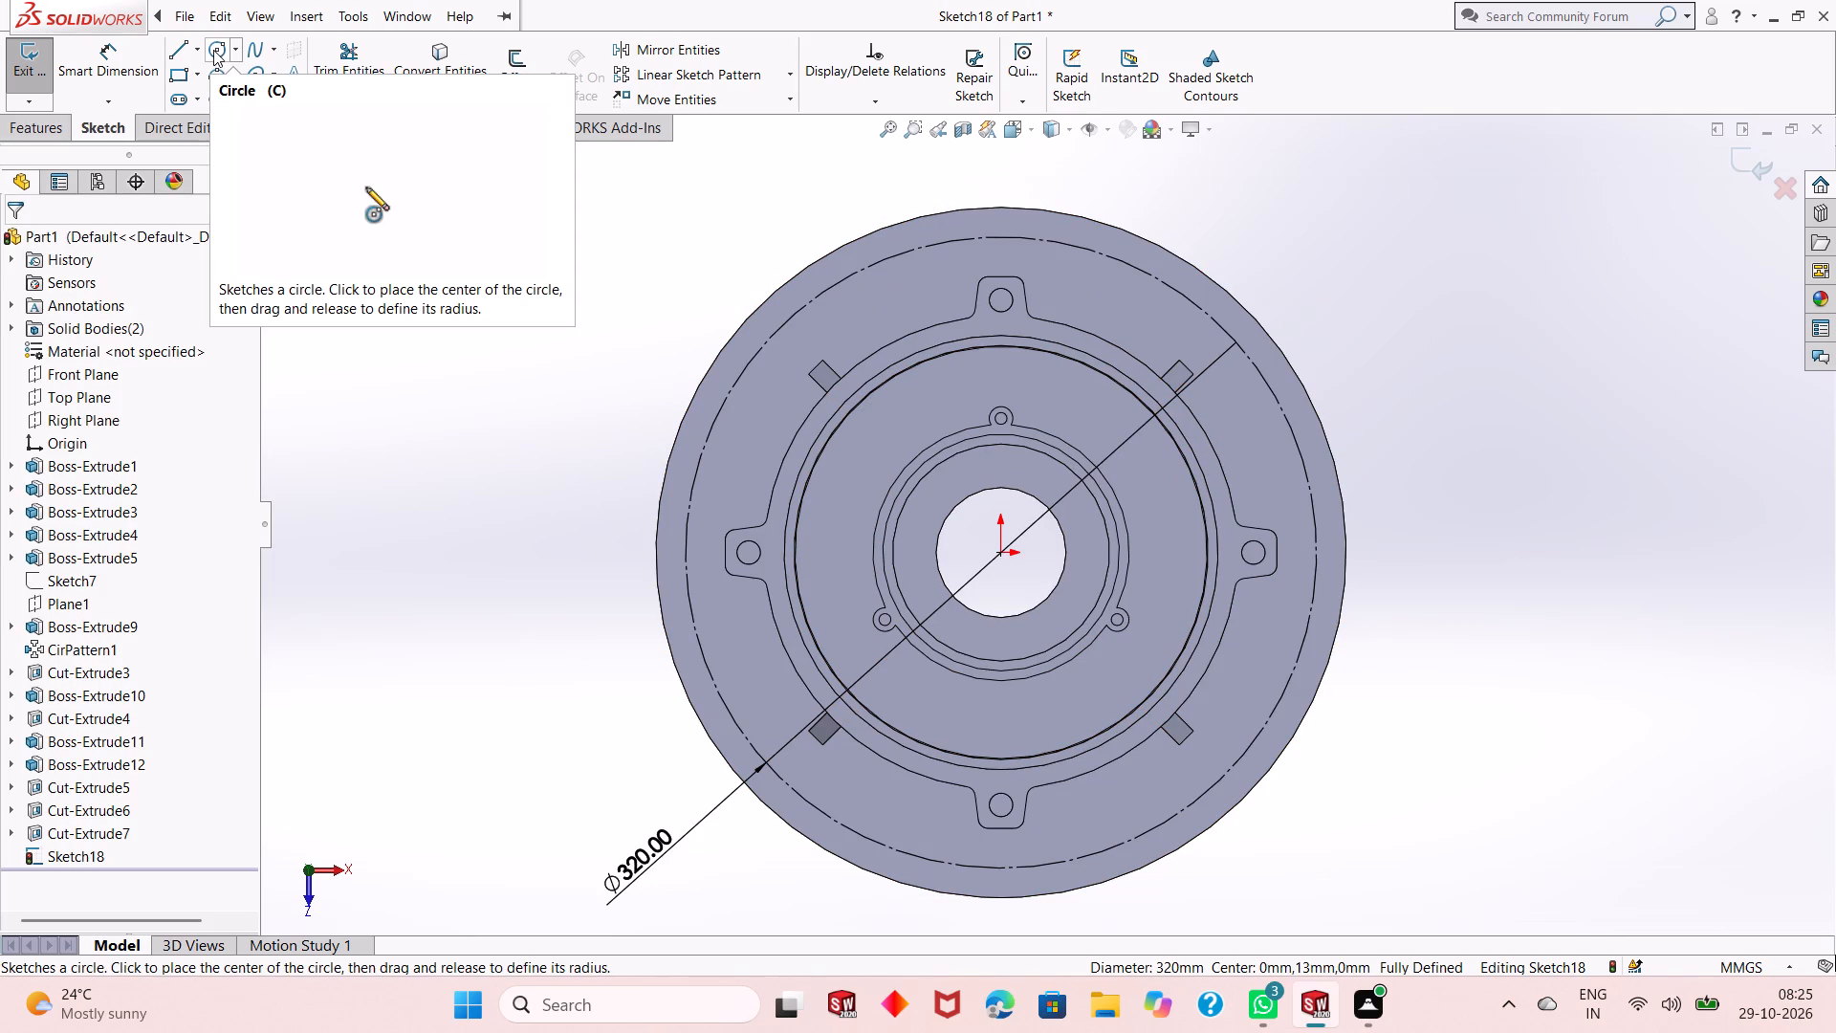
Sketch a circle about 19 mm in diameter centred on the top quadrant point of the construction circle.
click(213, 50)
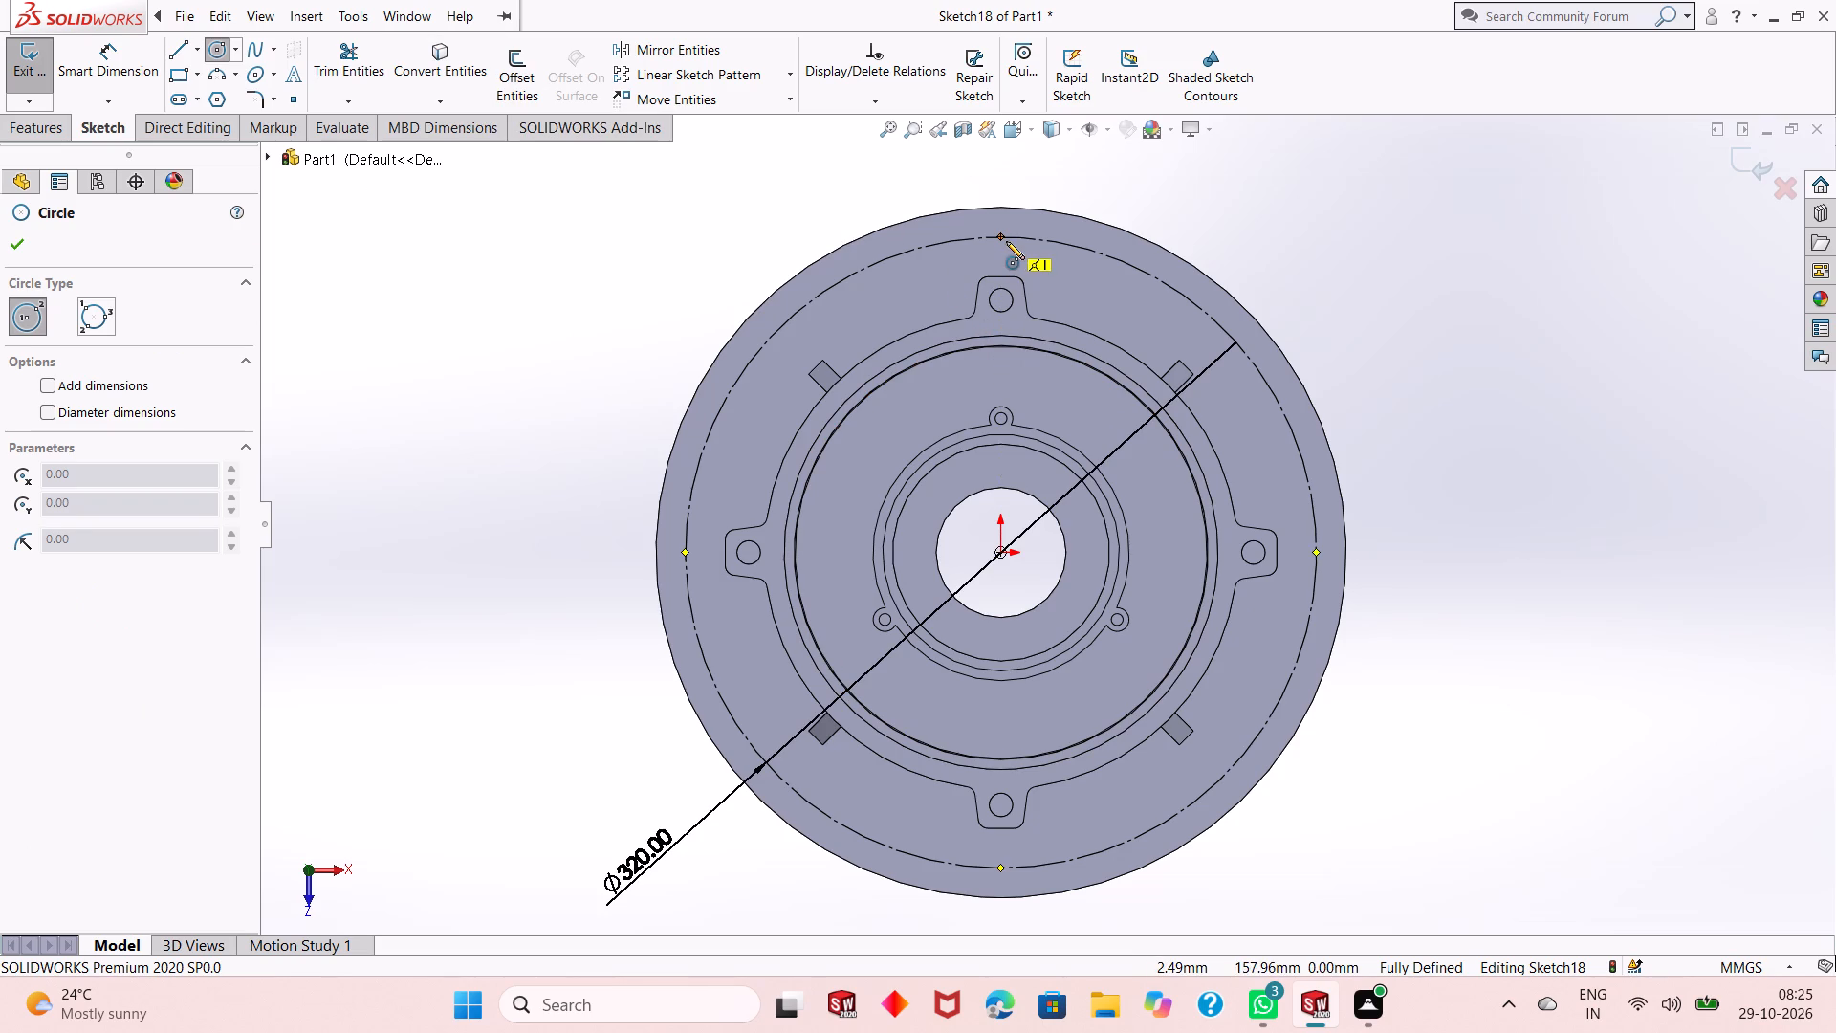
click(1006, 241)
click(1013, 252)
right_click(622, 278)
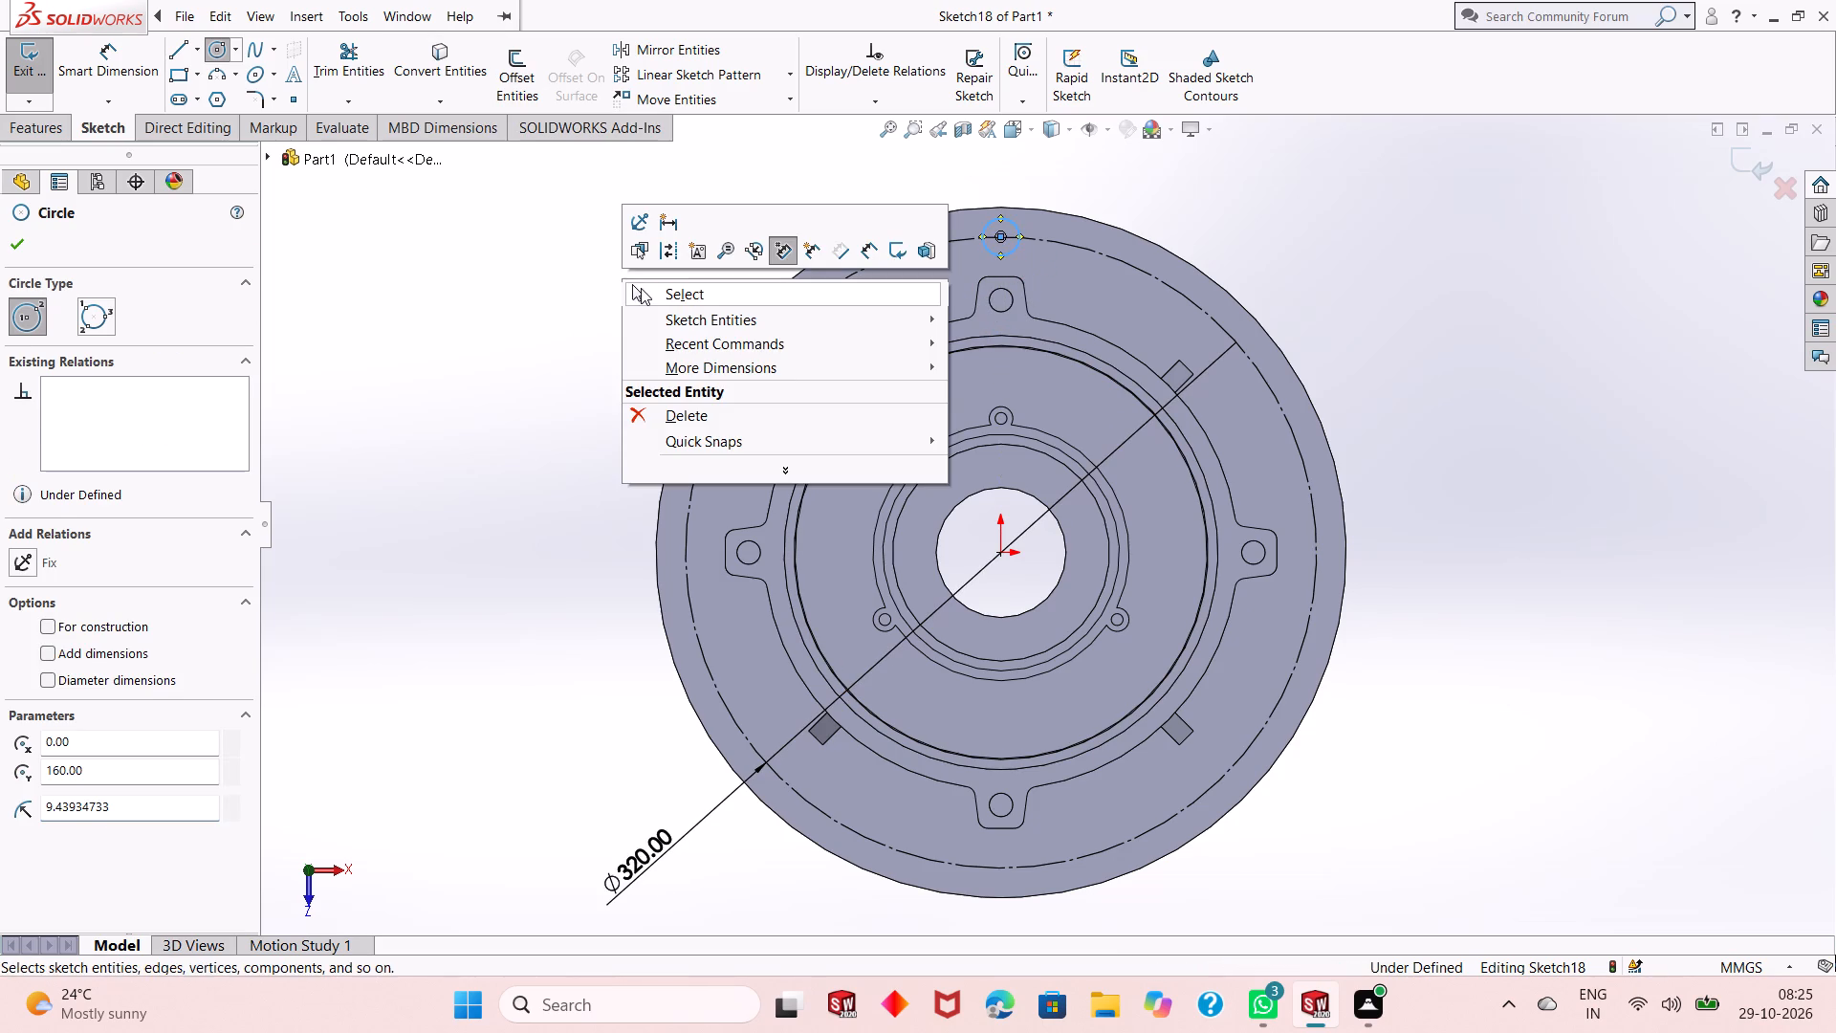
click(641, 288)
Dimension the small circle's diameter to 15 mm.
click(122, 61)
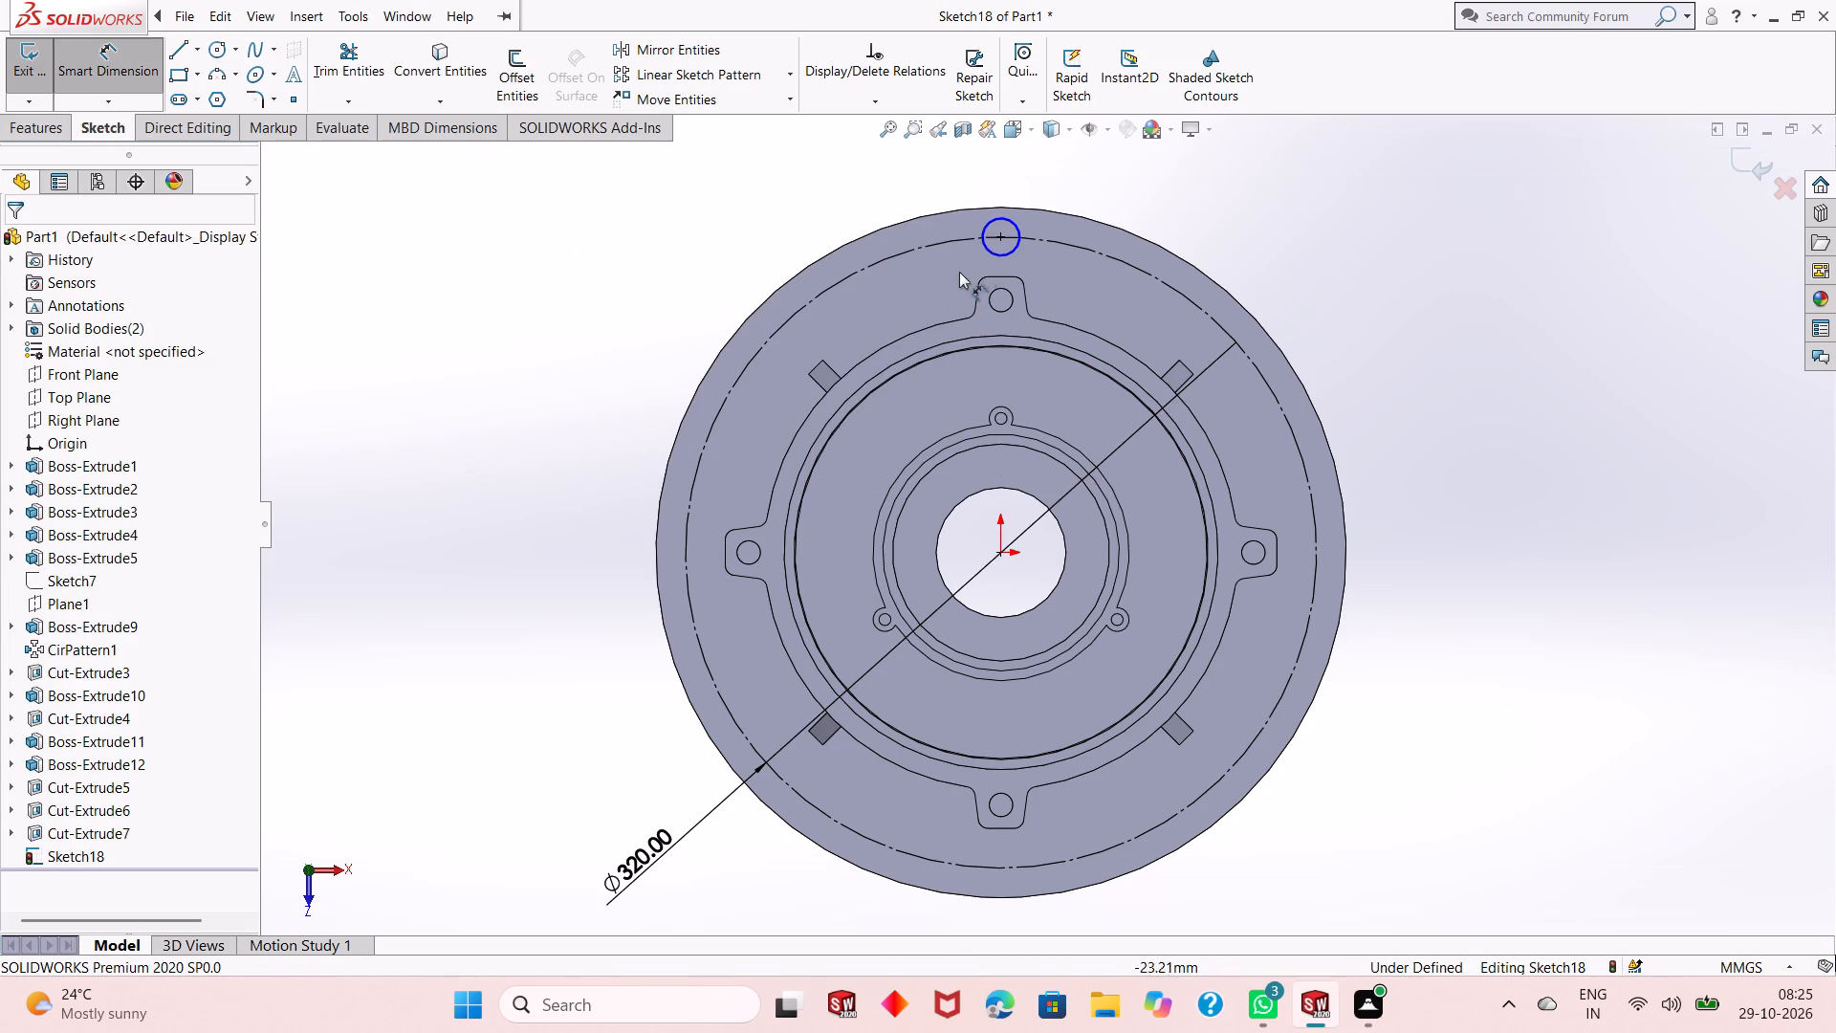
click(983, 250)
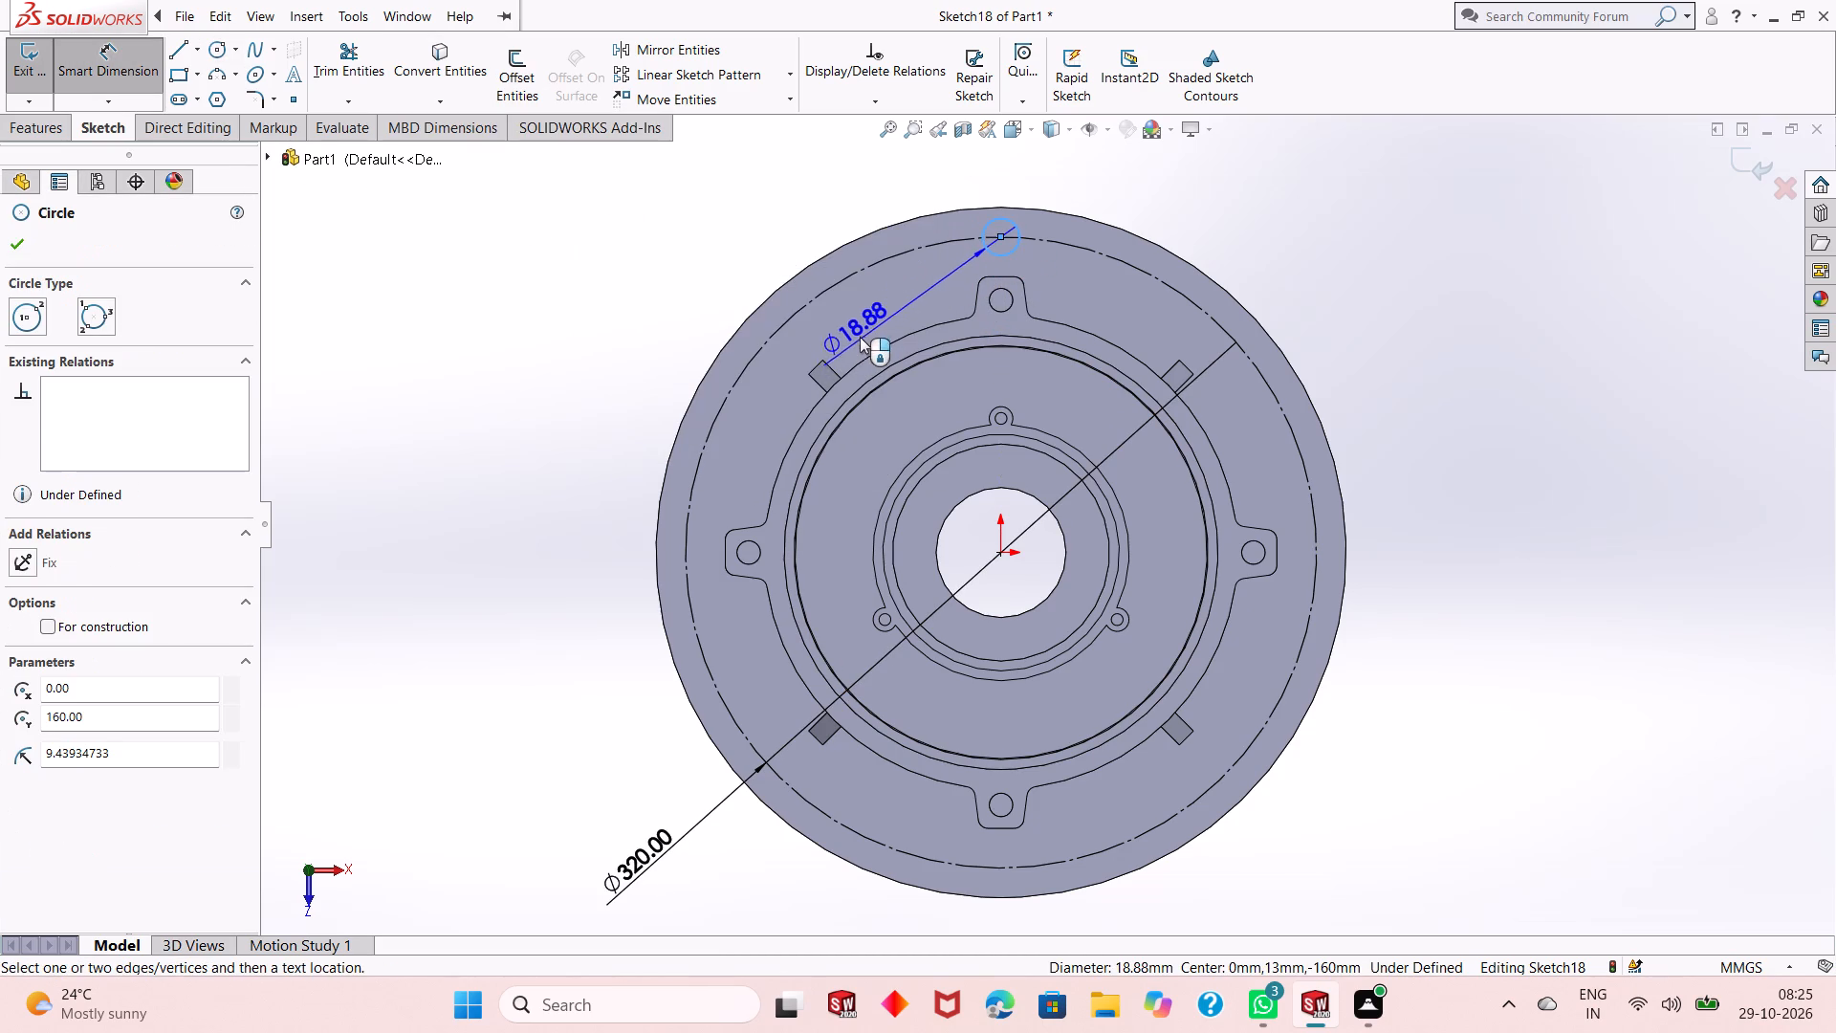
click(861, 331)
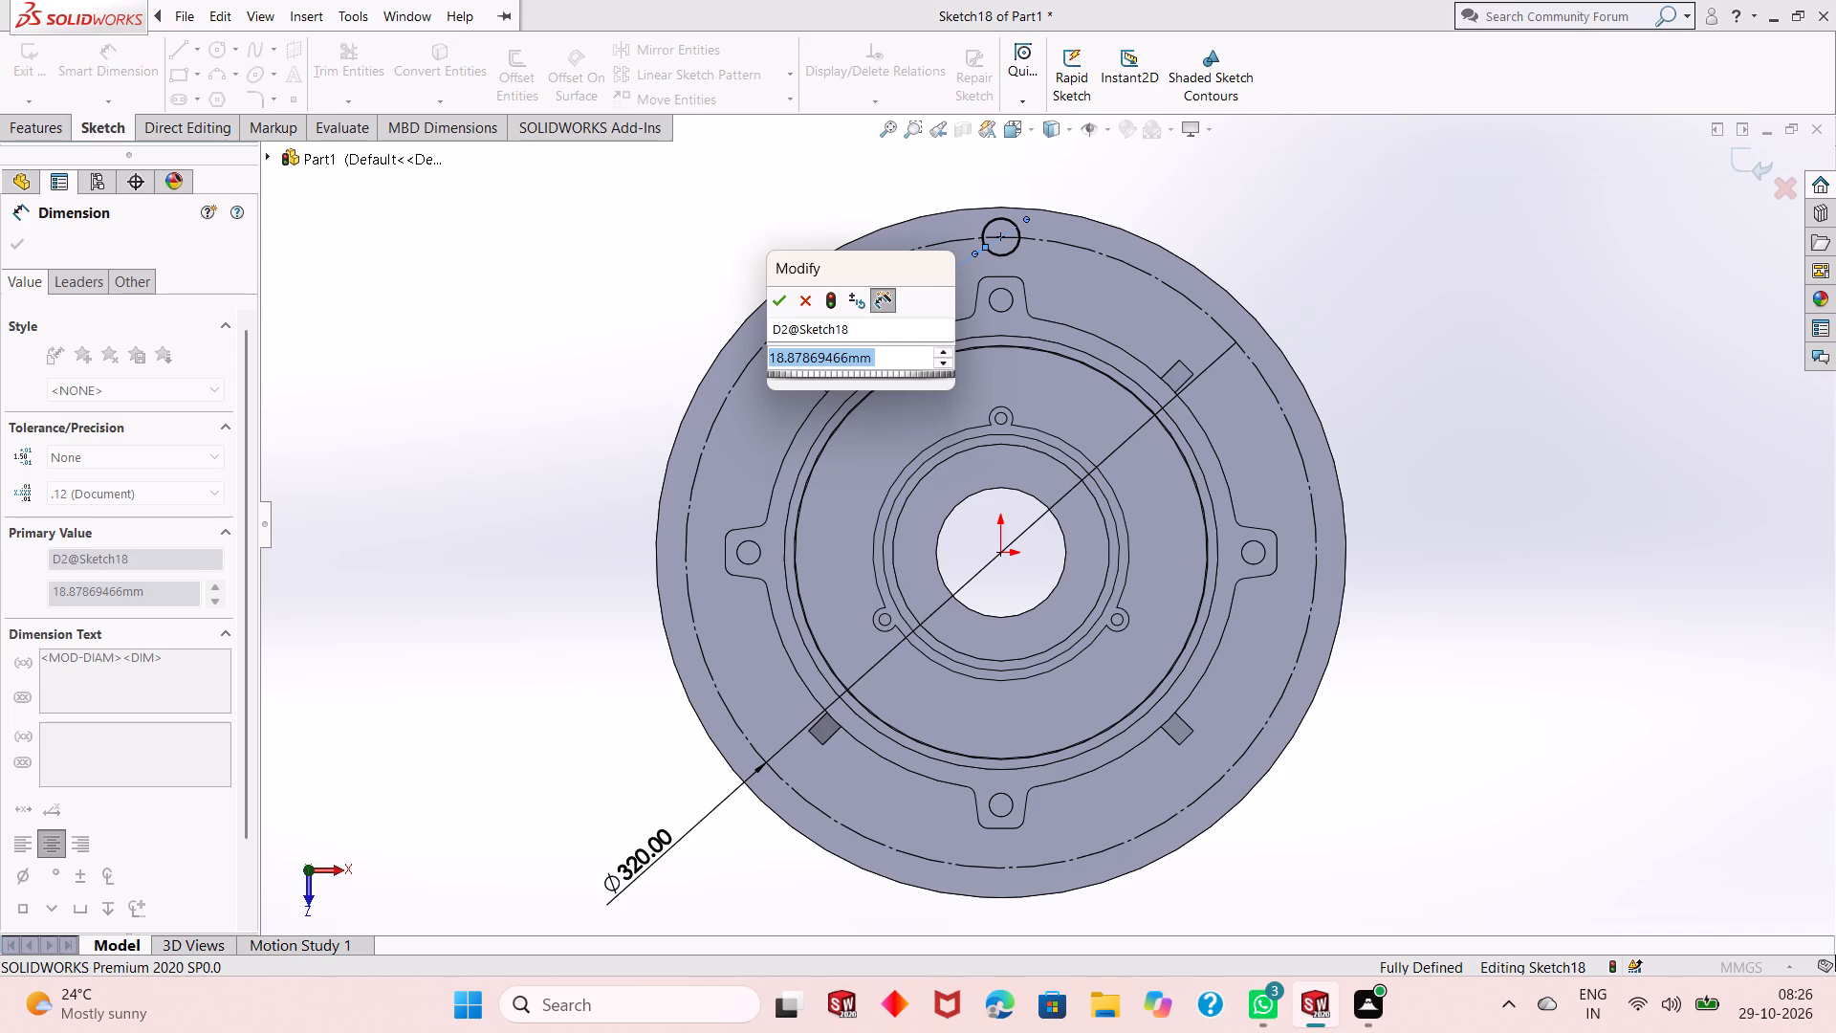
text(15)
key(Return)
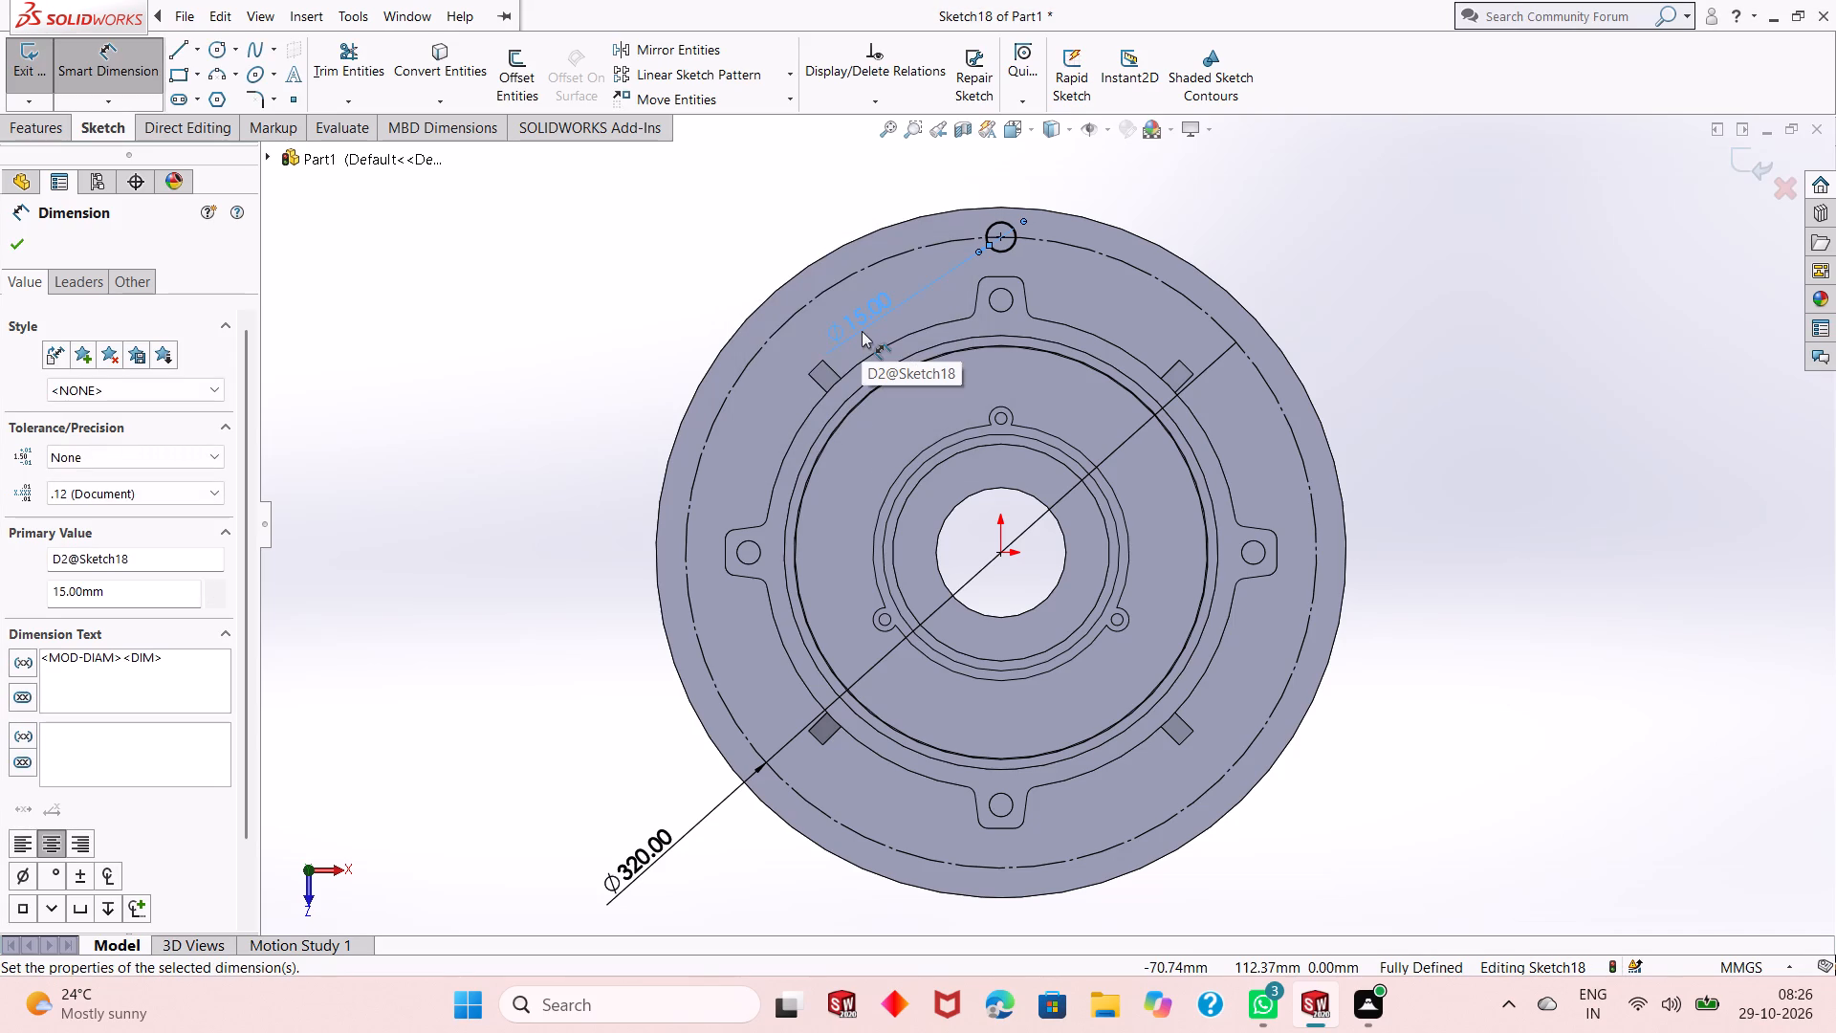
Set the small circle's diameter to 16 mm.
double_click(873, 309)
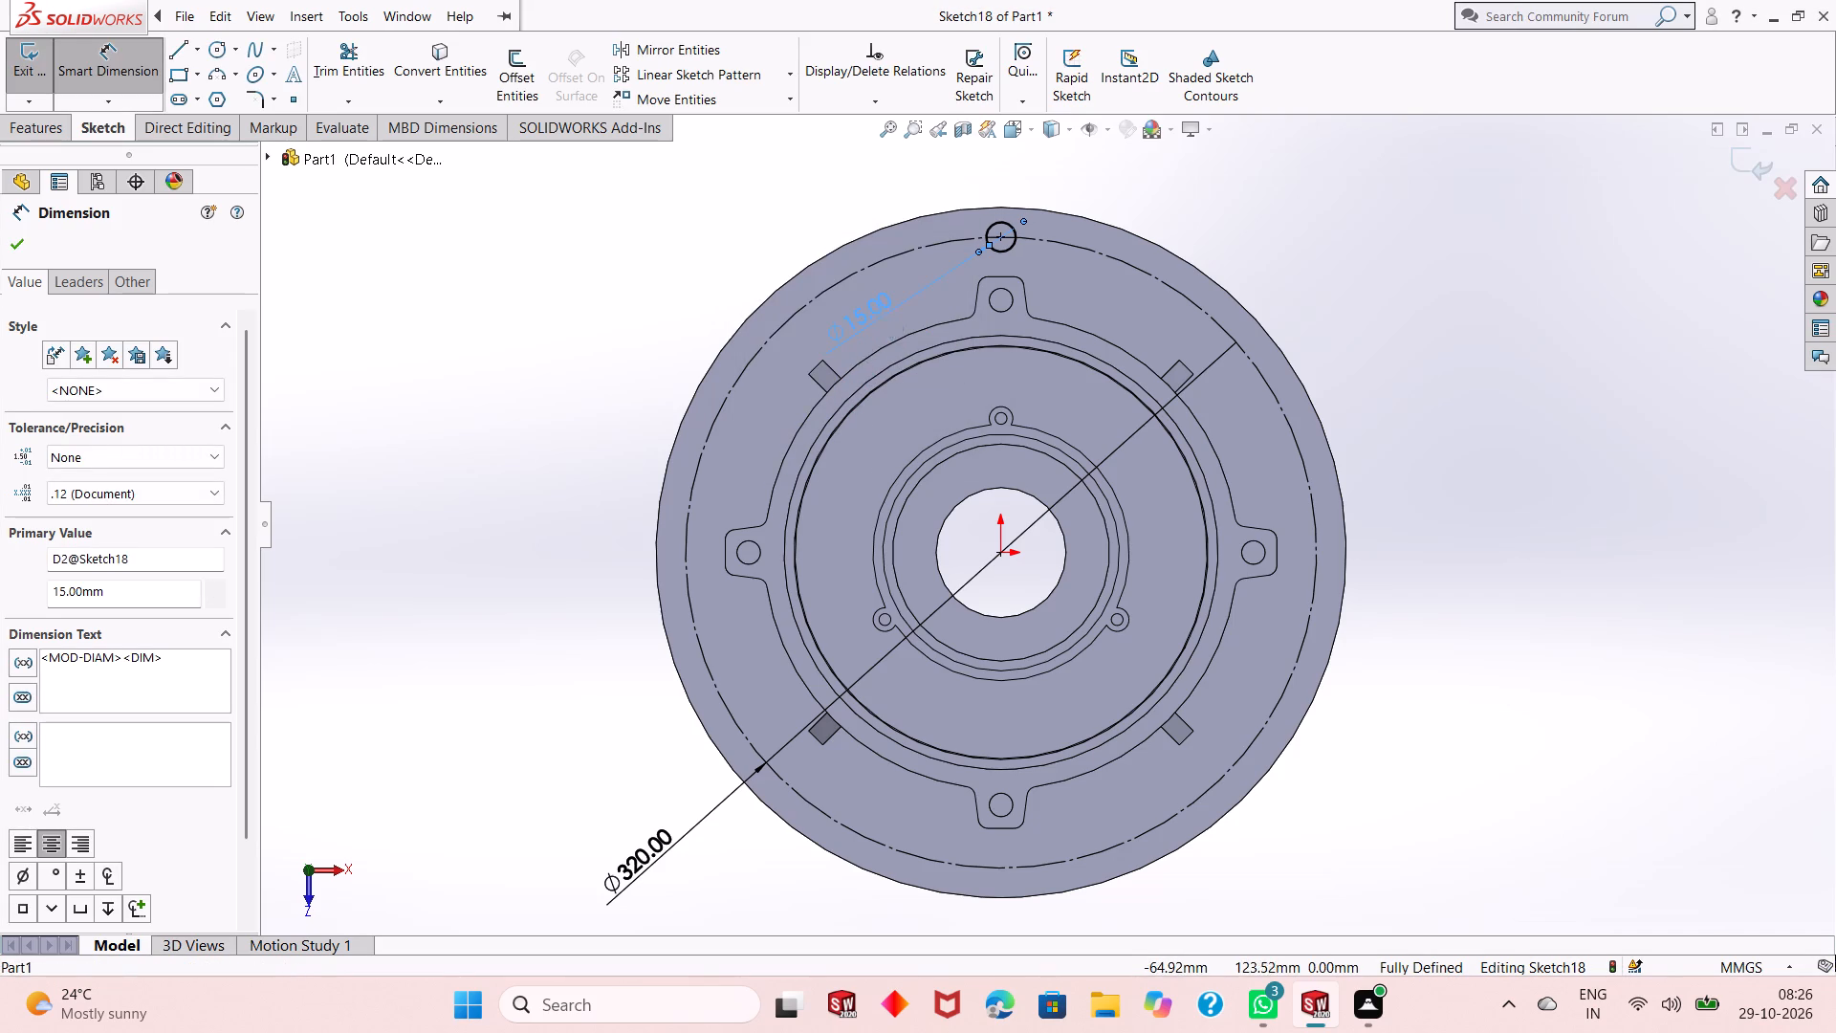
text(16)
key(Return)
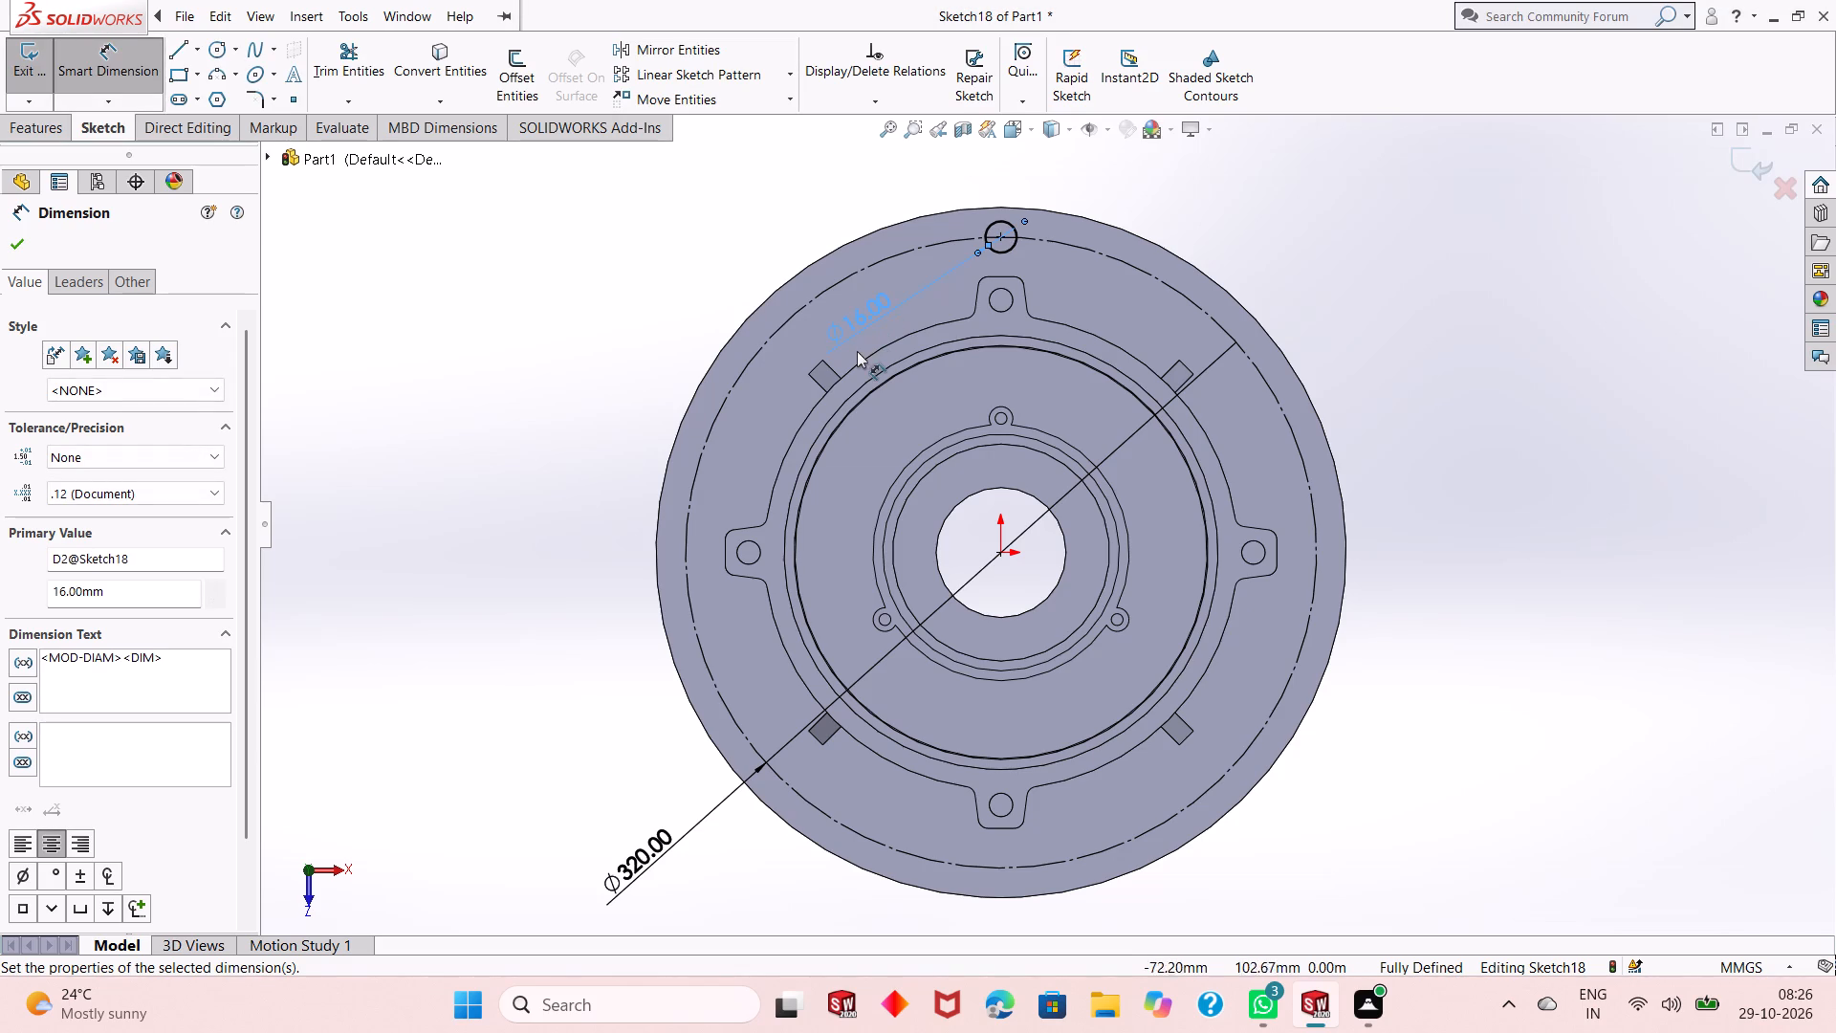
right_click(554, 303)
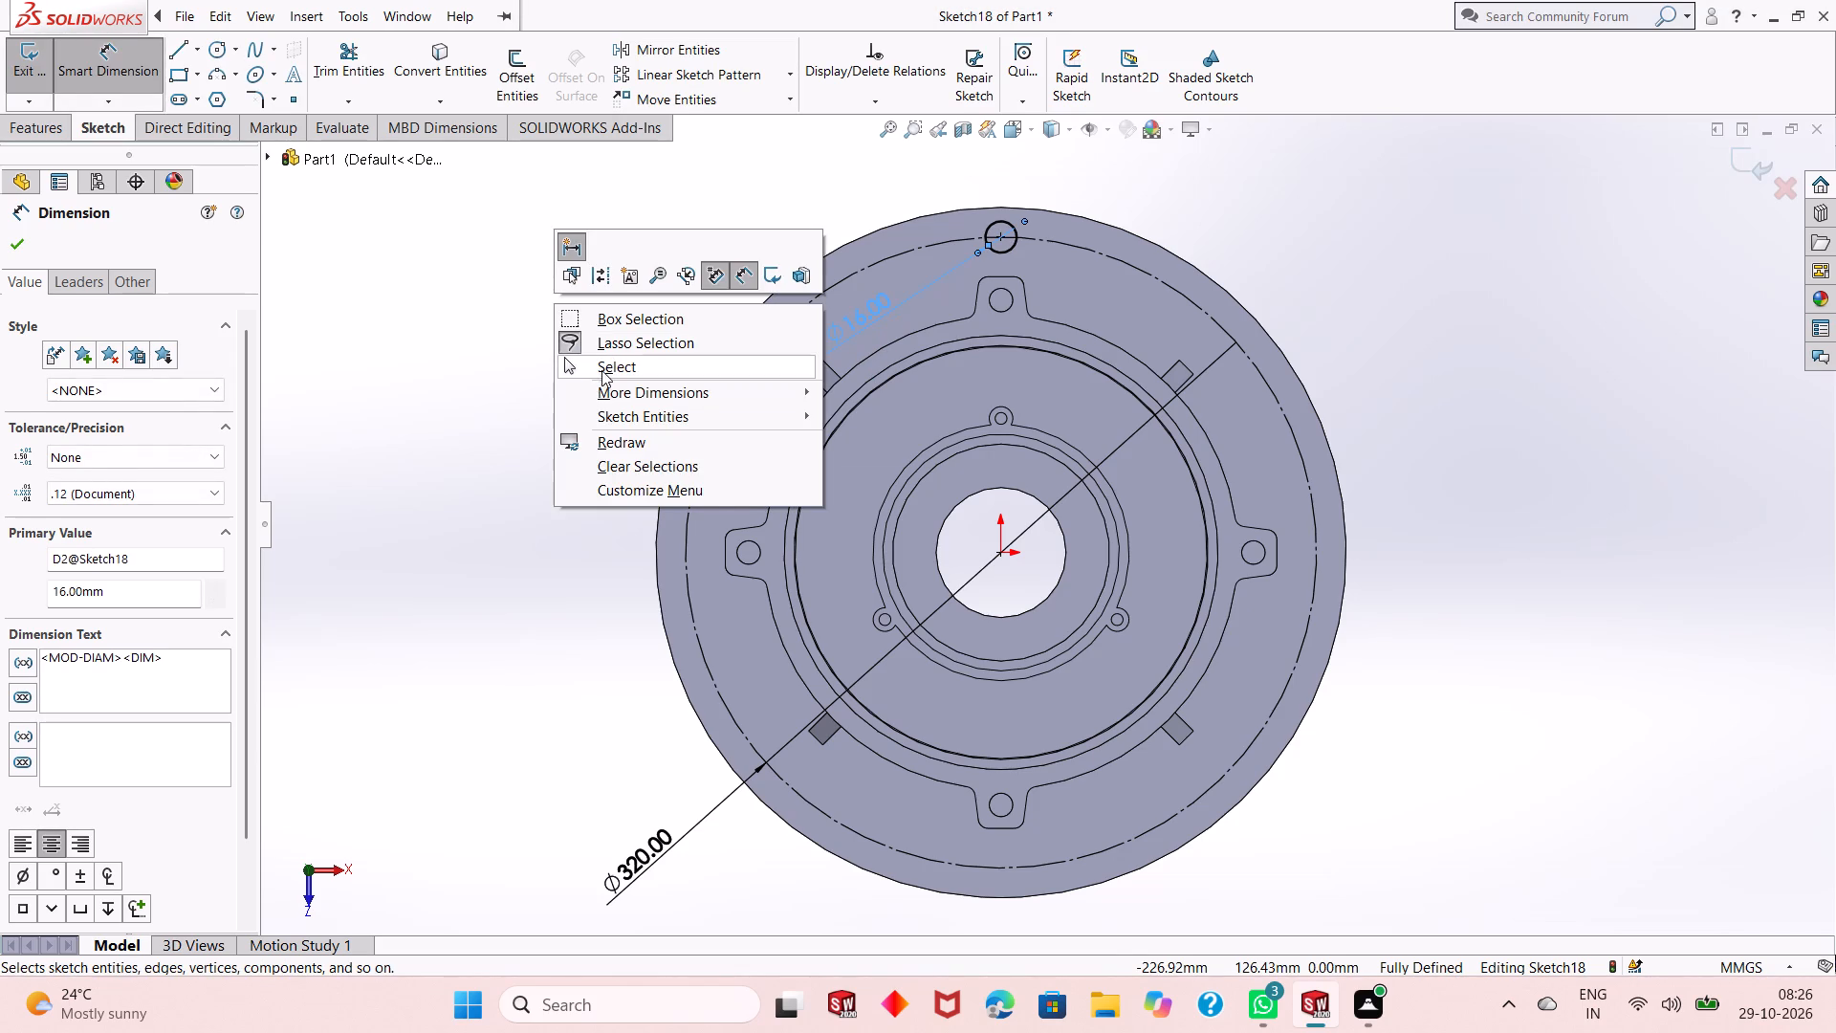
click(601, 370)
Create a circular sketch pattern of the 16 mm circle about the origin with 12 equally spaced instances over 360 degrees.
click(1002, 252)
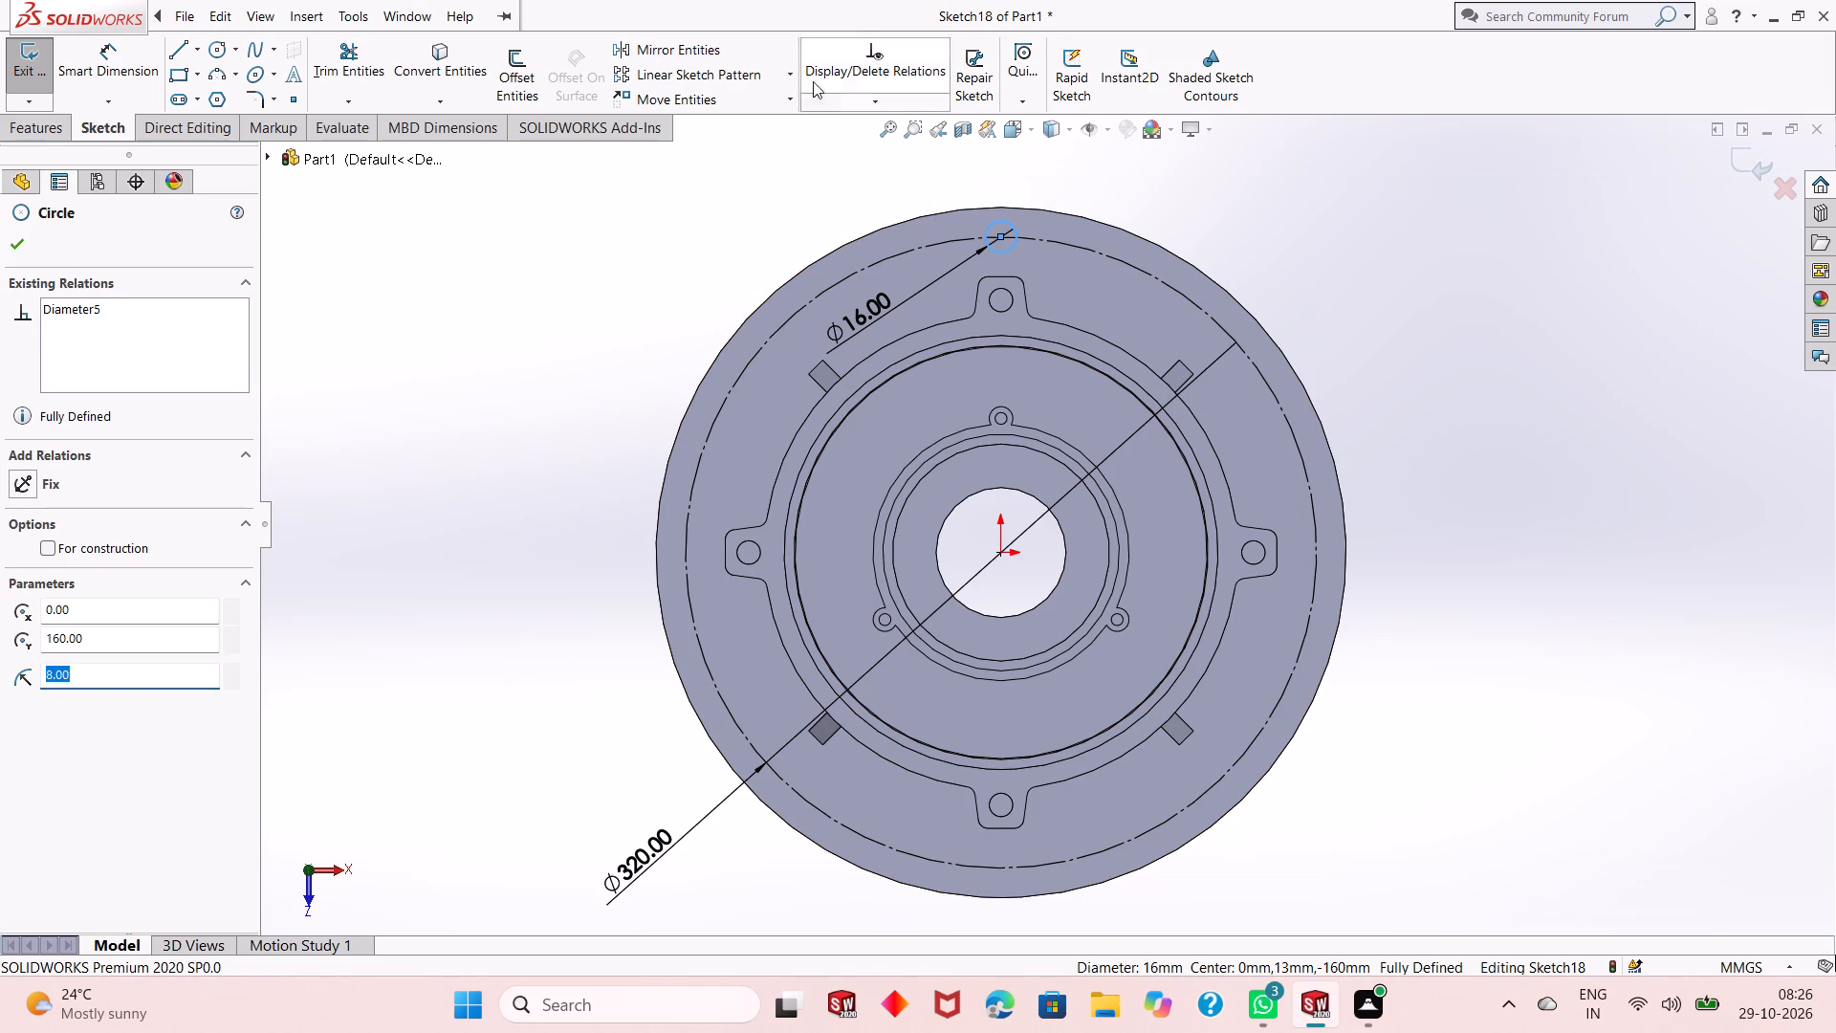
click(793, 65)
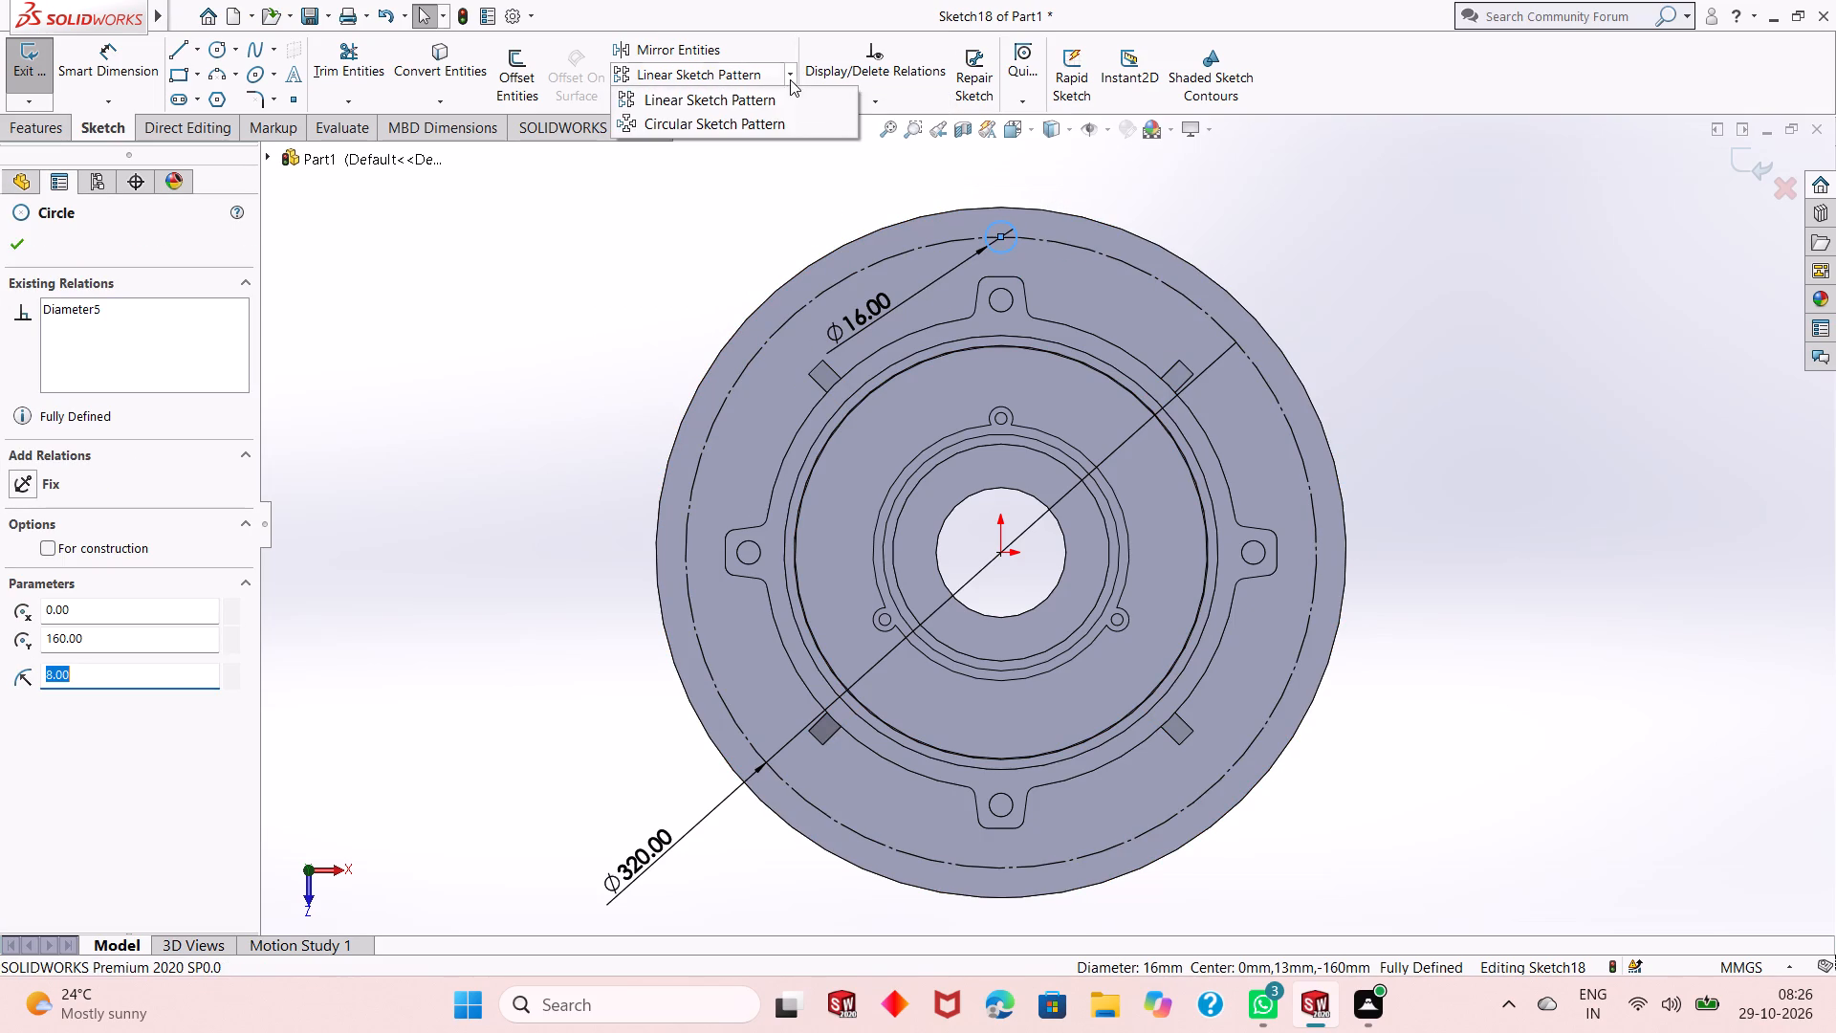
click(789, 120)
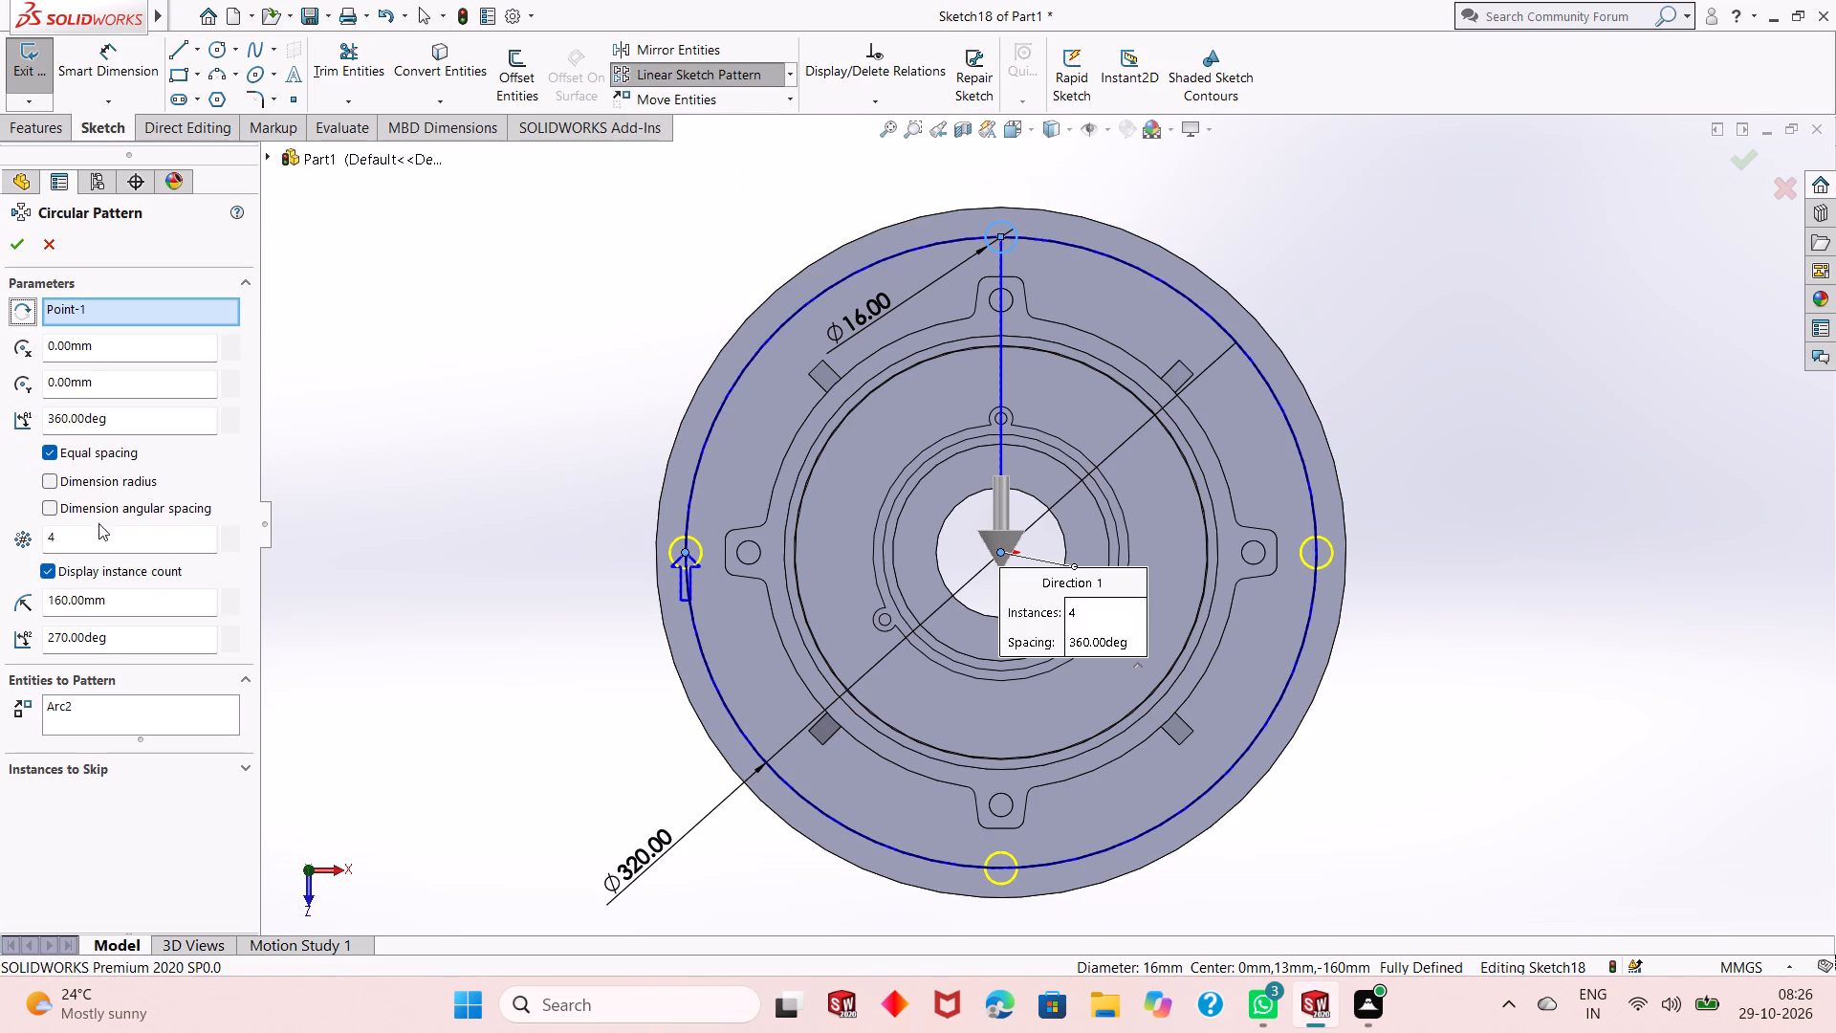
click(100, 542)
click(100, 542)
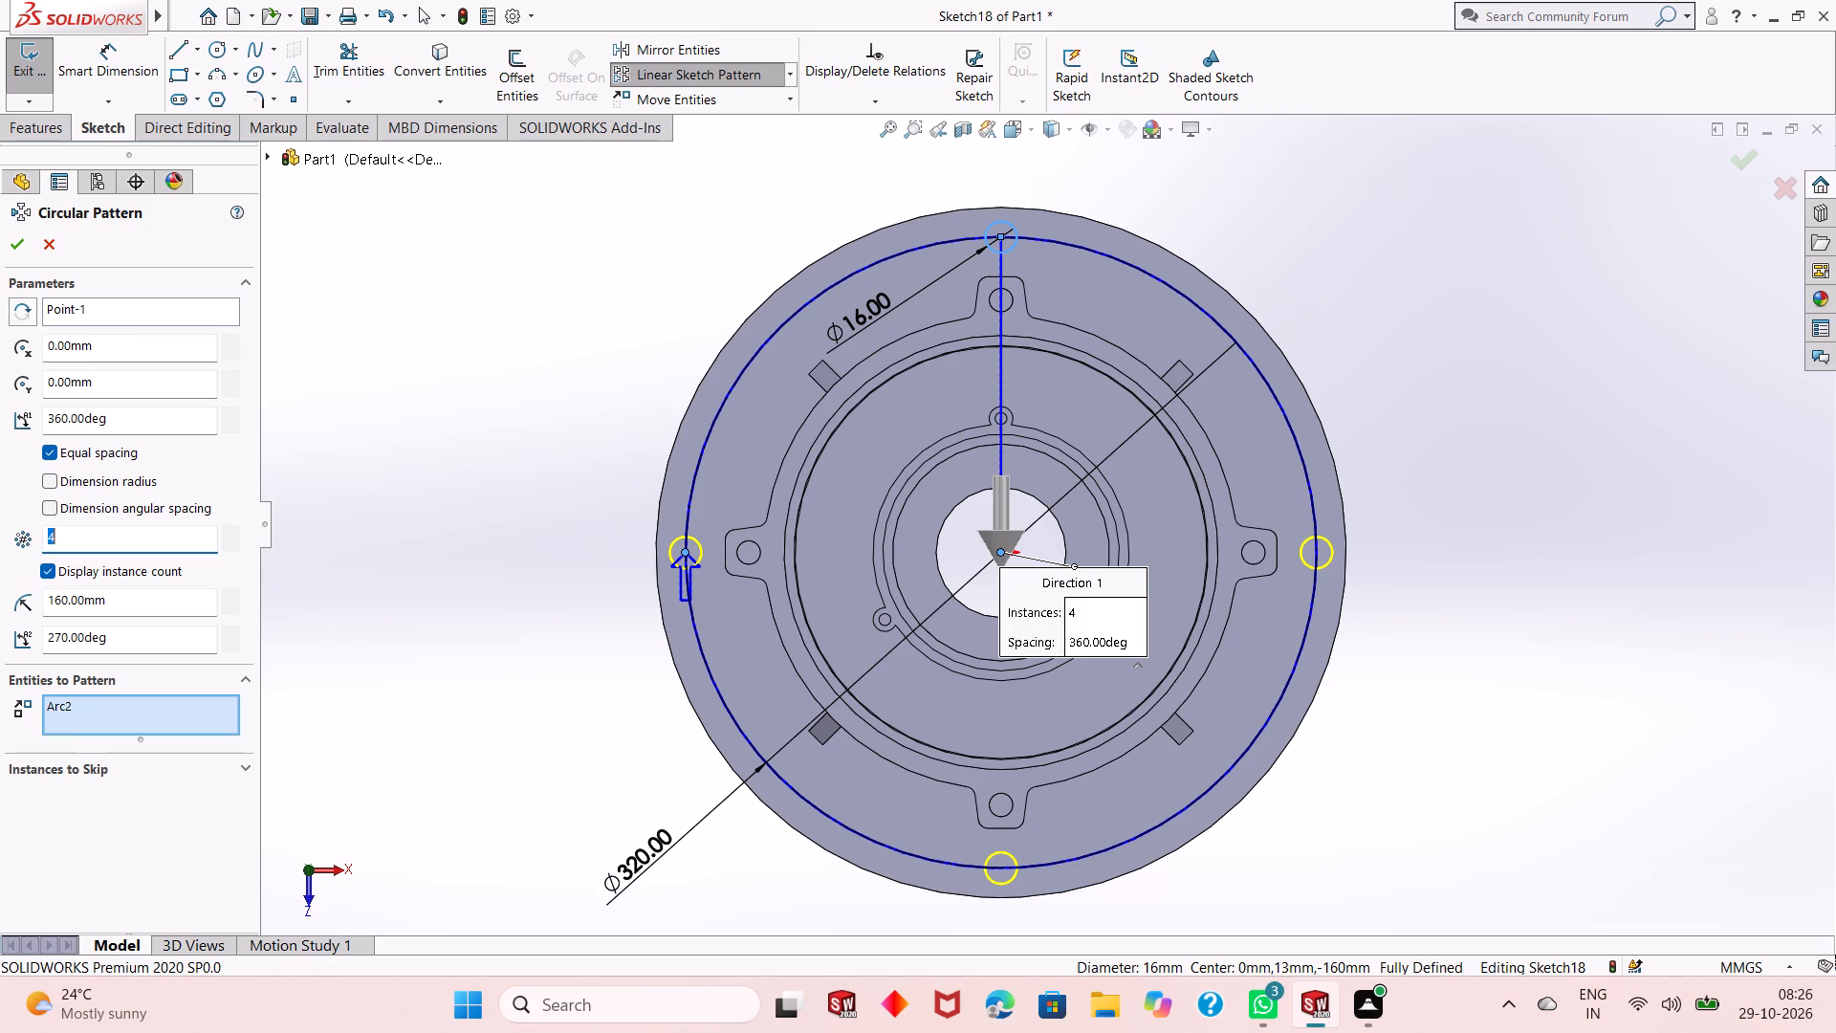
text(12)
key(Return)
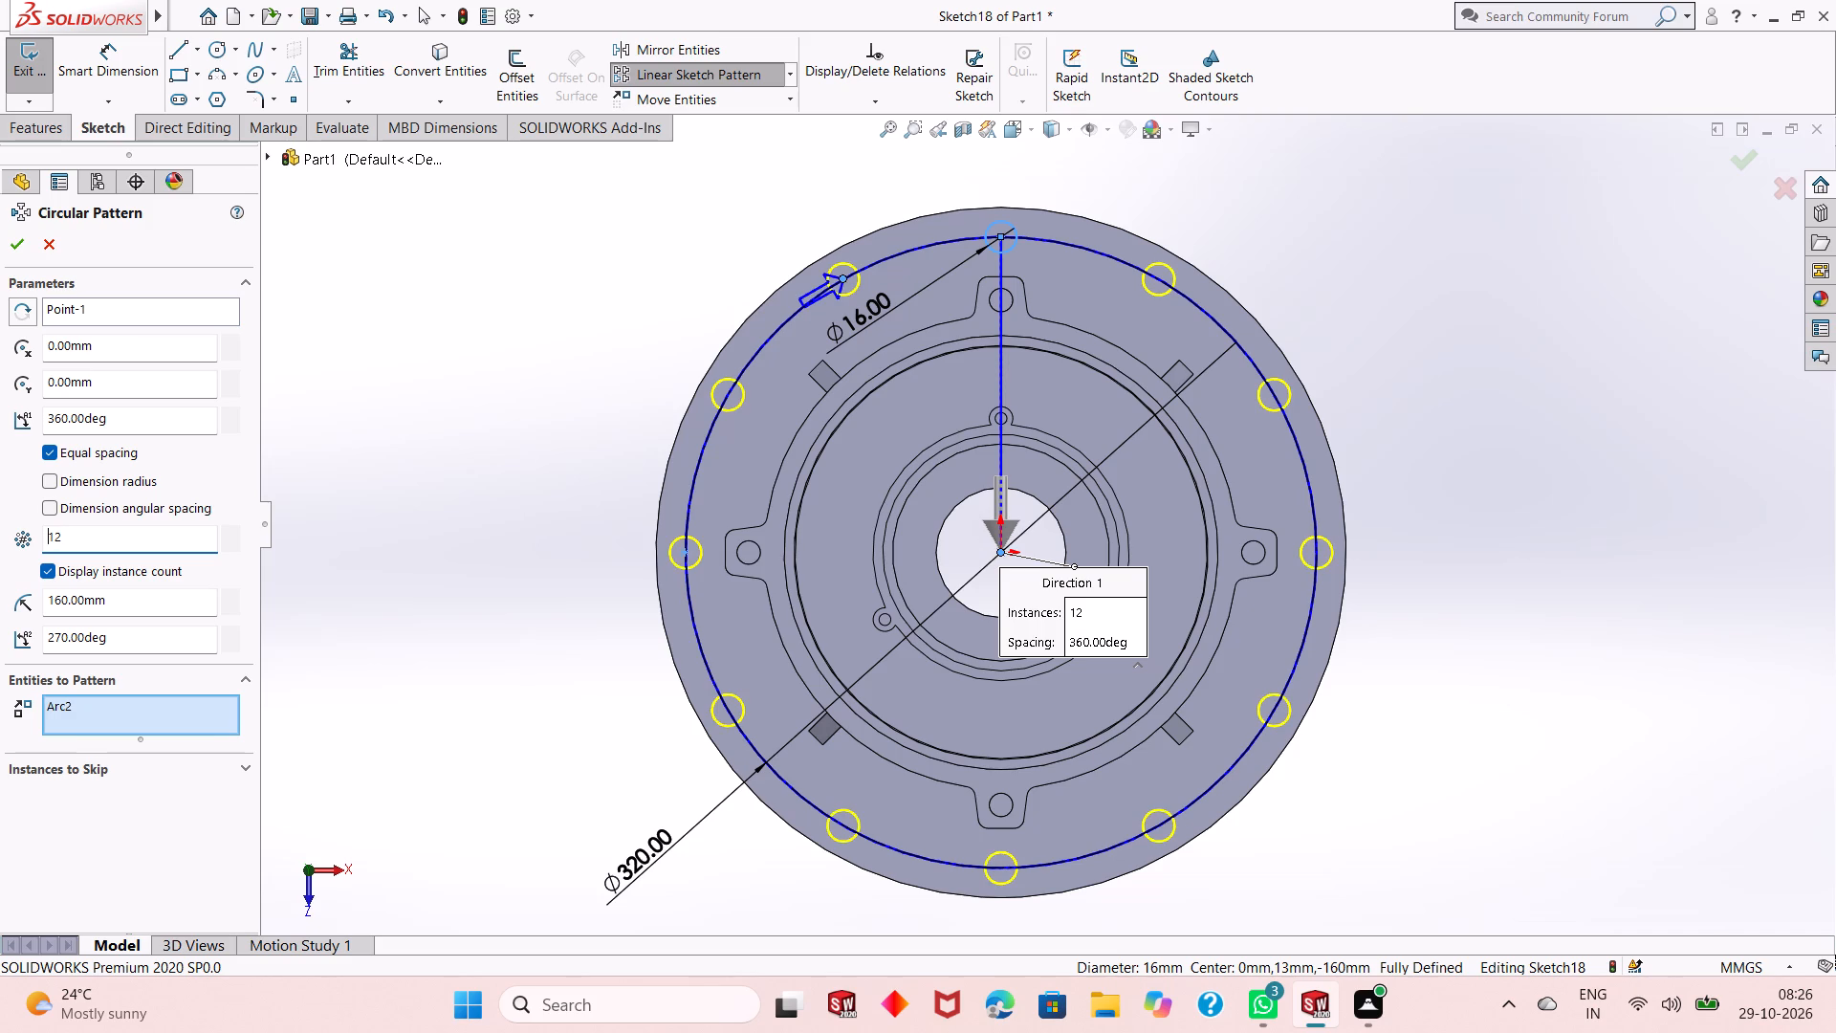
click(11, 243)
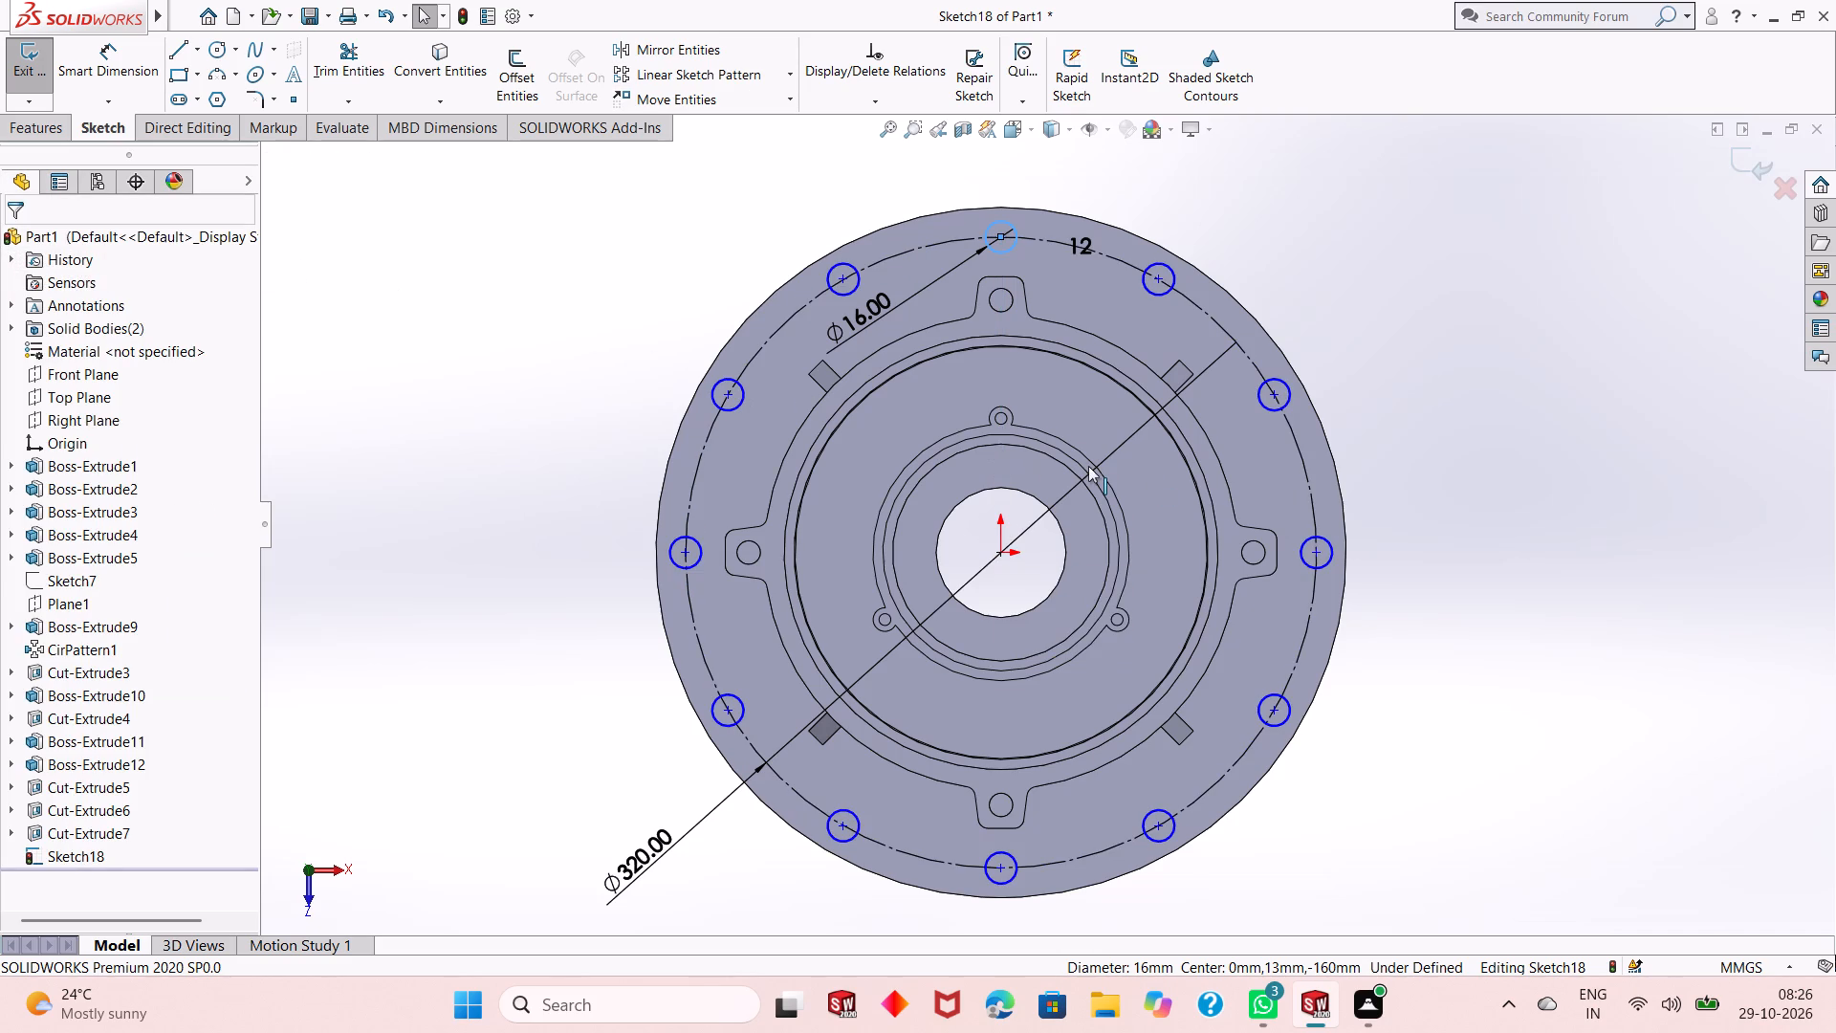
key(Escape)
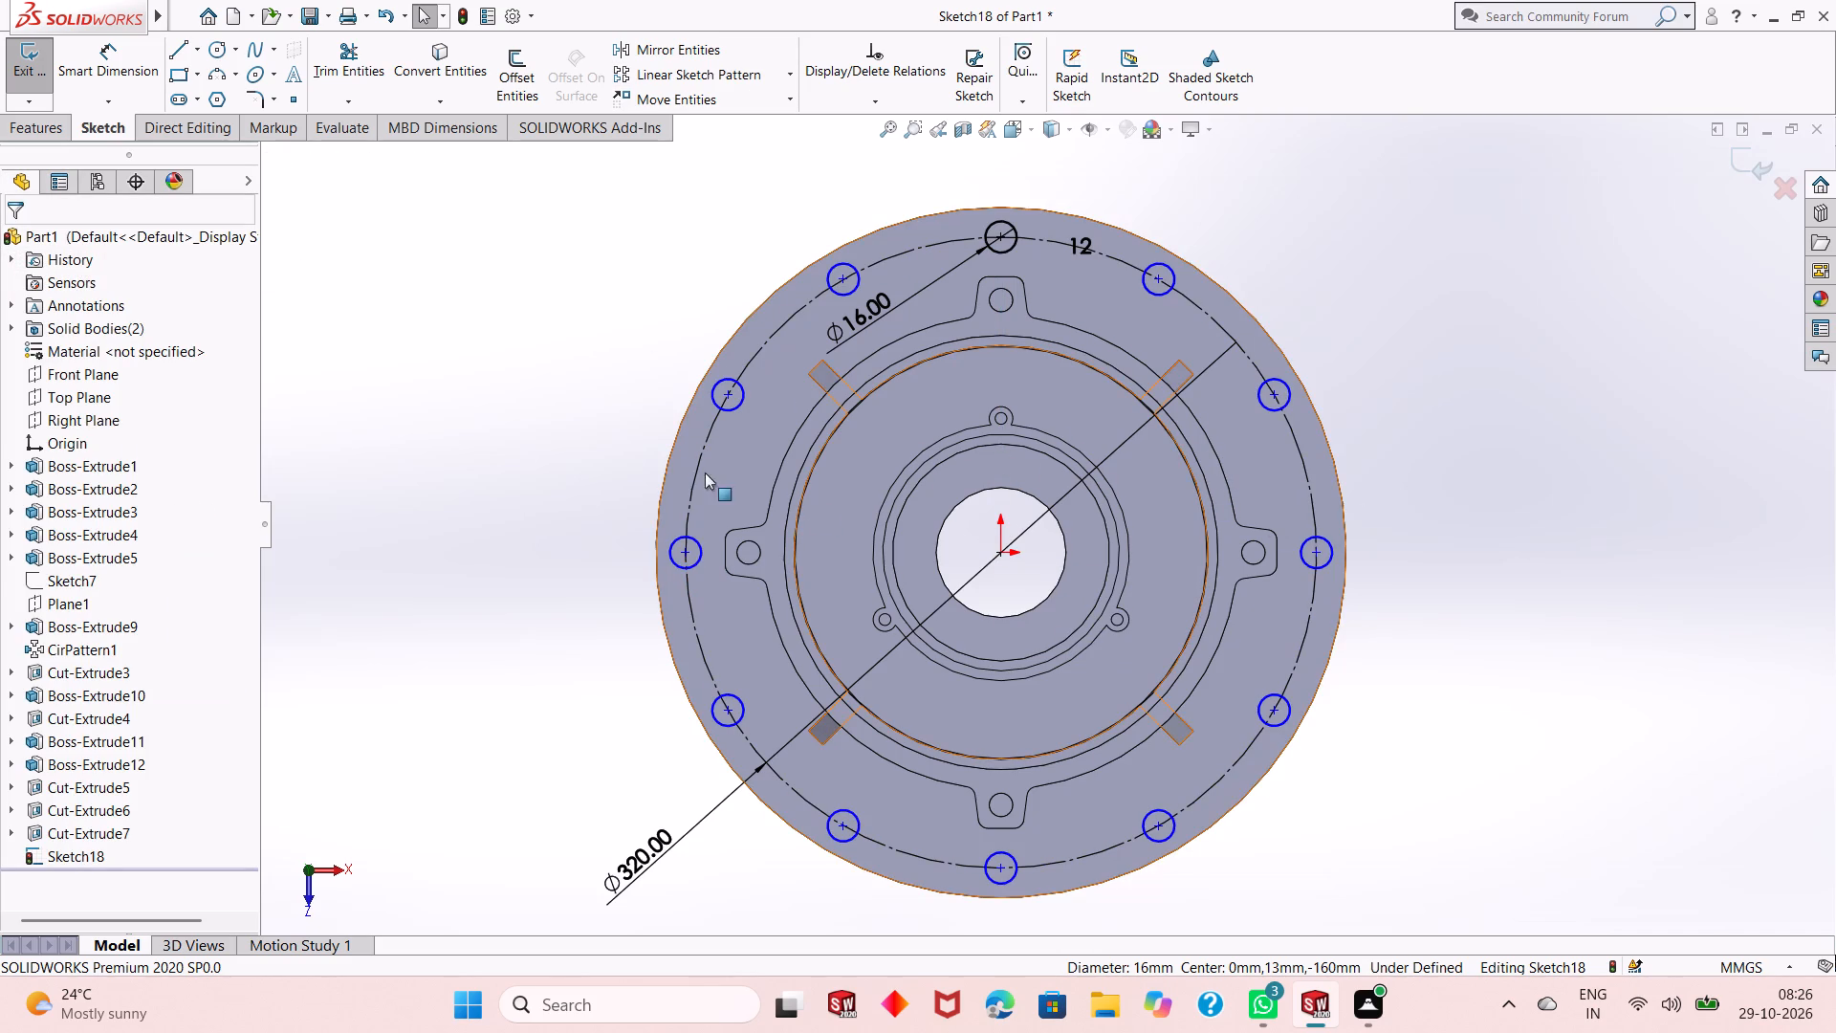
Make the centres of two patterned circles, one at the disc's upper left and one at its lower left, coincident with the construction circle.
click(726, 394)
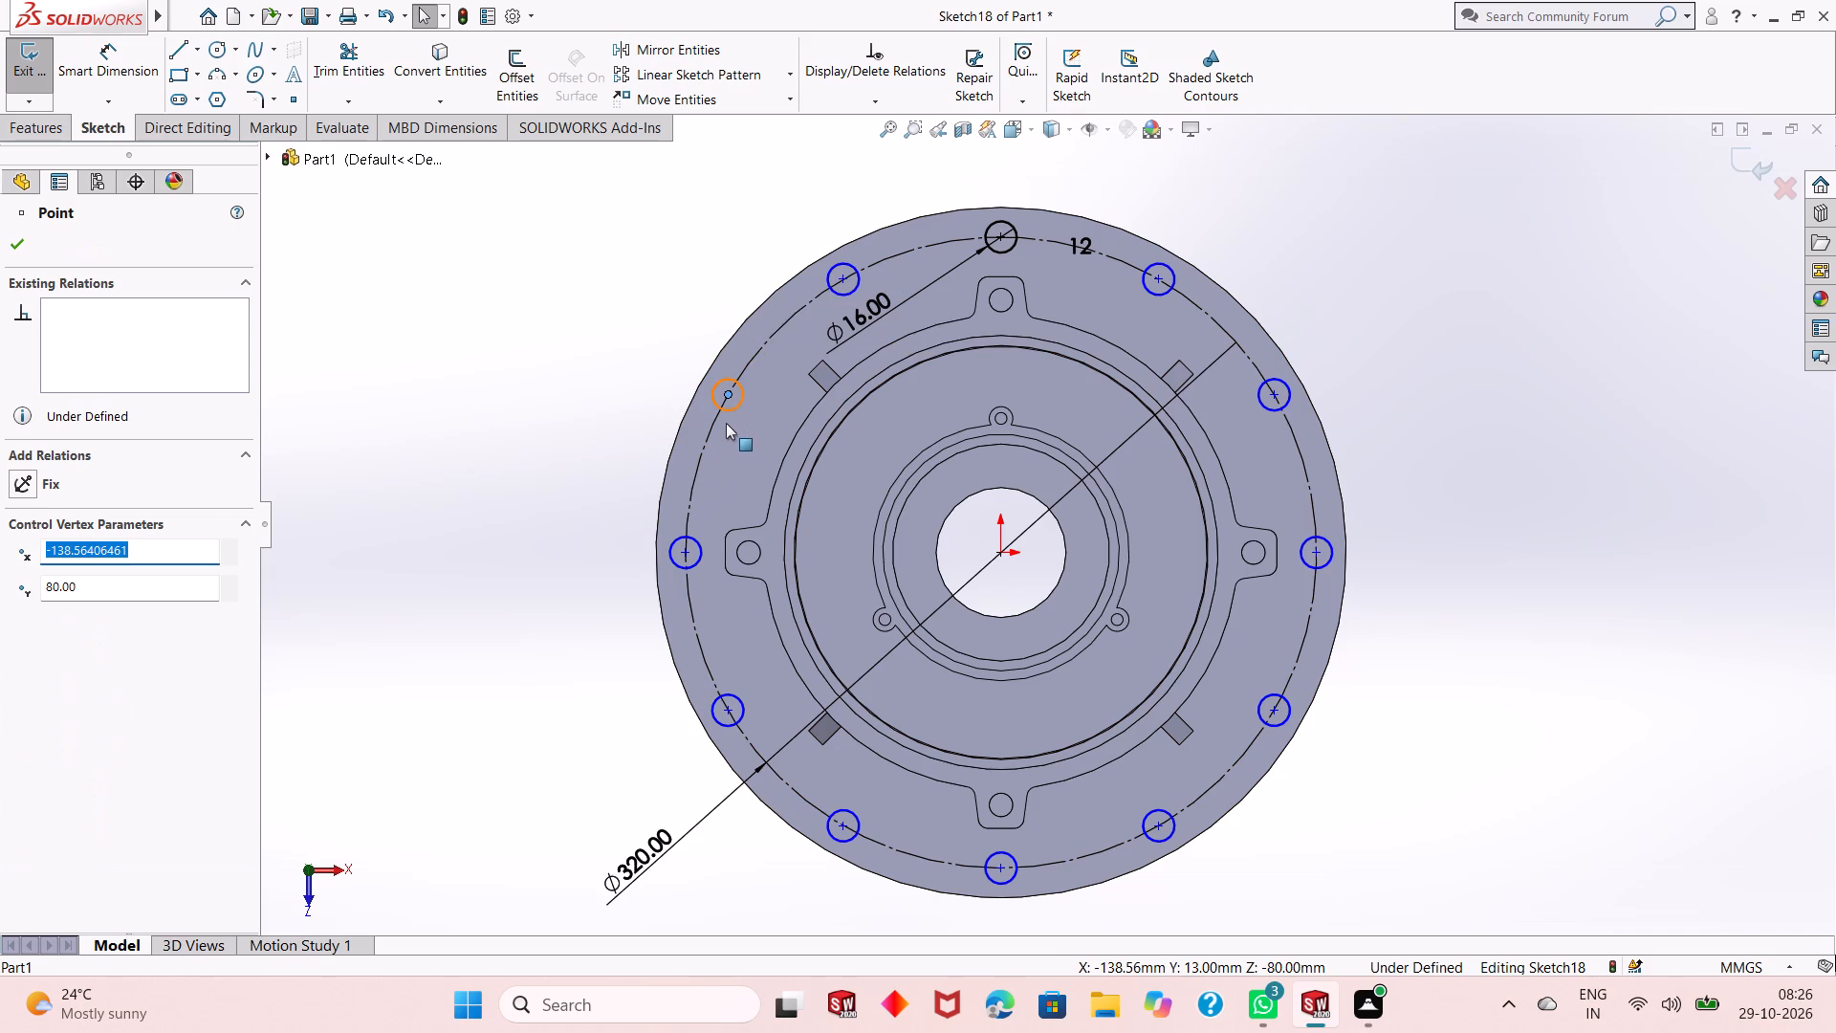
ctrl+click(708, 447)
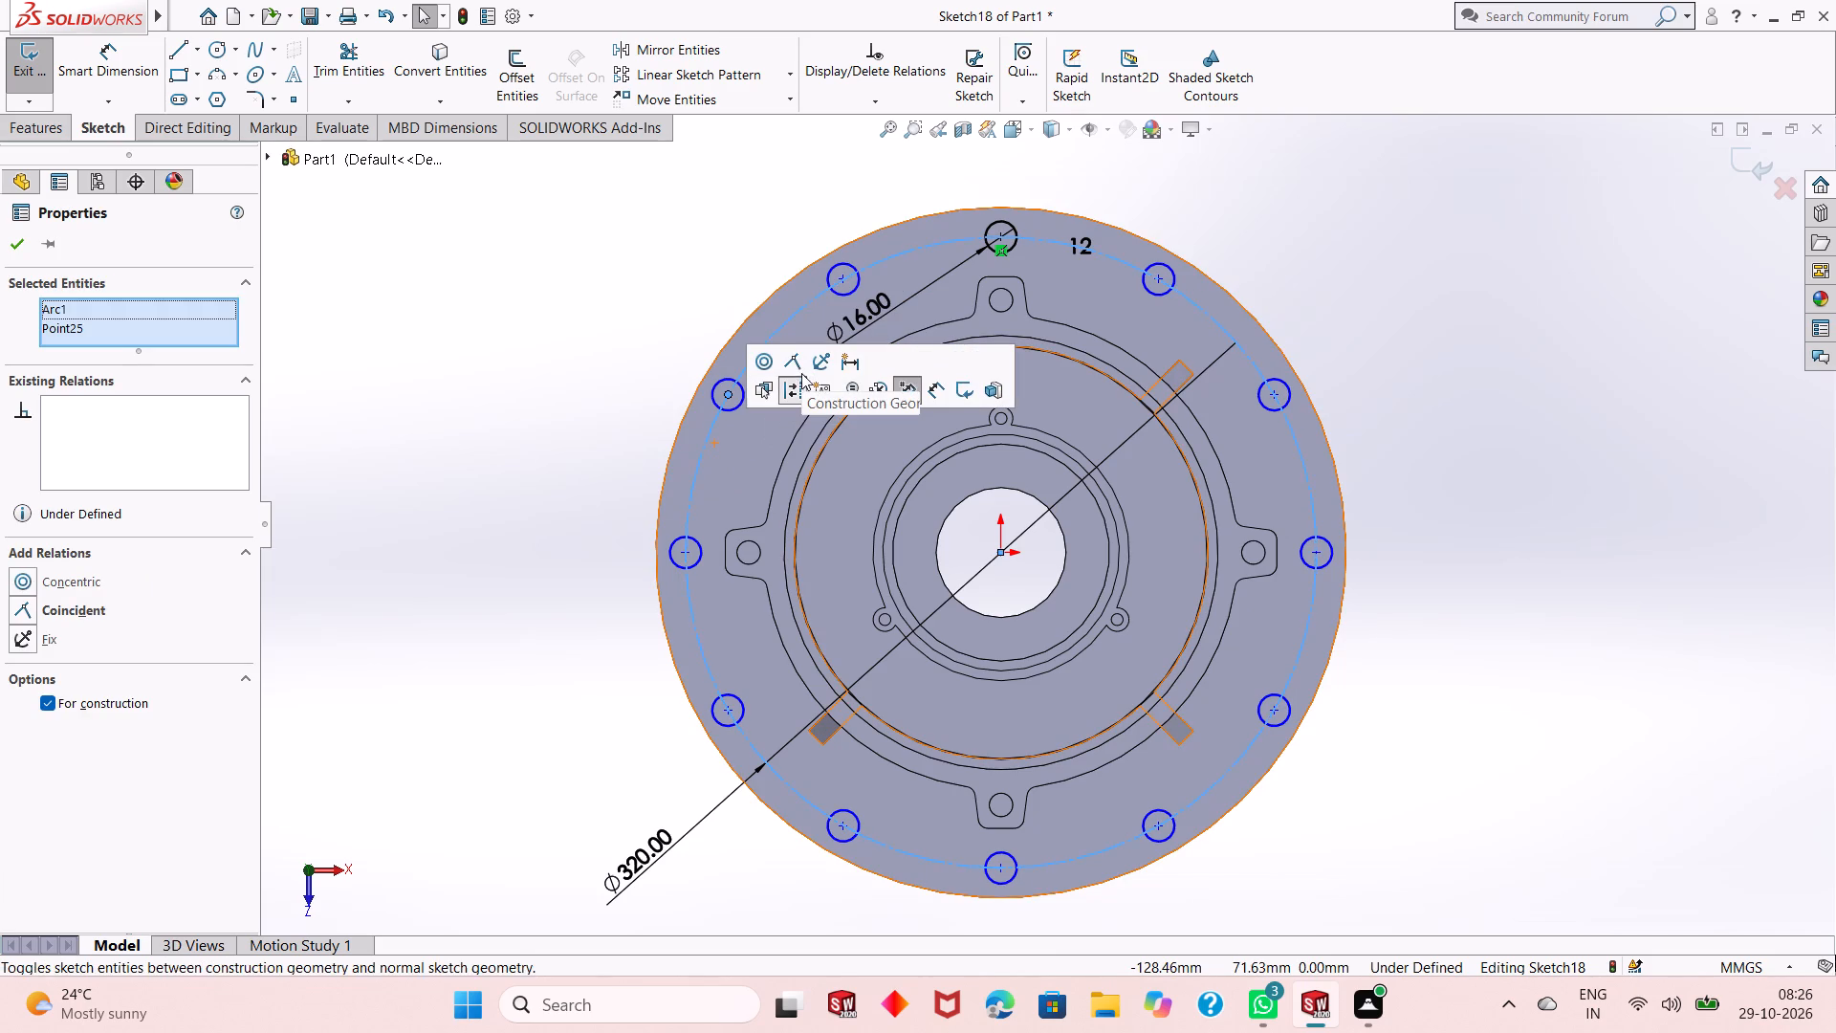
click(799, 352)
click(11, 242)
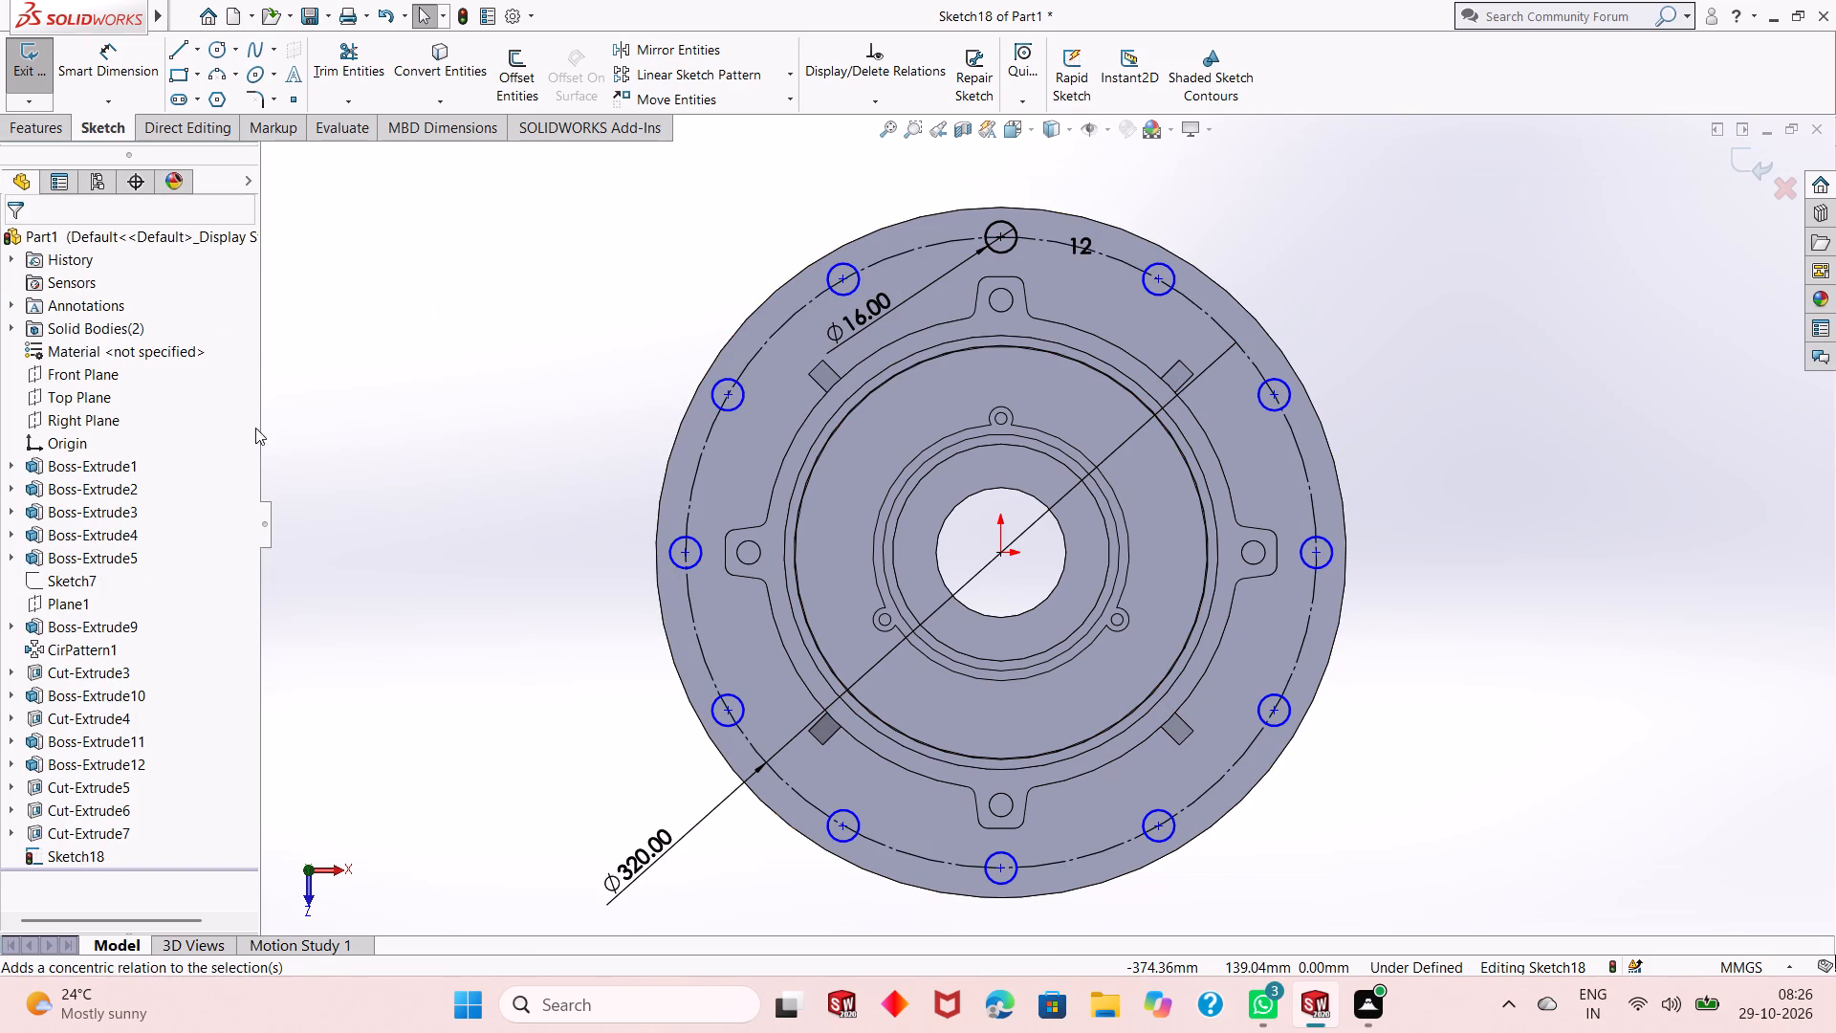
click(729, 714)
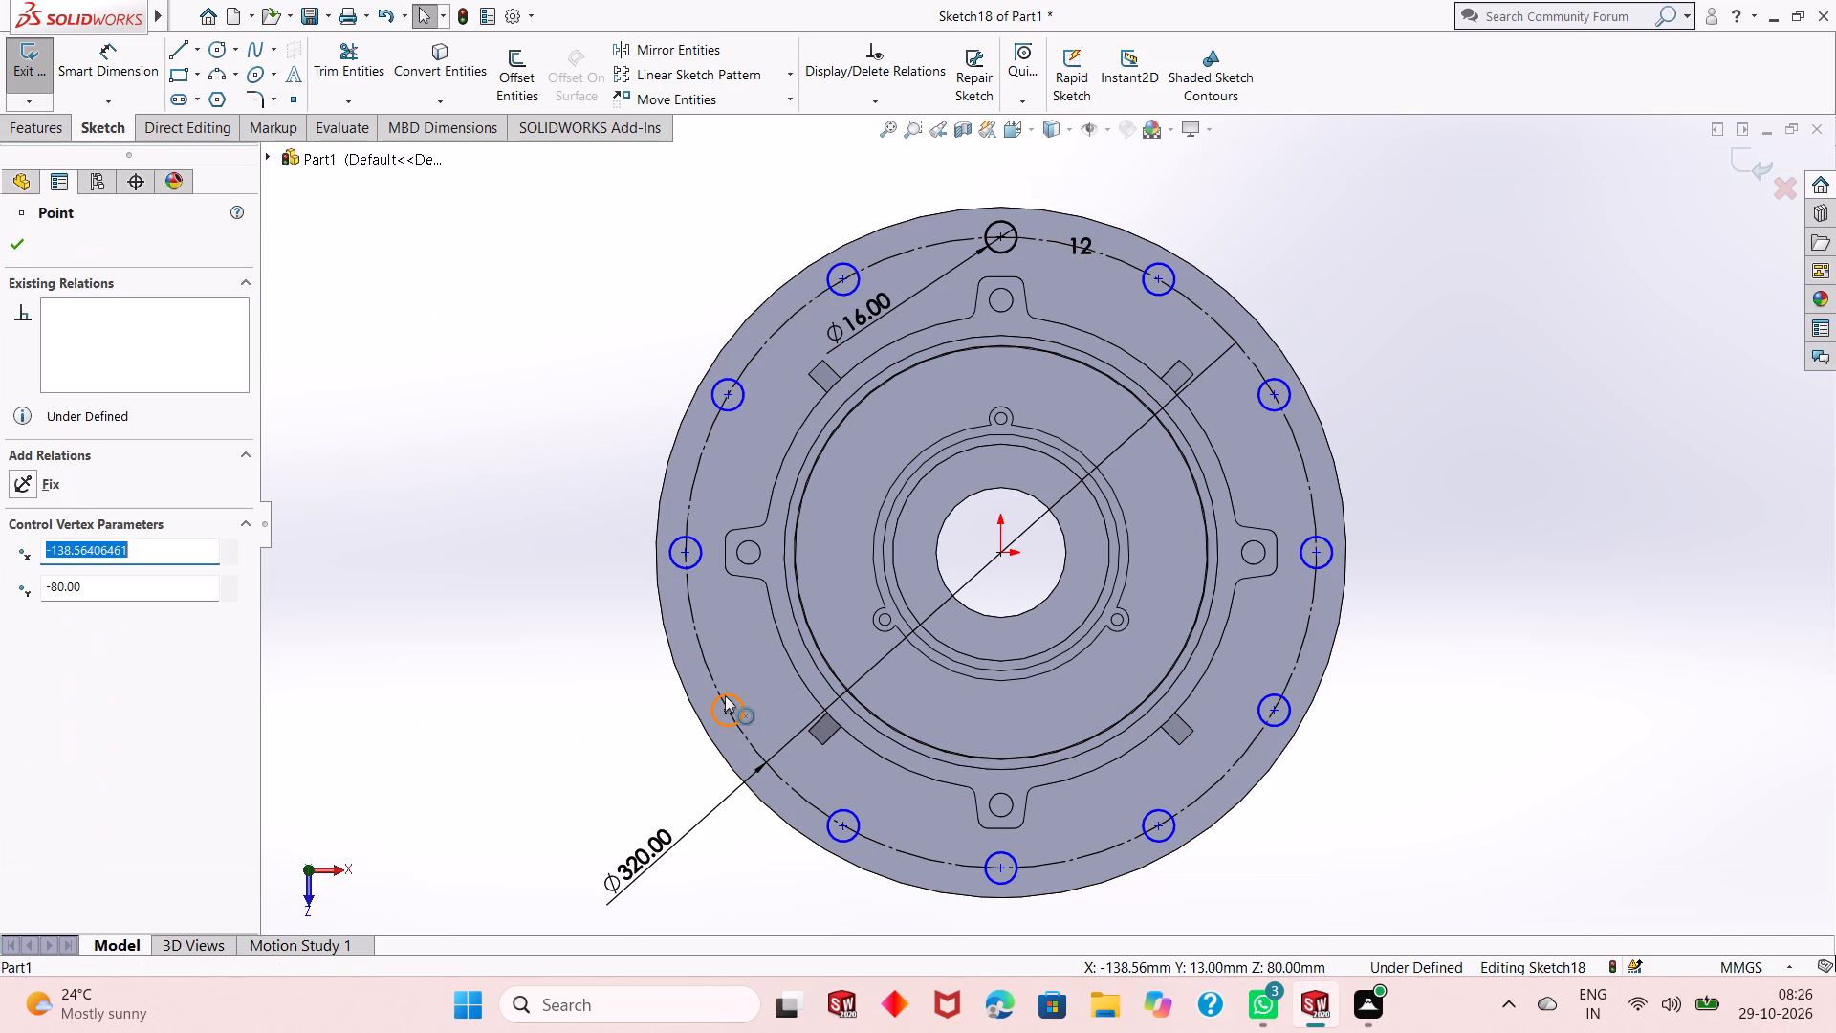
ctrl+click(714, 685)
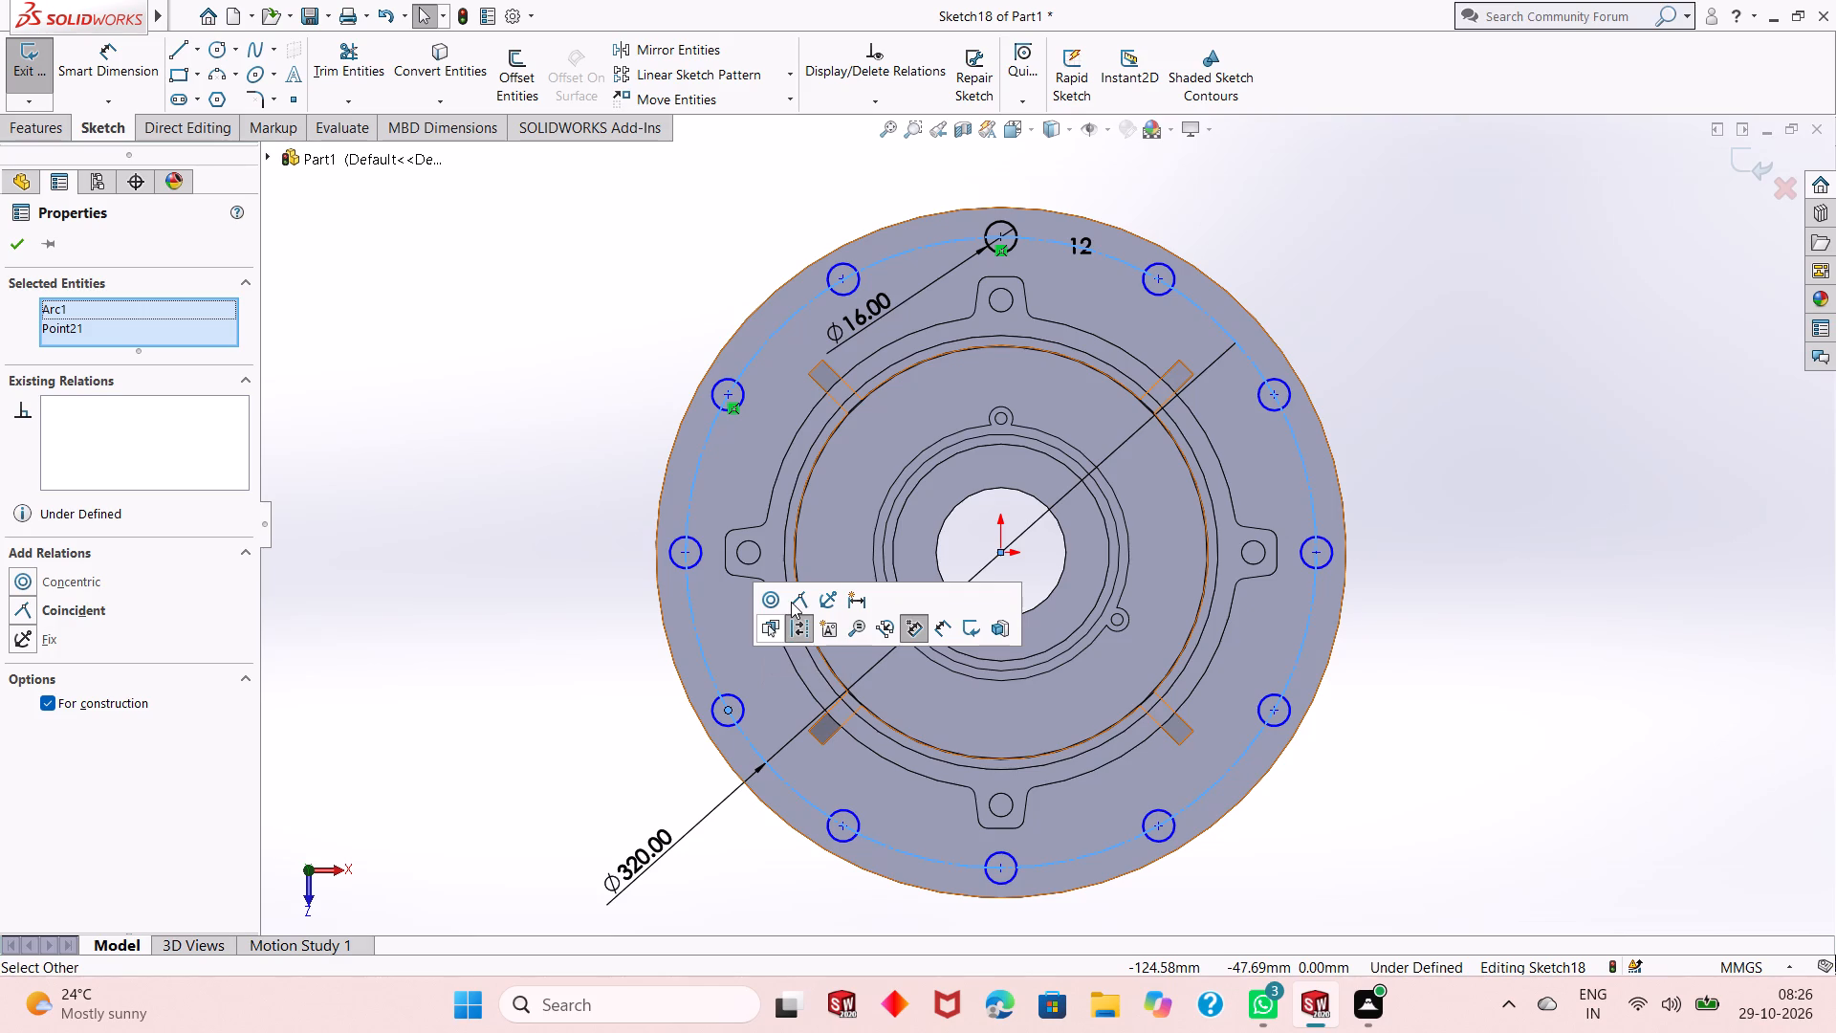
click(791, 602)
click(6, 243)
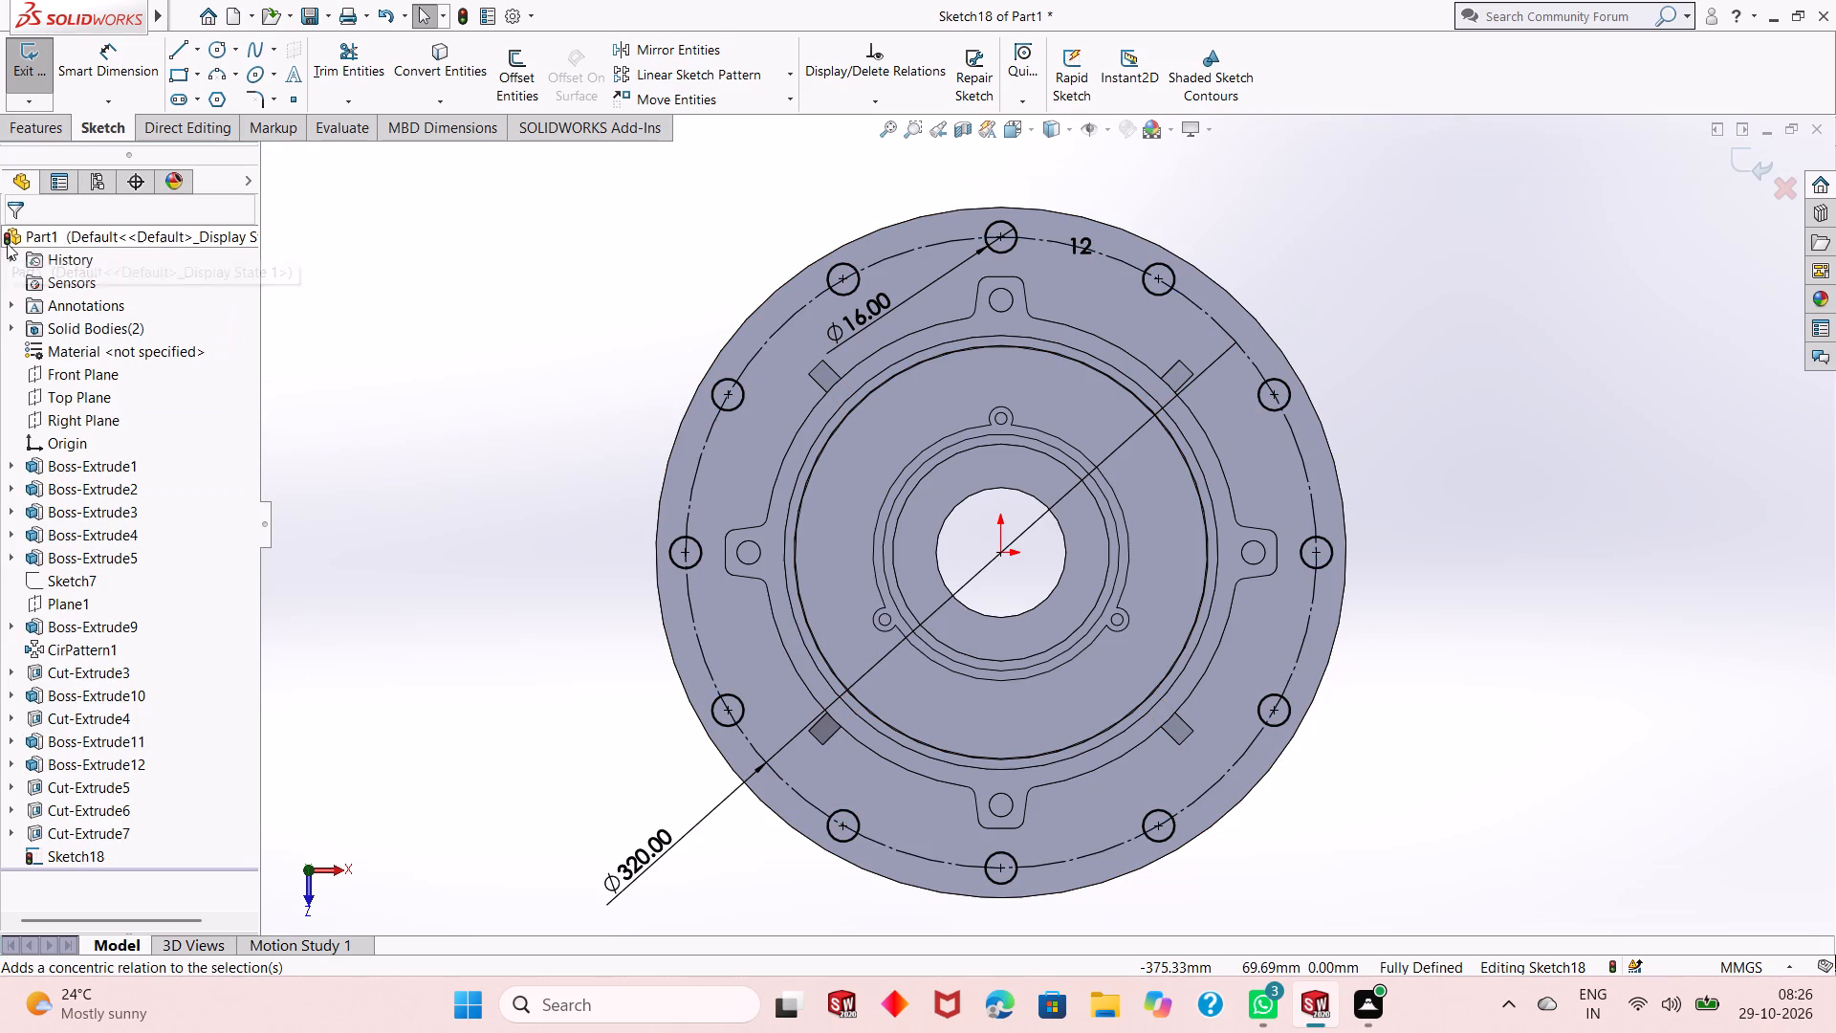
Cut-extrude the 12 patterned circles into the base disc with a Blind depth of 12 mm.
click(46, 127)
click(323, 86)
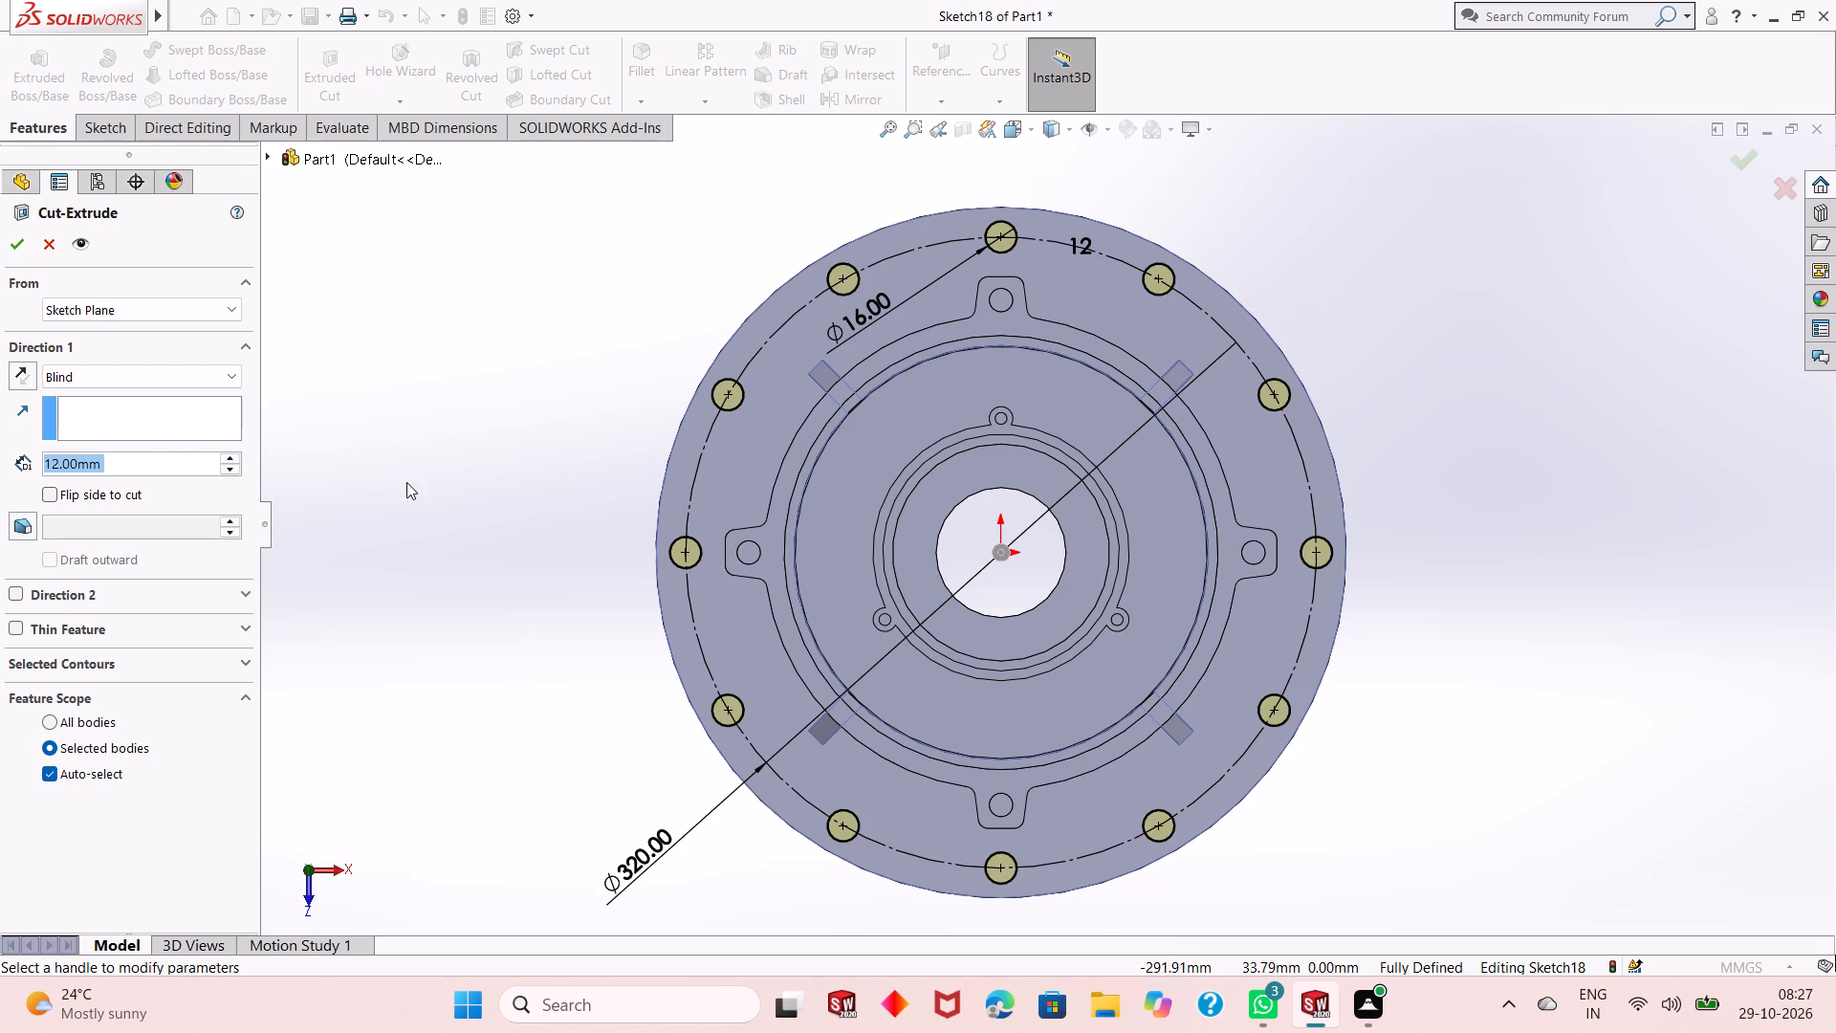
click(17, 245)
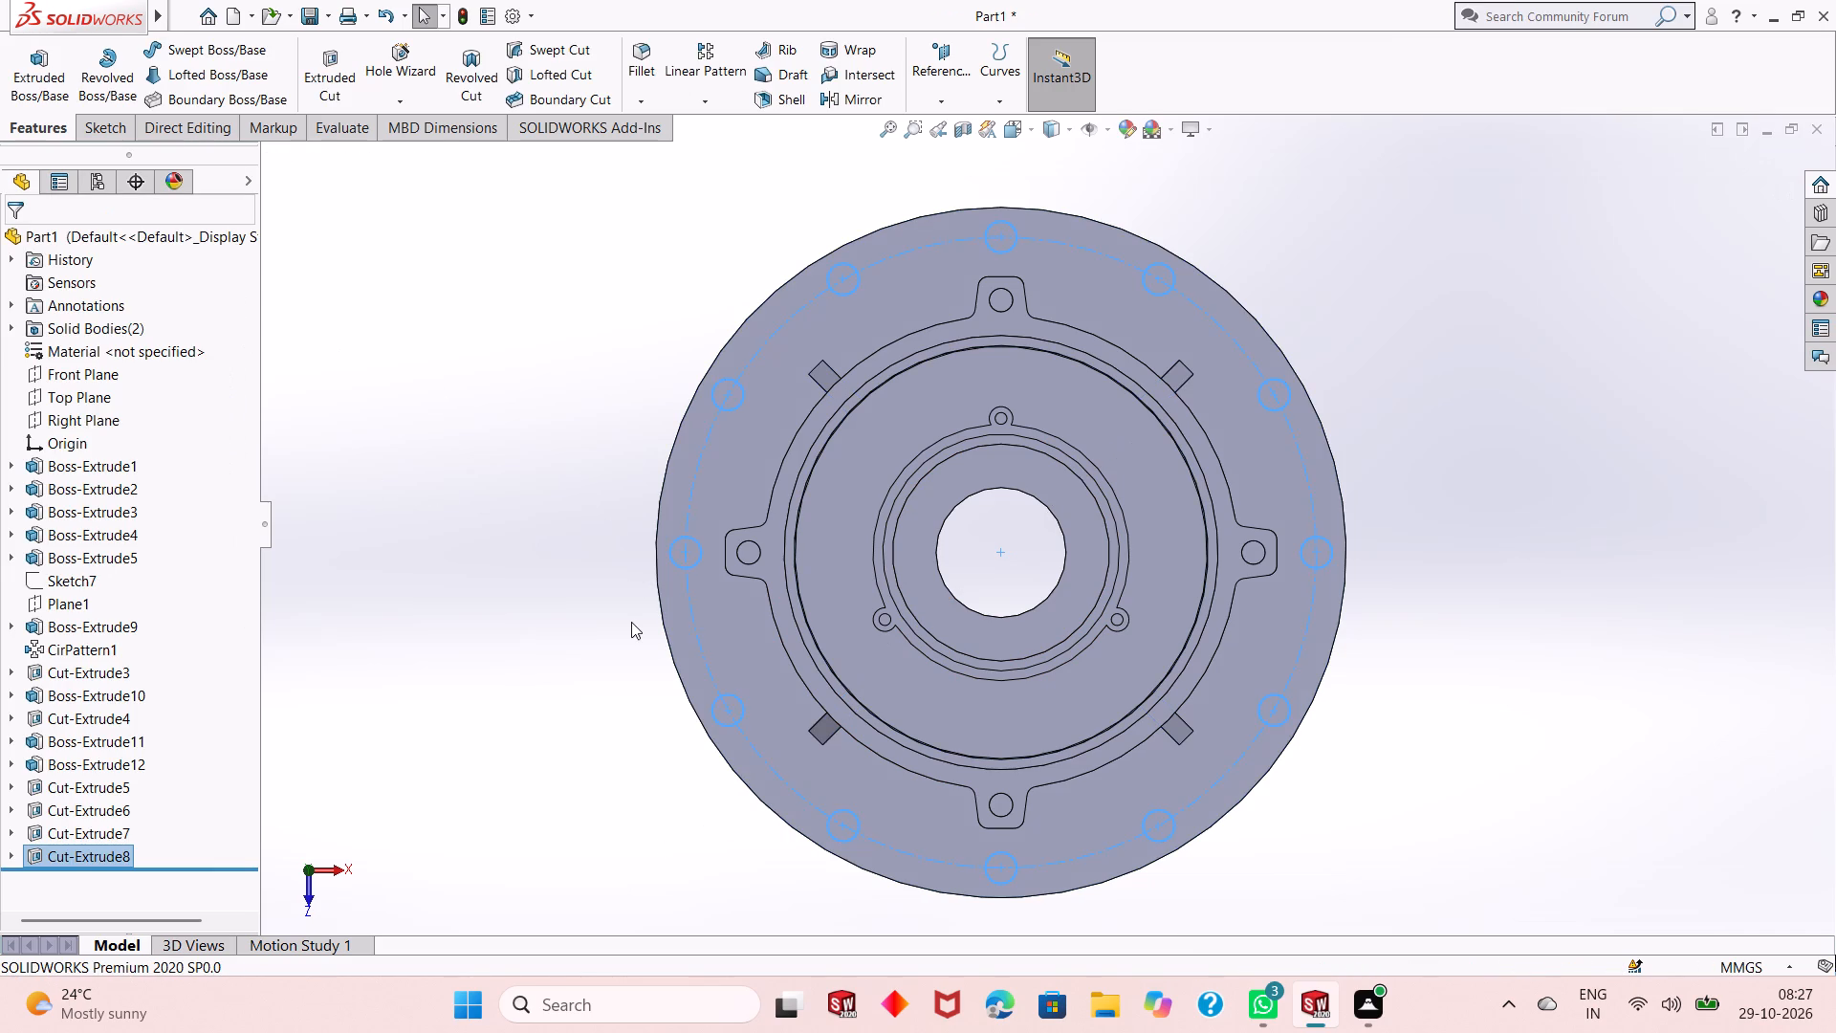
Edit the 12-hole cut's end condition so the holes pass completely through the base disc.
middle_drag(870, 714, 894, 543)
click(546, 608)
click(104, 851)
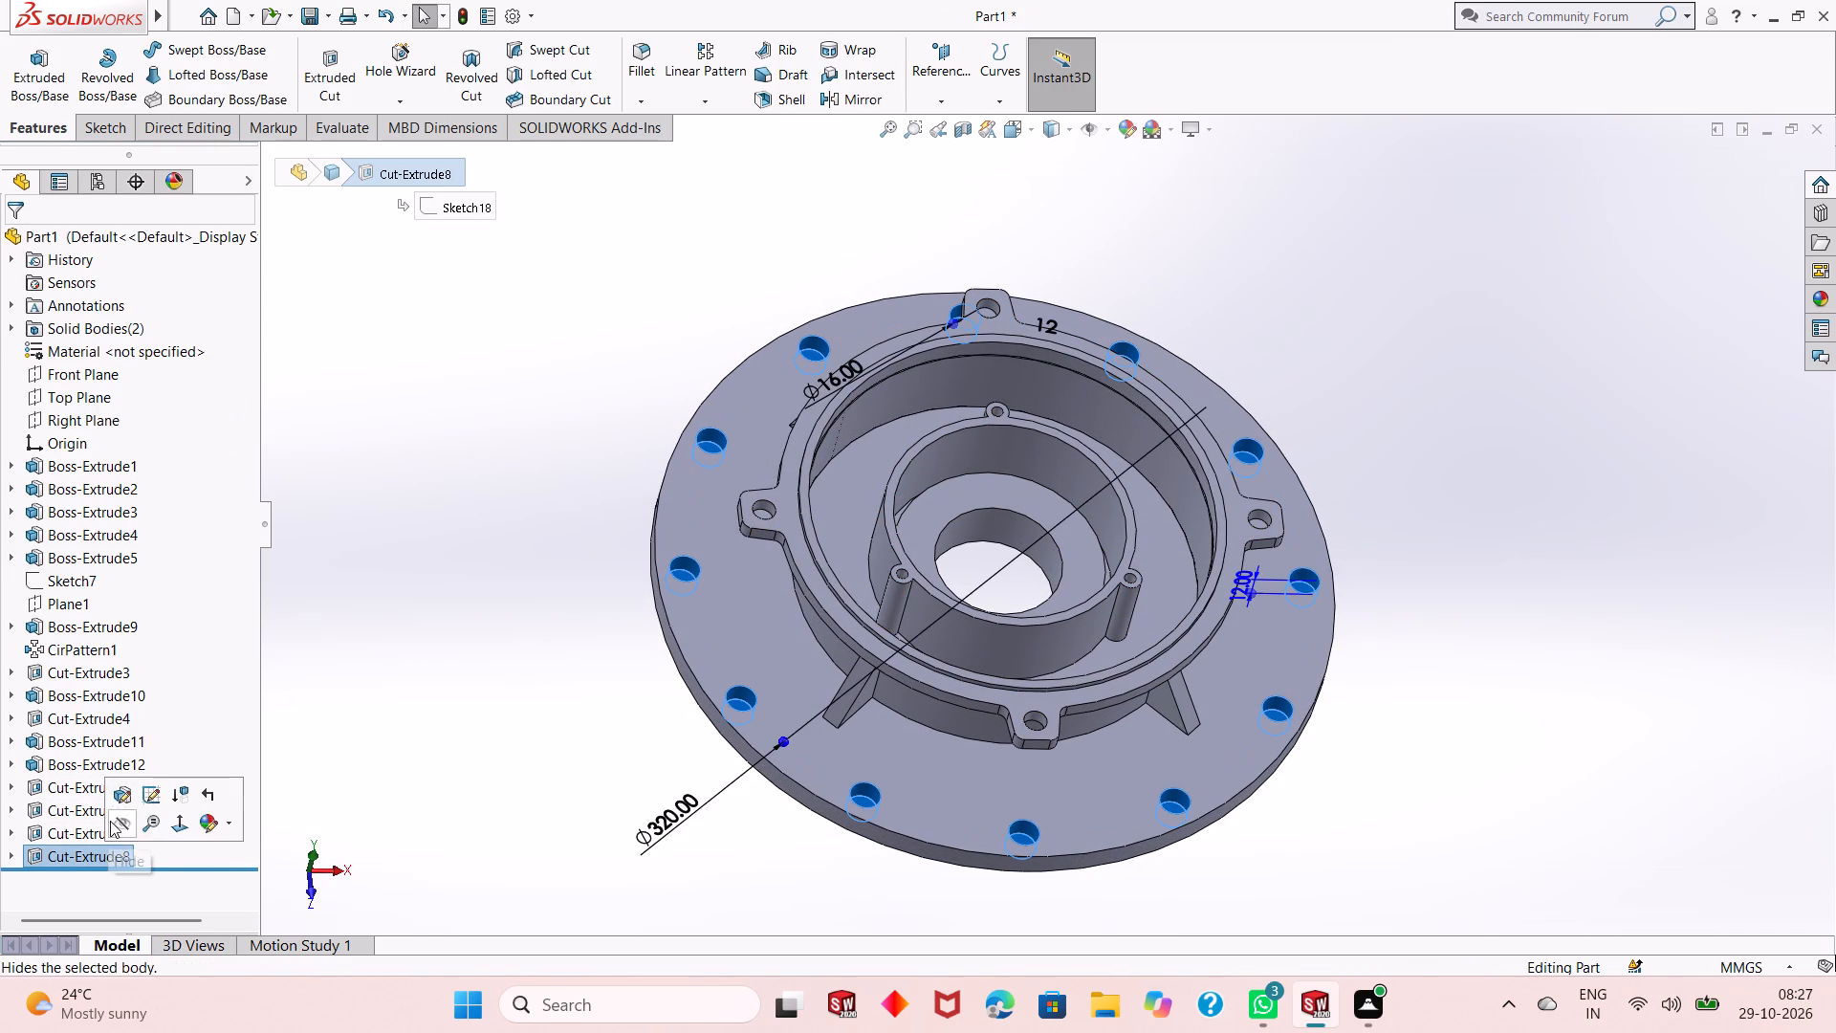
click(117, 794)
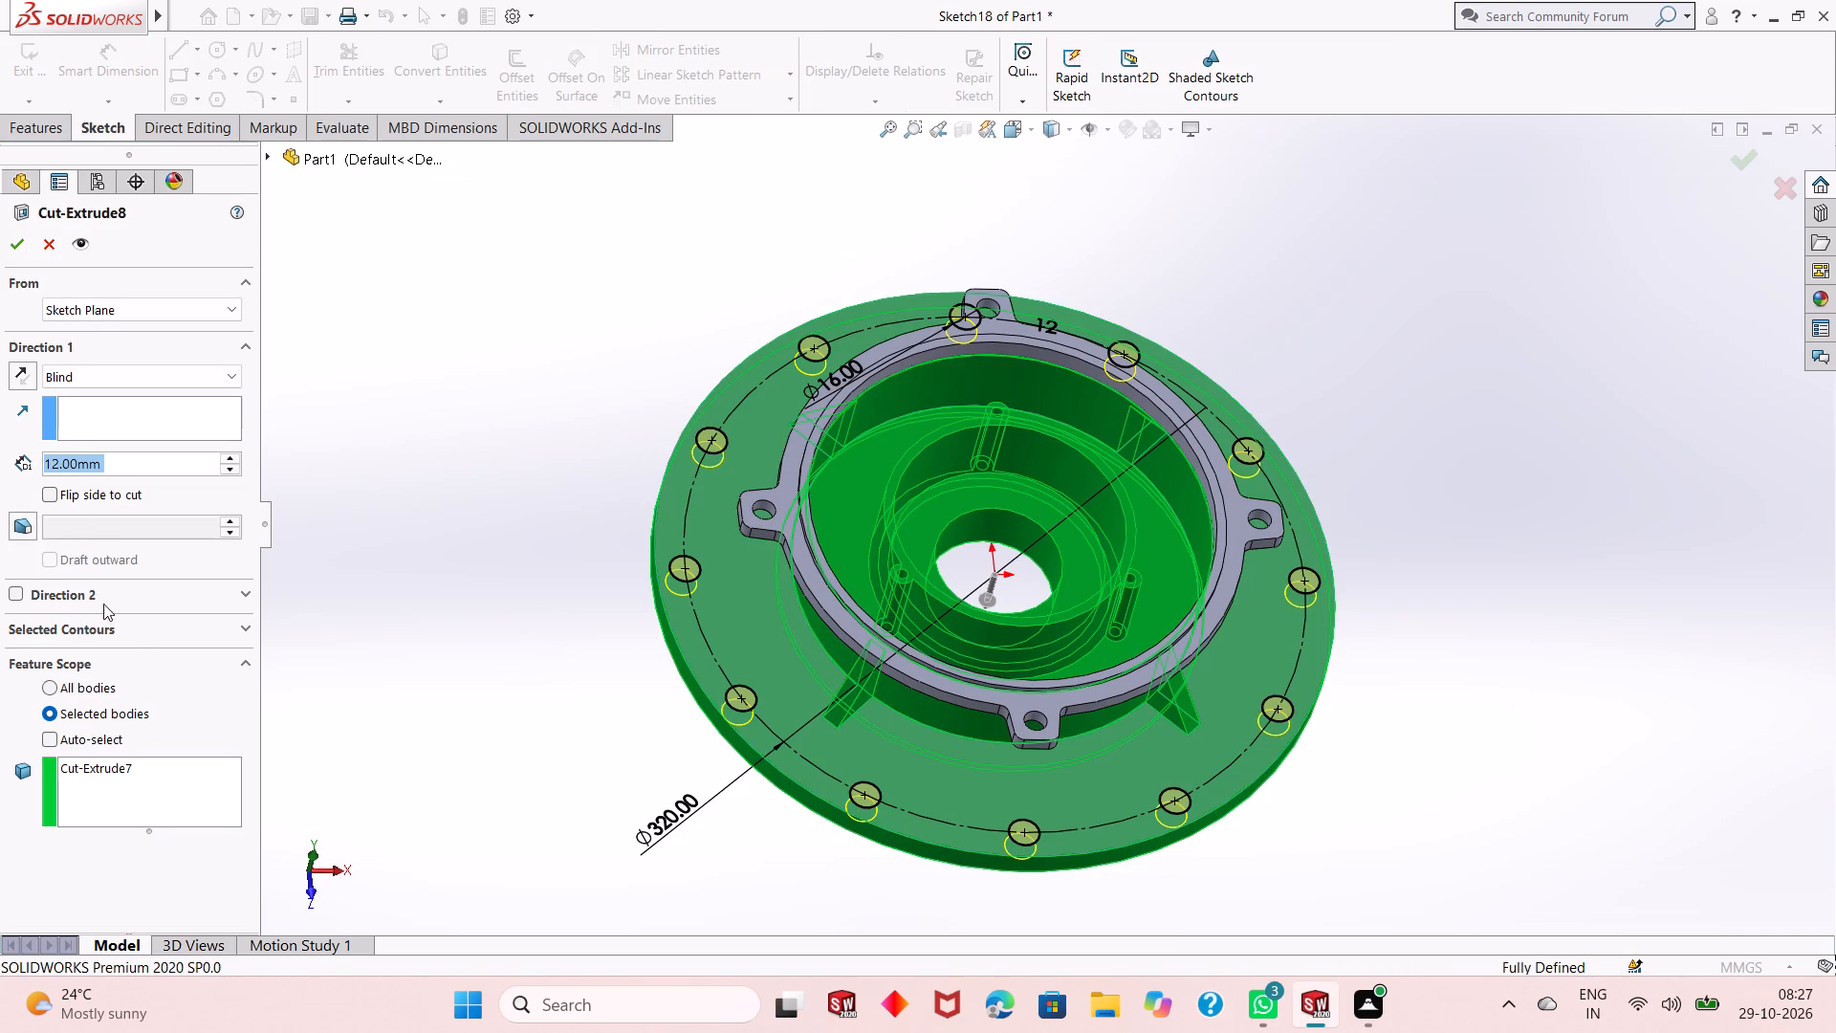
click(120, 367)
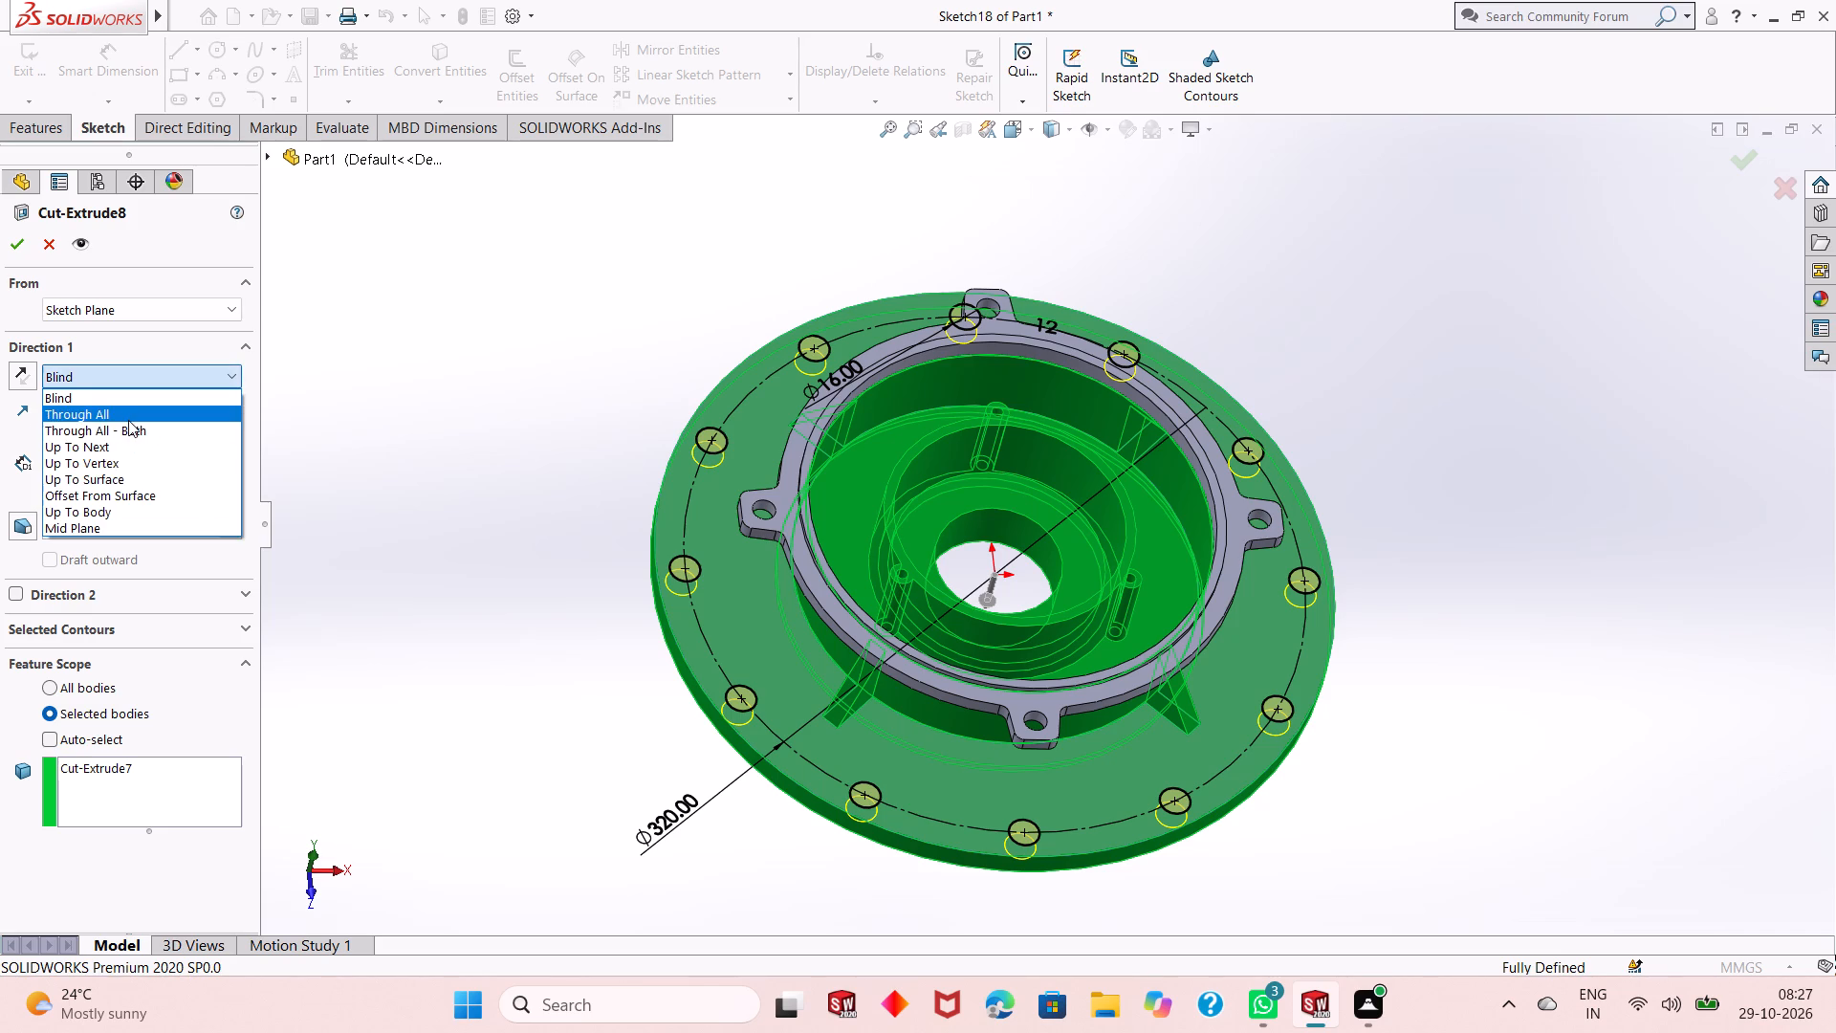
click(143, 440)
click(11, 240)
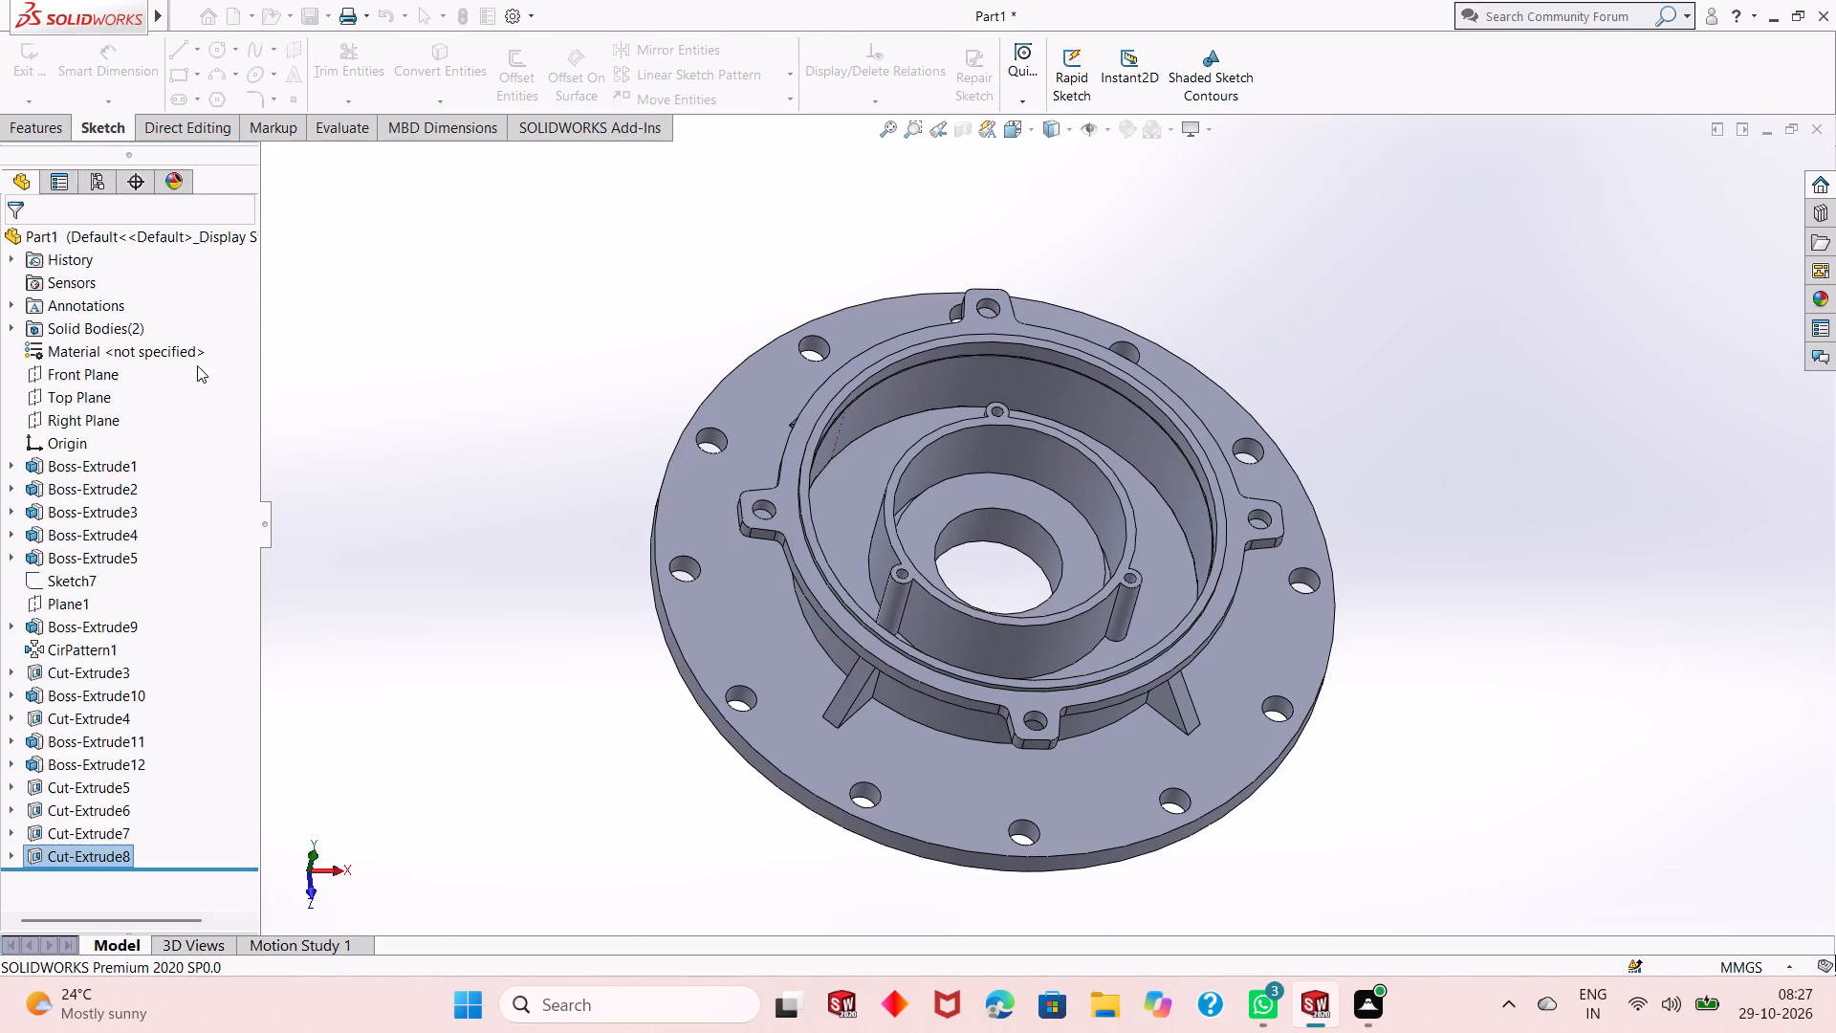
Examine the part from above and below, checking the 12 holes around the base disc.
scroll(634, 722, up, 1)
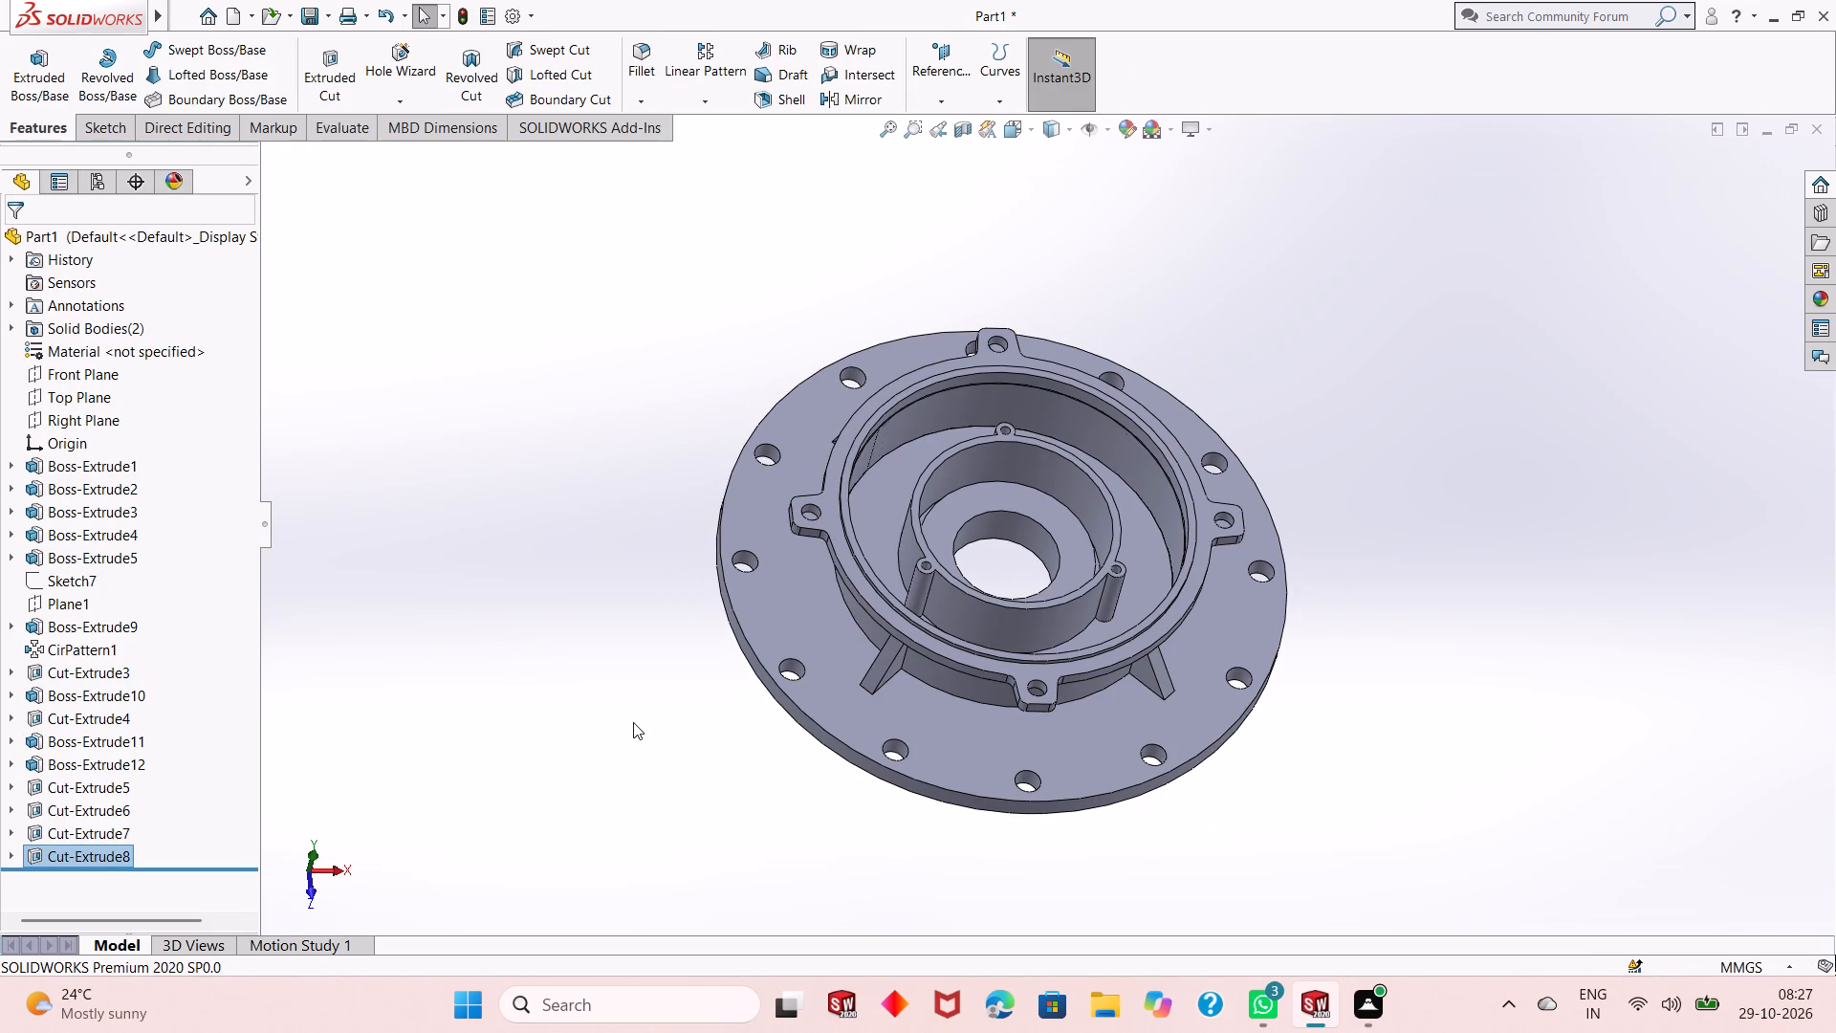
middle_drag(984, 705, 987, 737)
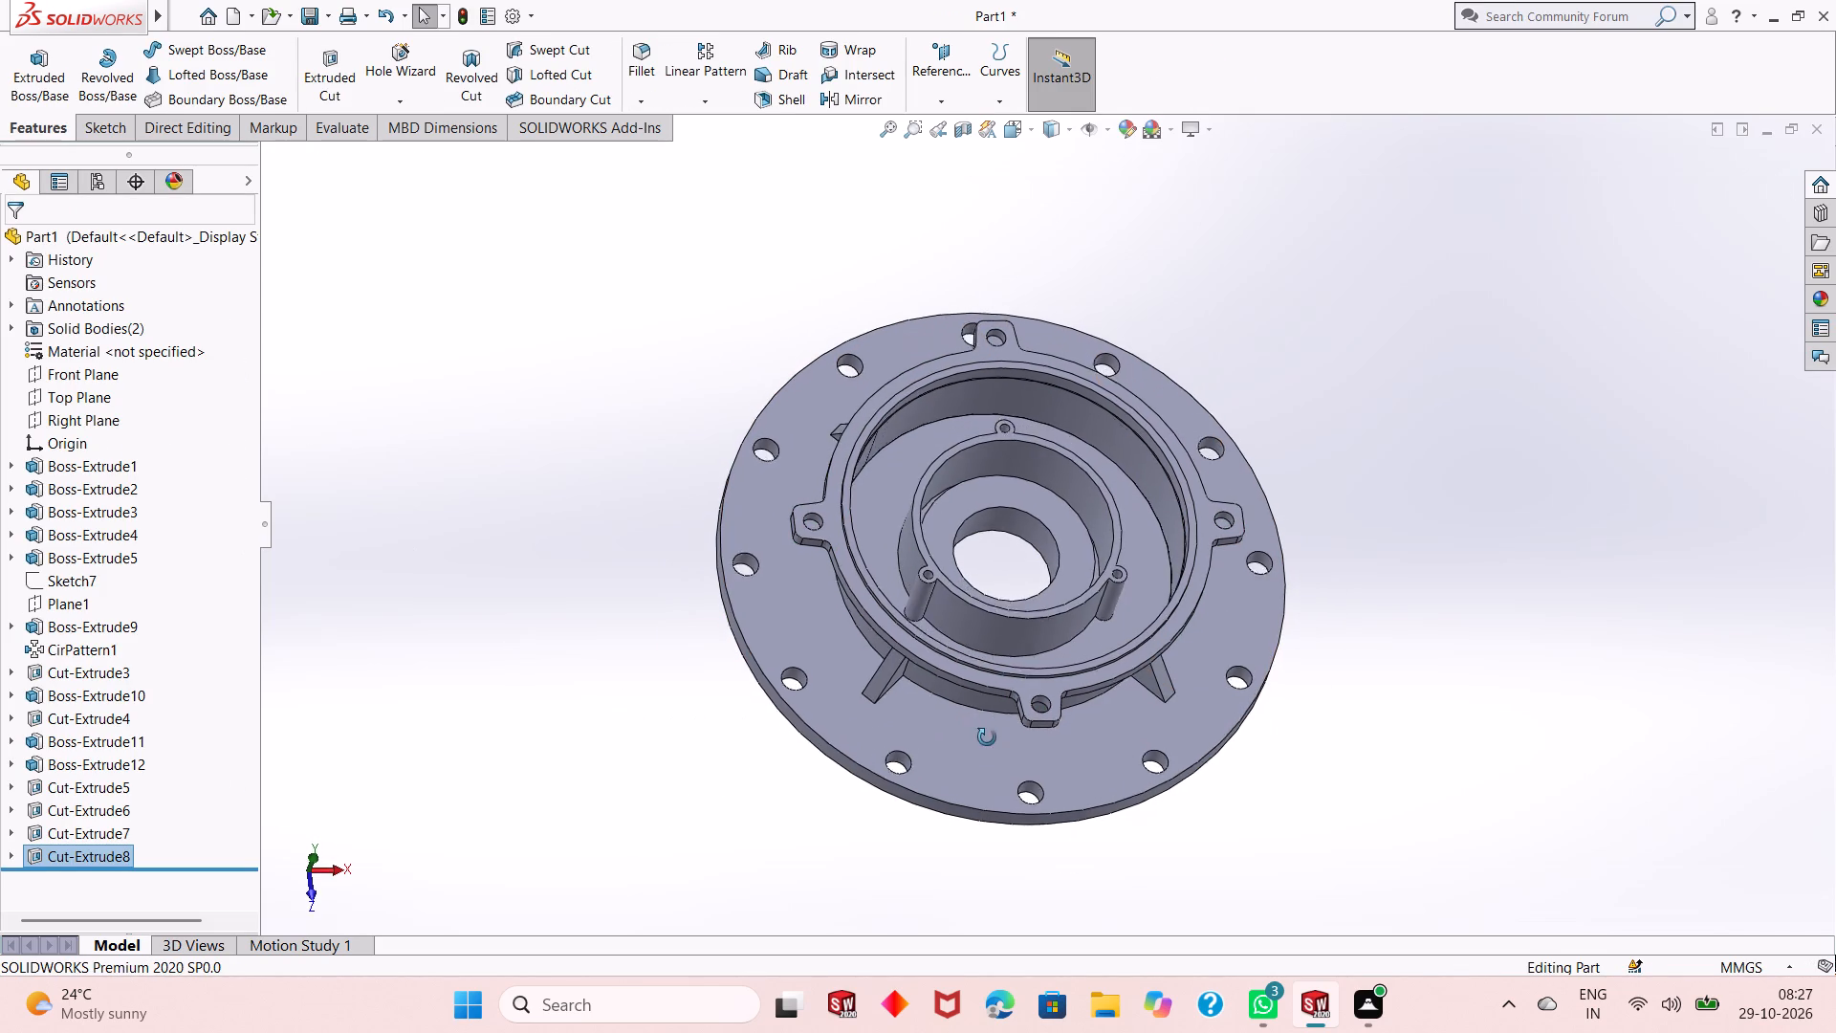
middle_drag(987, 737, 982, 831)
scroll(990, 764, down, 2)
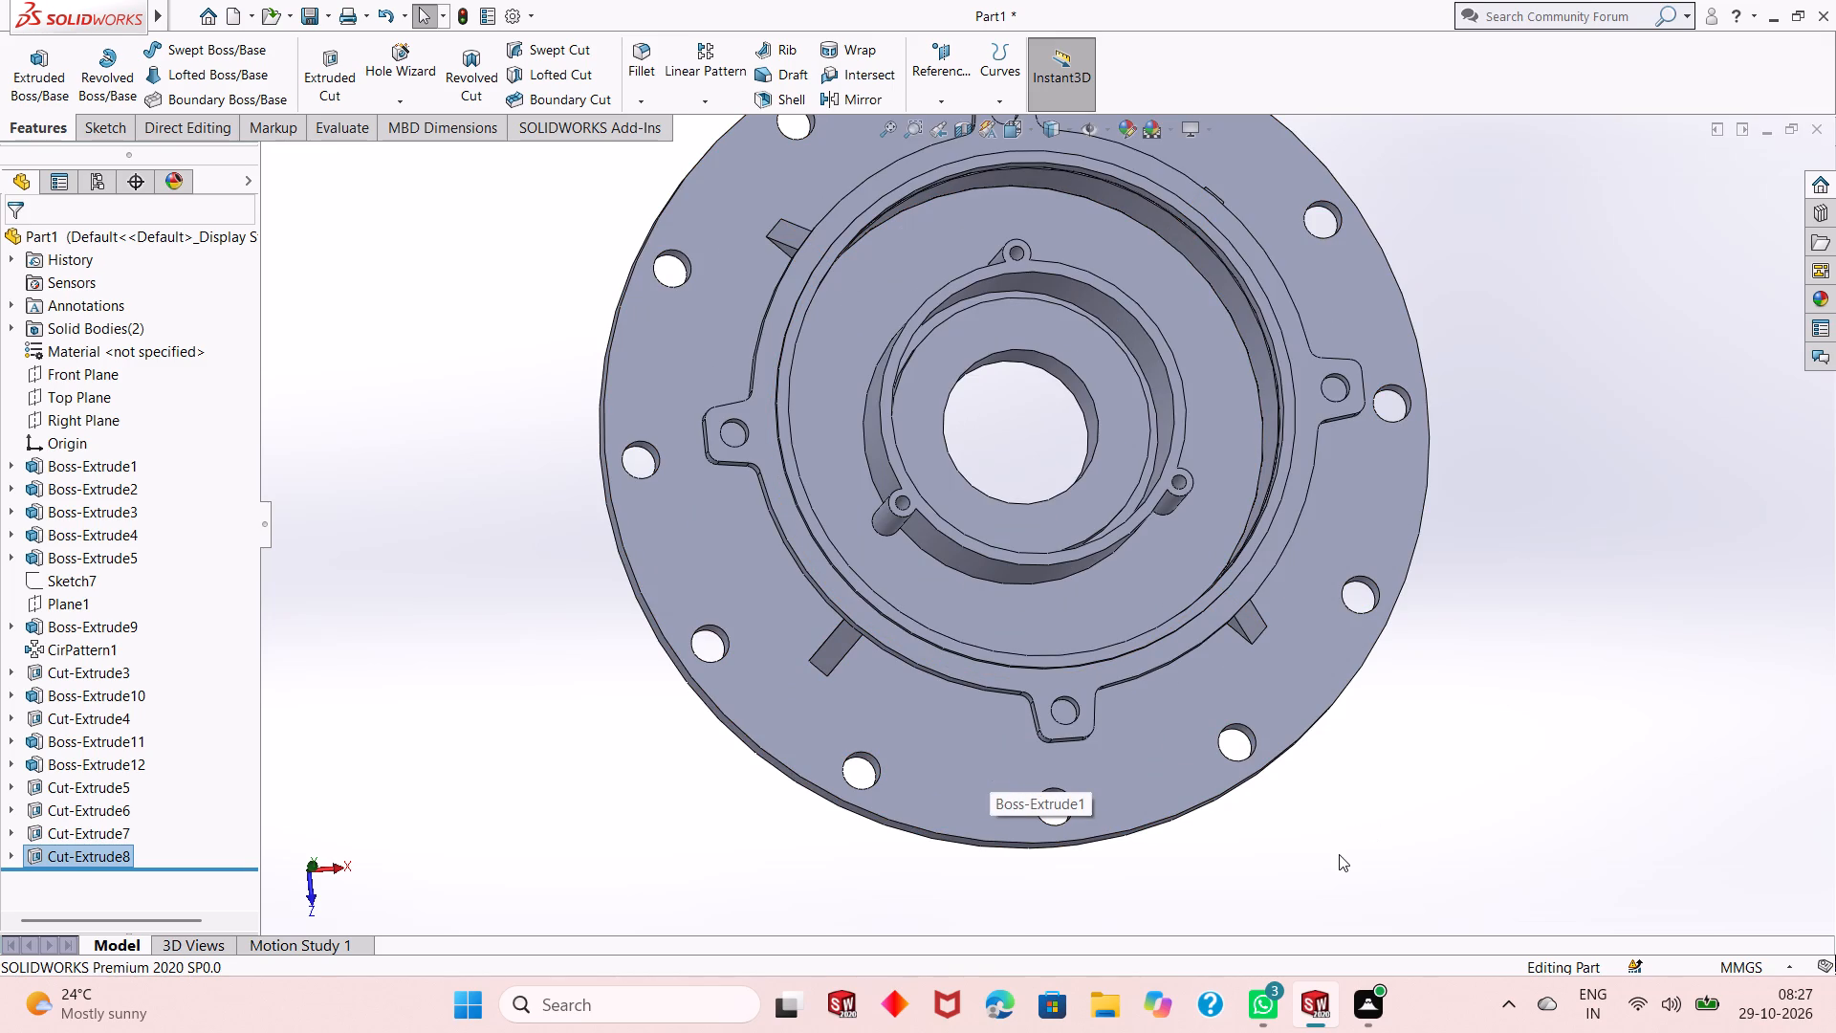
scroll(1075, 609, down, 3)
scroll(1069, 621, up, 6)
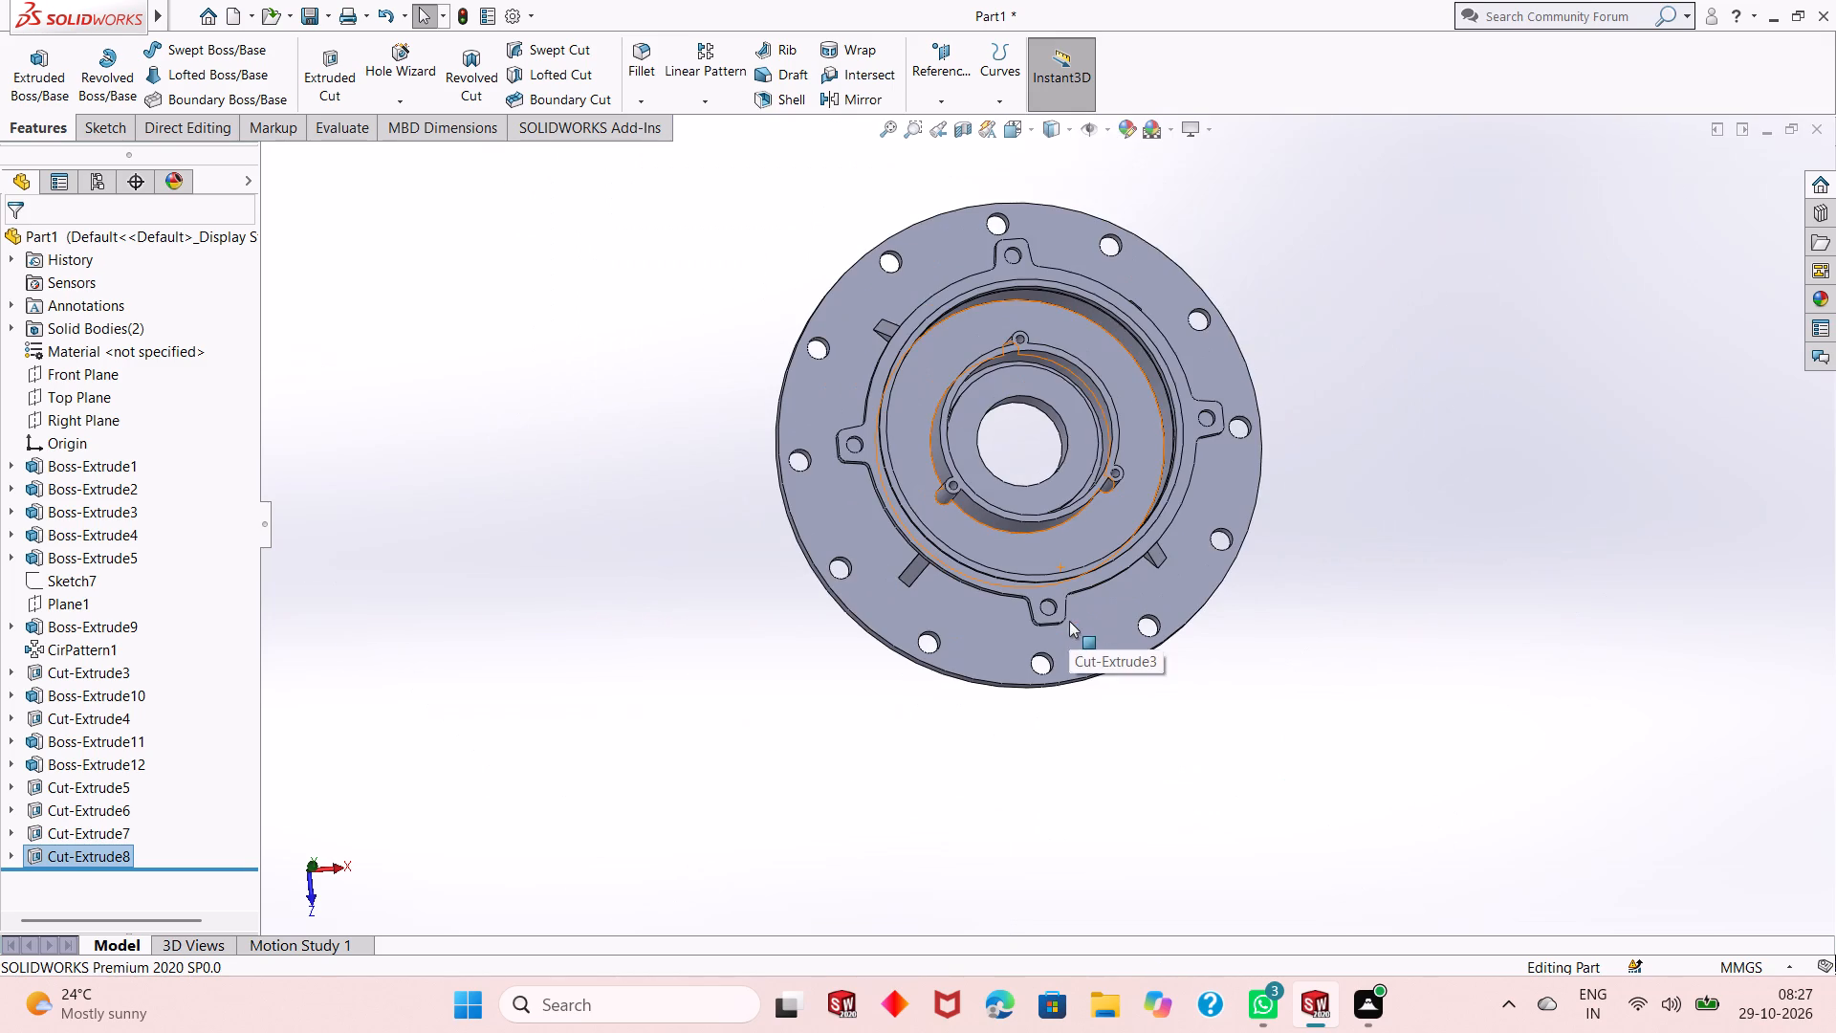
middle_drag(1033, 788, 1329, 421)
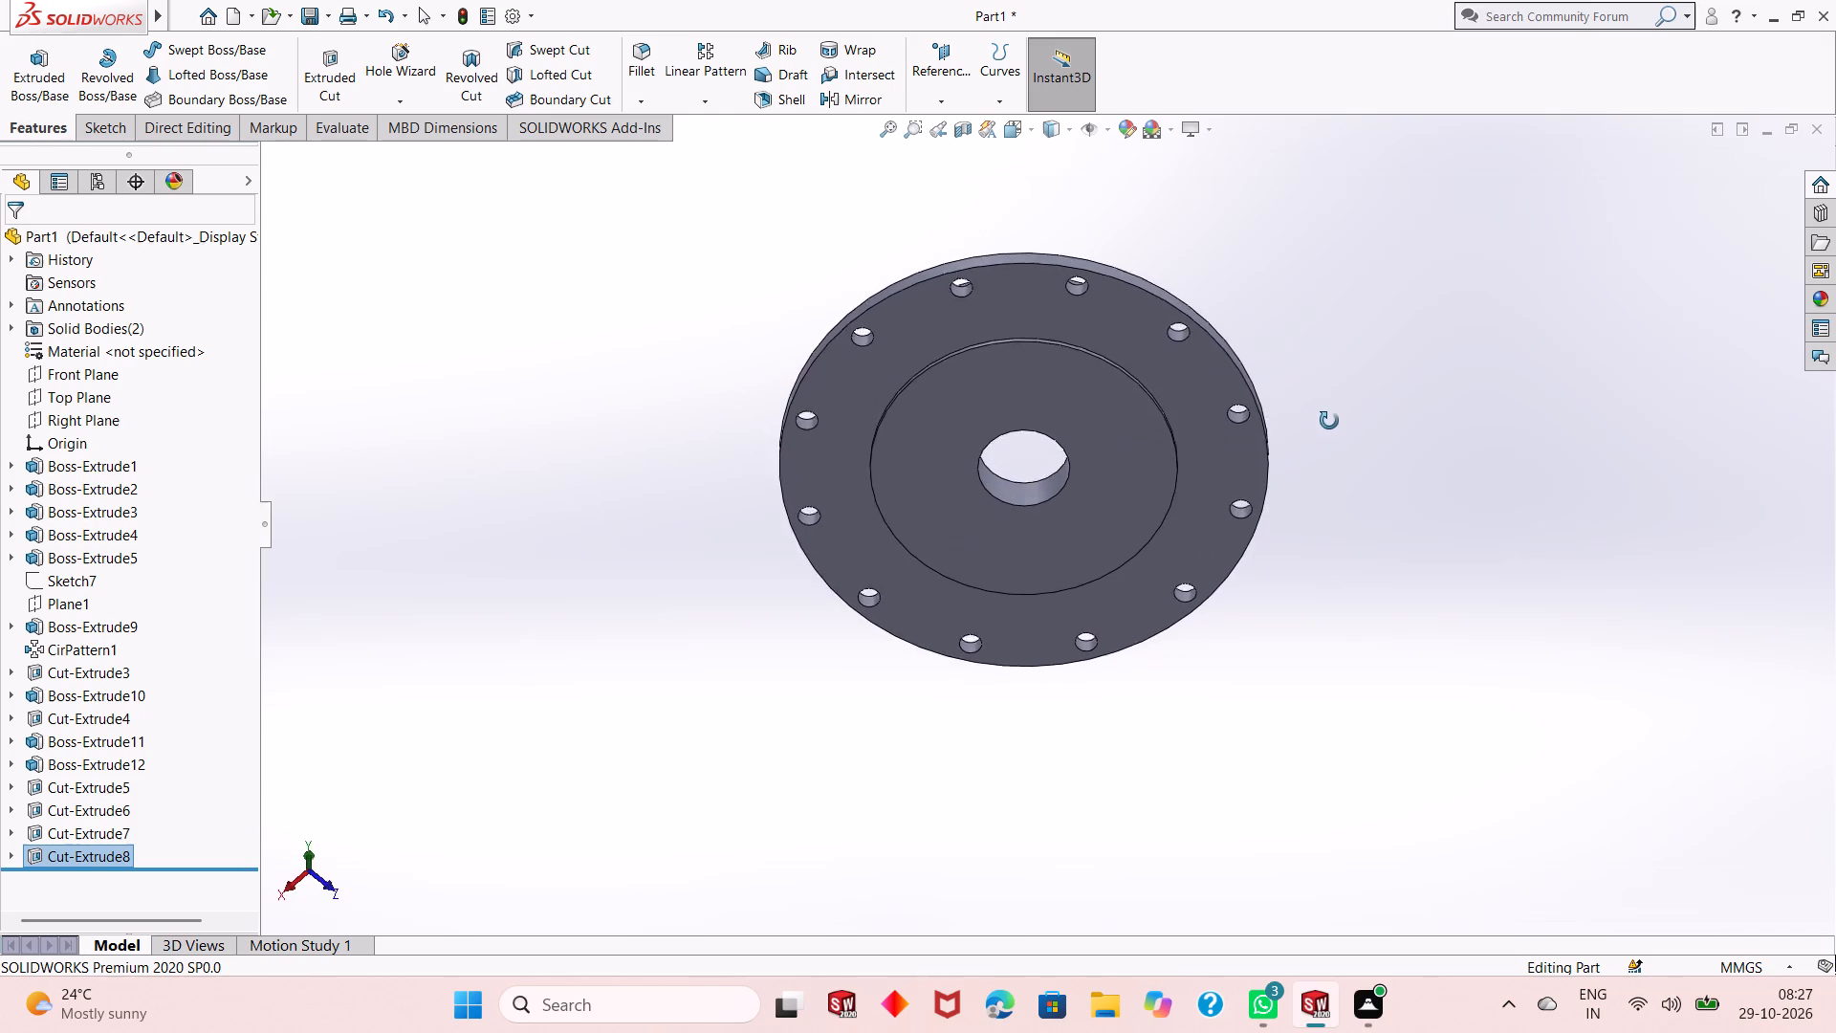
middle_drag(1329, 421, 945, 634)
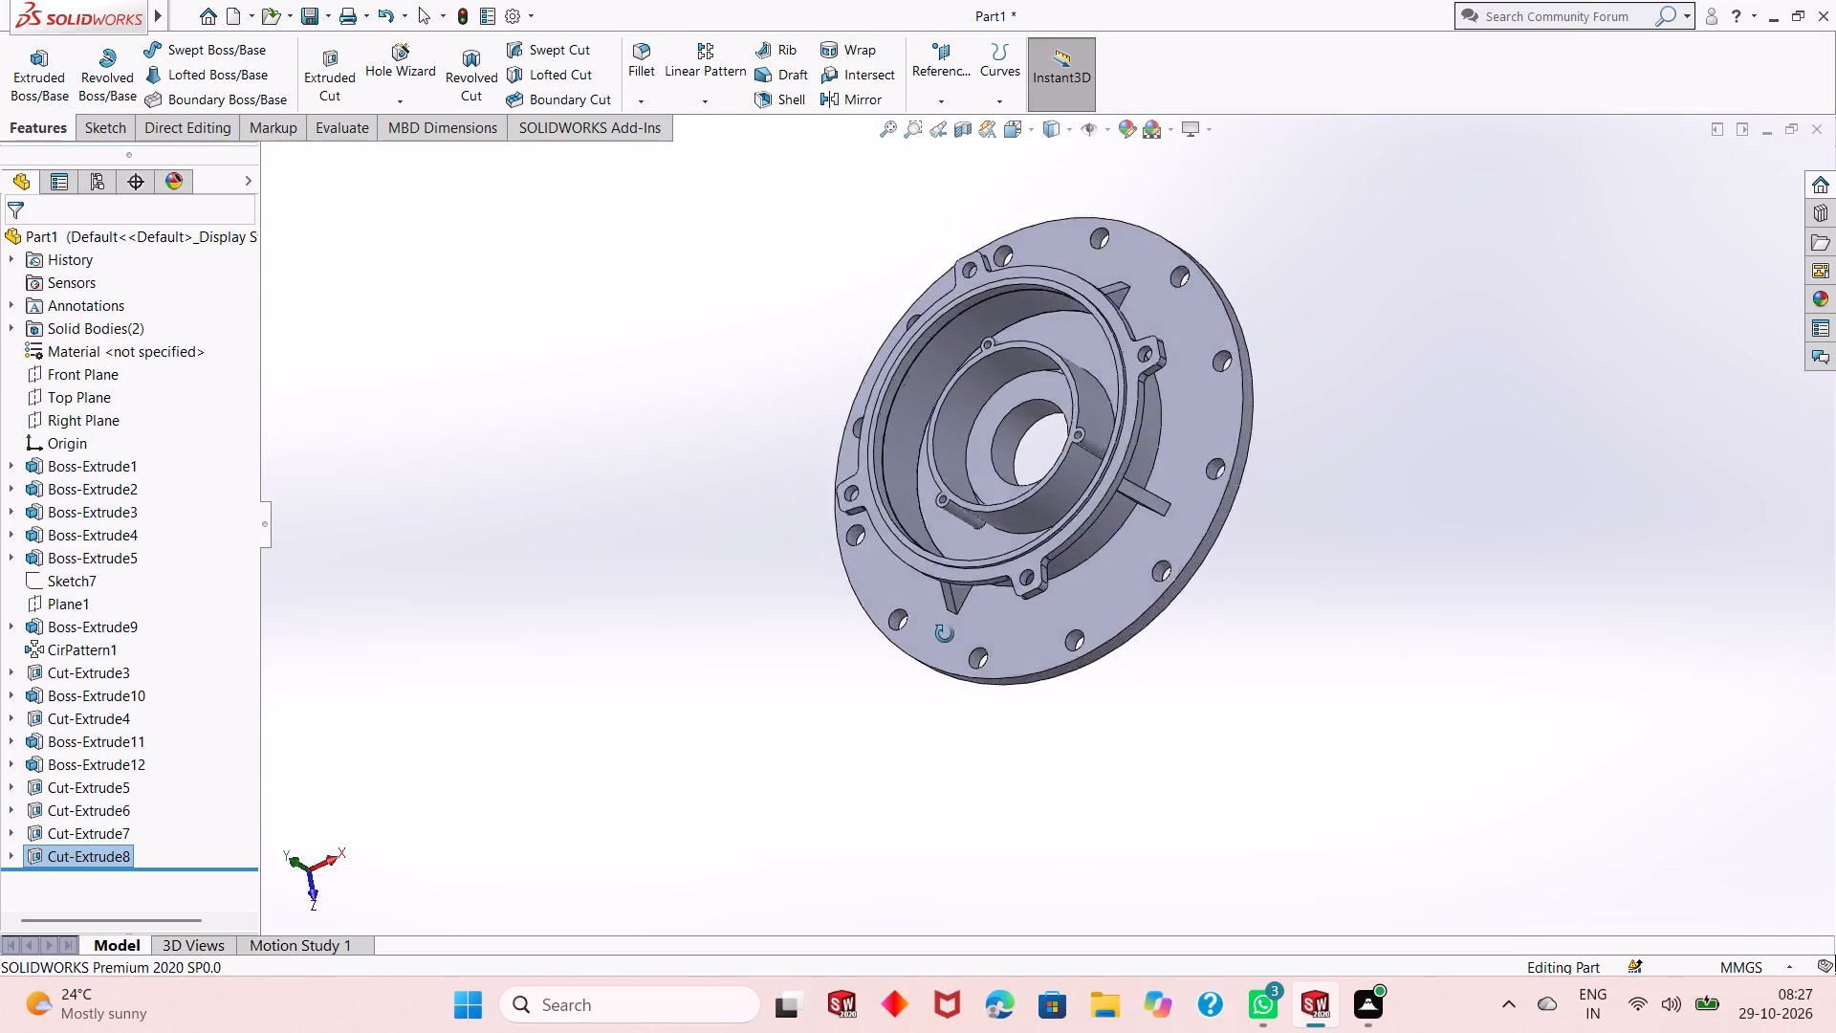
middle_drag(945, 634, 1048, 551)
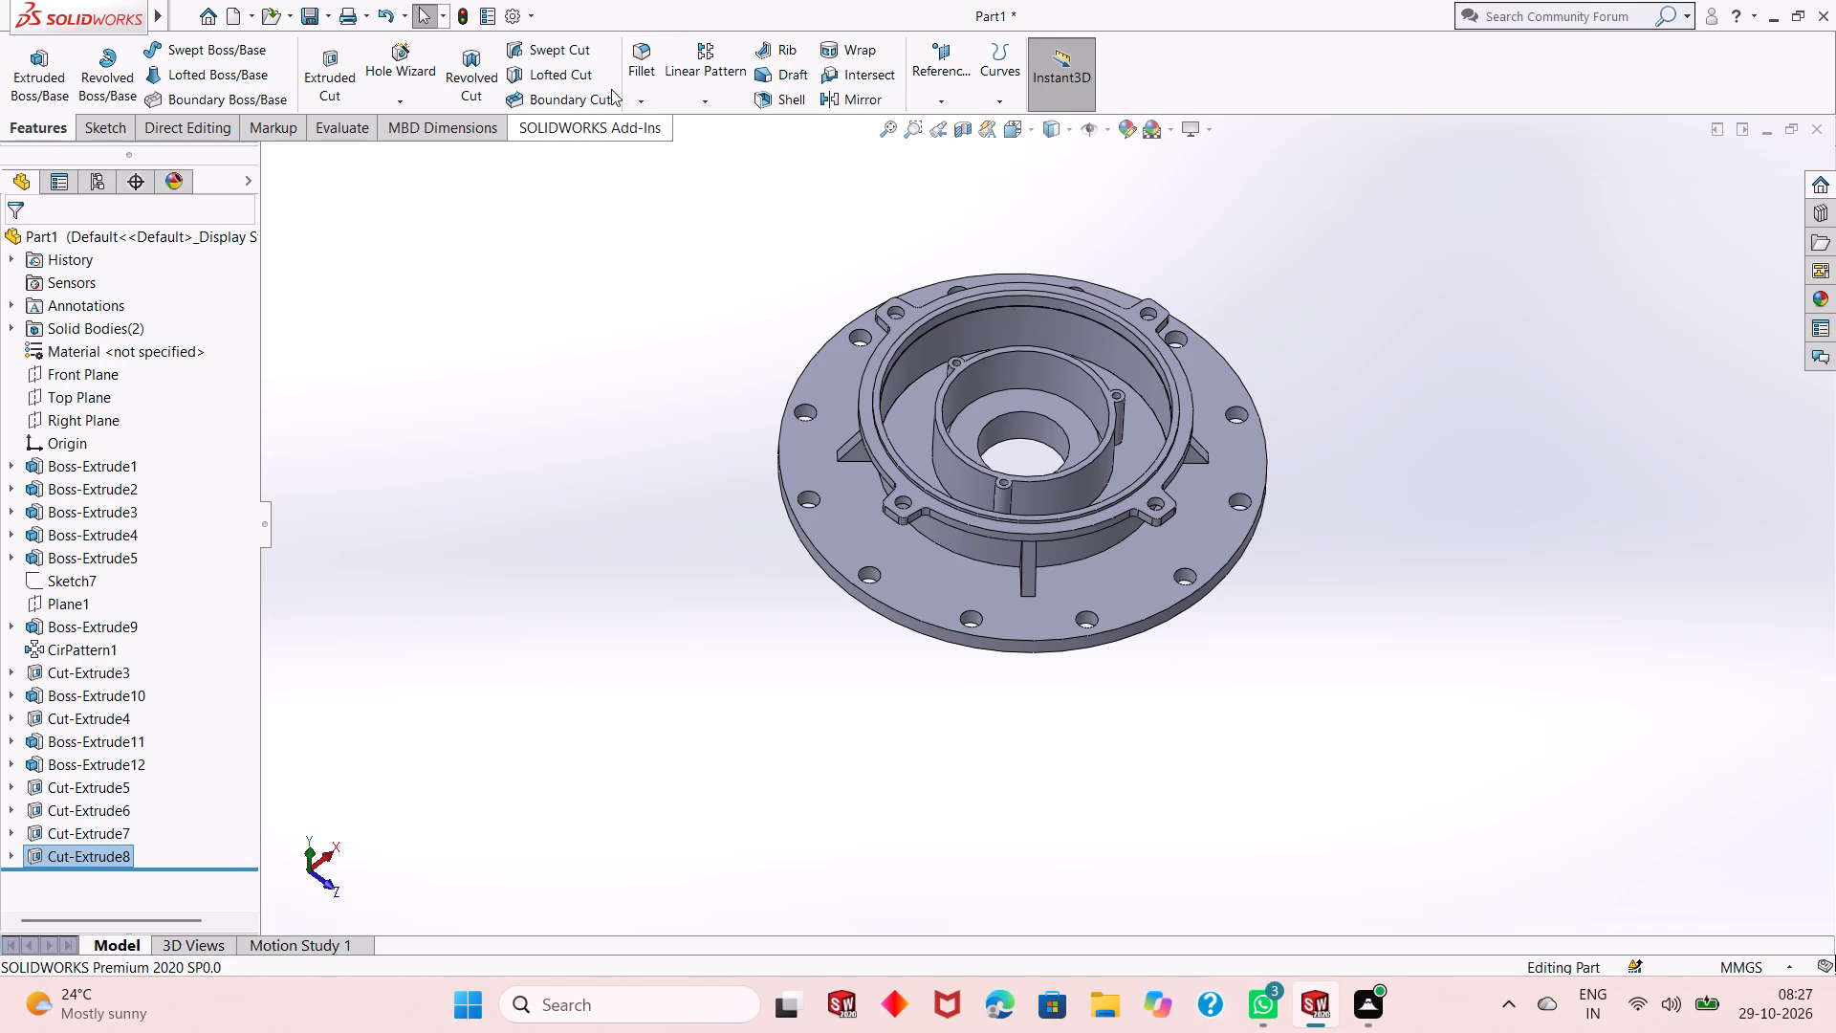
Fillet the recess floor's outer circular edge and the three arc edges around the inner boss's base with a 6 mm radius.
click(629, 69)
scroll(1034, 515, down, 2)
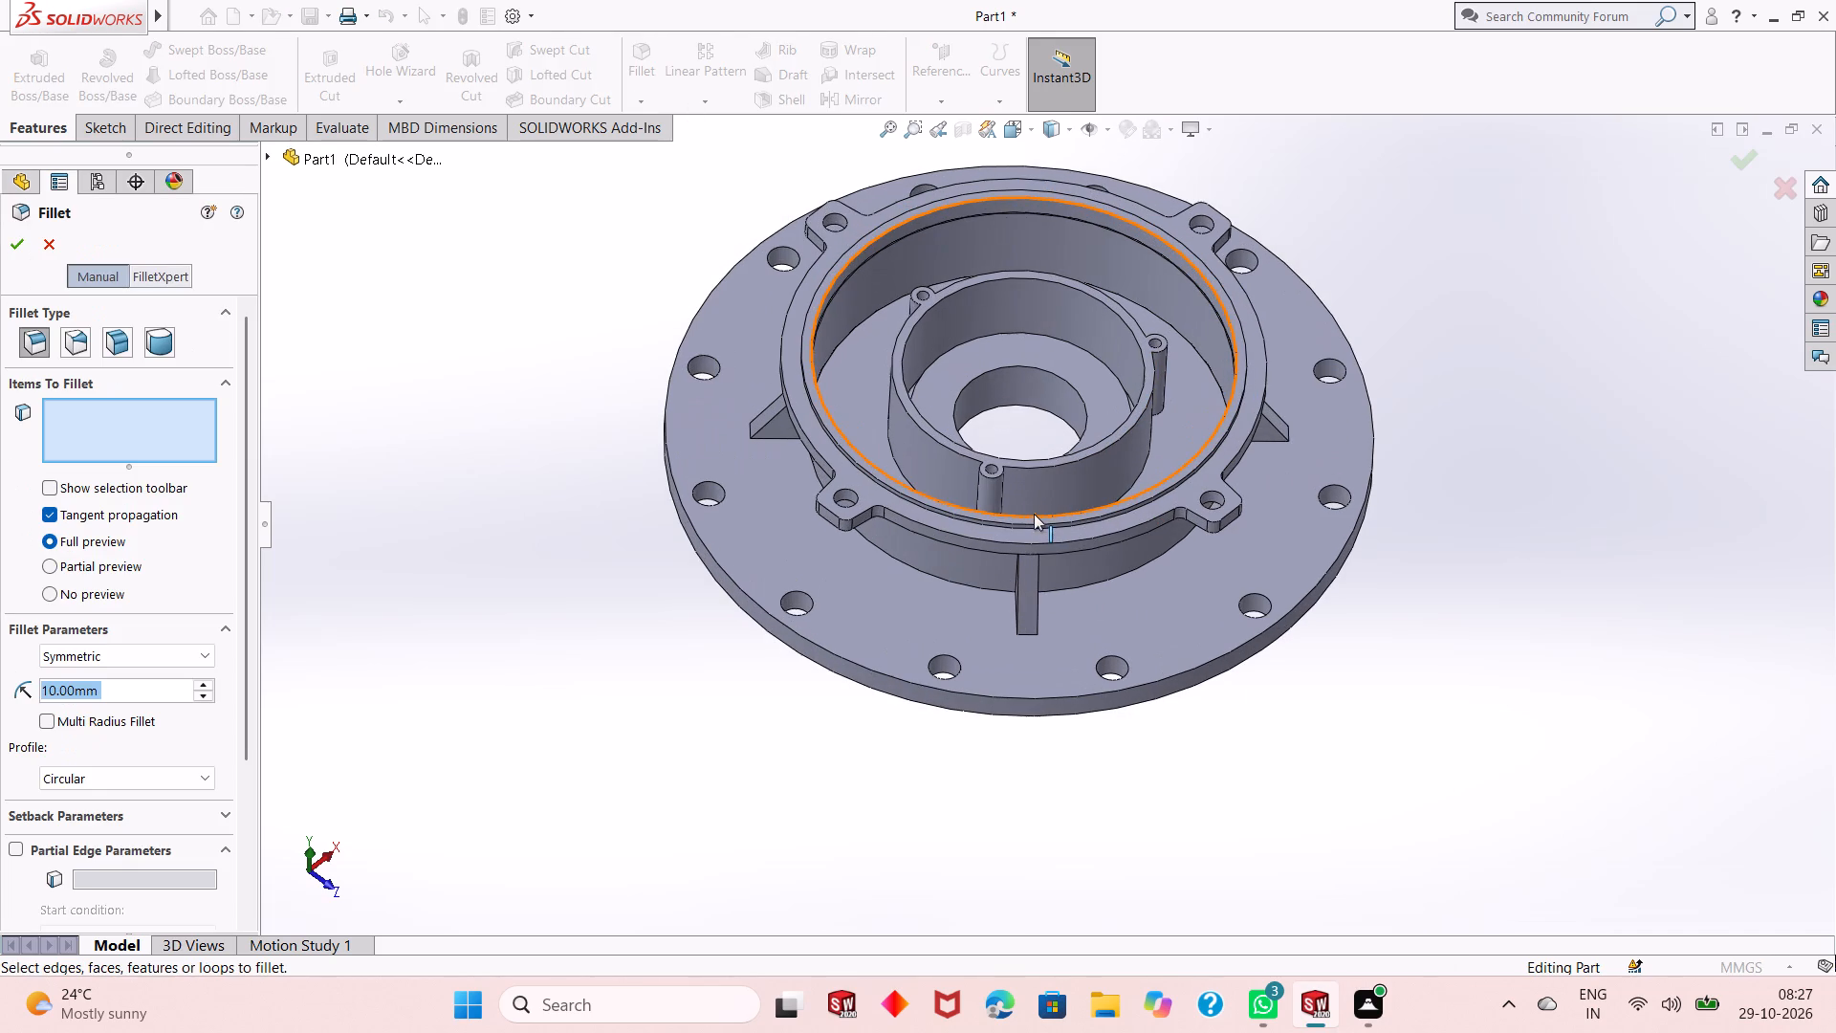
key(6)
key(Return)
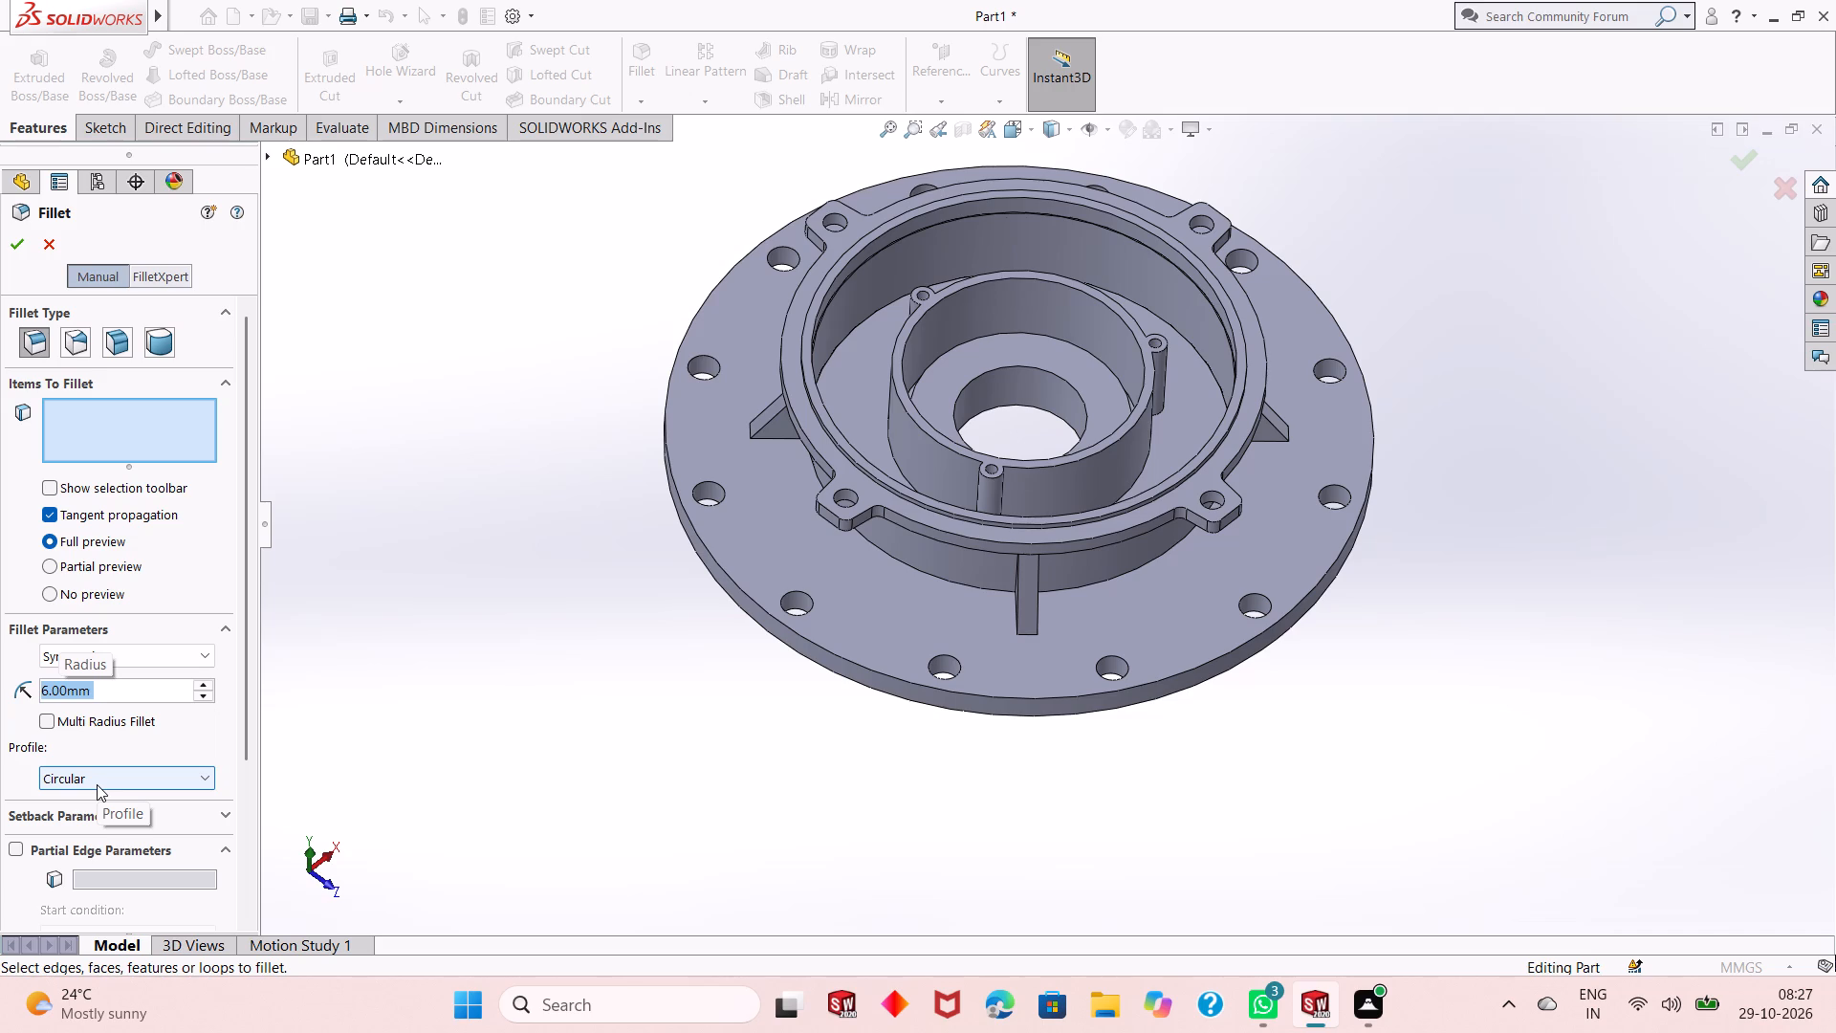
click(837, 347)
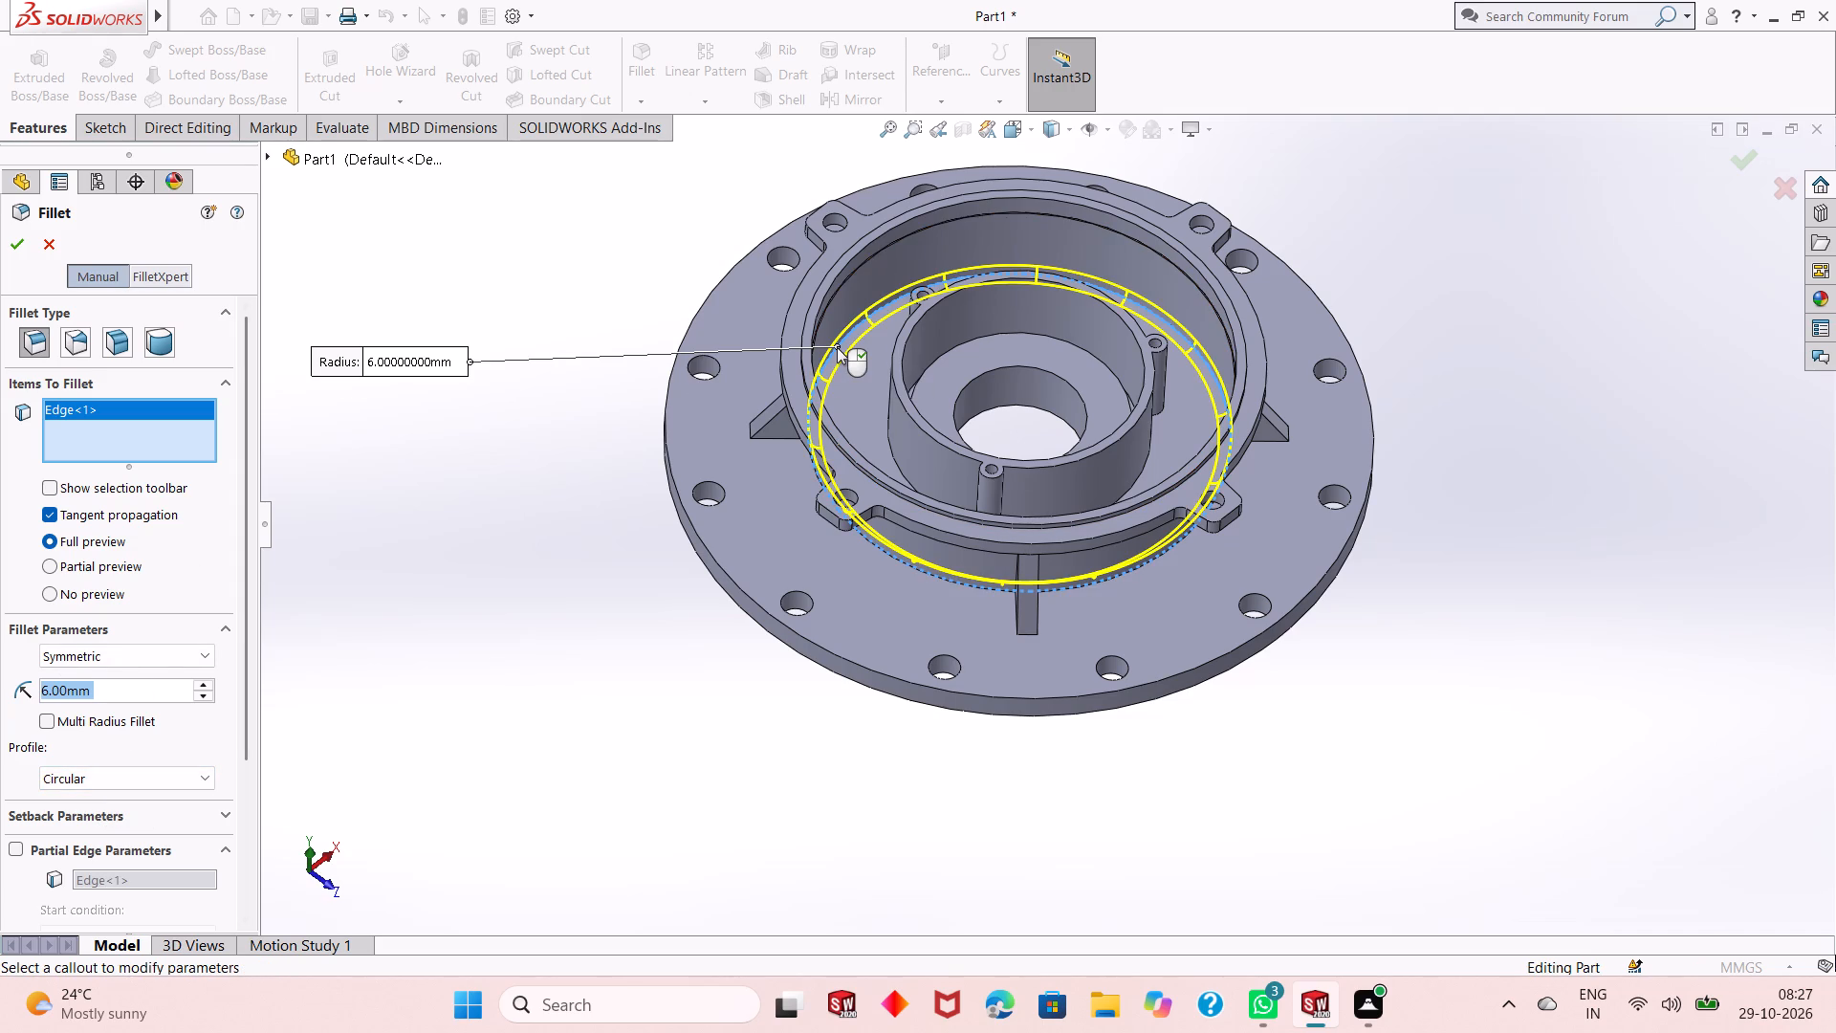
click(886, 430)
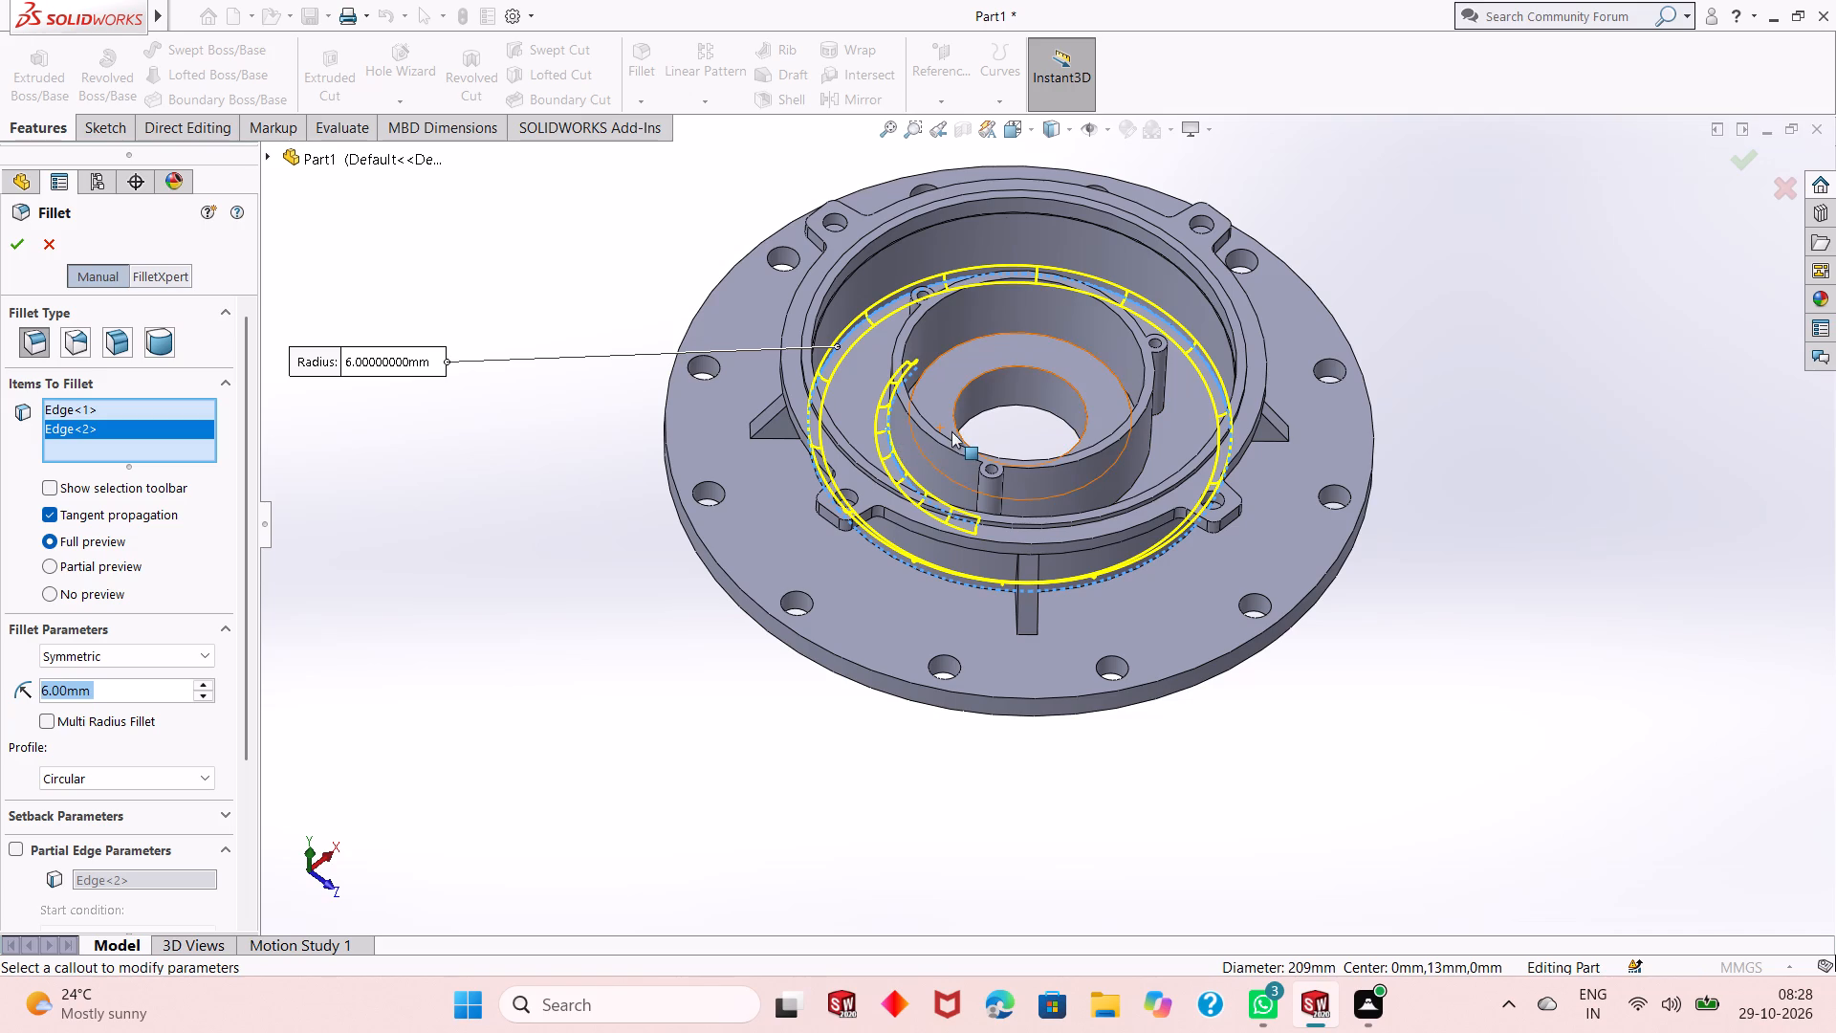
middle_drag(1081, 473, 1062, 614)
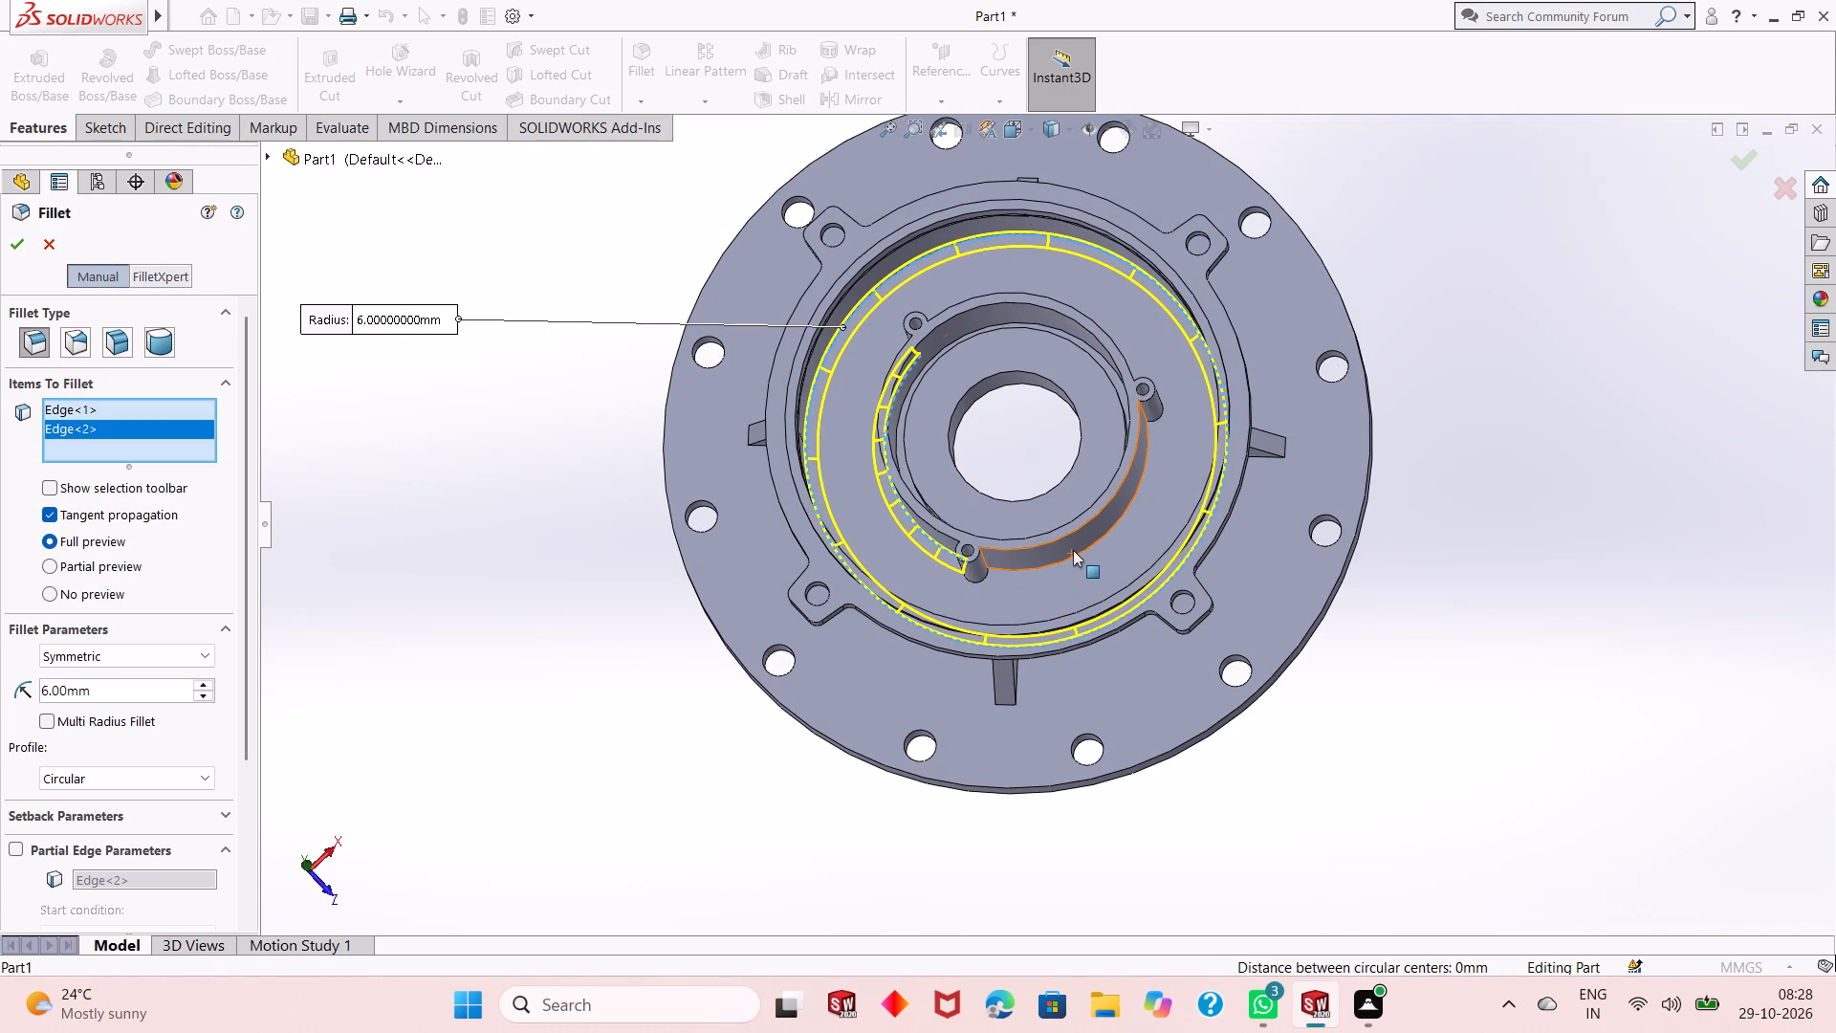
click(1073, 560)
middle_drag(1128, 336, 1107, 414)
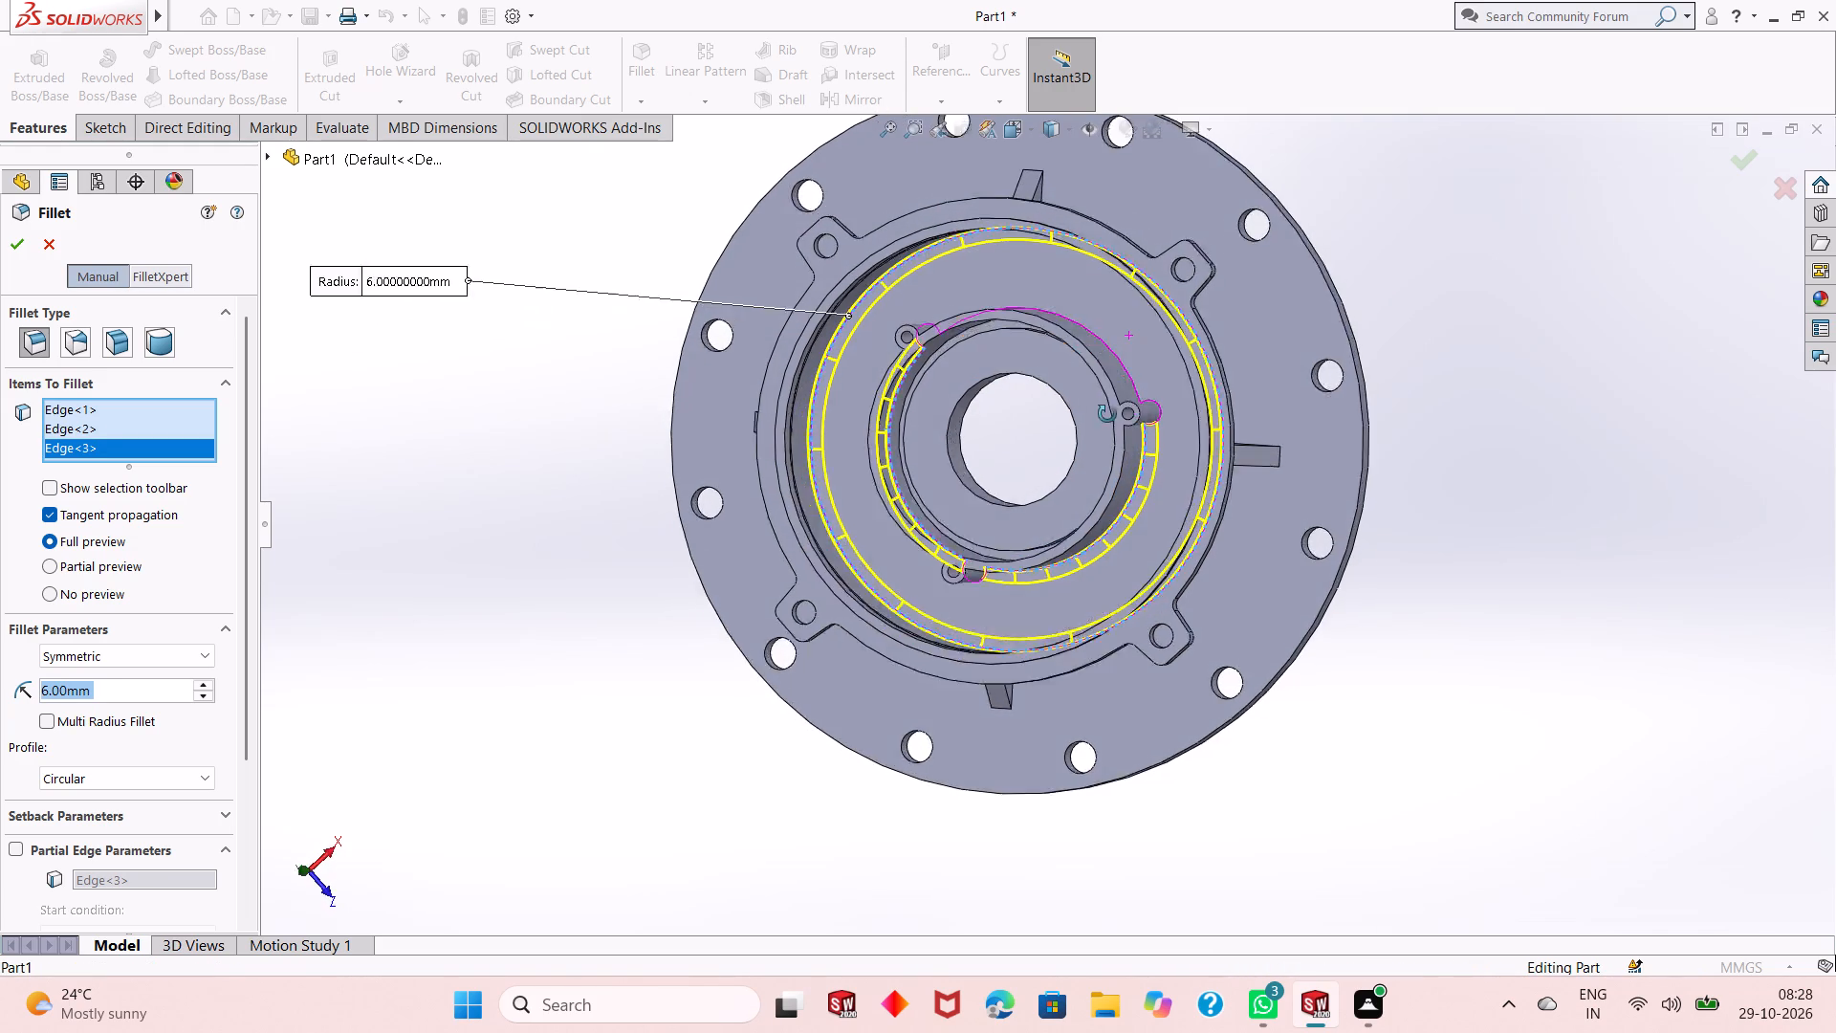
middle_drag(1107, 414, 1084, 527)
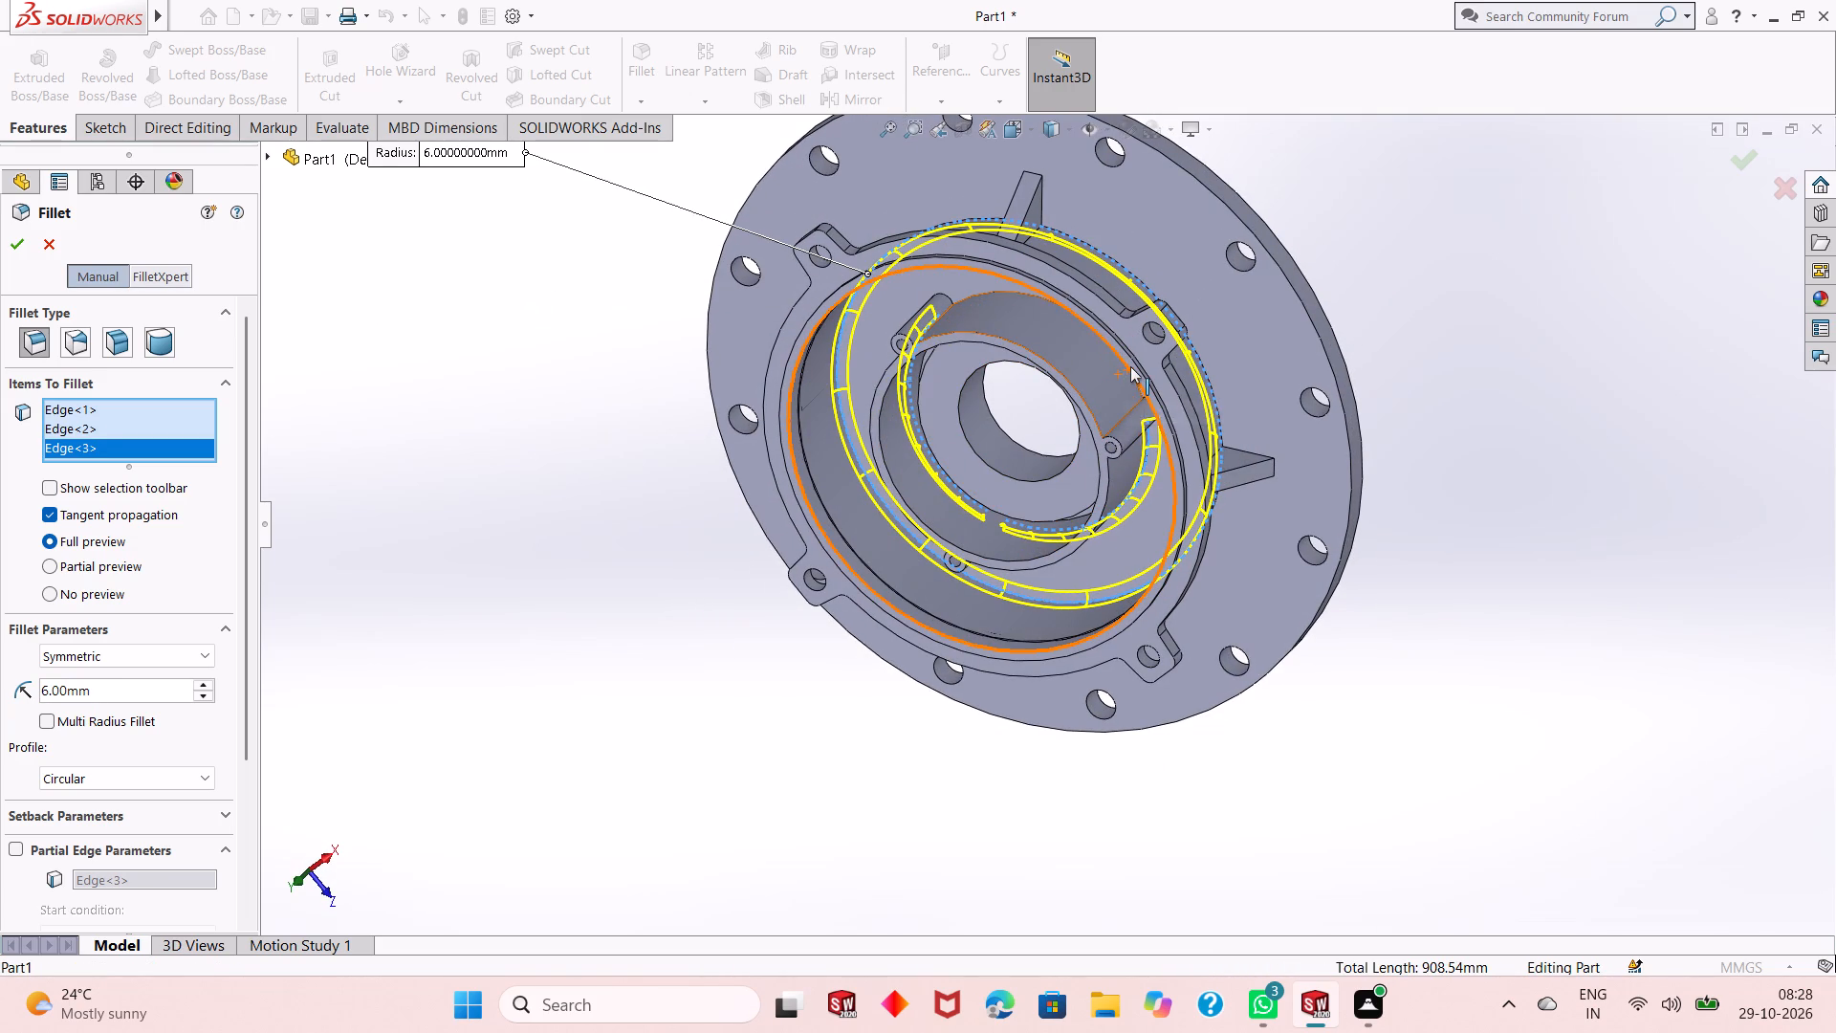
middle_drag(1058, 385, 1065, 362)
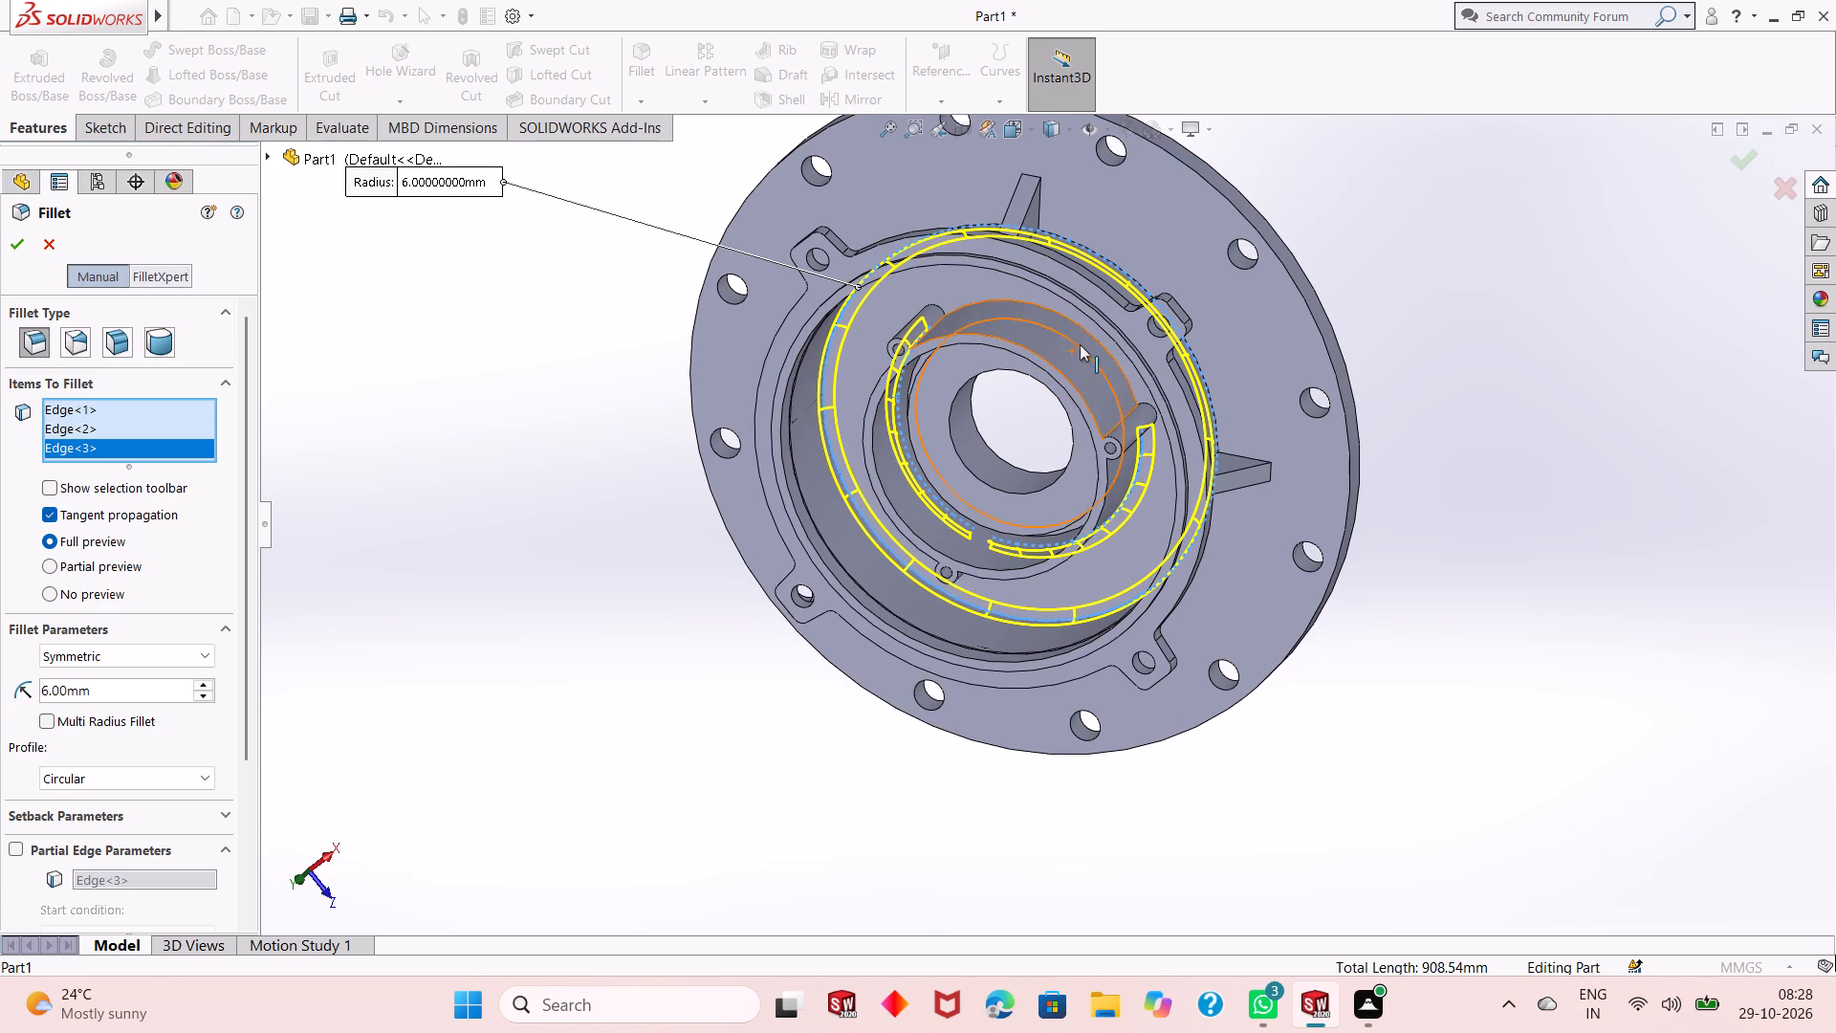
click(1093, 334)
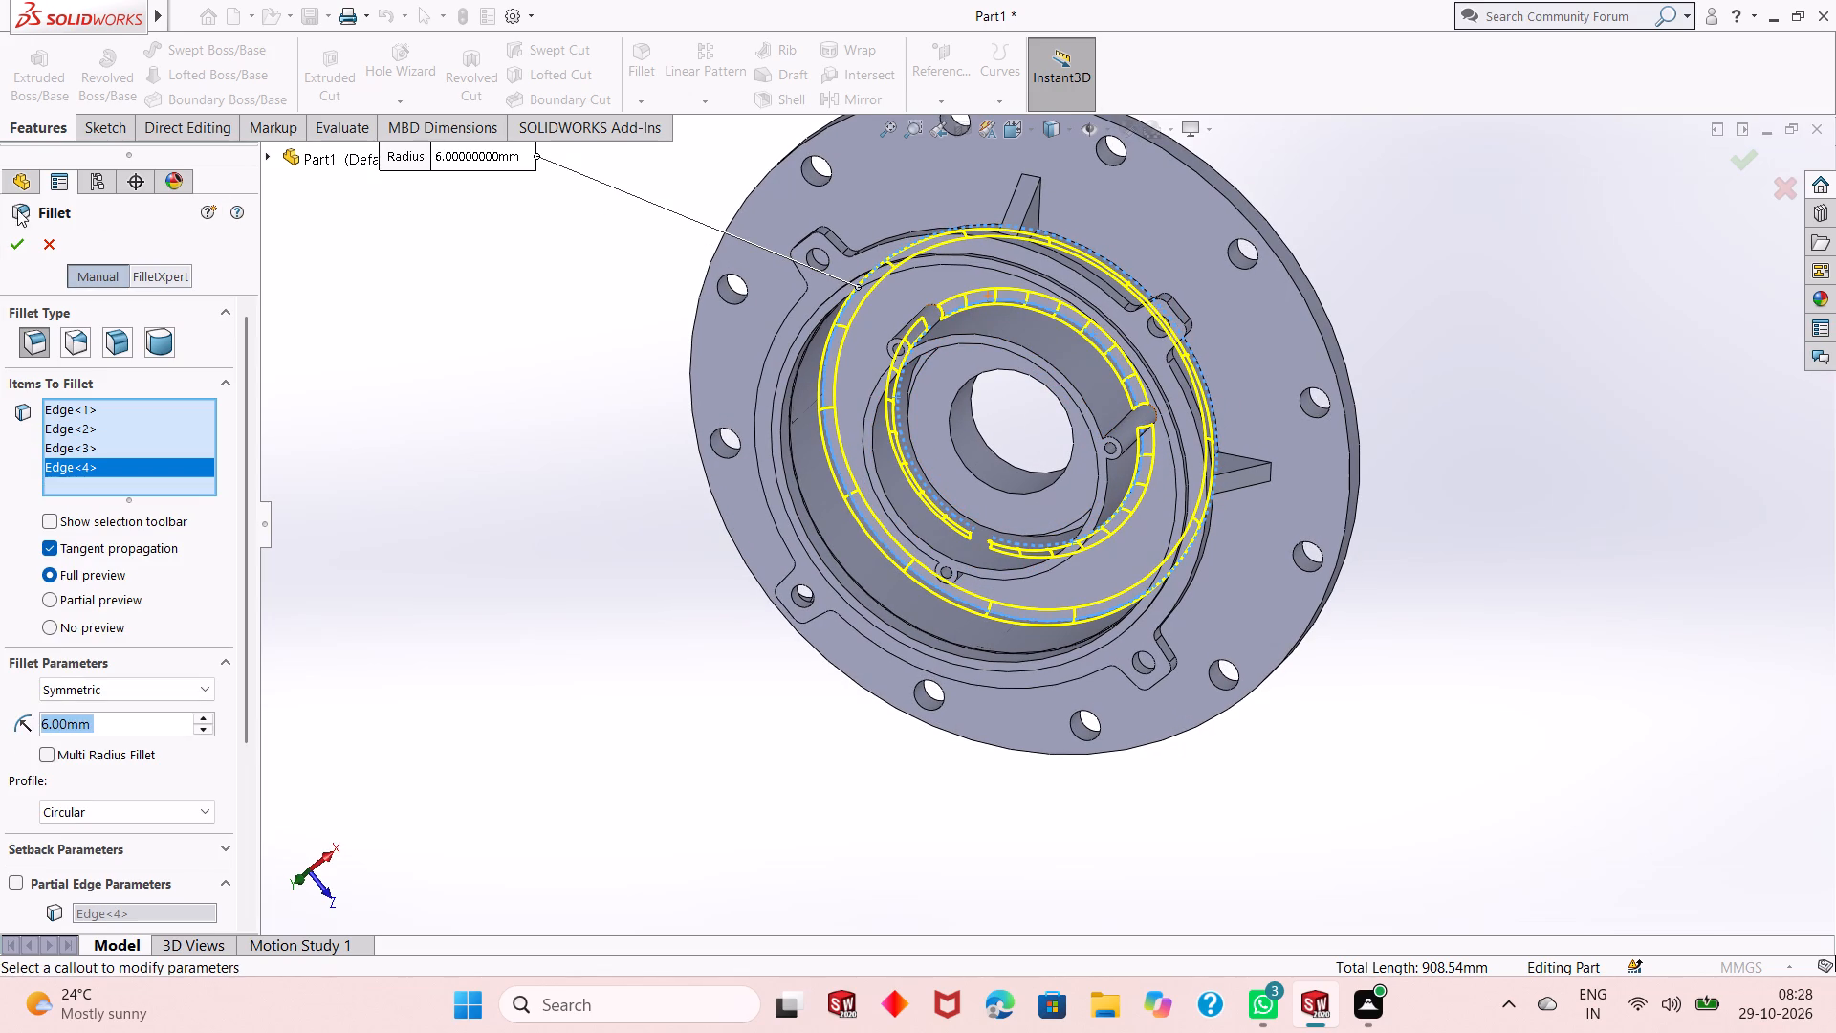
click(11, 244)
Examine the fillets at the recess floor and around the inner boss's base from several angles.
middle_drag(776, 587, 803, 372)
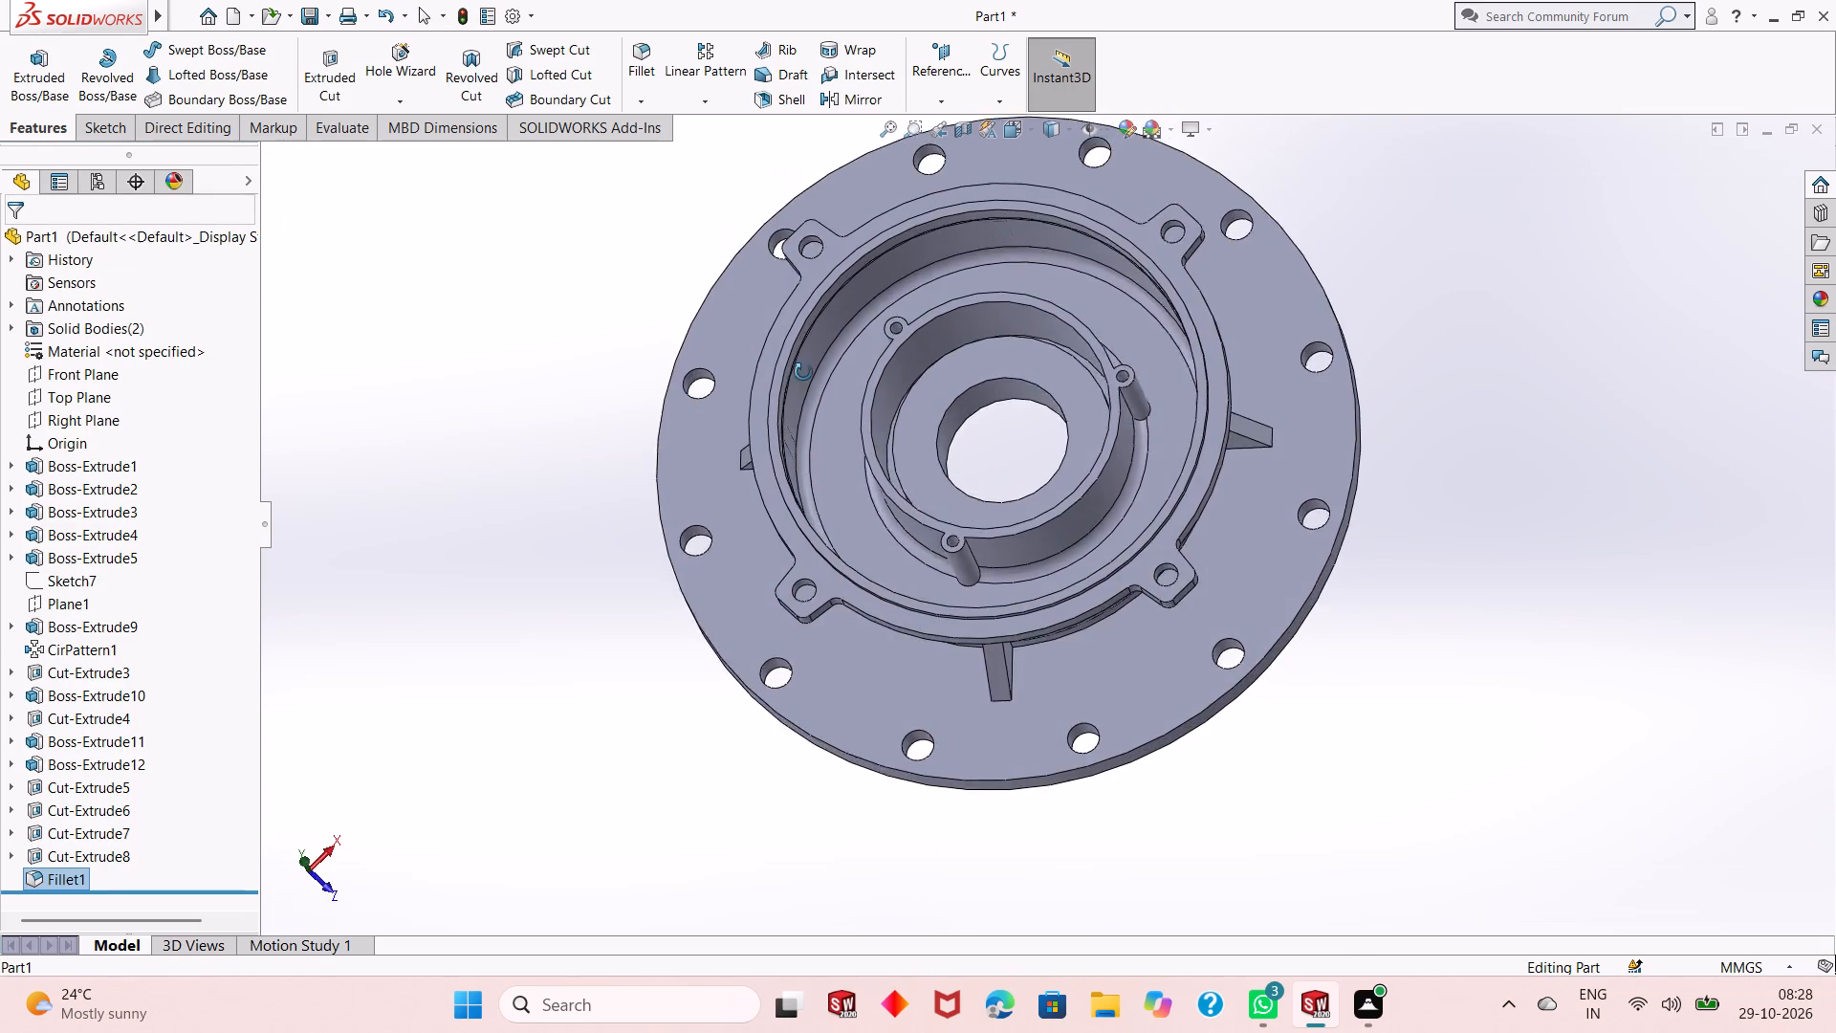
middle_drag(803, 372, 858, 313)
middle_drag(942, 580, 861, 530)
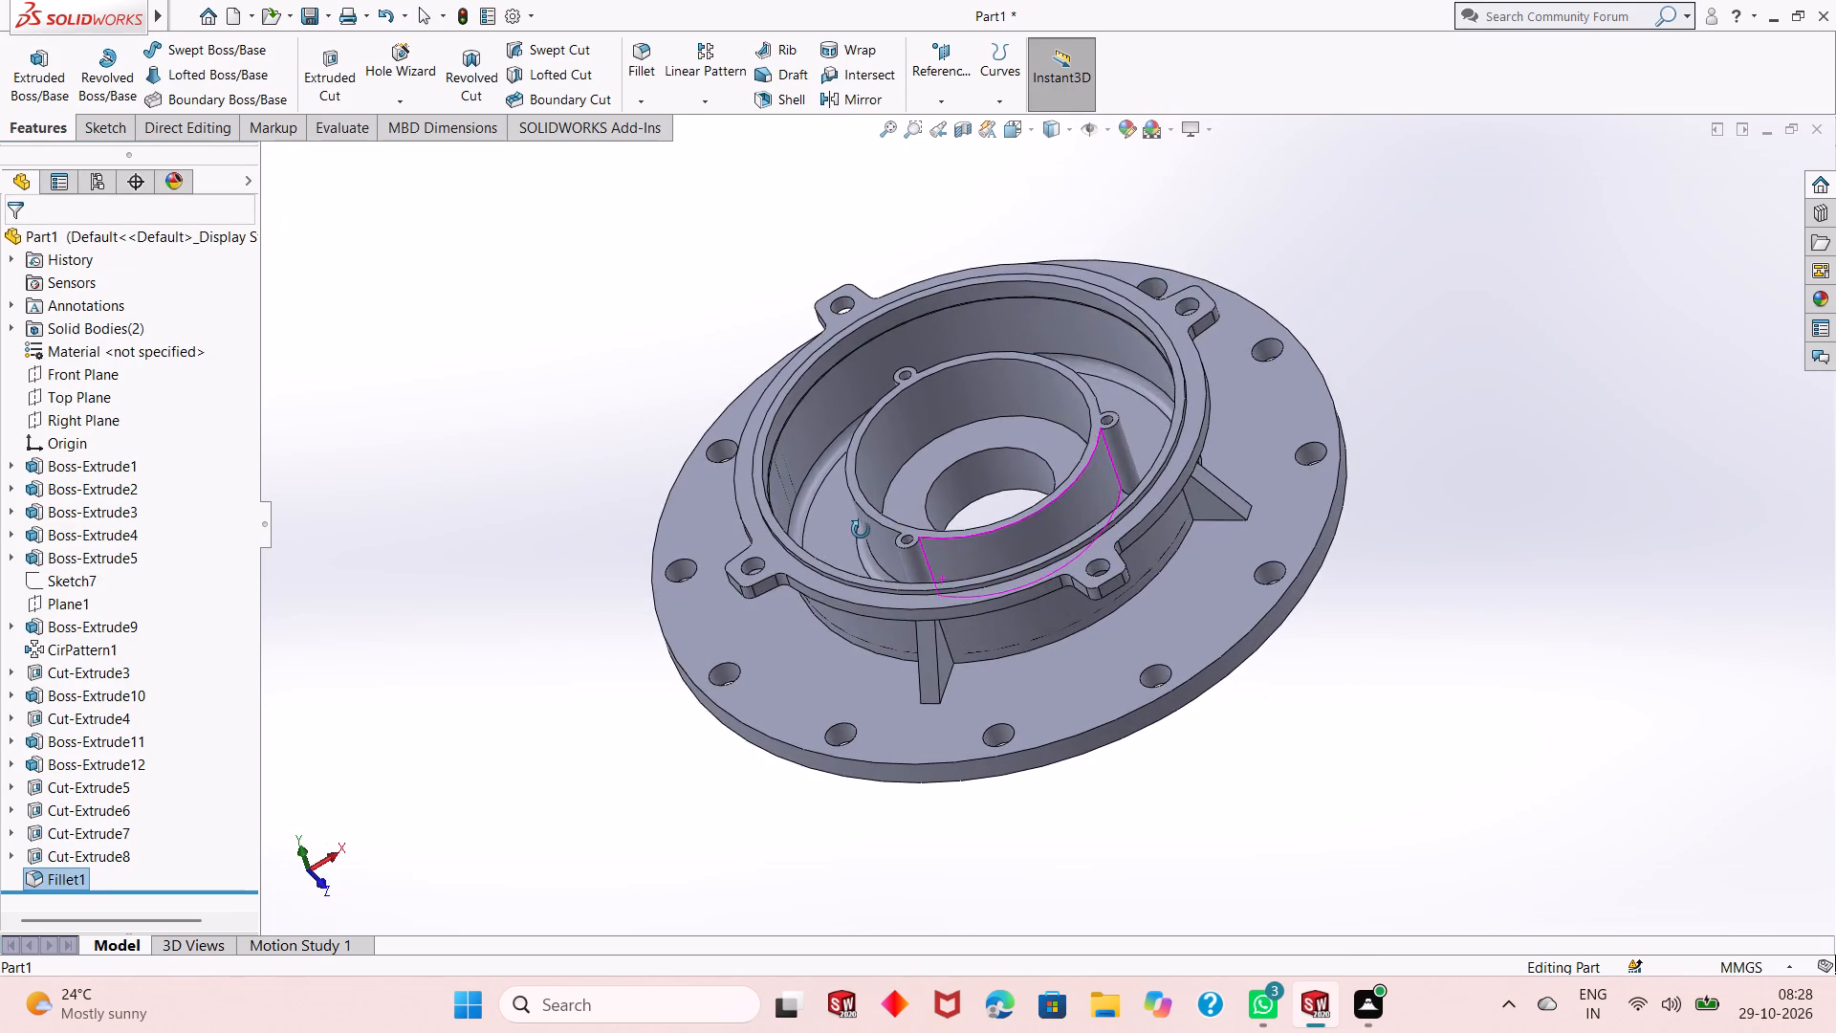
middle_drag(861, 530, 841, 680)
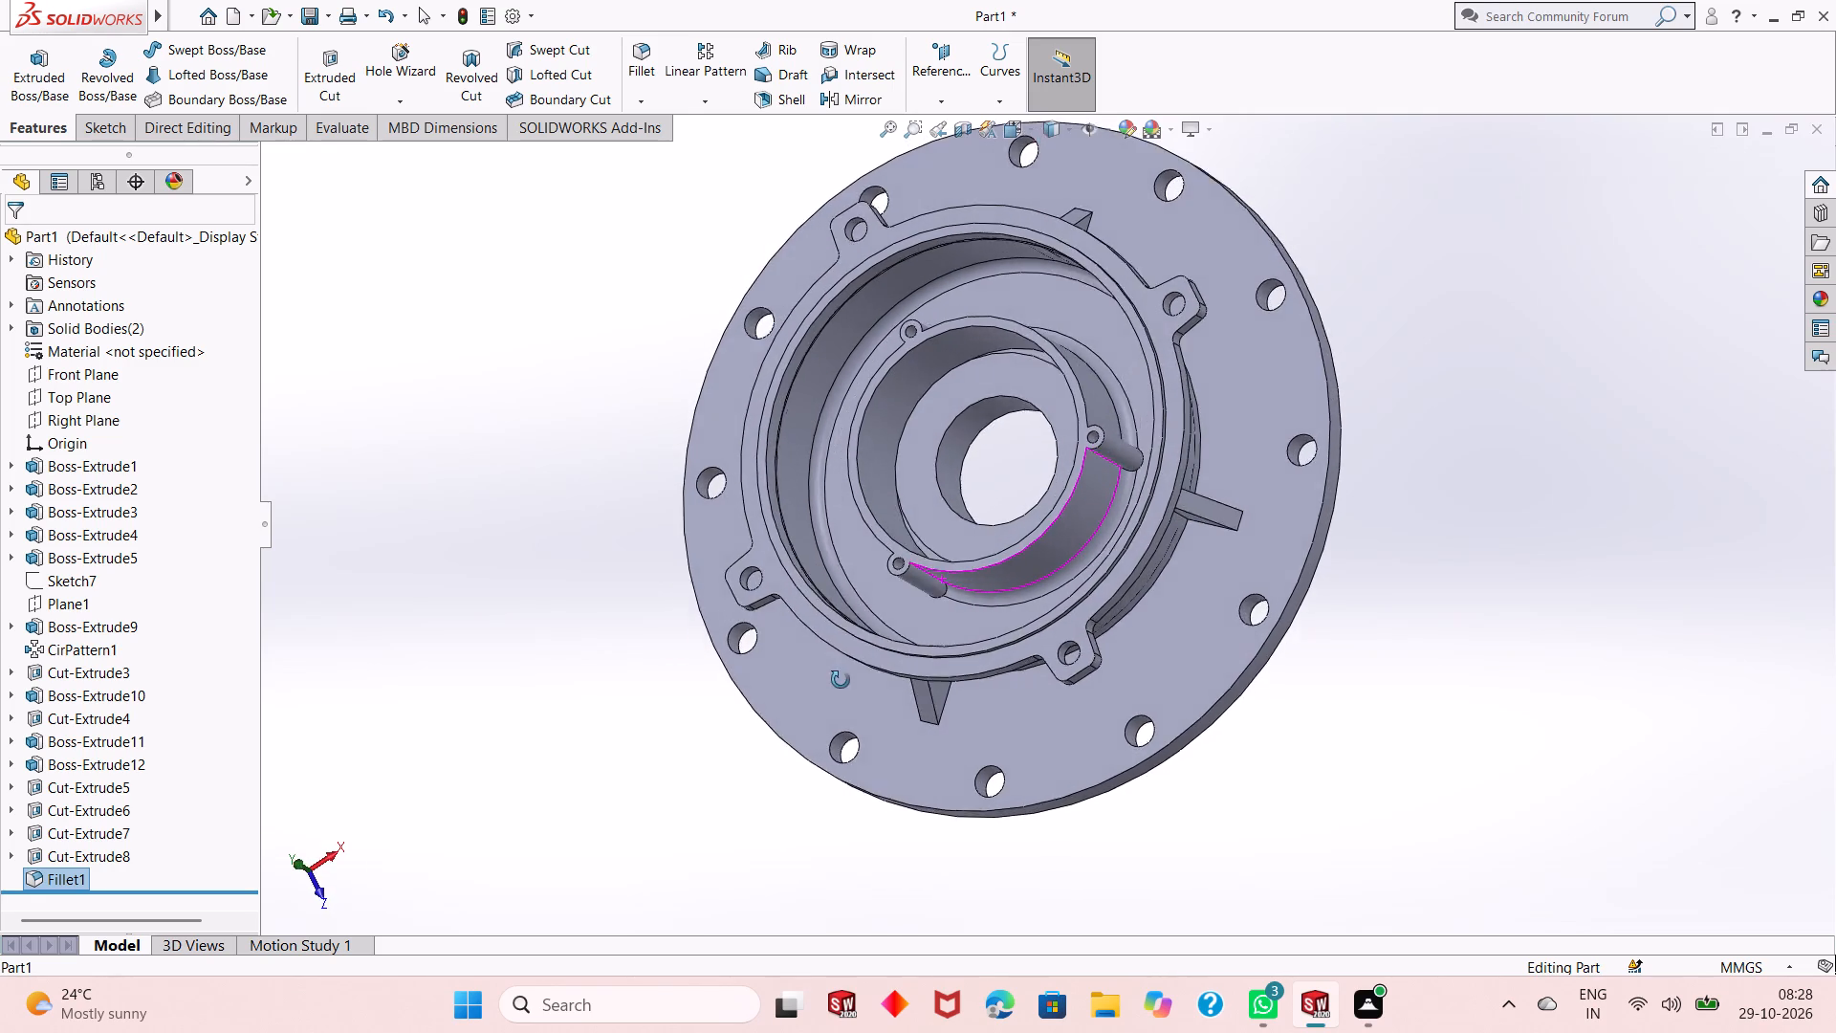
middle_drag(841, 680, 931, 586)
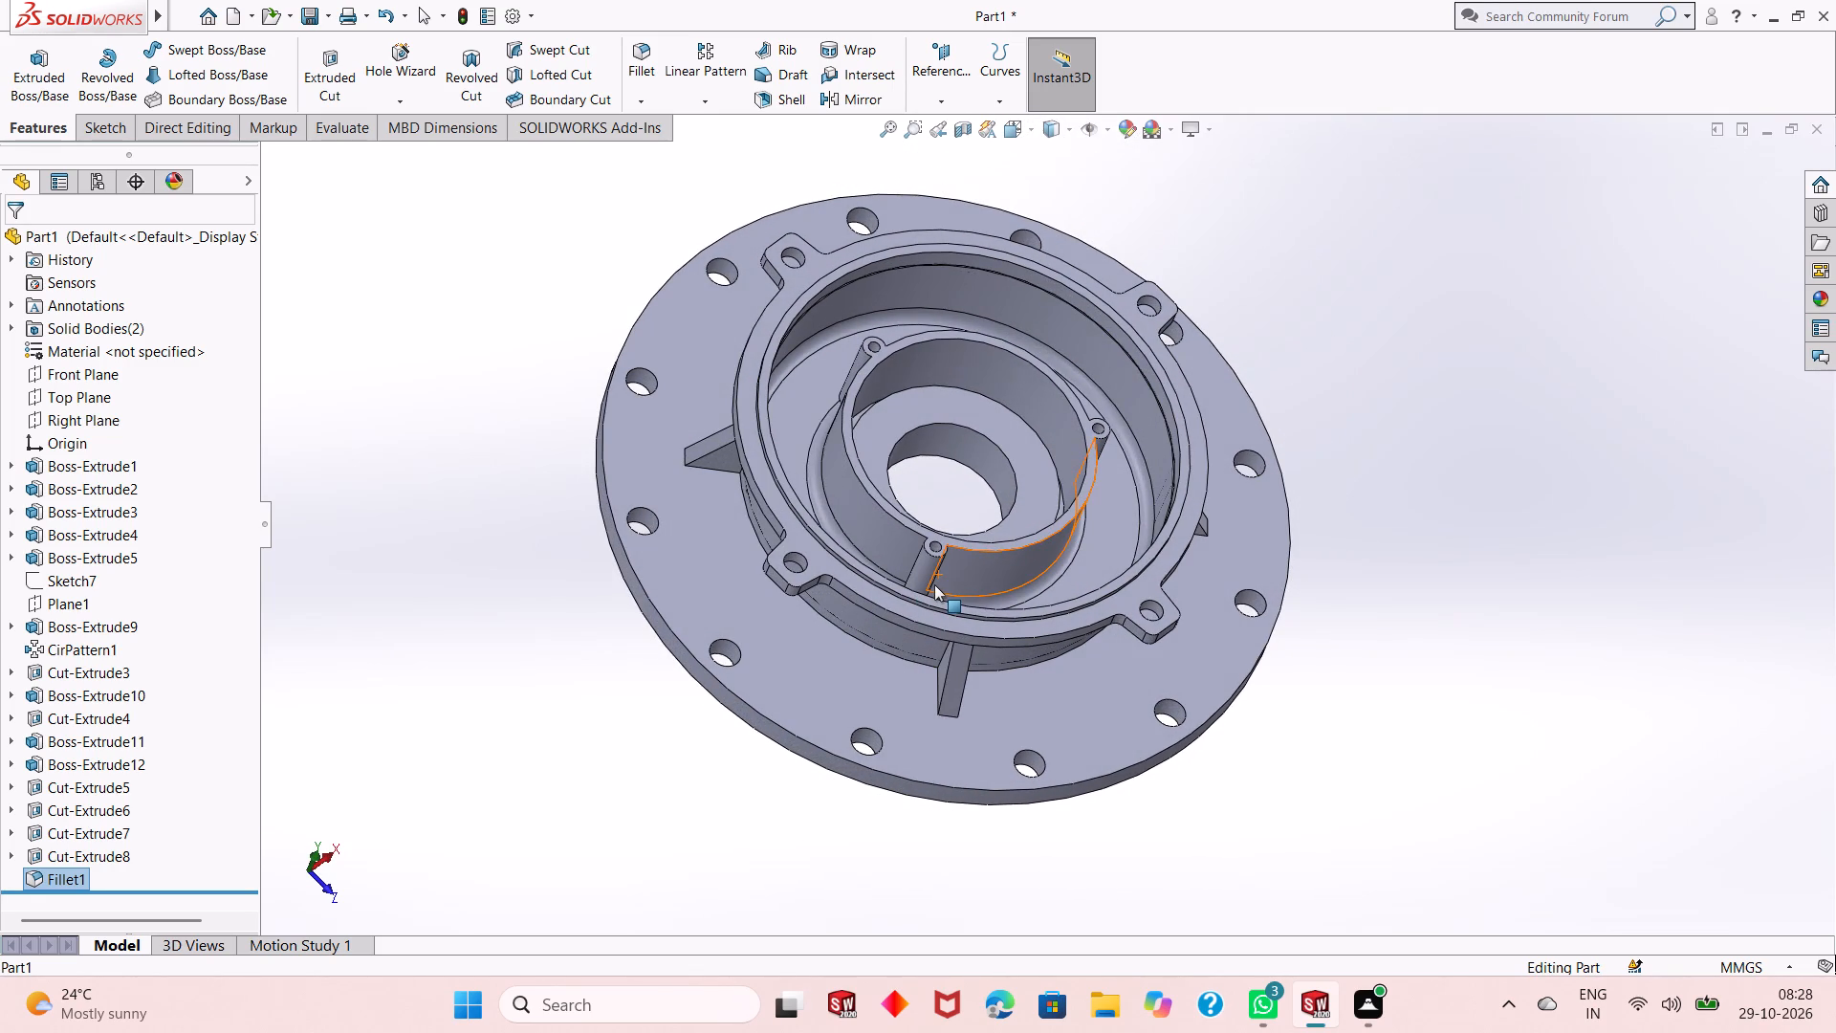
scroll(932, 582, down, 1)
scroll(931, 582, up, 1)
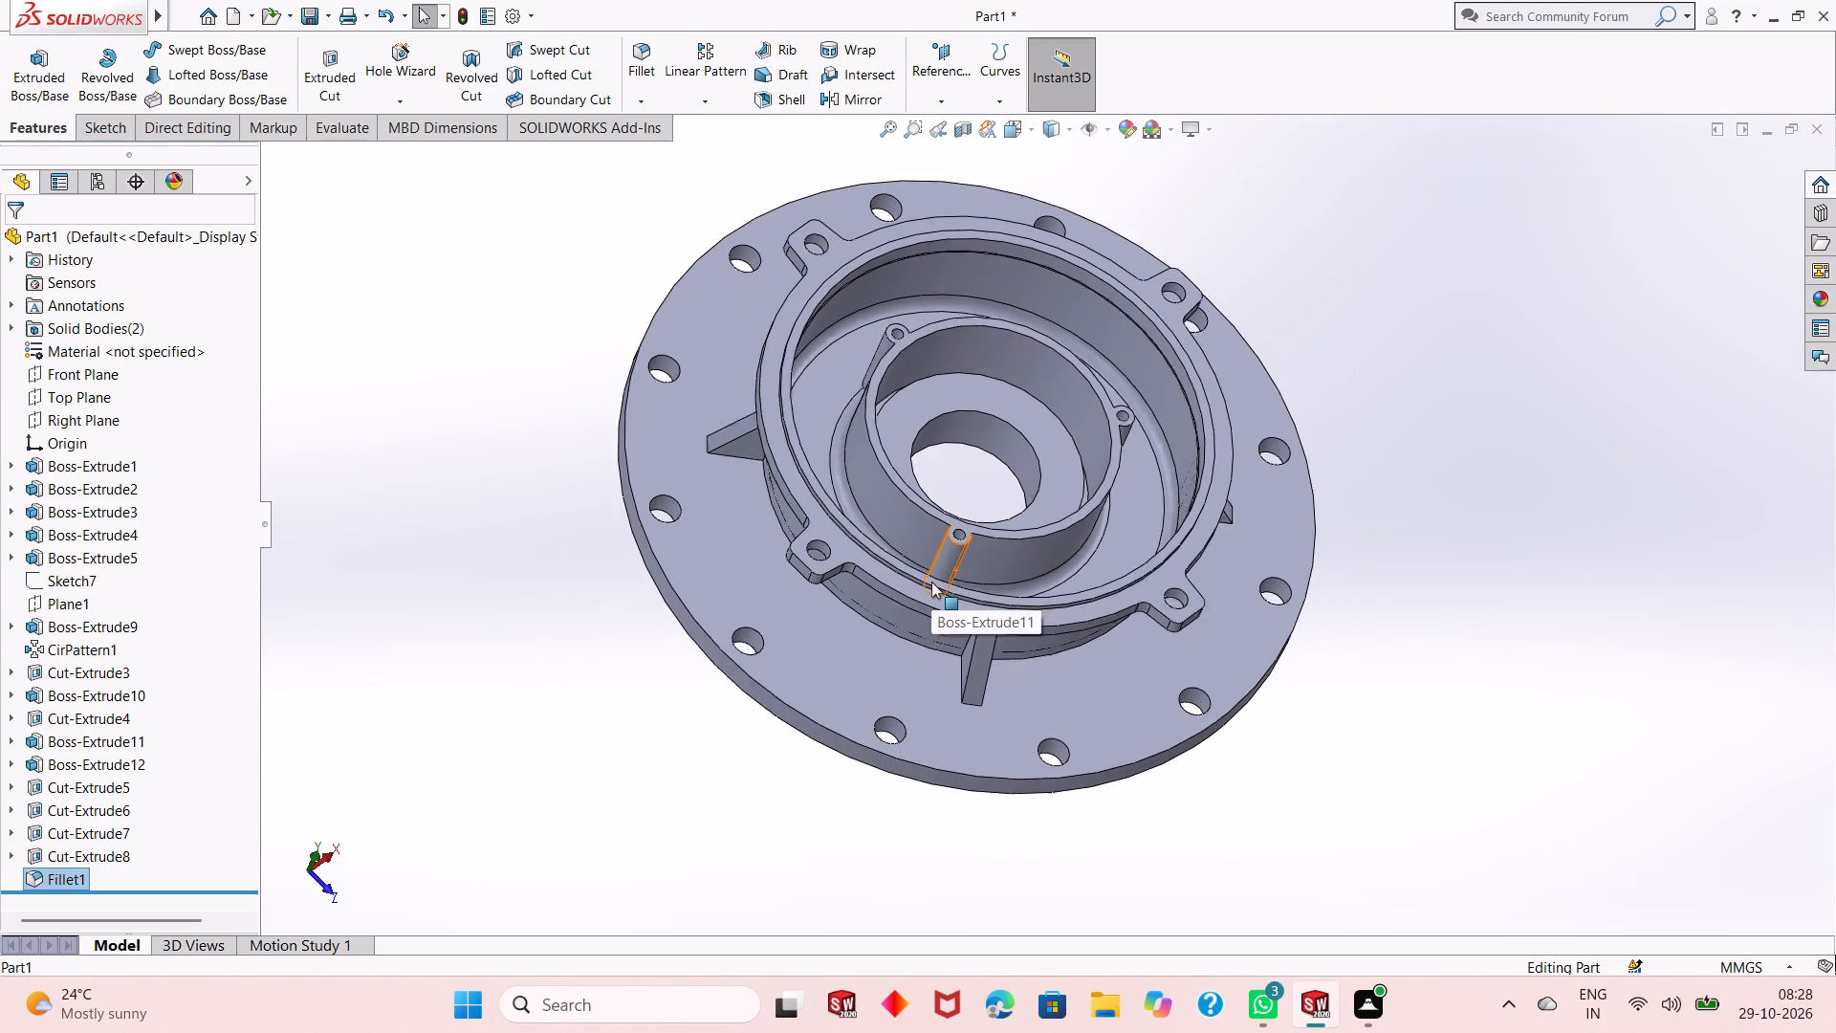
scroll(931, 582, up, 1)
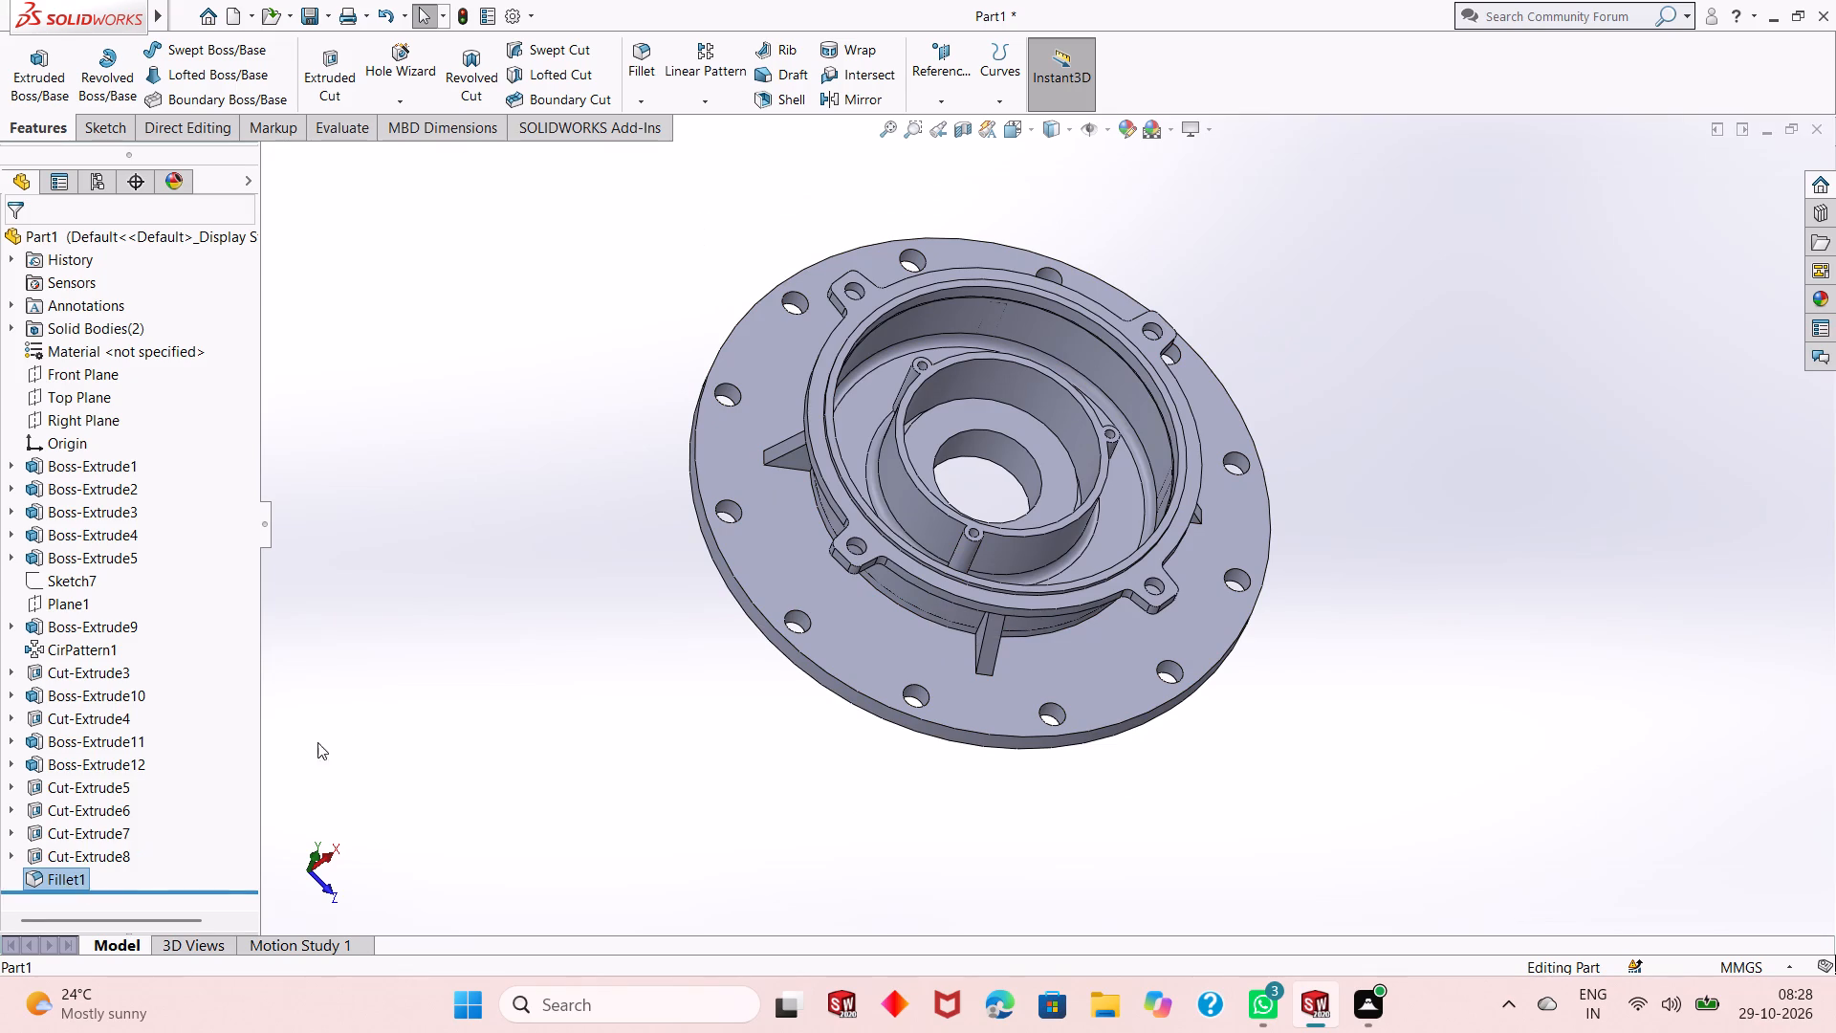
Add the four arc edges between the ribs, where the outer wall meets the base disc, to the existing 6 mm fillet.
click(404, 662)
scroll(121, 897, down, 2)
scroll(76, 833, down, 3)
scroll(76, 833, up, 4)
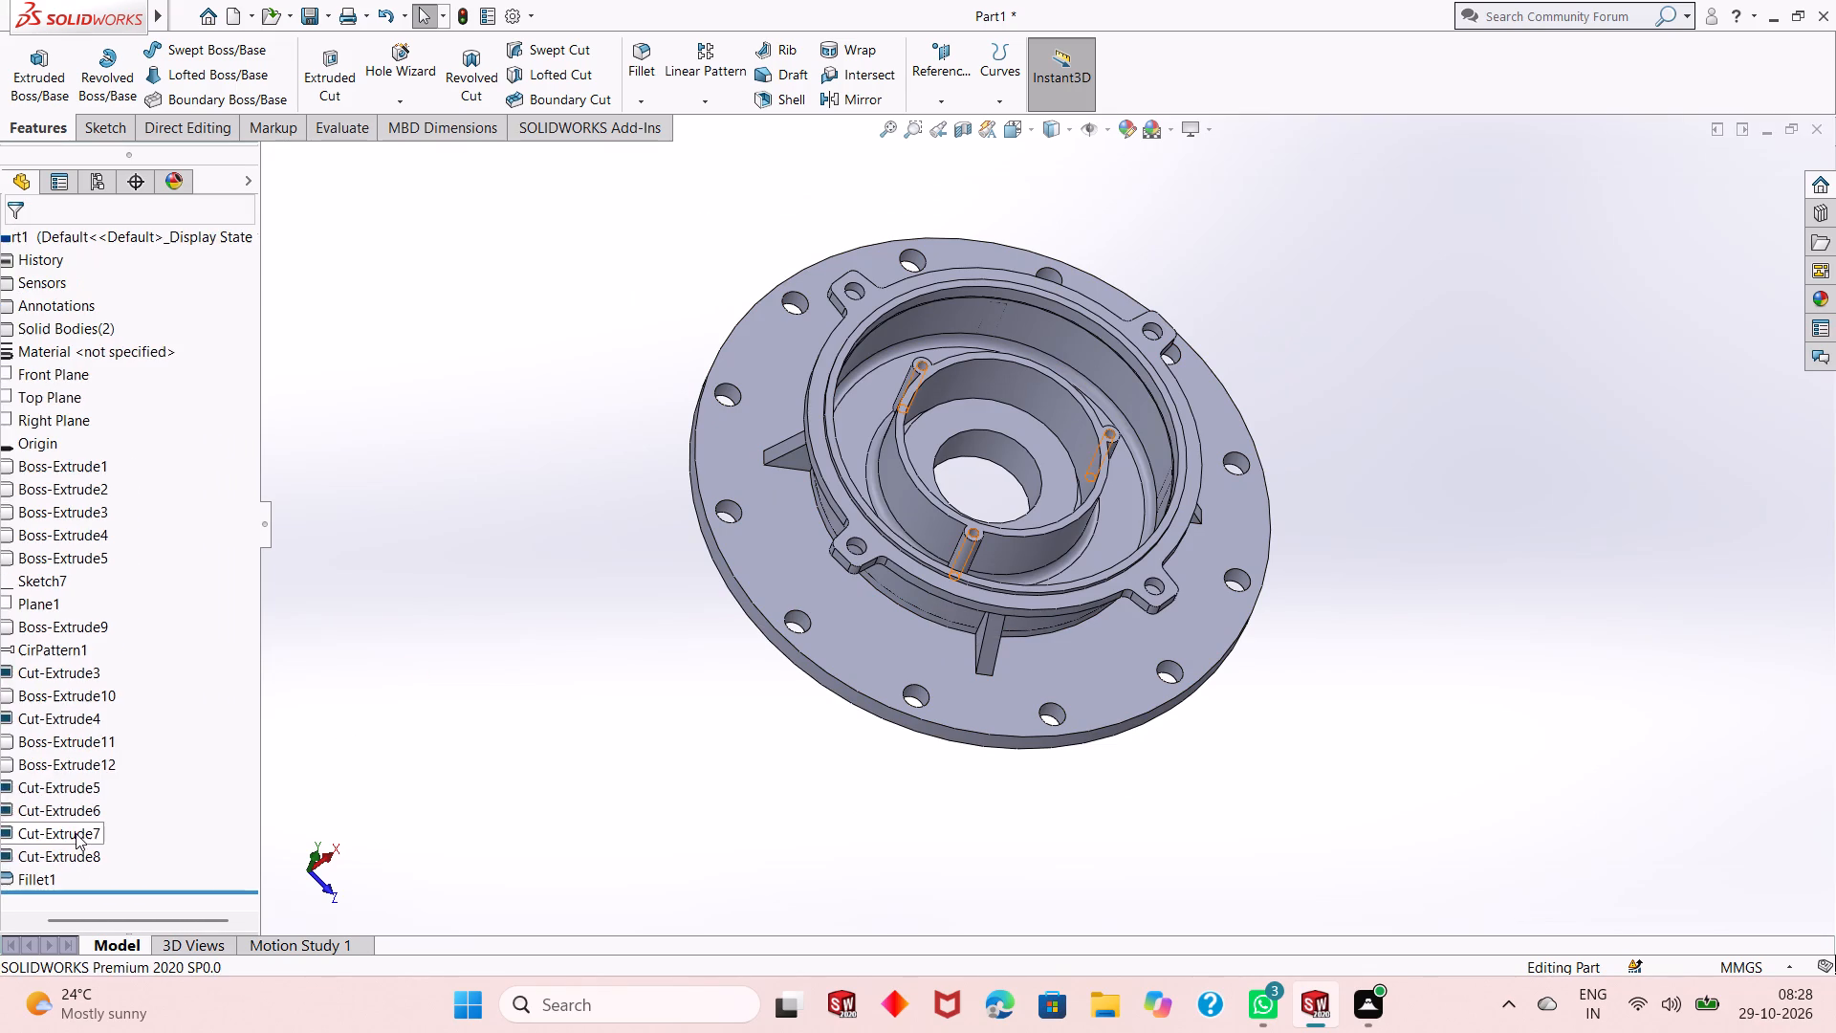
scroll(76, 833, up, 1)
click(71, 883)
click(88, 820)
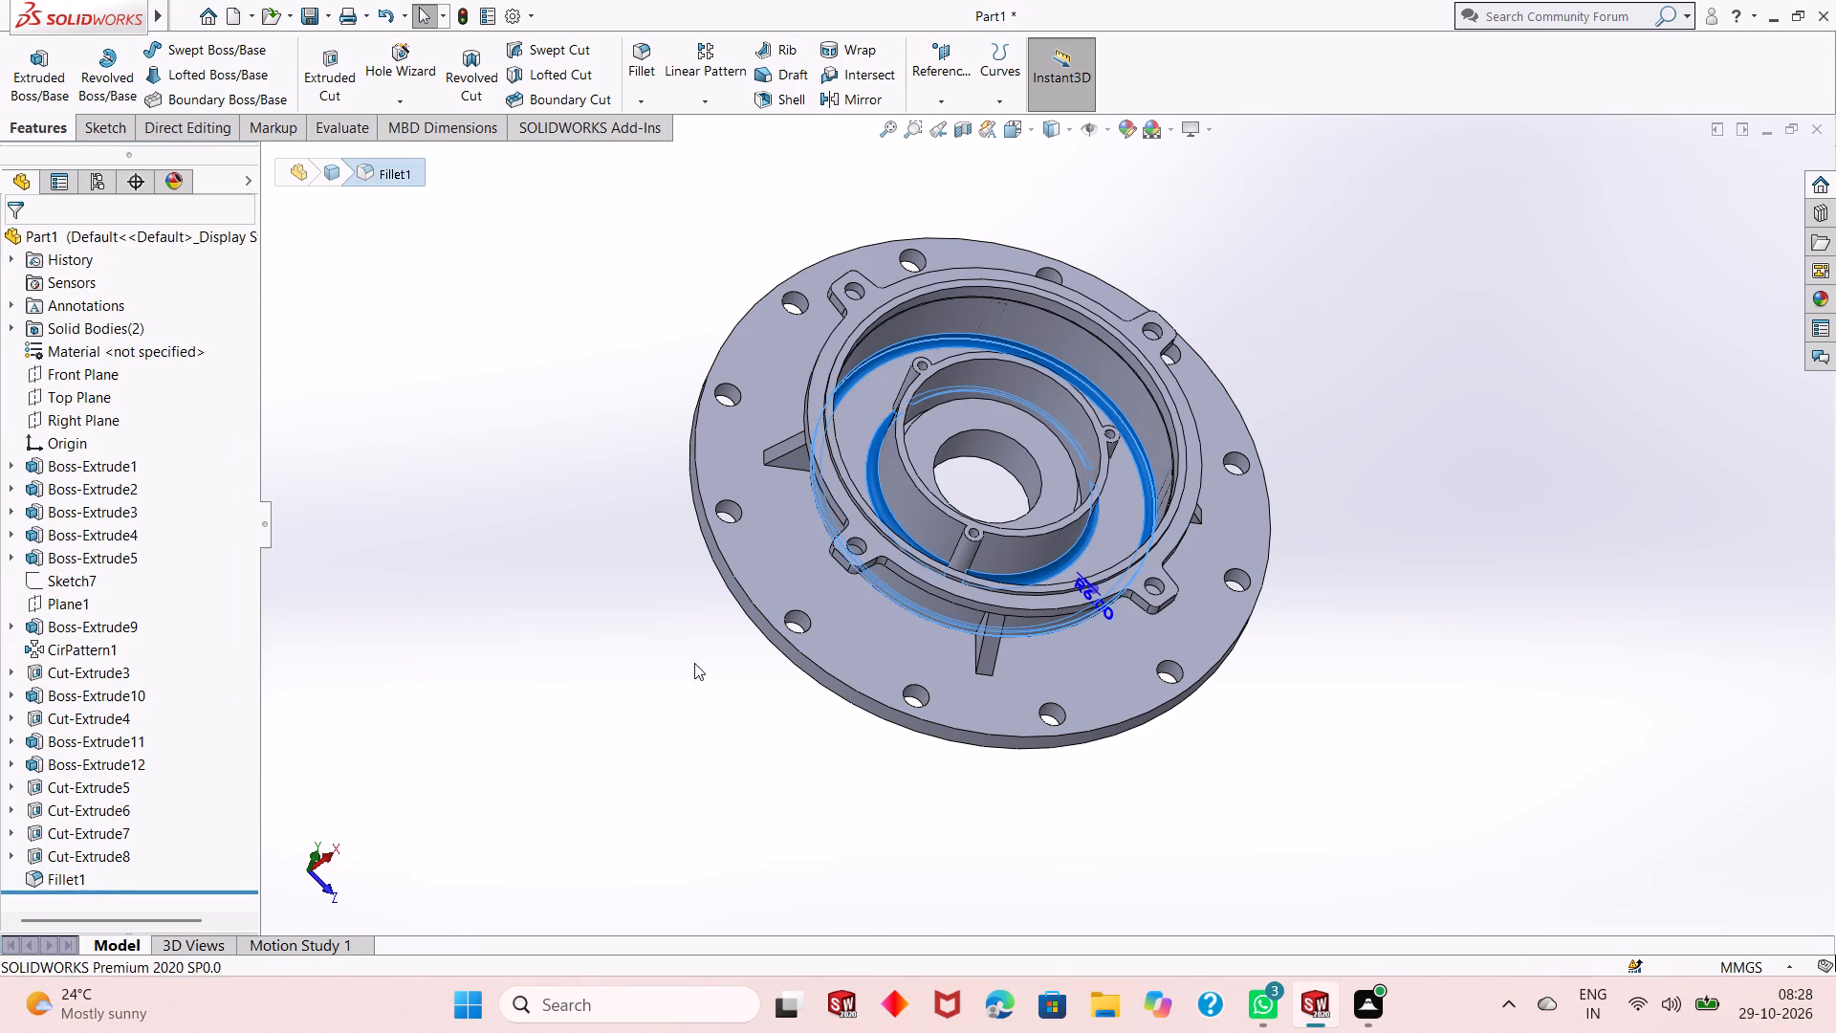
middle_drag(850, 831, 840, 703)
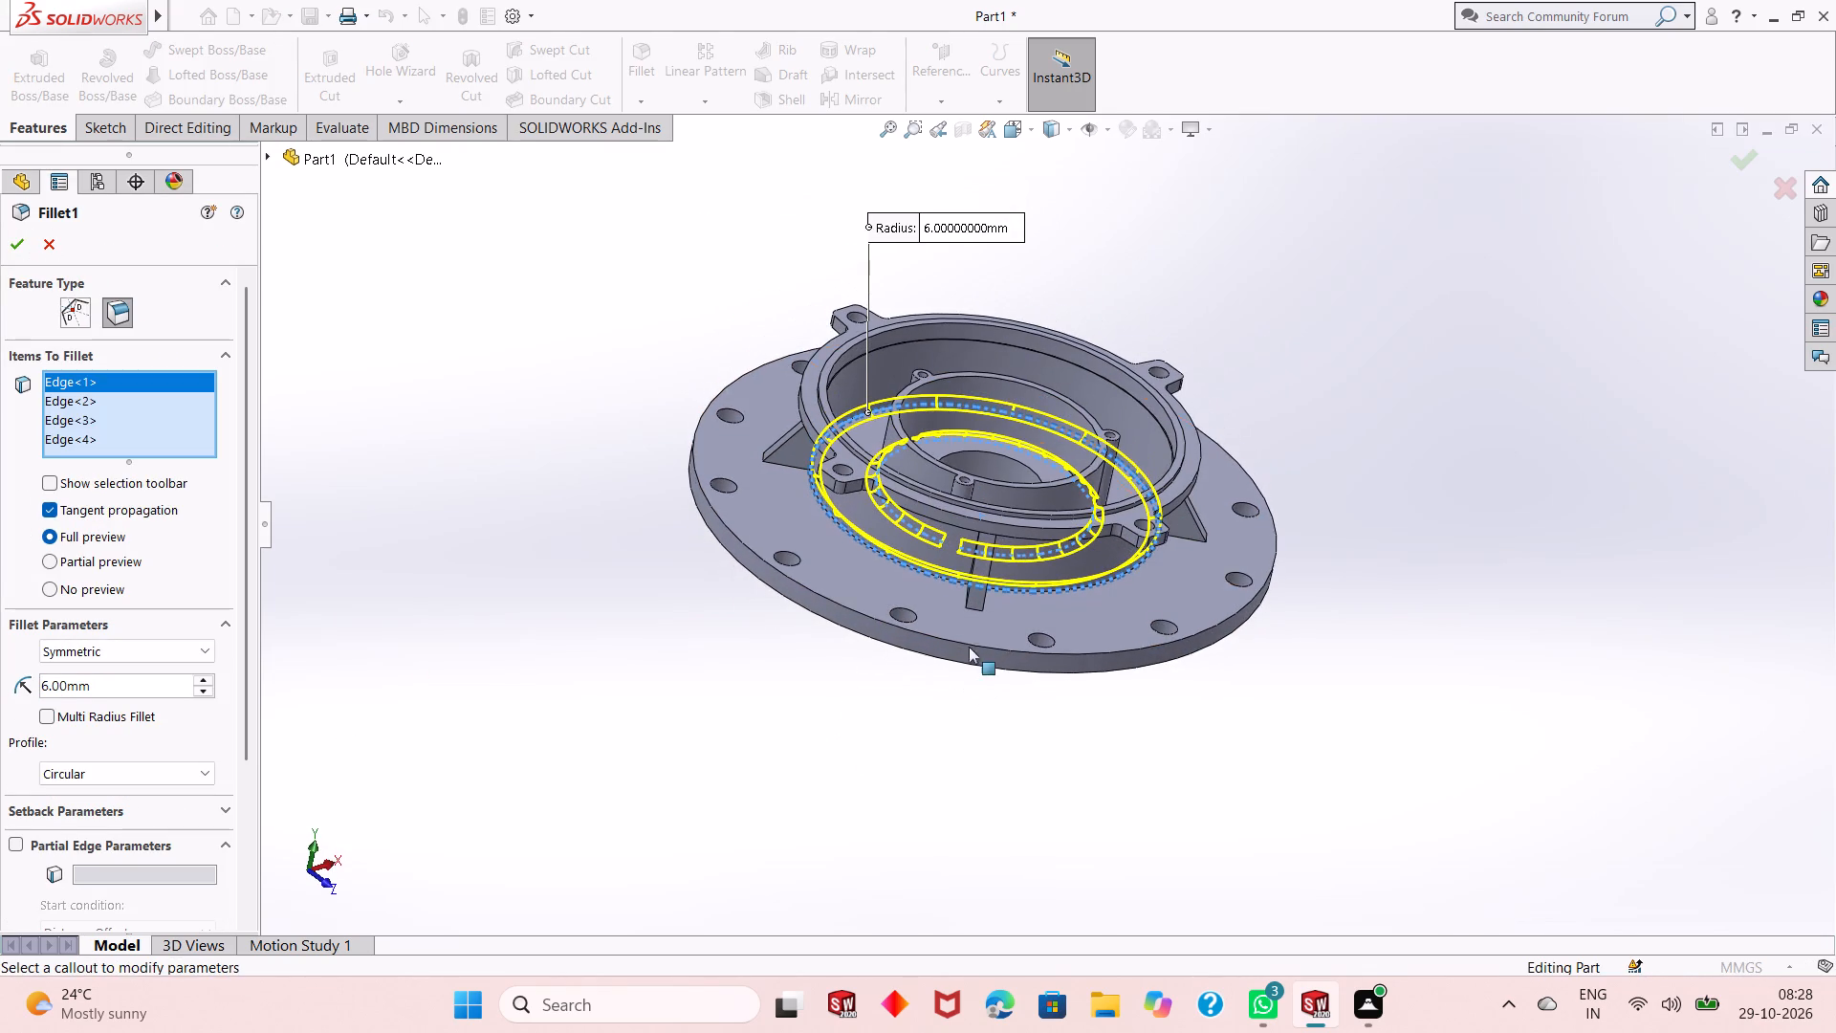
scroll(1015, 590, down, 2)
click(1018, 585)
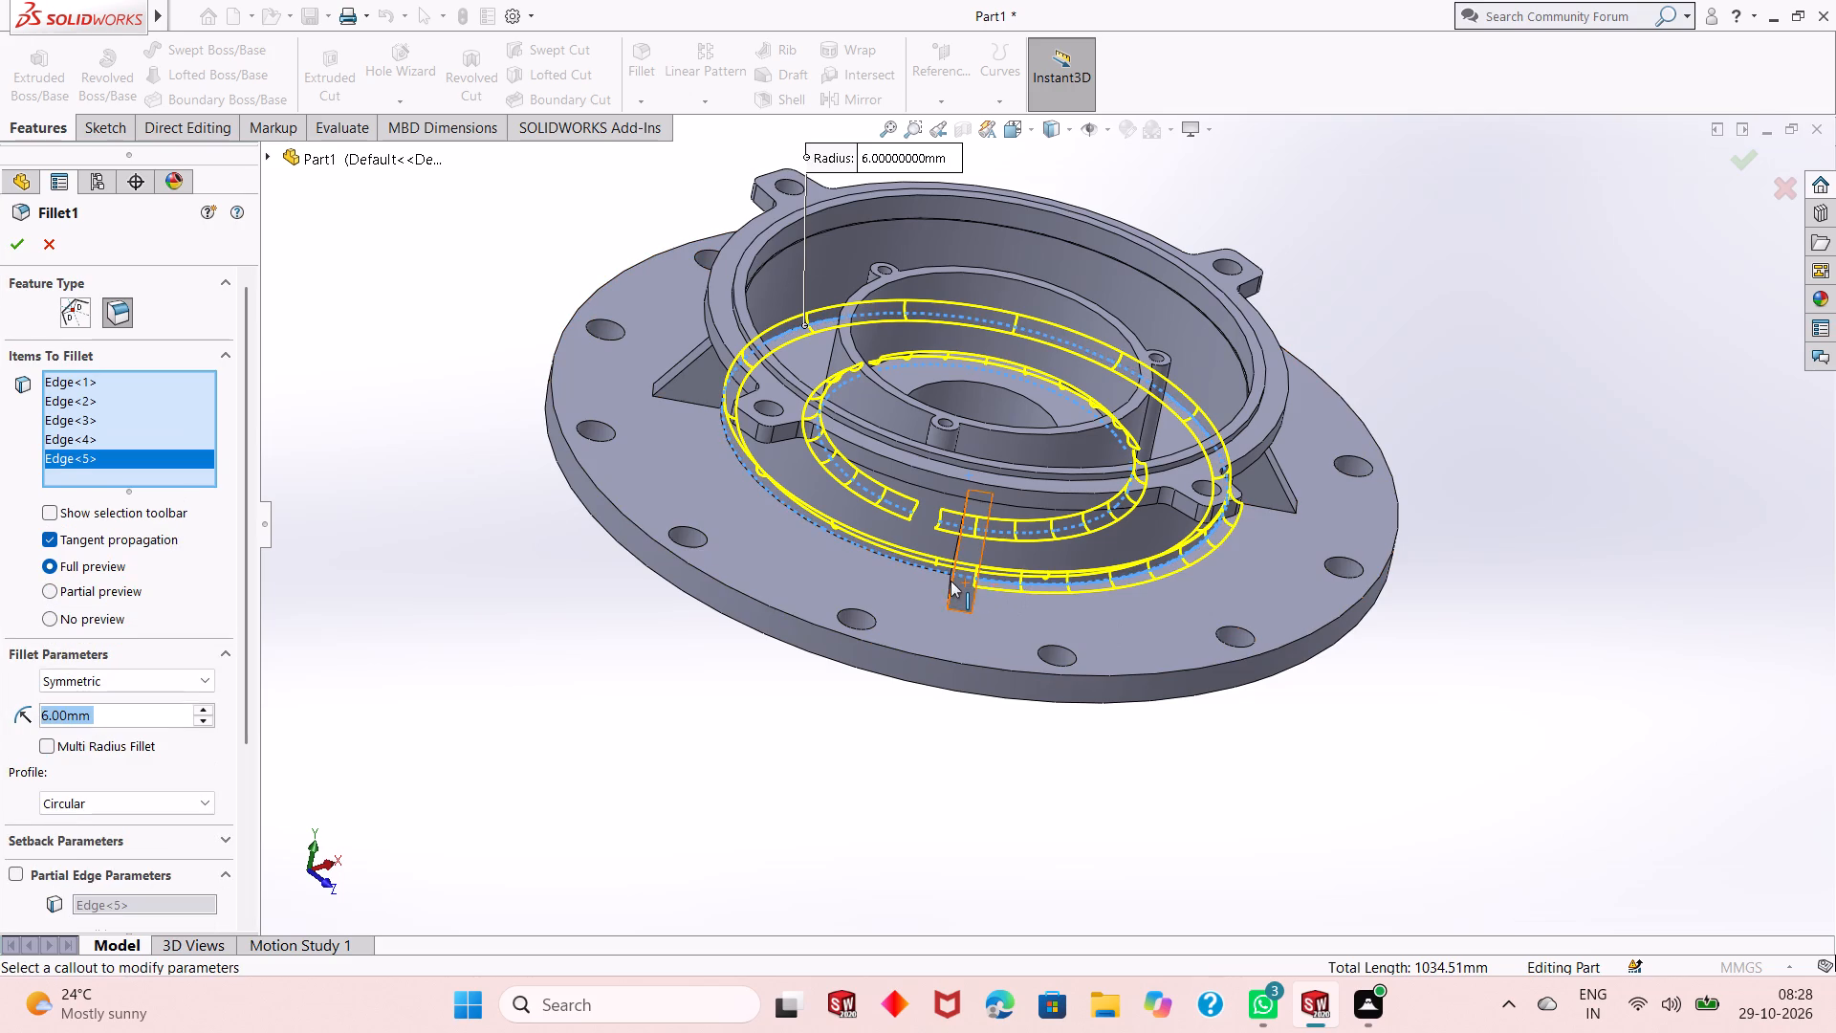
click(941, 574)
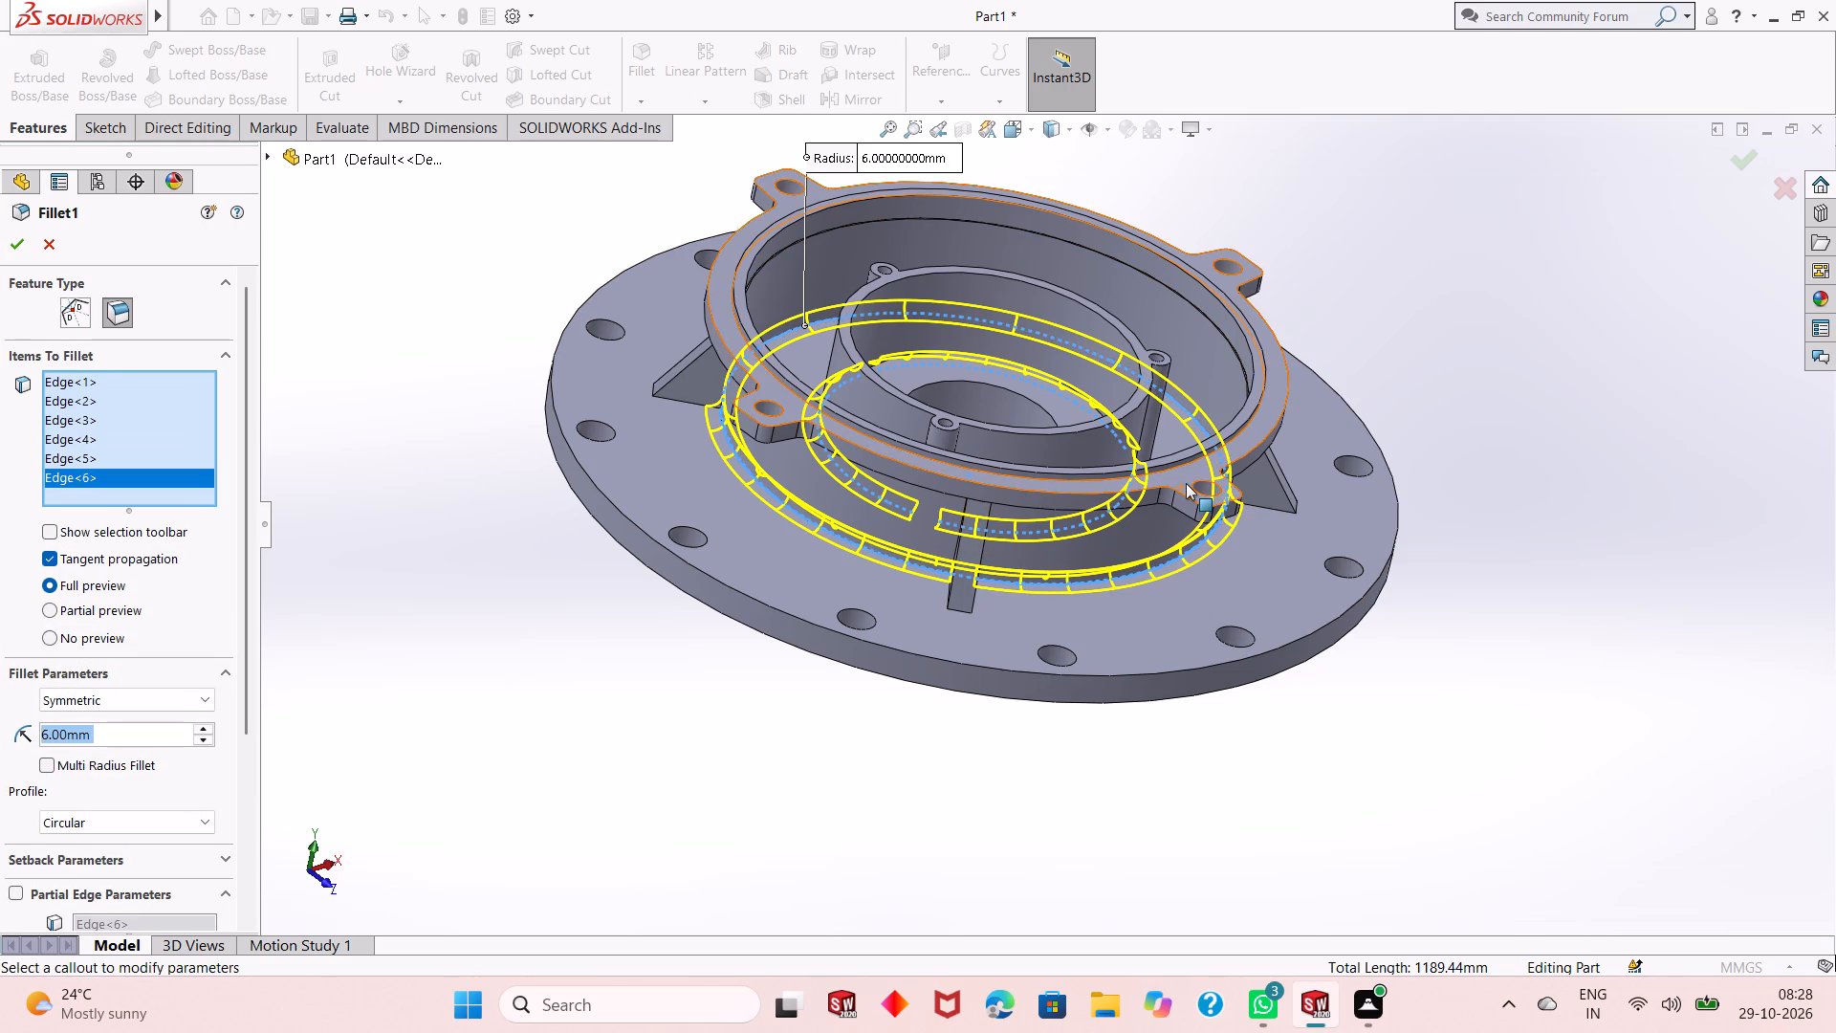
middle_drag(1184, 495, 1115, 543)
scroll(1423, 317, down, 3)
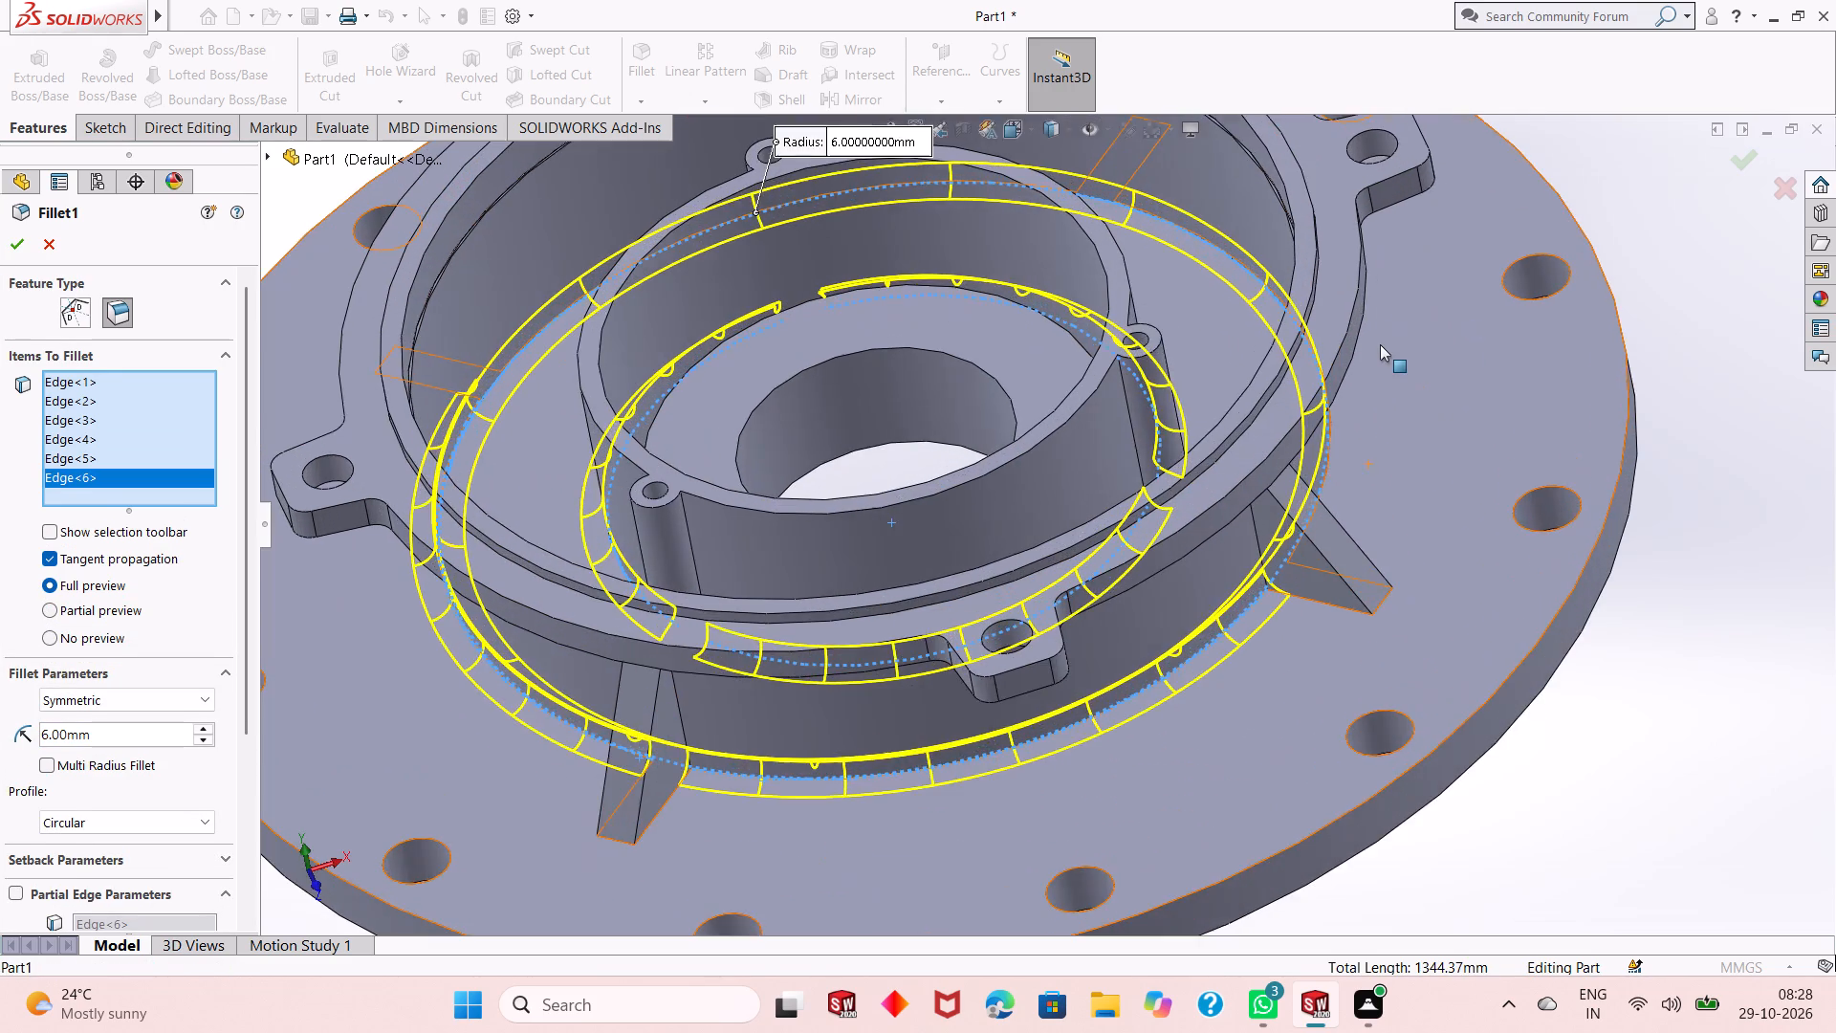
middle_drag(1375, 357, 1304, 502)
scroll(1301, 493, up, 1)
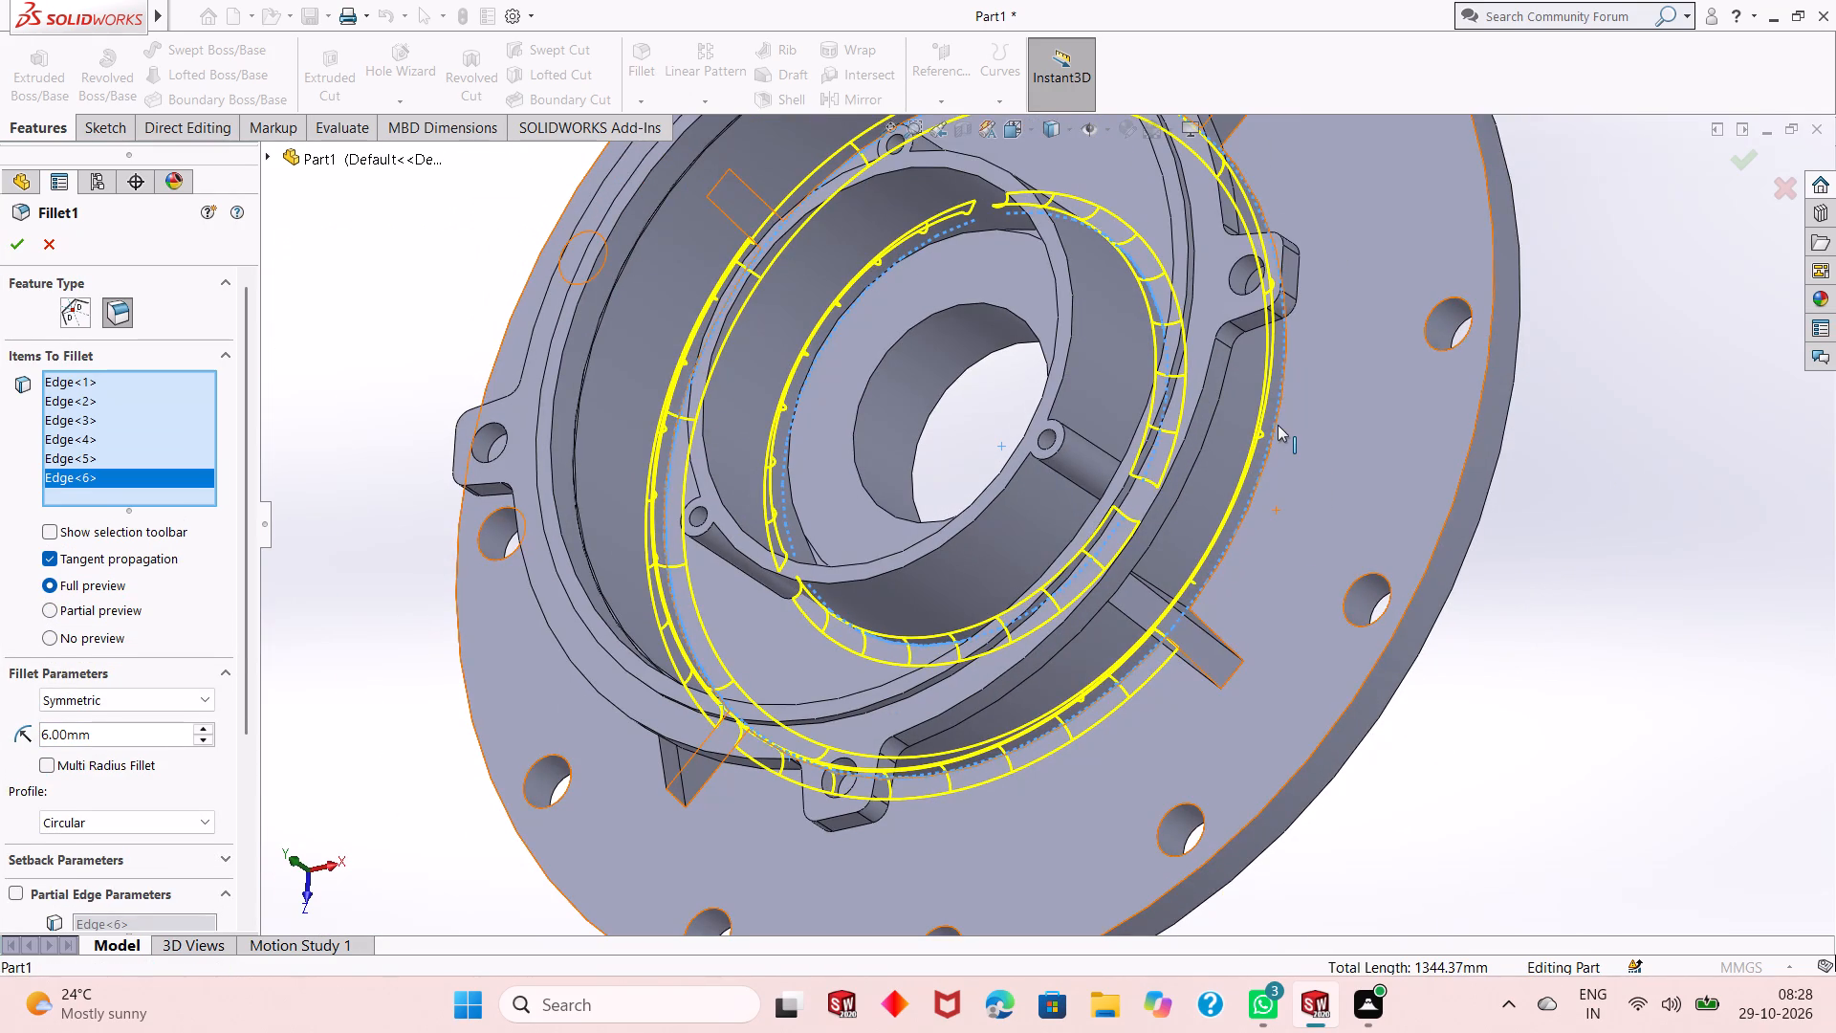
click(1278, 425)
scroll(1230, 519, up, 4)
middle_drag(1052, 435, 1174, 621)
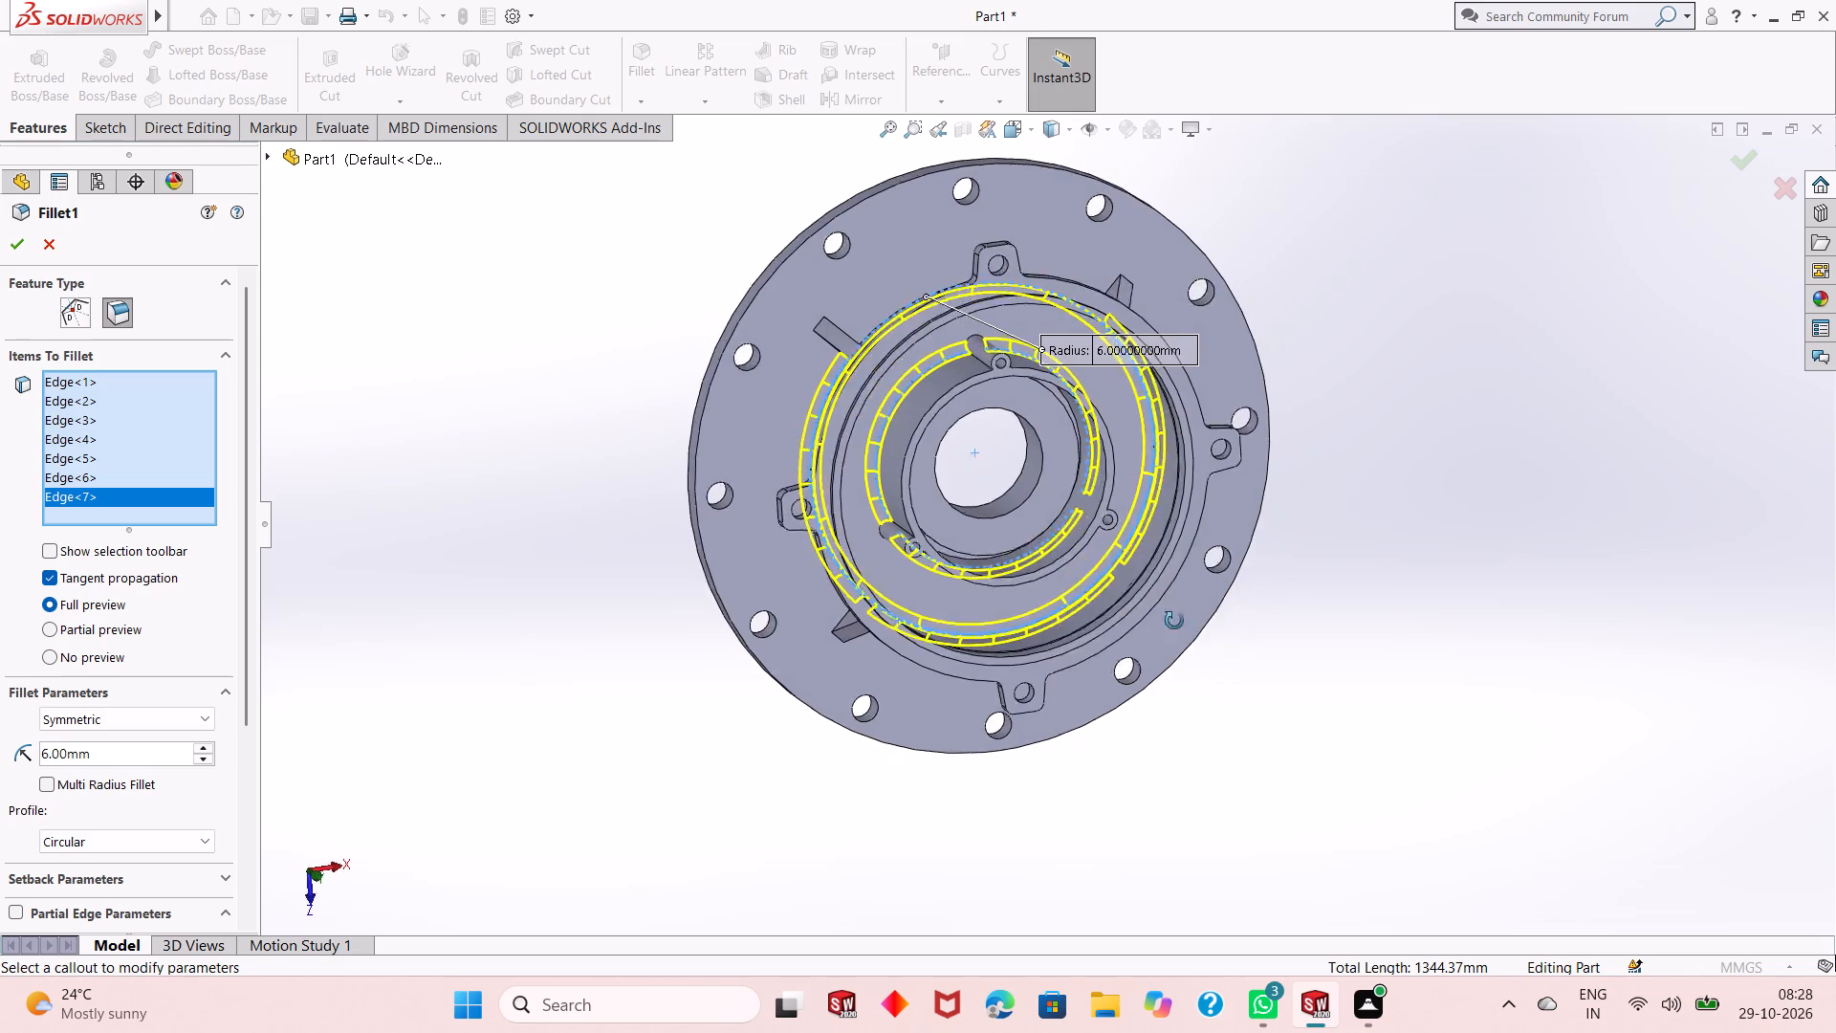
middle_drag(1174, 621, 1191, 669)
scroll(958, 309, down, 5)
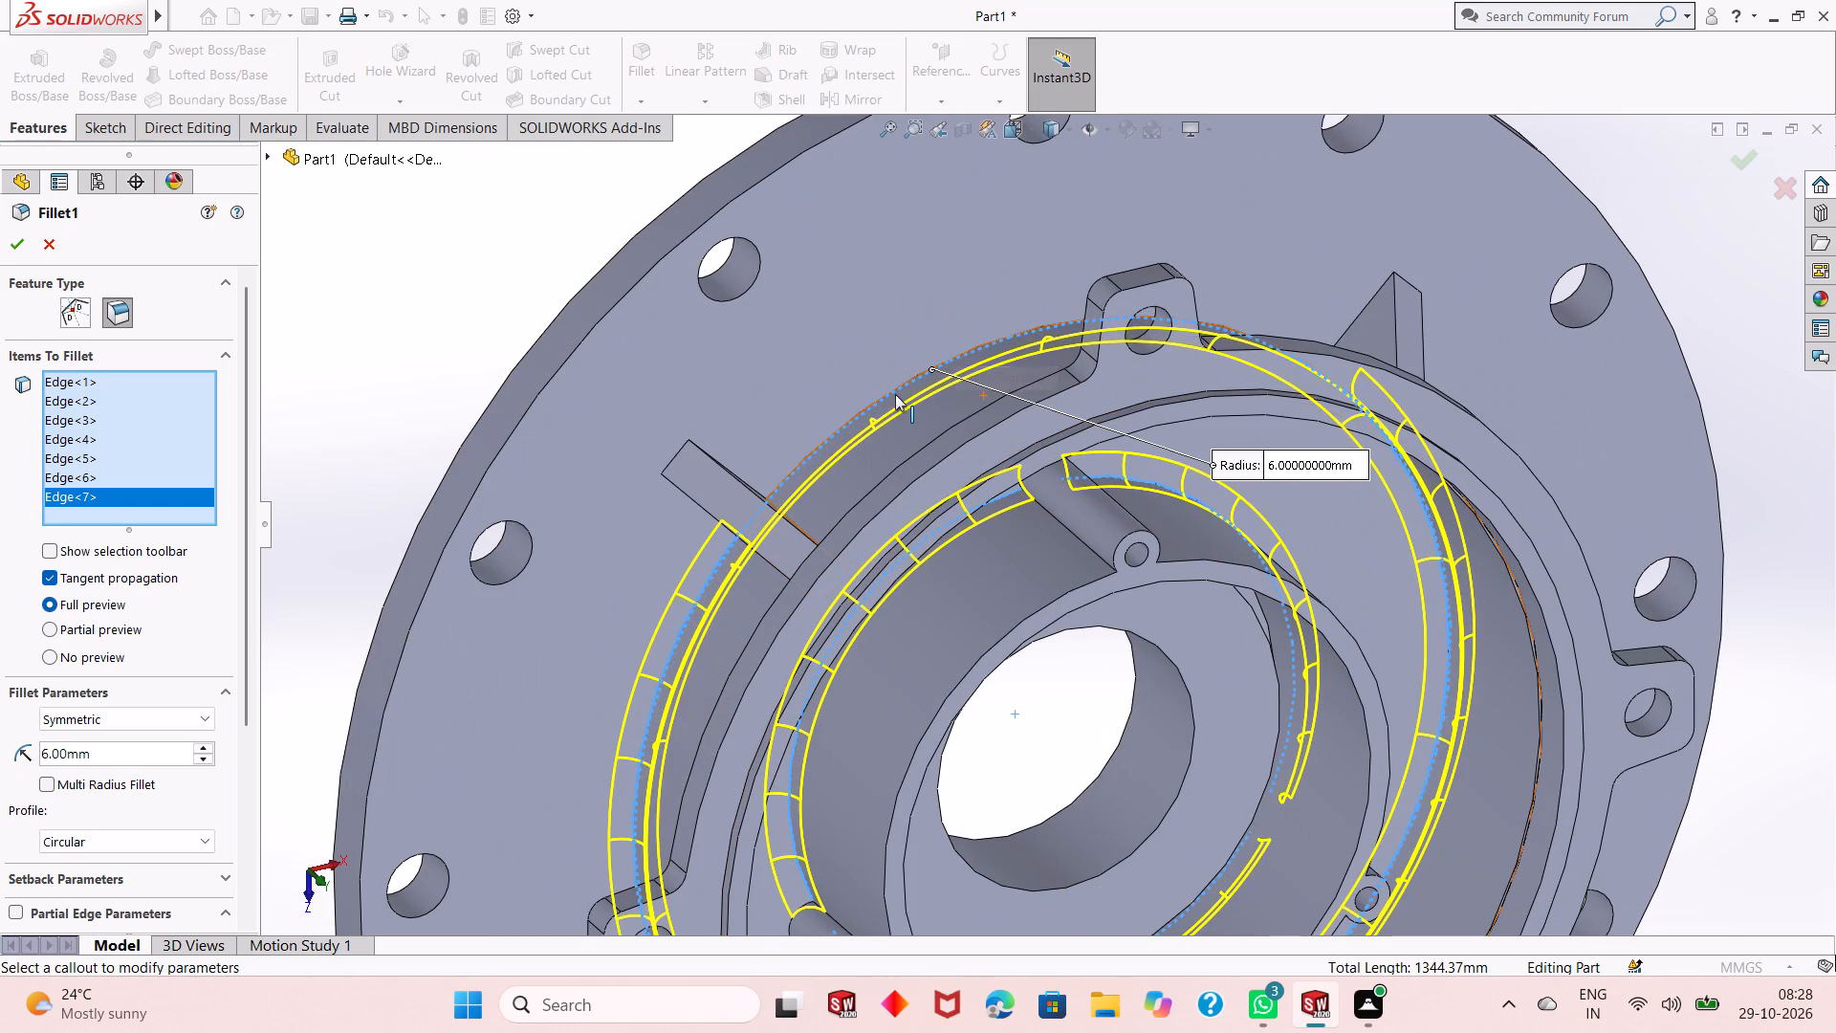
click(895, 389)
click(22, 235)
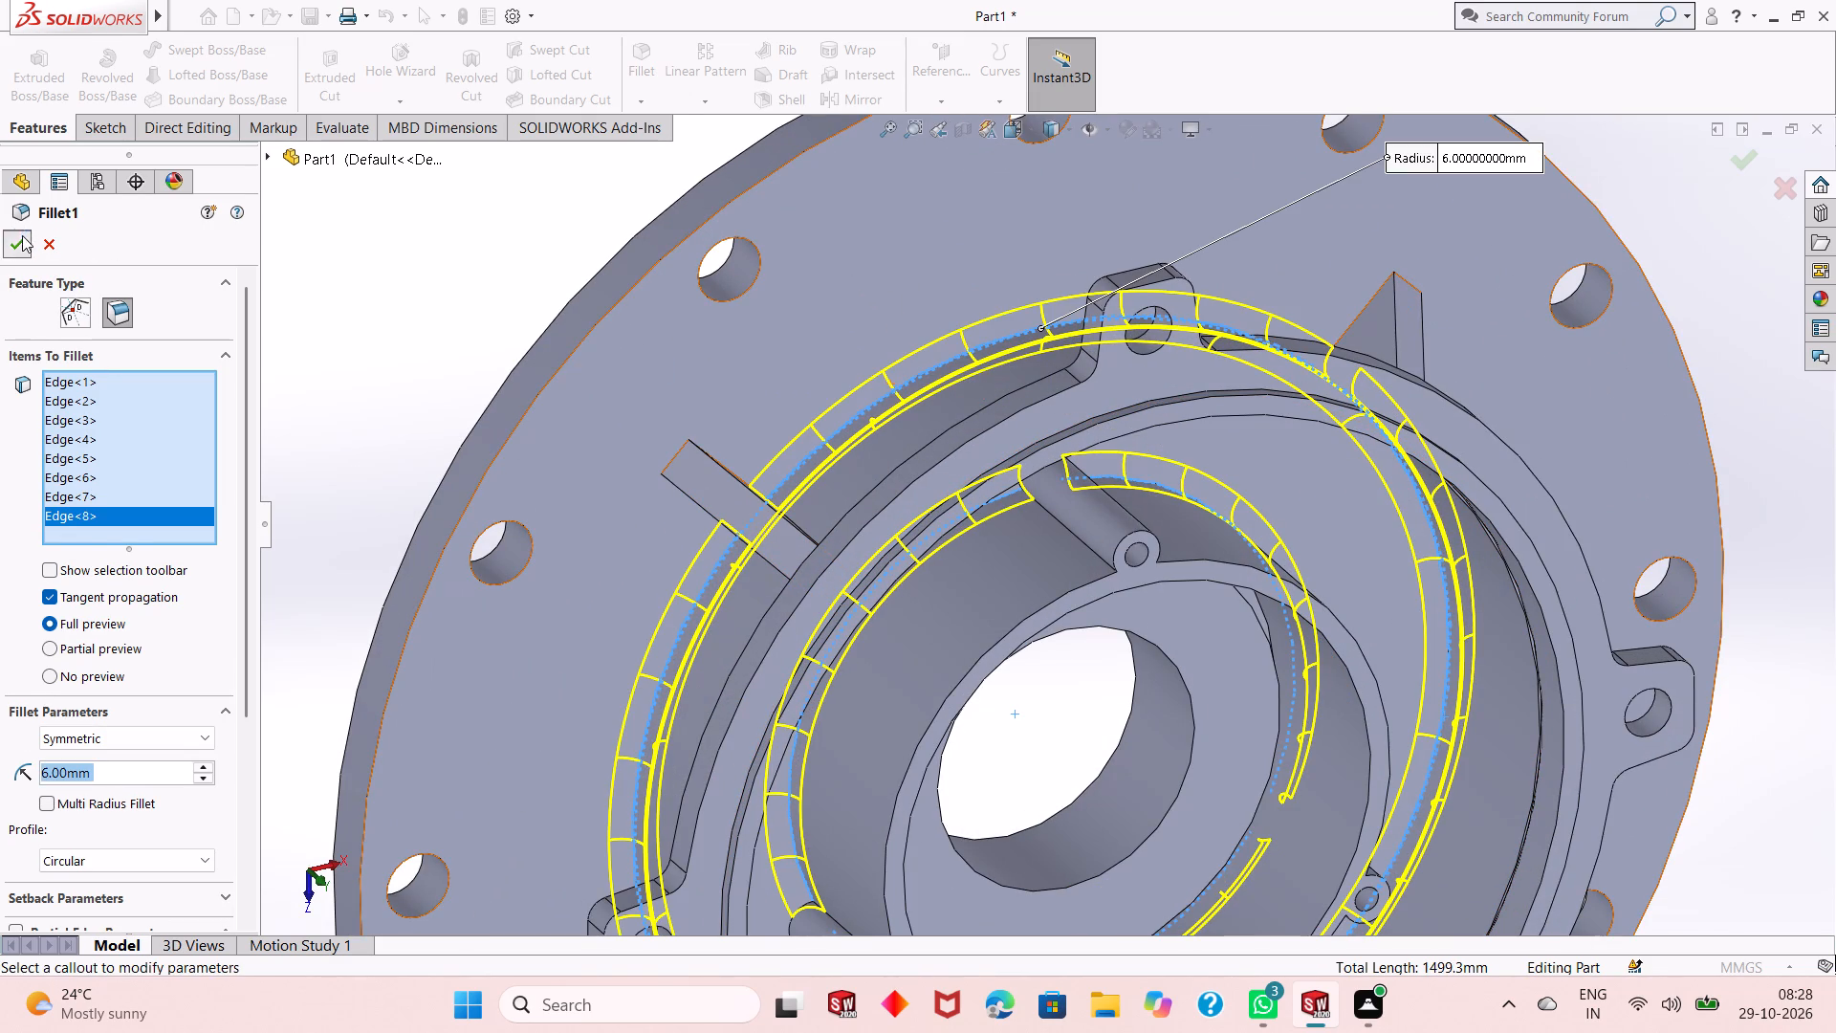
Examine the fillets around the outer wall's base and inside the recess from above and from the side.
scroll(963, 516, up, 5)
middle_drag(1140, 685, 1075, 521)
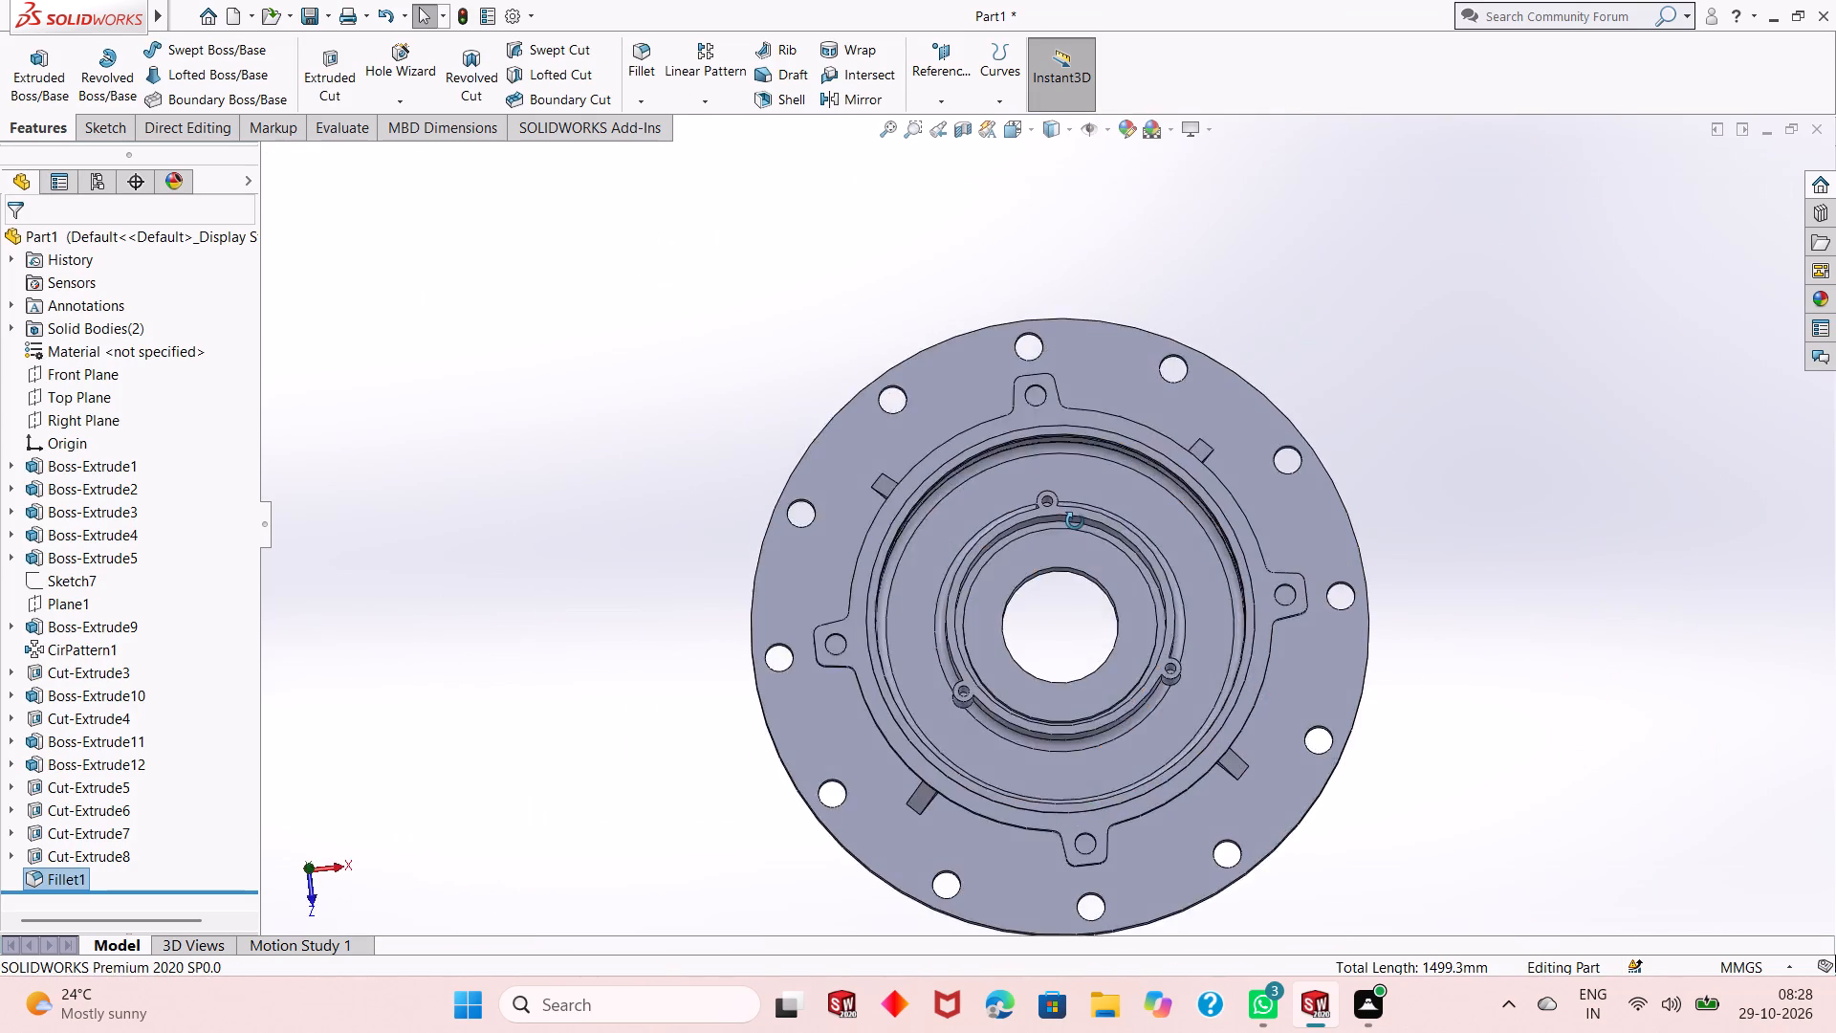
middle_drag(1075, 521, 1104, 311)
middle_drag(1105, 665, 1044, 502)
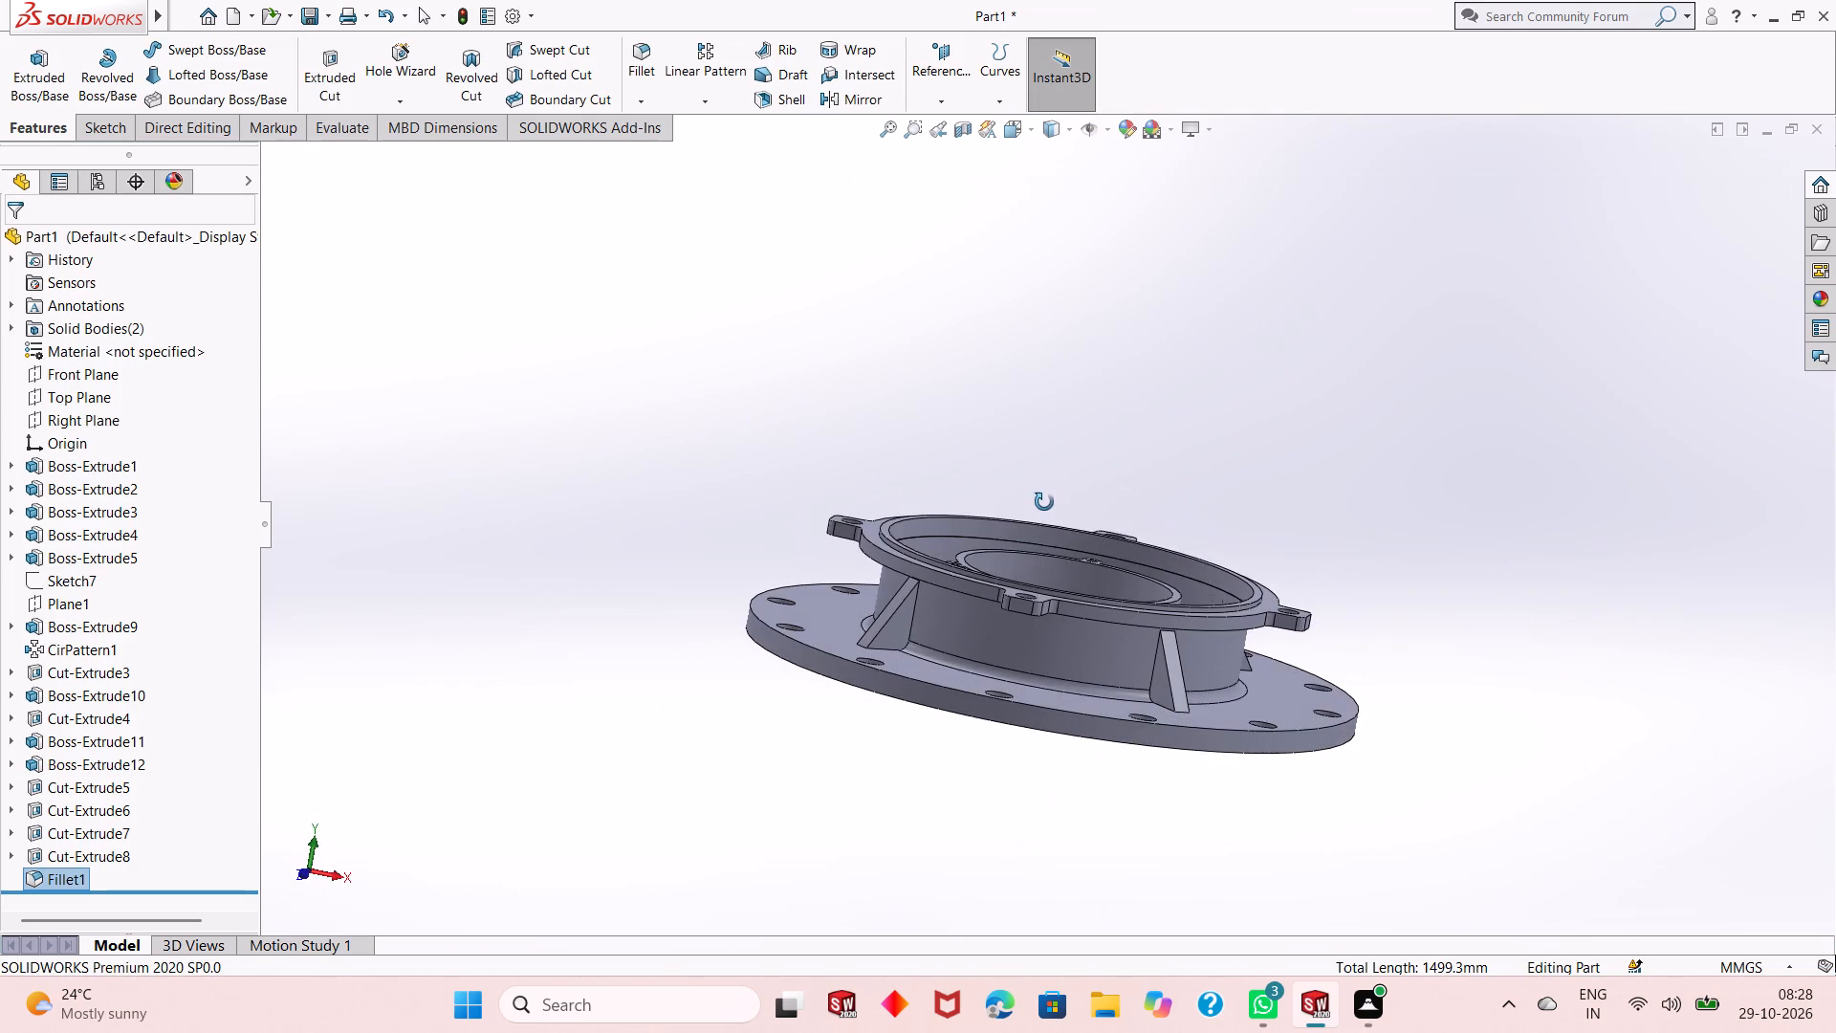
middle_drag(1044, 502, 1041, 595)
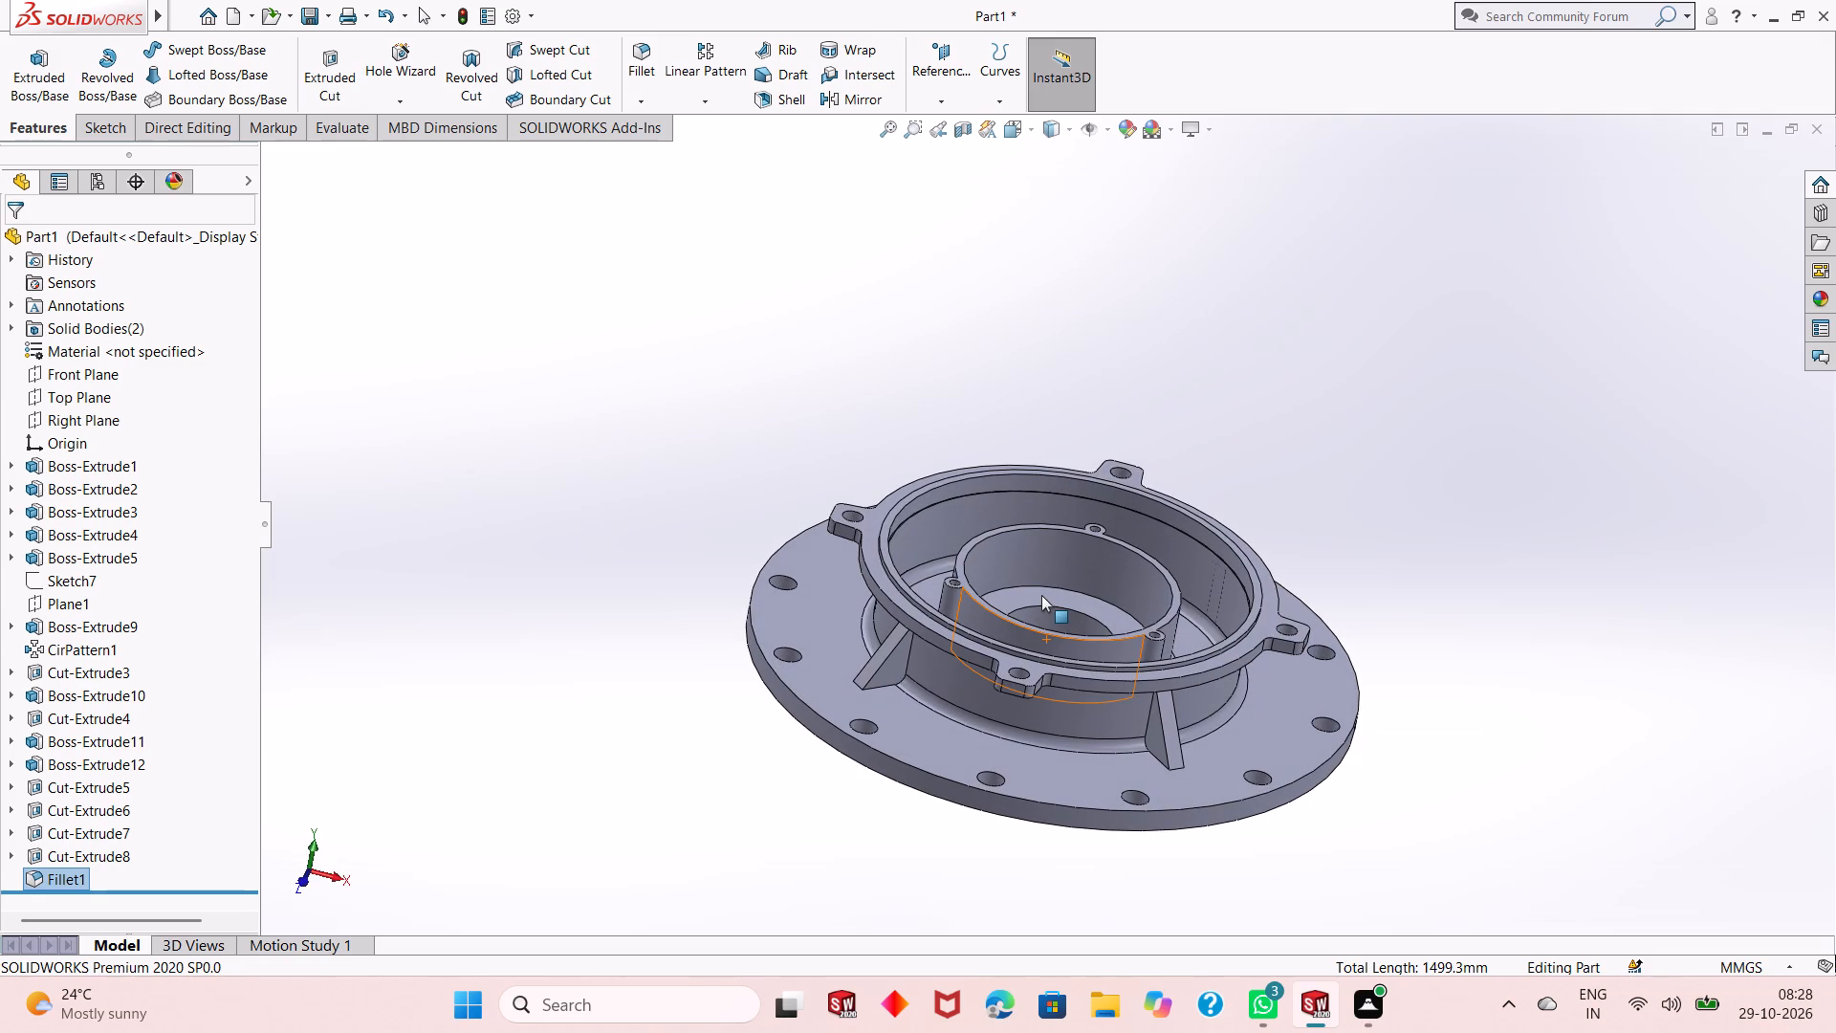
scroll(1041, 595, down, 1)
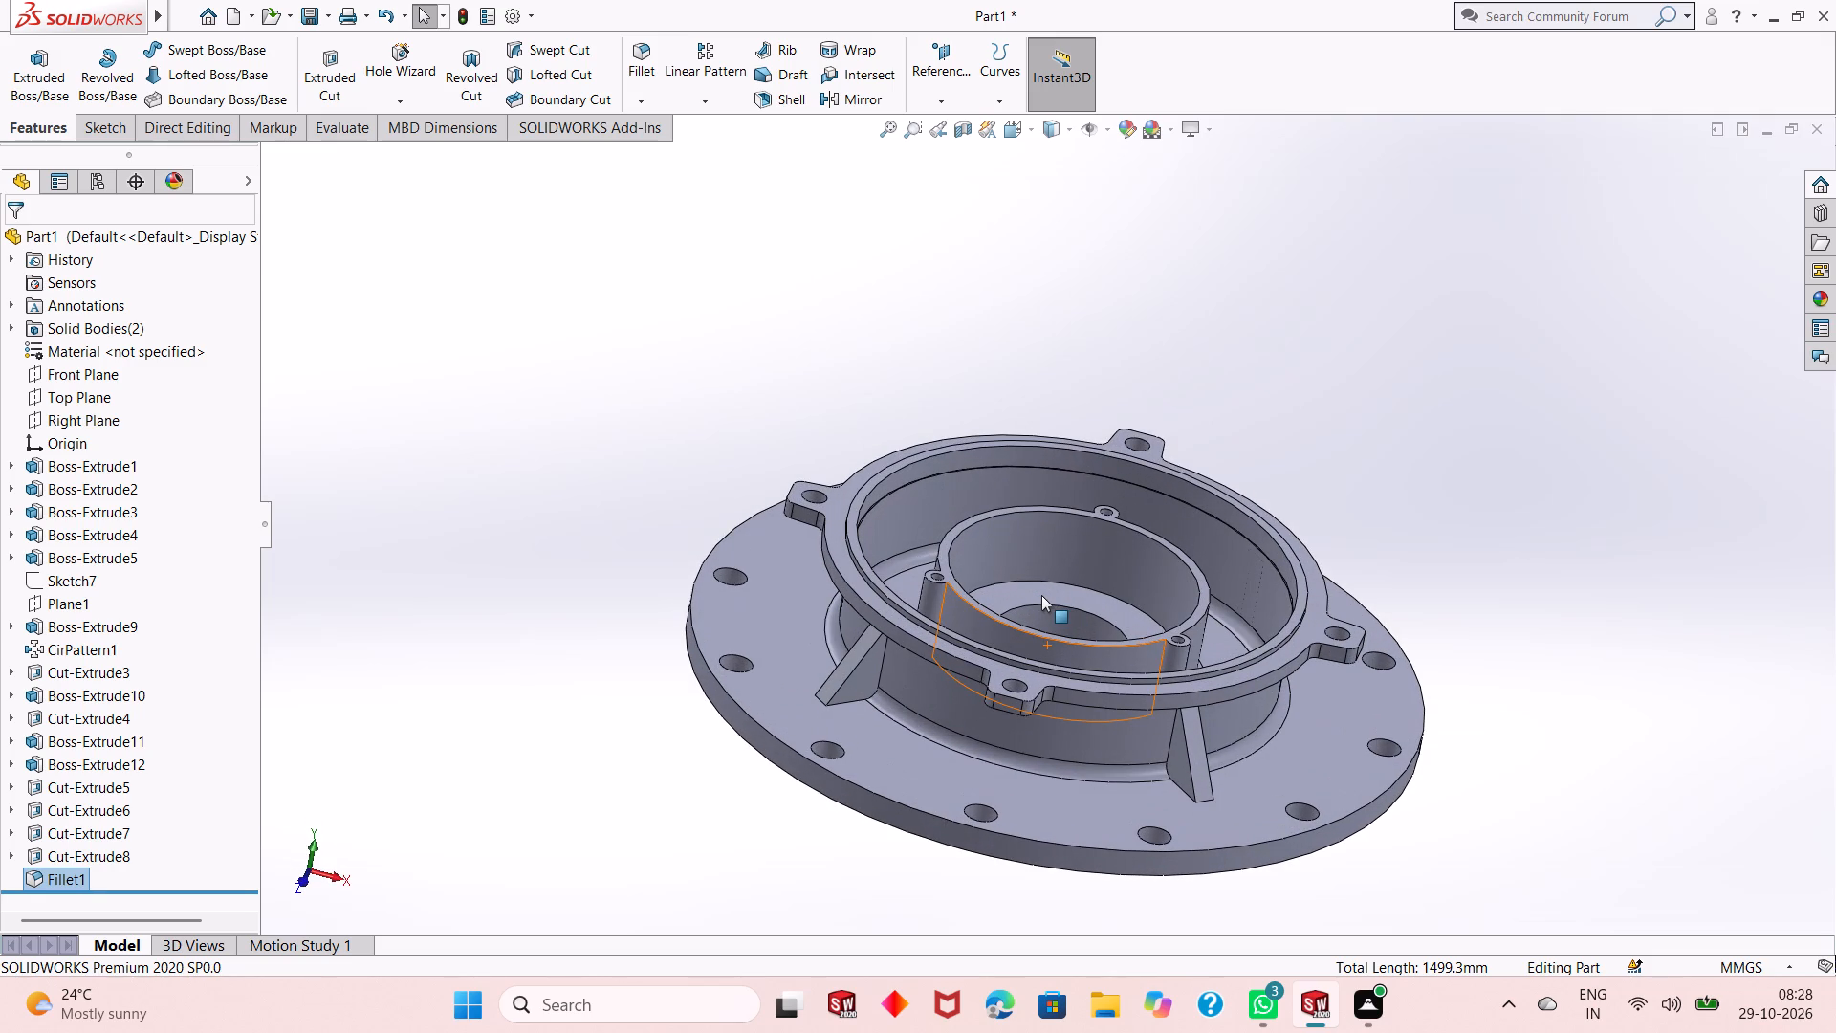
scroll(1041, 595, down, 1)
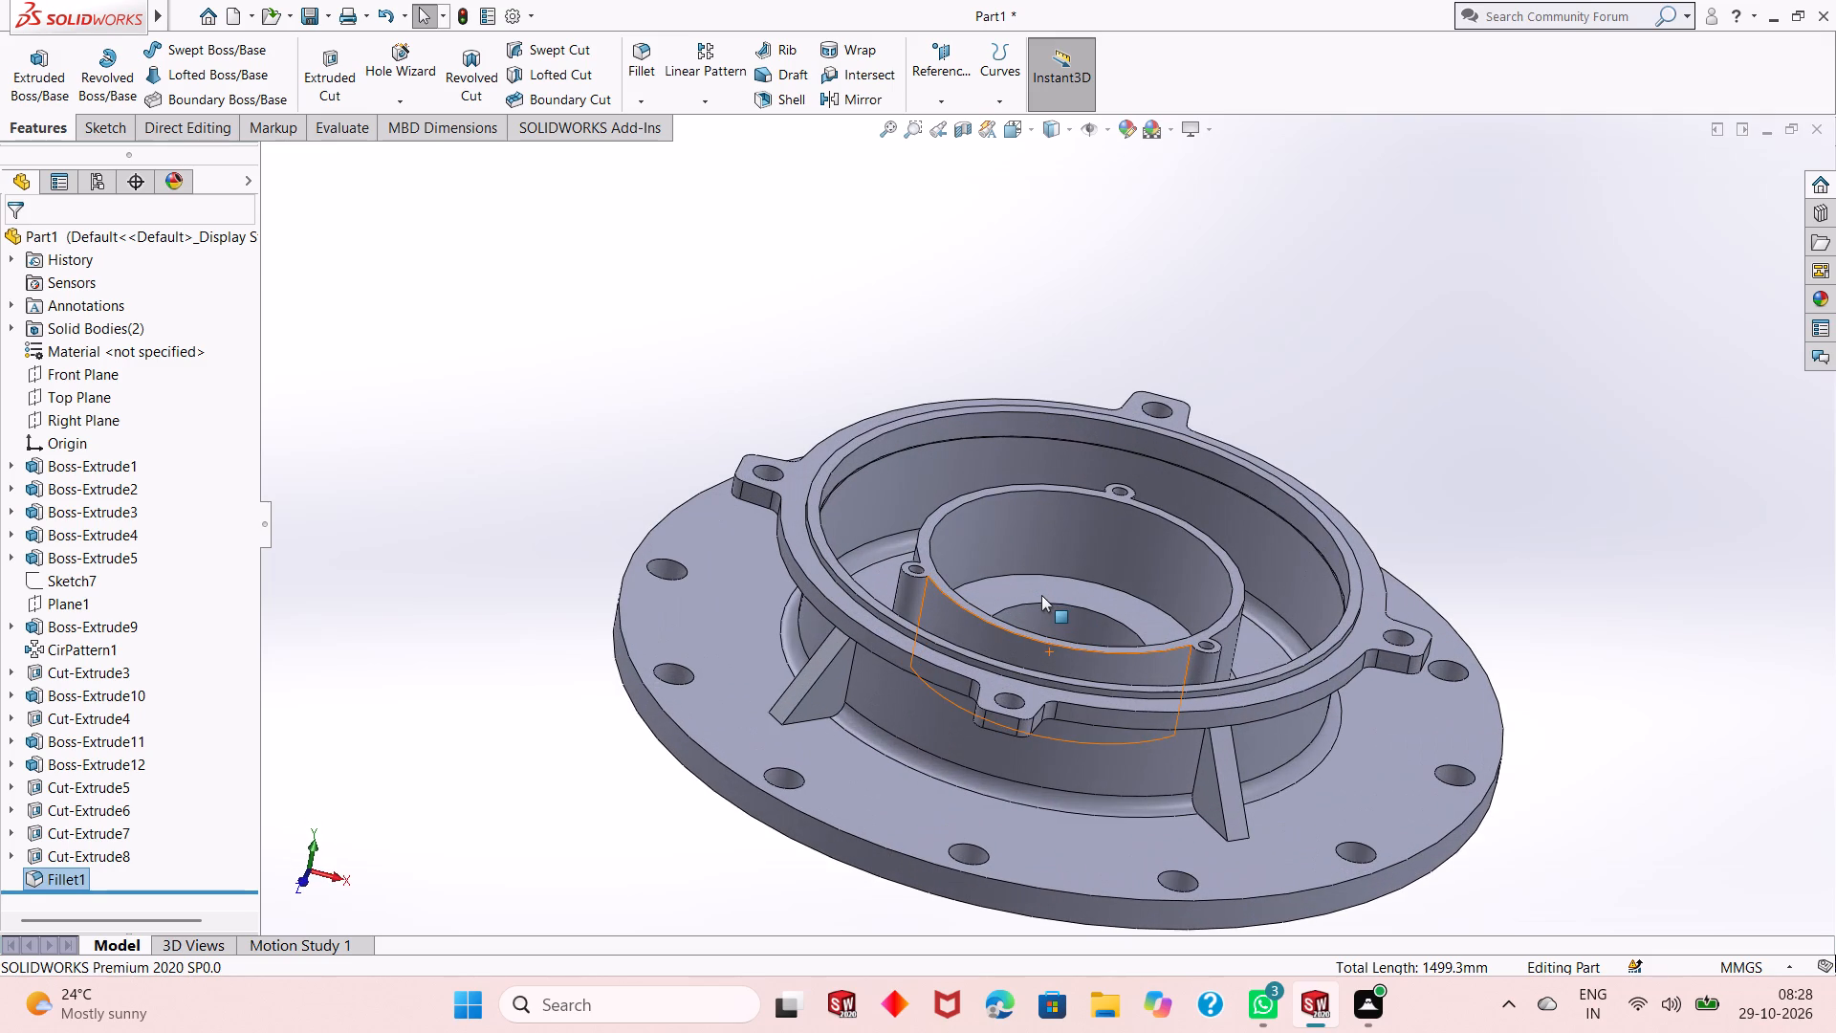
scroll(995, 667, down, 1)
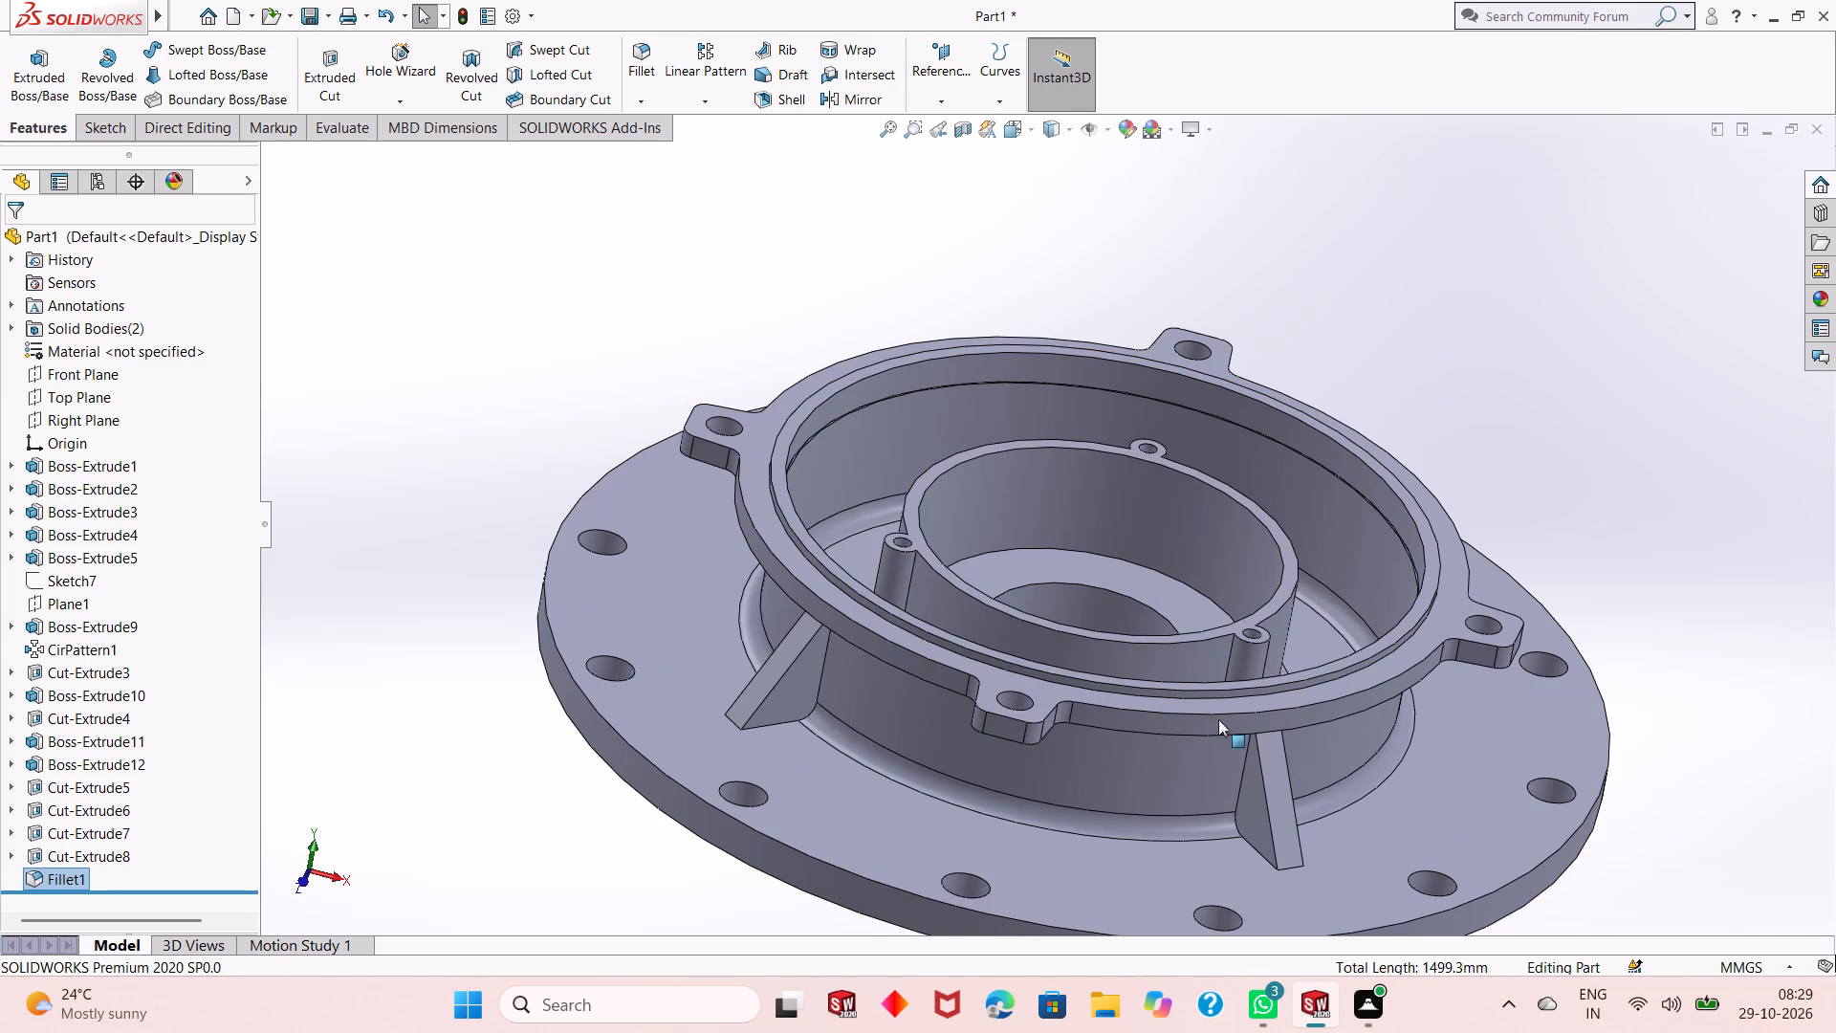
scroll(1205, 729, up, 1)
scroll(1039, 798, up, 1)
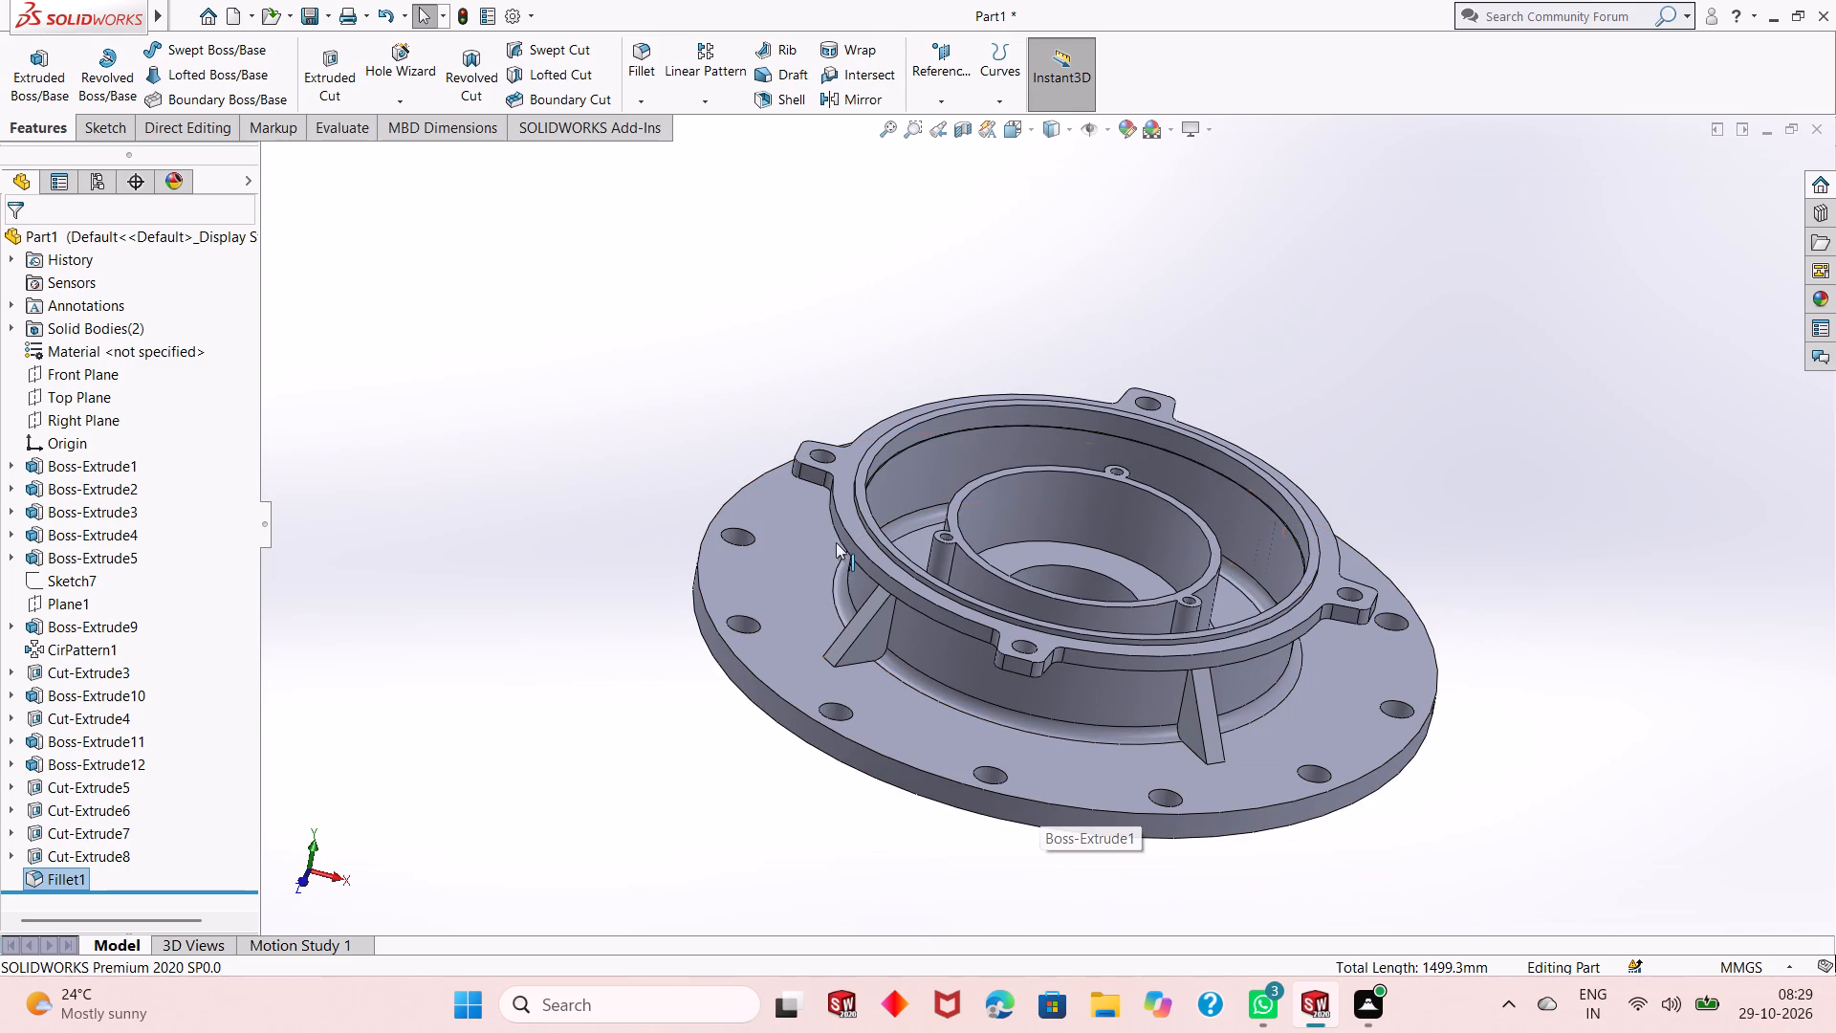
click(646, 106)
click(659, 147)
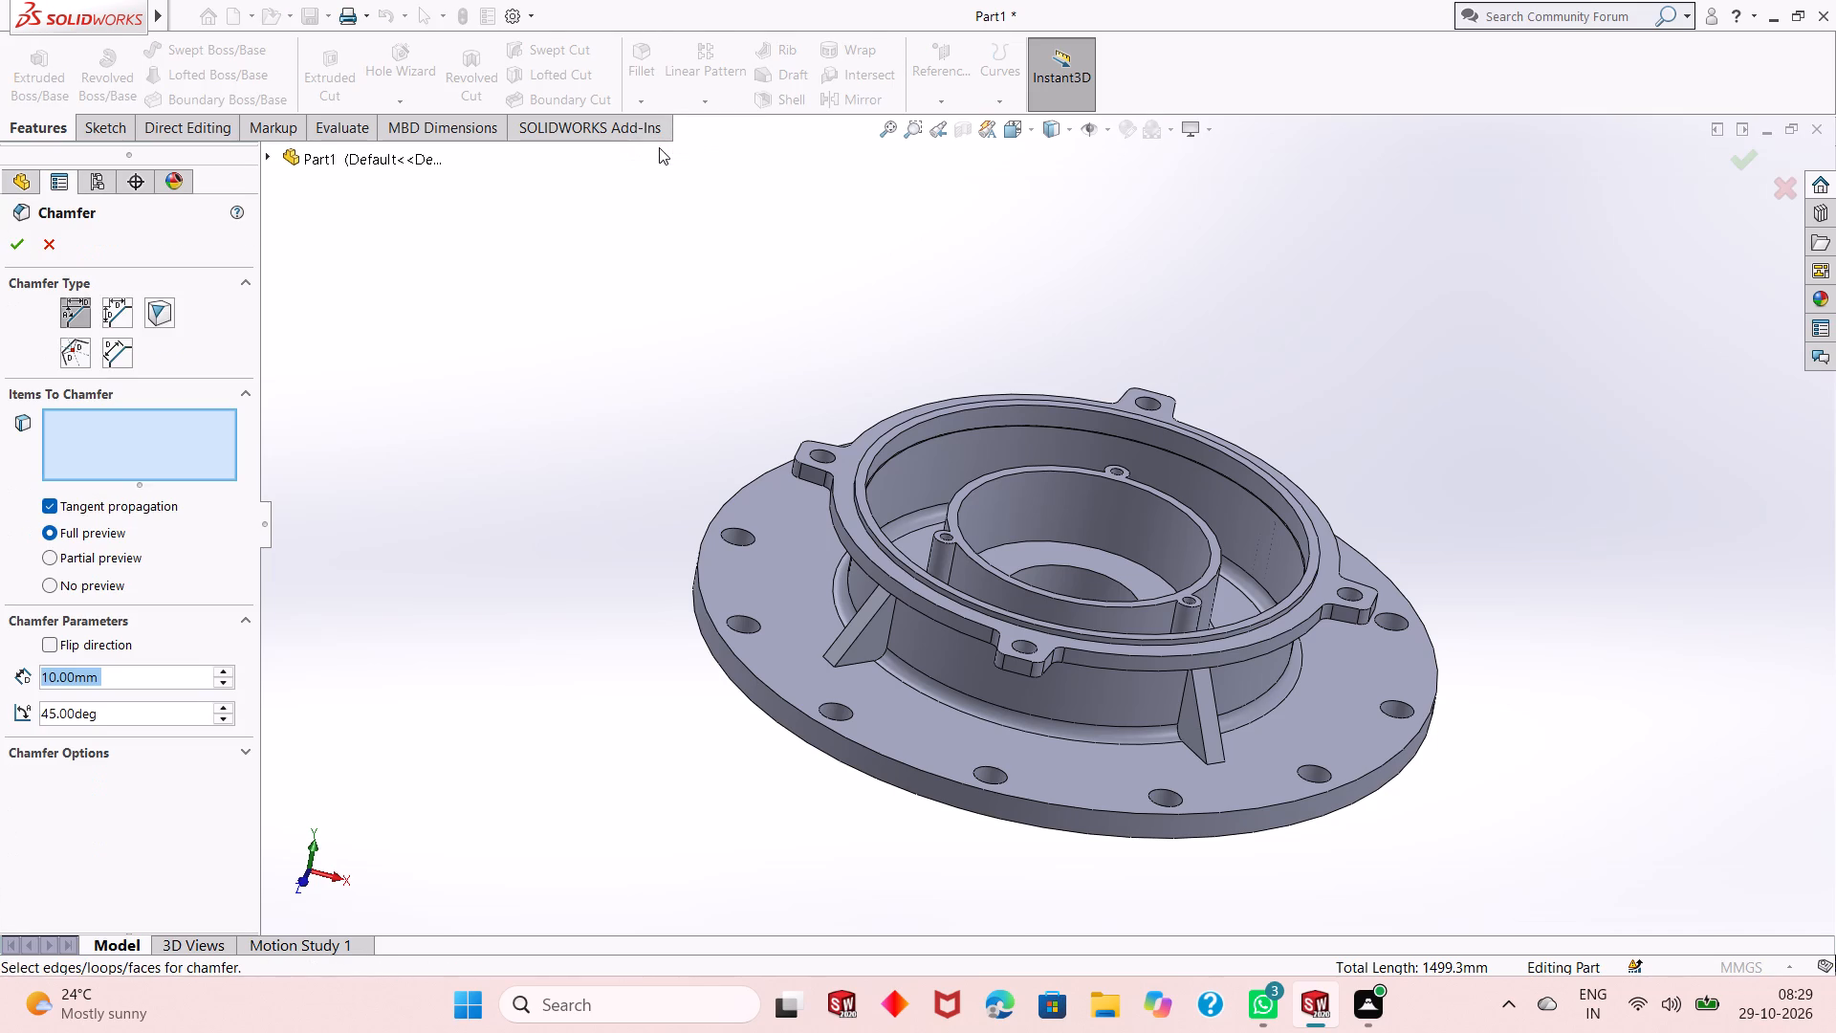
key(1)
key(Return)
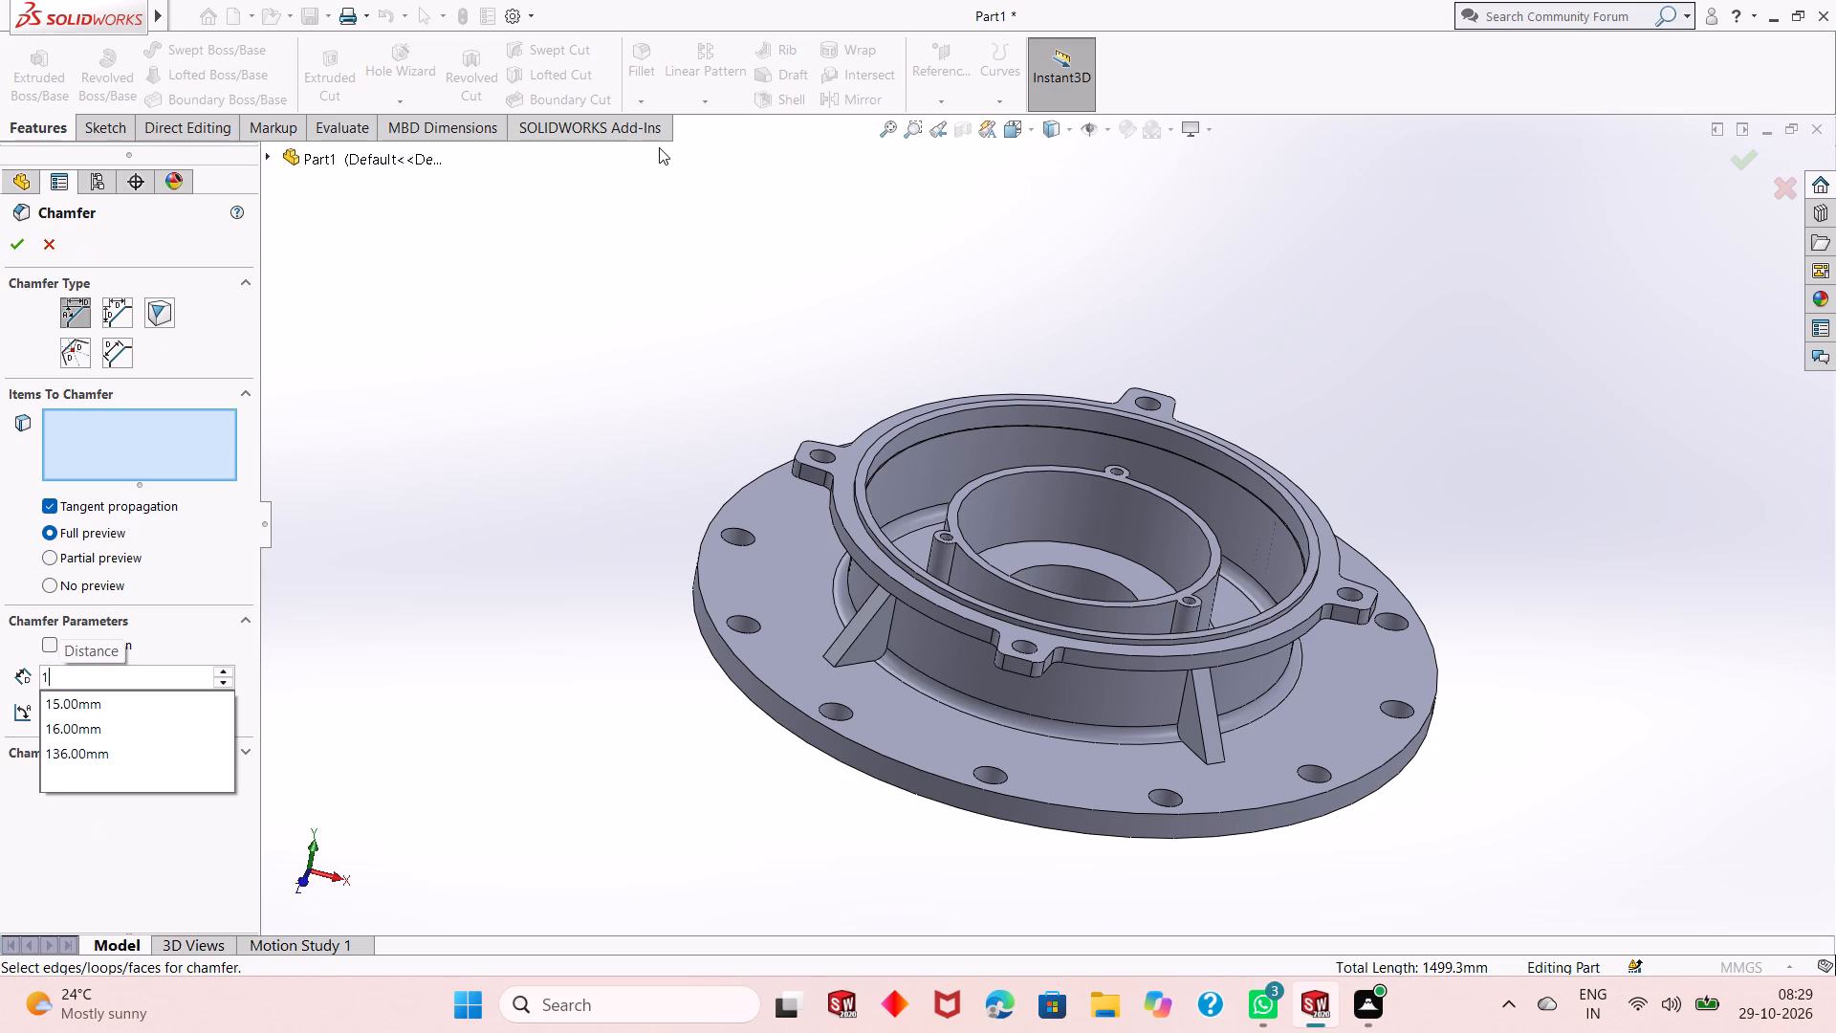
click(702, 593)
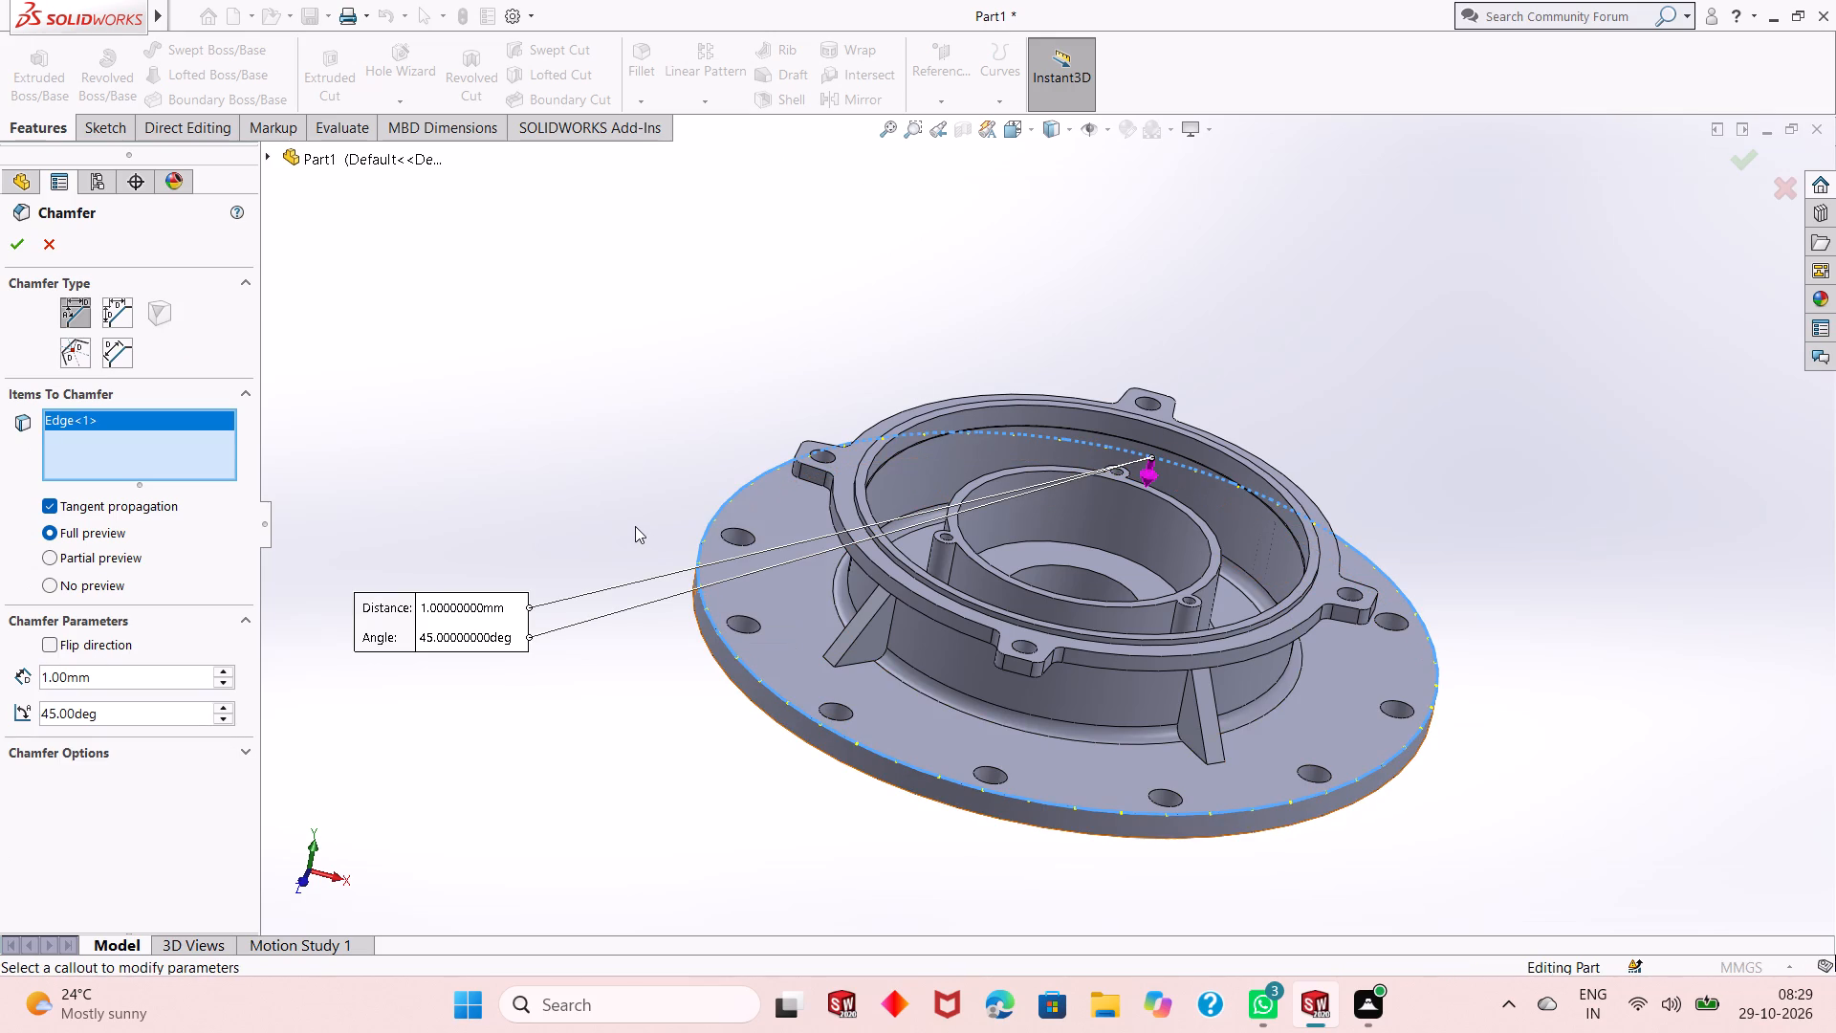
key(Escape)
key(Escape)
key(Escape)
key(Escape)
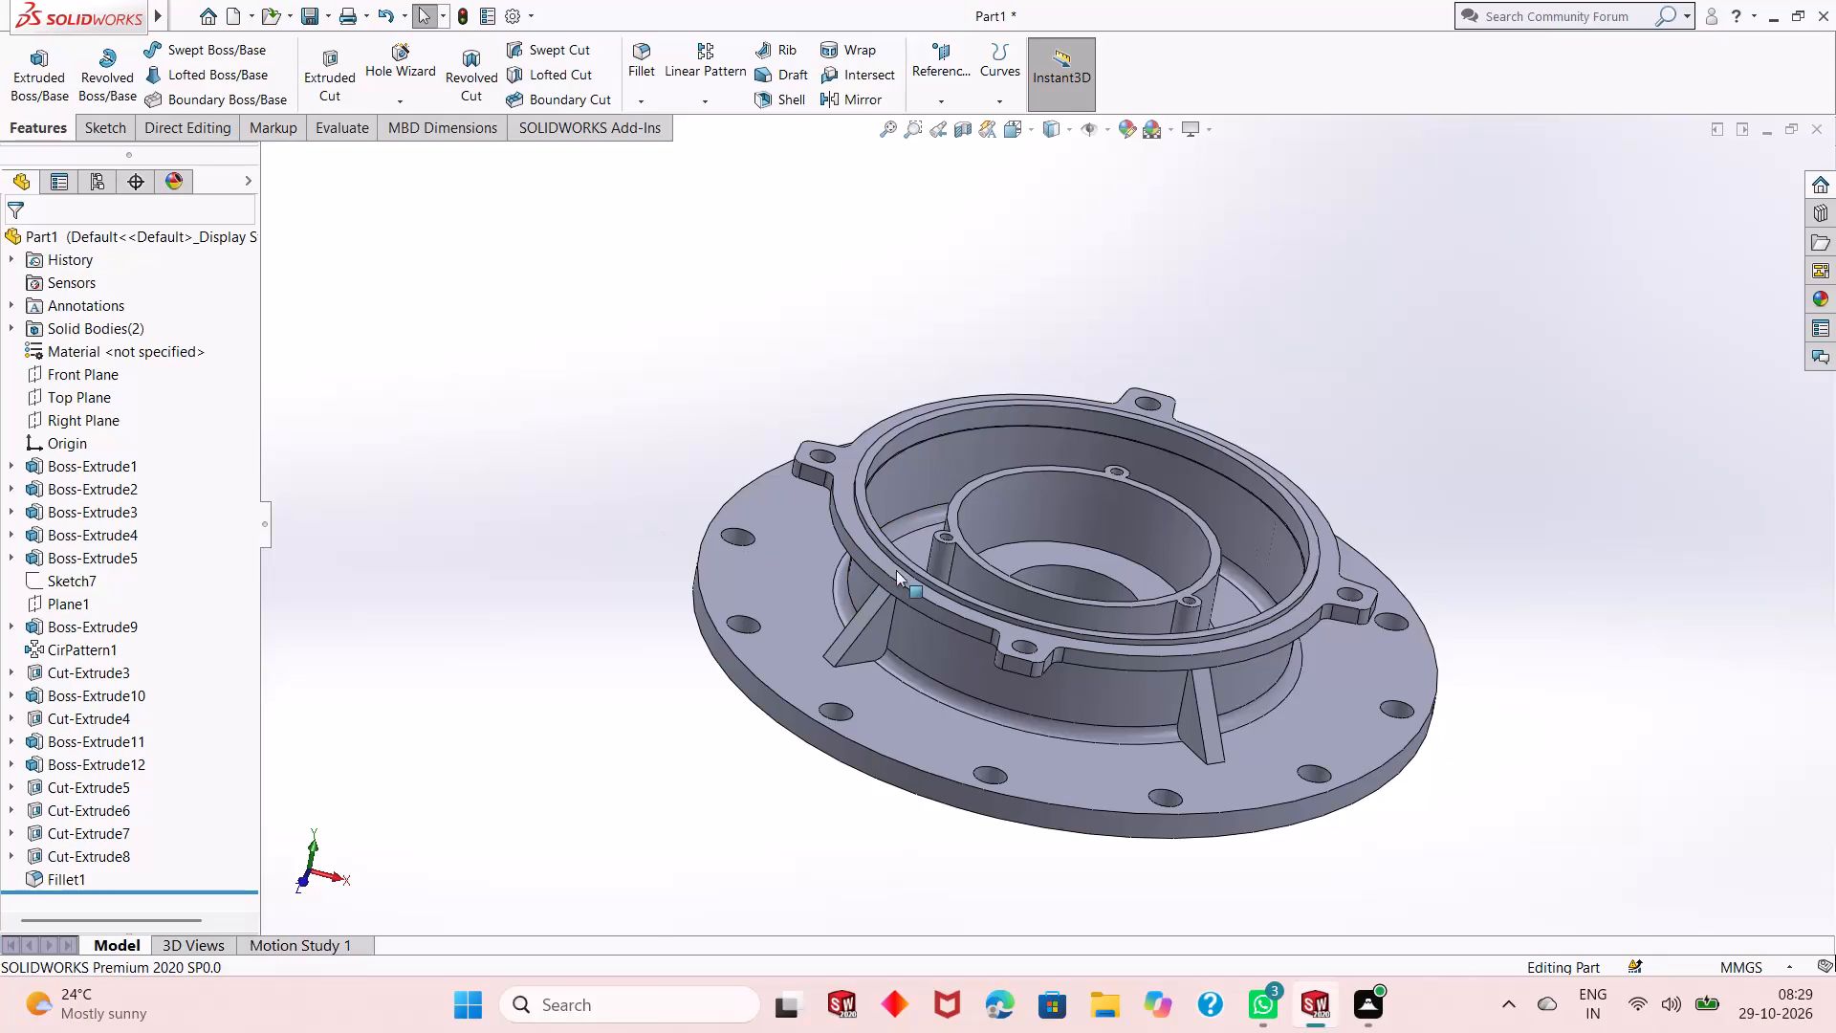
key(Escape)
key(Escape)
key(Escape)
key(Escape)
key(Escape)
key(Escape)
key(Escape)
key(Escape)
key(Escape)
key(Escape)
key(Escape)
Colour the whole part bright red using the standard colour swatches.
click(1129, 140)
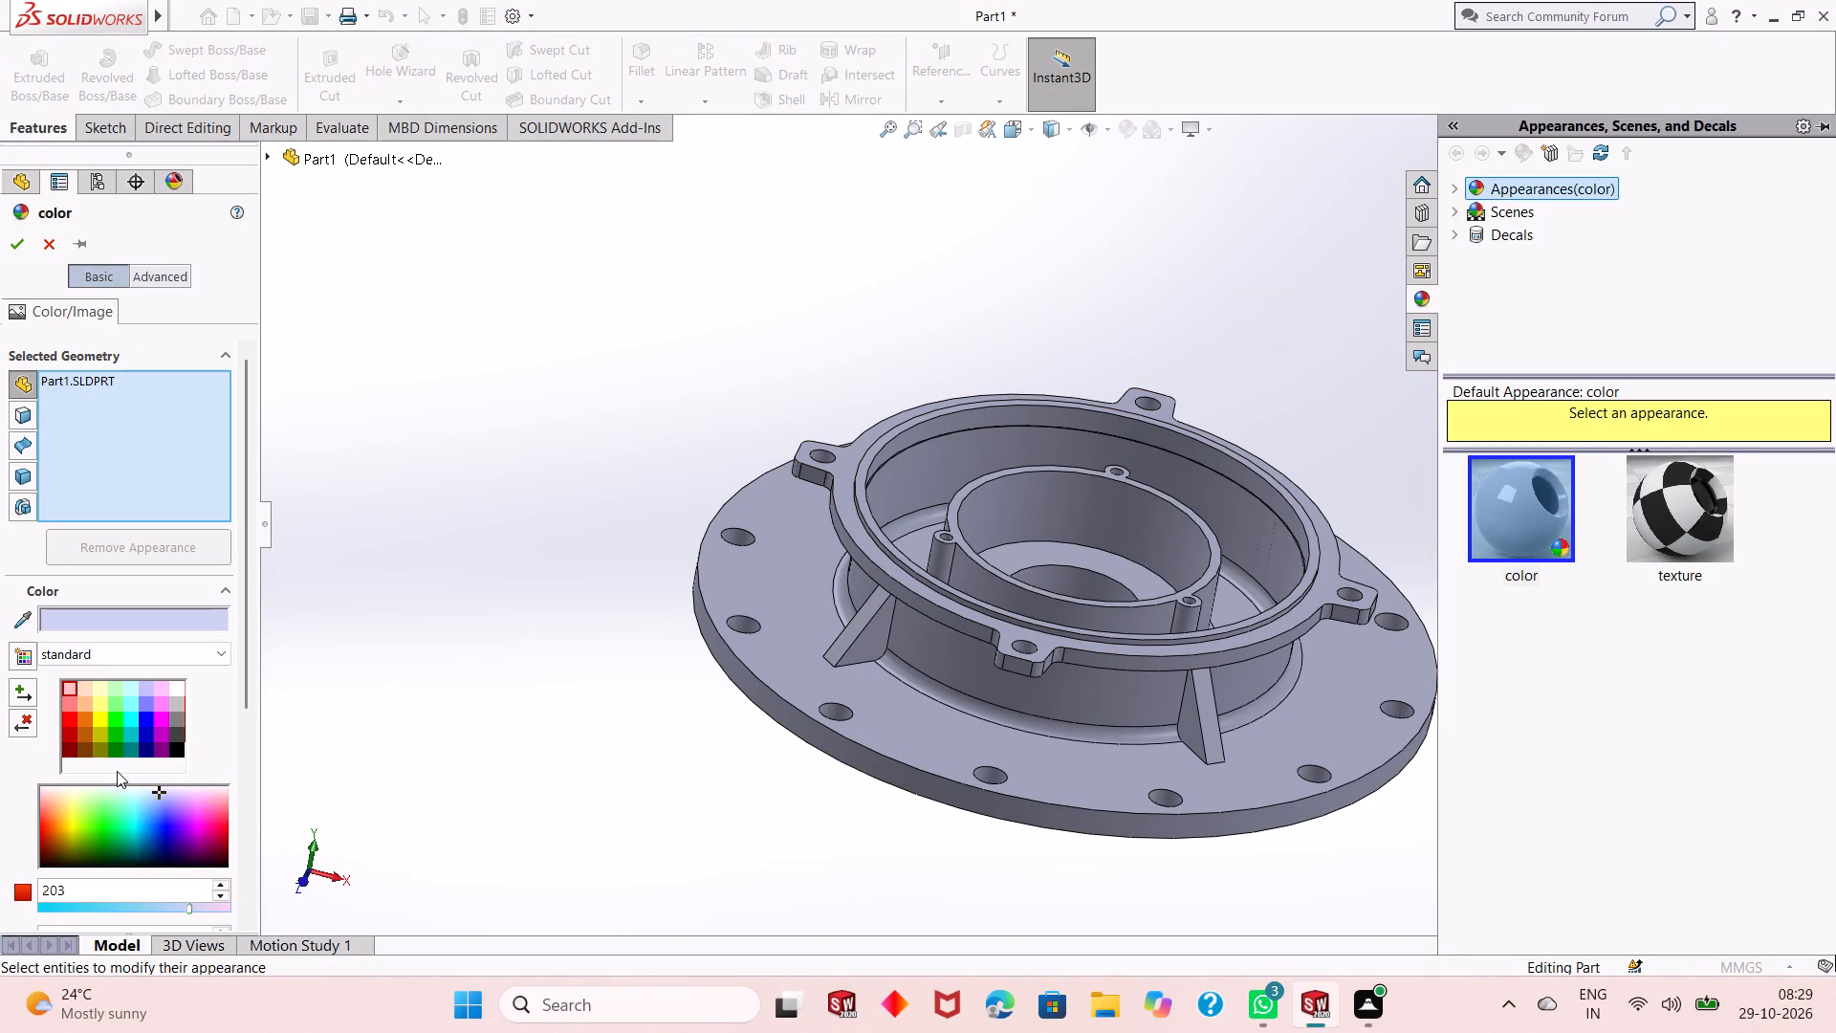
click(74, 722)
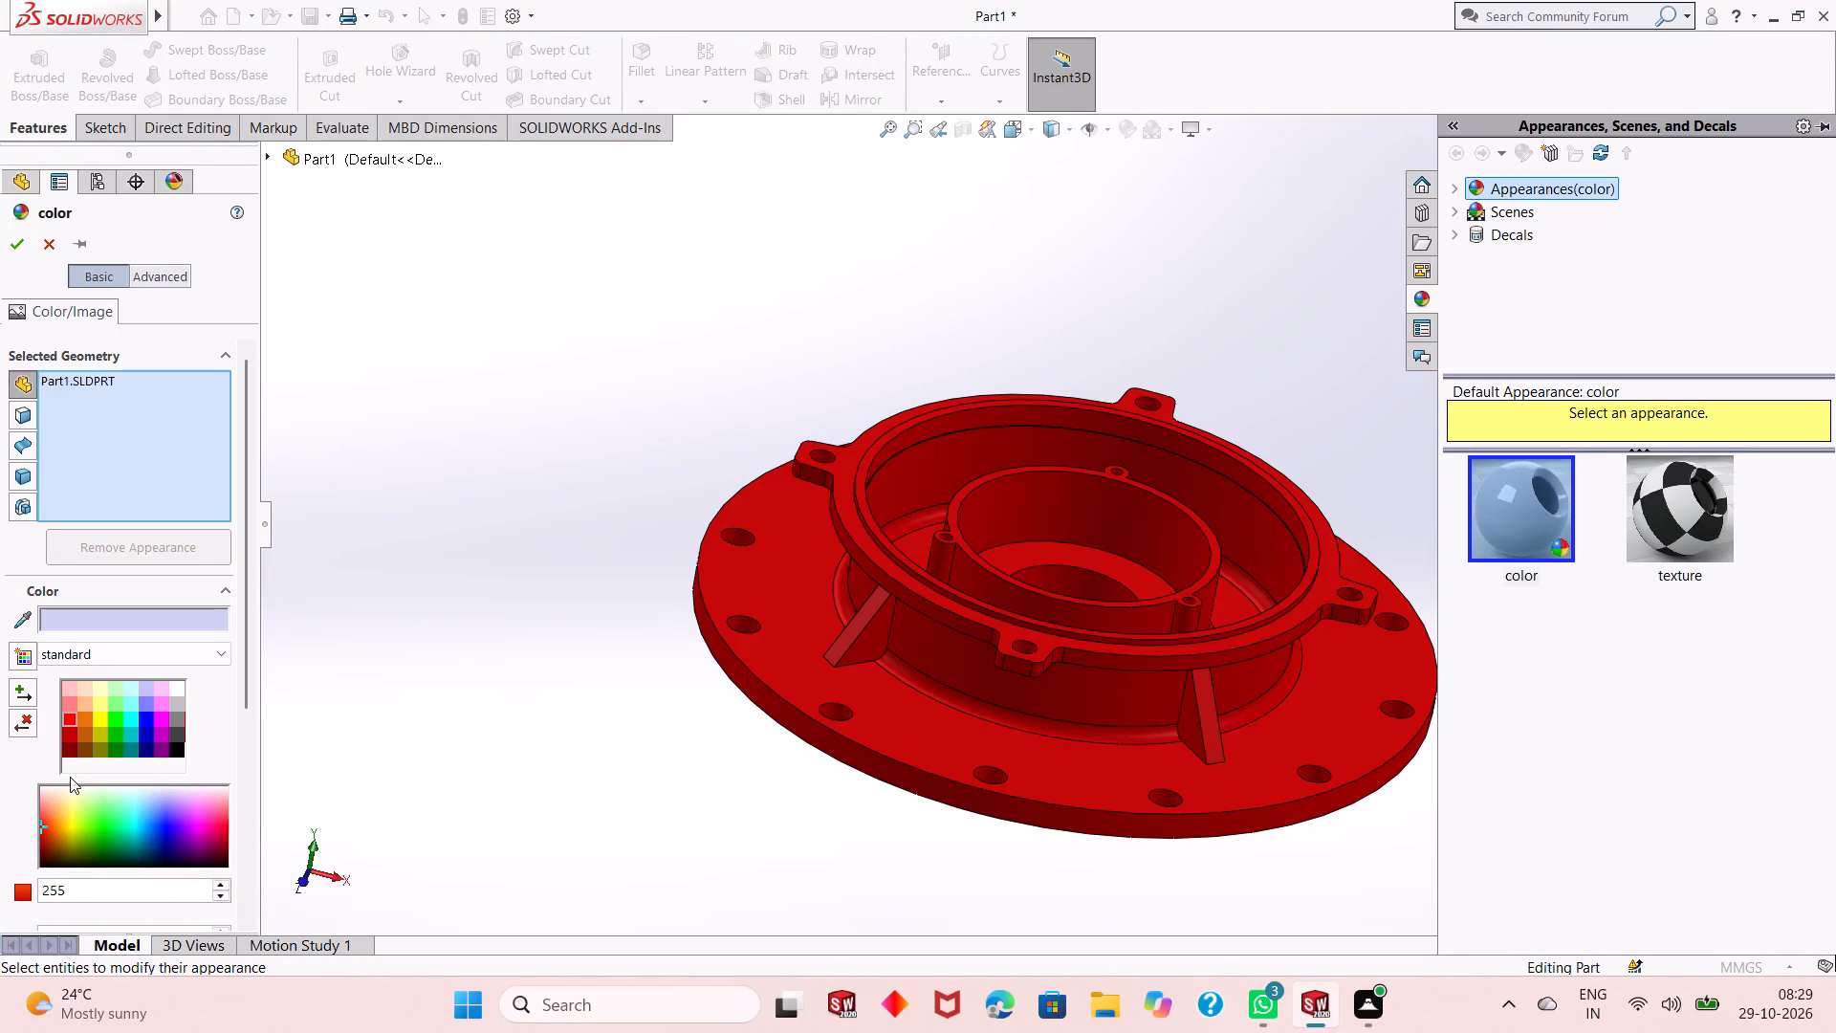
click(13, 247)
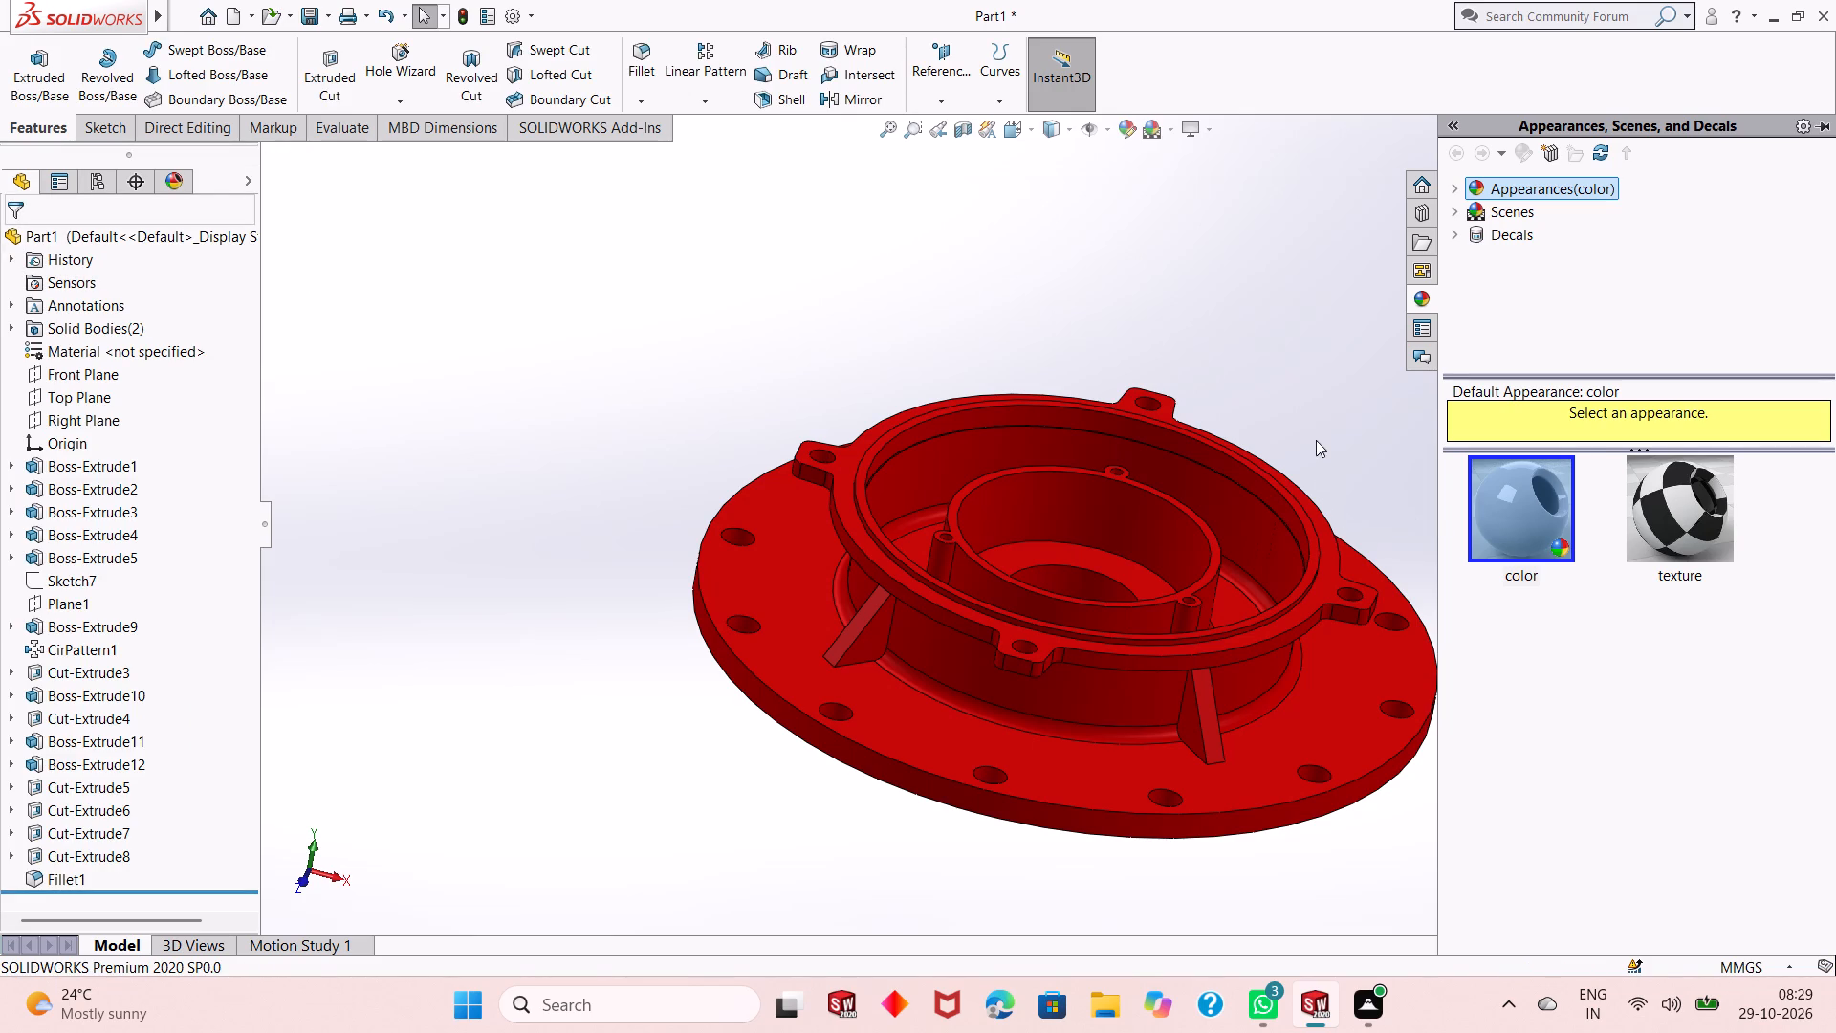
click(1316, 440)
scroll(1258, 564, down, 2)
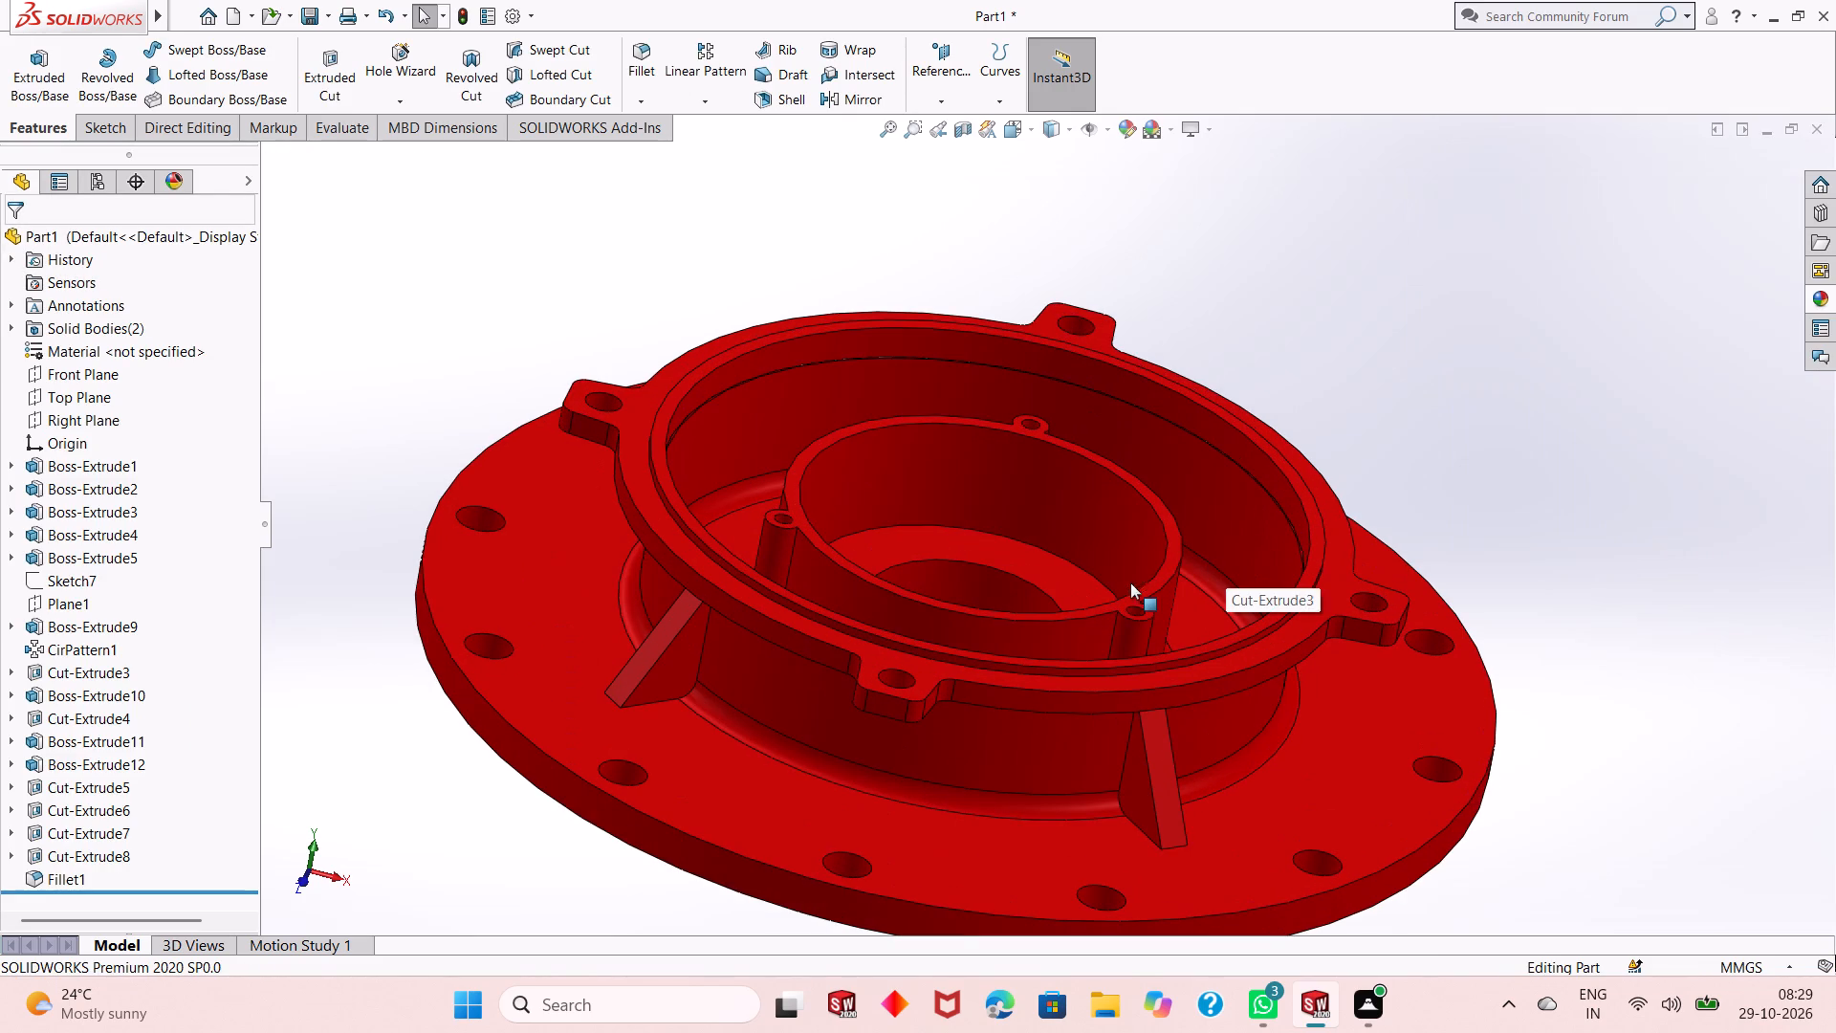
scroll(1124, 582, down, 1)
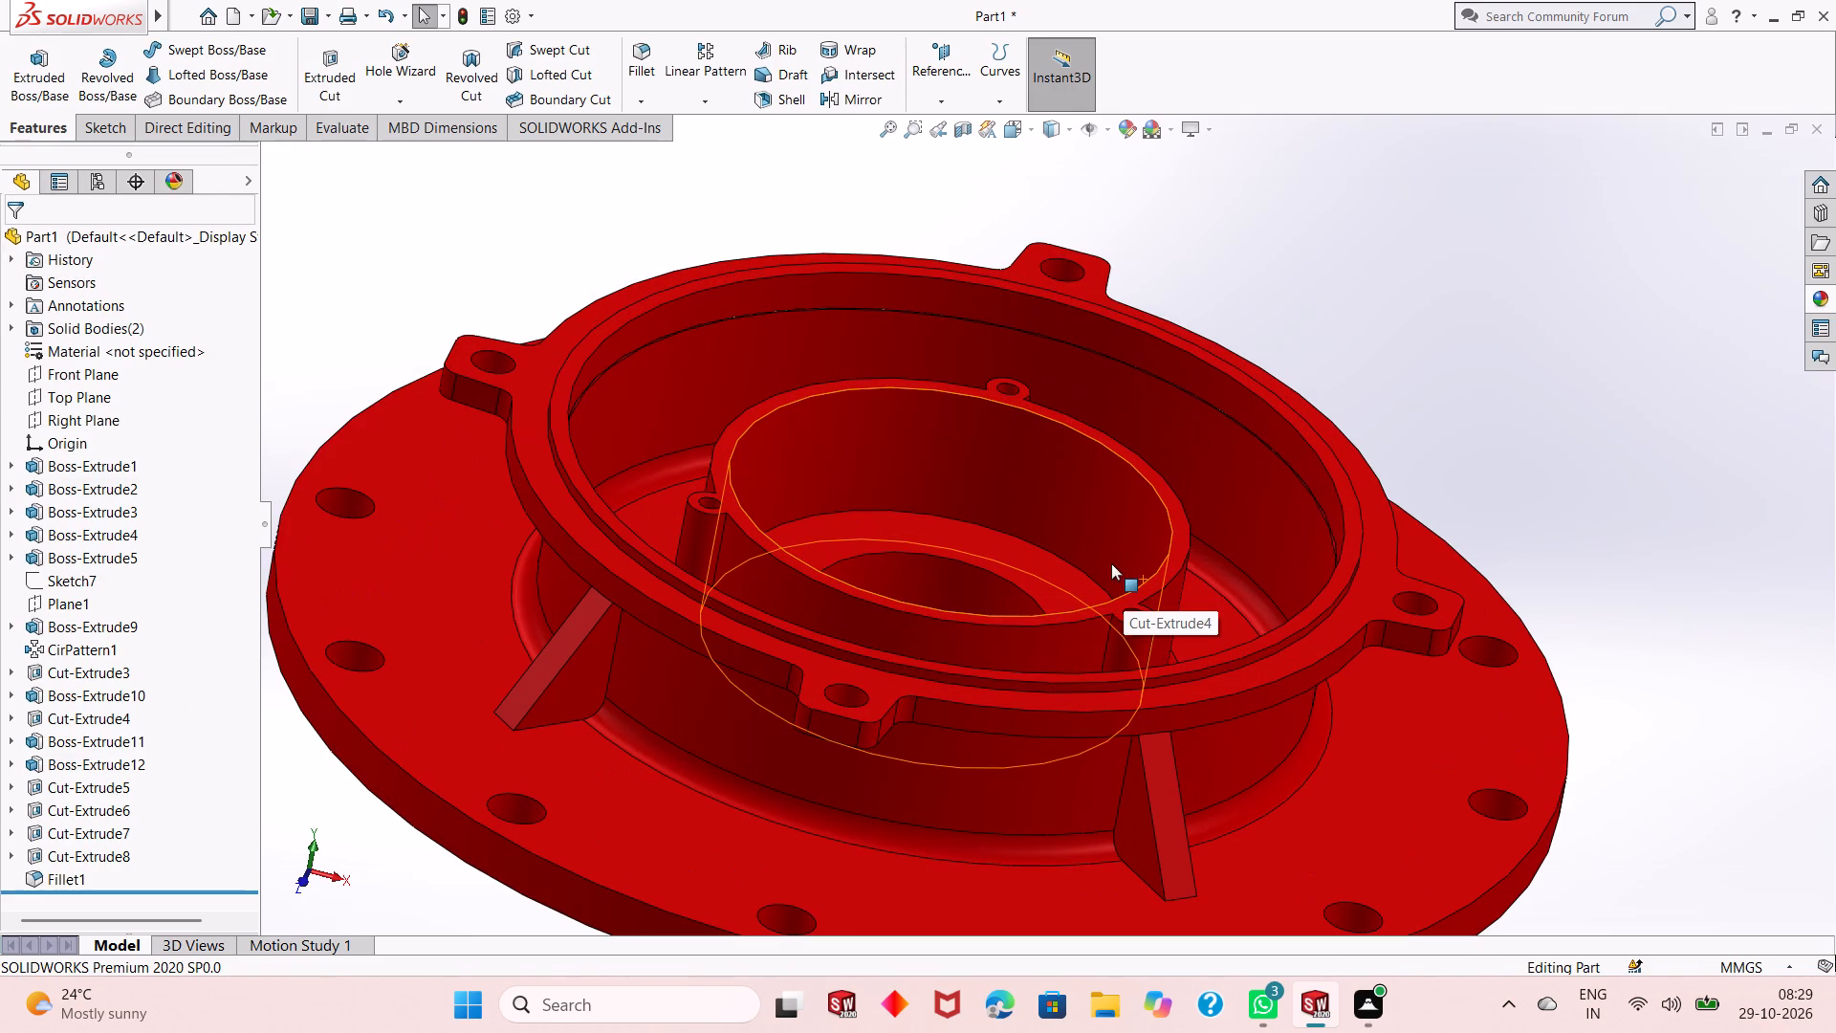
scroll(1180, 502, up, 2)
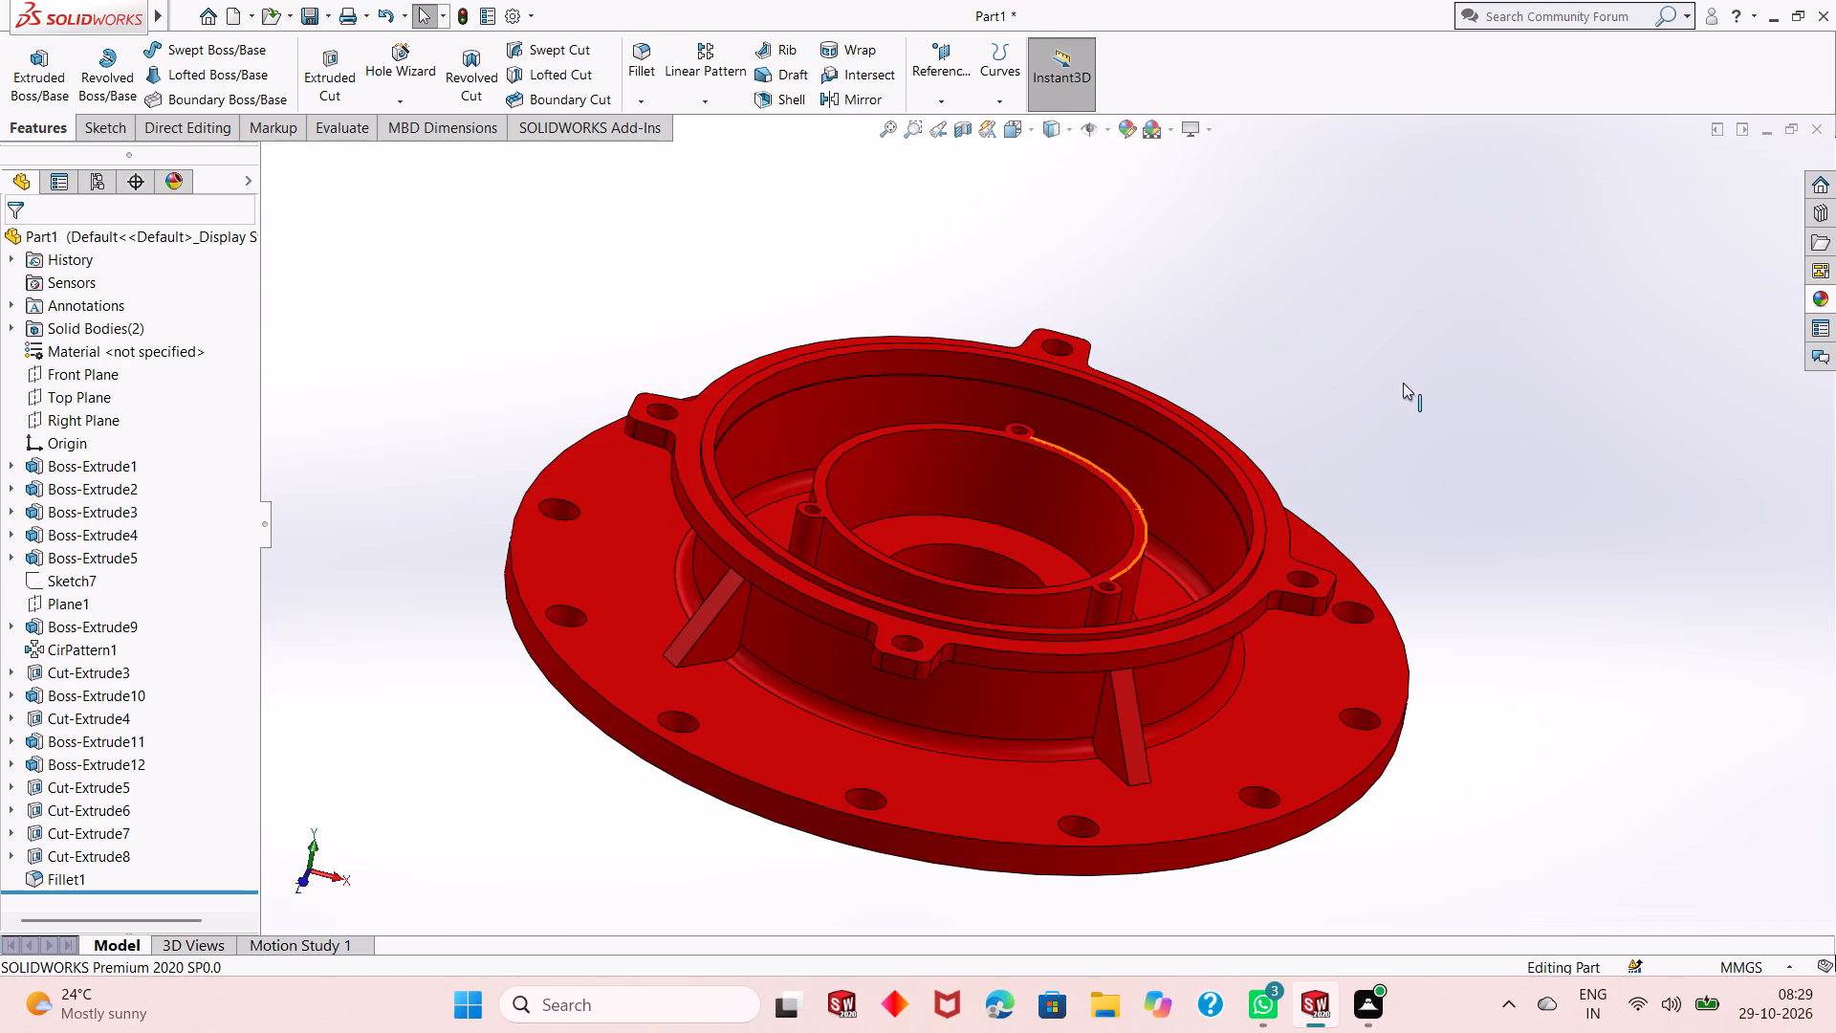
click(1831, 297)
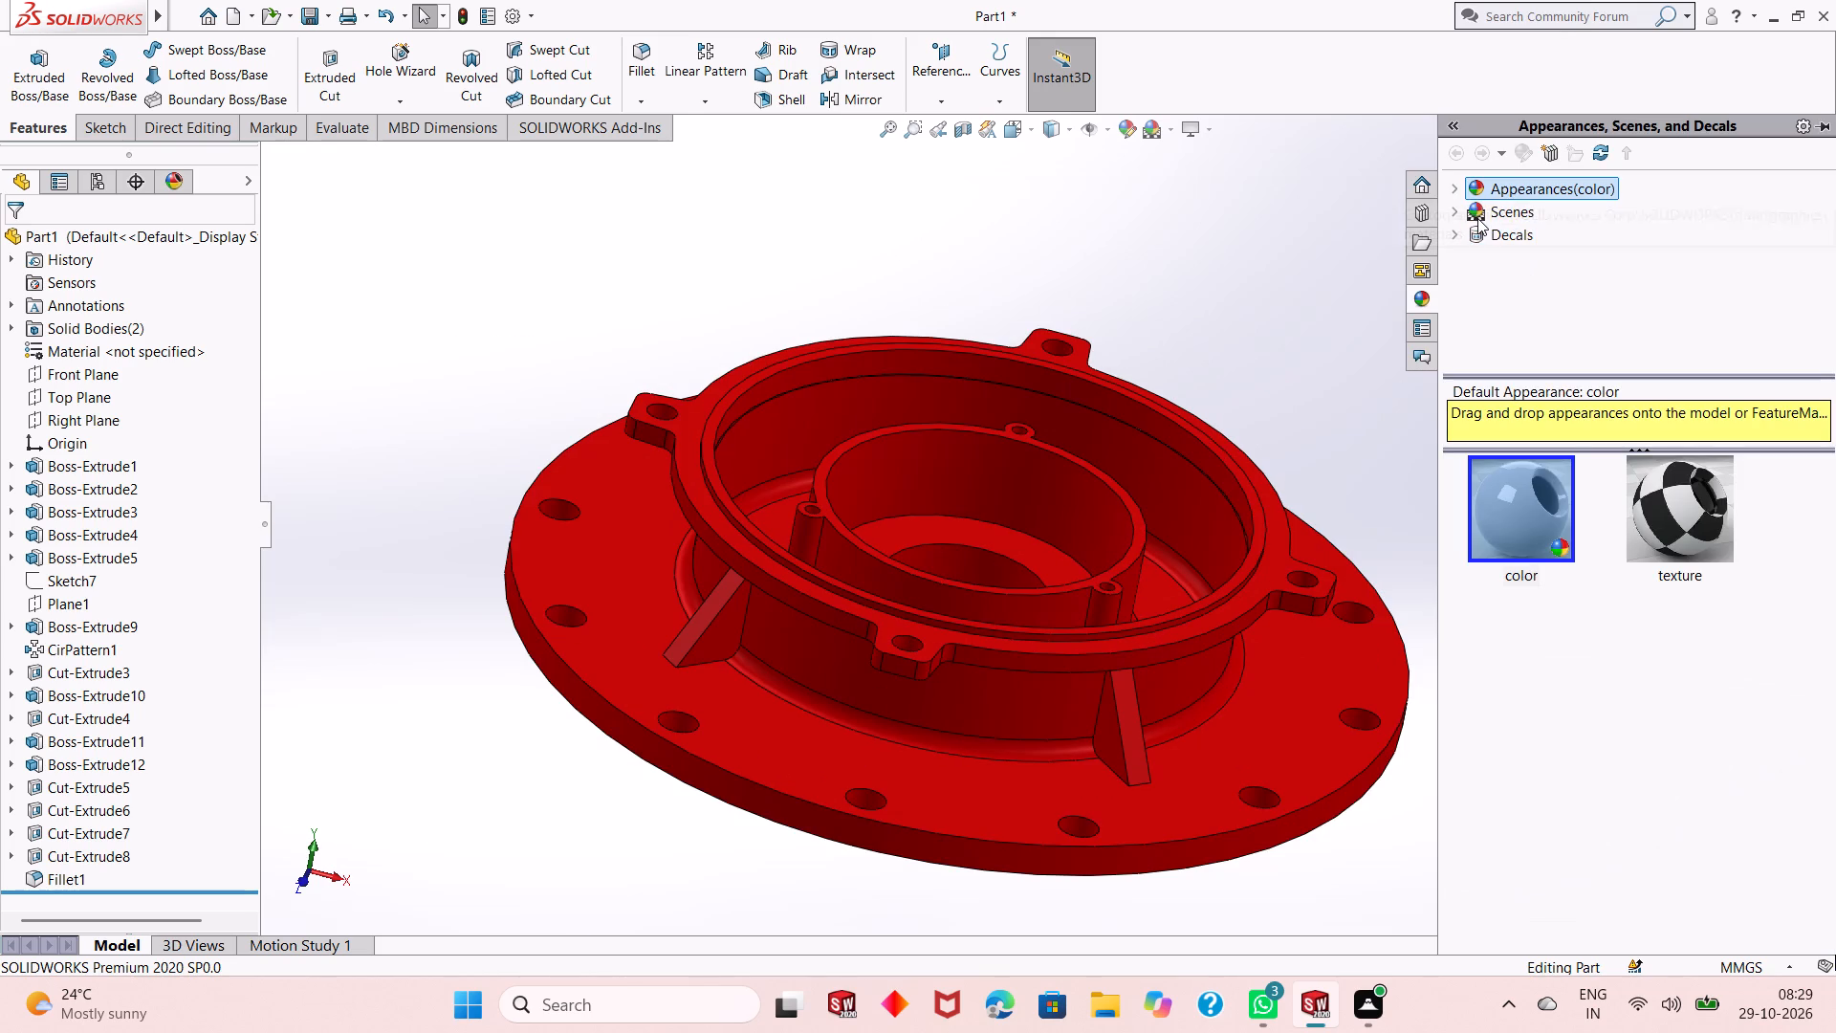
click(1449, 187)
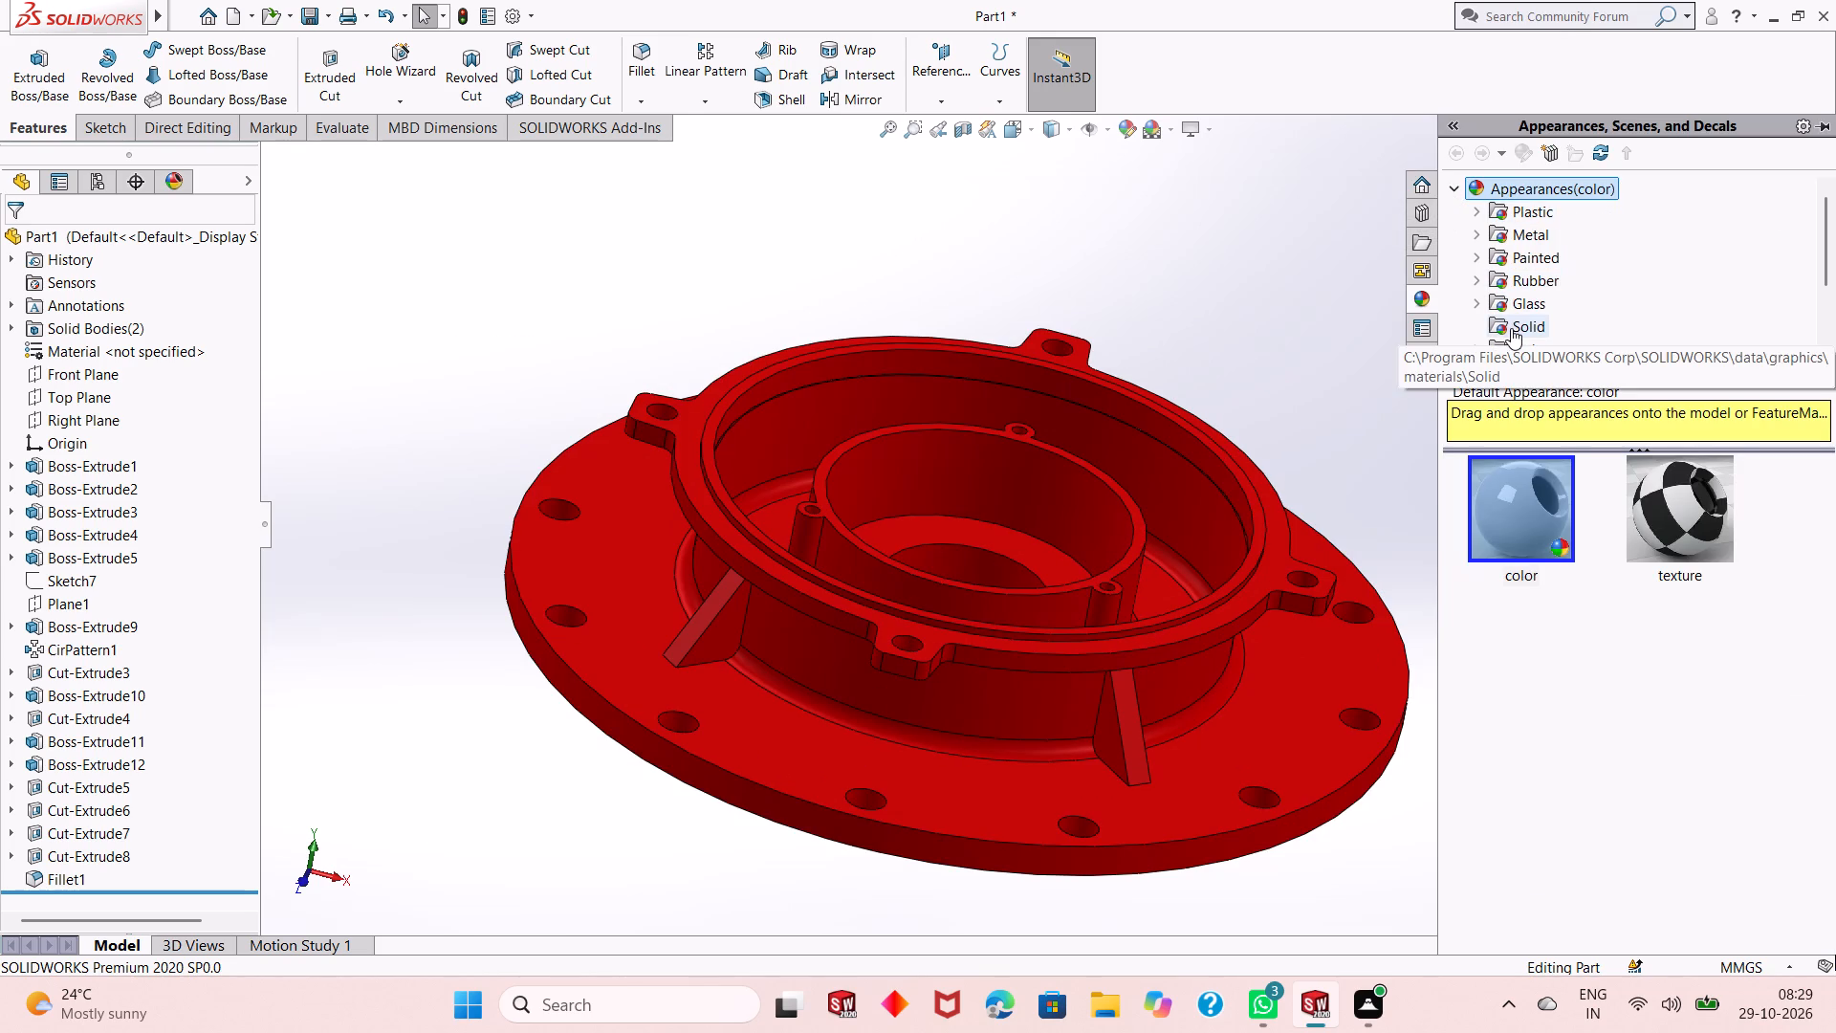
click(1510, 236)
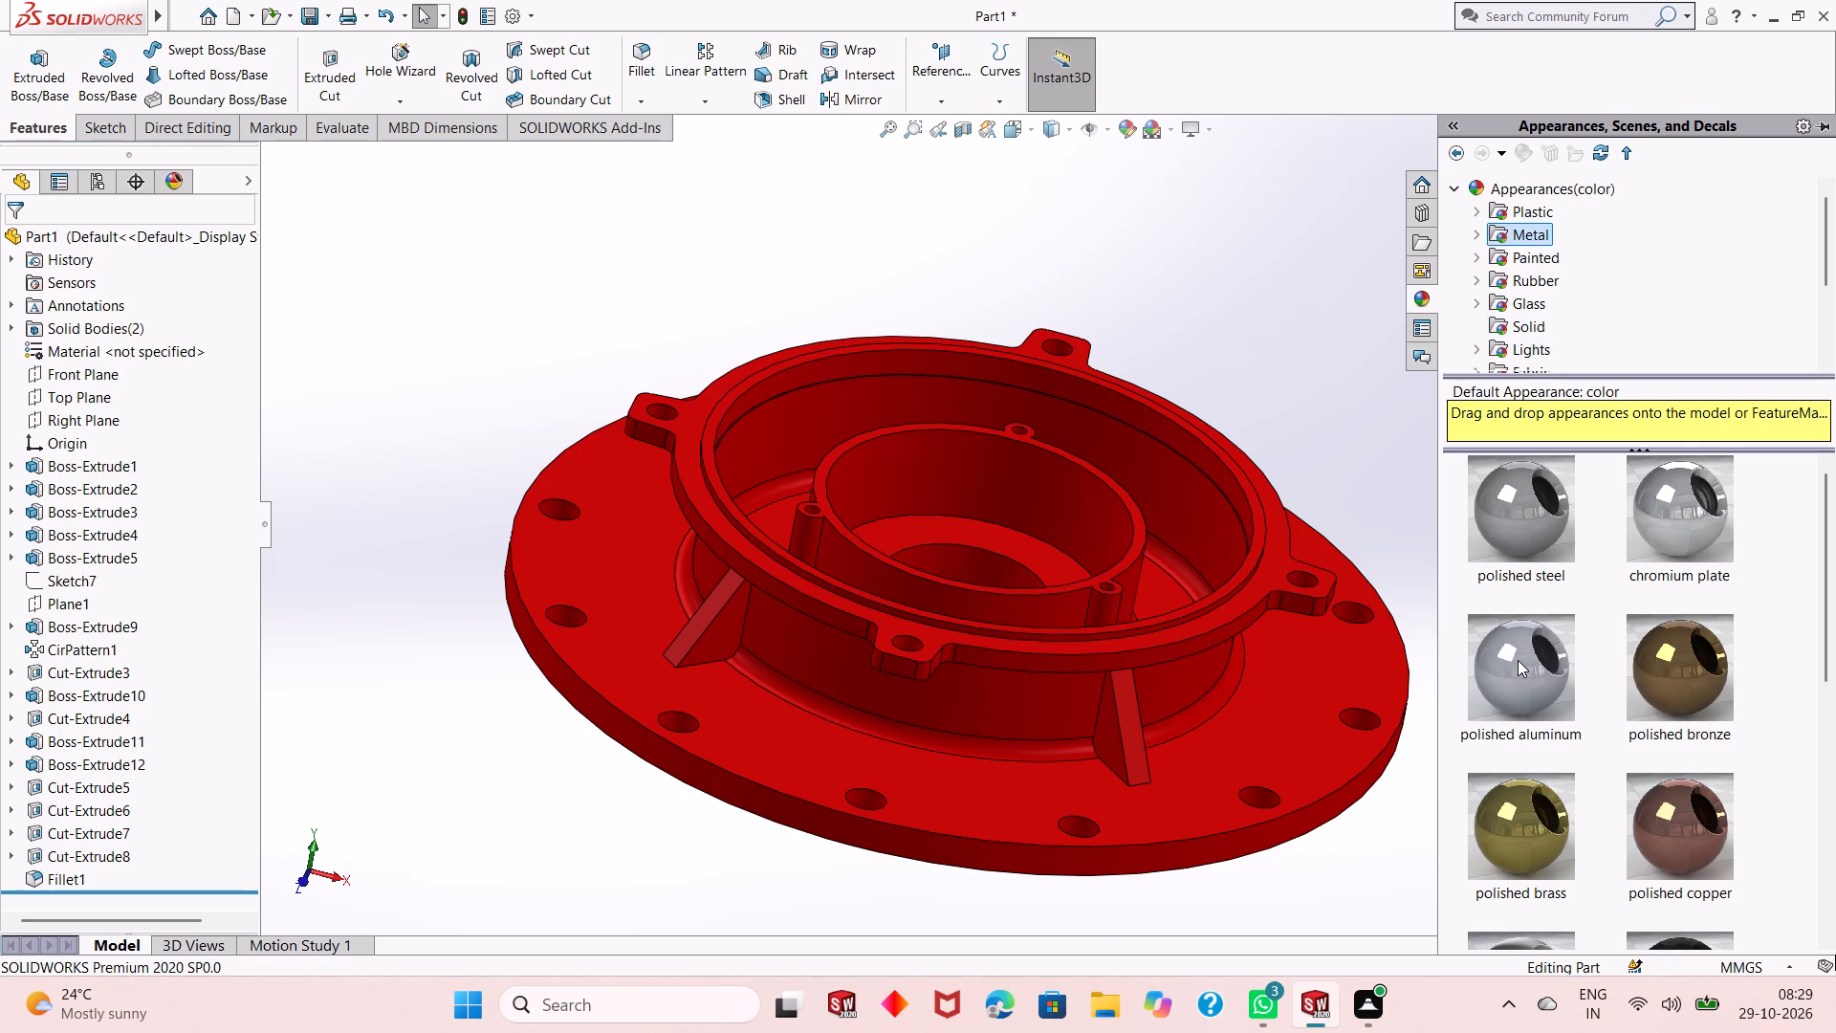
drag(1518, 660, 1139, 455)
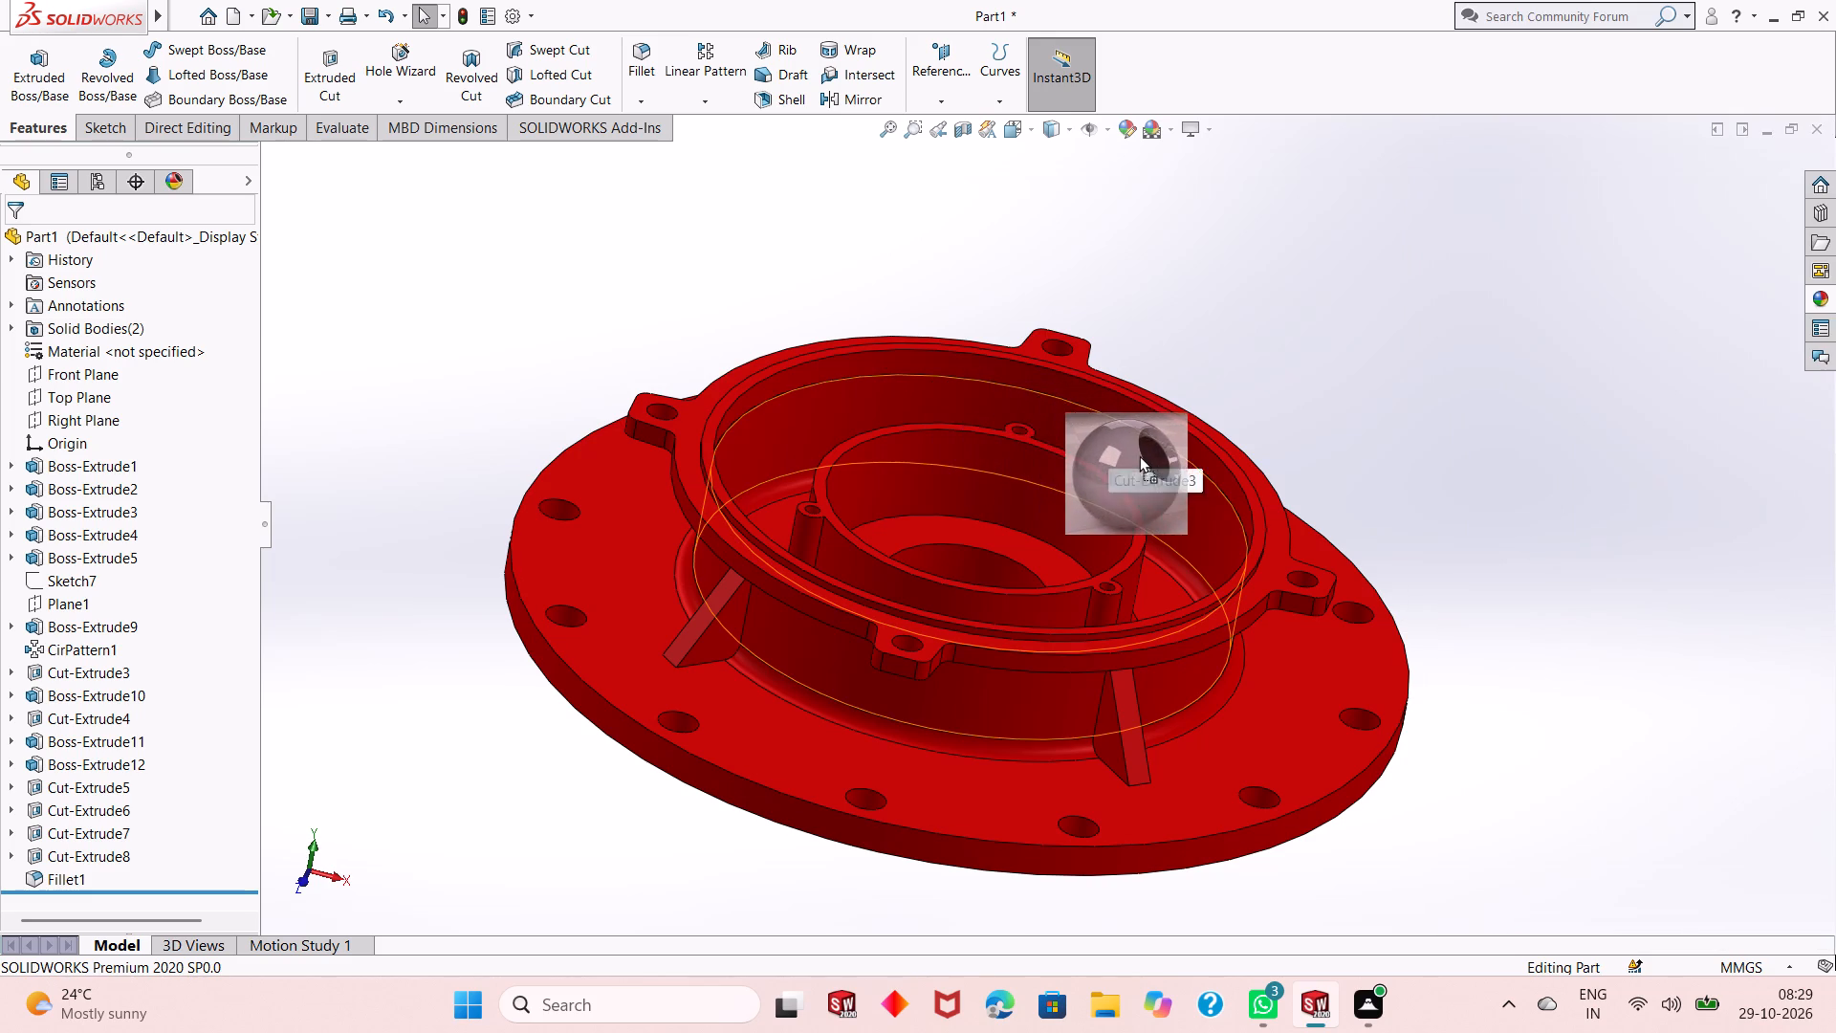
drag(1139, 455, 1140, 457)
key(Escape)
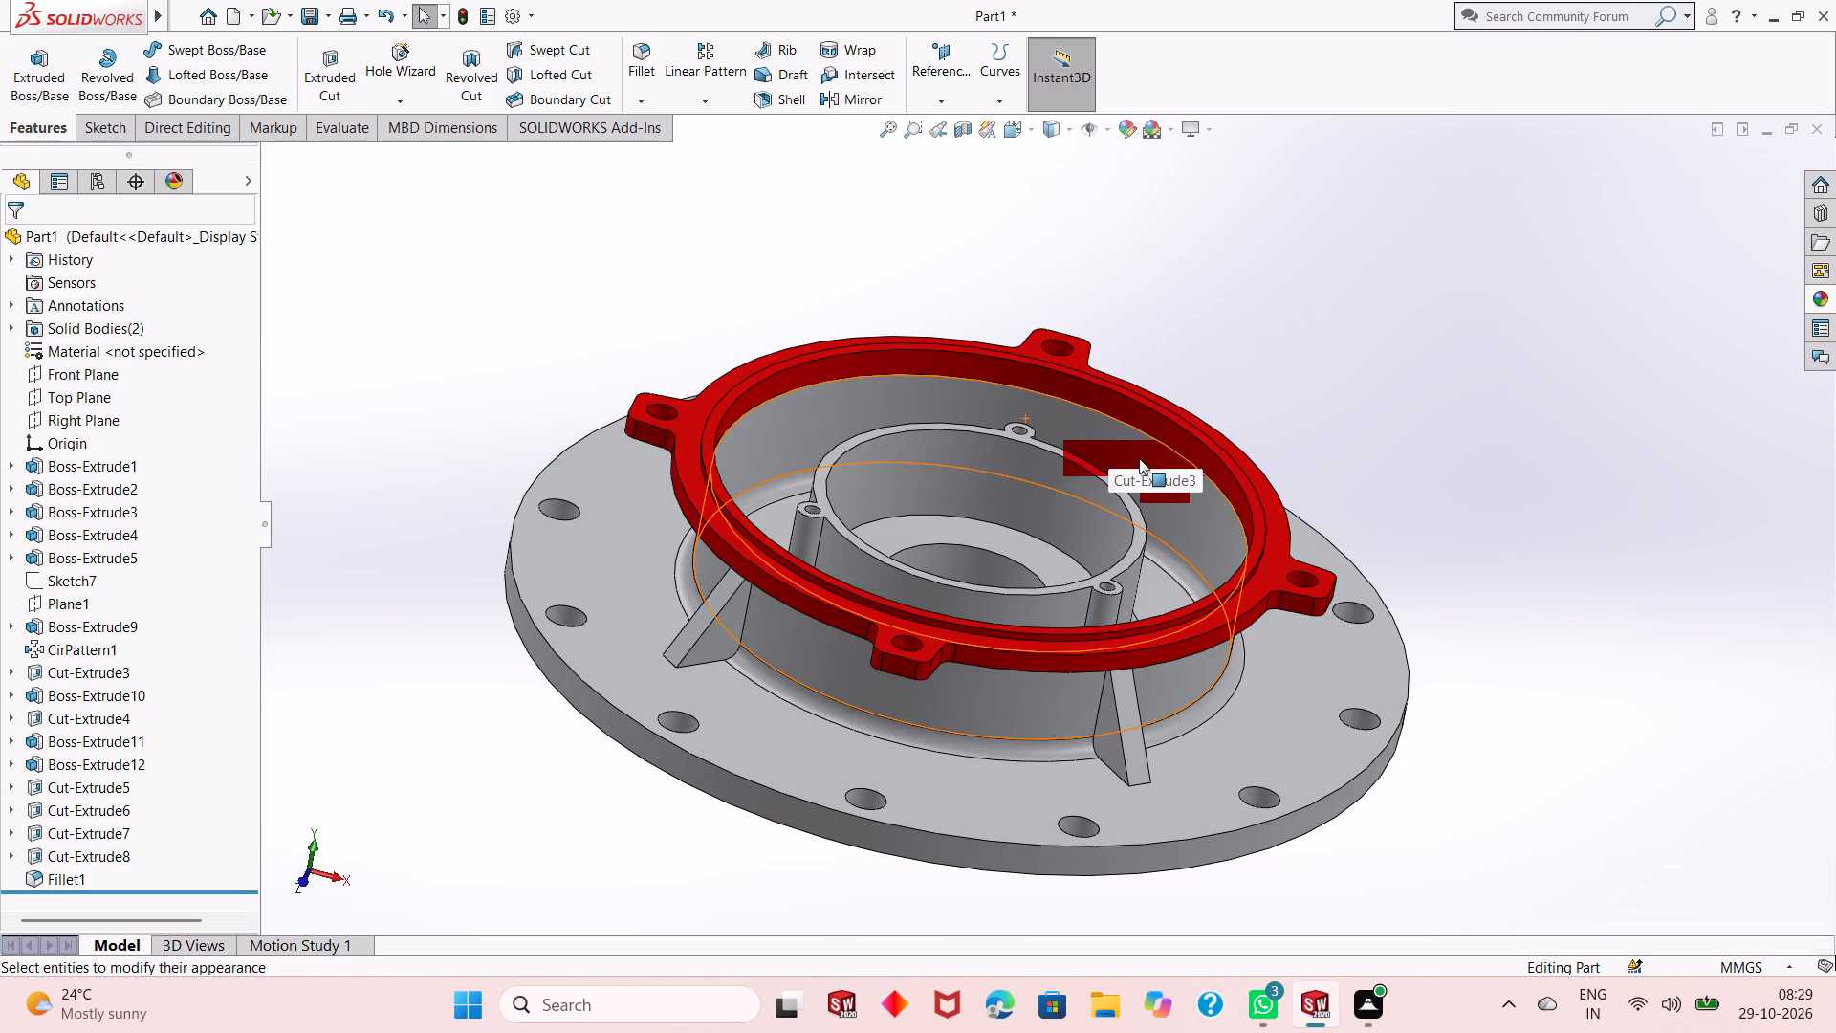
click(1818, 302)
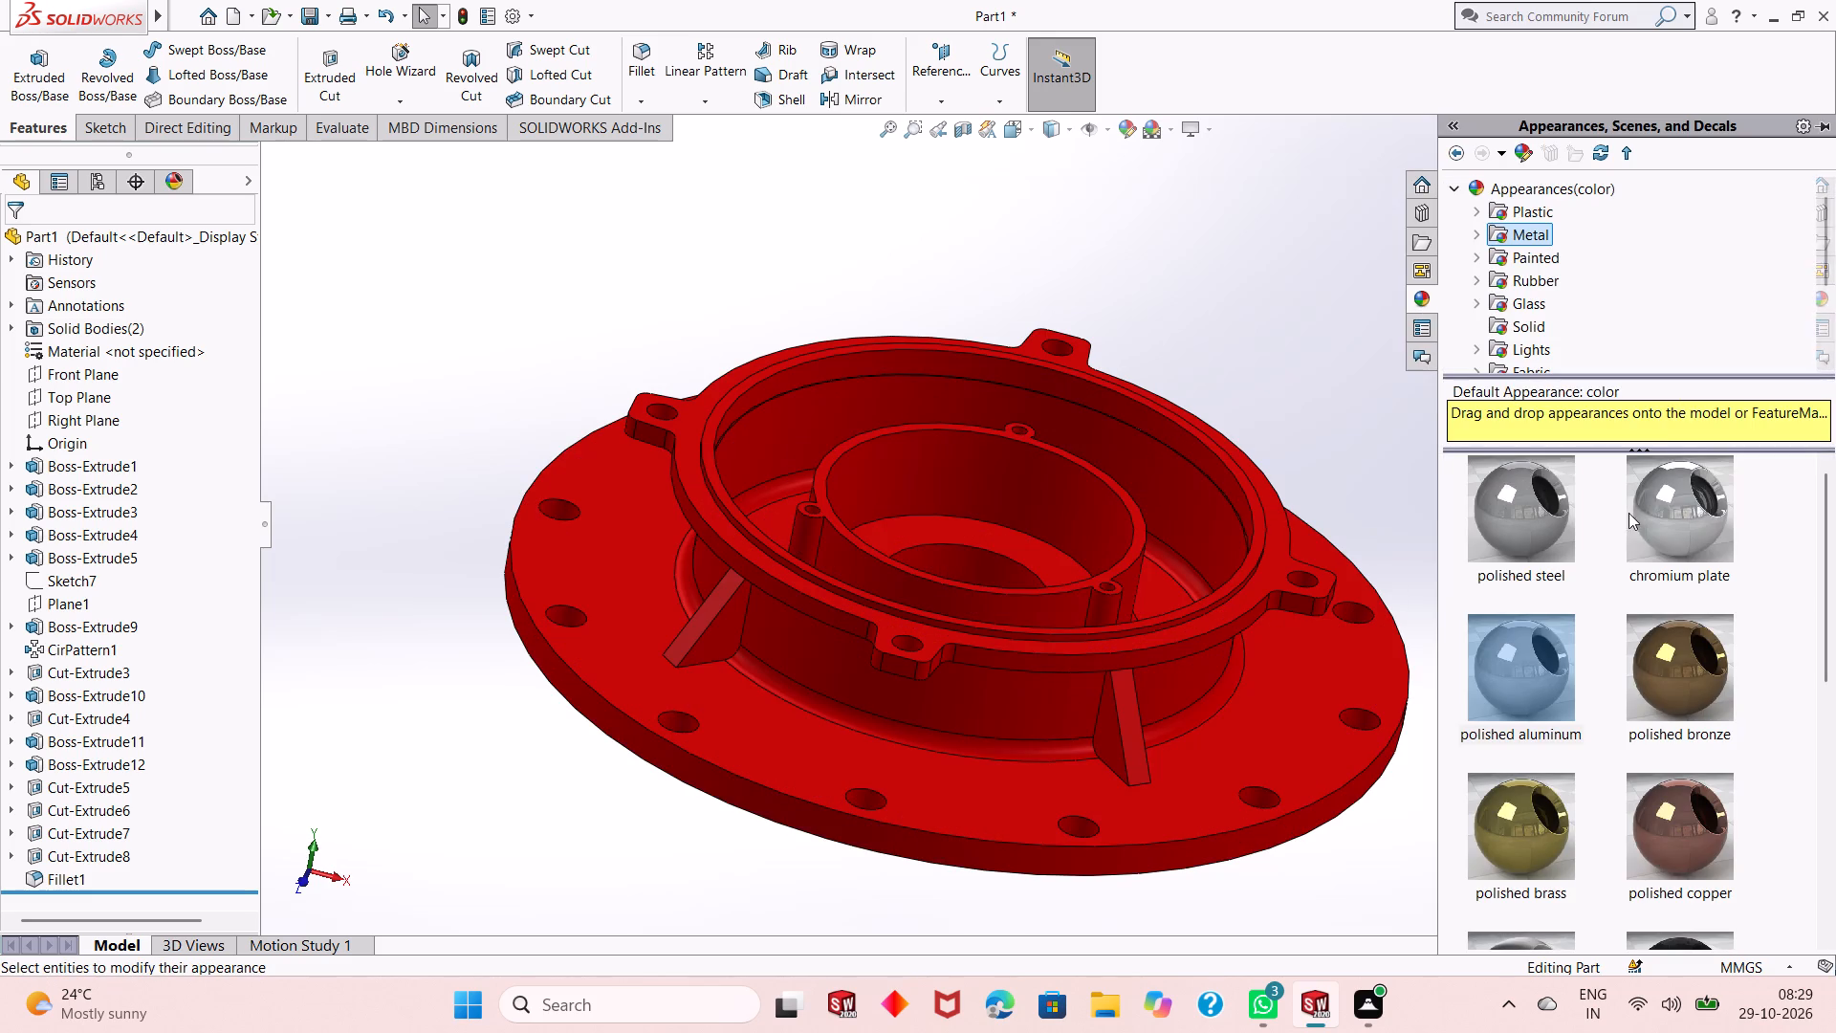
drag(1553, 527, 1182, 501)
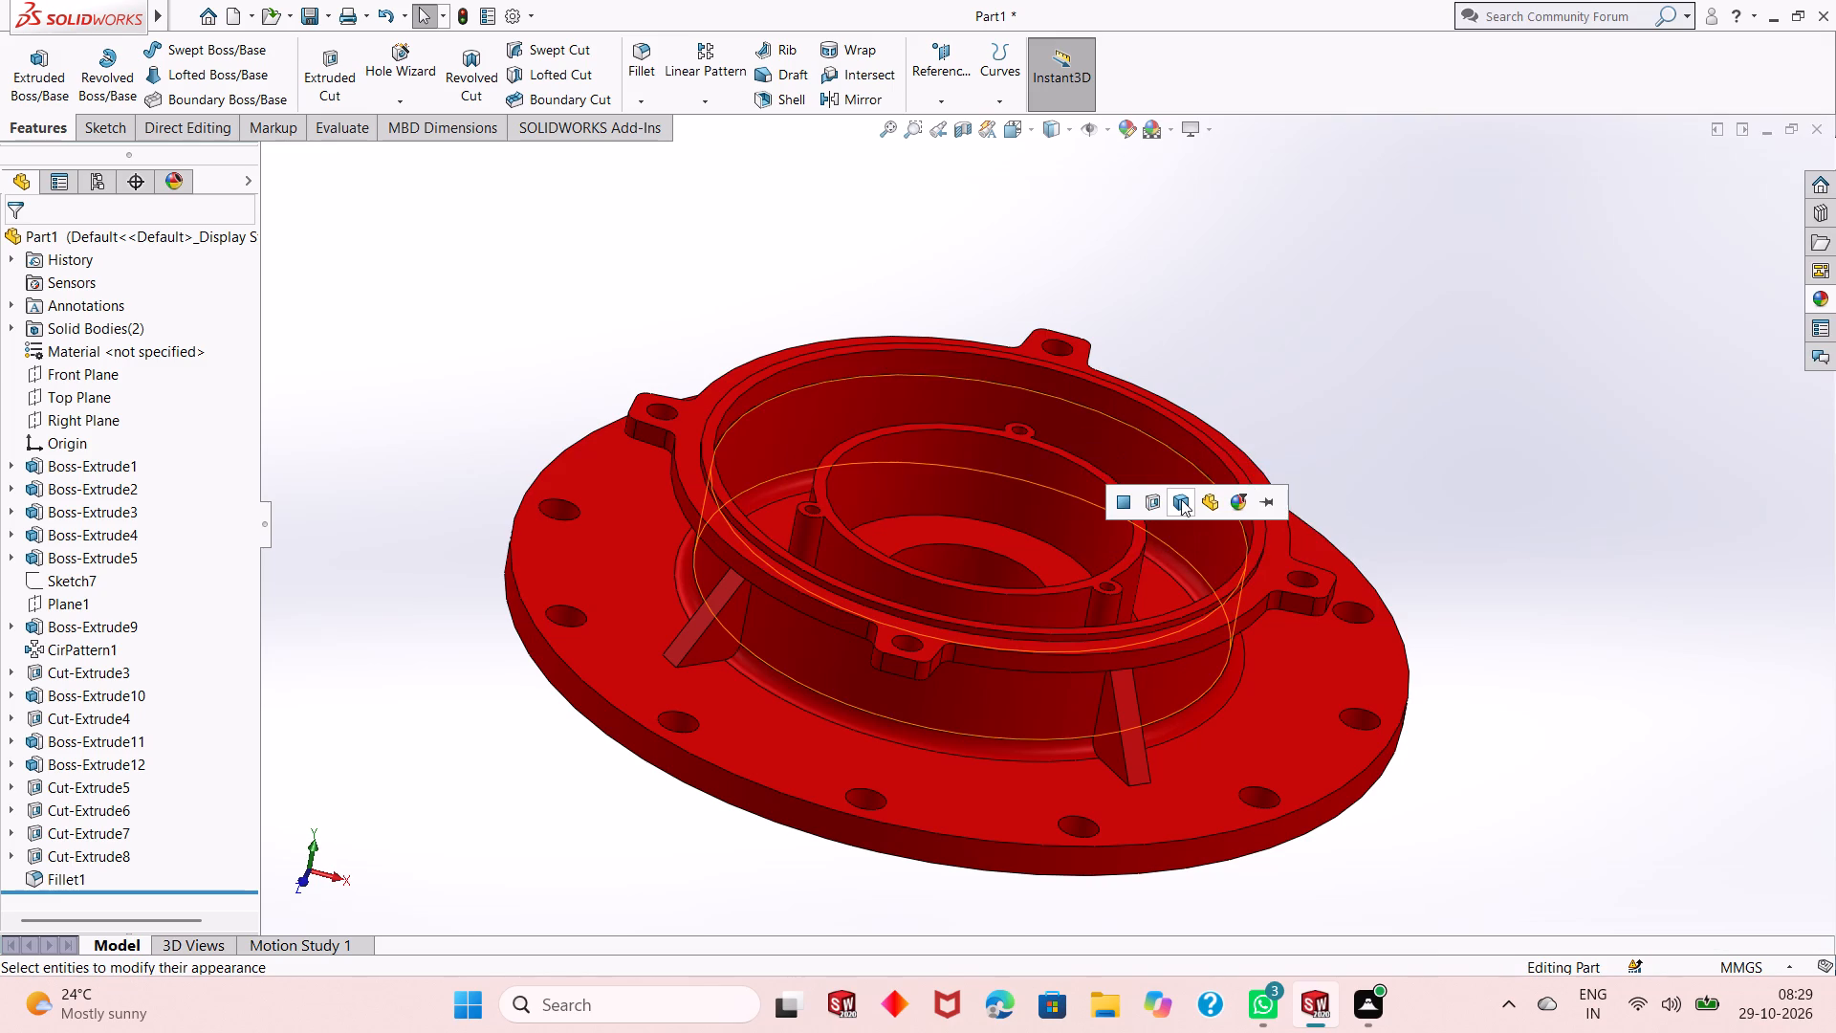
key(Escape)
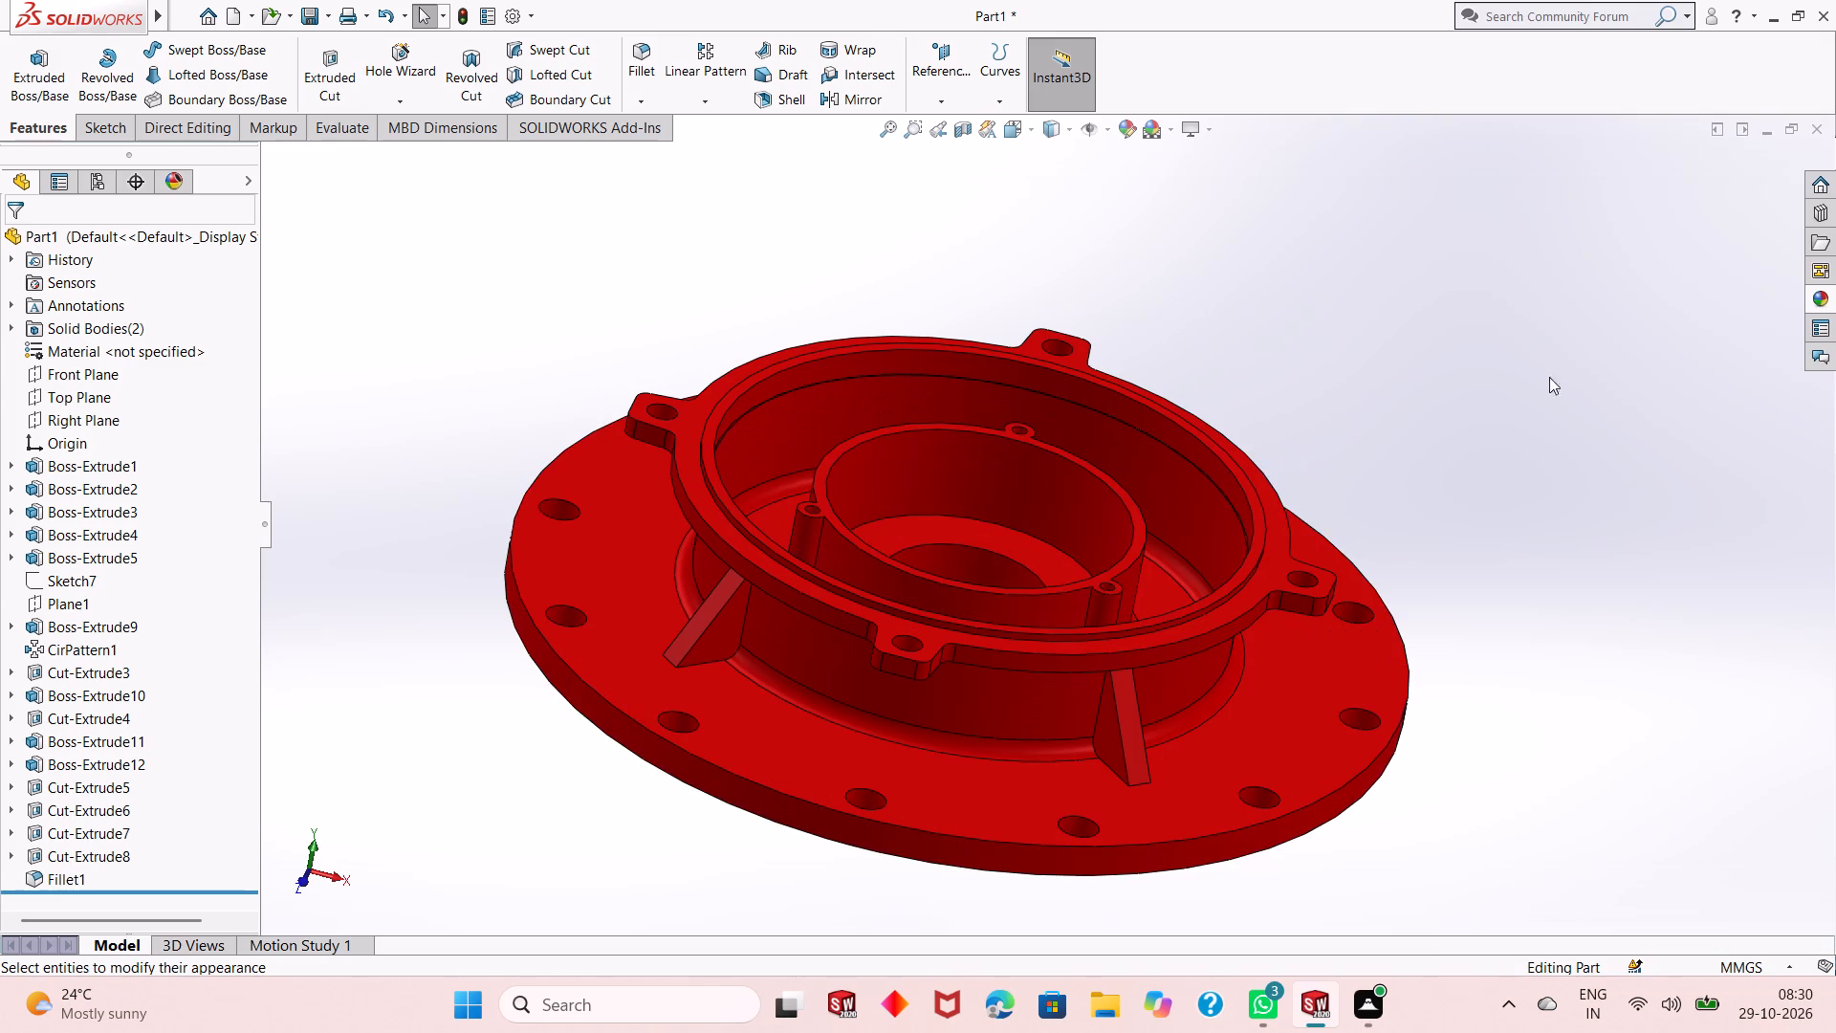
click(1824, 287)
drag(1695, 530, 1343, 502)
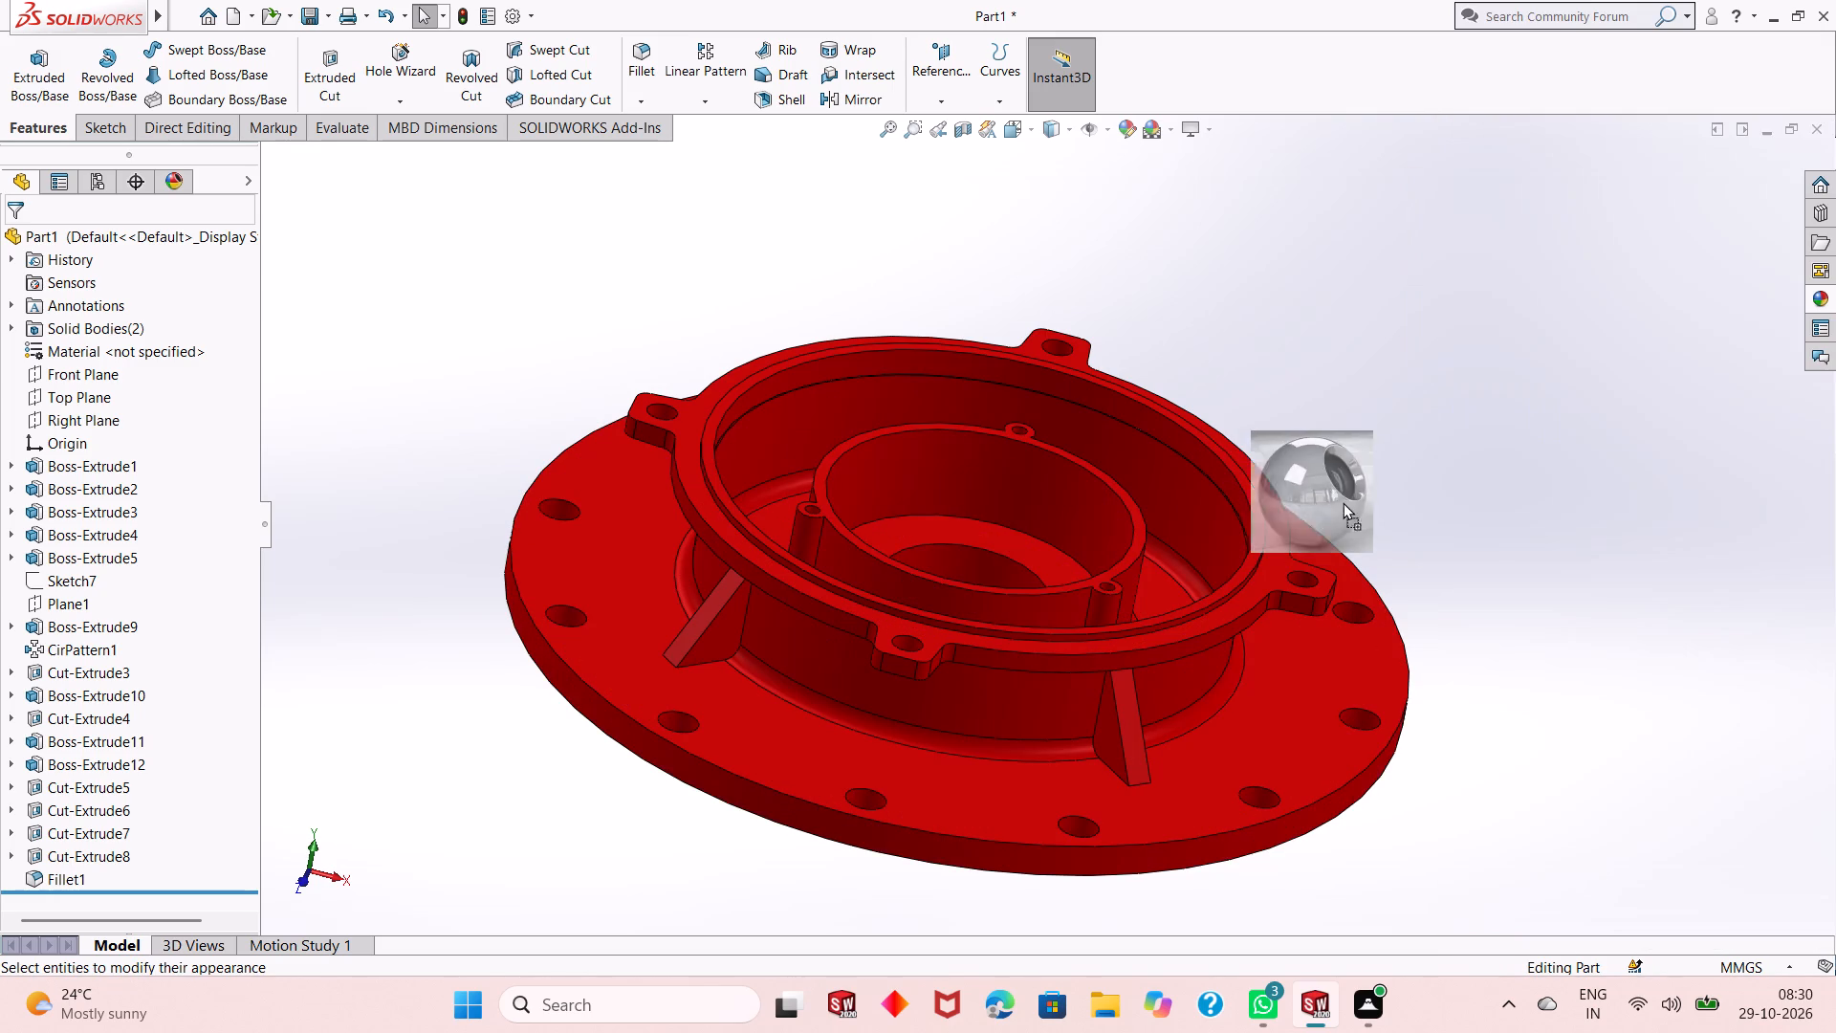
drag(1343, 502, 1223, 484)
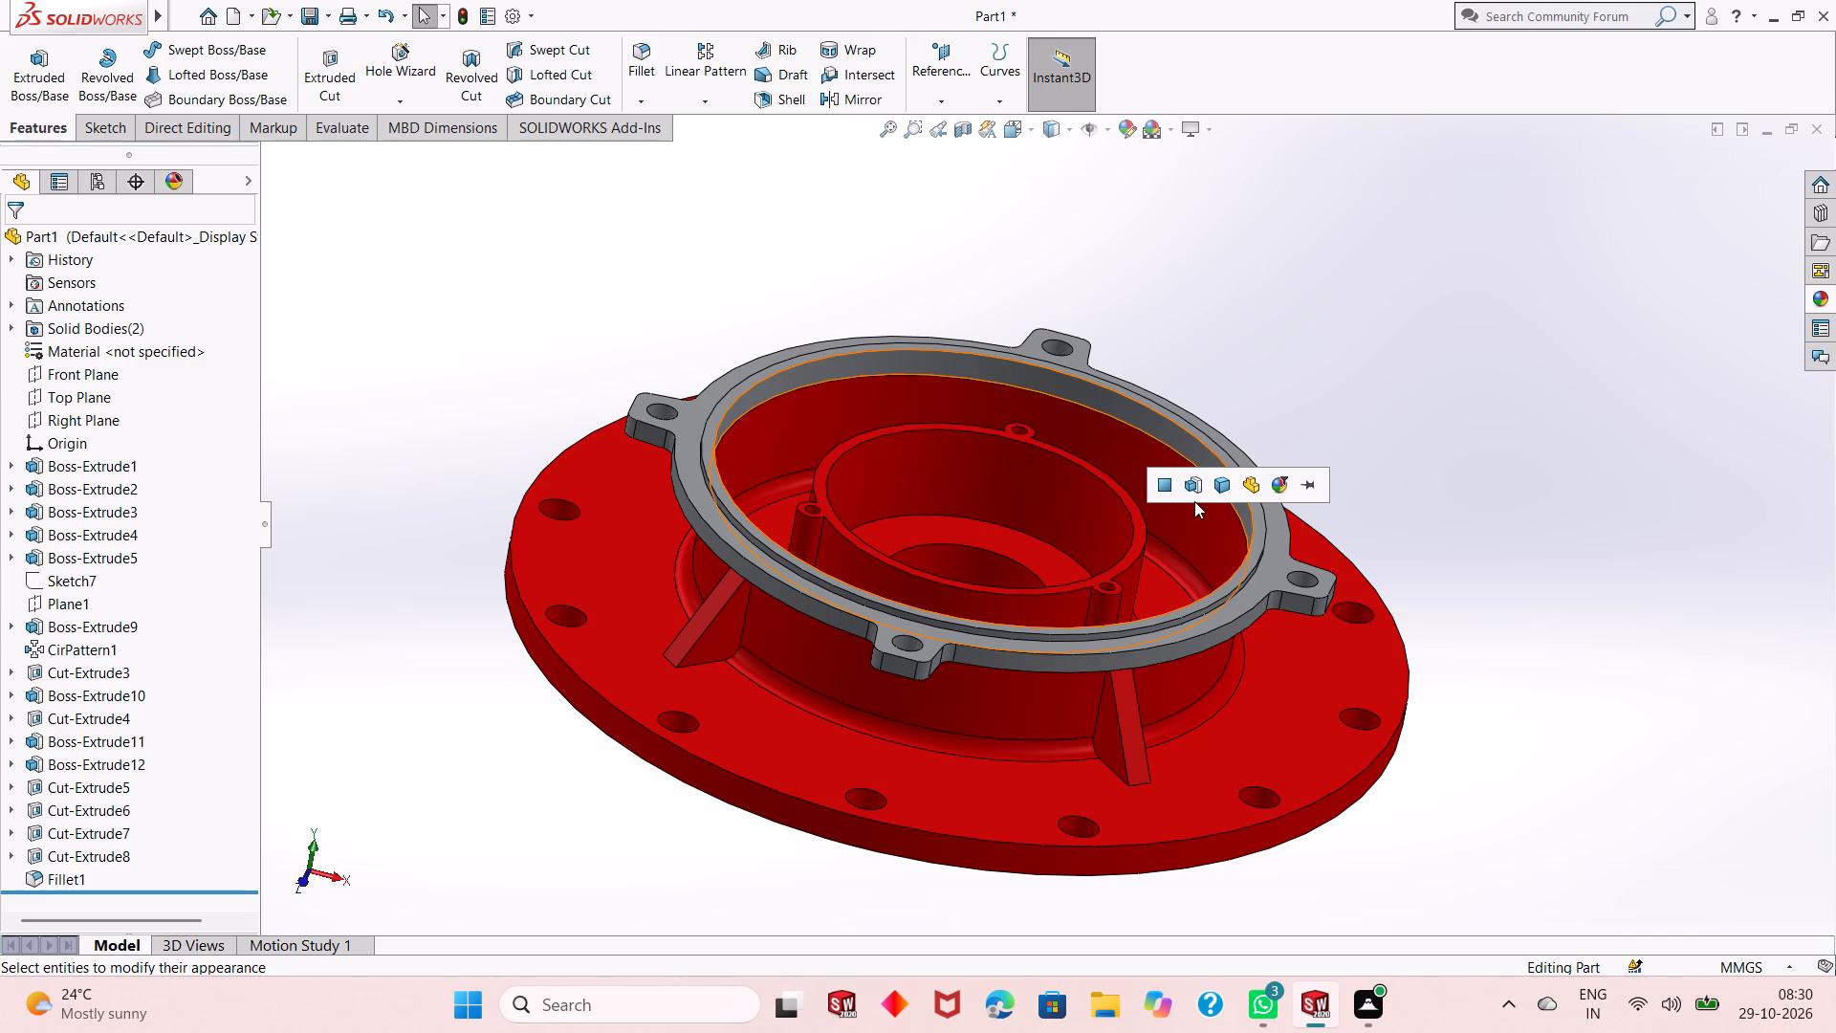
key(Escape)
Apply the chromium plate metal appearance to the cut feature that forms the bolt holes around the base disc.
click(1808, 306)
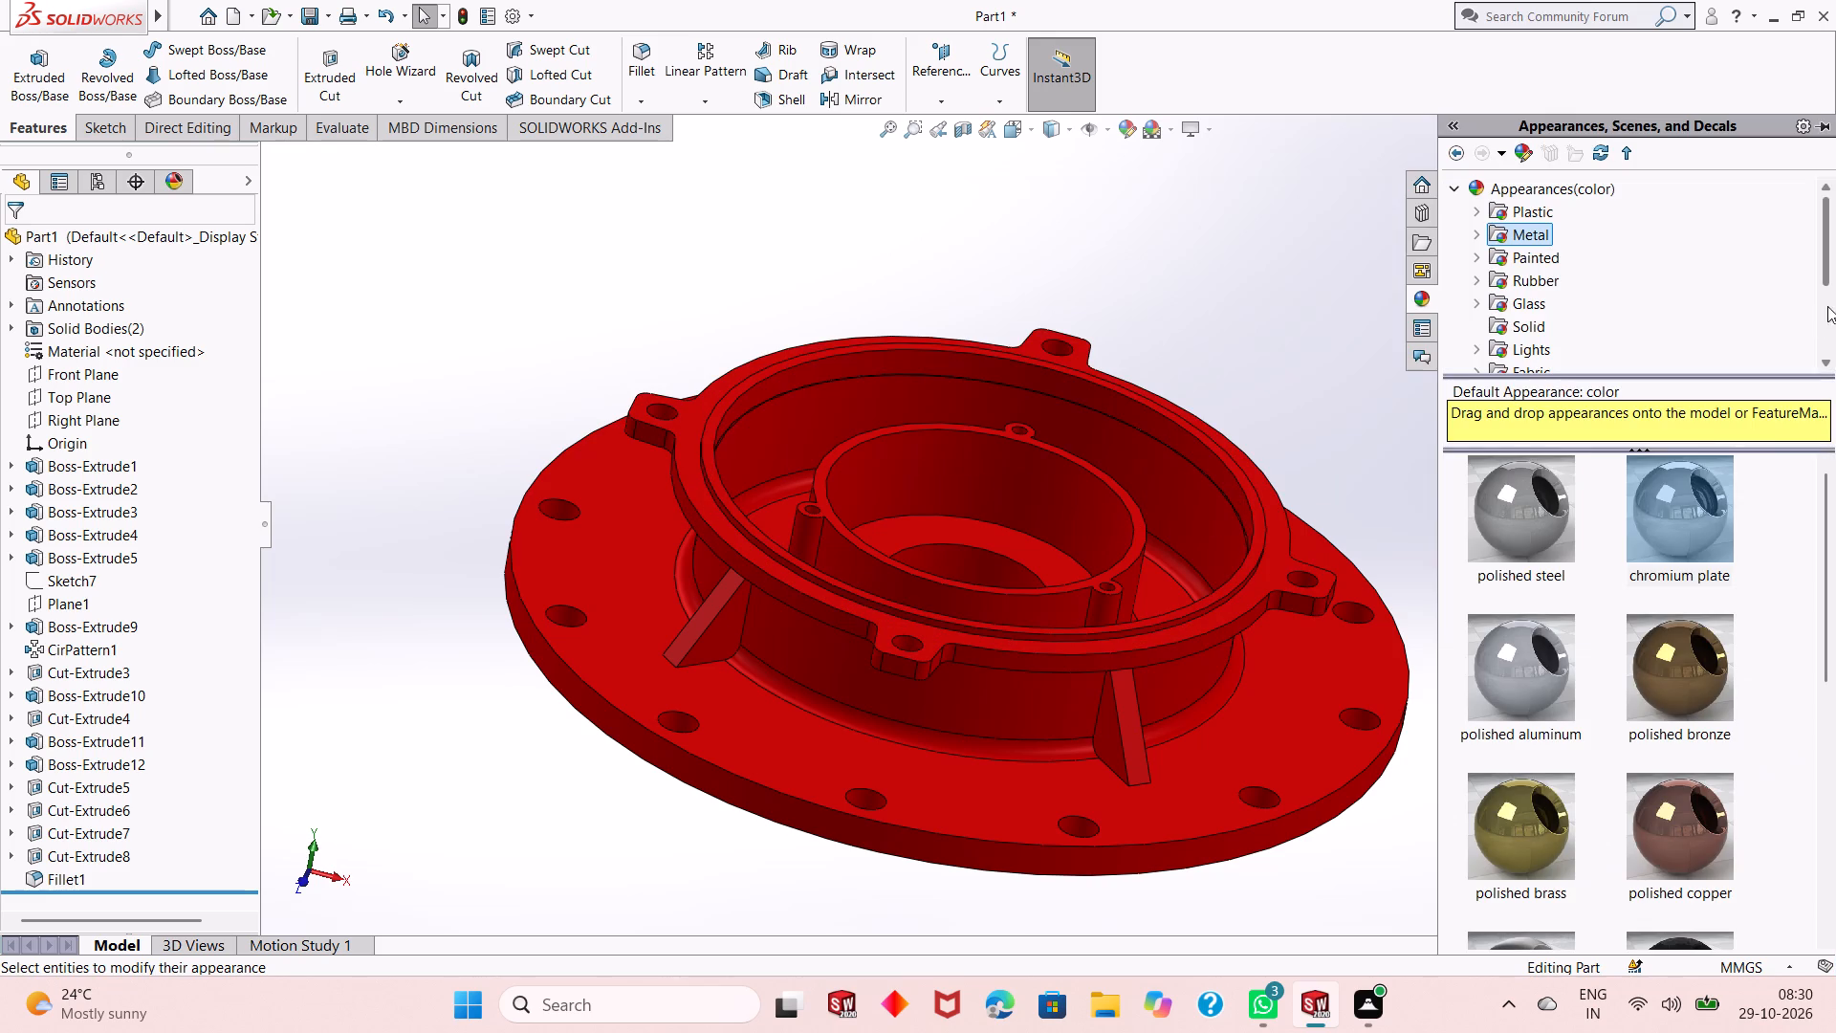
drag(1687, 528, 1264, 805)
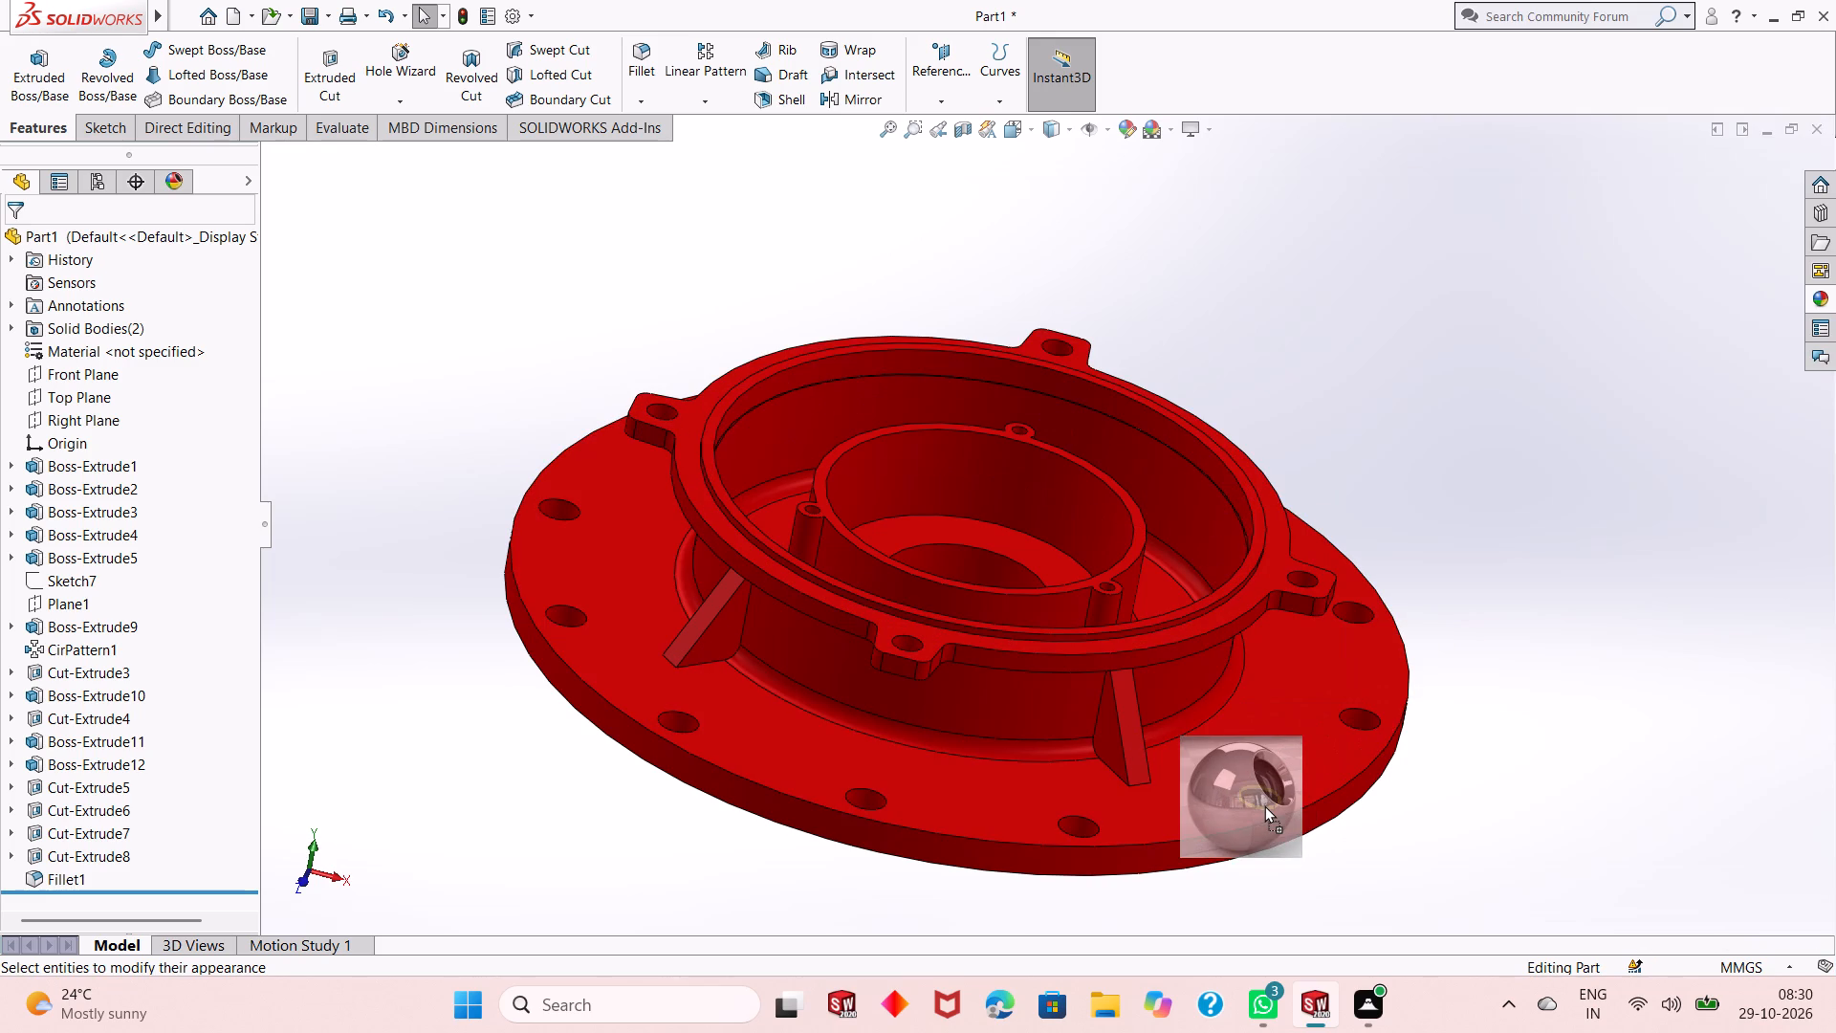
drag(1264, 805, 1260, 796)
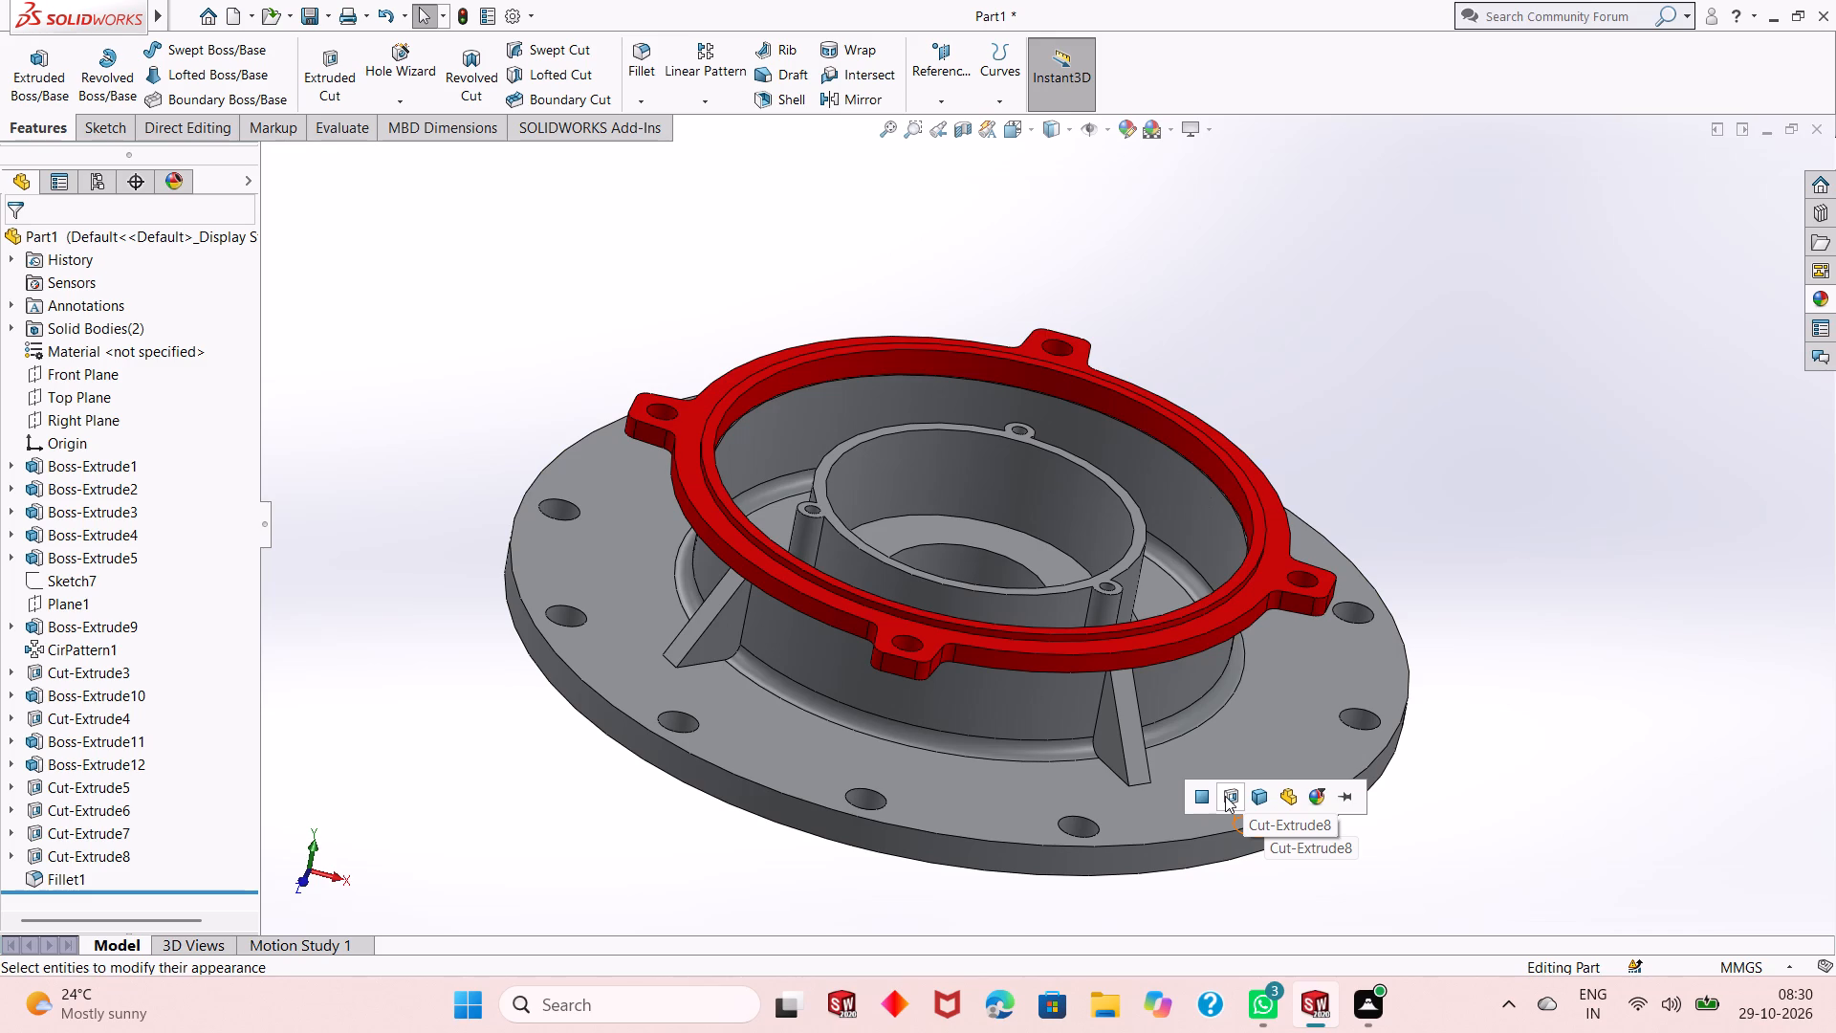
click(1225, 796)
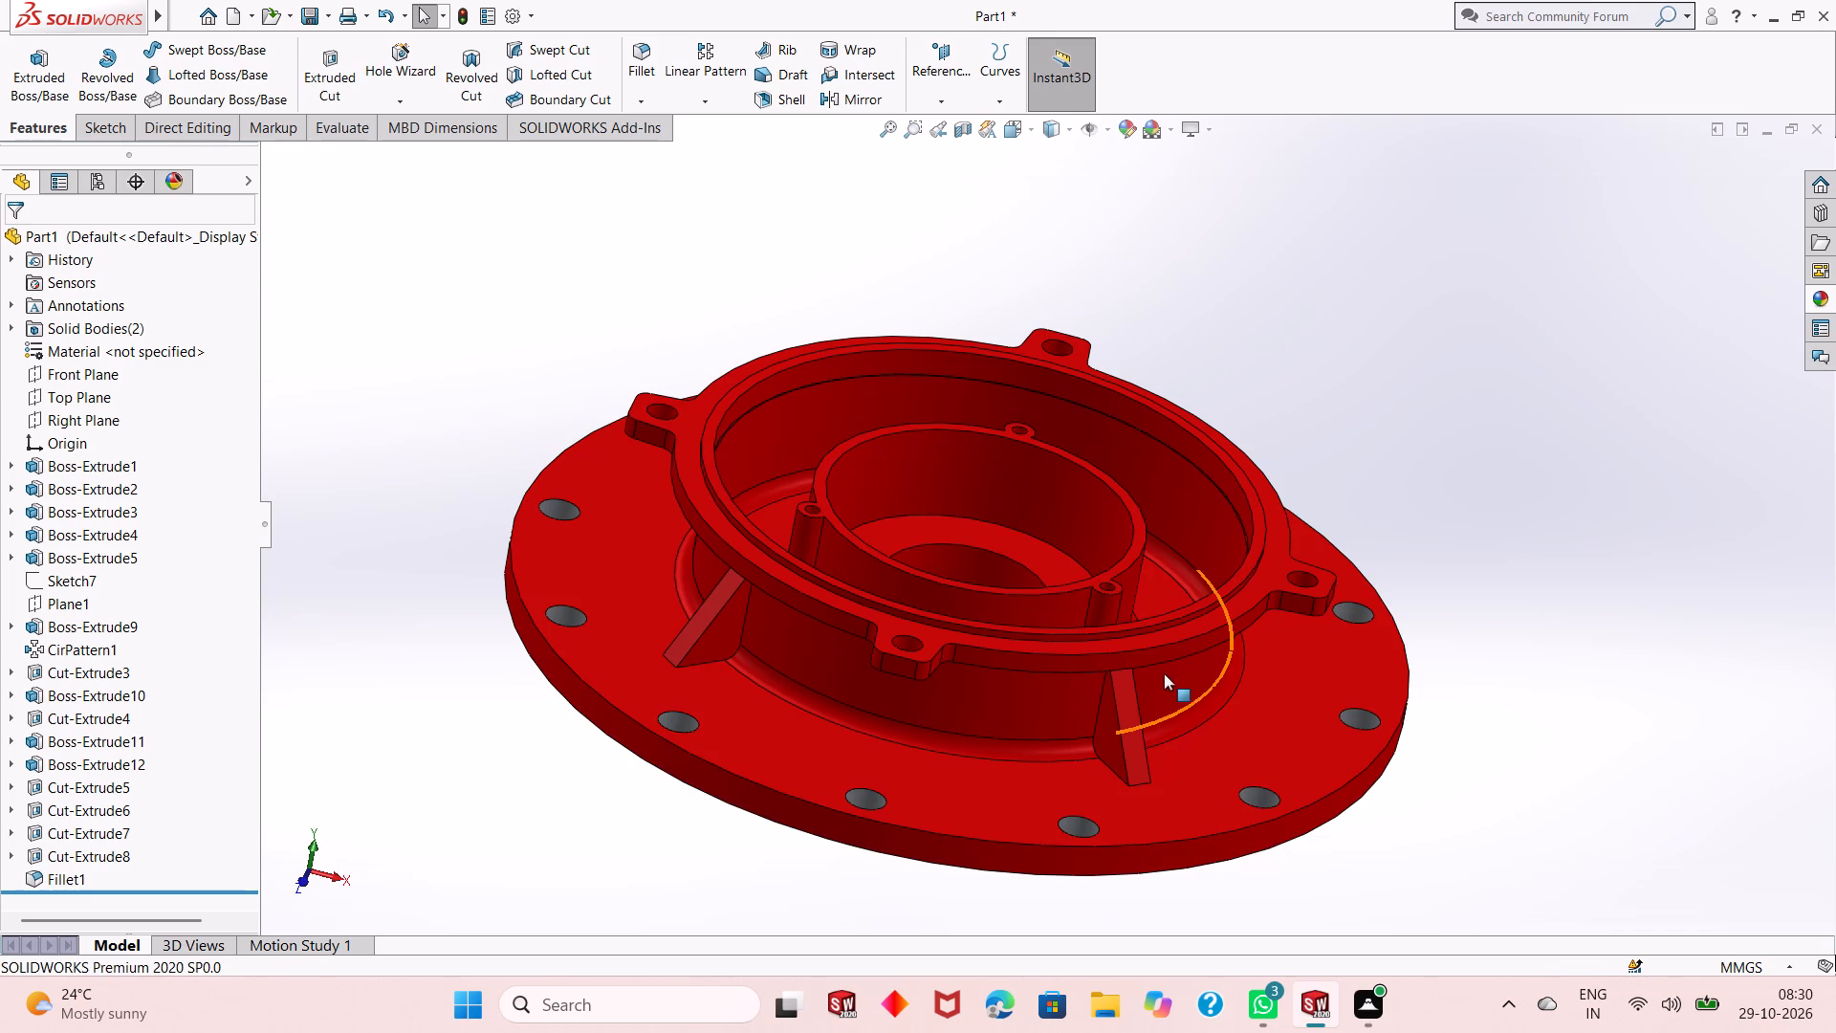
Apply the chromium plate appearance to the four holes in the toothed ring's lugs.
scroll(994, 407, down, 1)
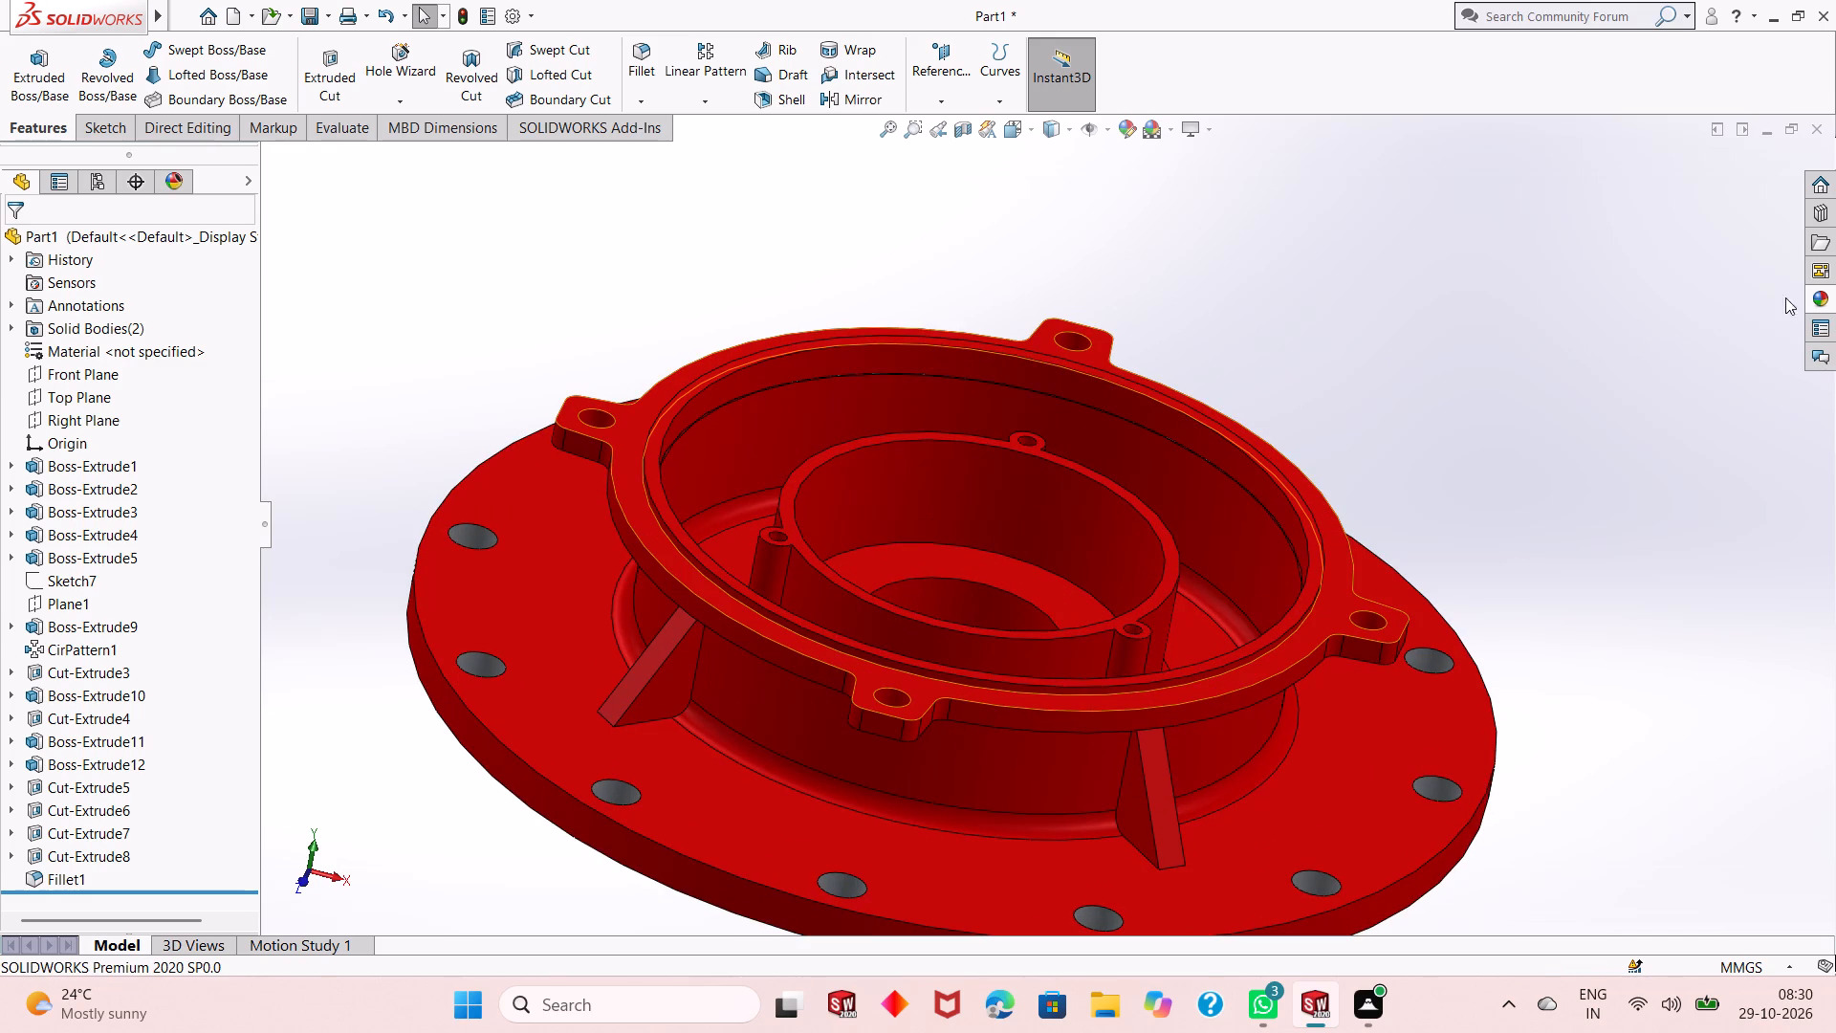
click(1820, 298)
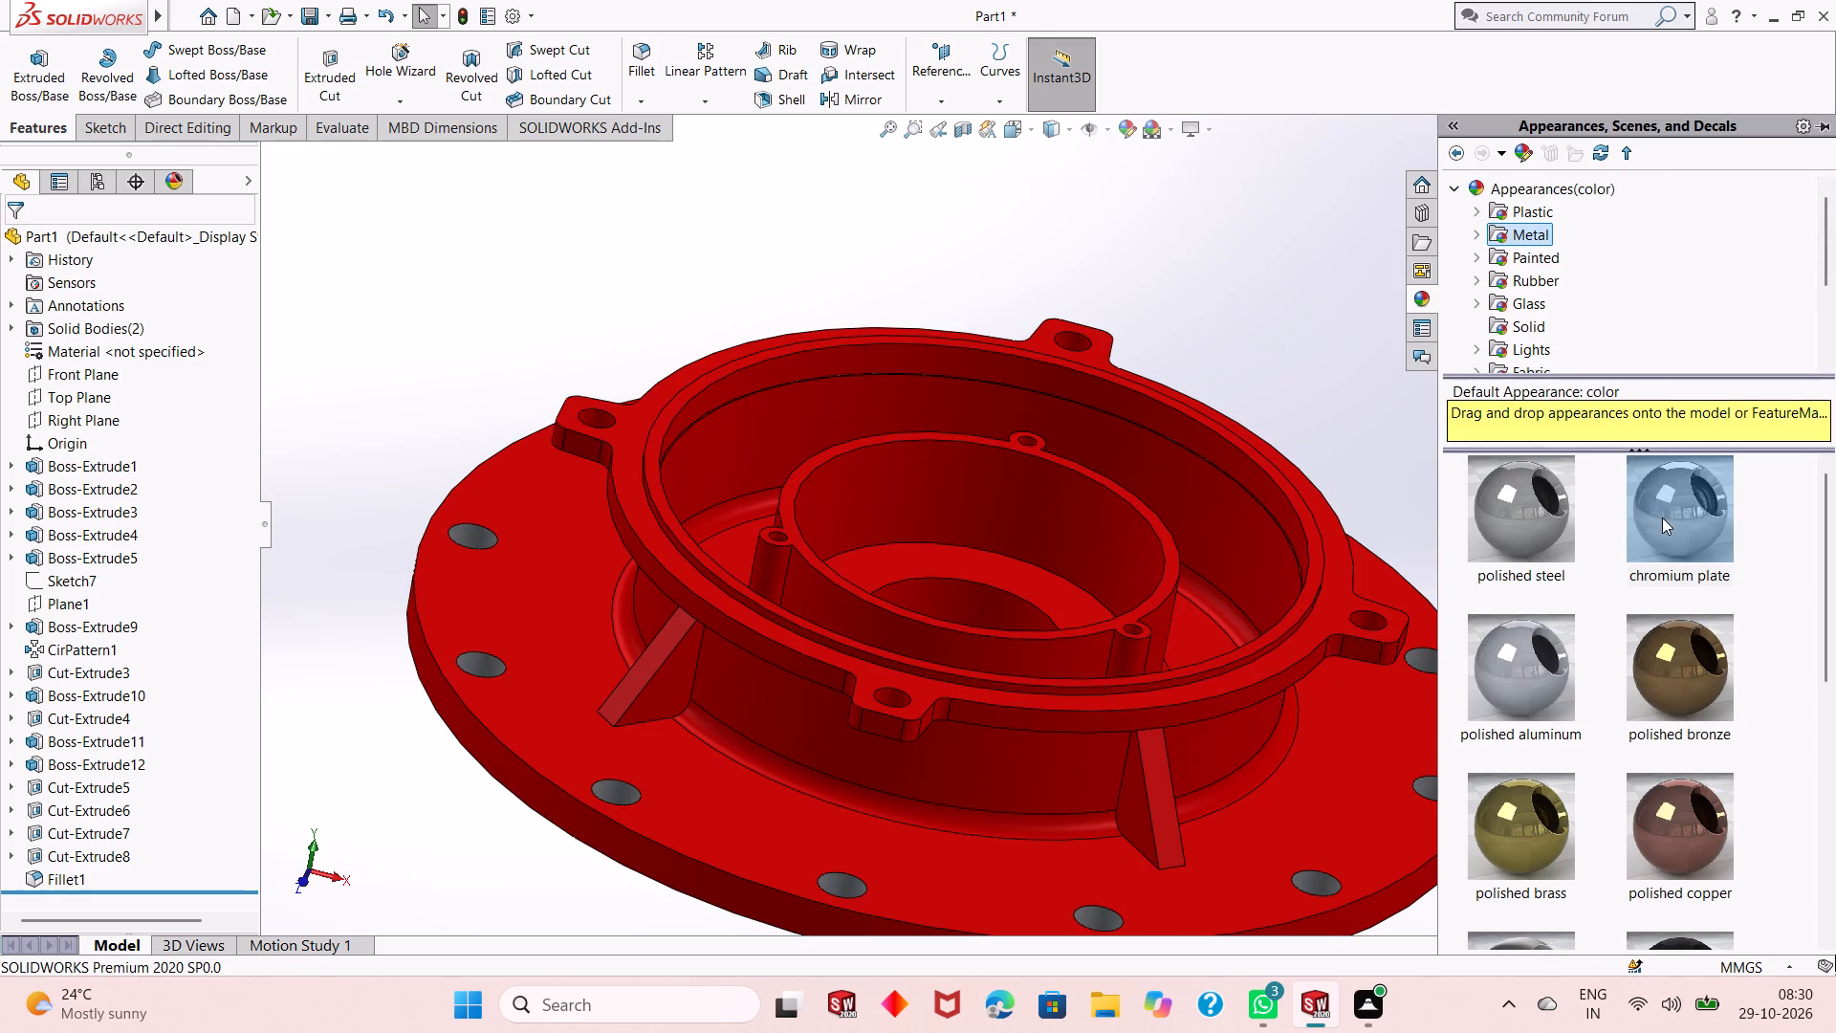
drag(1662, 517, 885, 689)
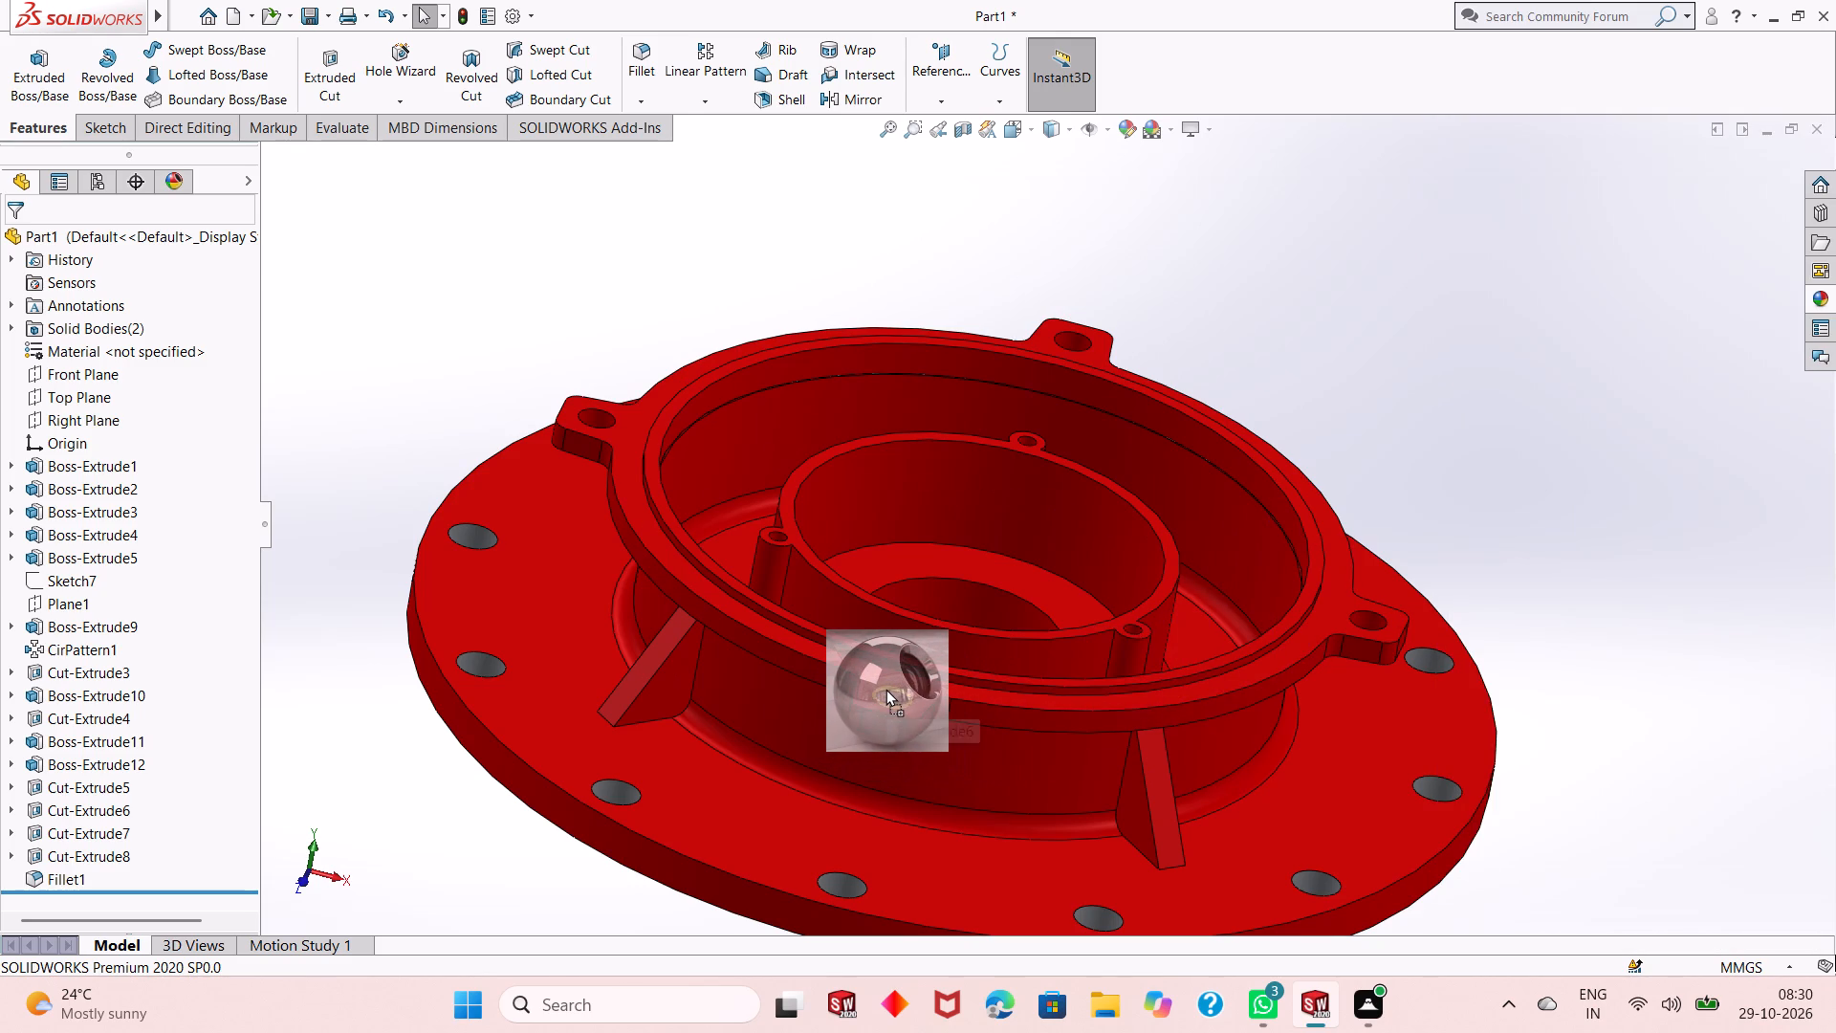
drag(885, 689, 885, 696)
click(885, 696)
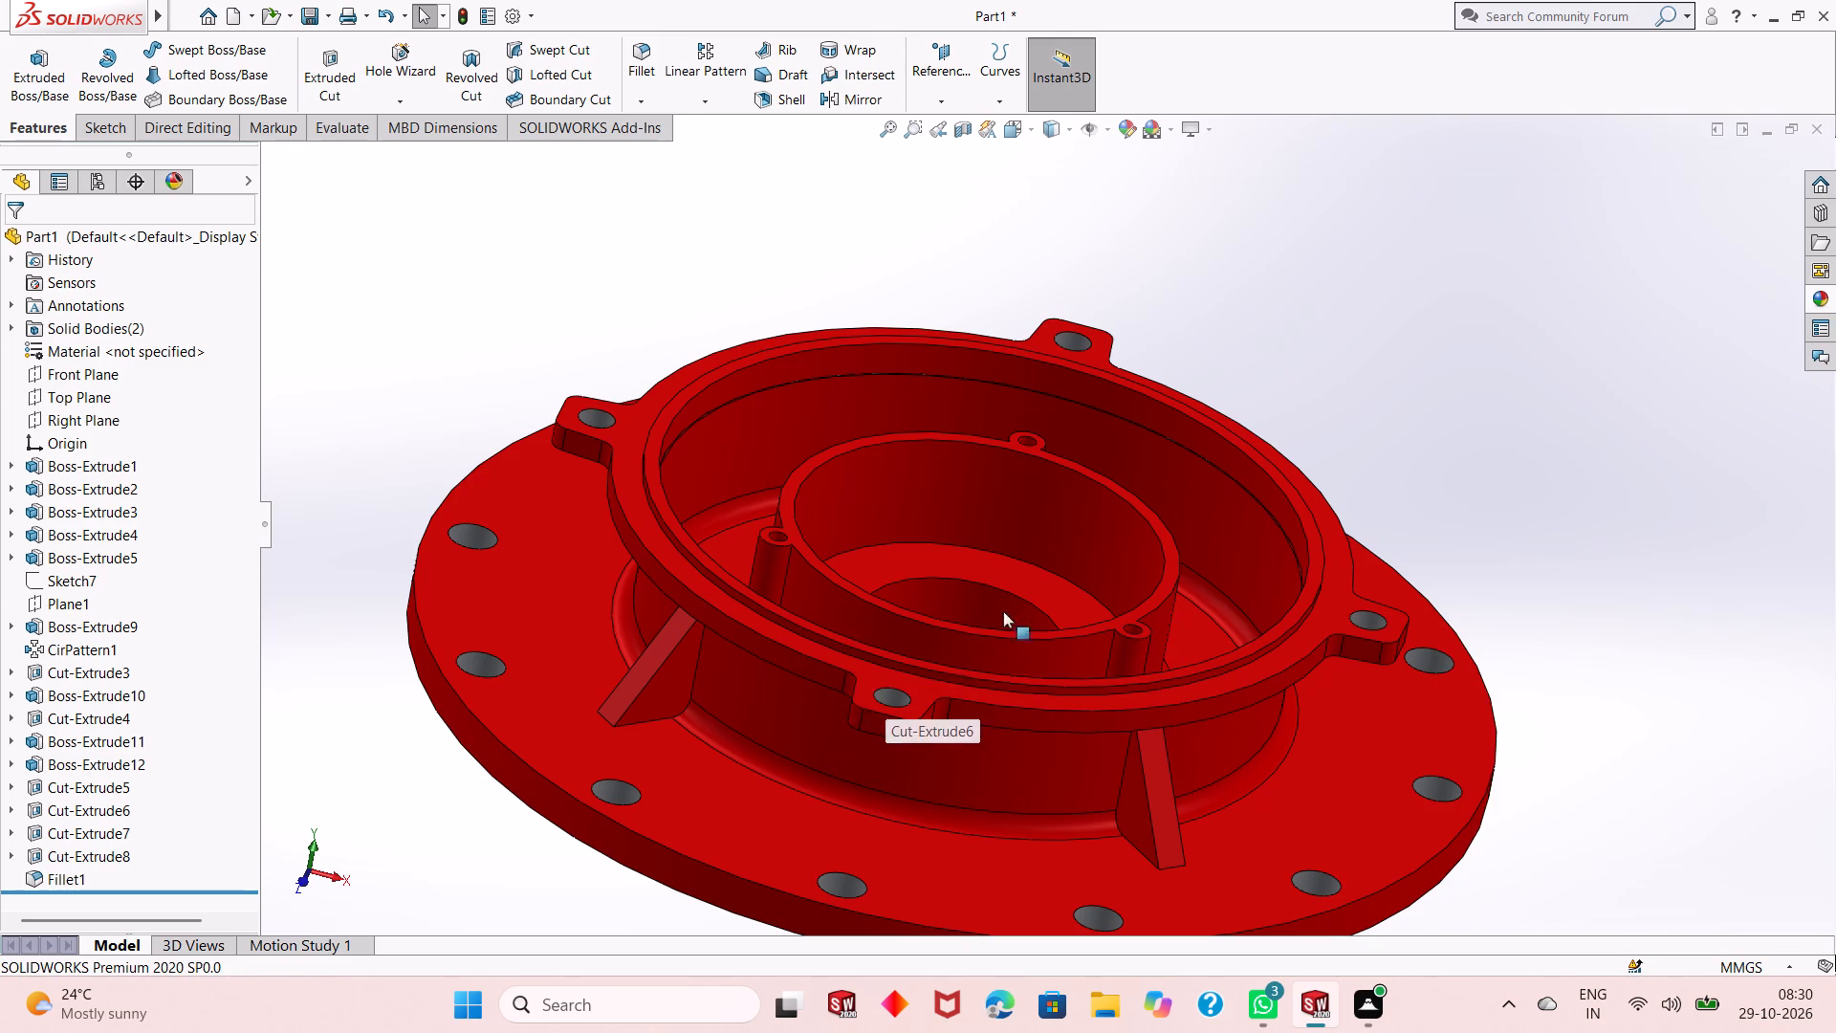
Apply the chromium plate appearance to only the top face of the toothed ring.
click(1815, 300)
drag(1663, 512, 1311, 601)
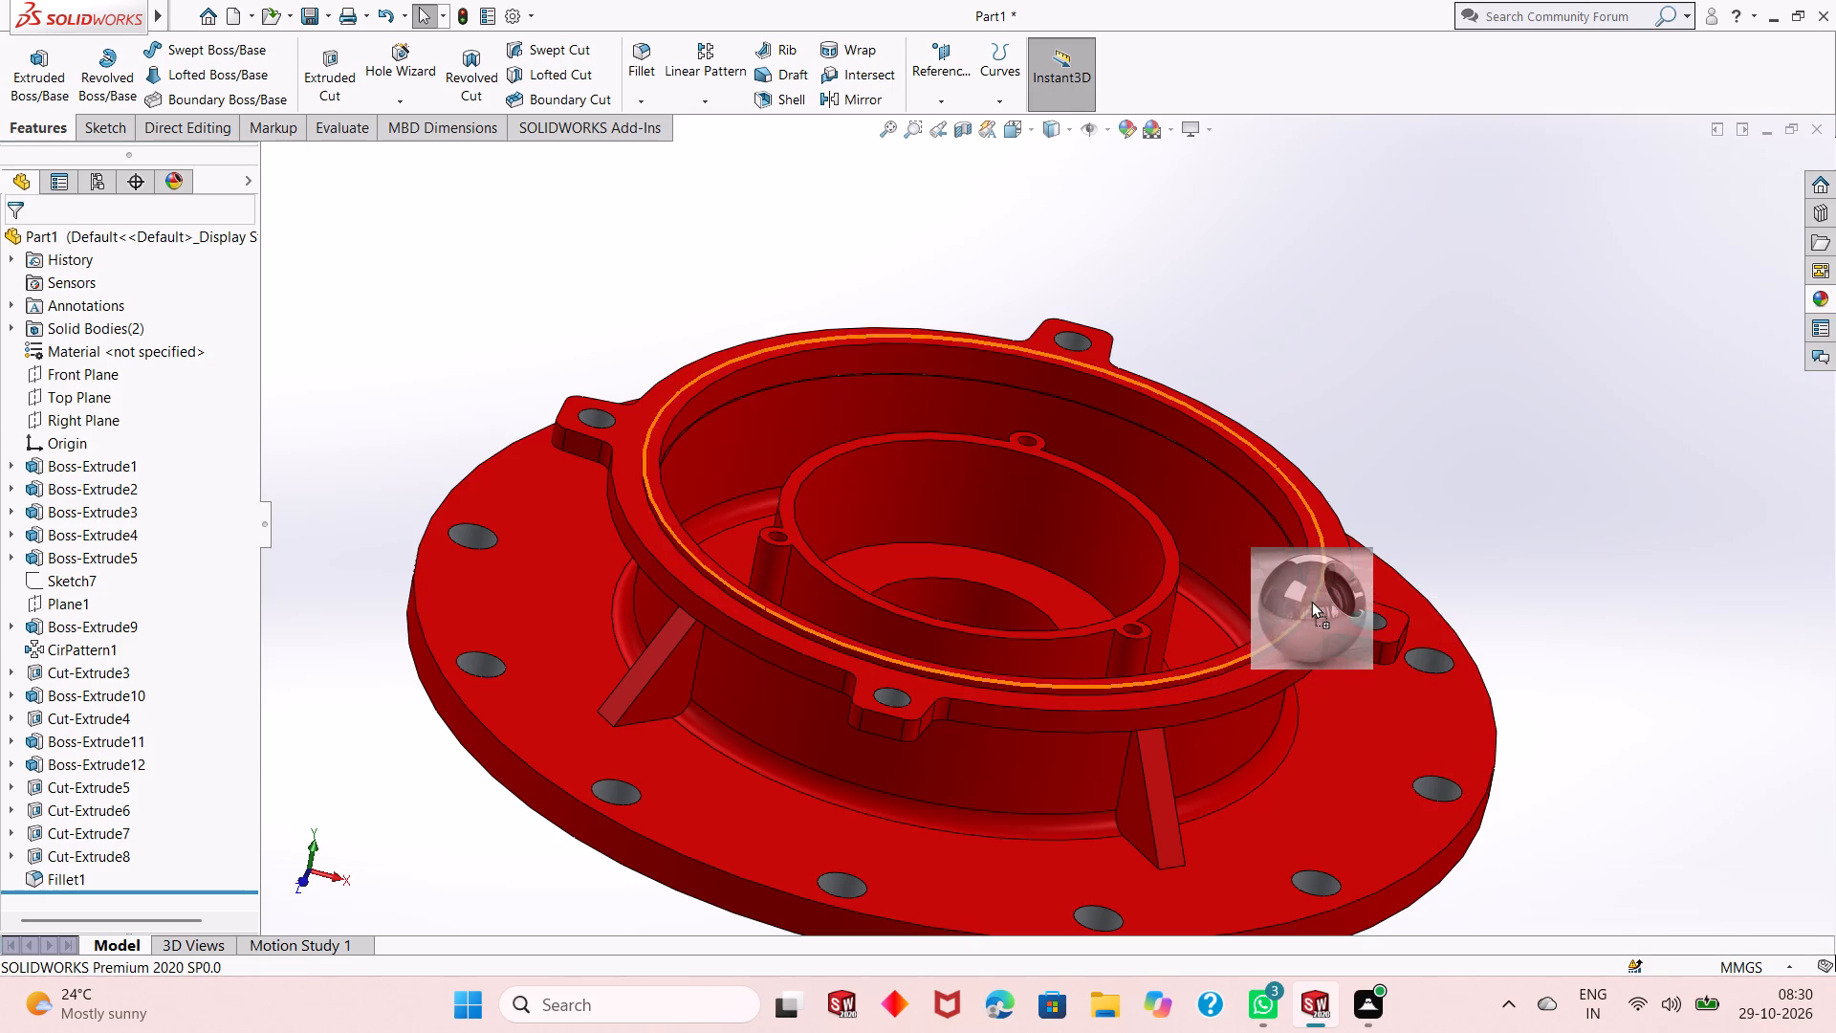
drag(1311, 601, 1330, 597)
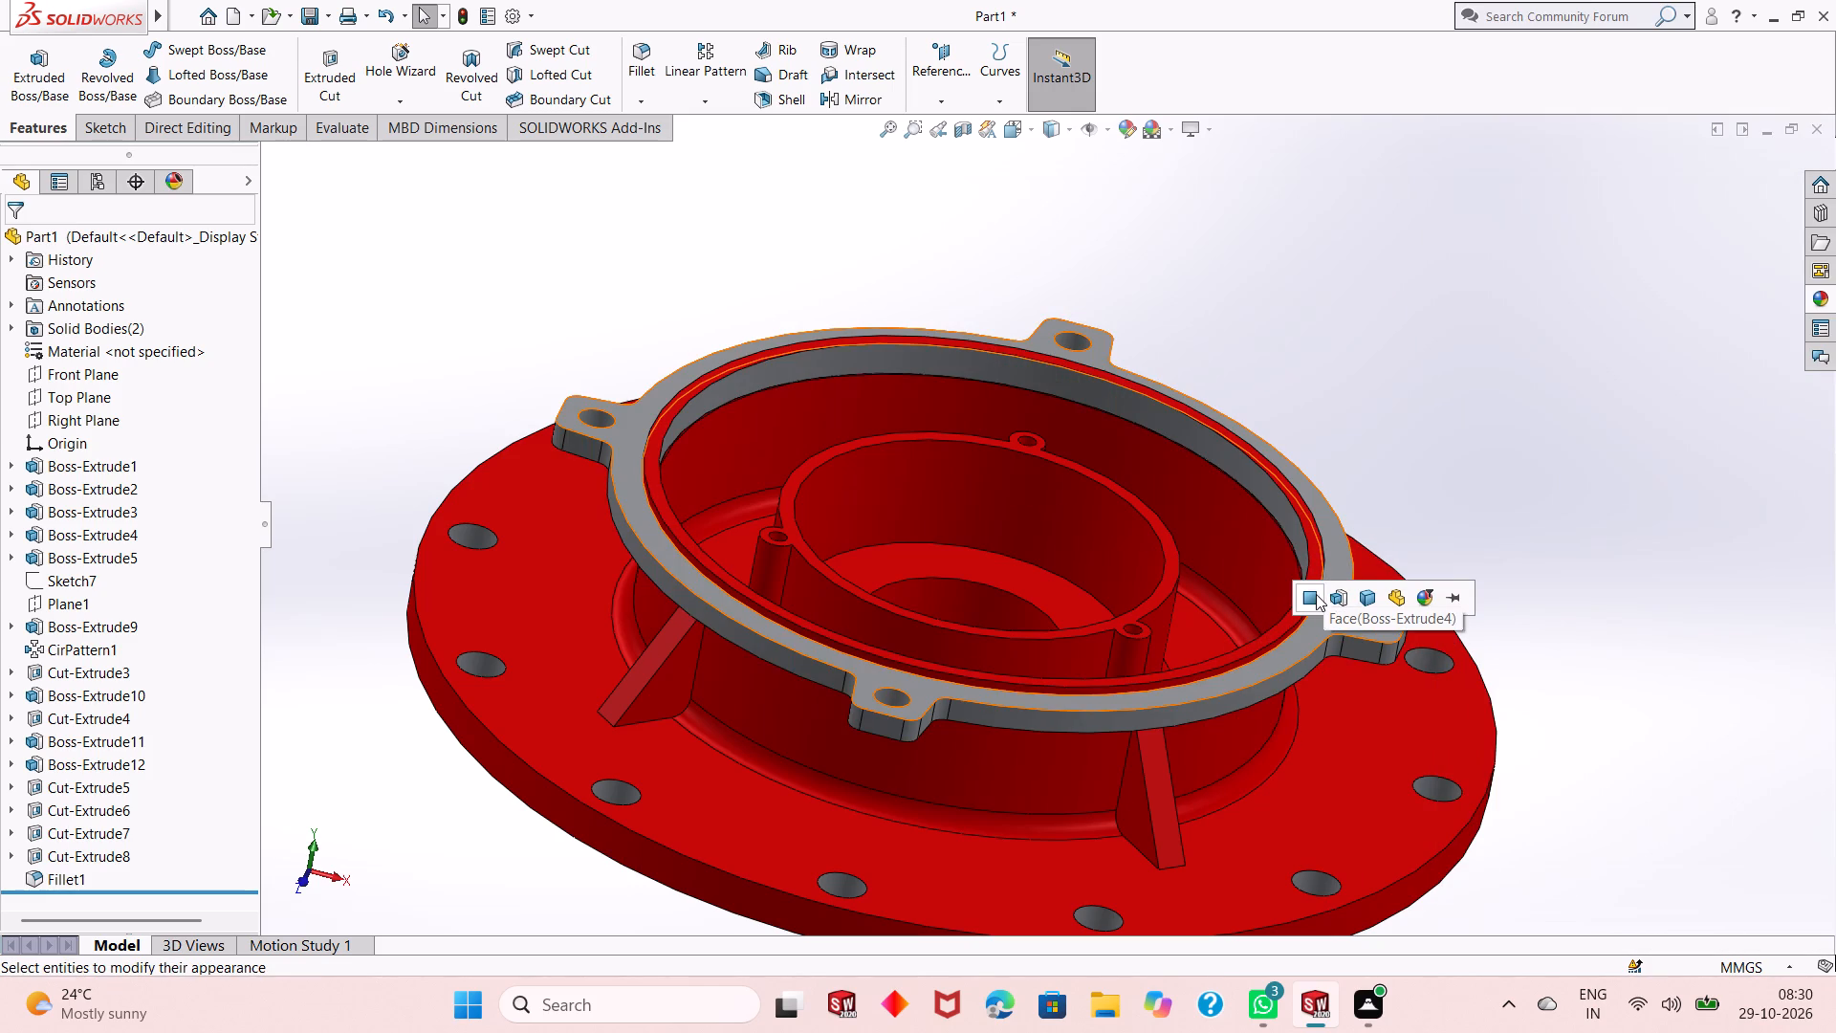
click(1313, 595)
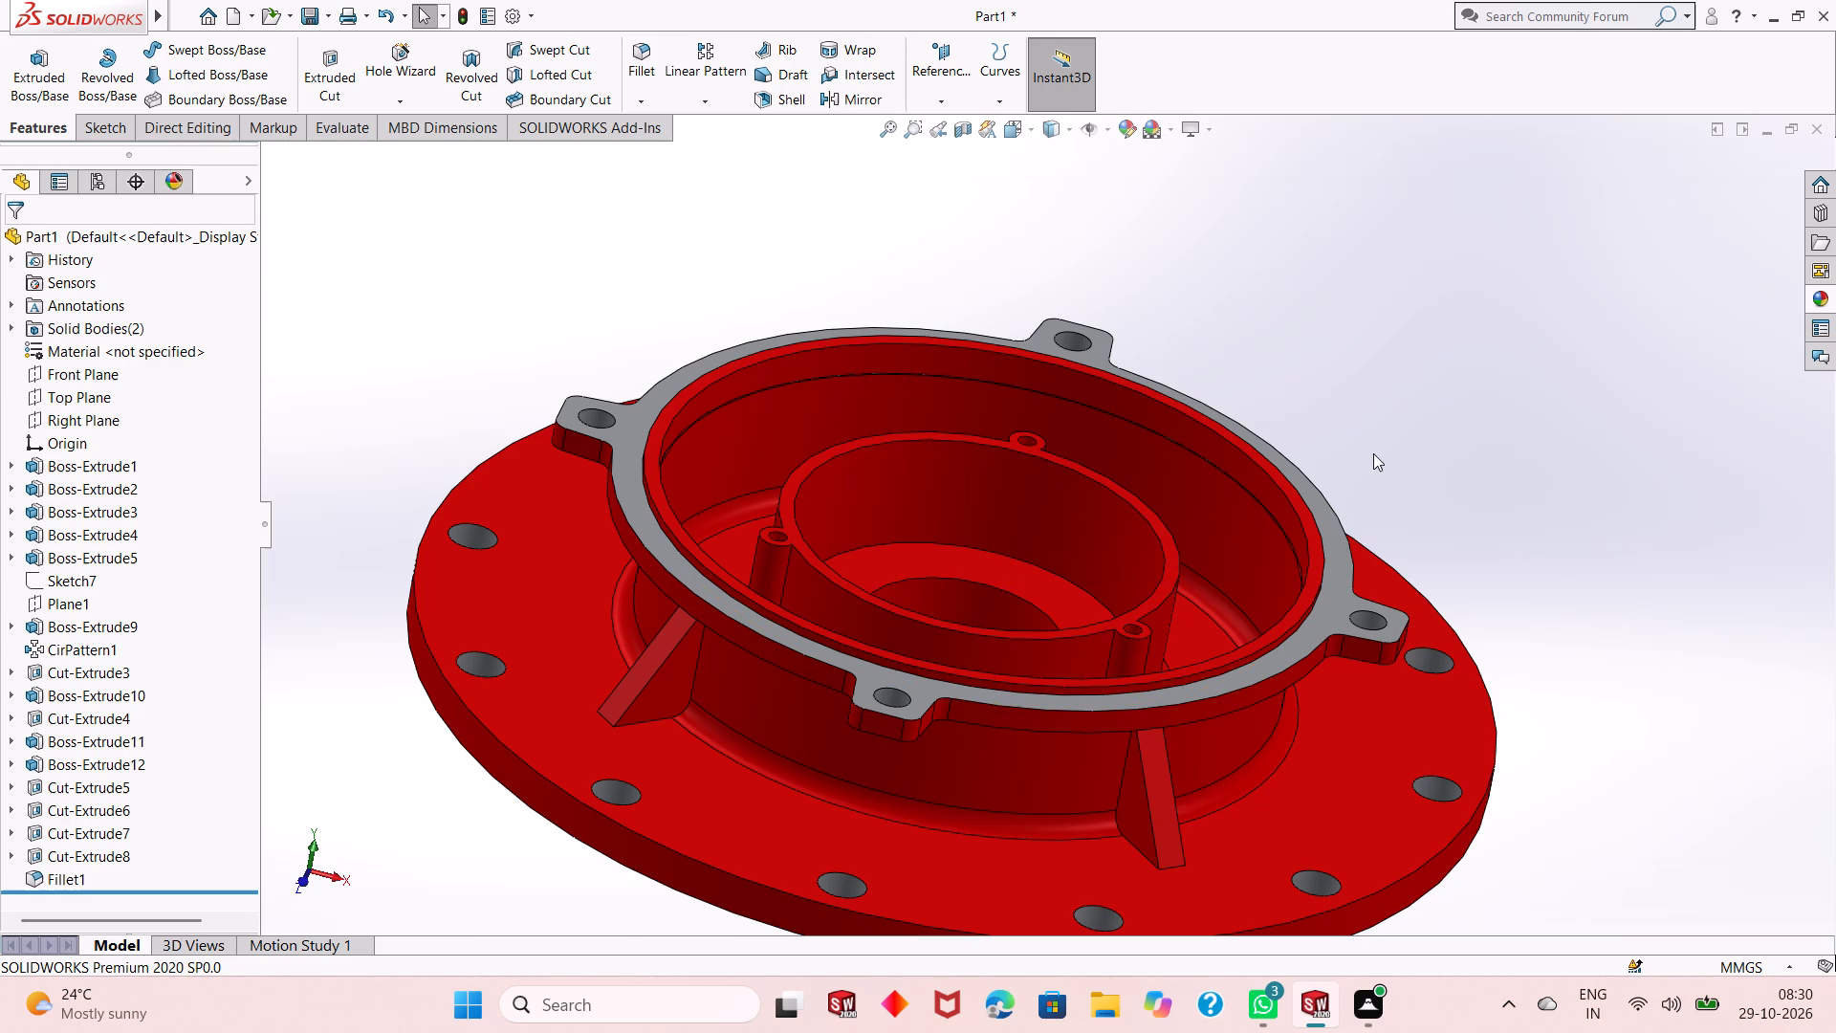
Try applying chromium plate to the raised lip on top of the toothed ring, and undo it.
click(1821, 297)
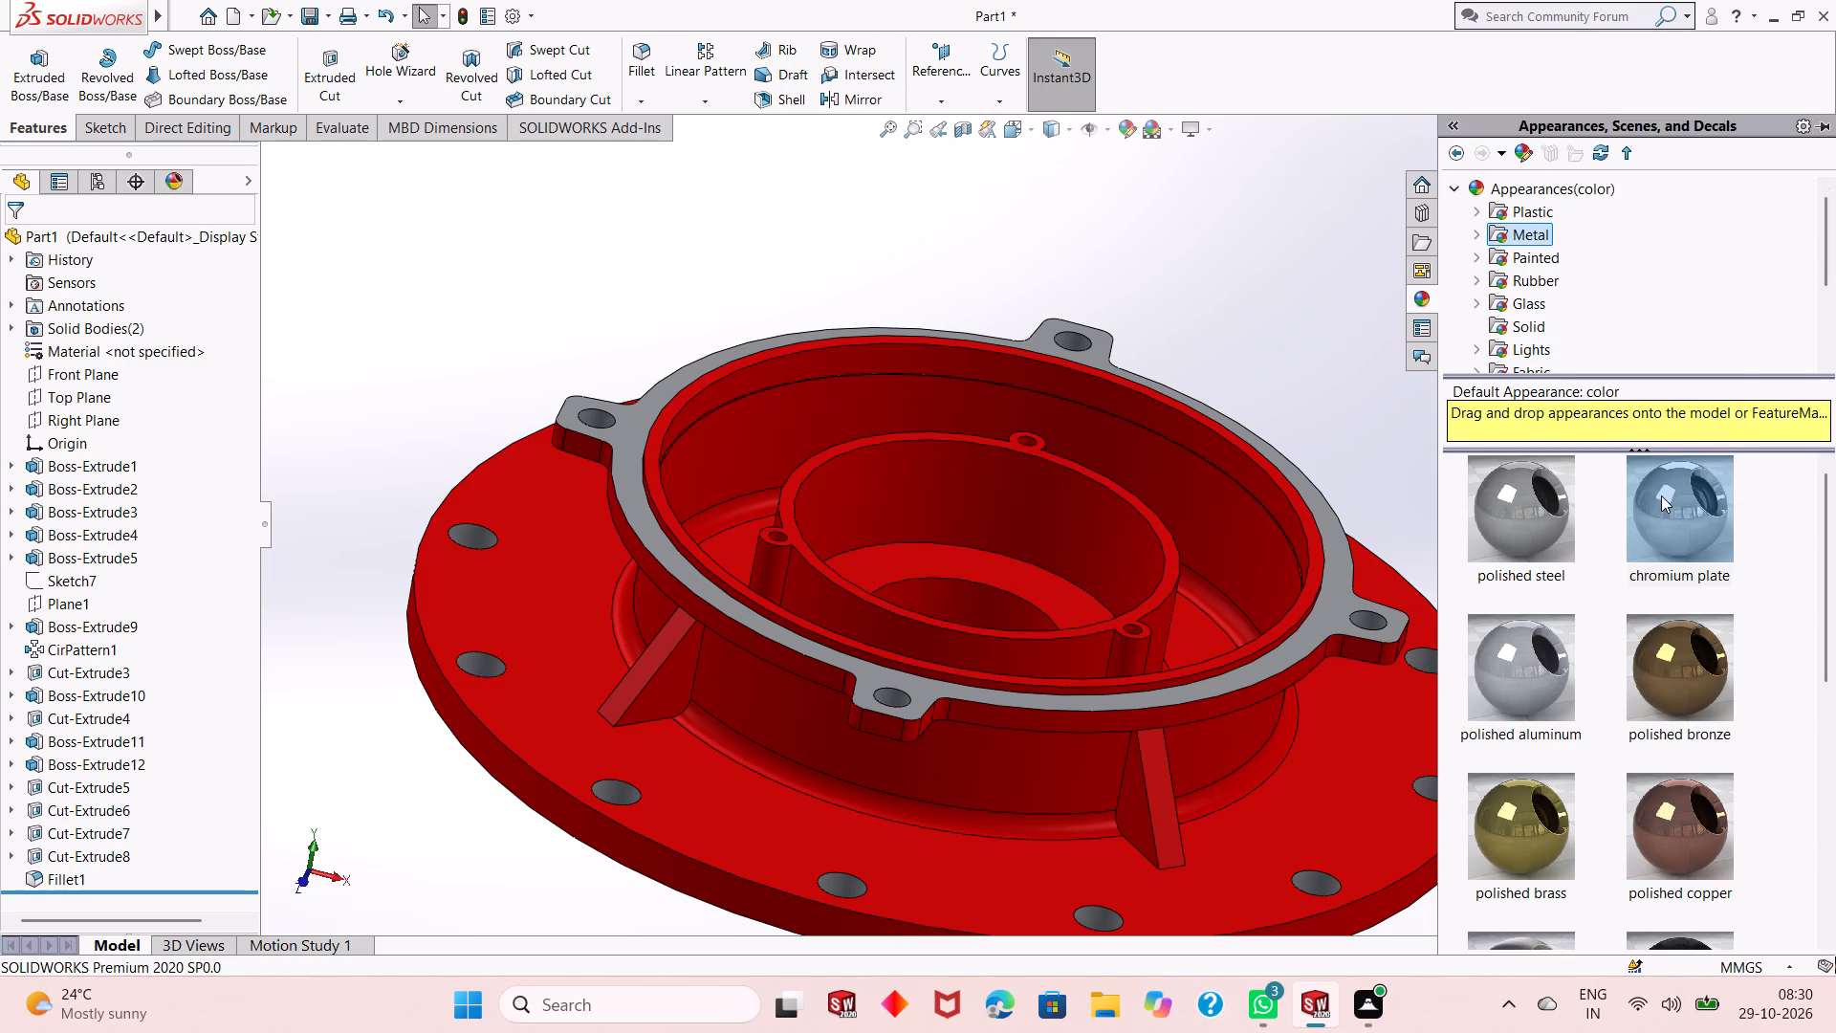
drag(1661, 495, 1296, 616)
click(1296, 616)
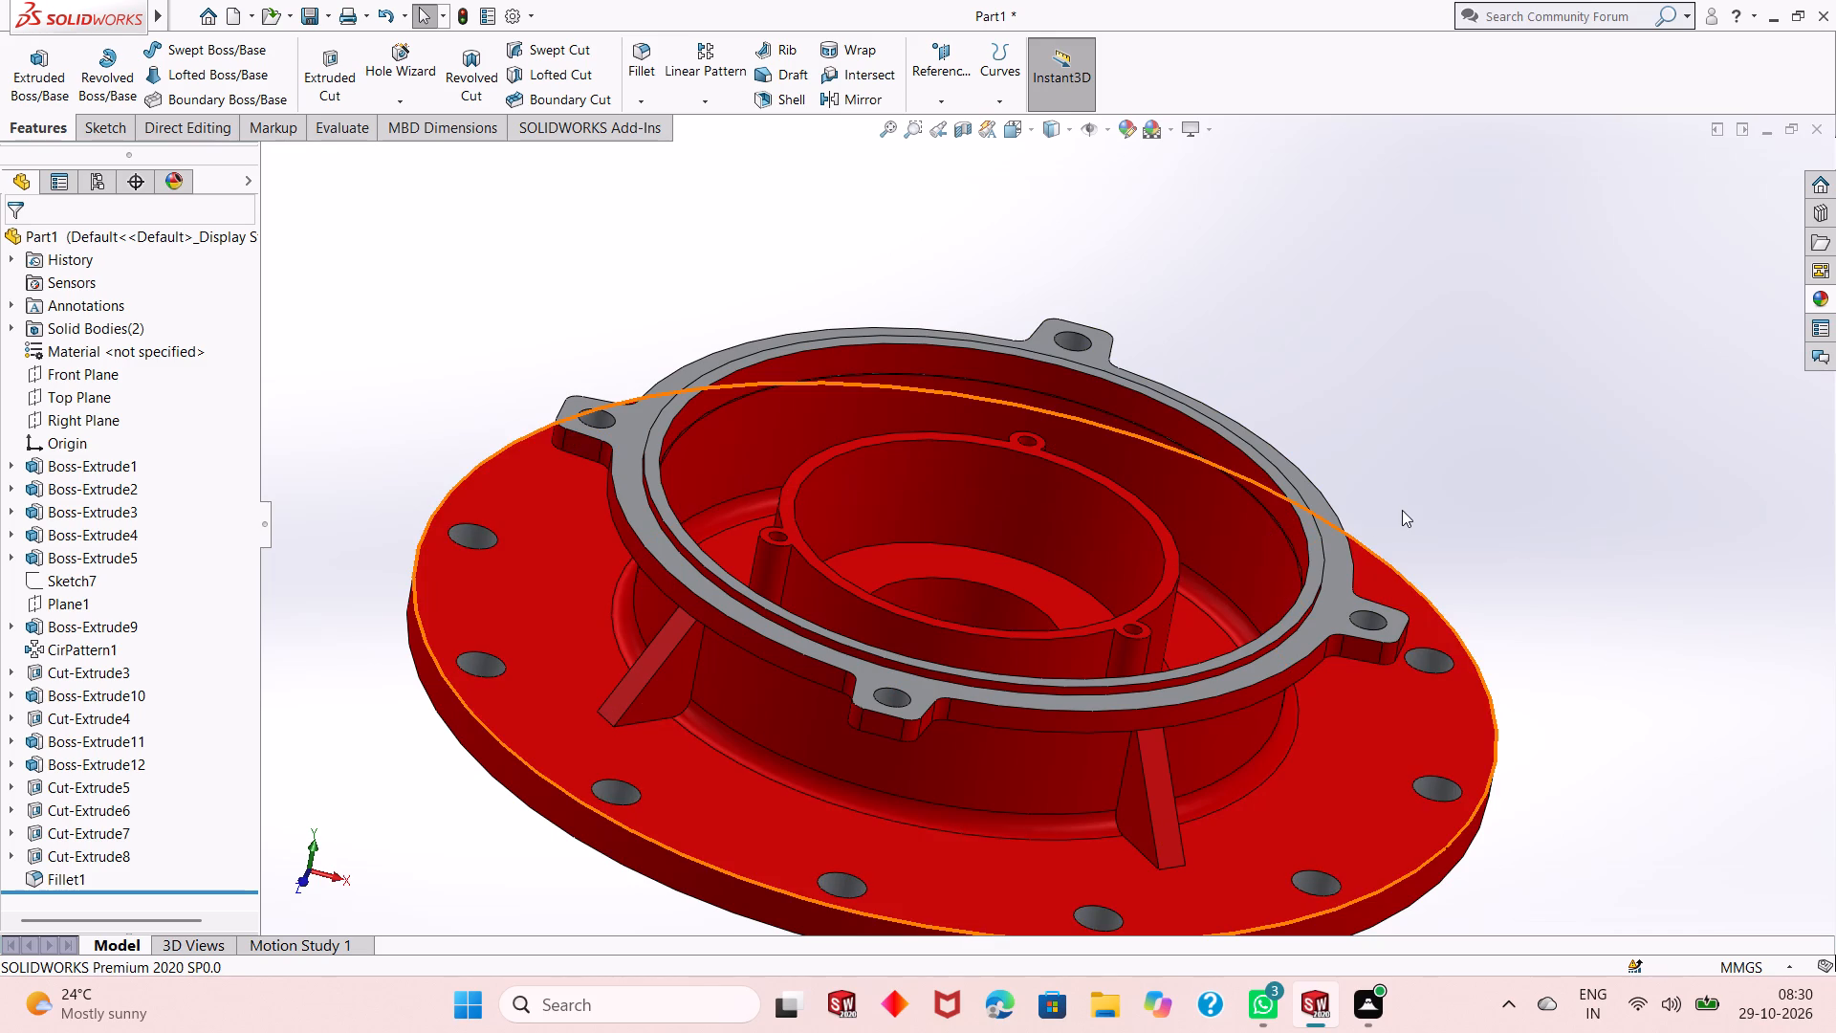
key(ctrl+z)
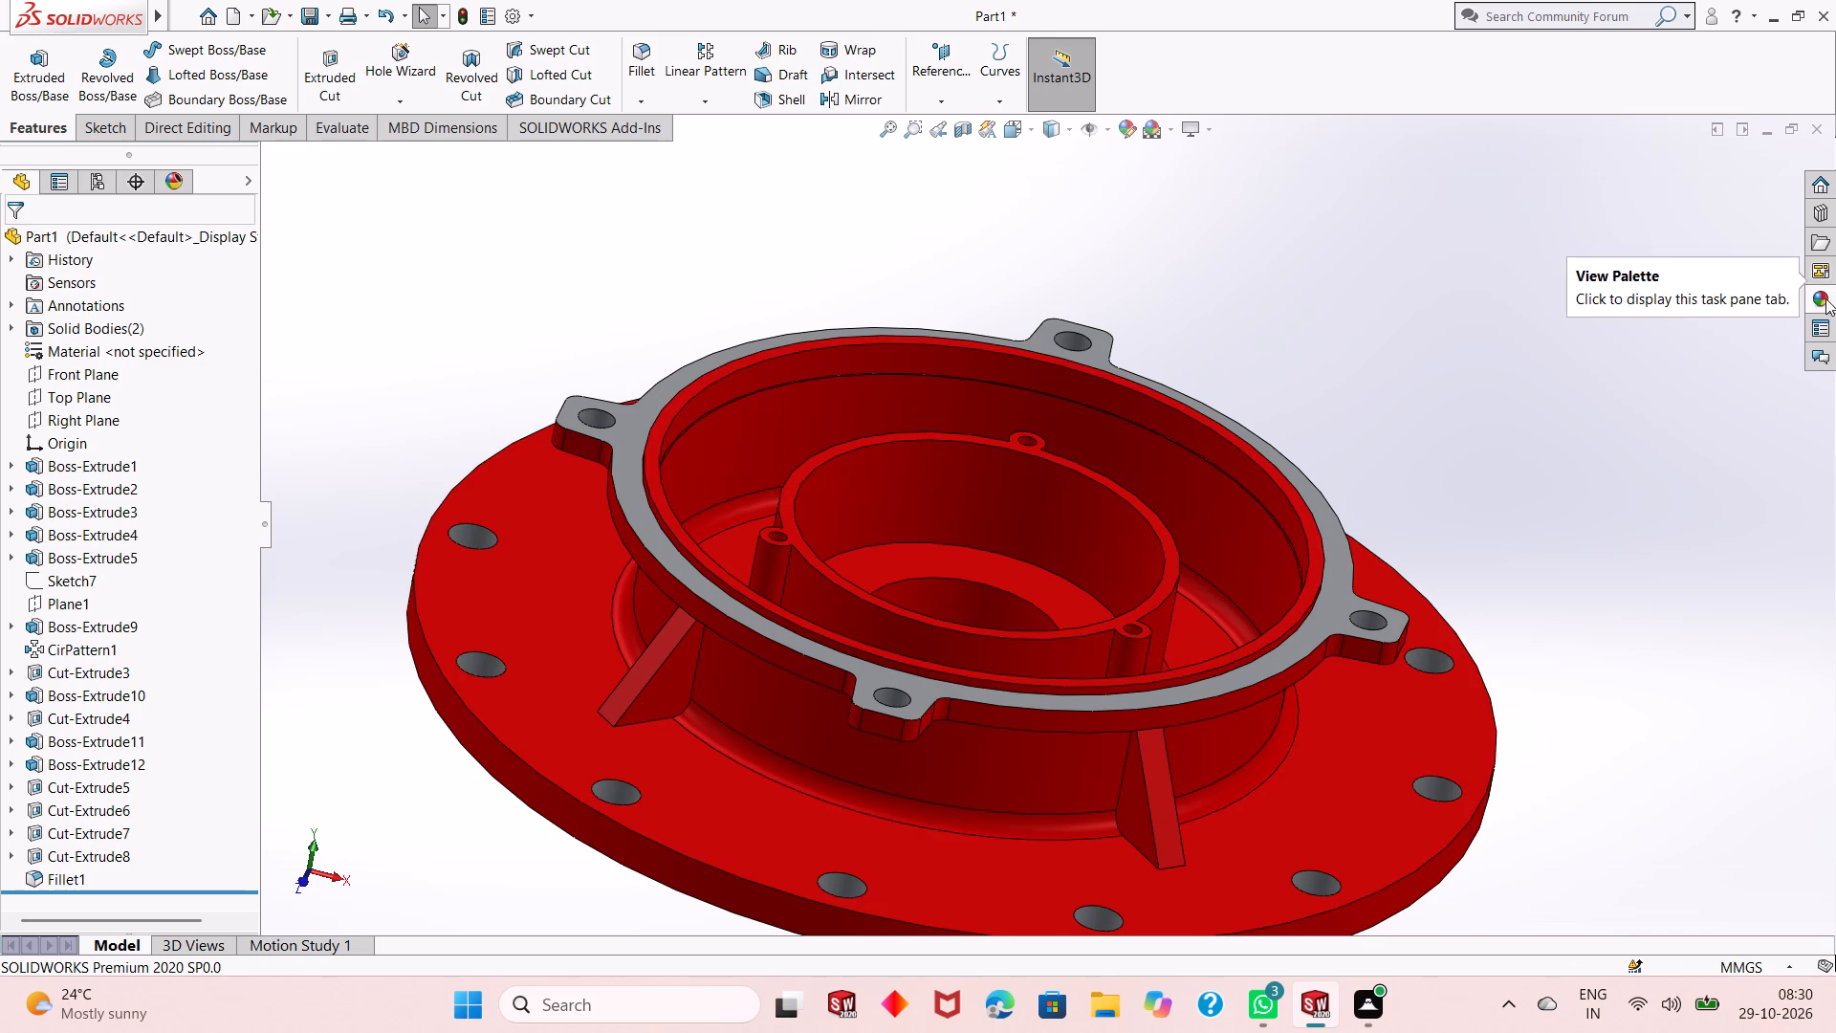
Apply the chromium plate appearance to the whole extruded feature of the raised lip on the toothed ring.
click(1825, 298)
drag(1698, 526, 1298, 618)
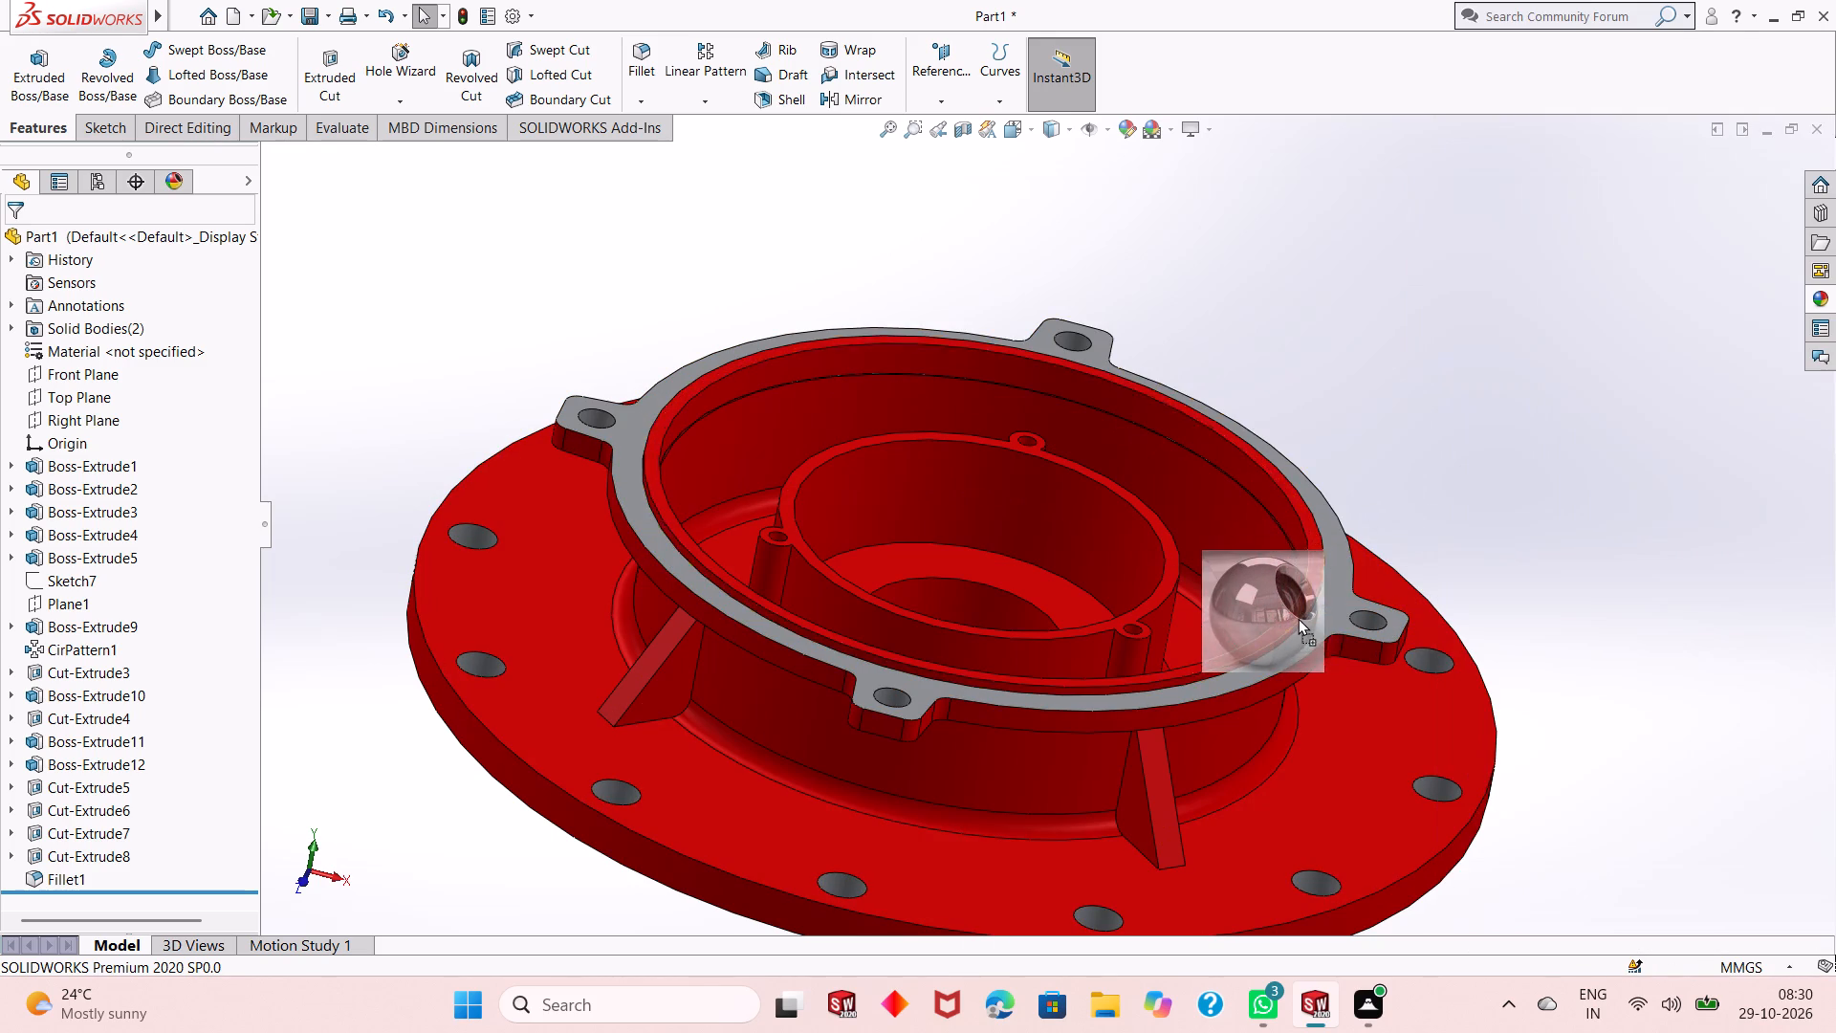
drag(1298, 618, 1287, 622)
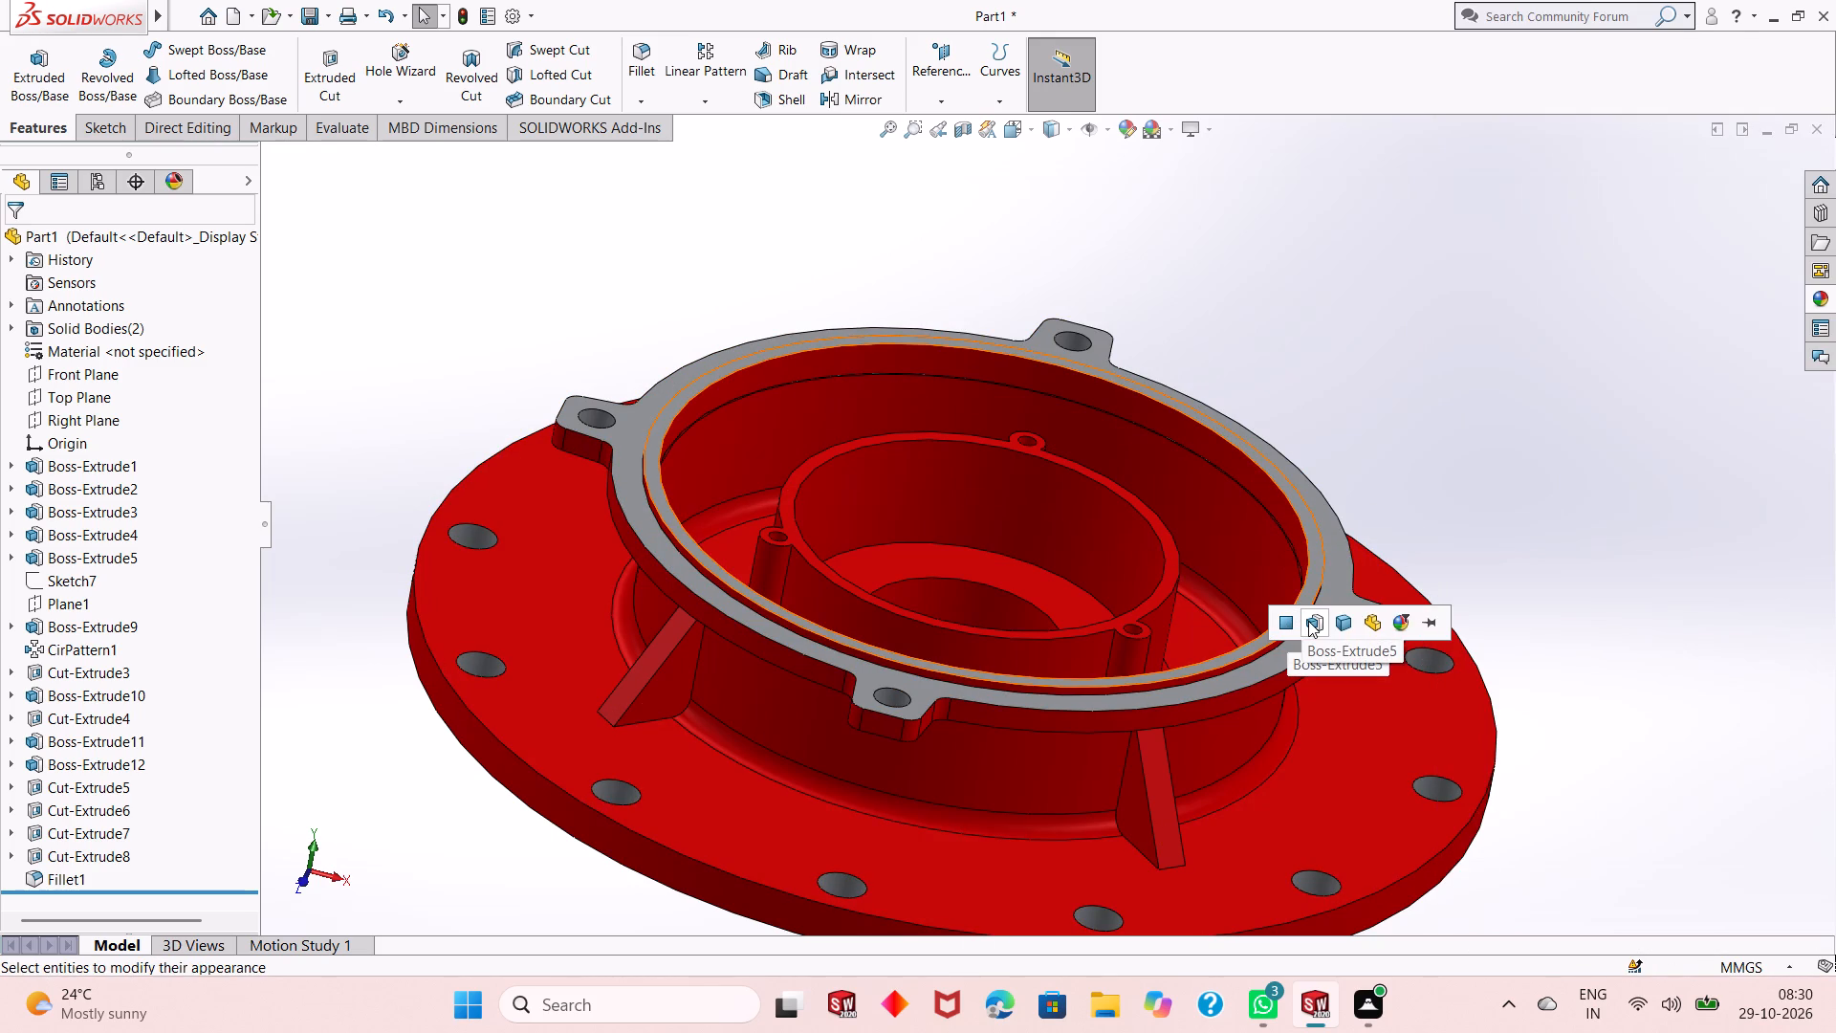
click(1308, 621)
Apply the chromium plate appearance to the toothed ring's whole extruded feature, including its inner and outer sides.
middle_drag(1177, 613, 1216, 700)
middle_drag(1216, 700, 1186, 659)
scroll(1186, 649, down, 1)
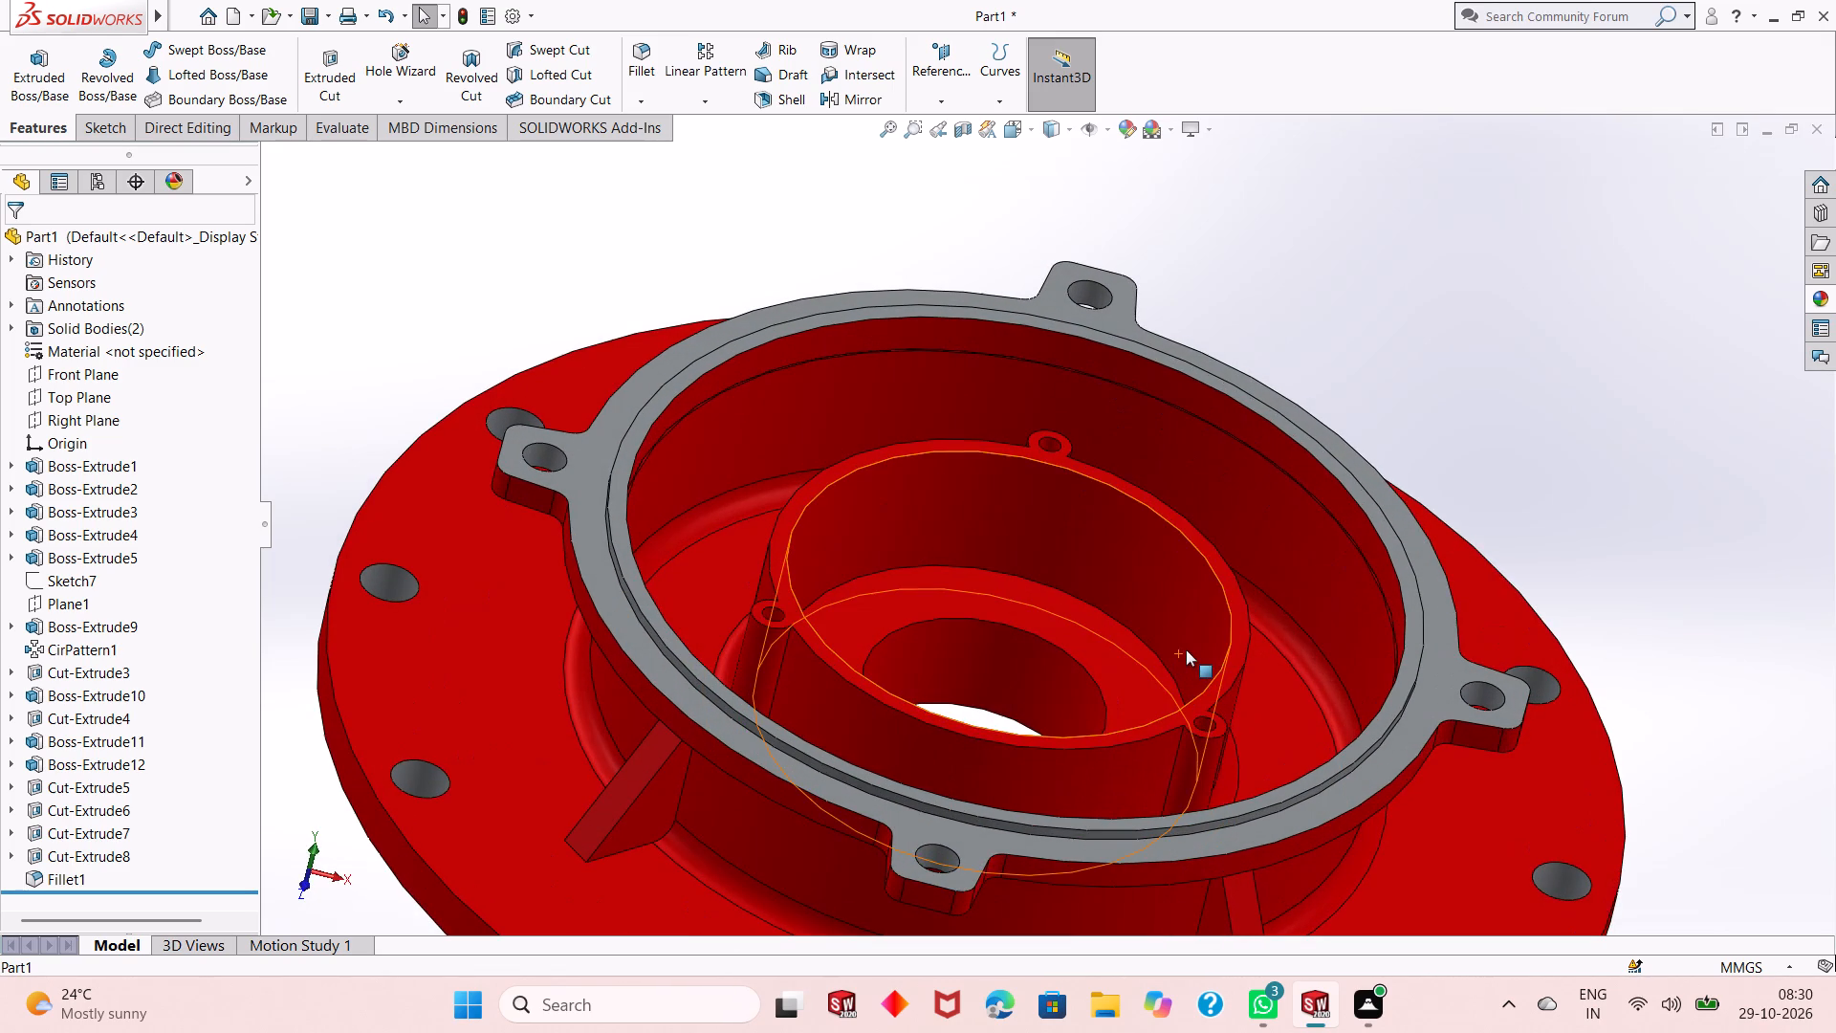
click(1815, 300)
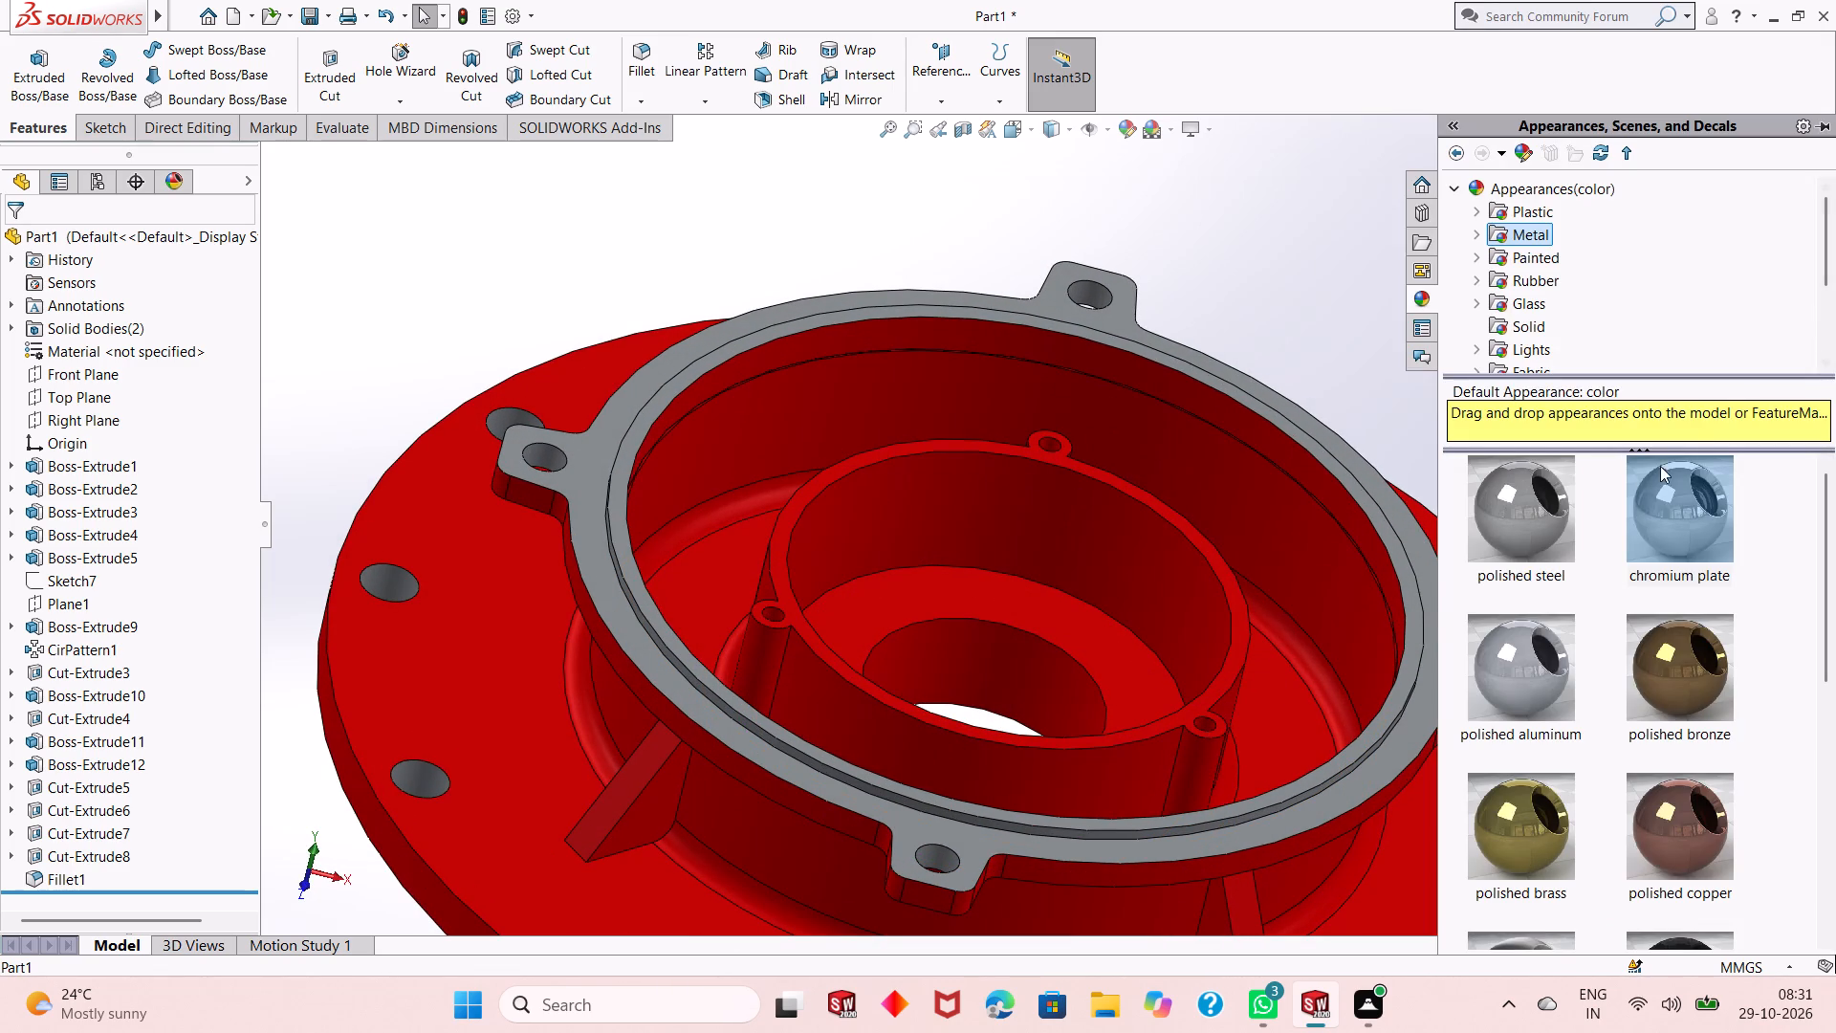
drag(1677, 538, 1293, 507)
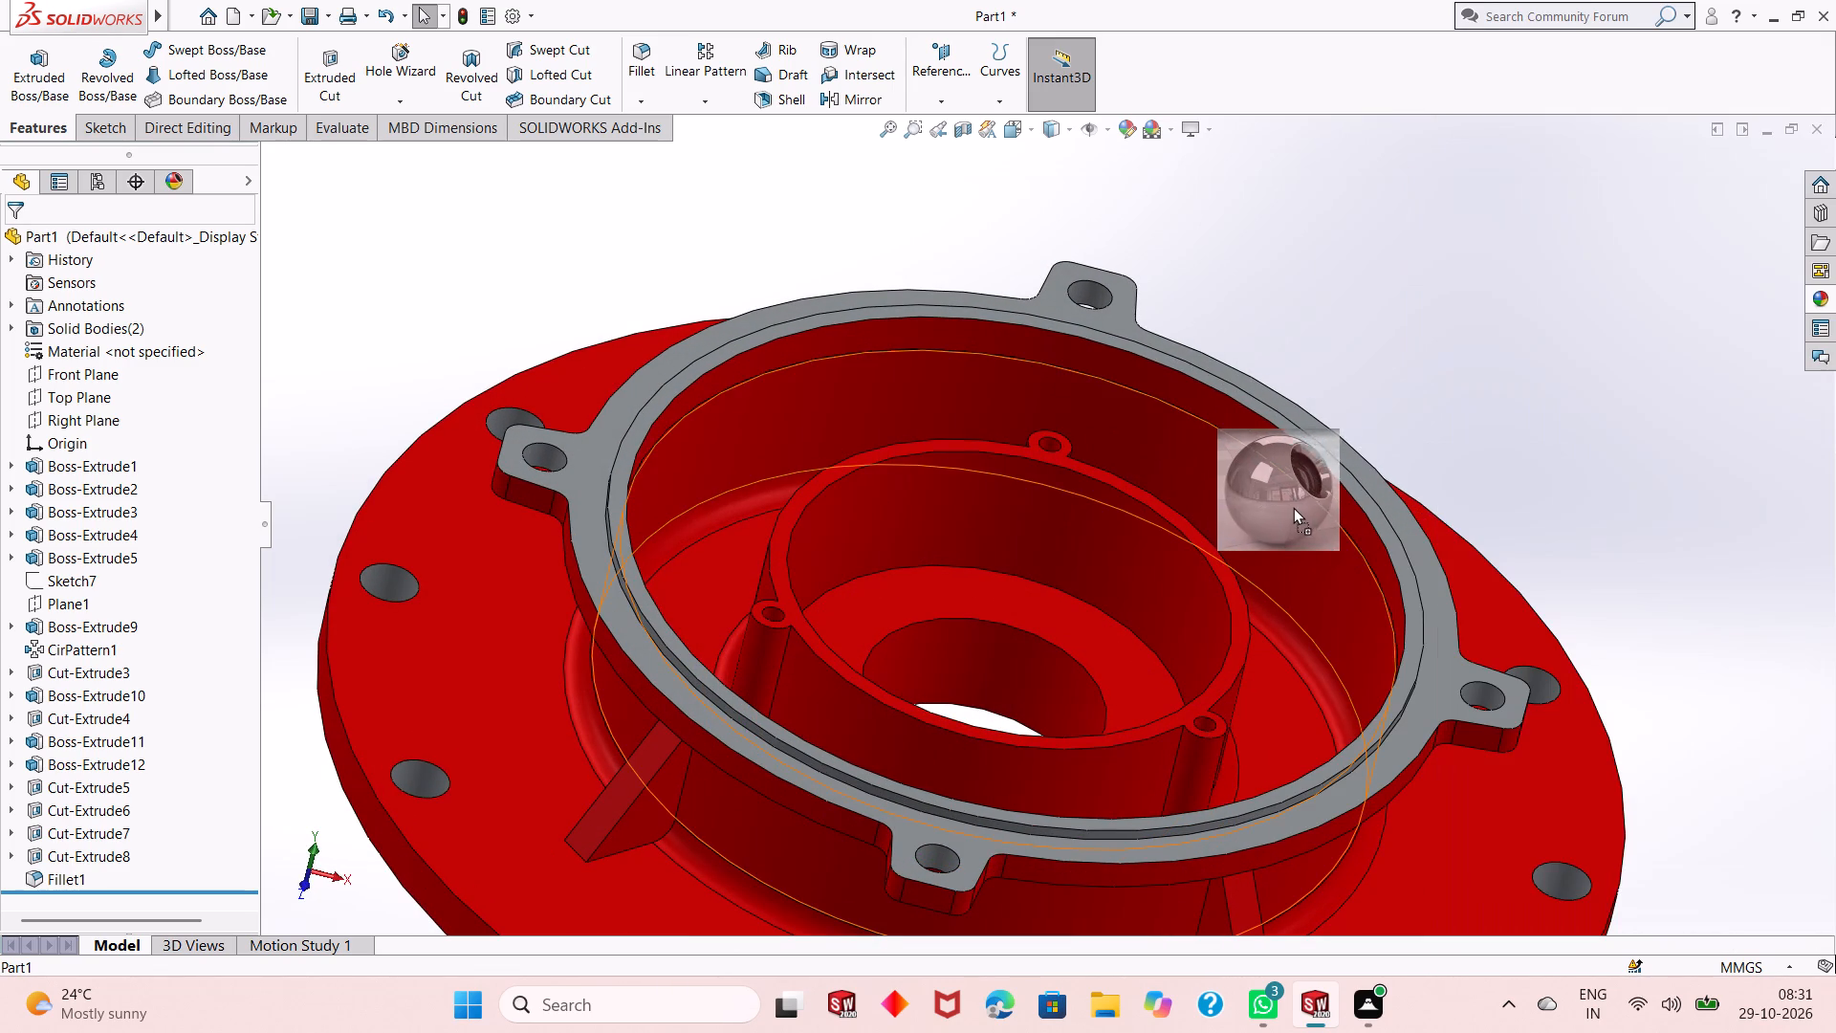
drag(1293, 507, 1319, 490)
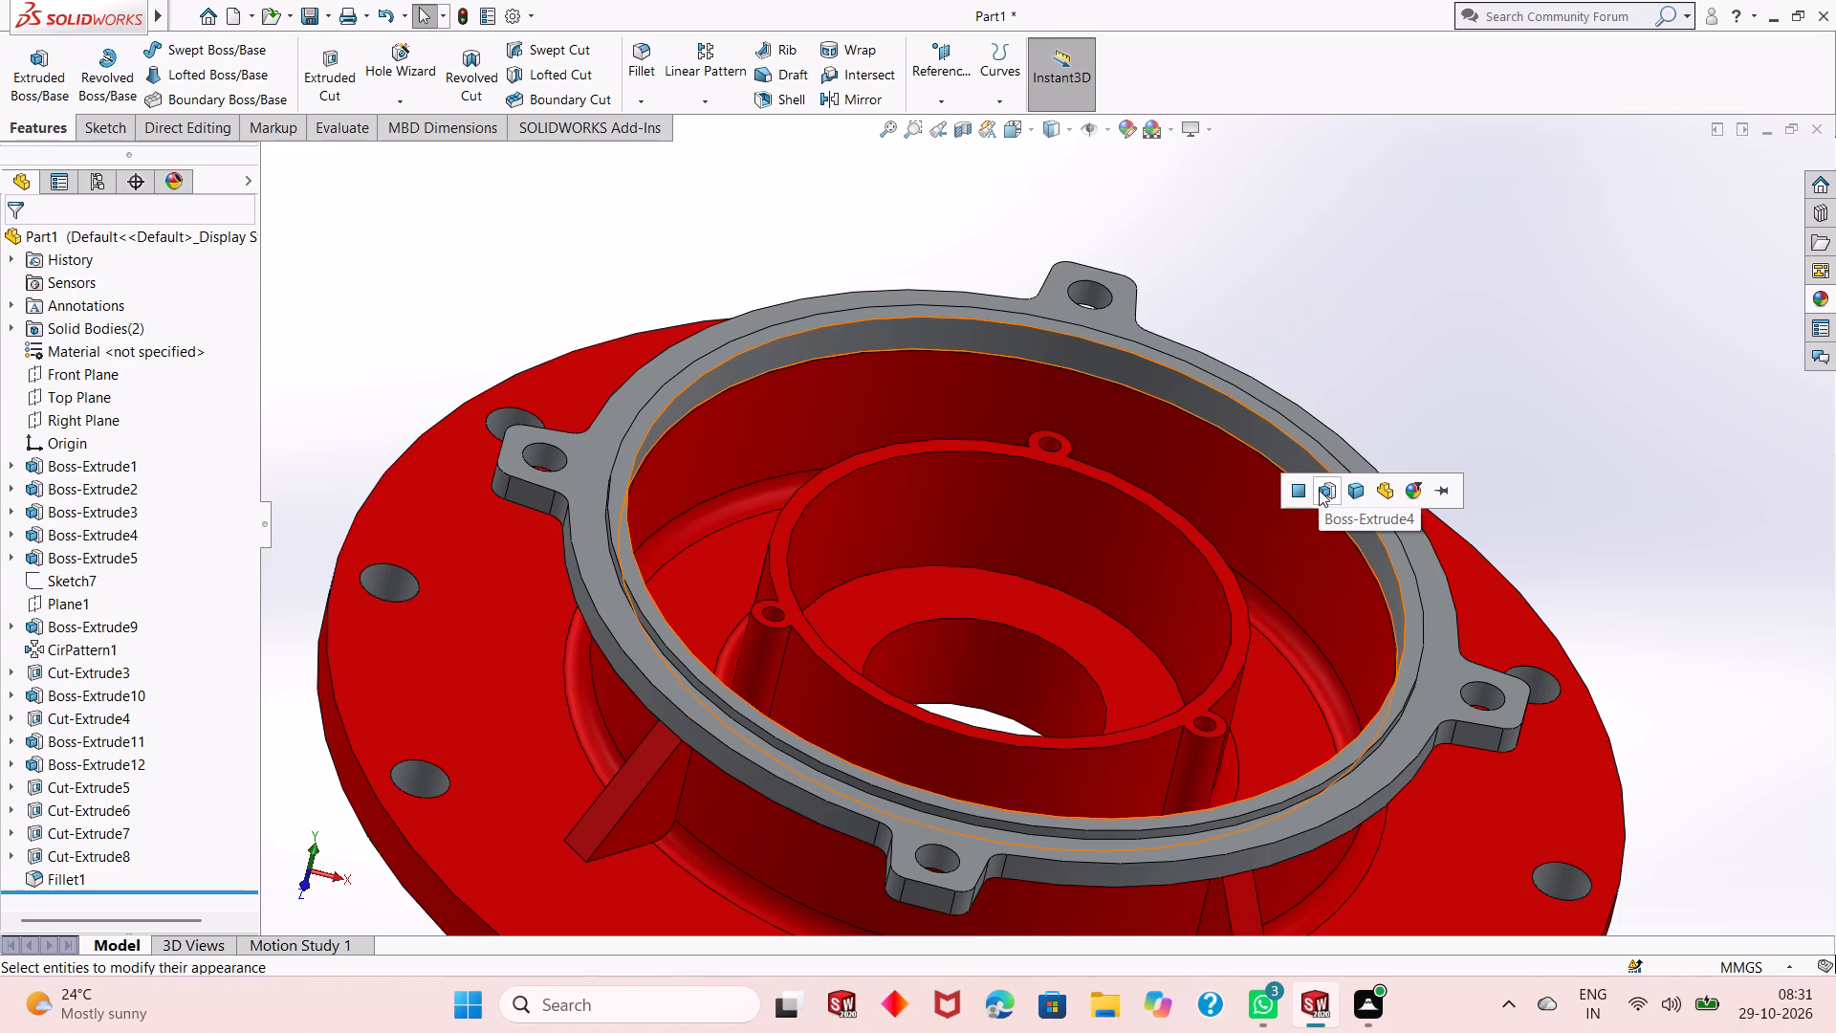
click(1319, 490)
Apply the chromium plate appearance to the recess cut feature, covering the inner wall and floor.
click(1822, 302)
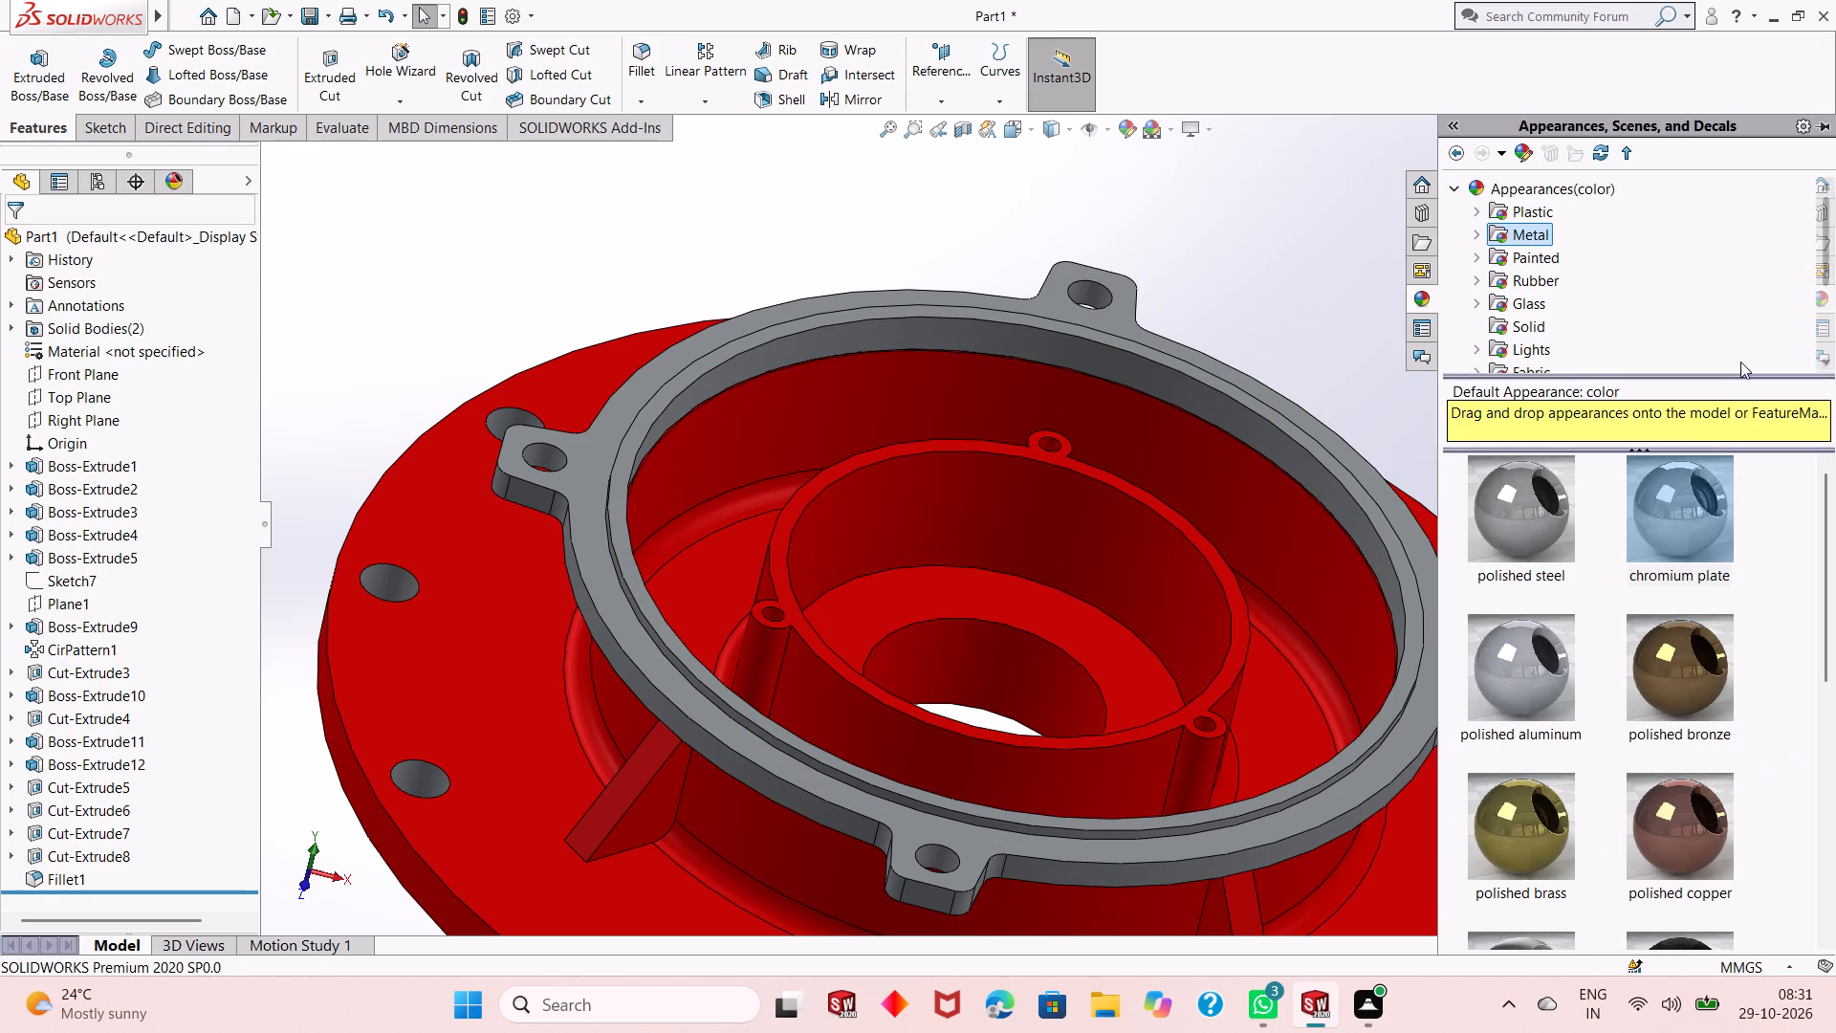
drag(1690, 508, 1301, 544)
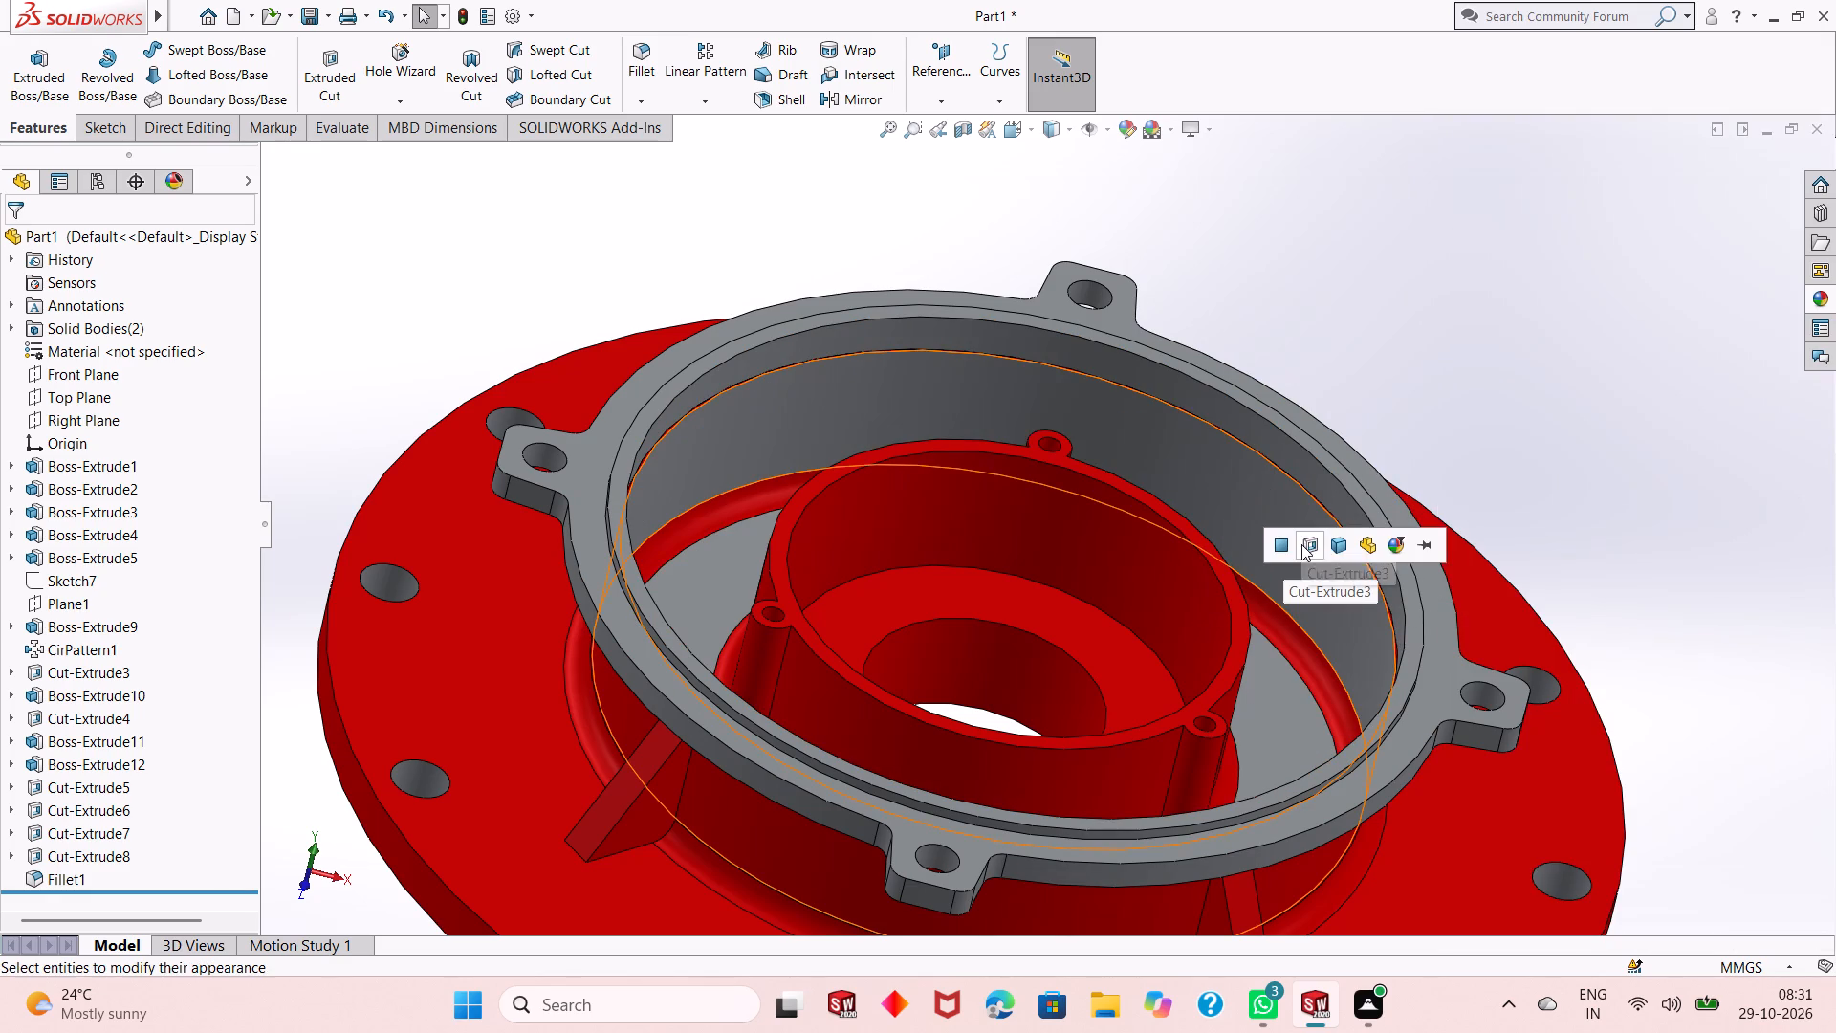
click(1314, 538)
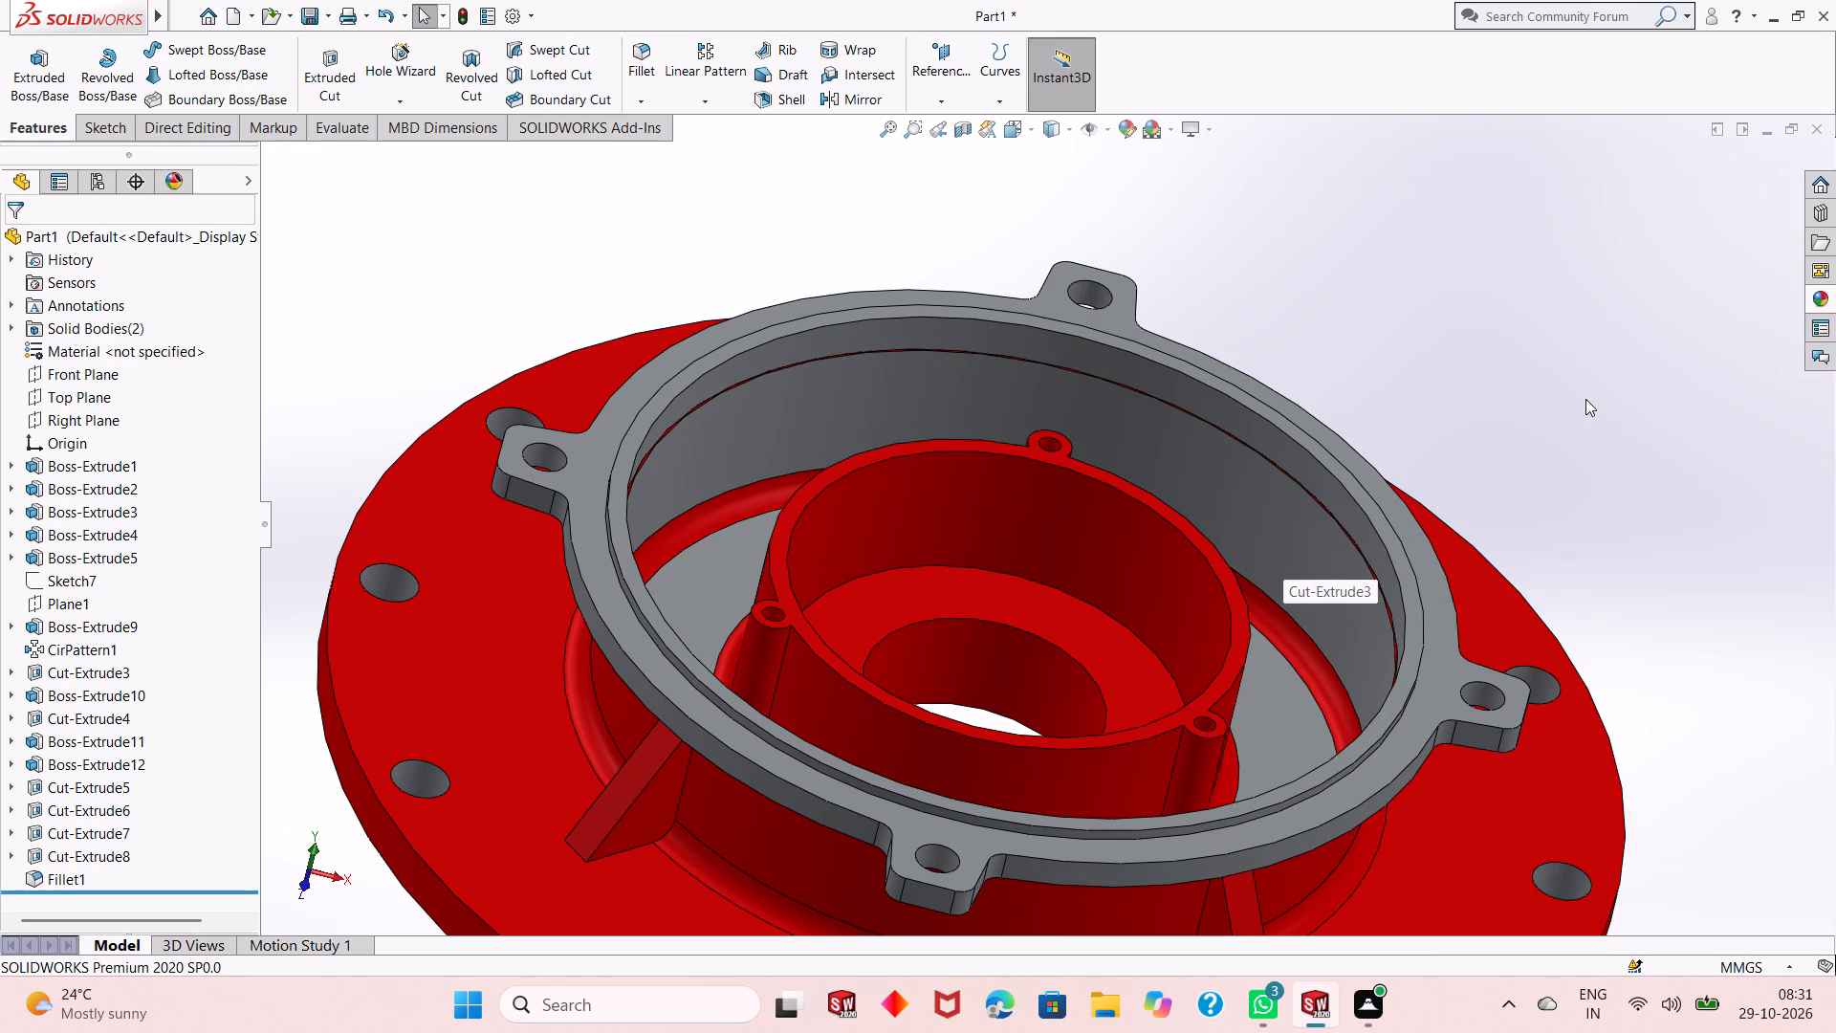
Apply the chromium plate appearance to the outer wall's extruded feature, picked at the thin red ledge beneath the toothed ring.
scroll(1348, 547, down, 2)
click(1808, 299)
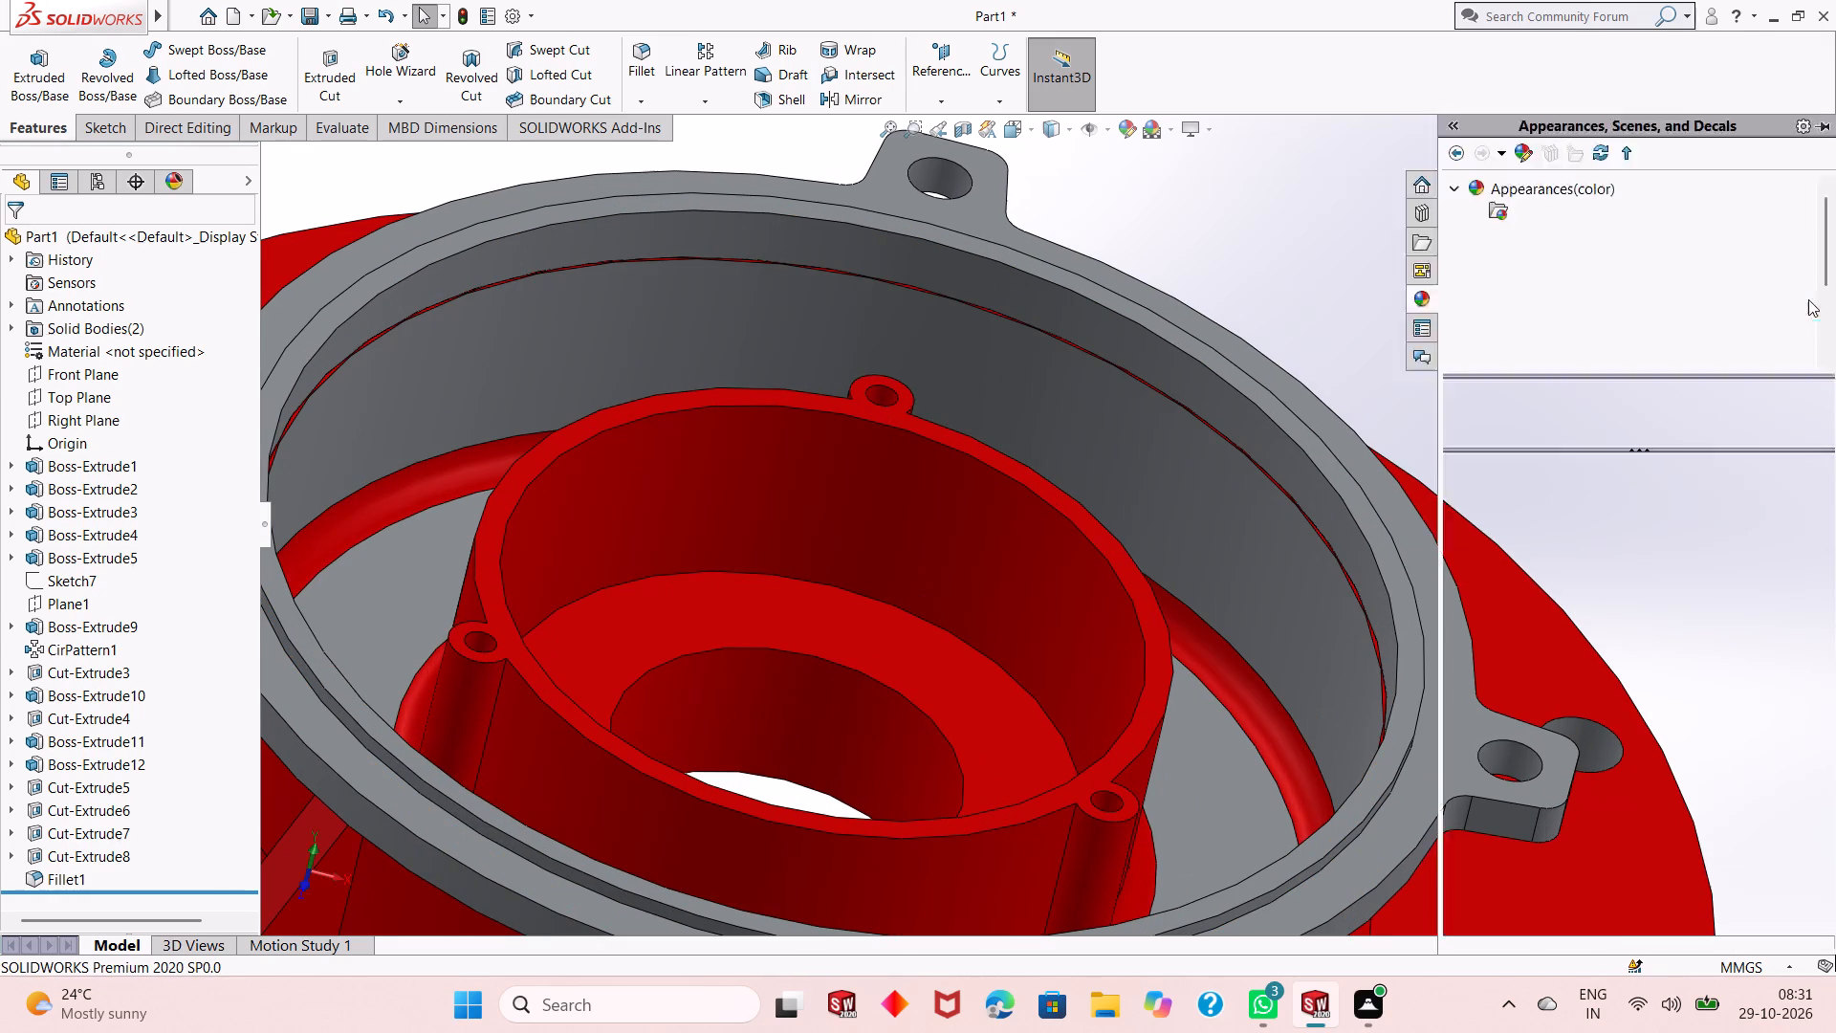
drag(1657, 519, 1362, 593)
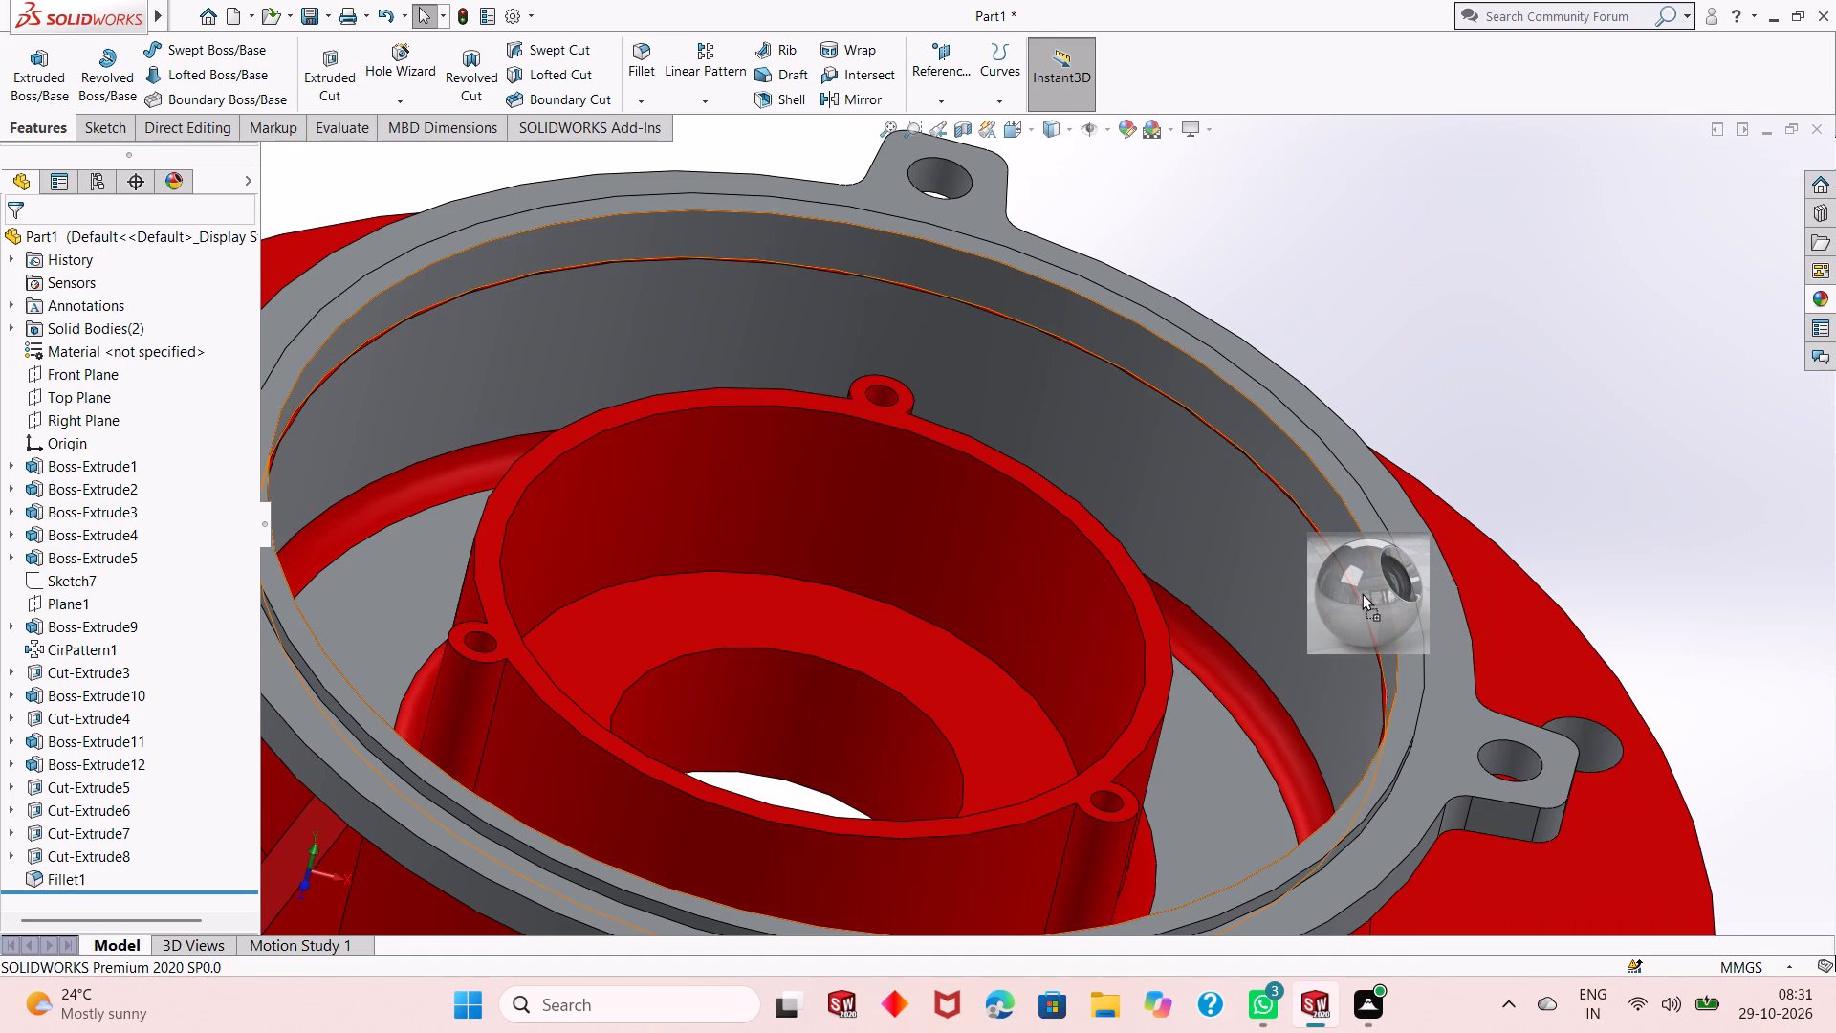
drag(1362, 593, 1359, 595)
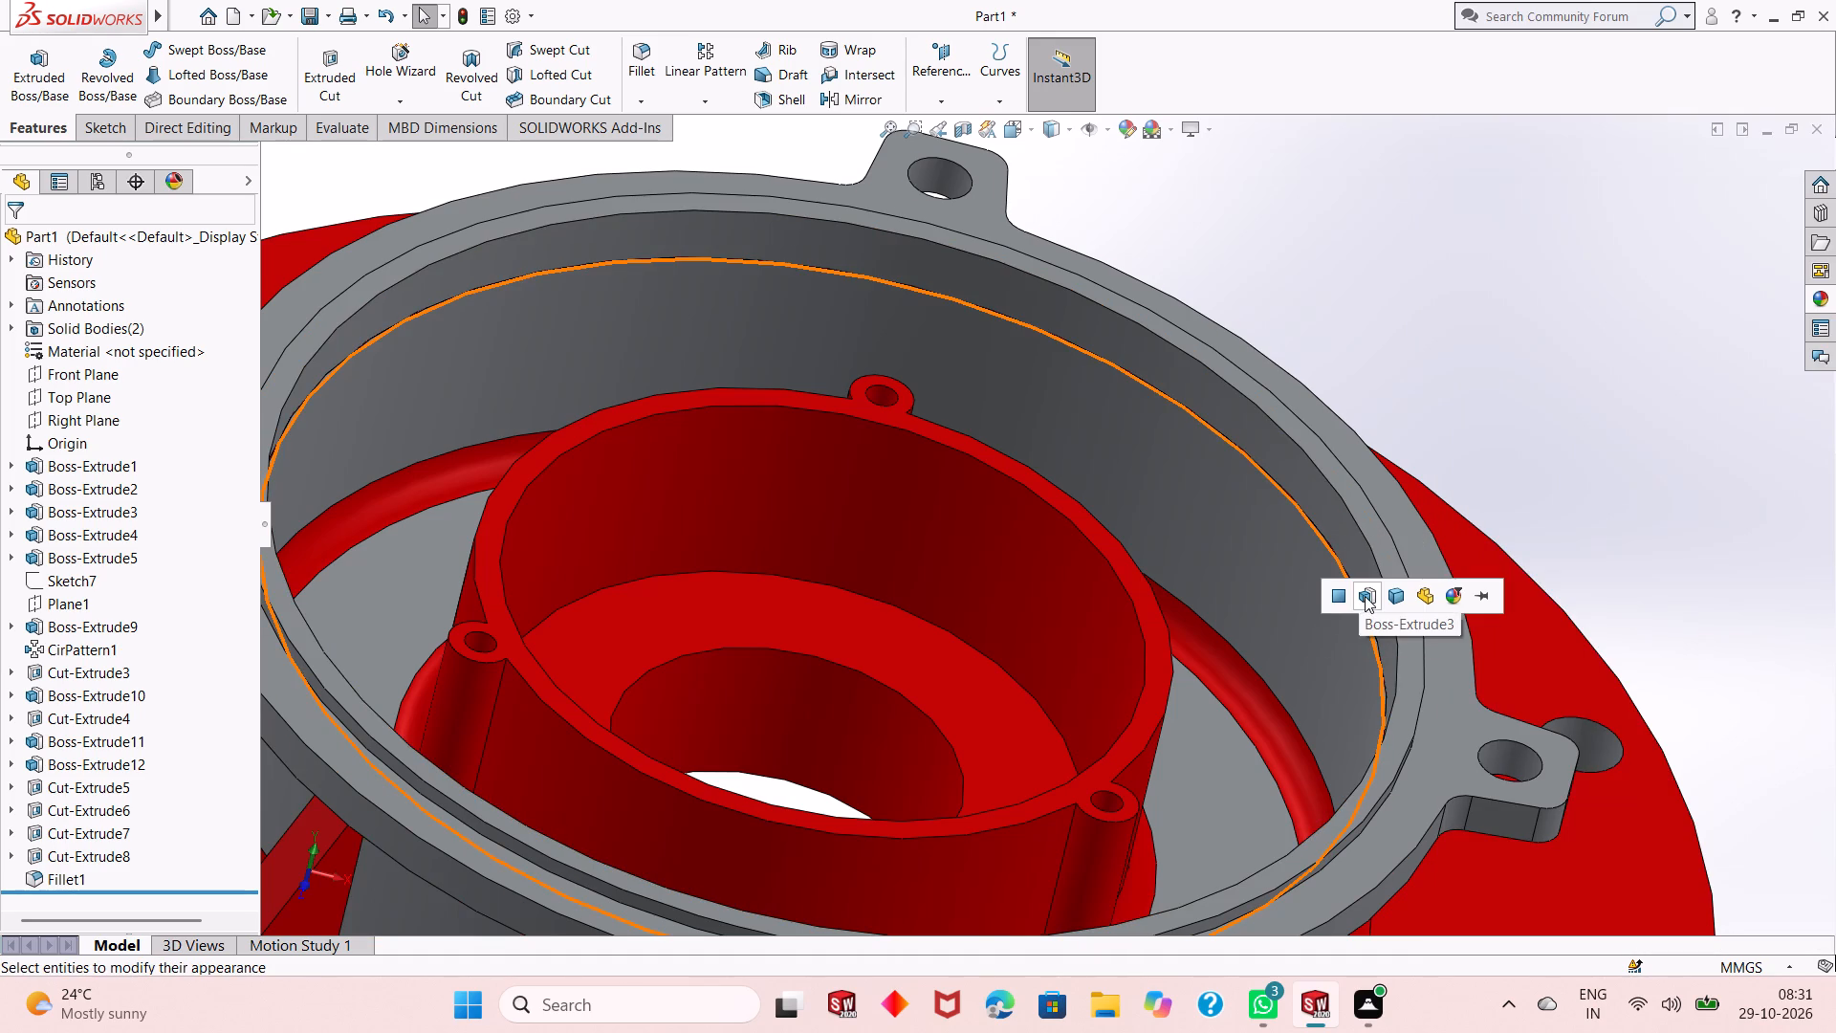
click(1365, 596)
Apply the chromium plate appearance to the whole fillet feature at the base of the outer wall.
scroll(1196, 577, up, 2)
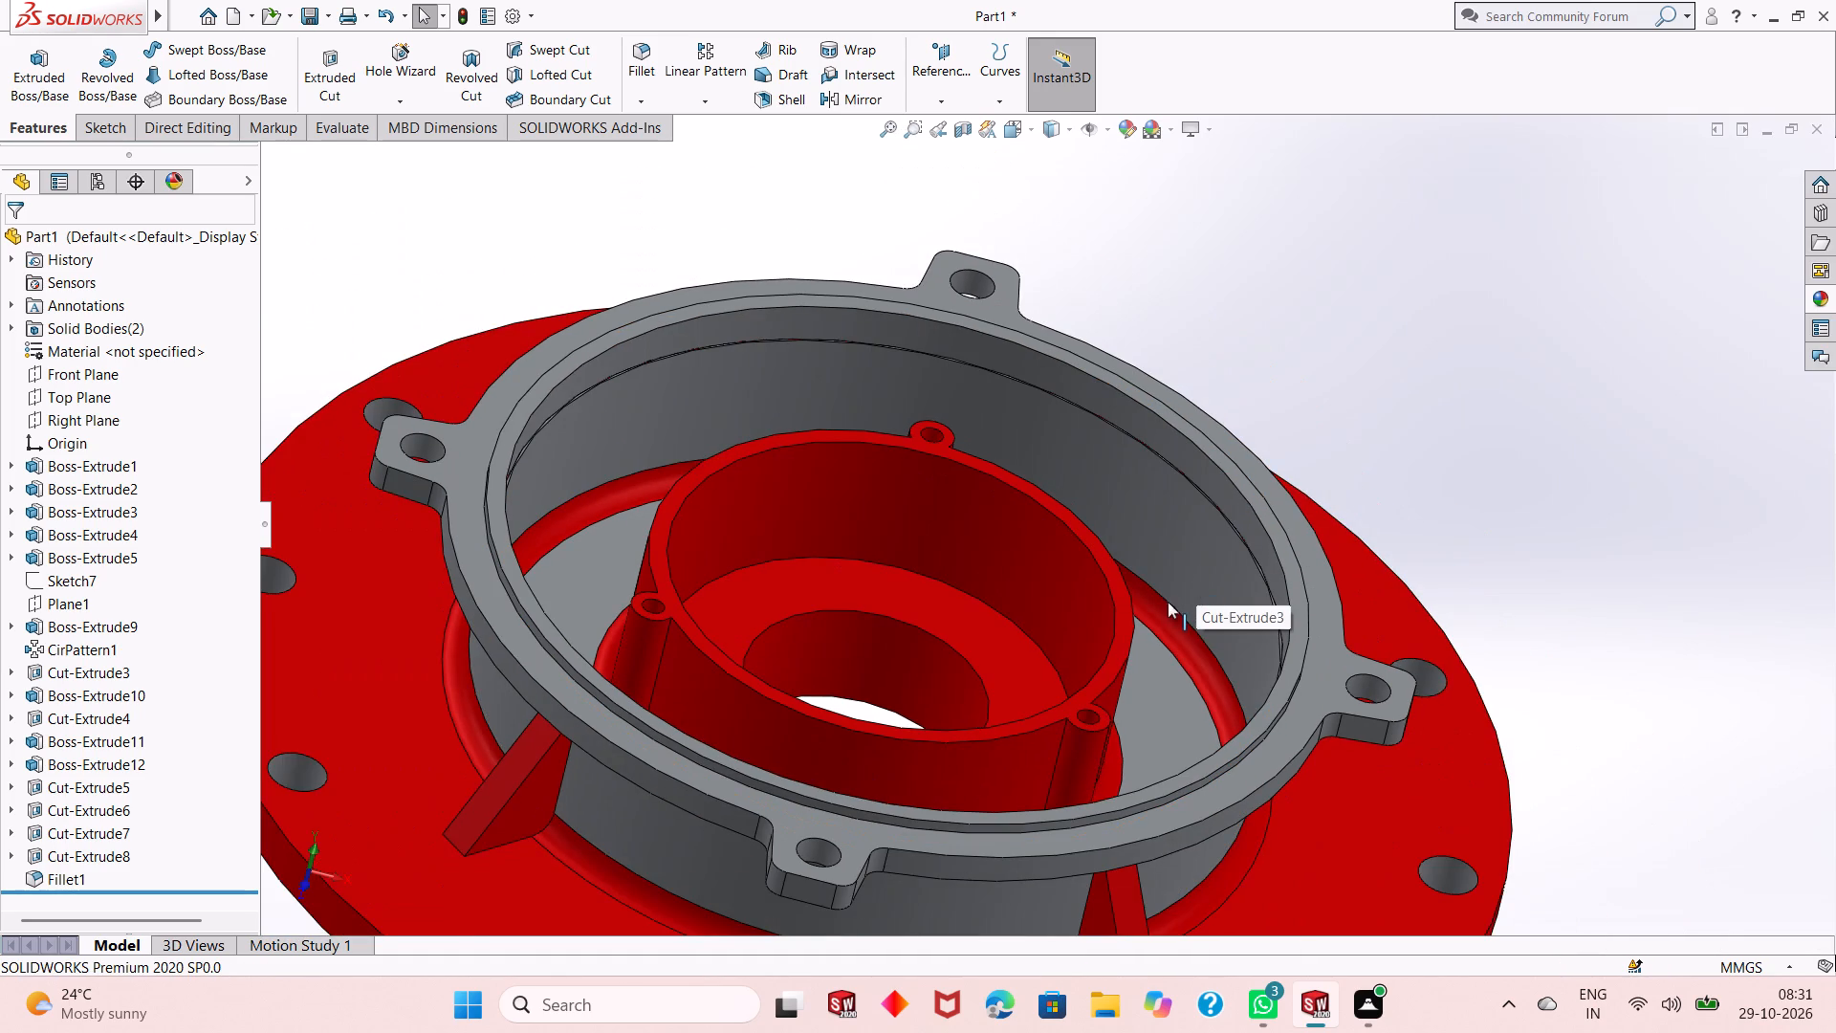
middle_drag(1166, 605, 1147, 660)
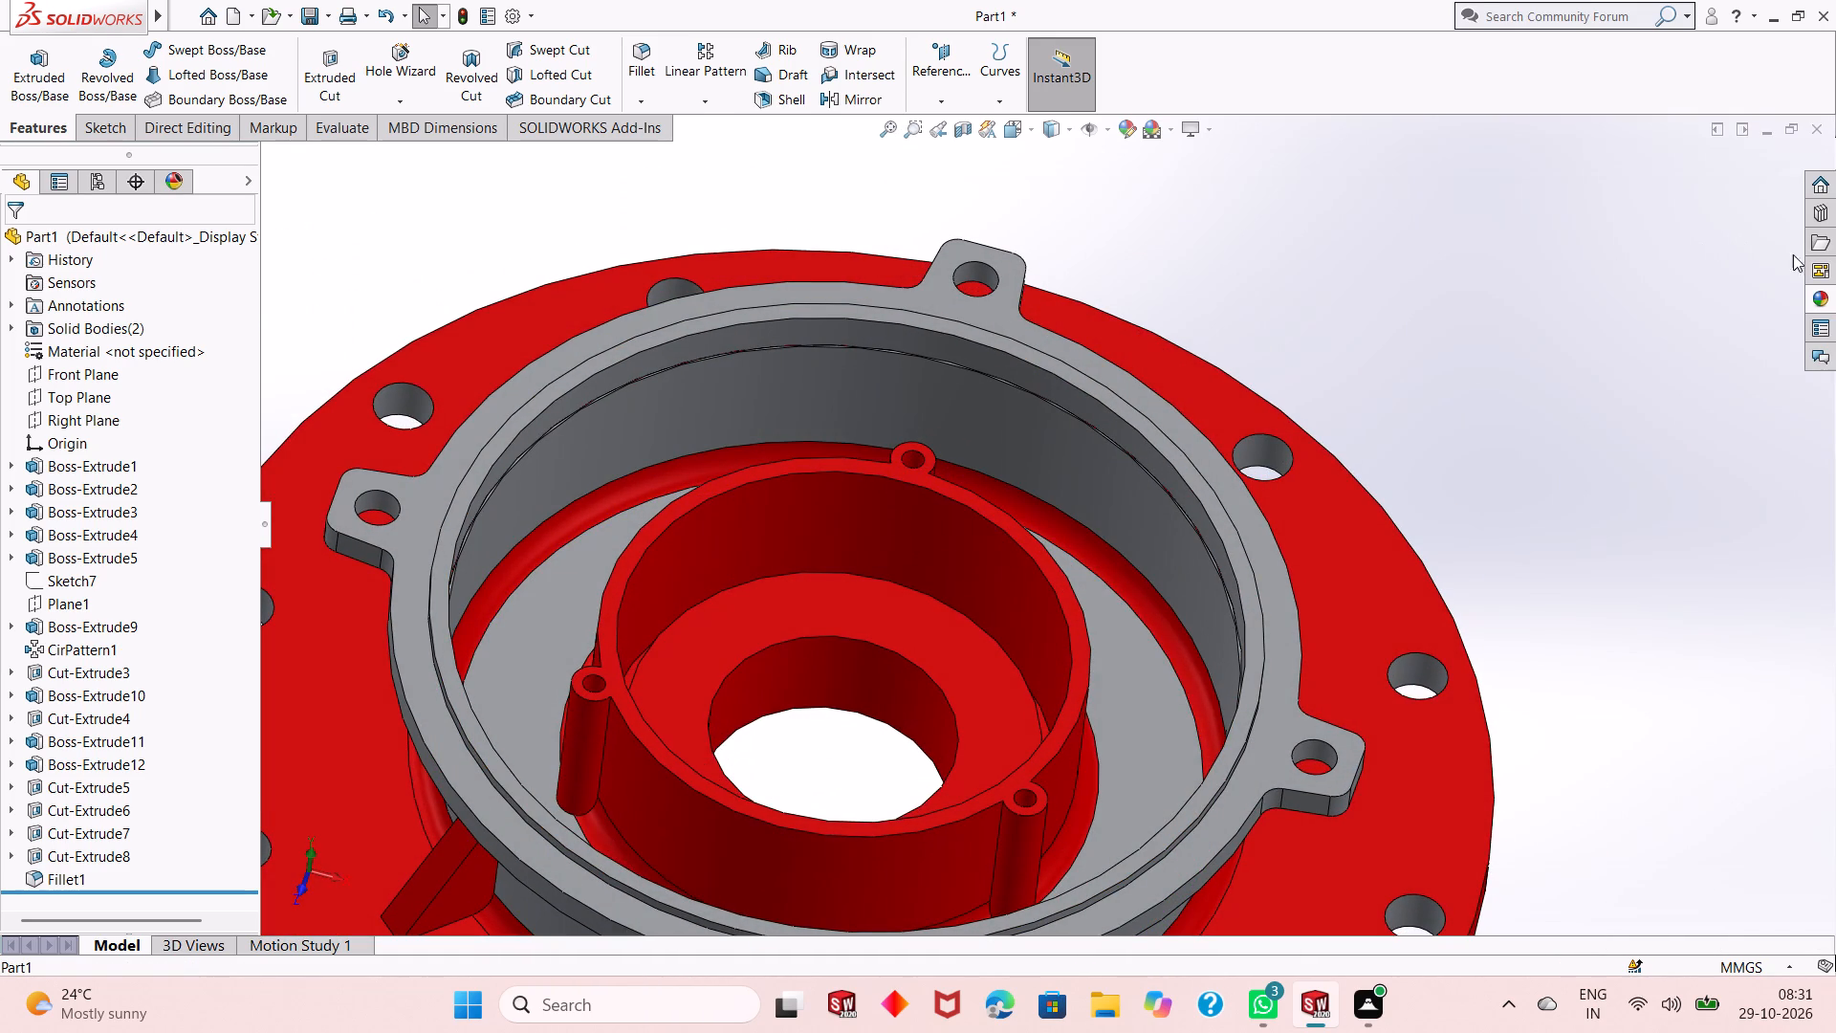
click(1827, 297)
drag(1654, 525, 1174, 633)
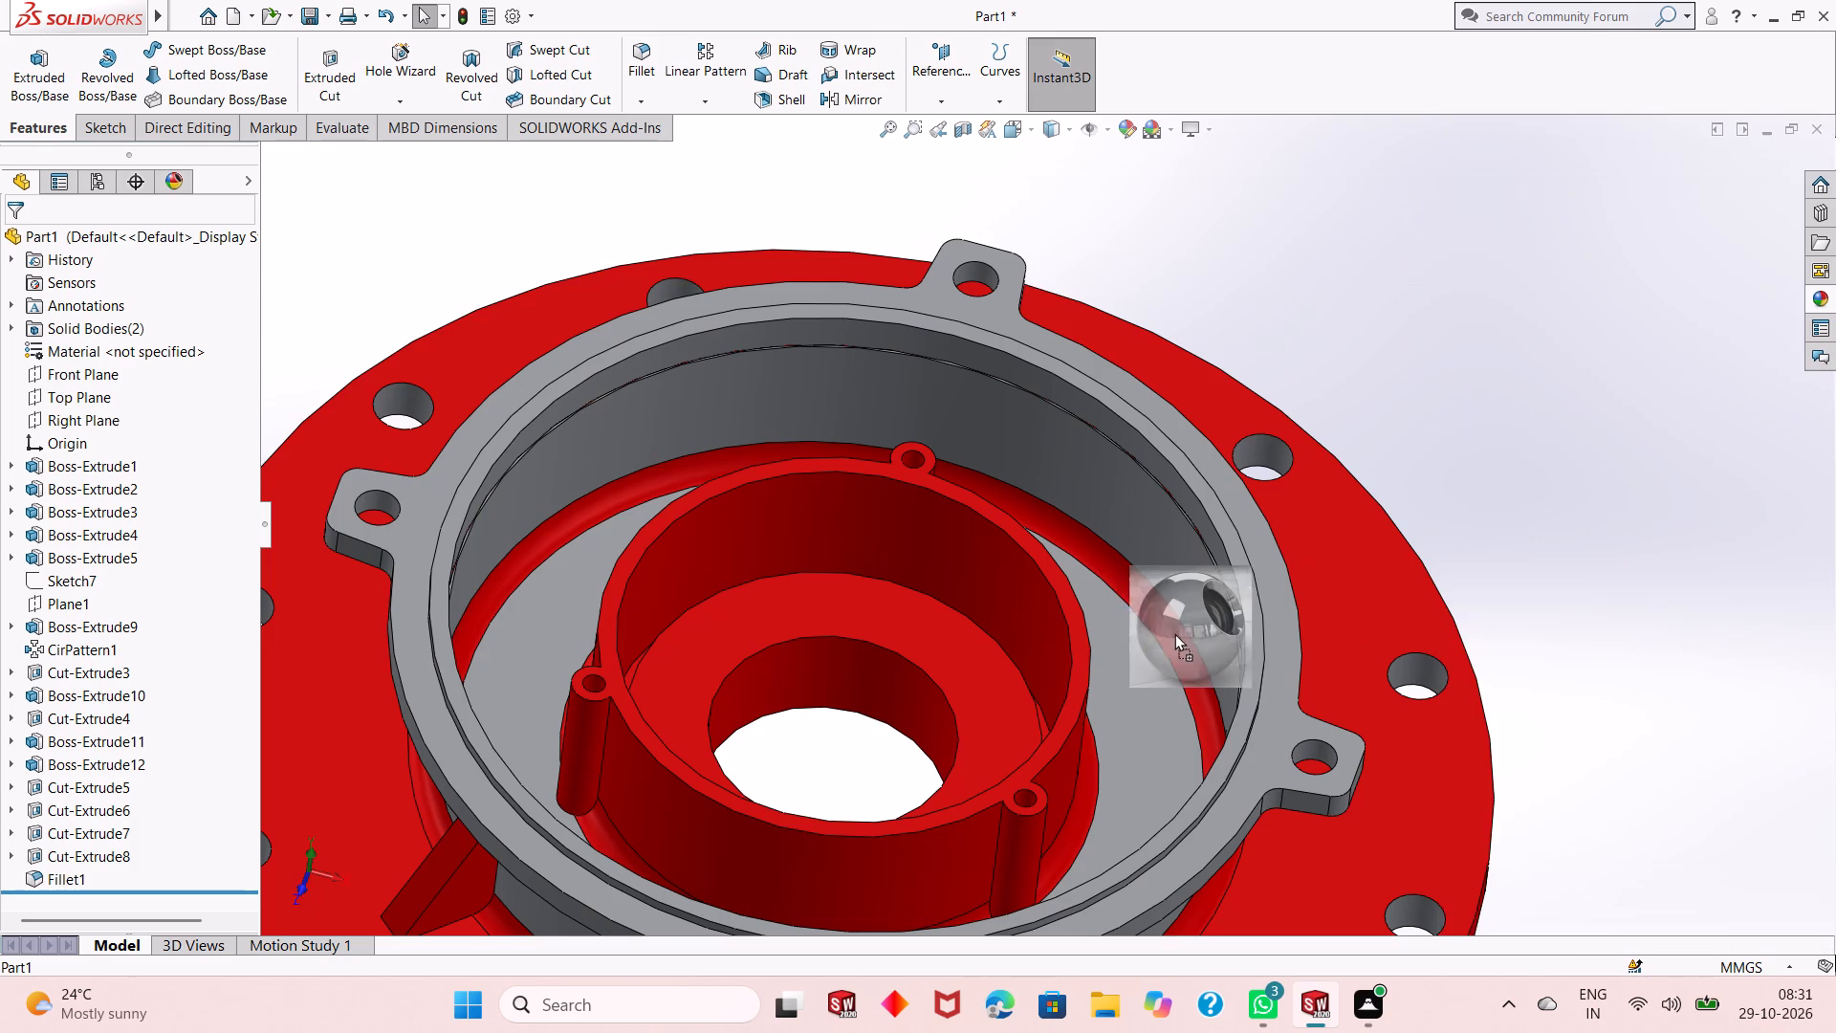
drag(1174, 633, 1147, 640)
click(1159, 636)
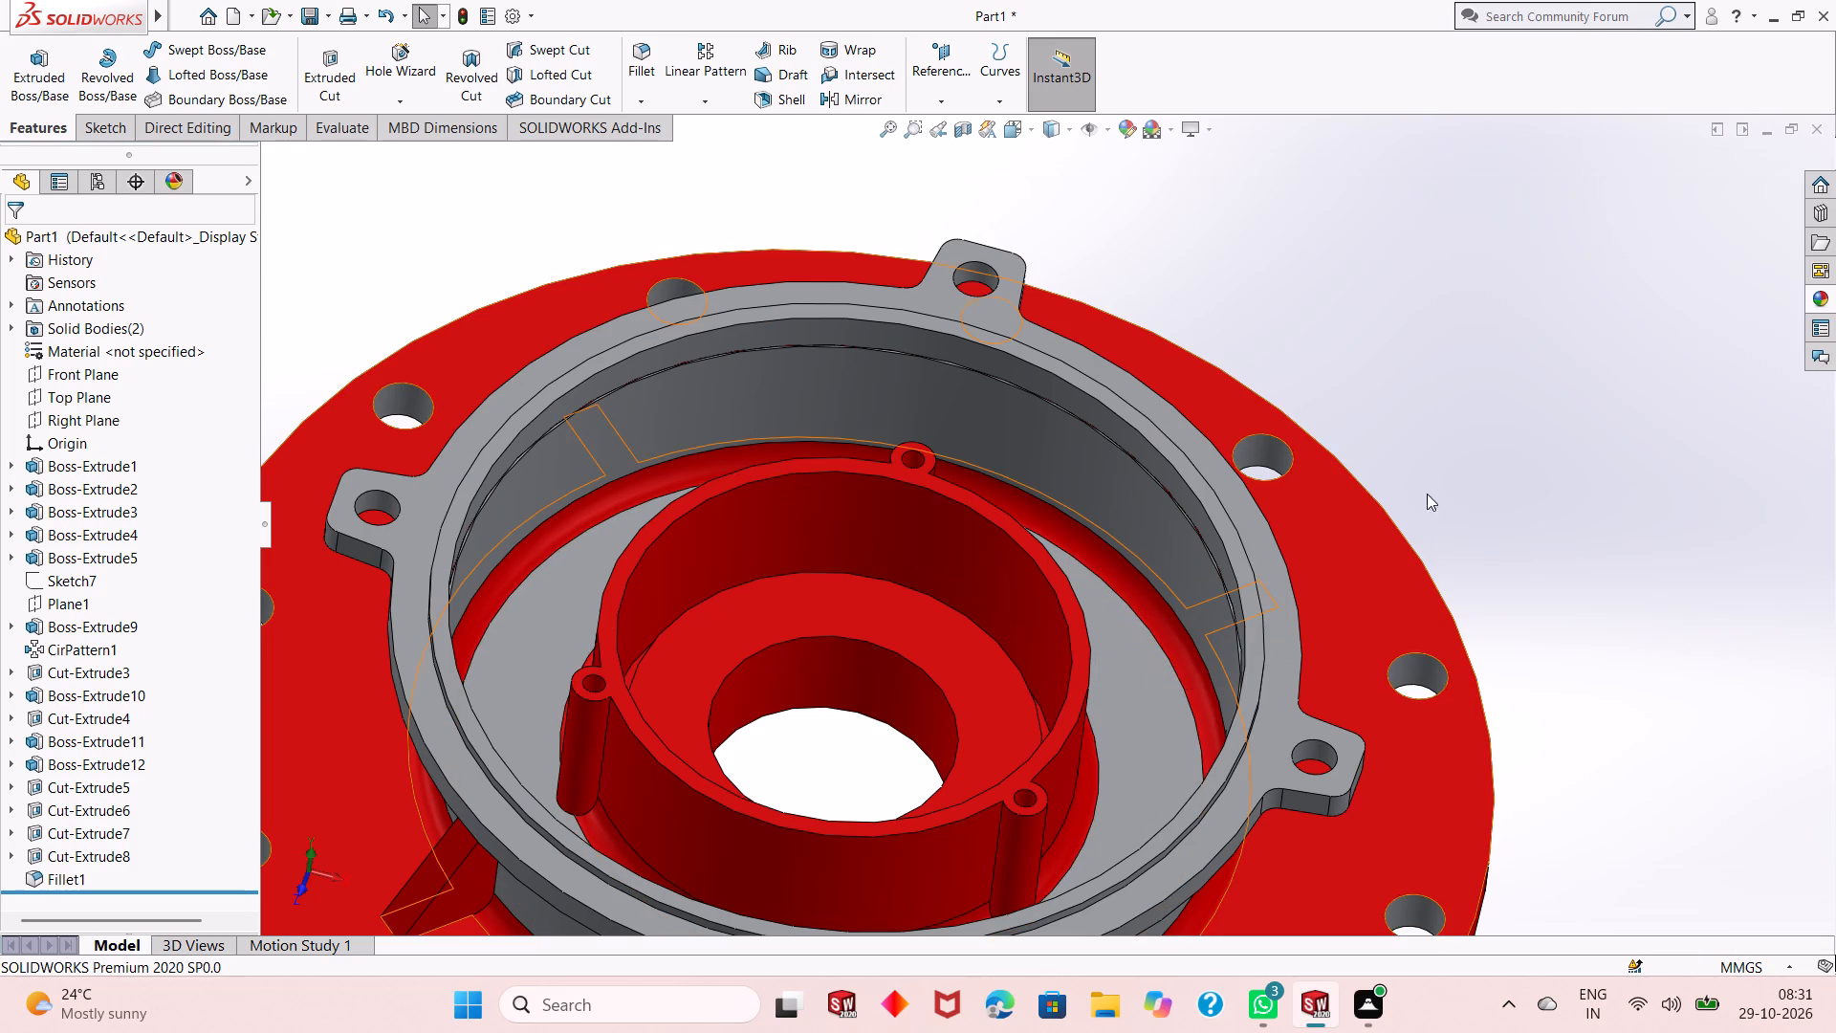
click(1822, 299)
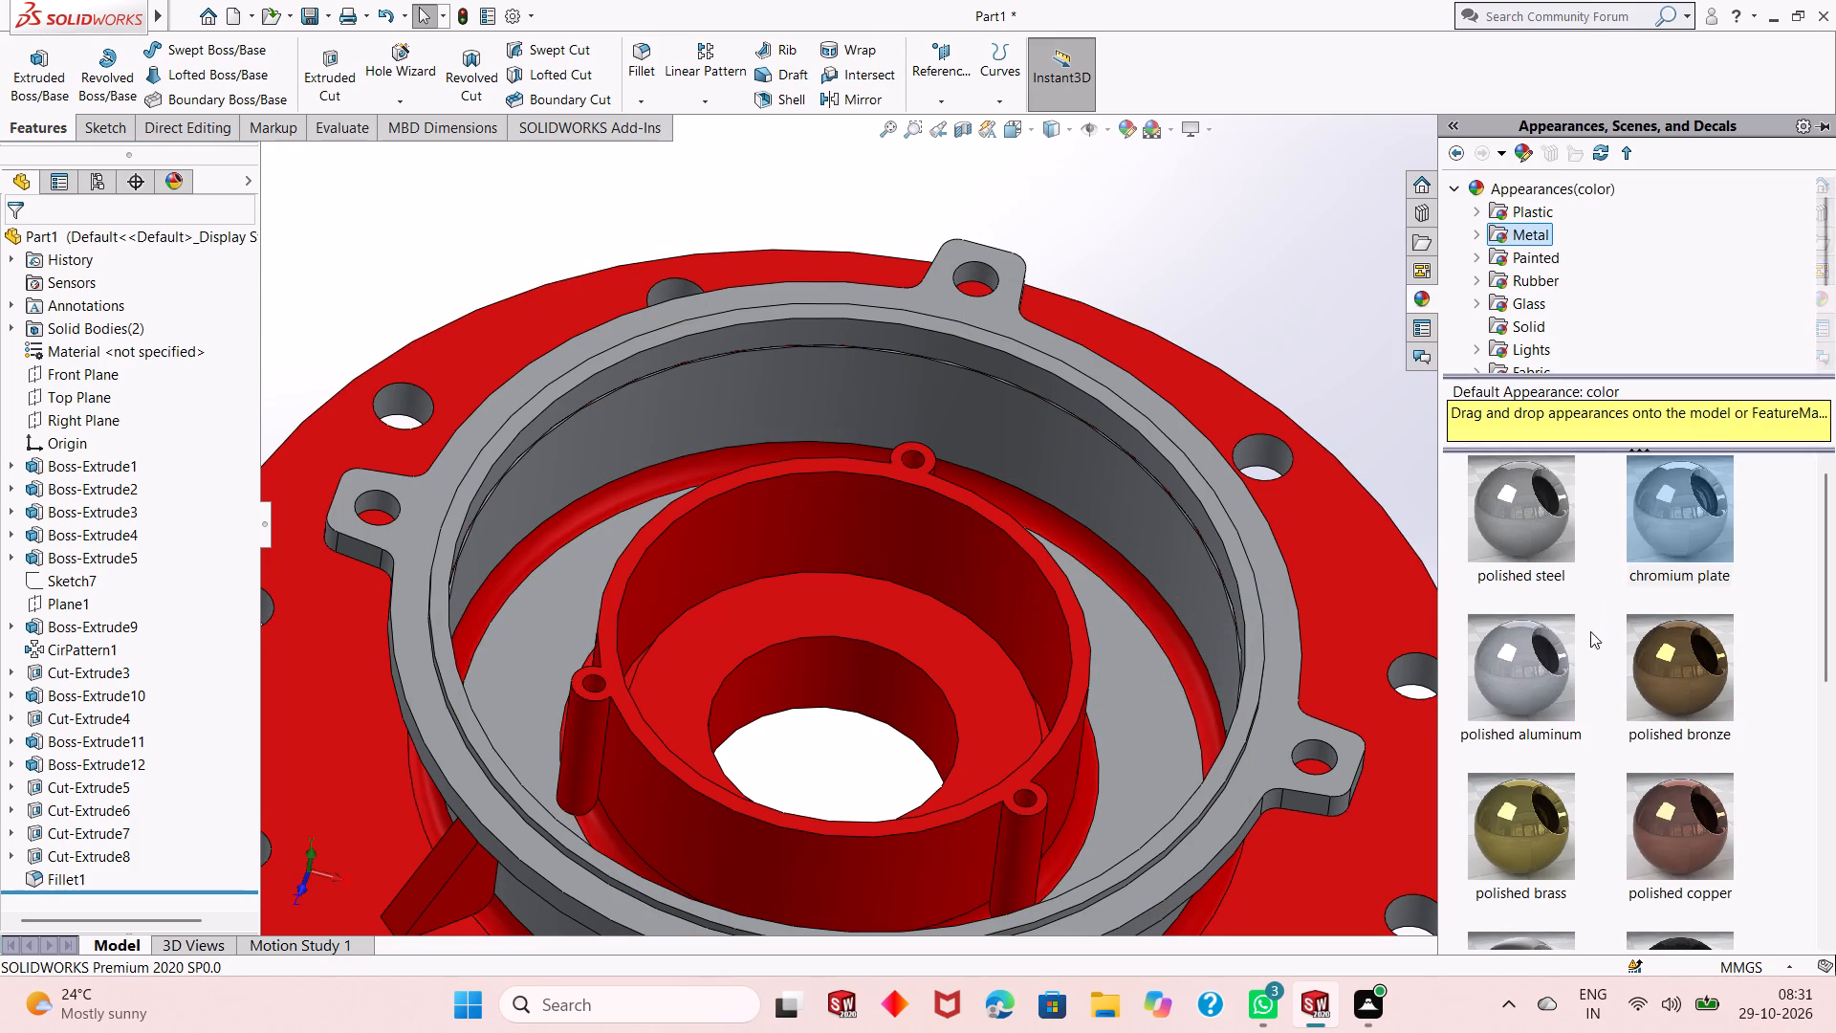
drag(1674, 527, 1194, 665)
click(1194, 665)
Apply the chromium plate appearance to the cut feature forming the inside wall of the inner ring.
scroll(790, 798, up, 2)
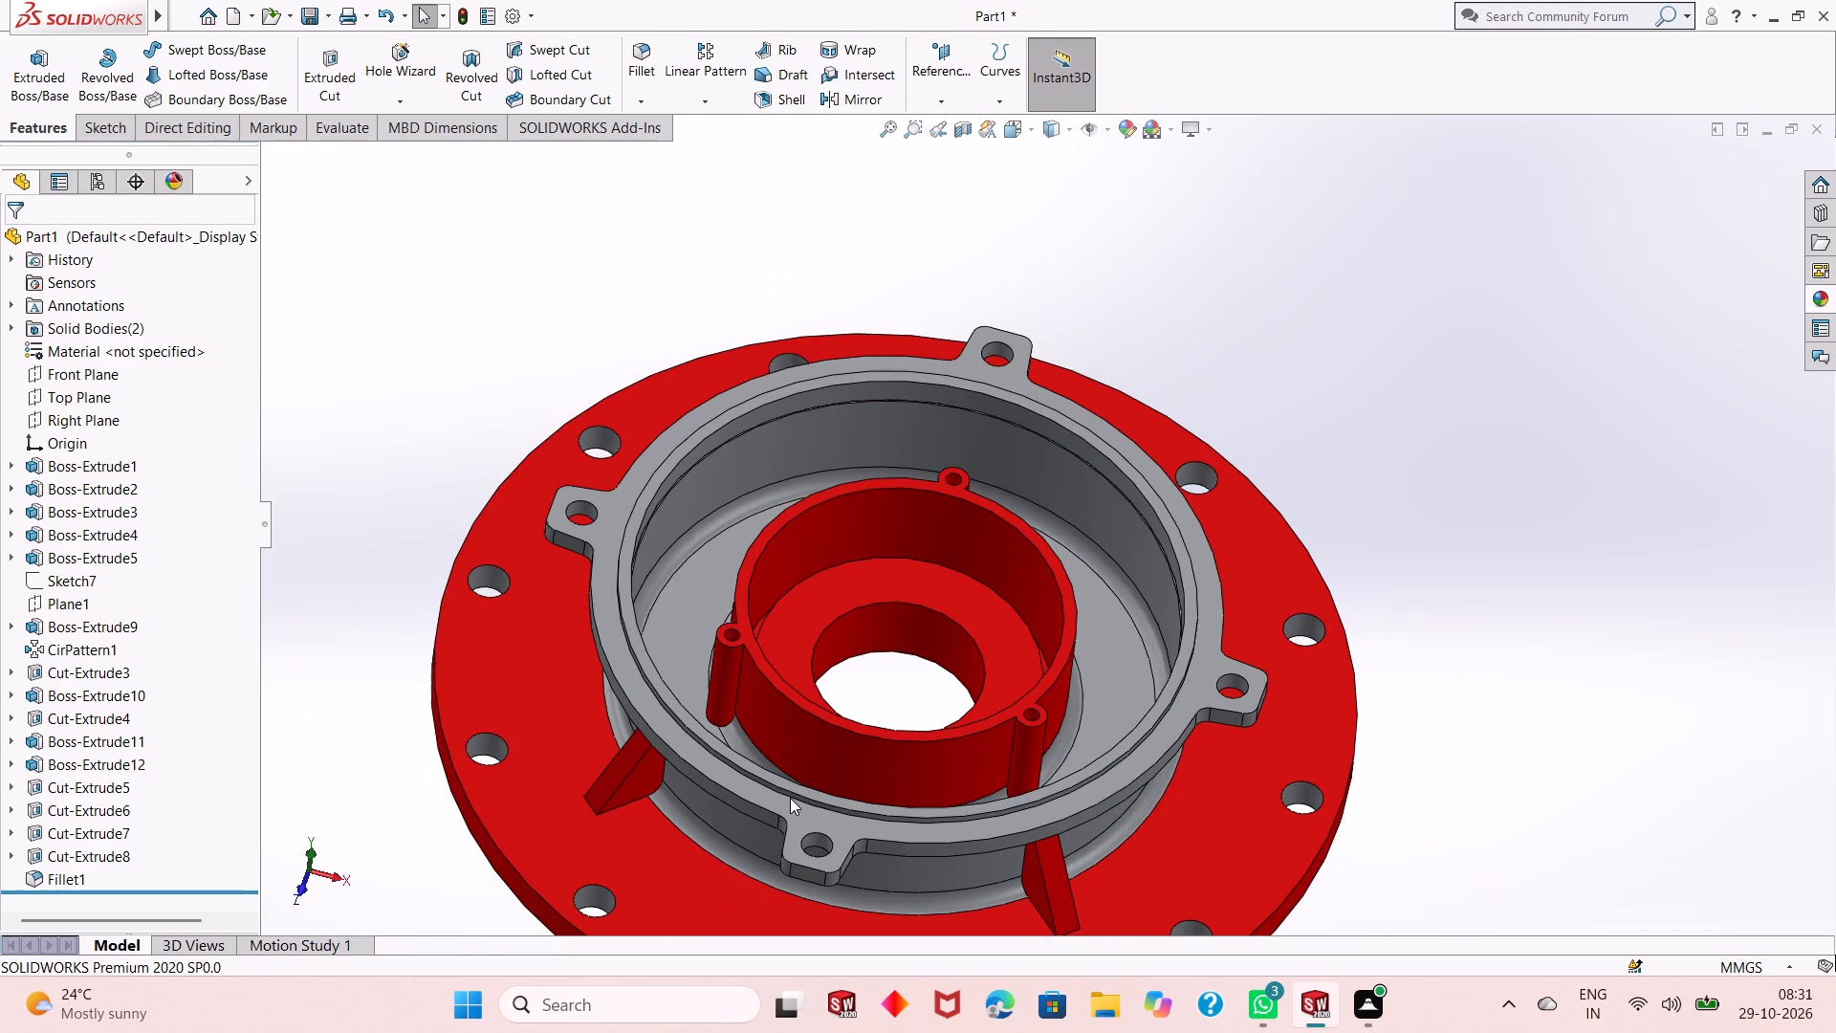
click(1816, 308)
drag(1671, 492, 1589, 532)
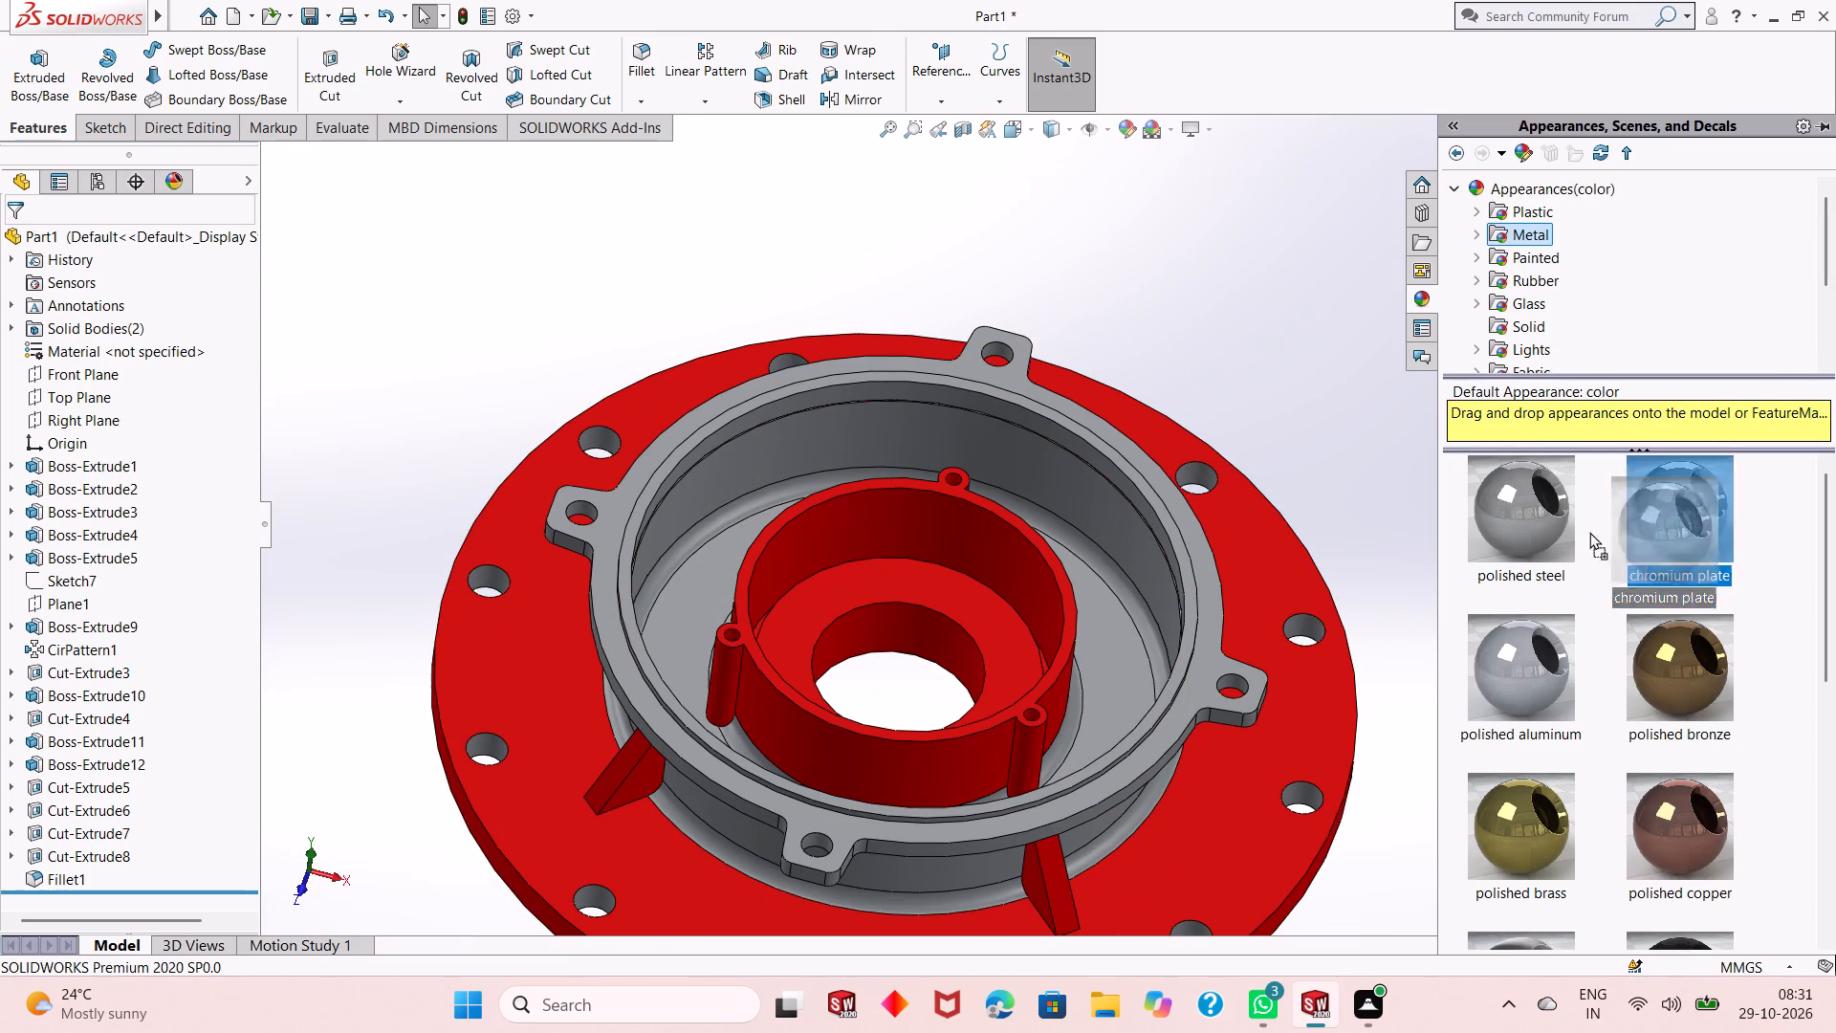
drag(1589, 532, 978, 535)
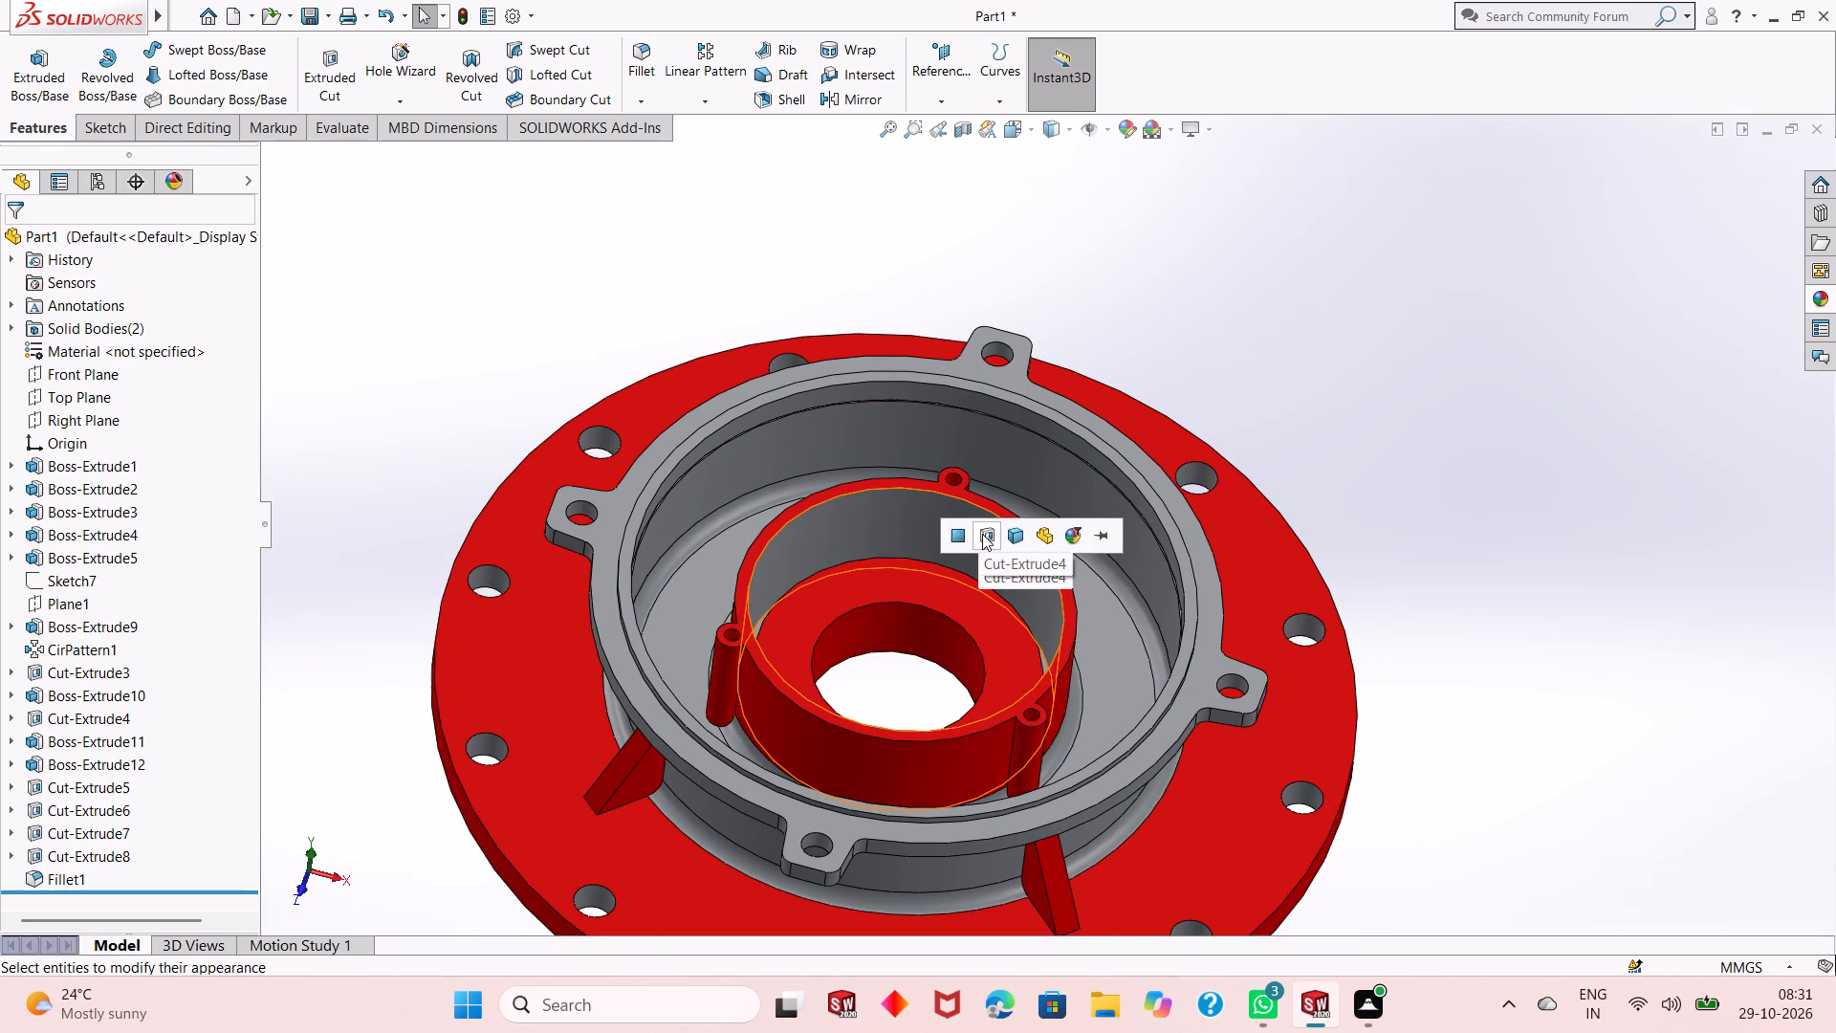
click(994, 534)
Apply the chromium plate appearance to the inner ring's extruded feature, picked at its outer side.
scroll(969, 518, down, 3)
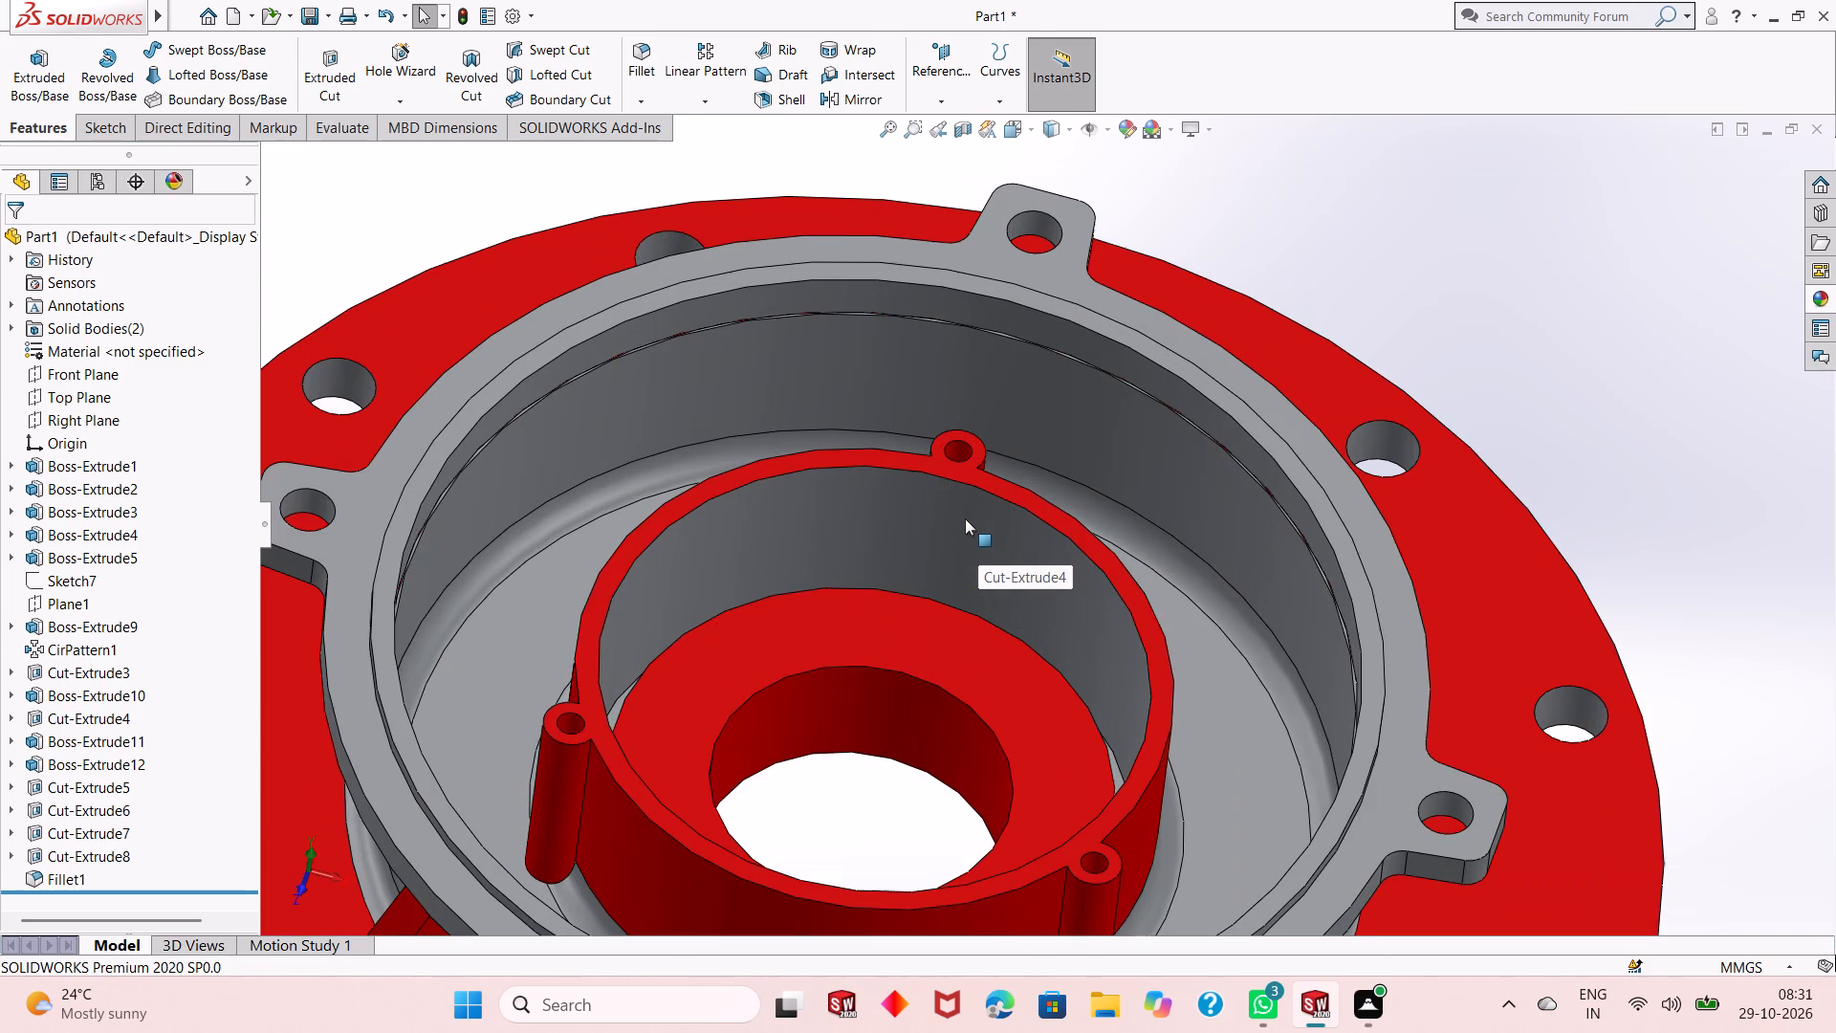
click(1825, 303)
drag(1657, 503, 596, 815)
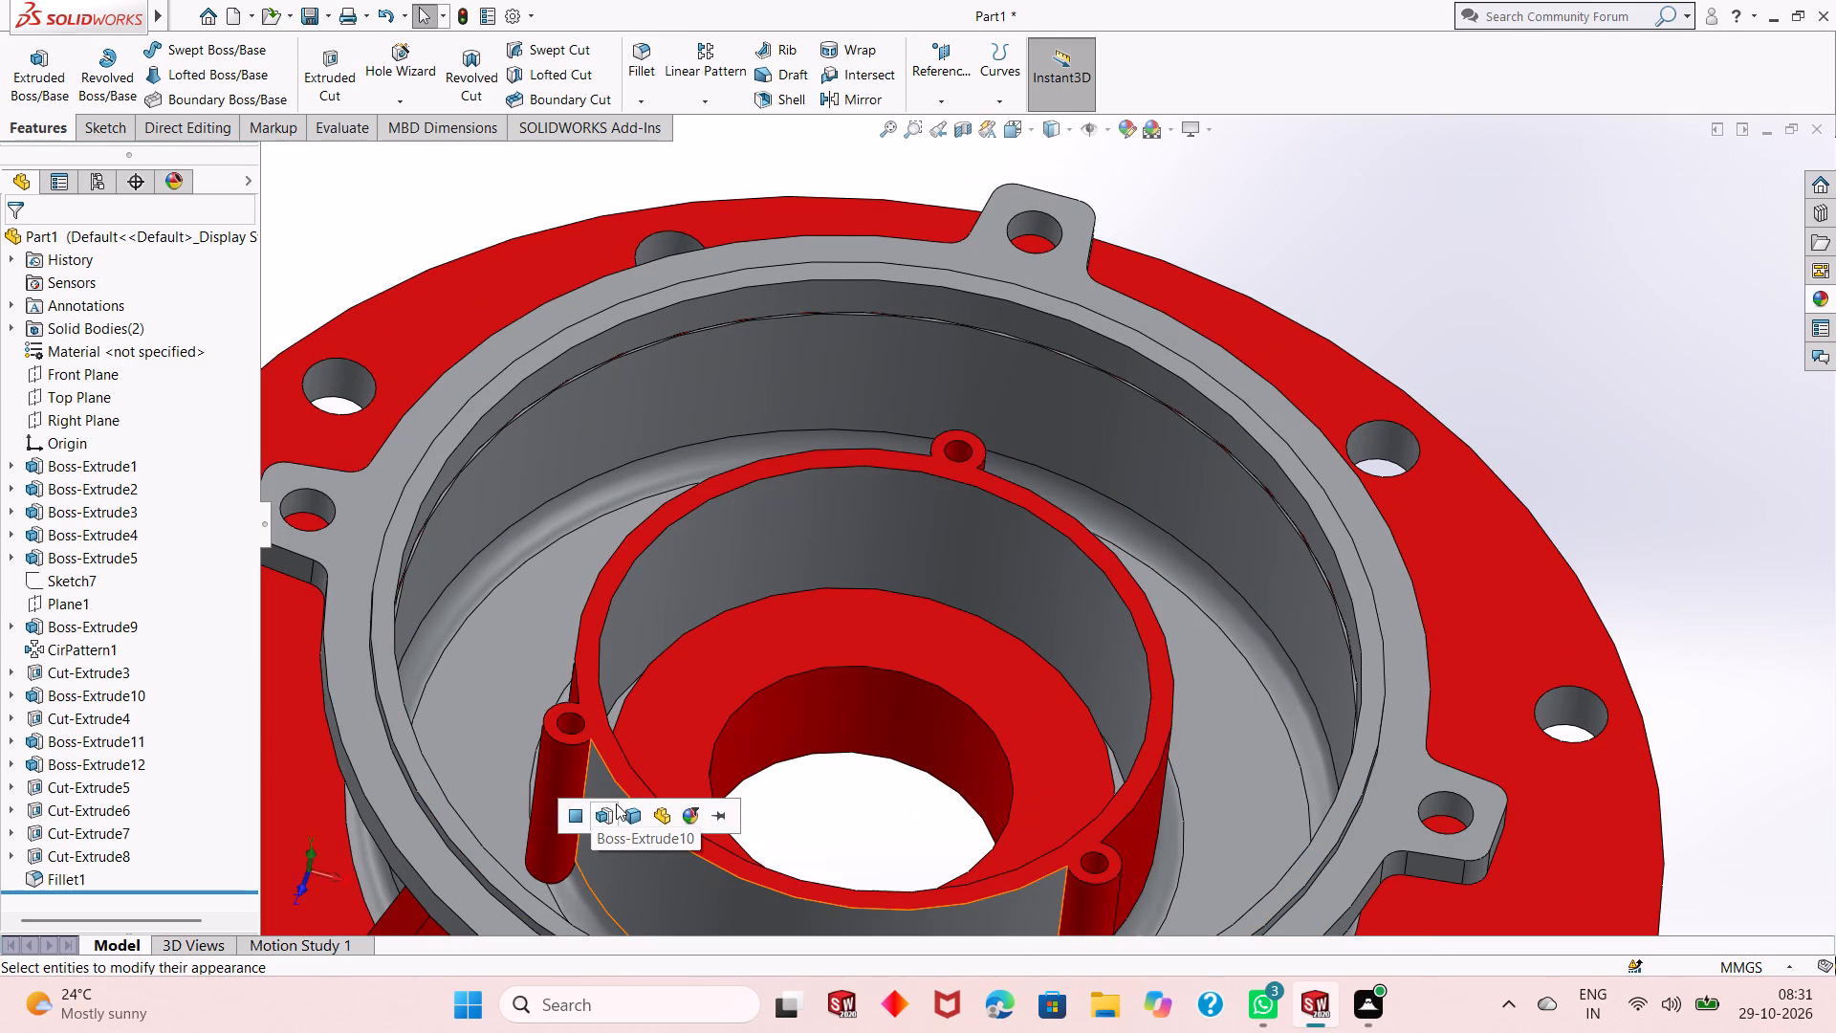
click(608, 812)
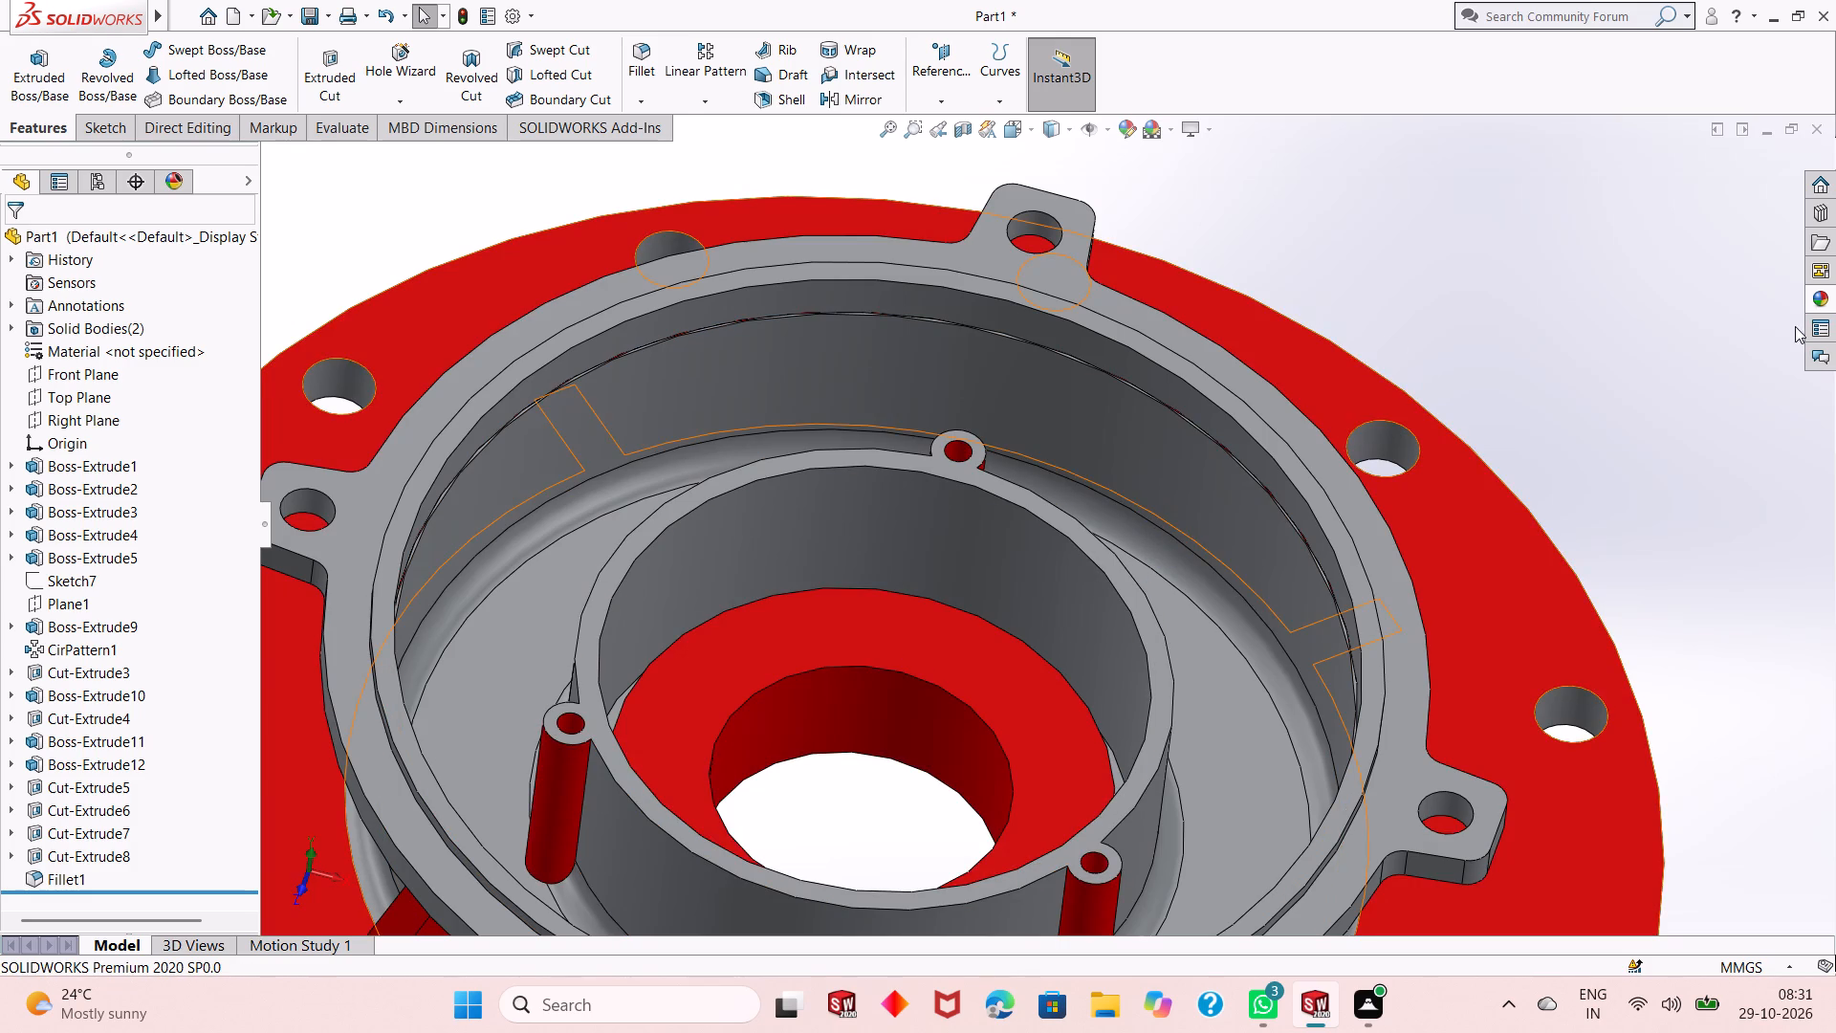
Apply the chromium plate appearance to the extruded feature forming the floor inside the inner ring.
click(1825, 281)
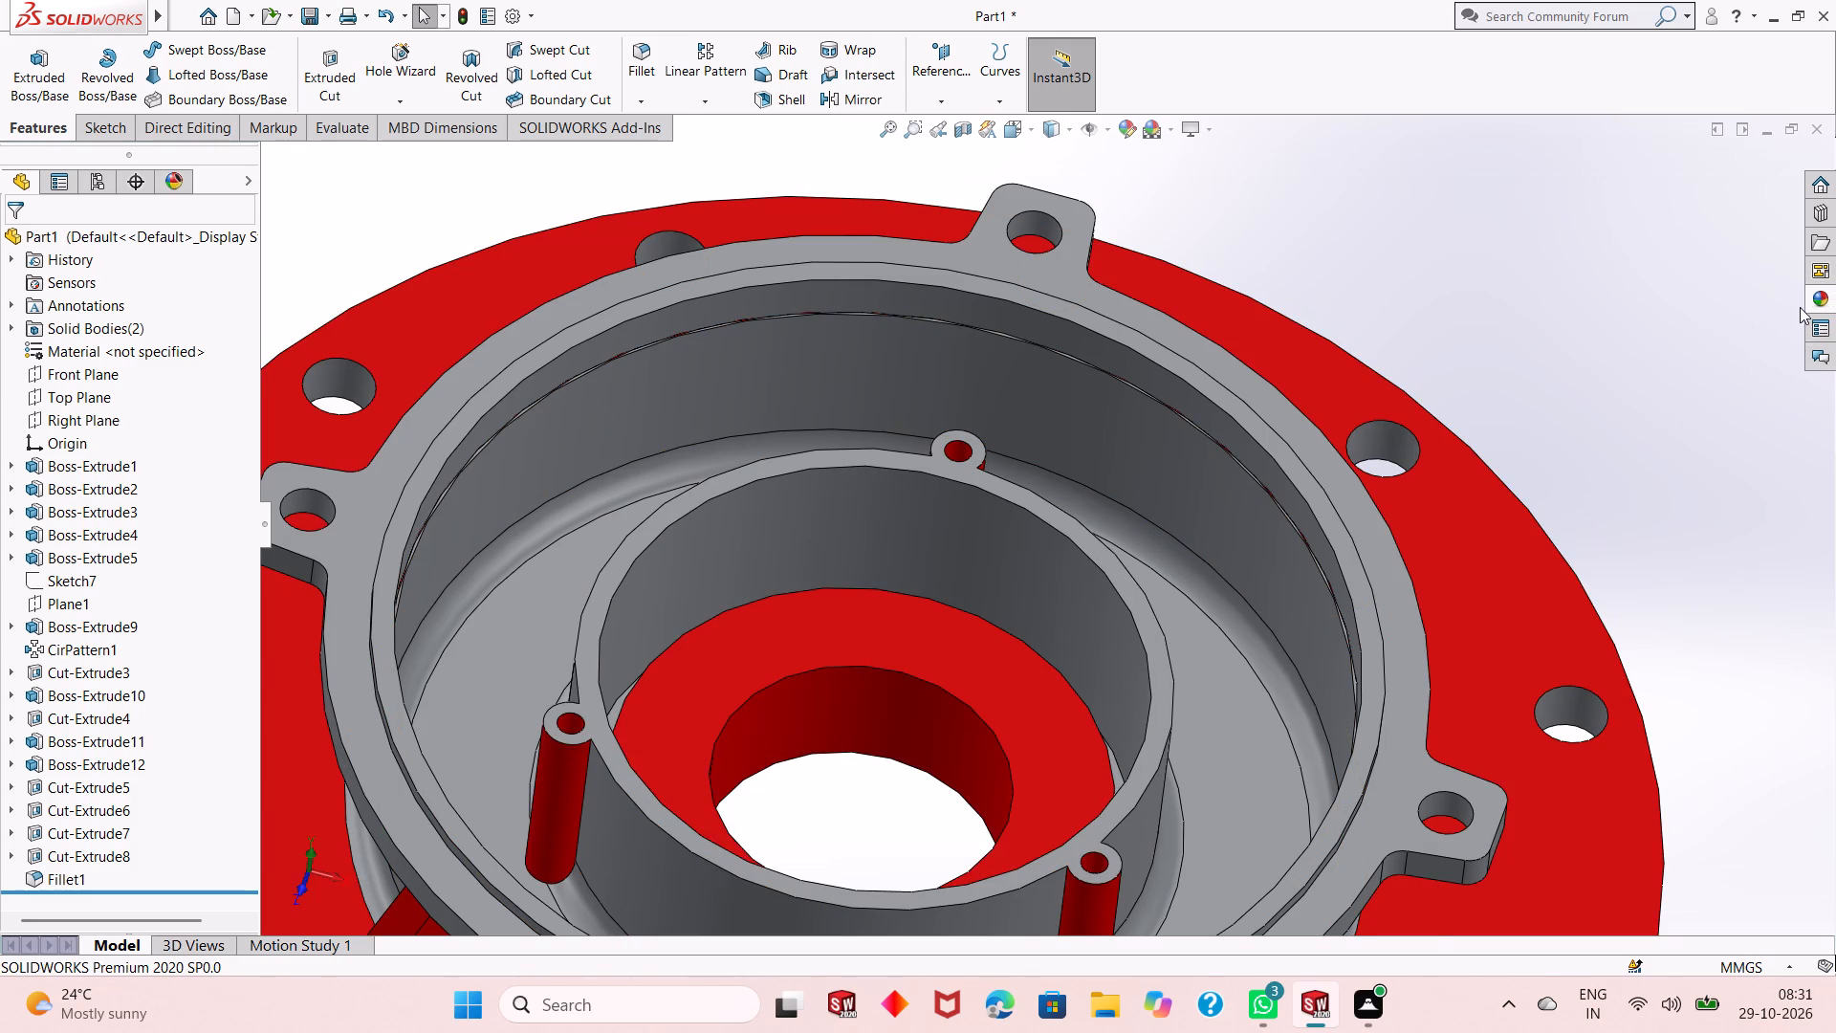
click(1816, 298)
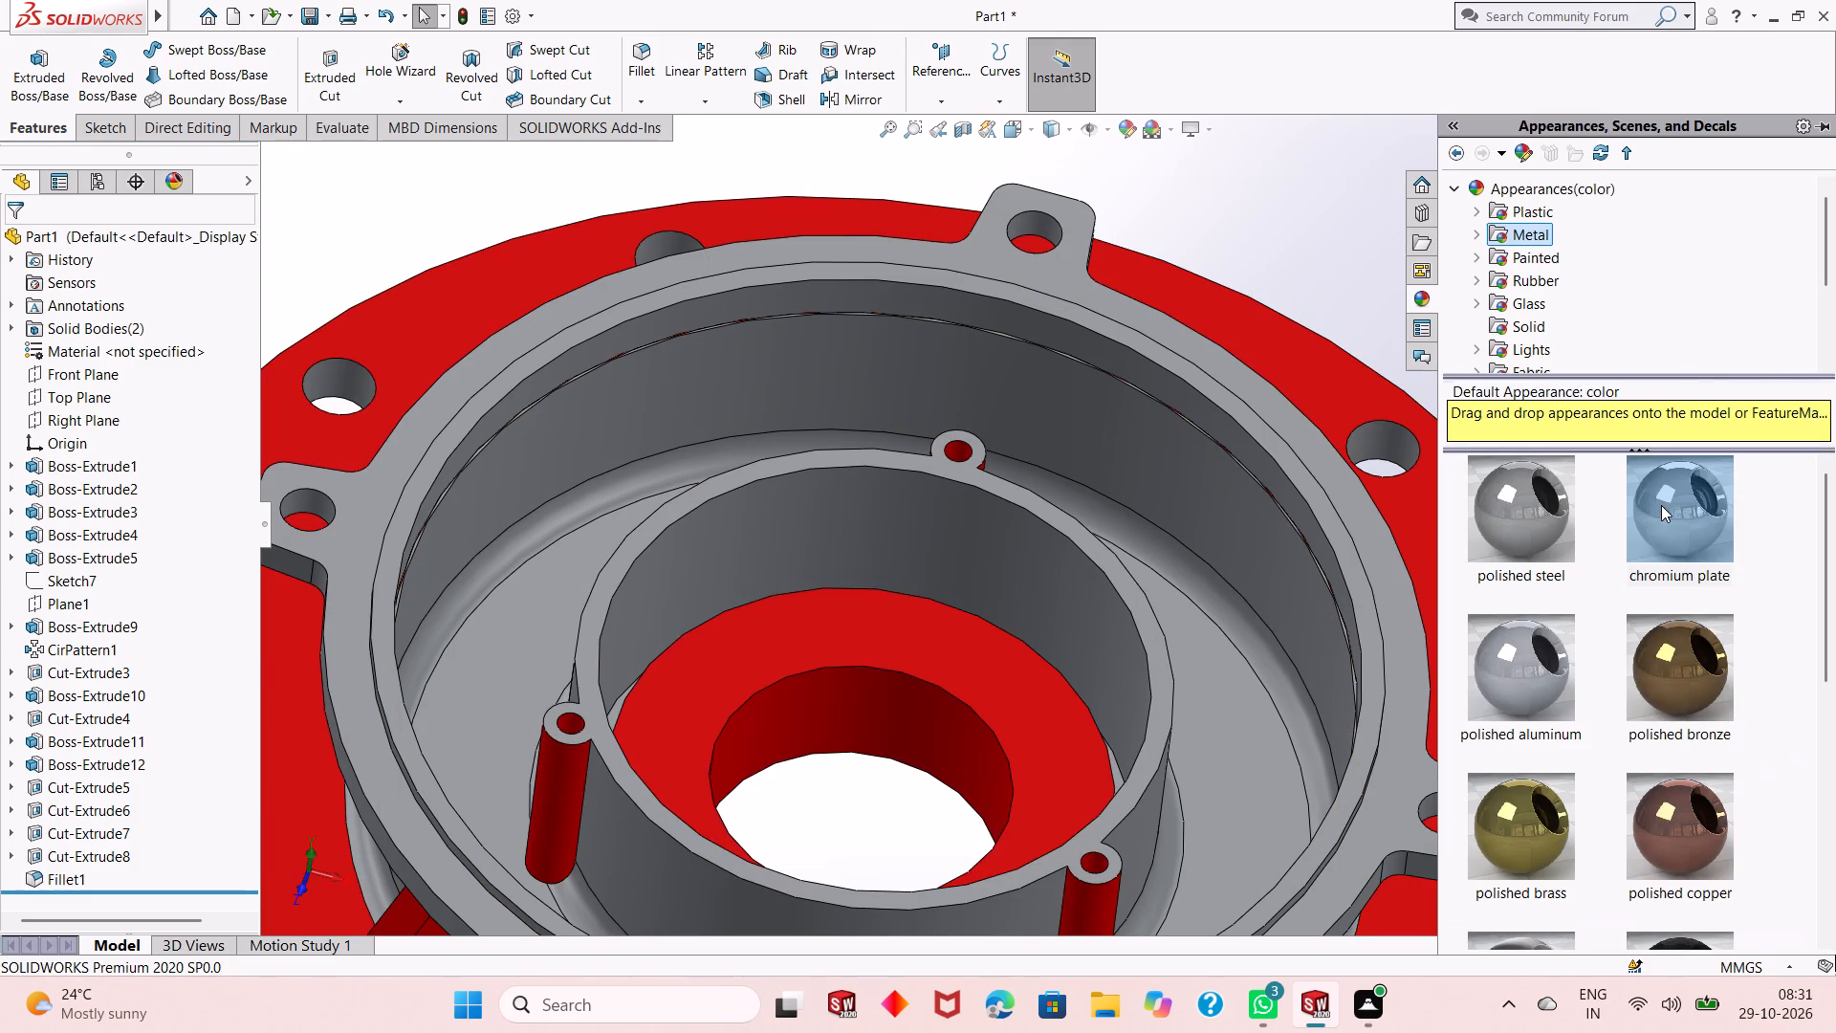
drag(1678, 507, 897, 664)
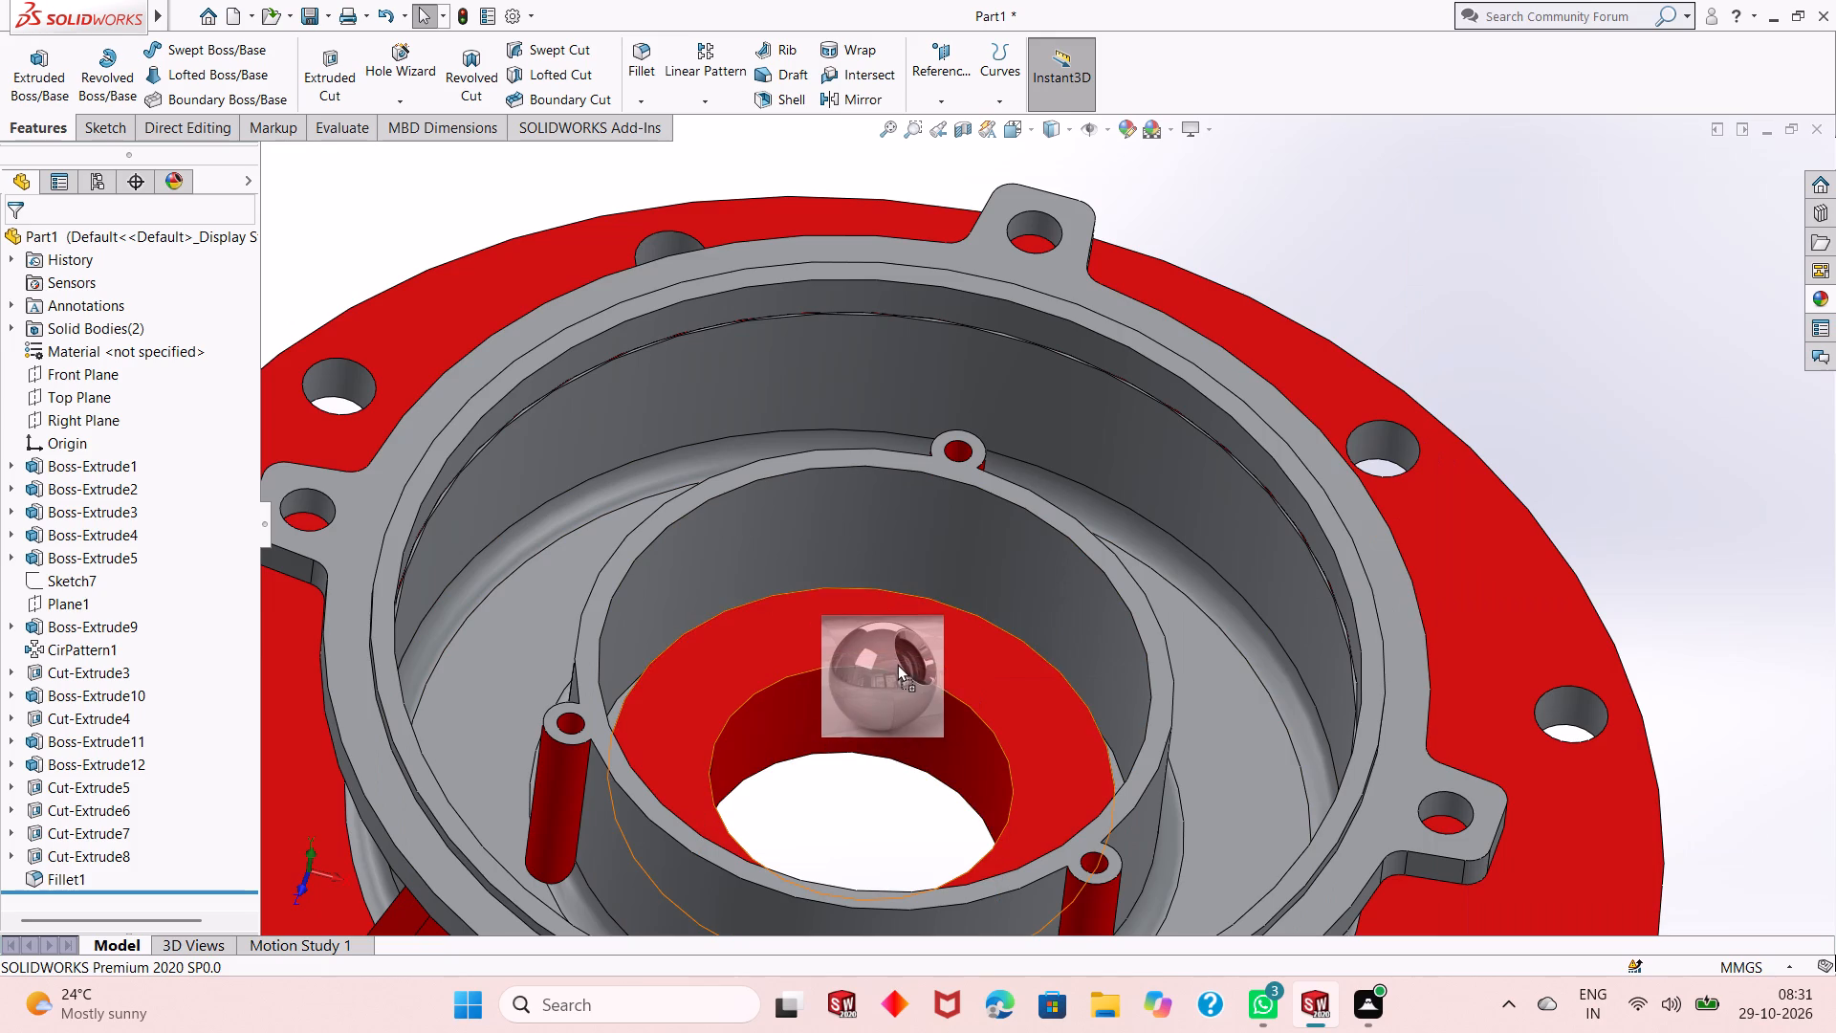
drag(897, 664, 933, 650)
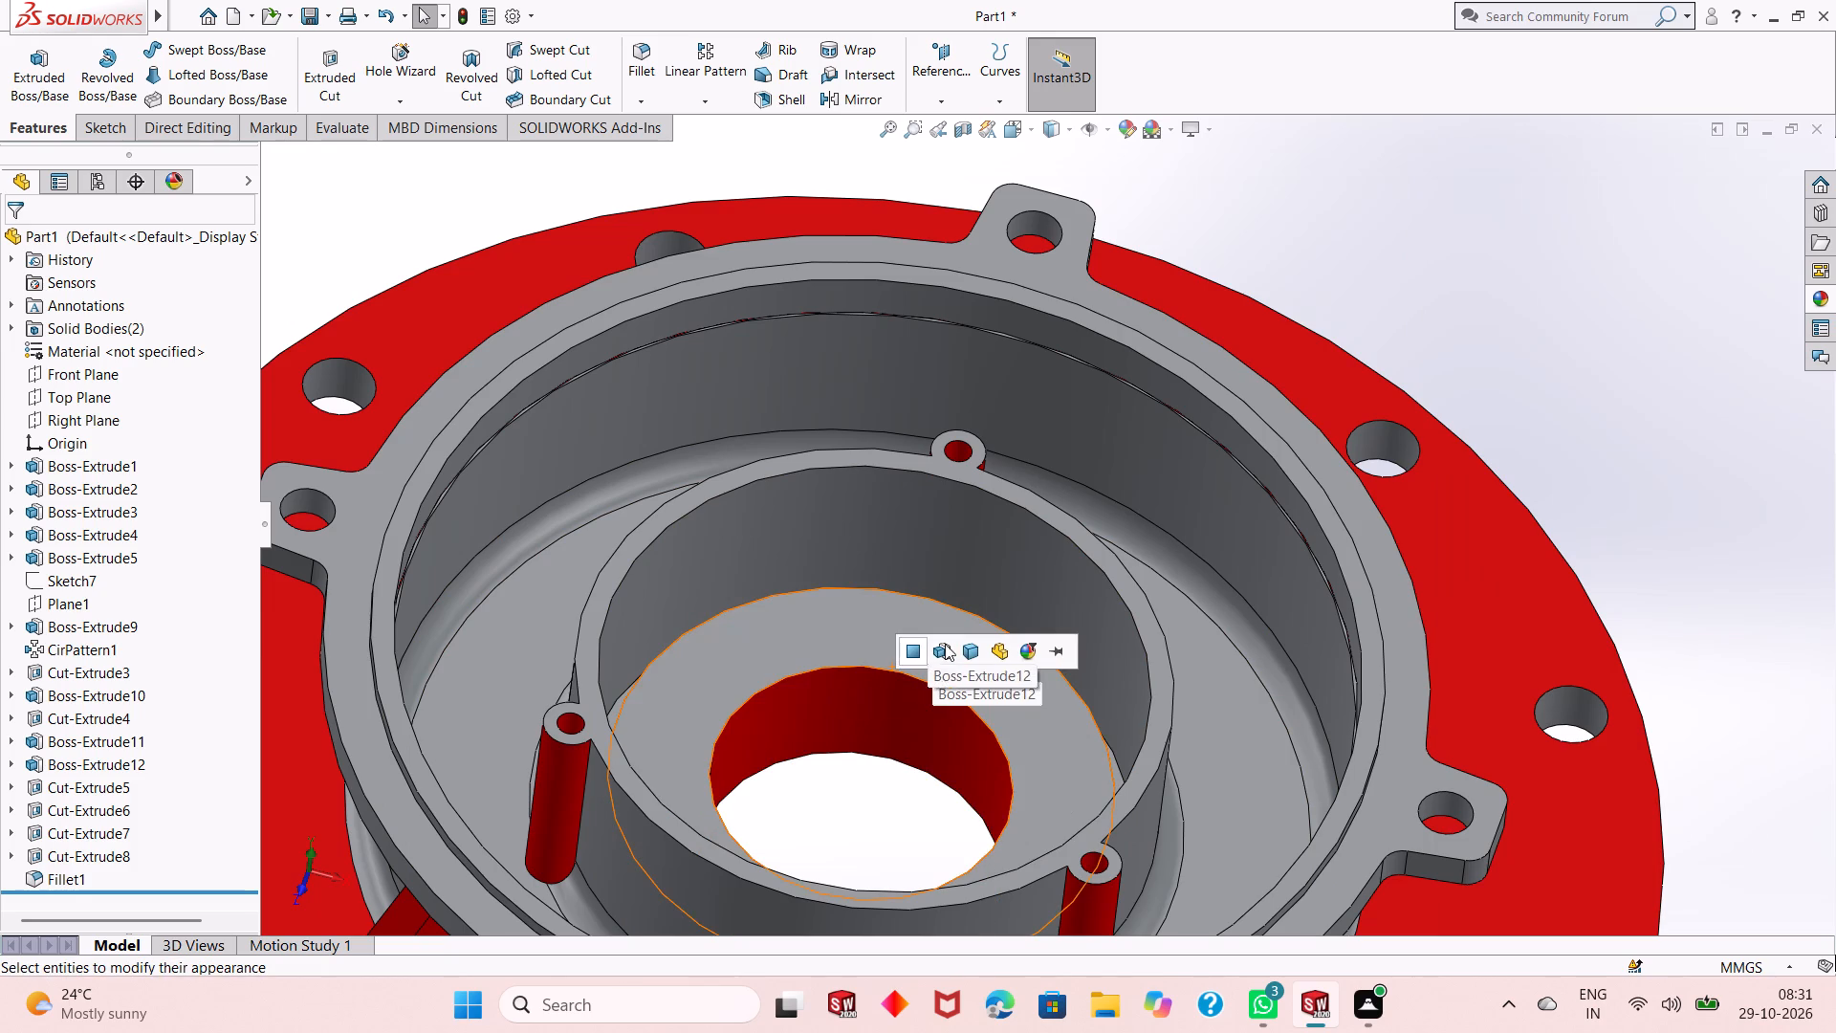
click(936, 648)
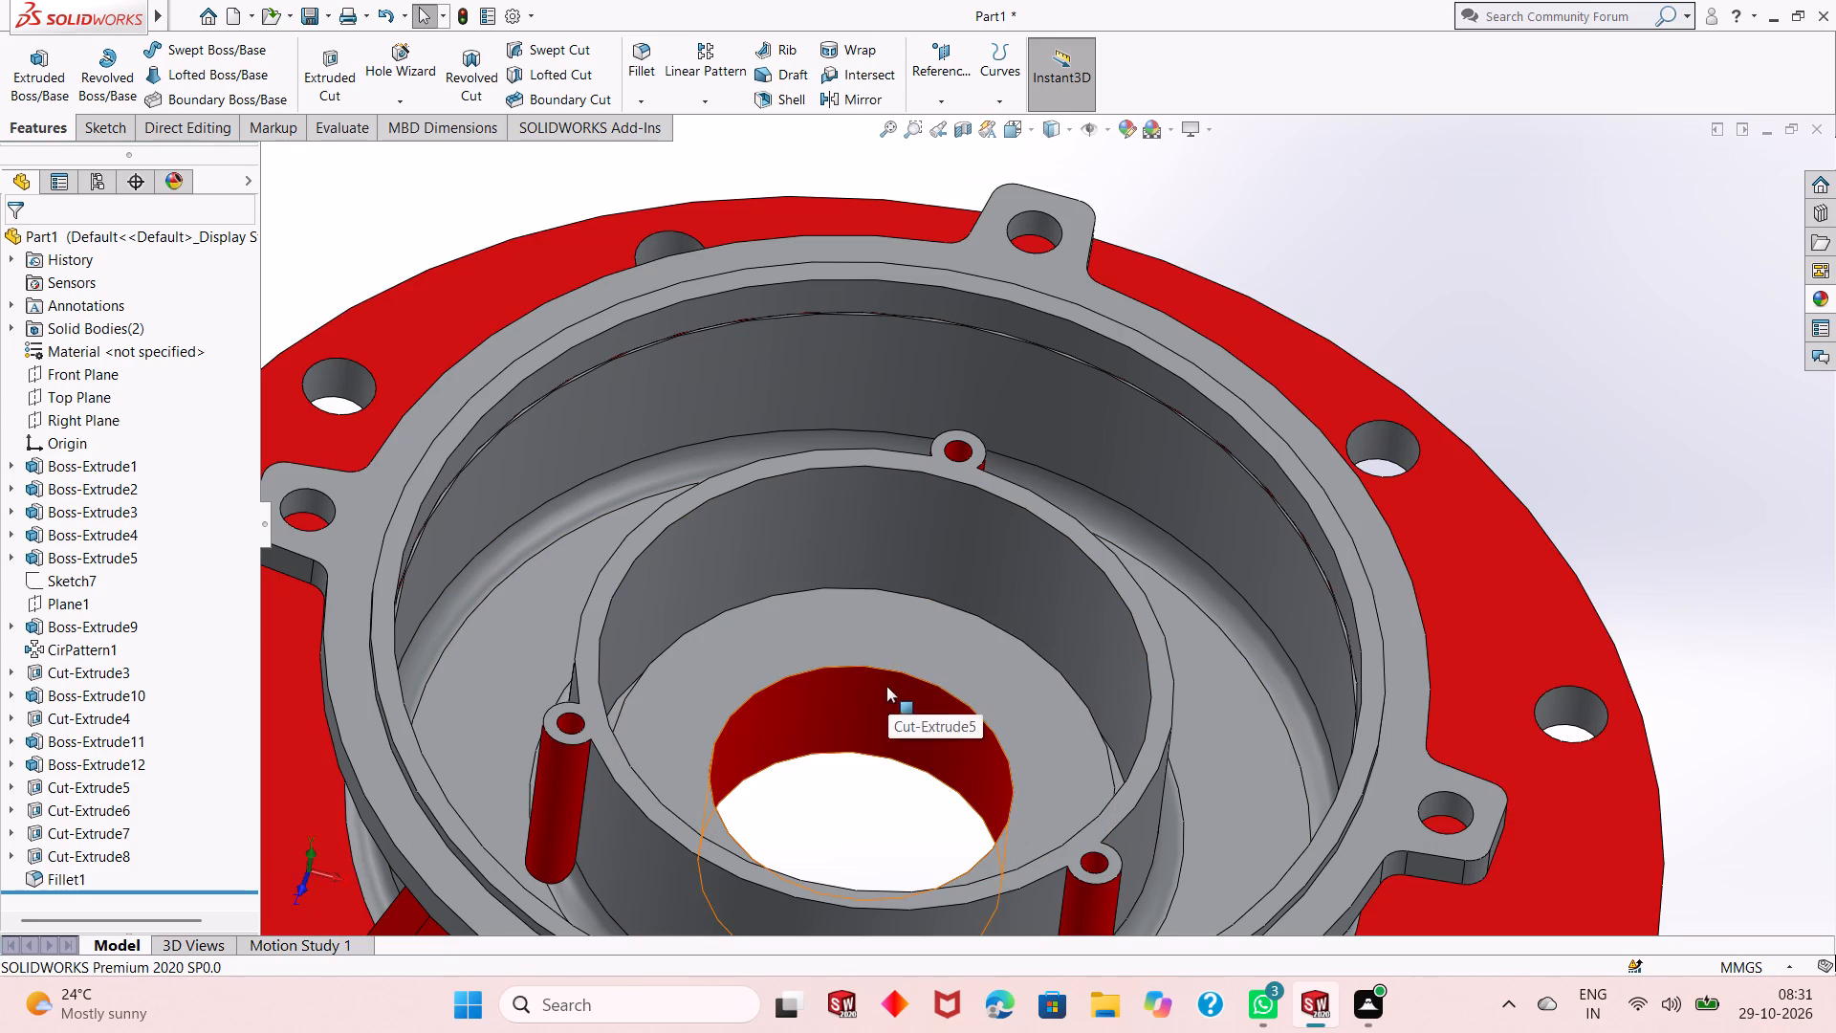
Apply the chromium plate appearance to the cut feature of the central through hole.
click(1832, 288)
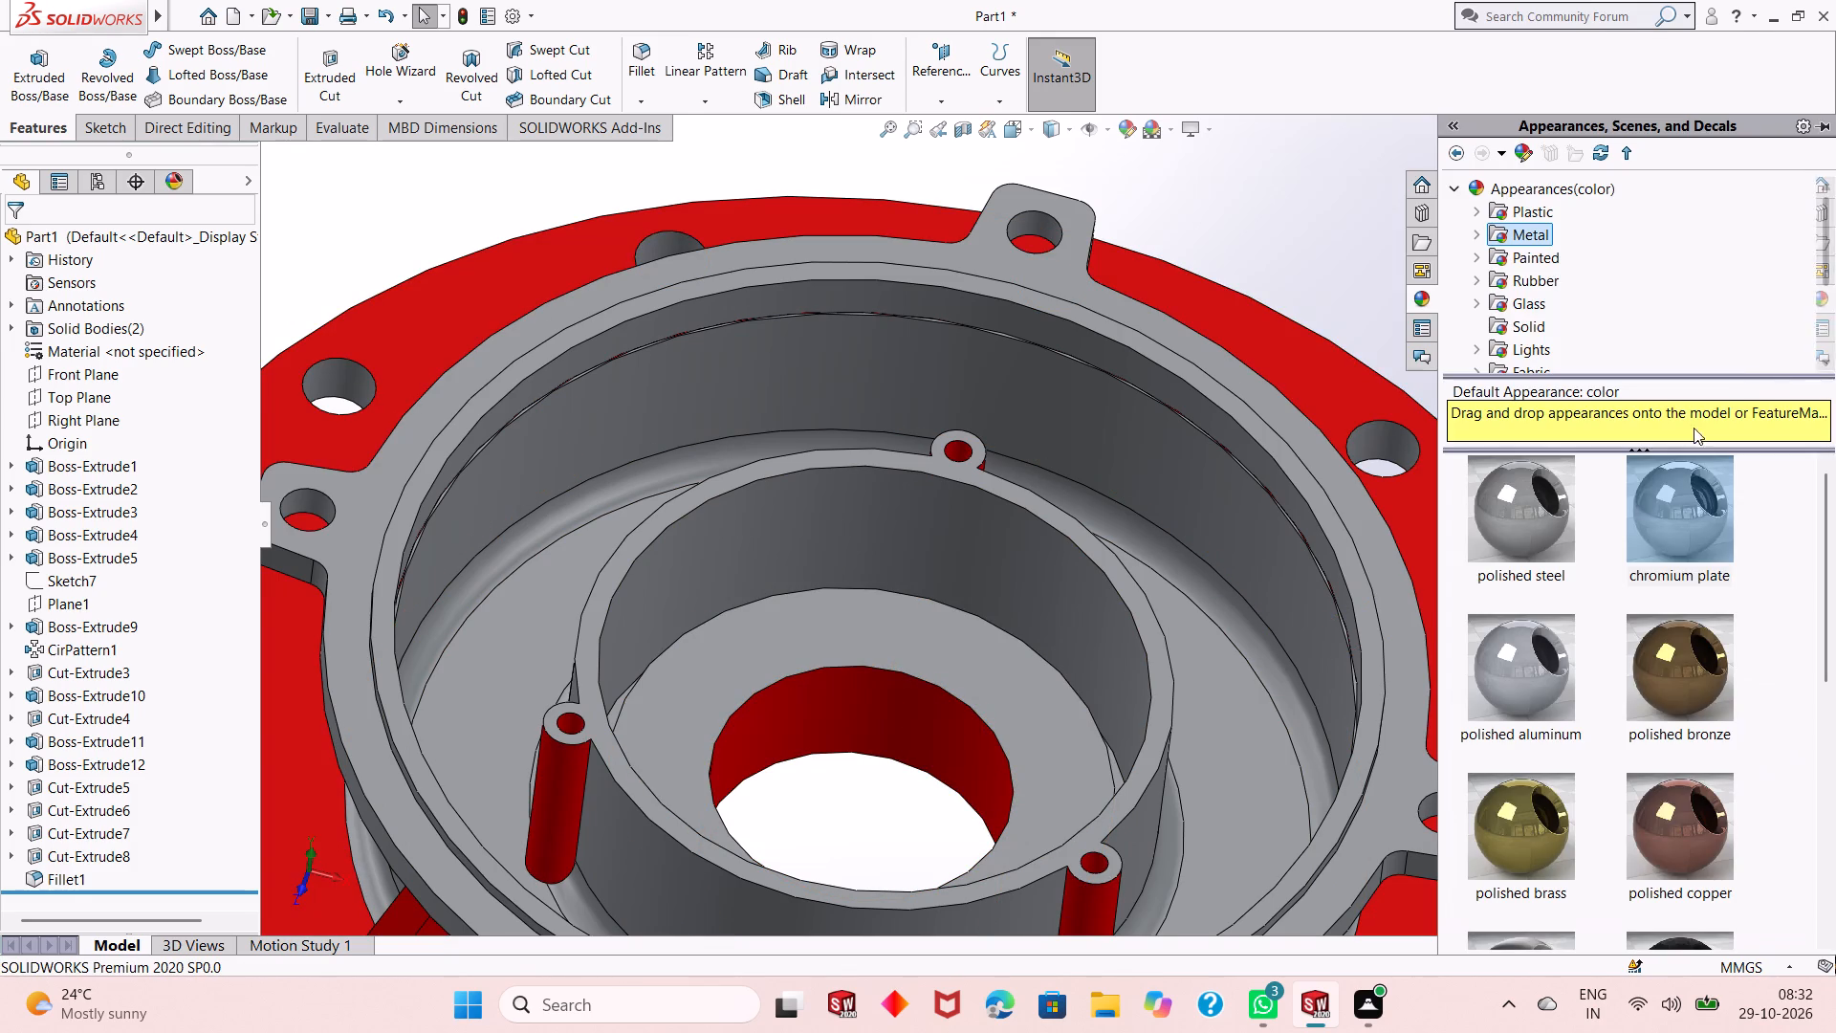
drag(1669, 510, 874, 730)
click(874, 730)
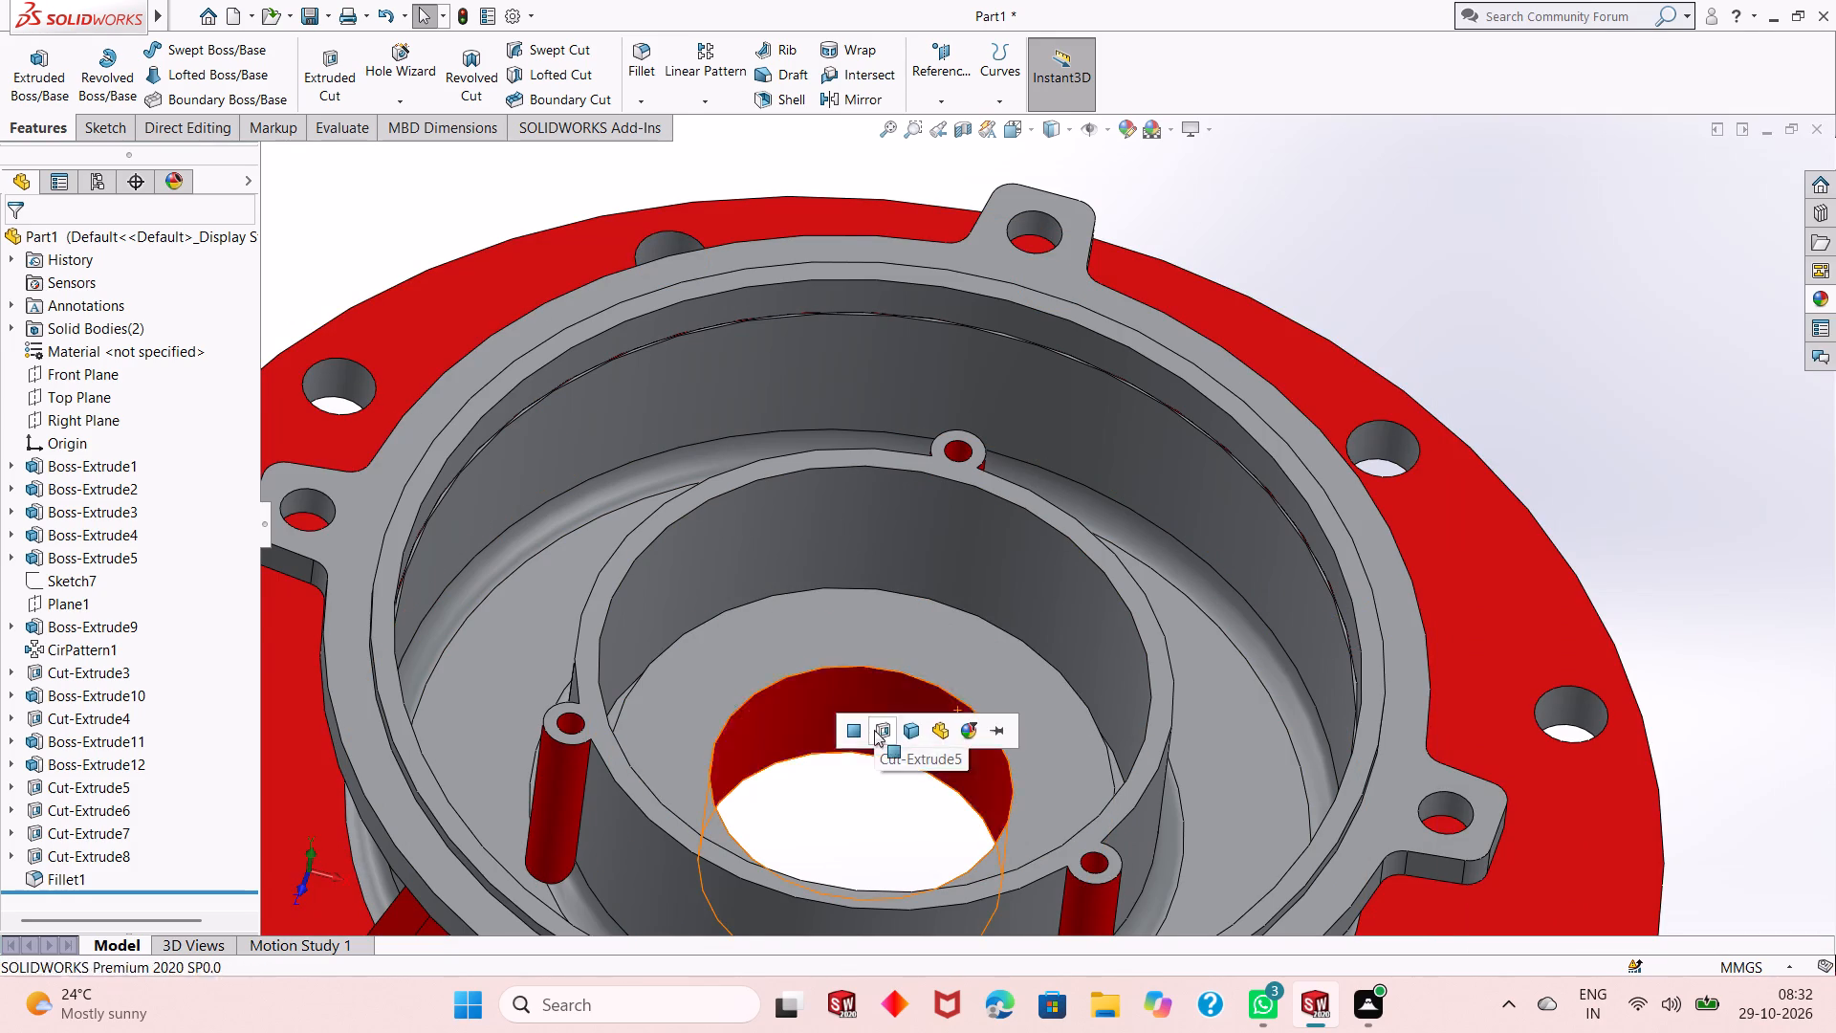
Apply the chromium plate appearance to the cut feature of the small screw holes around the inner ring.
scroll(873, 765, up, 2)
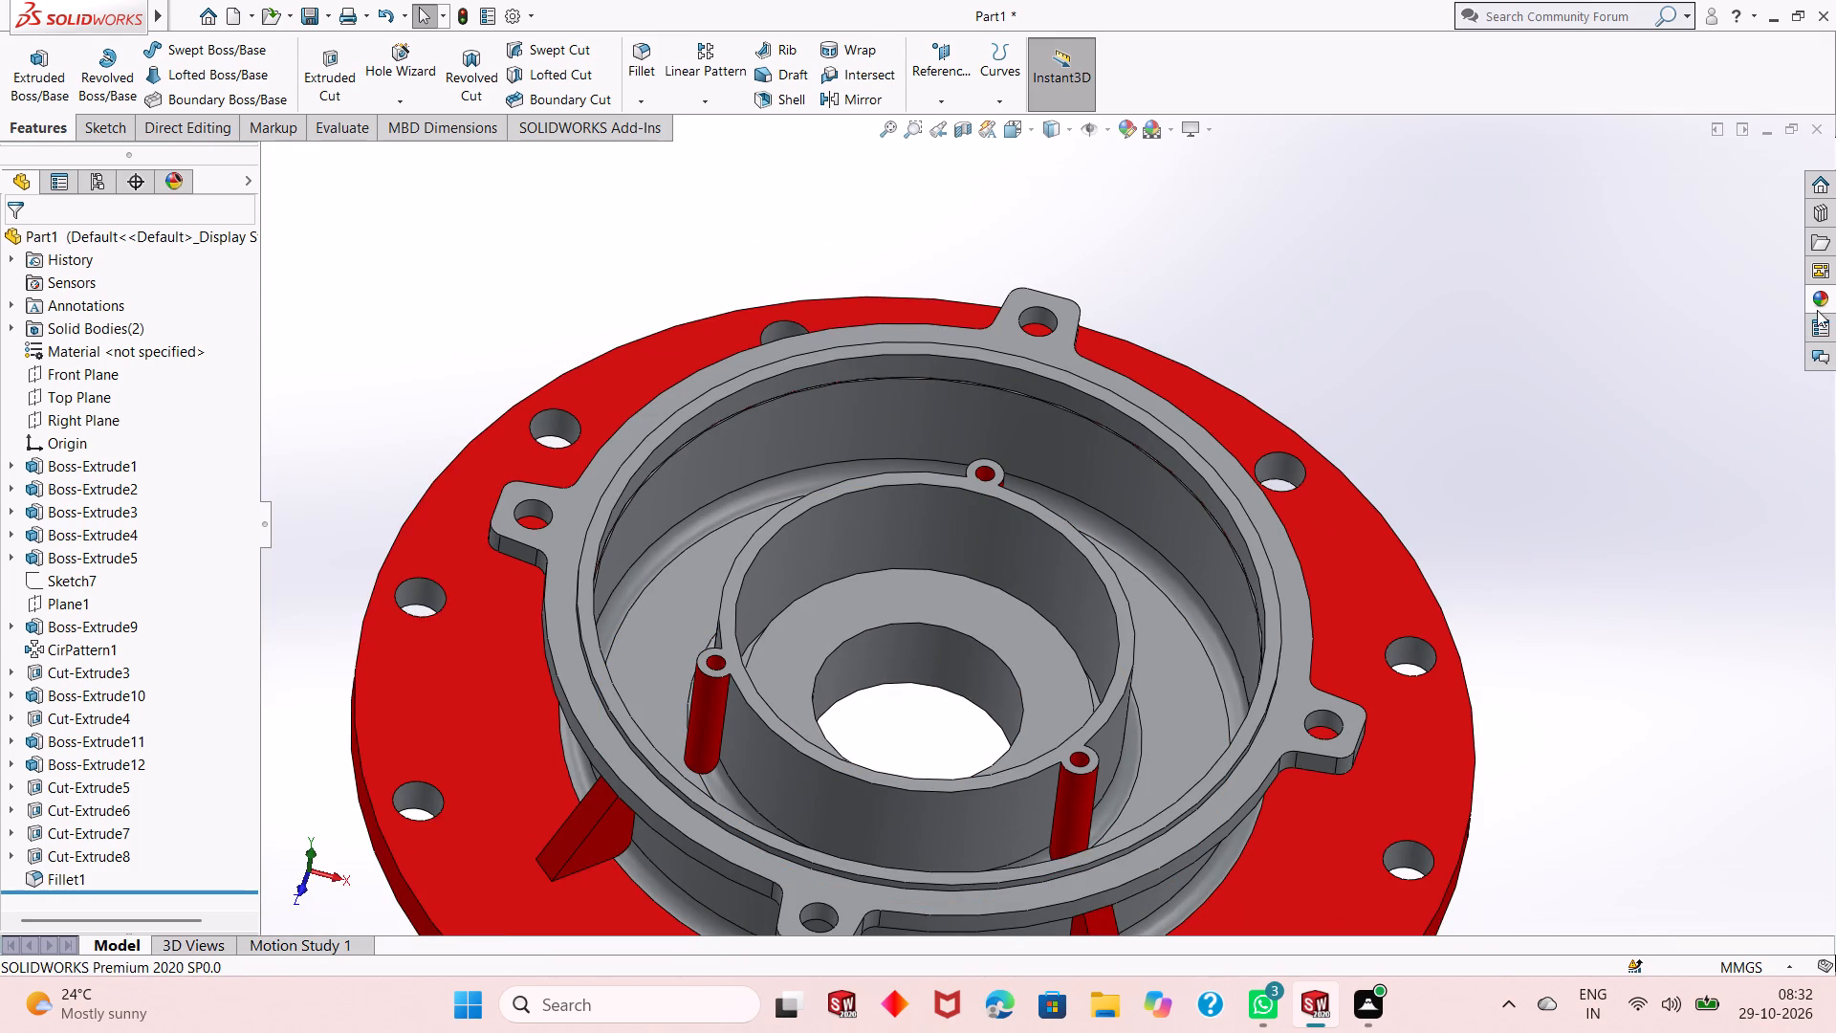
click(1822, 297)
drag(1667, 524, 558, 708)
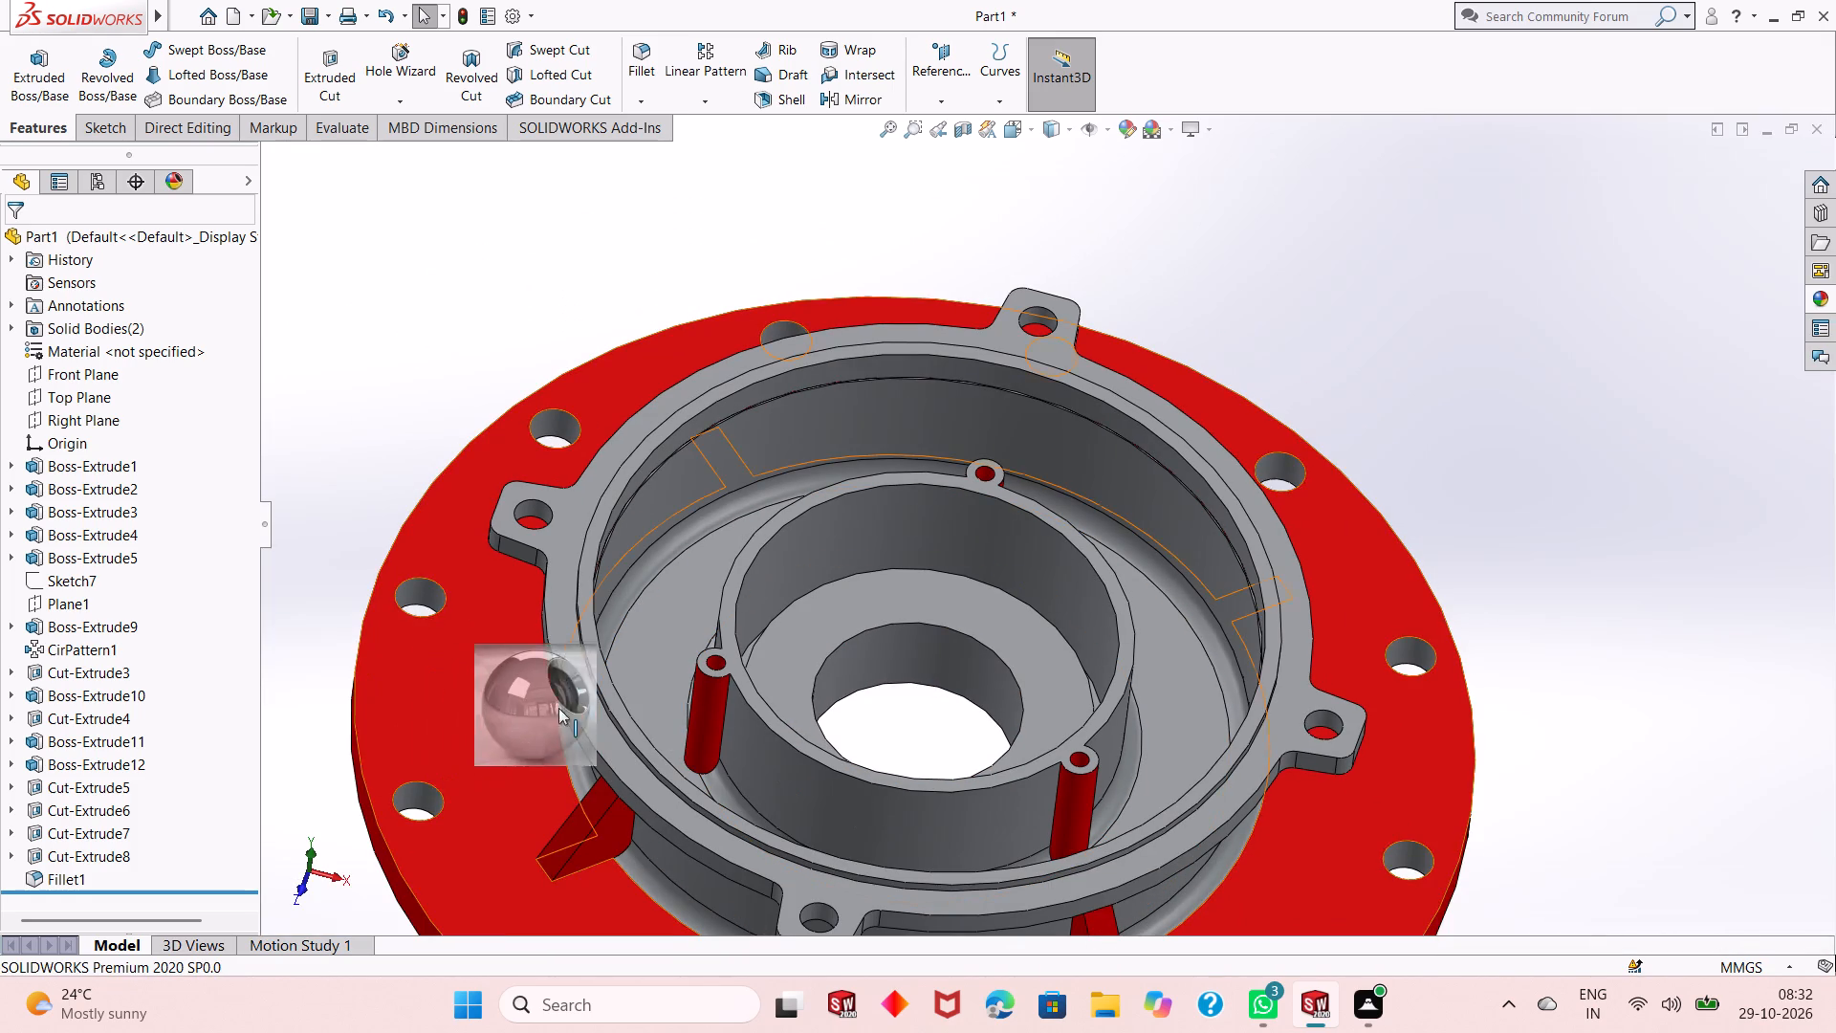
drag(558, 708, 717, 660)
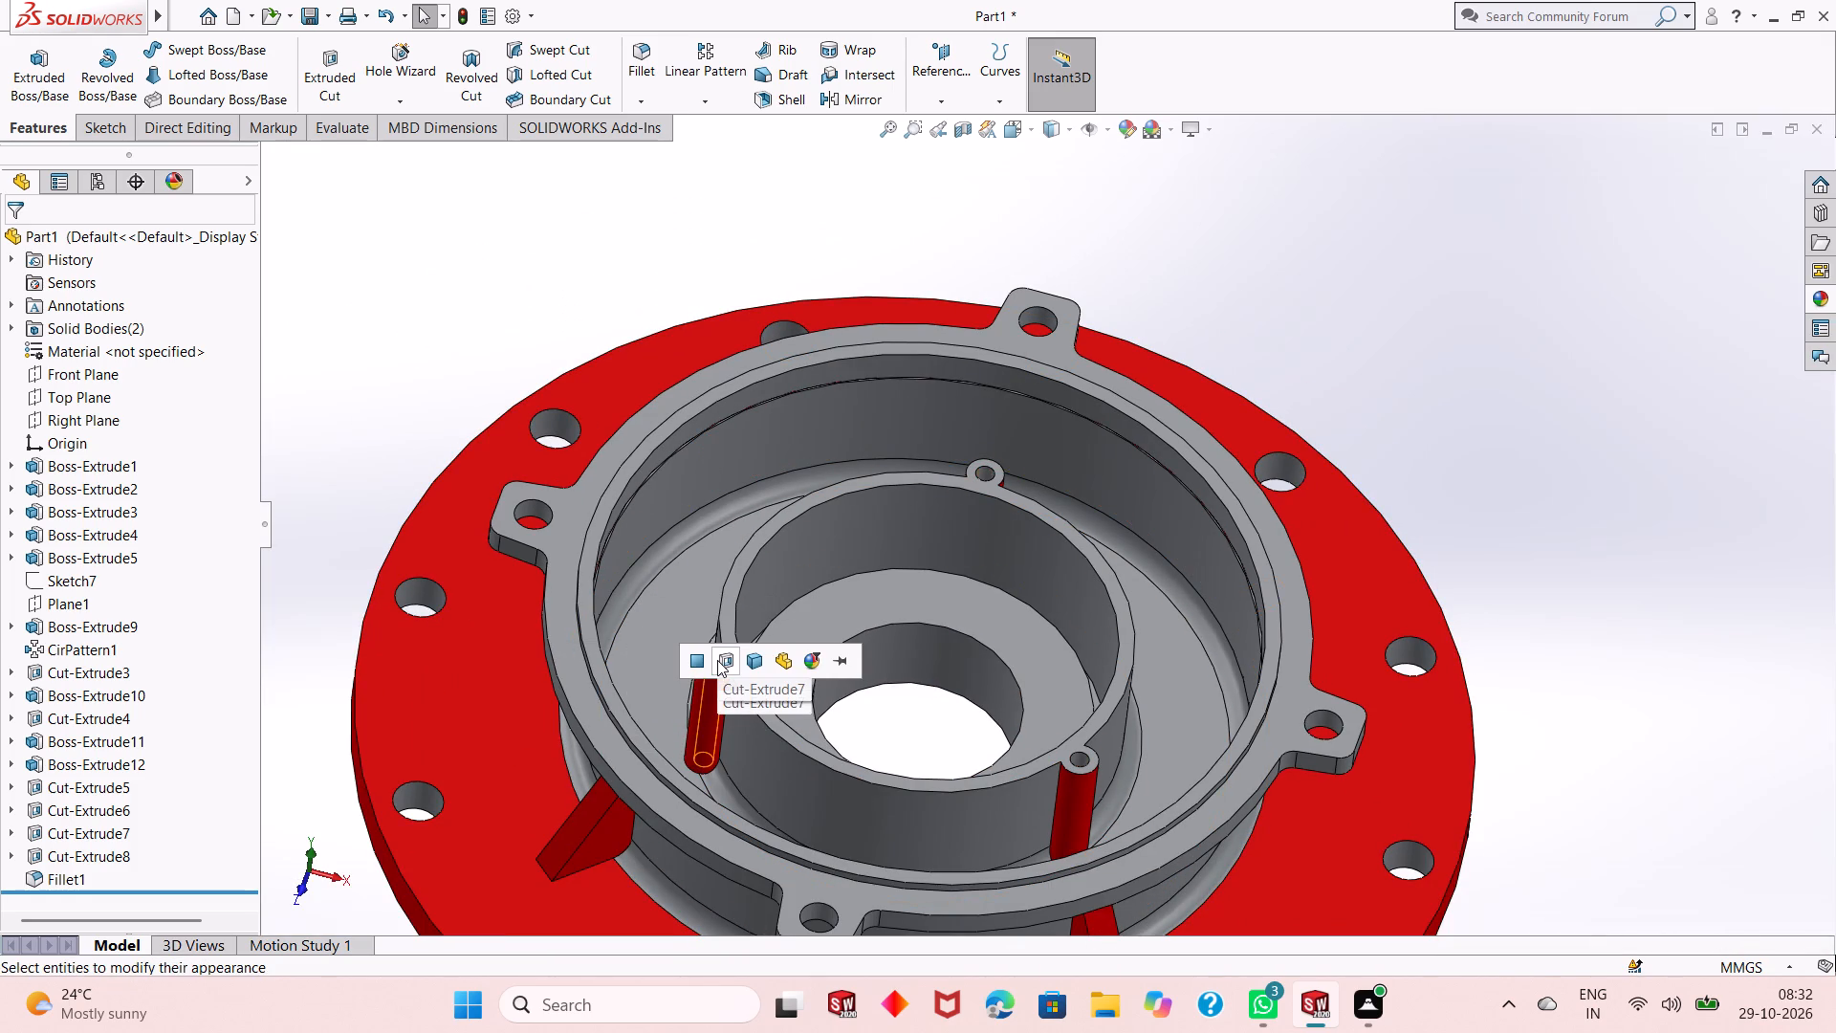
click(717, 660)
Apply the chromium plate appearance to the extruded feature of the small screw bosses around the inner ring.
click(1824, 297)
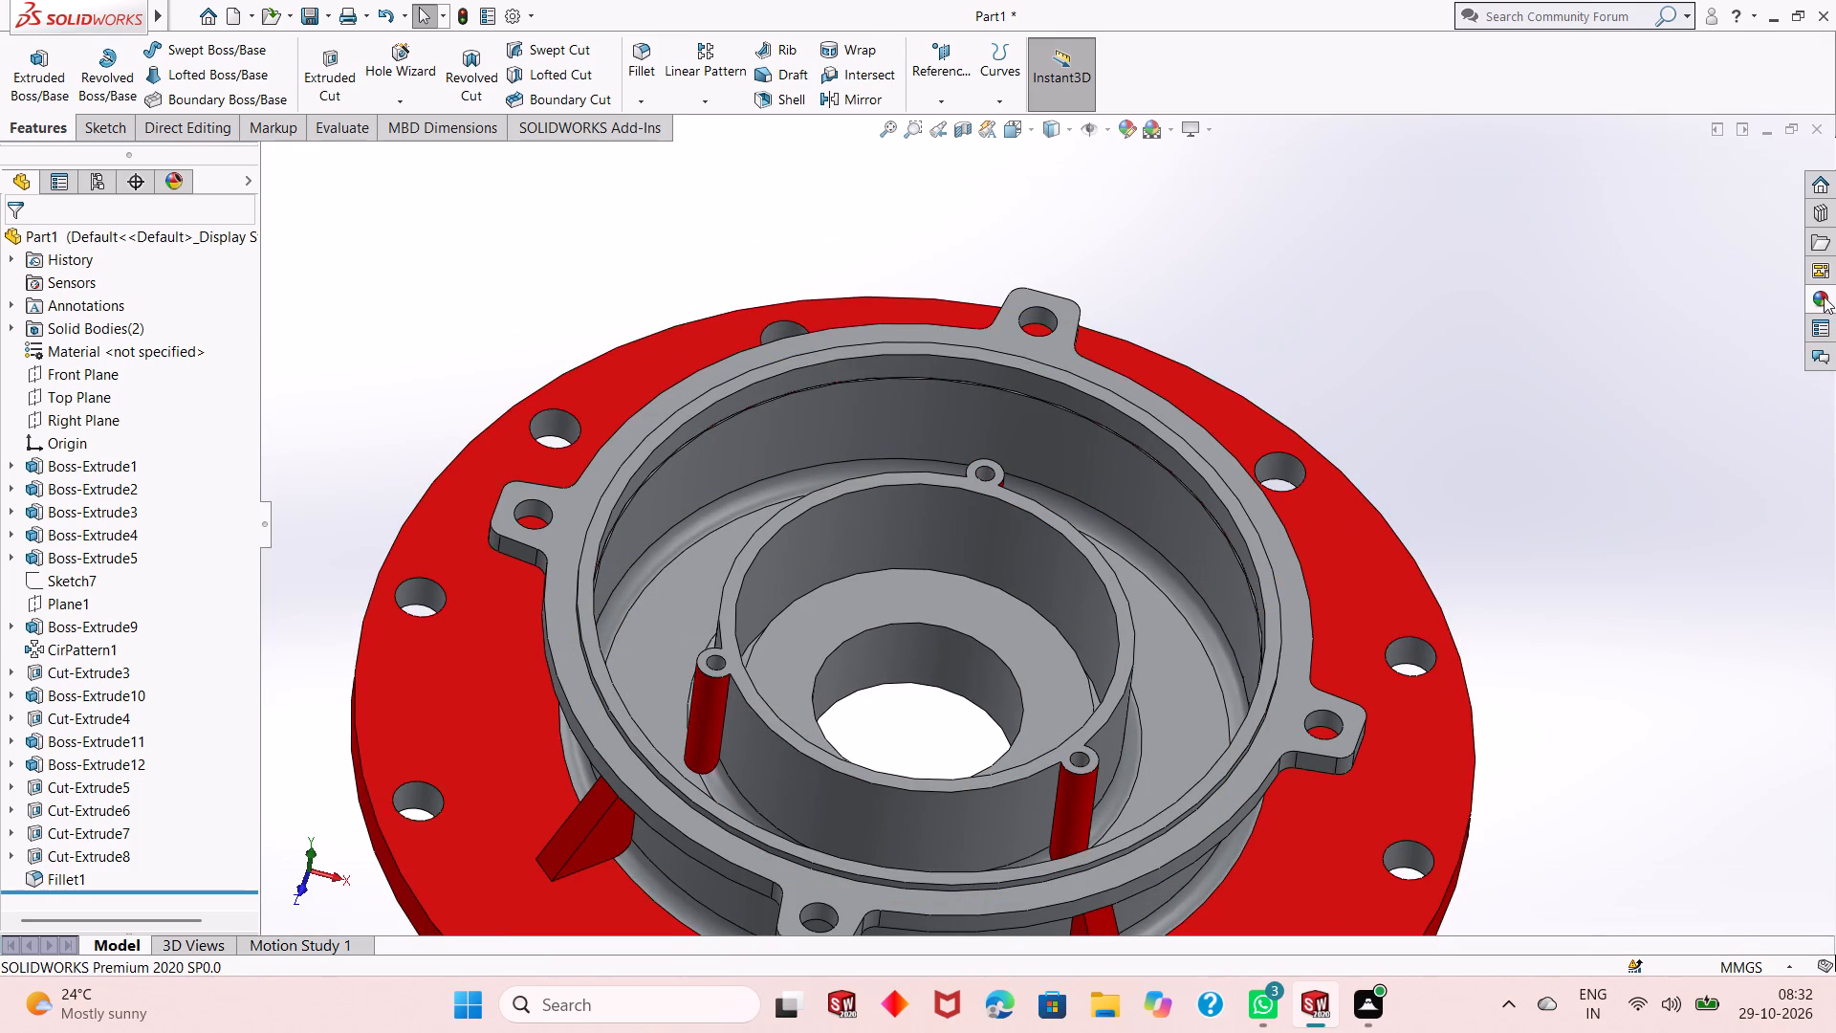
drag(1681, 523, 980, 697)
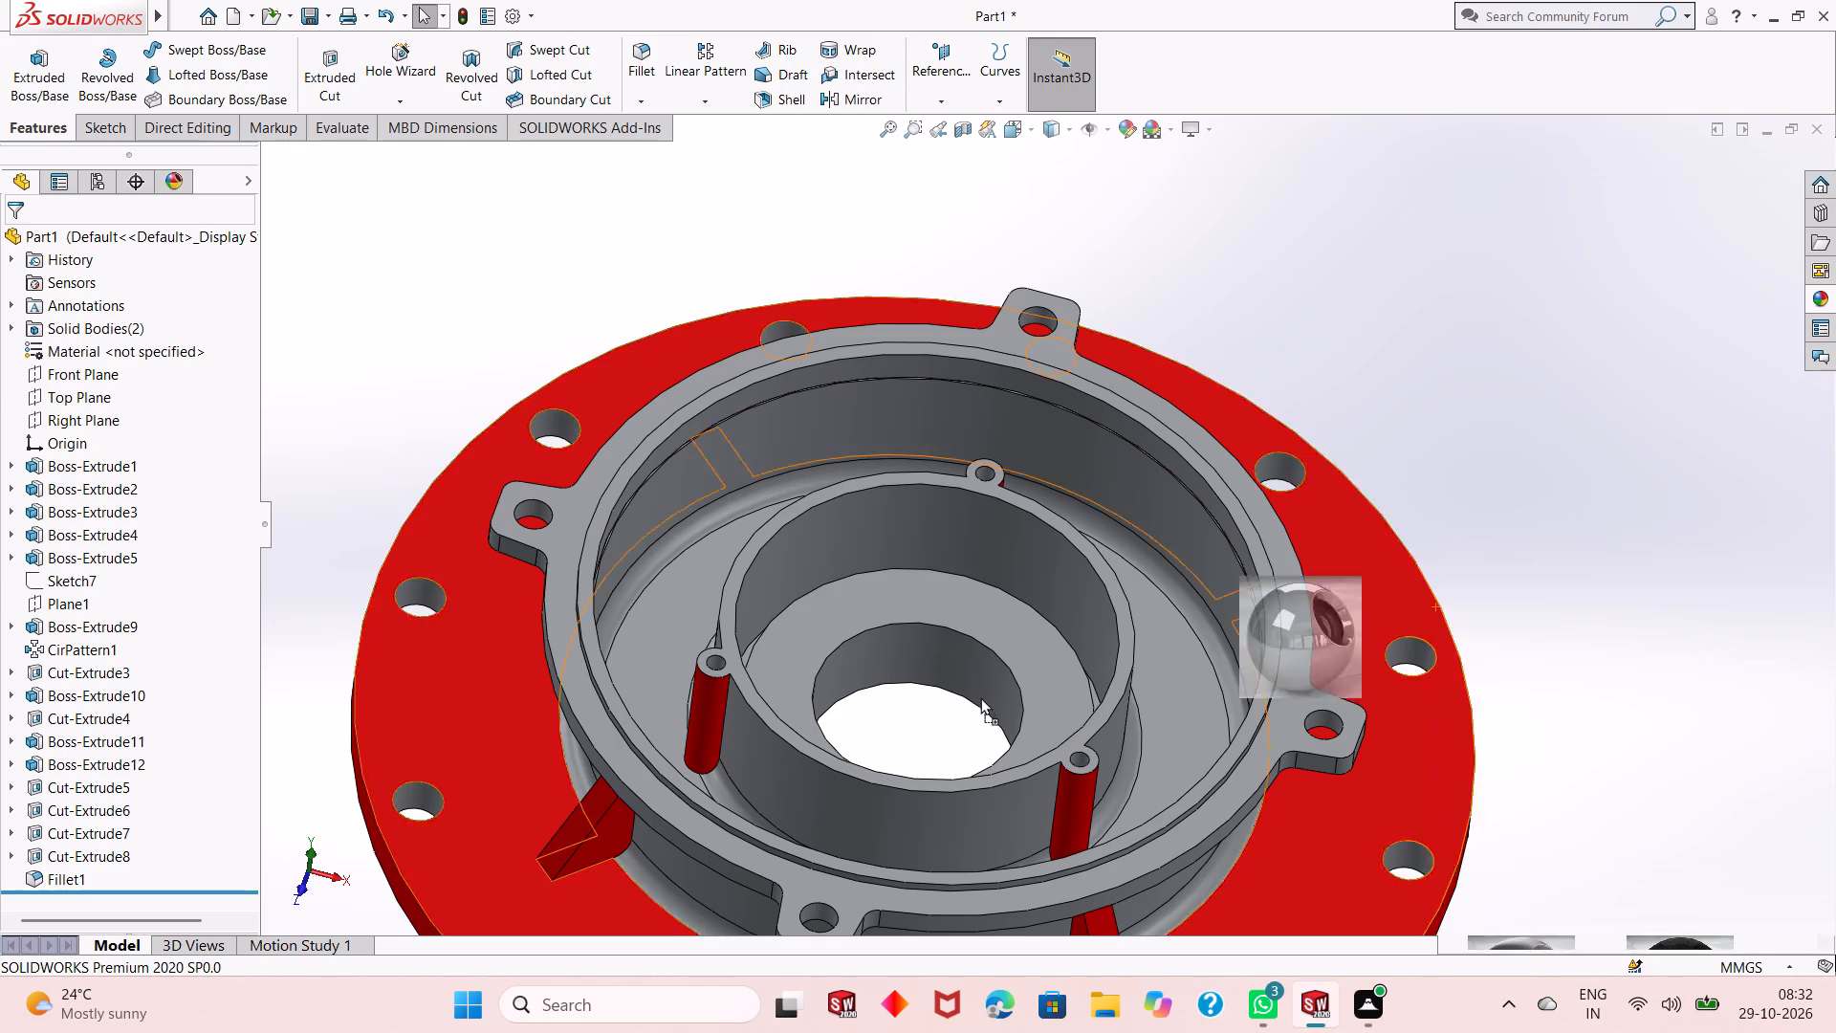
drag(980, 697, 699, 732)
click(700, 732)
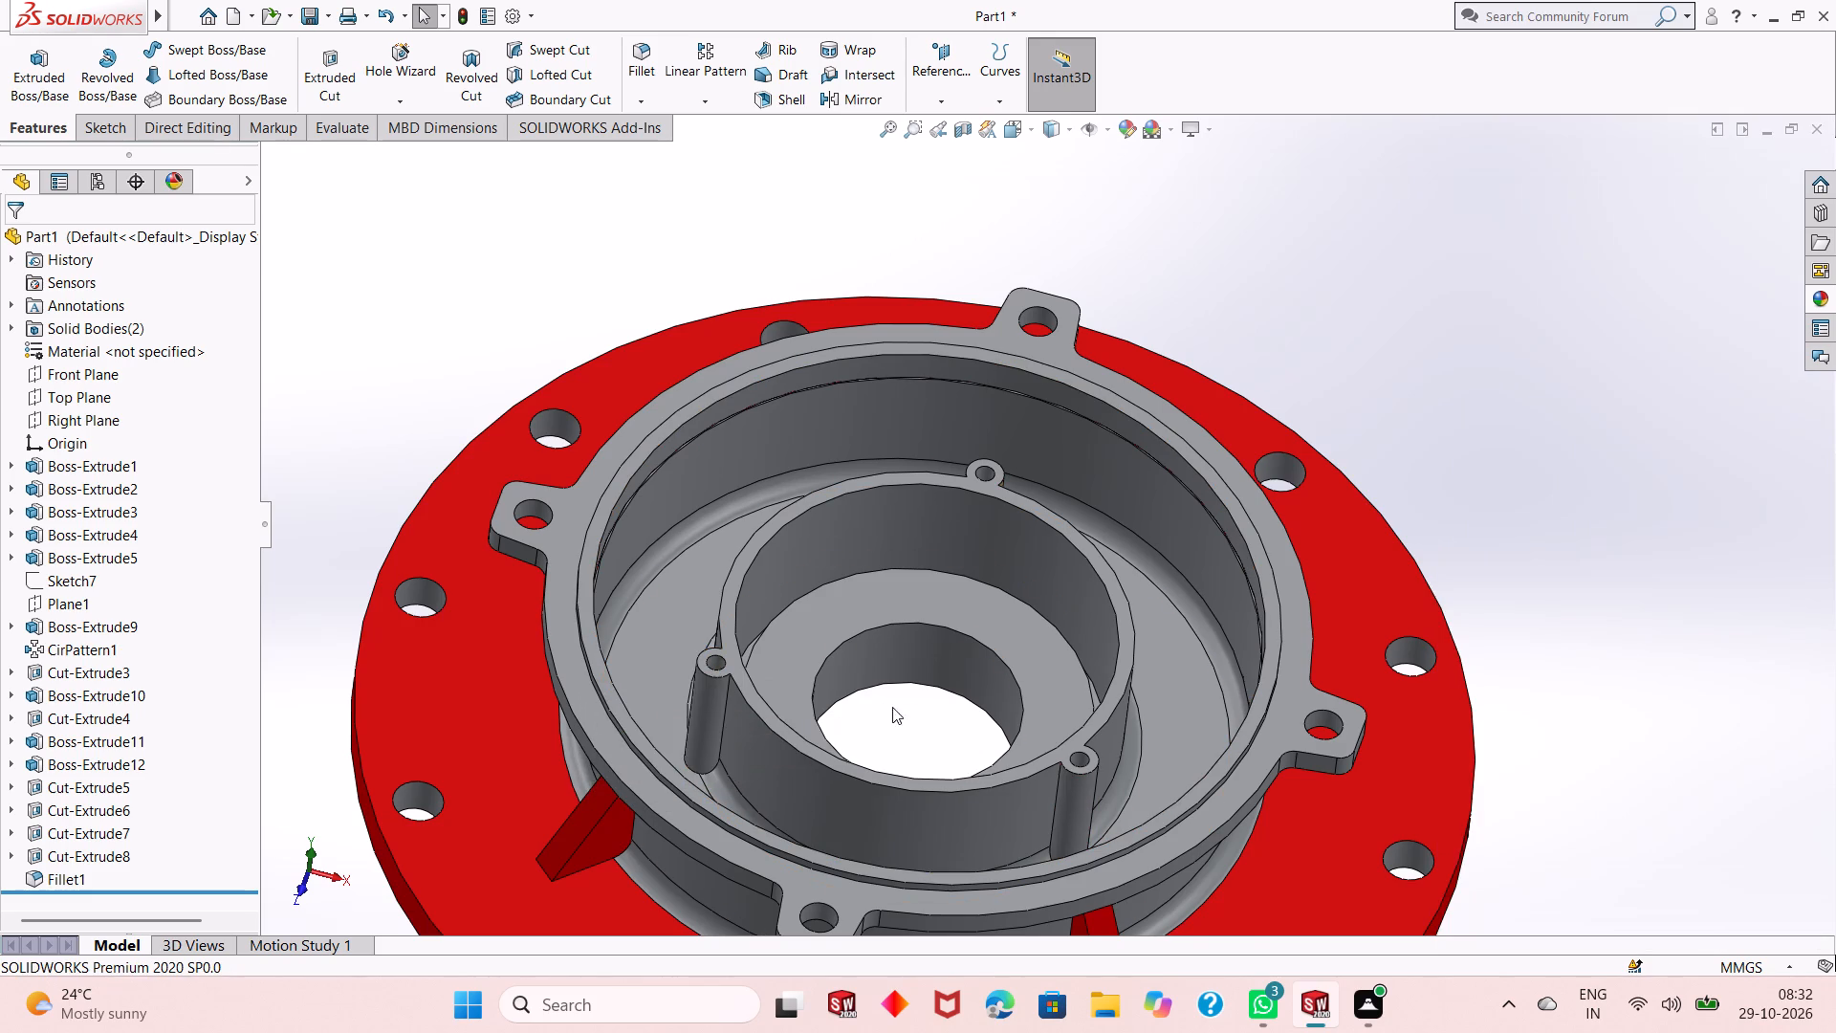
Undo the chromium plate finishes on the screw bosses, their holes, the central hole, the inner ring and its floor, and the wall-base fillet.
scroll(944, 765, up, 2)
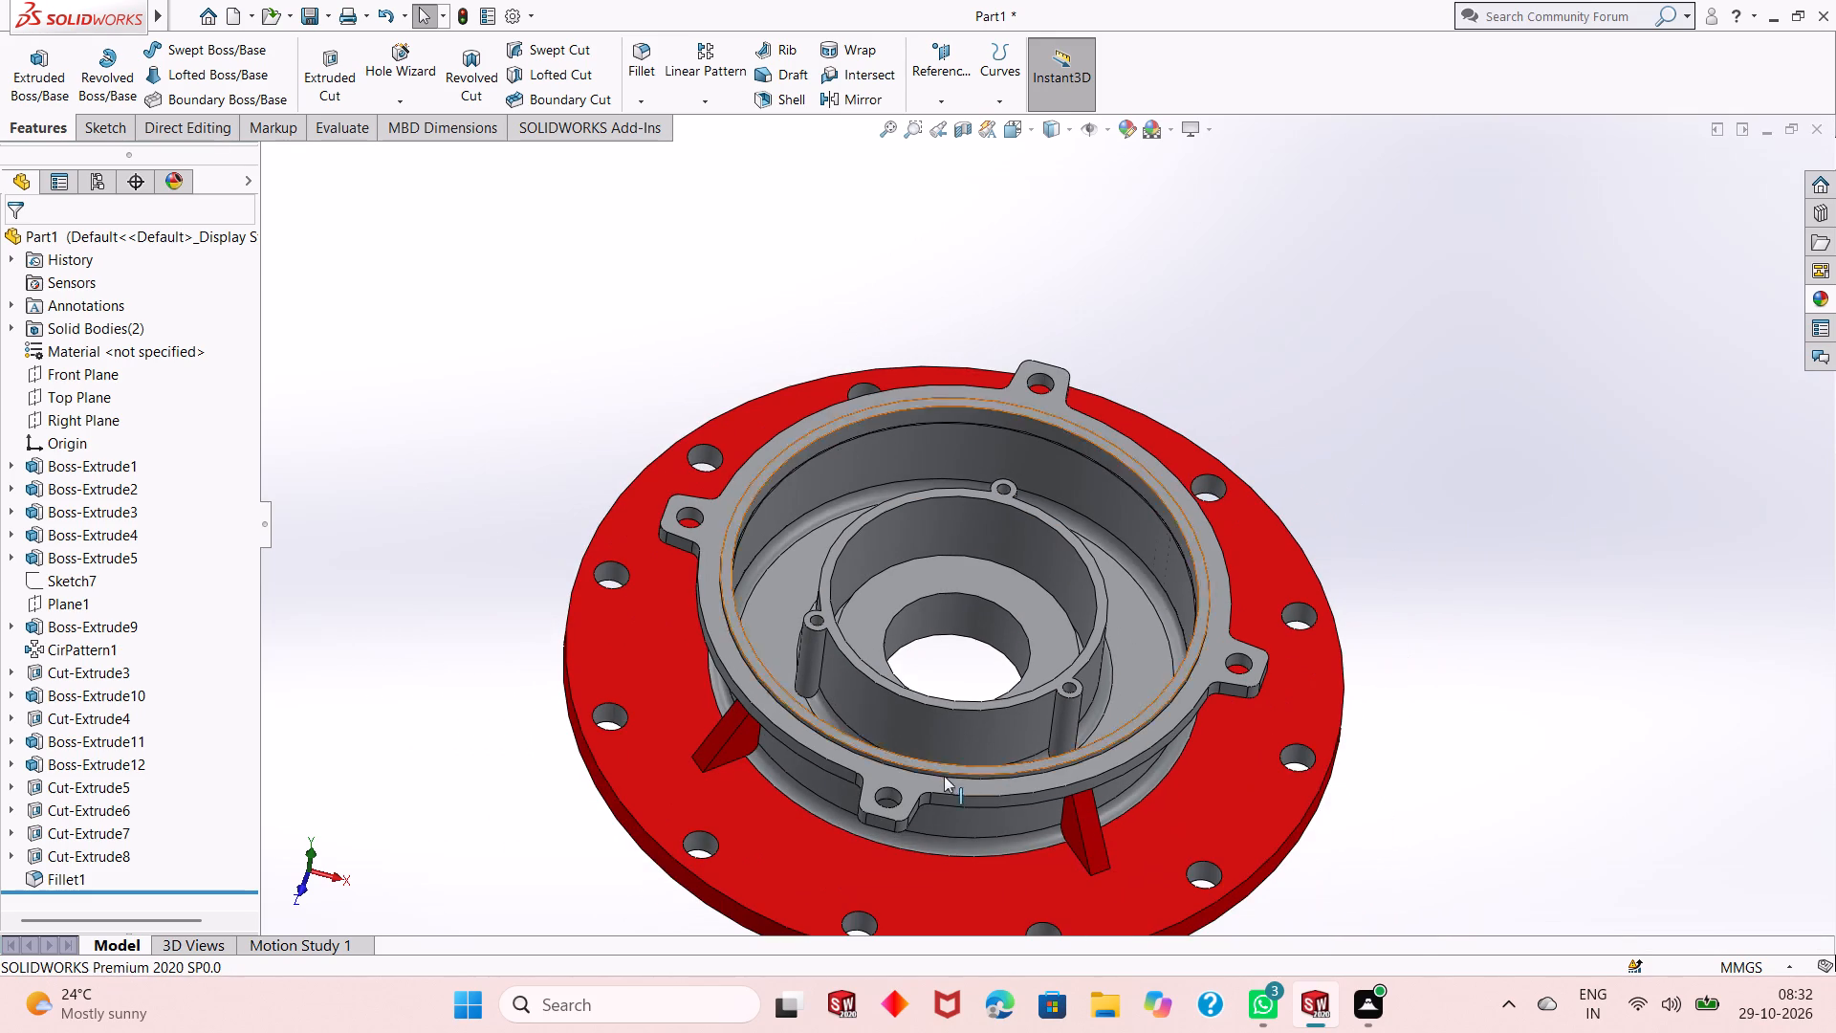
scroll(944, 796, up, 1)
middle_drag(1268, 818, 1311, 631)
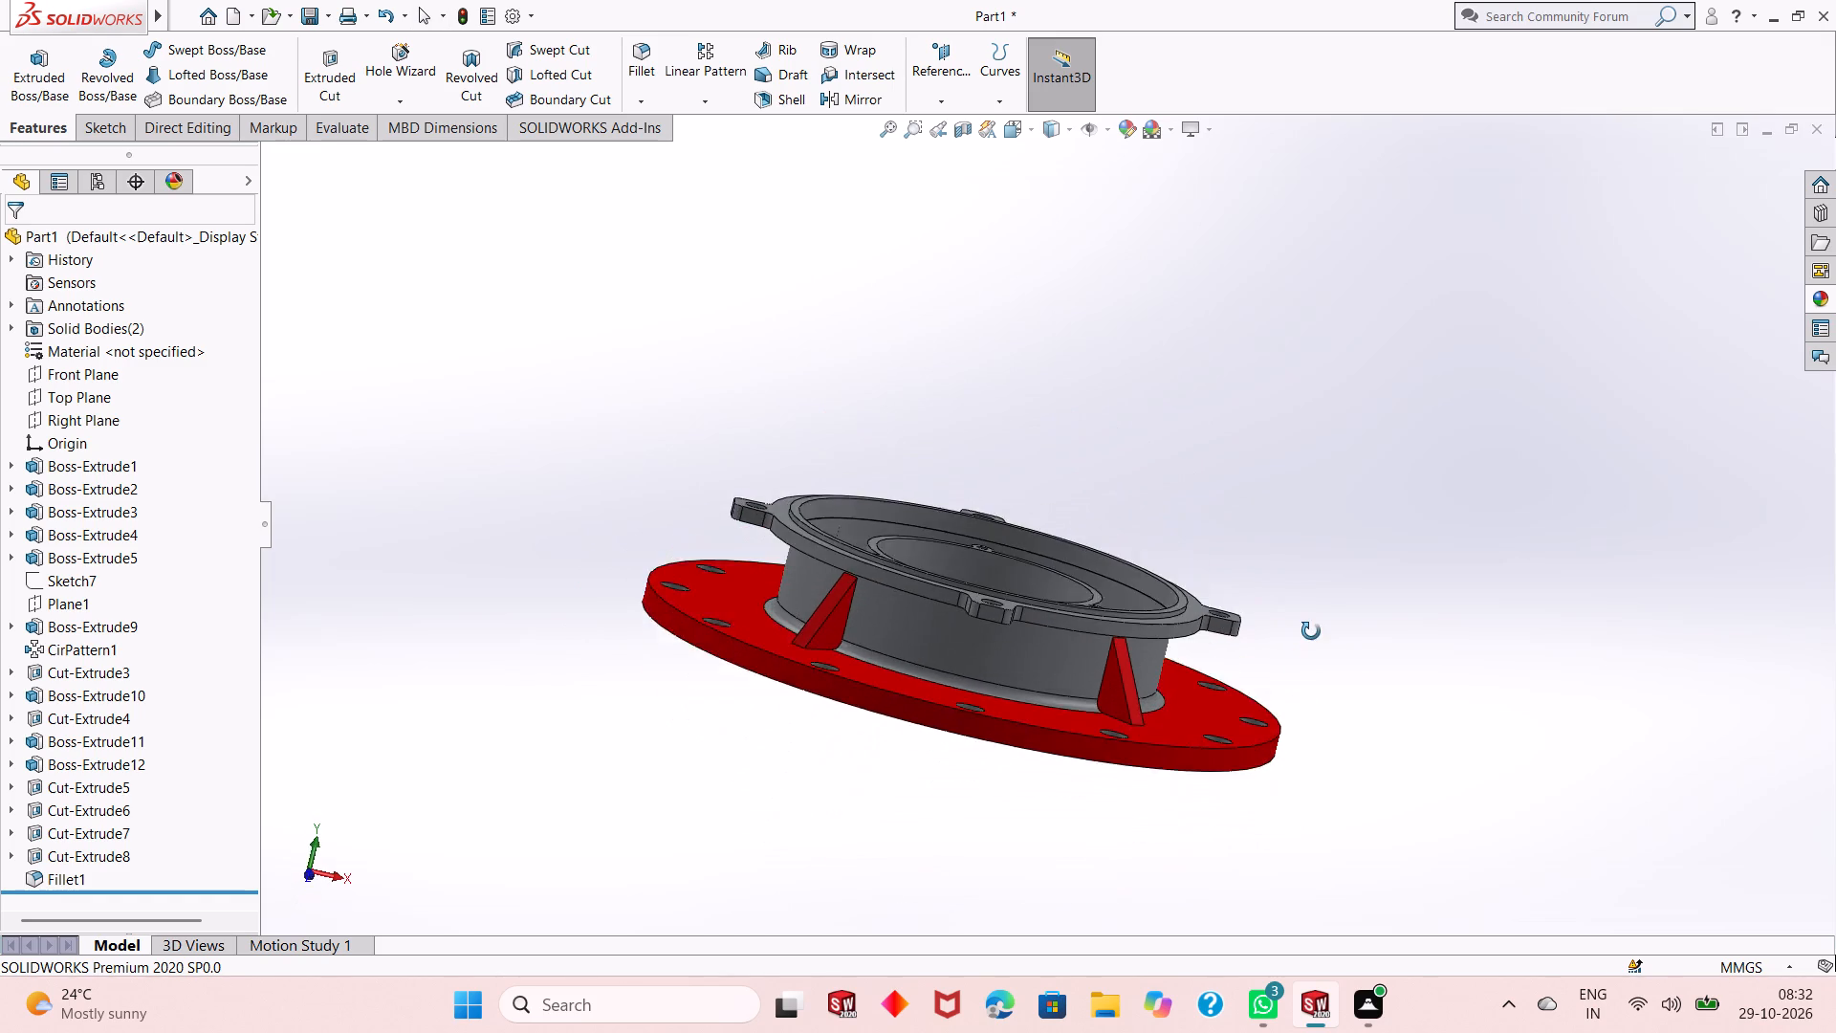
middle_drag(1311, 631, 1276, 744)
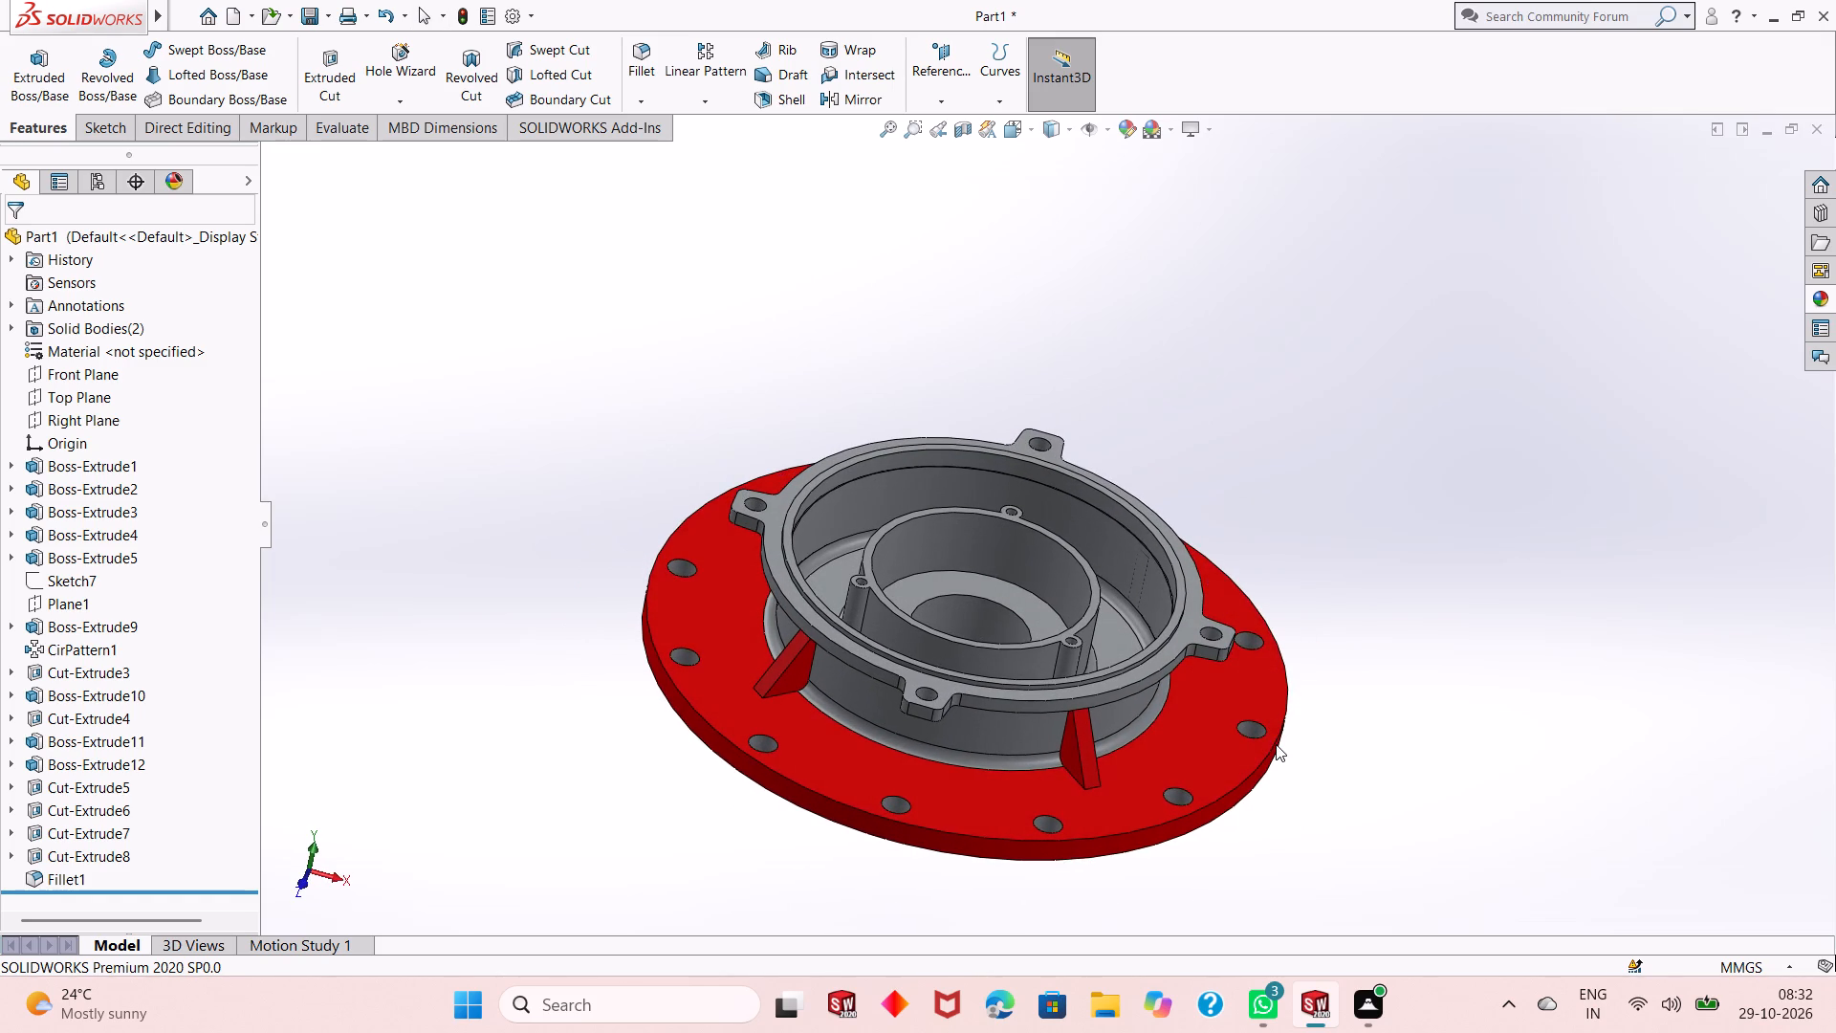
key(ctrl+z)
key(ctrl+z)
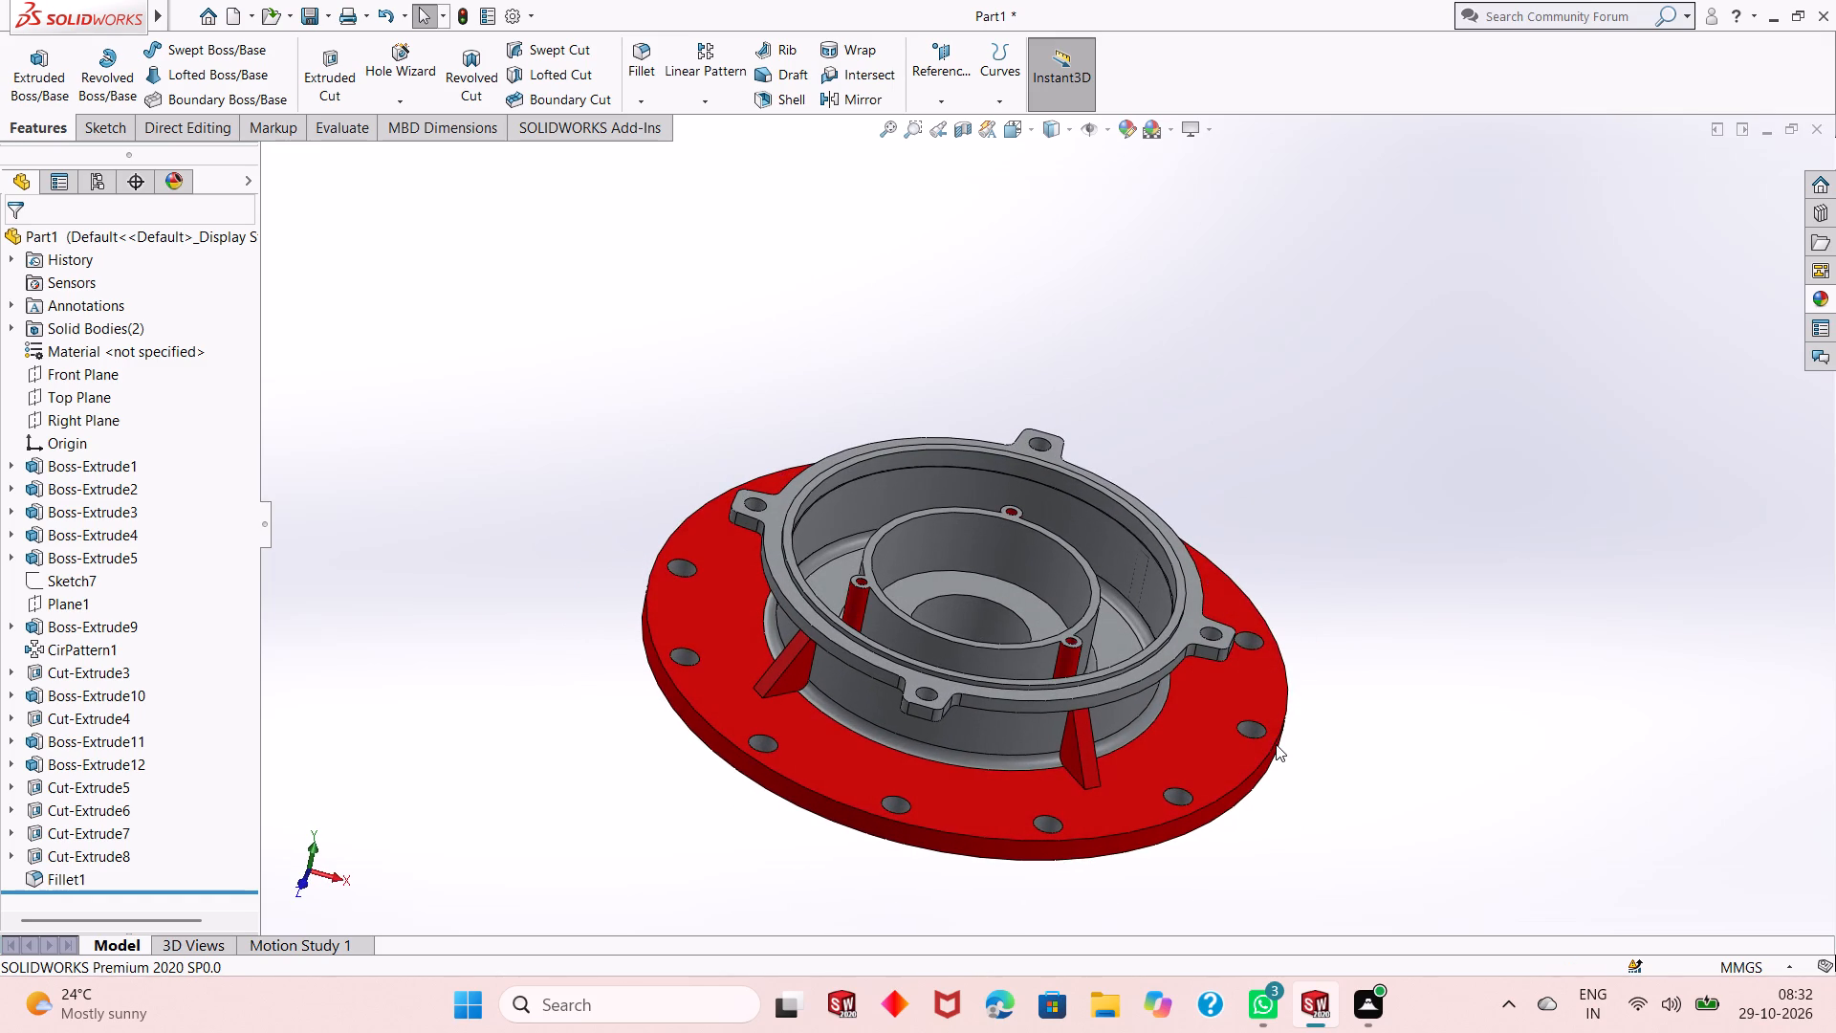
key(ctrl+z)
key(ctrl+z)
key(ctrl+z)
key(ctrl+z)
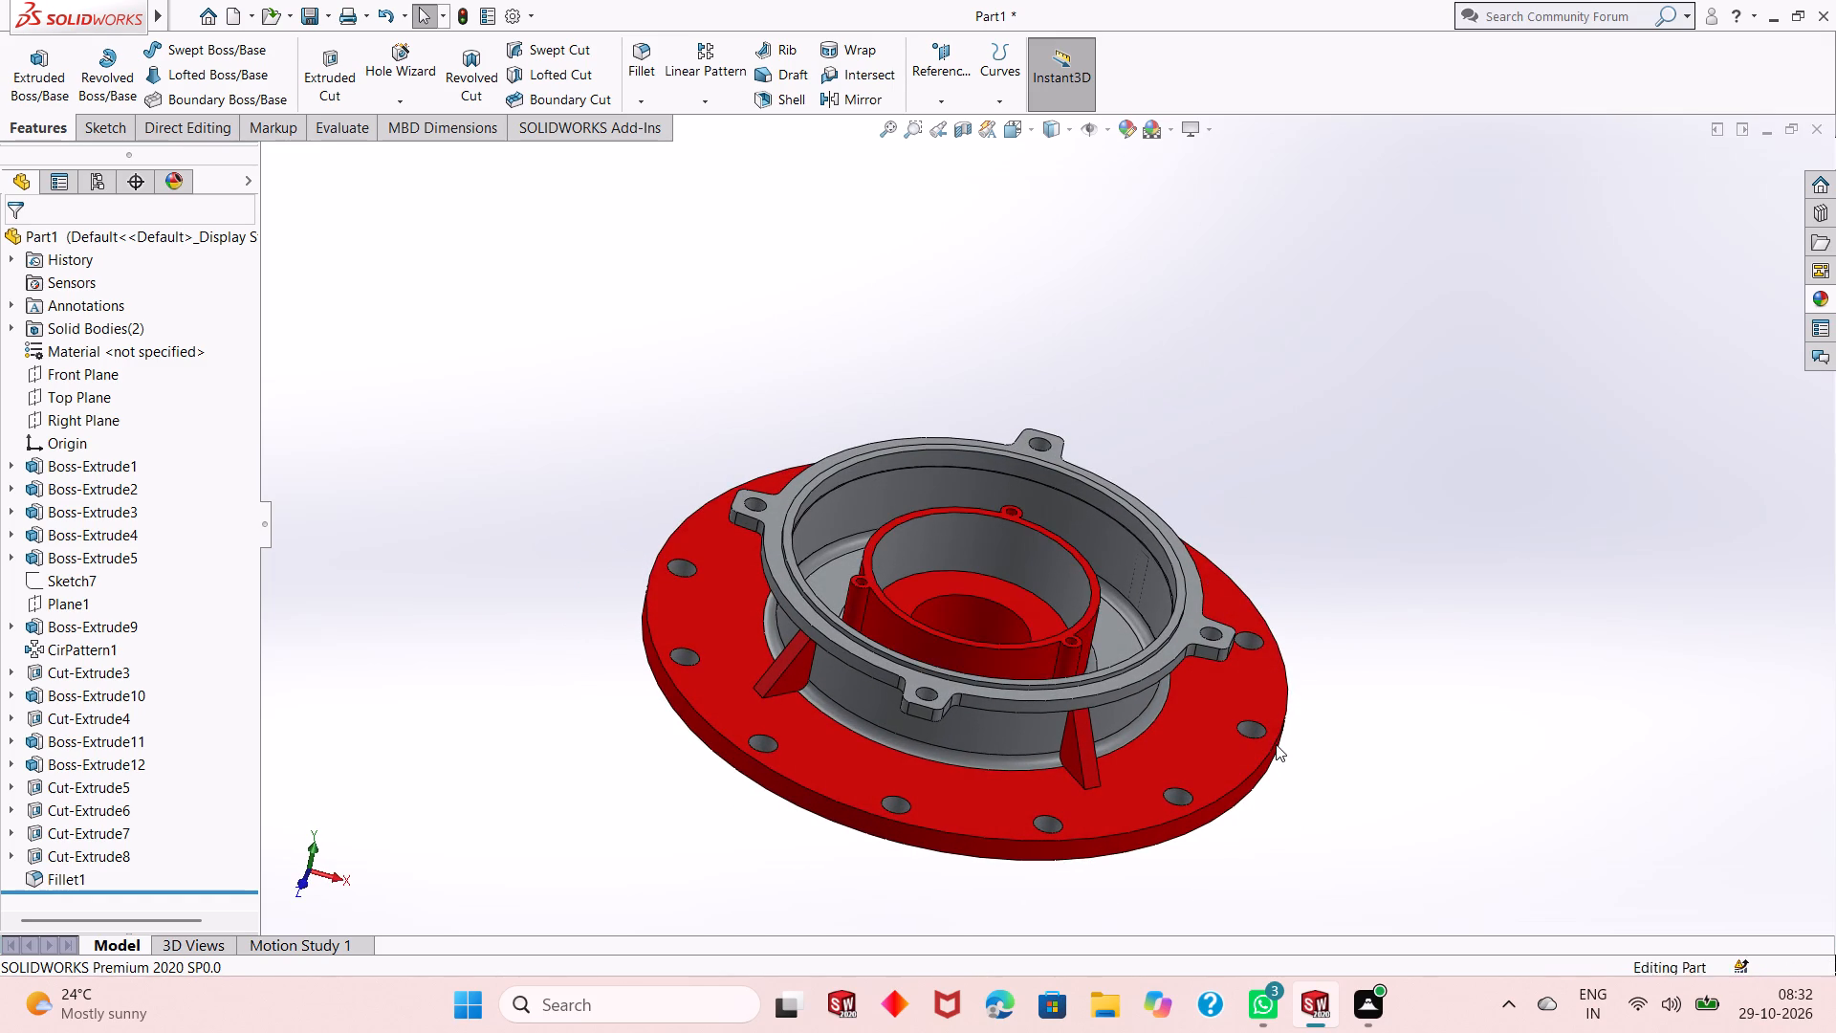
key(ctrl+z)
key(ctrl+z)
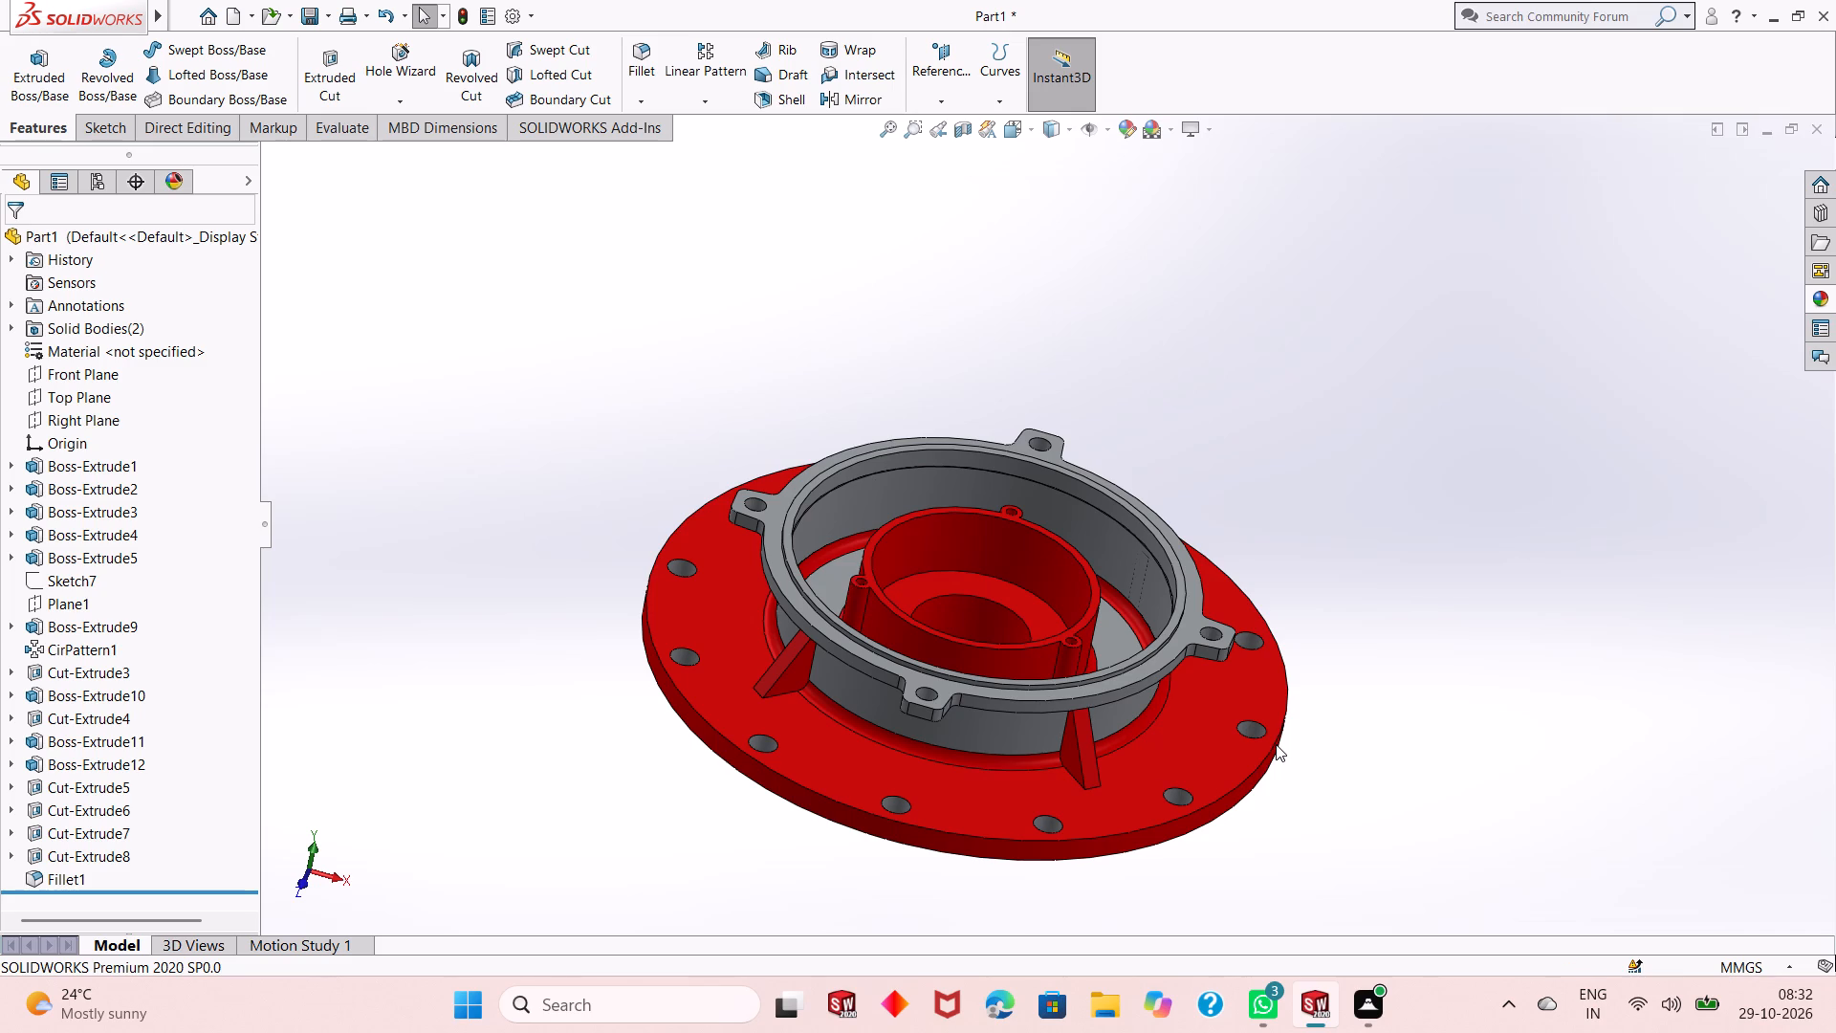
Undo the chromium plate appearance applied to the outer wall's extruded feature.
key(ctrl+z)
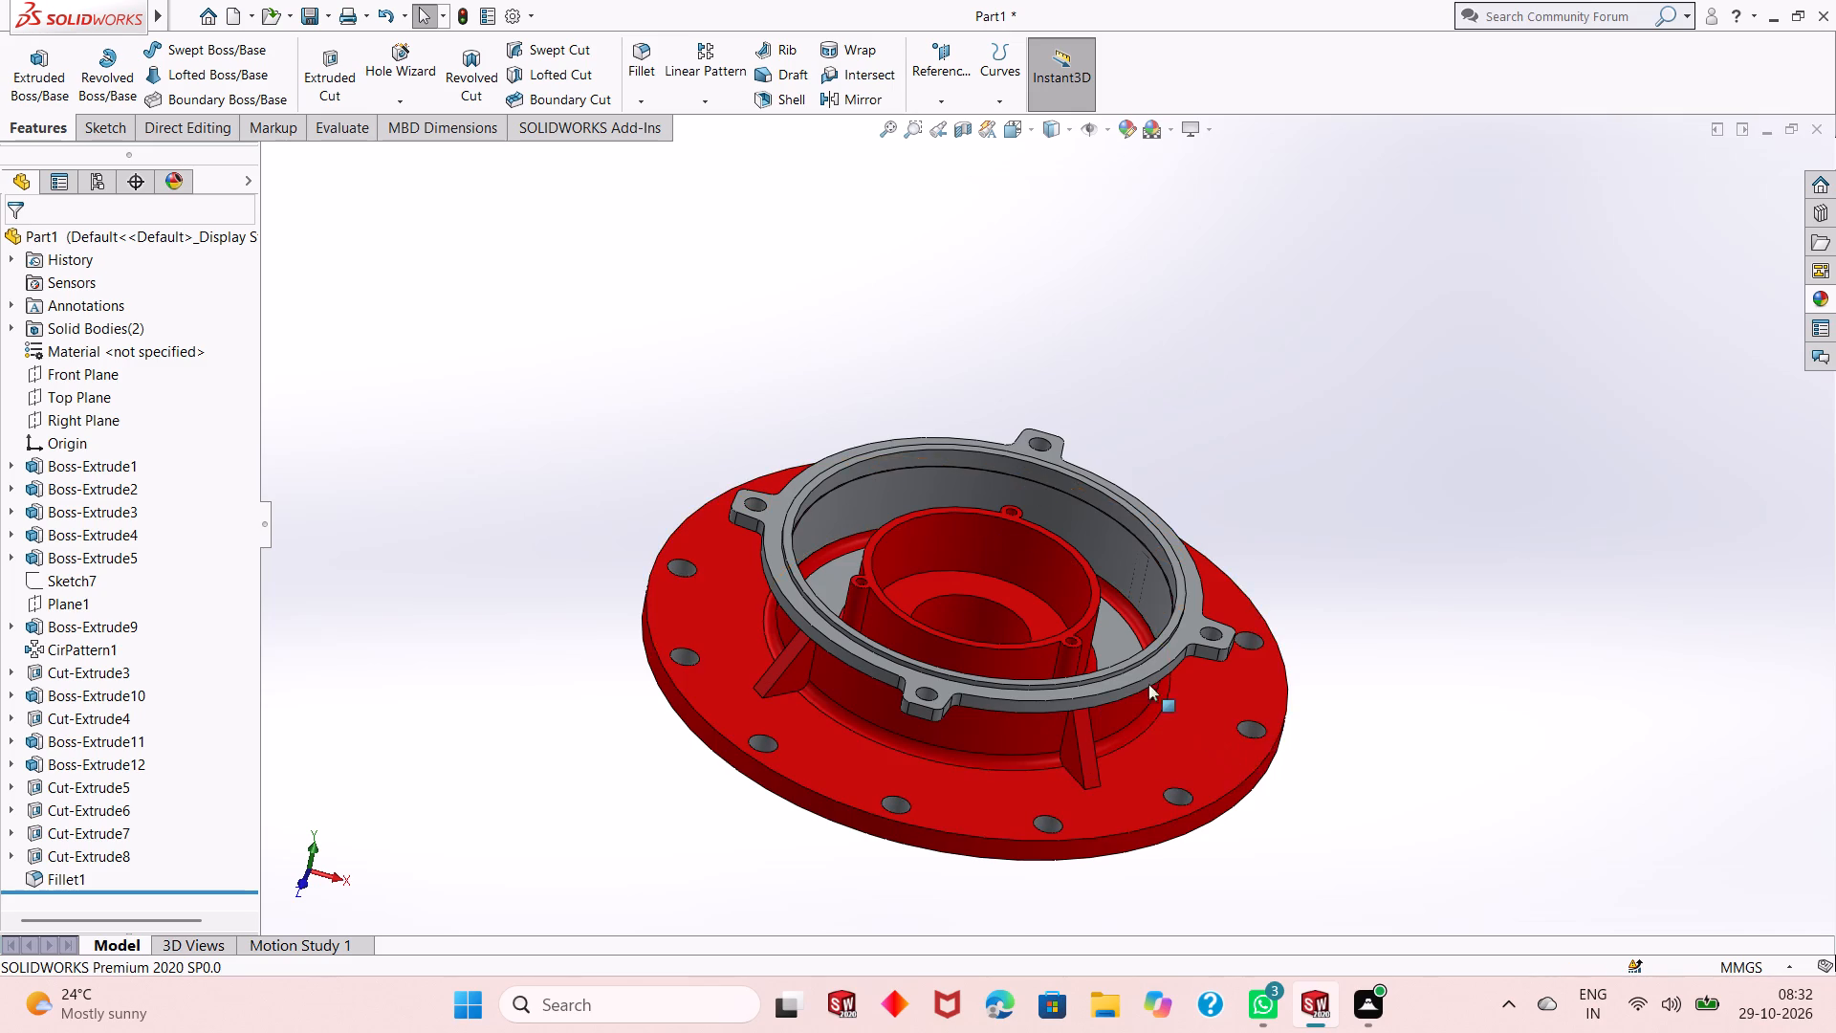
Apply the chromium plate appearance to only the inner fillet face between the outer wall and the recess floor.
scroll(1126, 665, down, 1)
click(1818, 303)
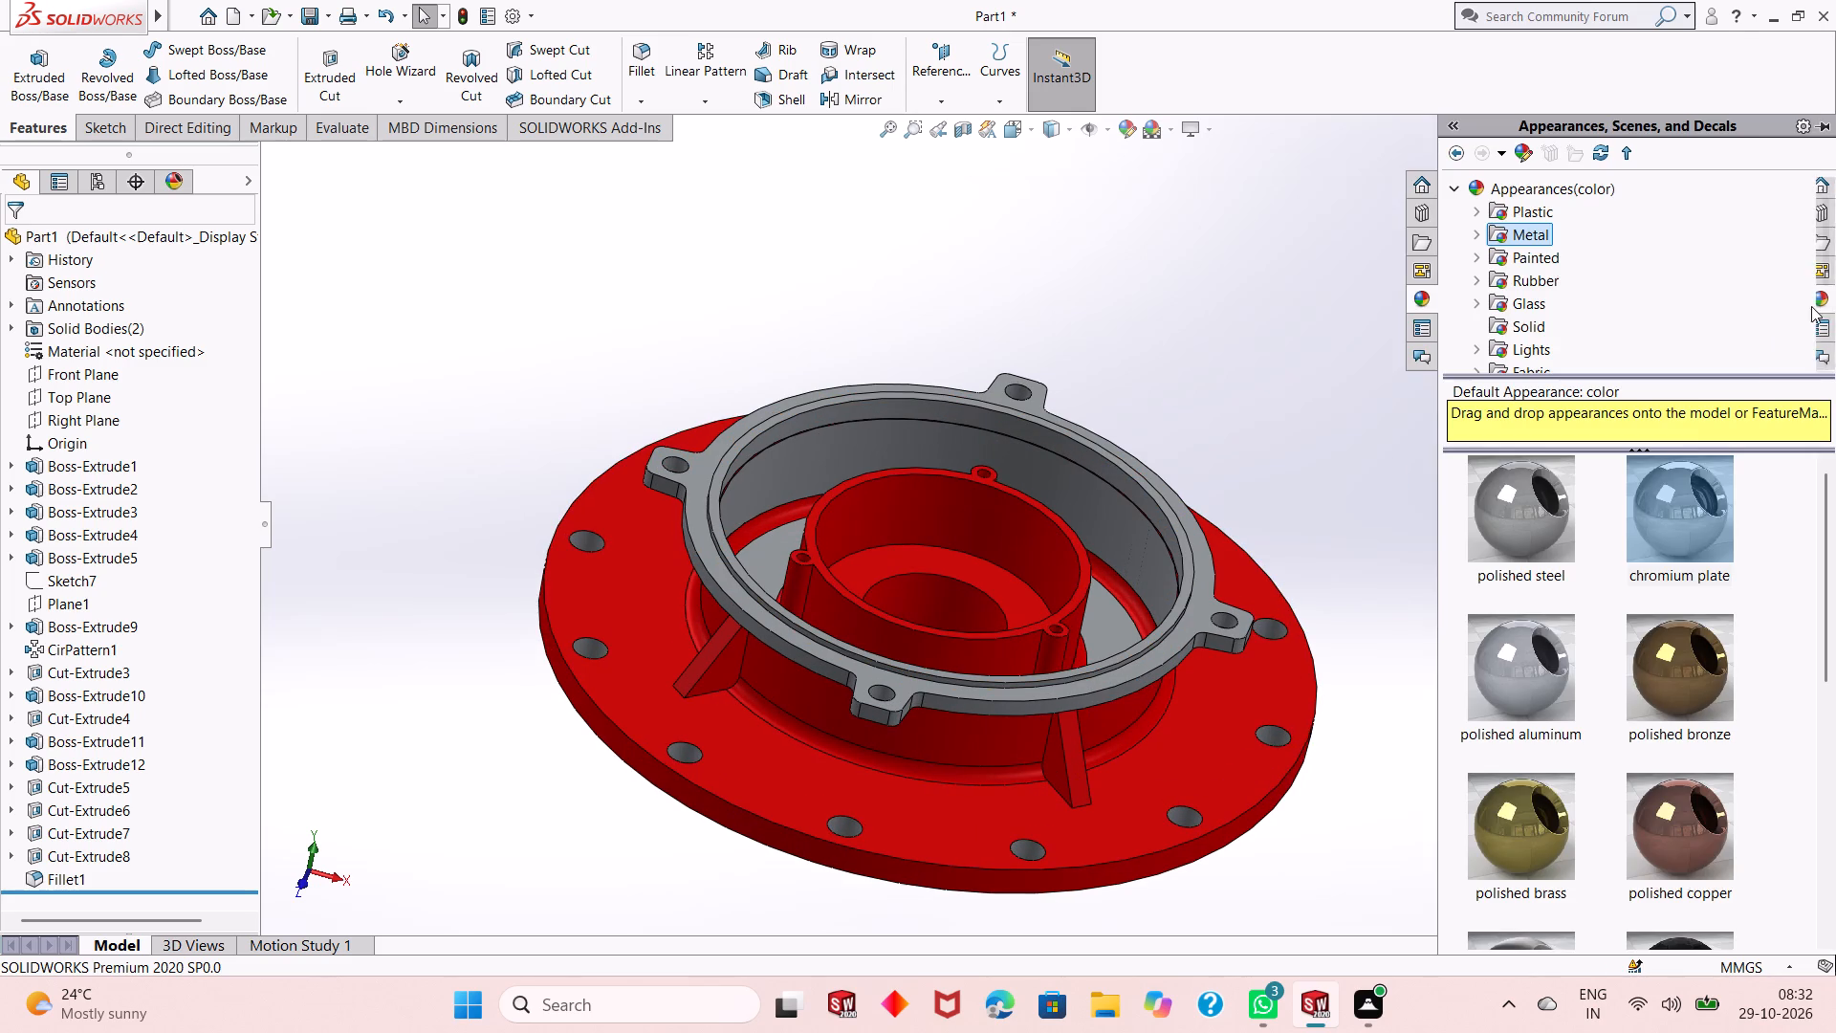
drag(1682, 536, 1137, 609)
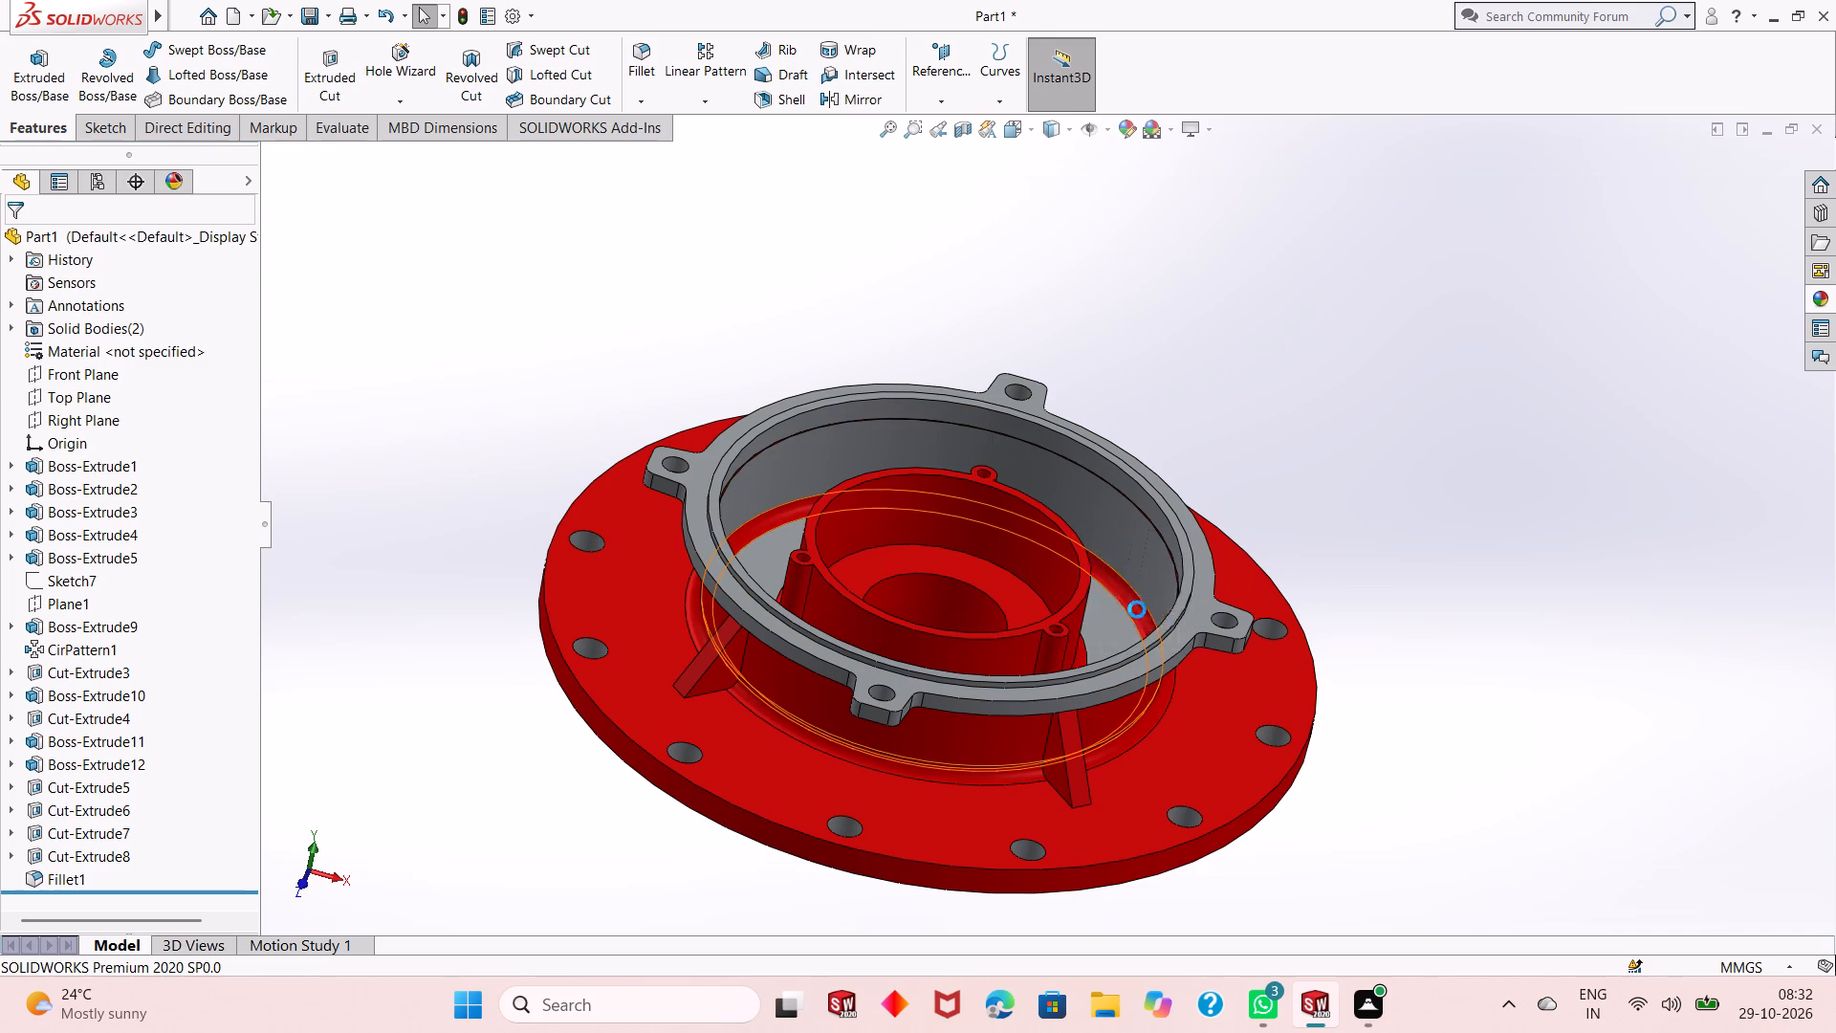
click(1116, 610)
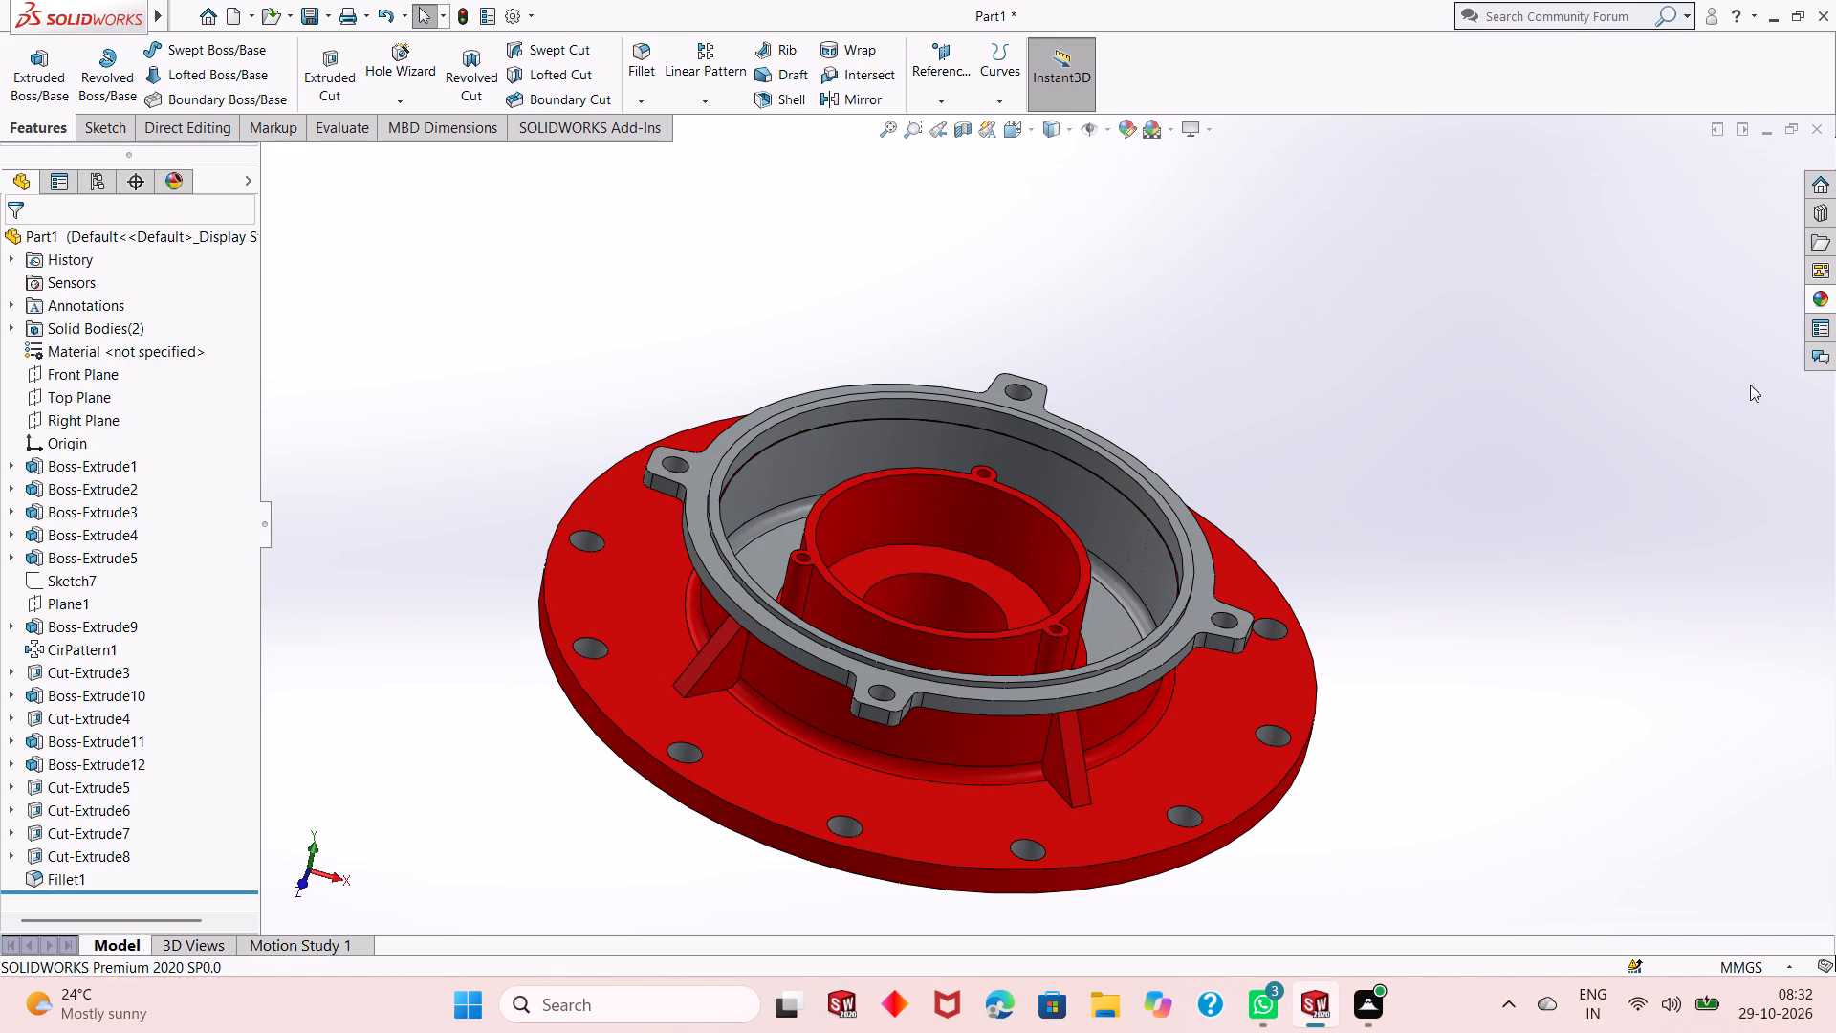
Apply the chromium plate appearance to the inner ring's bore cut feature and to the ring's extruded feature.
click(1825, 300)
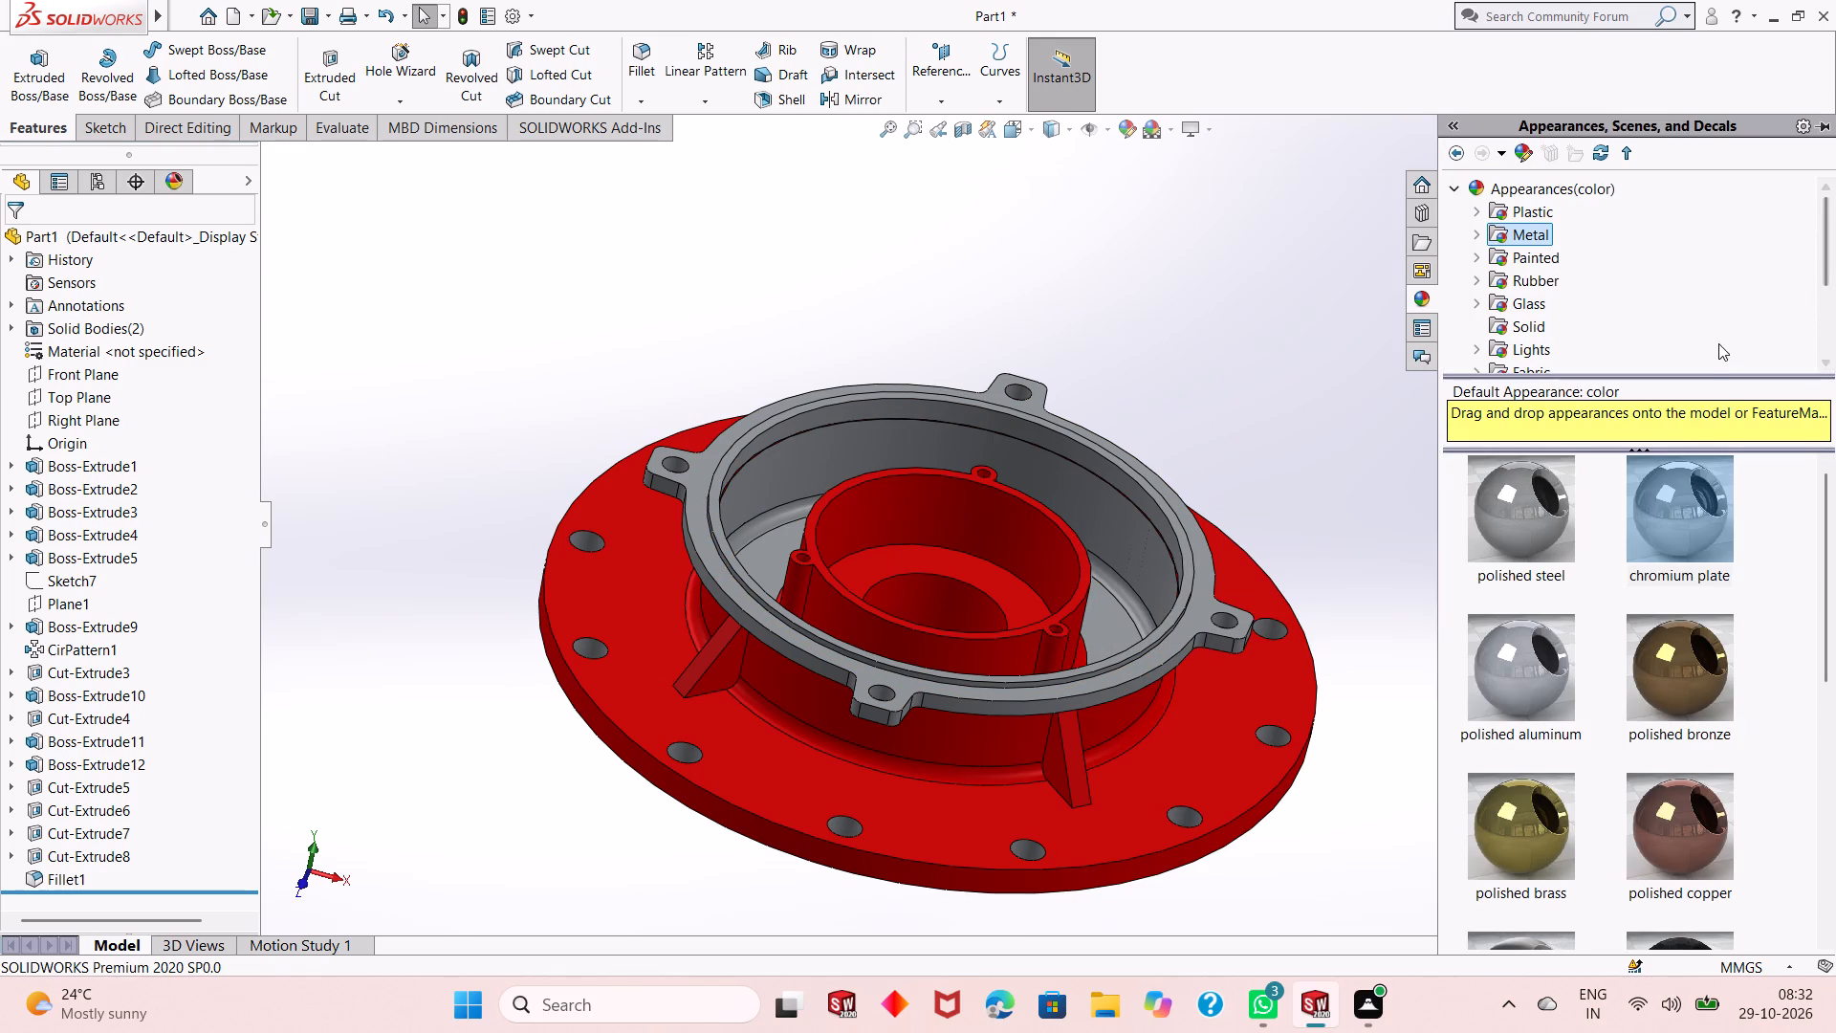
drag(1675, 528, 1102, 542)
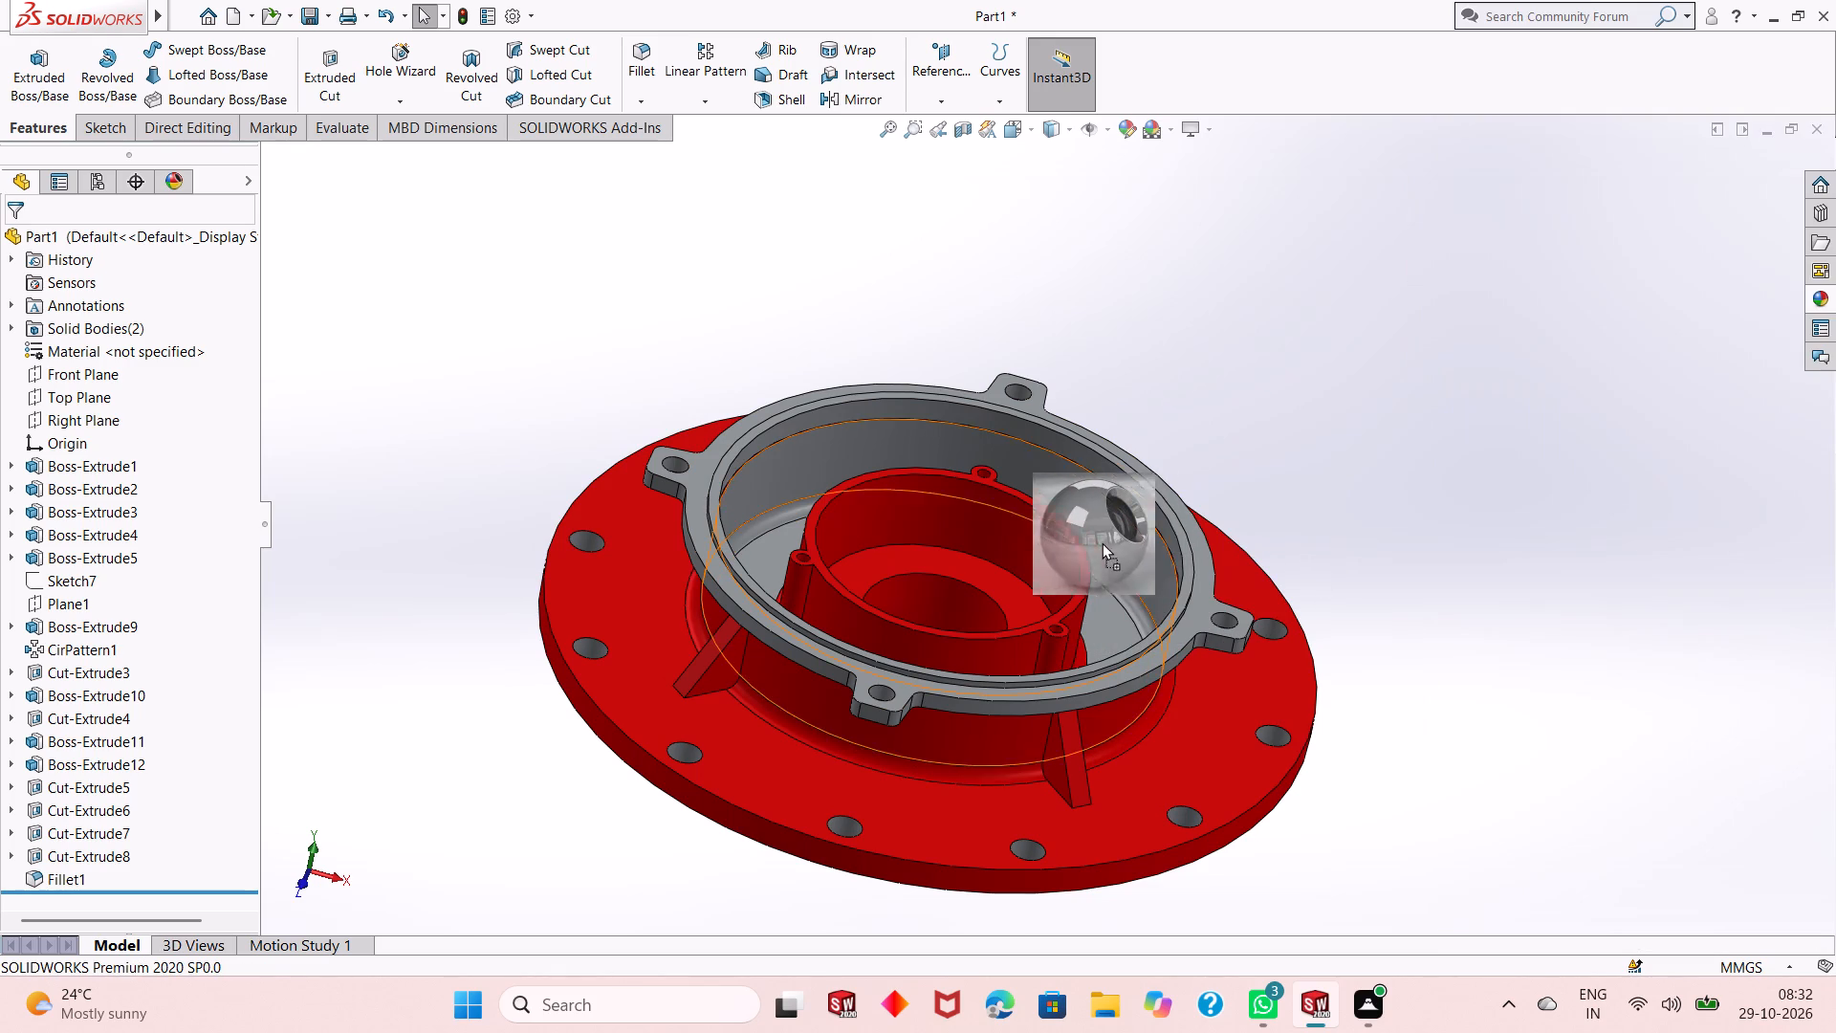
drag(1102, 542, 1061, 548)
click(1082, 546)
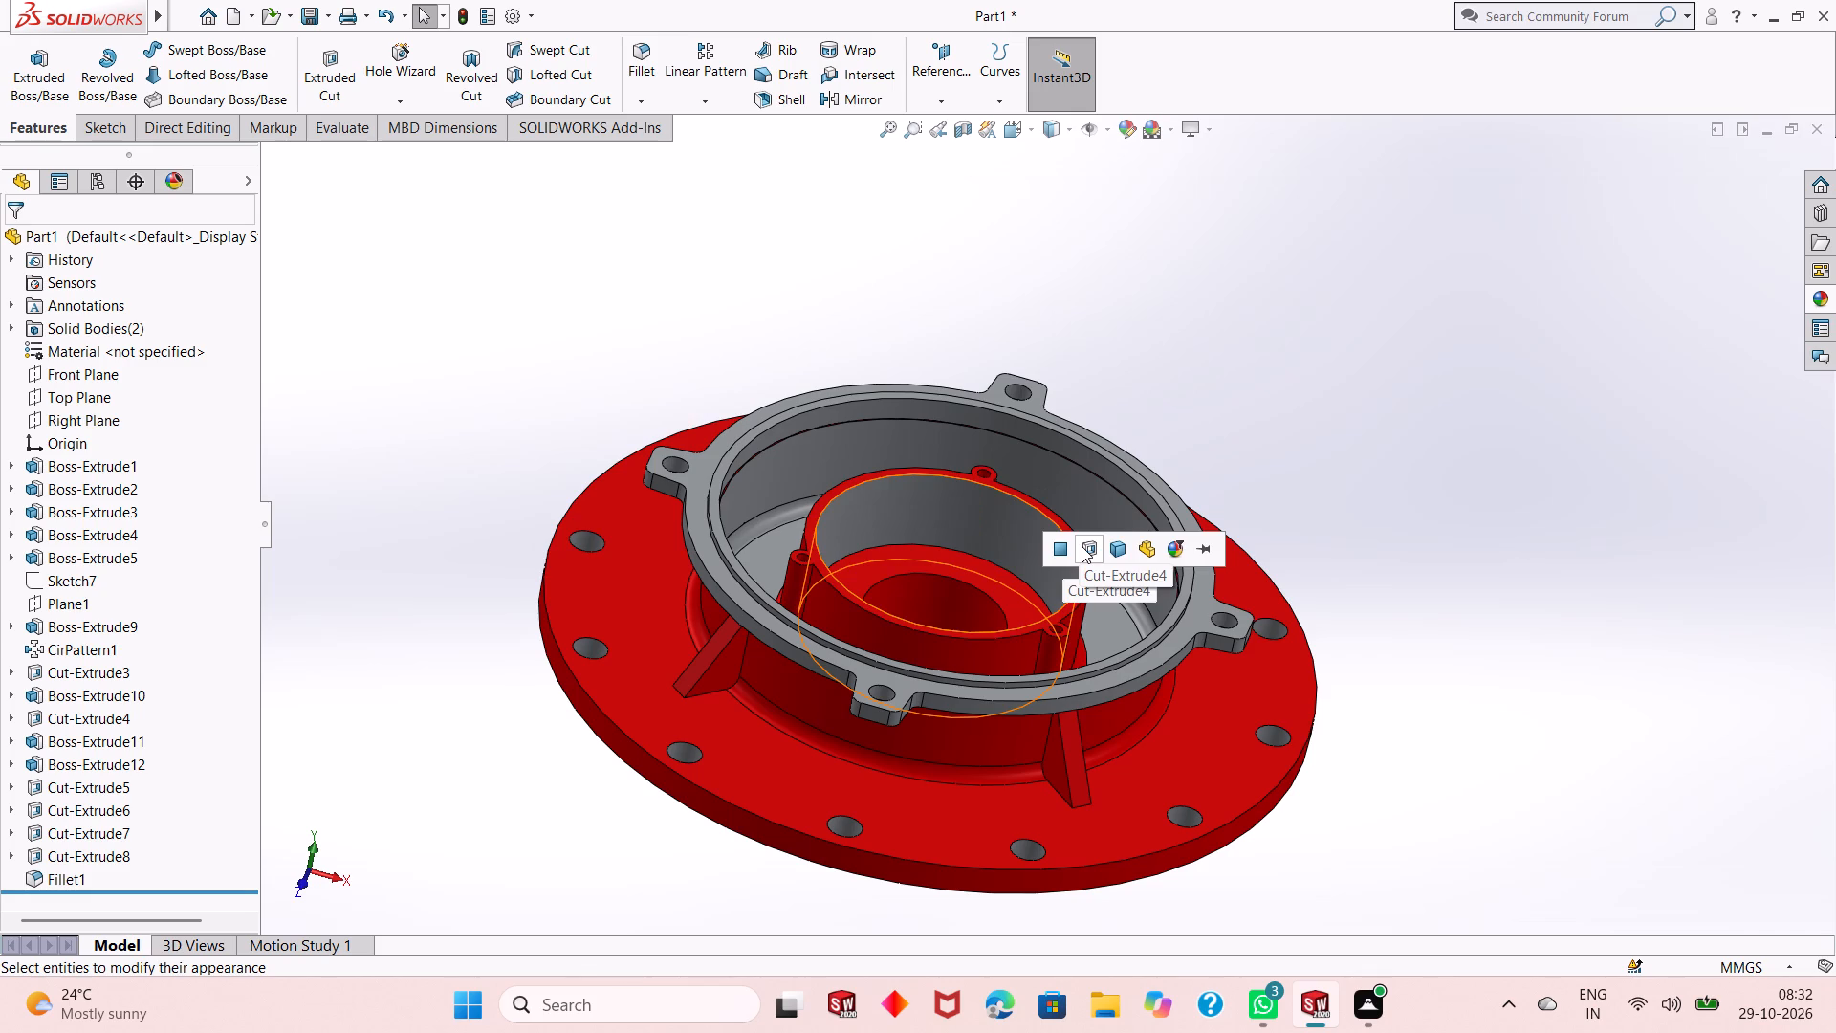
middle_drag(1057, 538, 1028, 627)
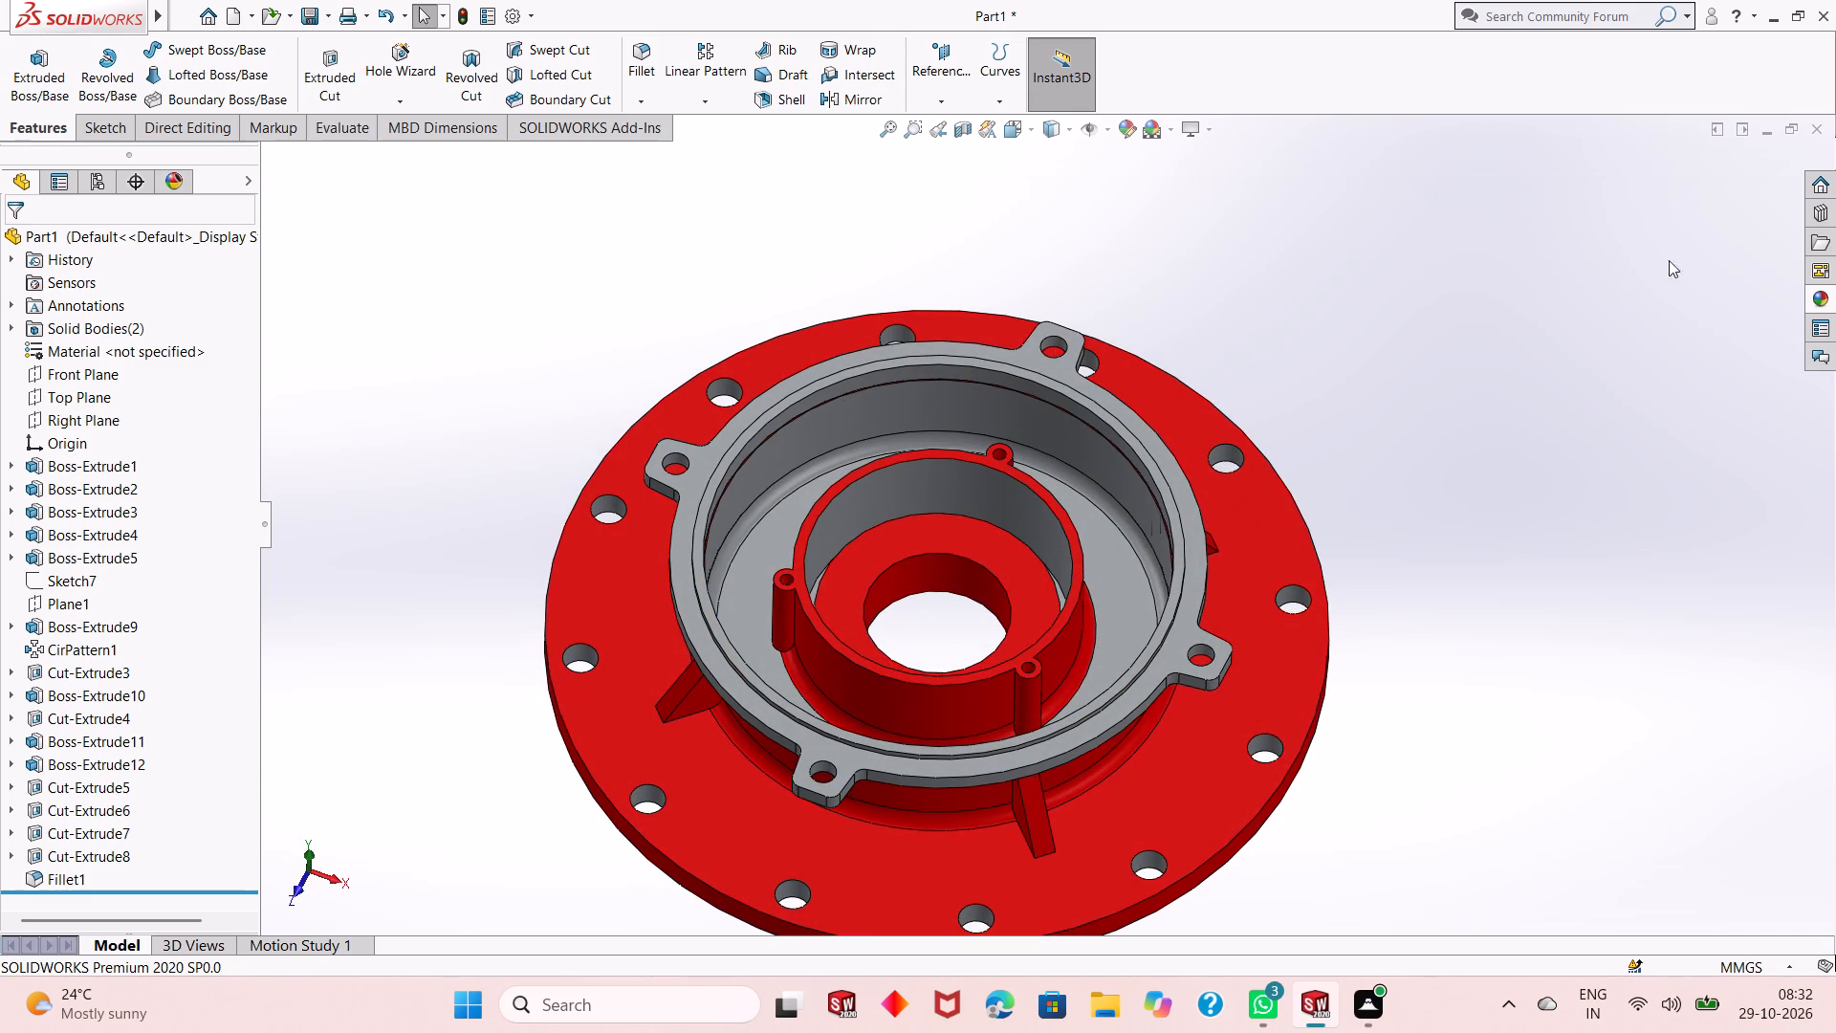
click(1825, 301)
drag(1677, 499, 1253, 589)
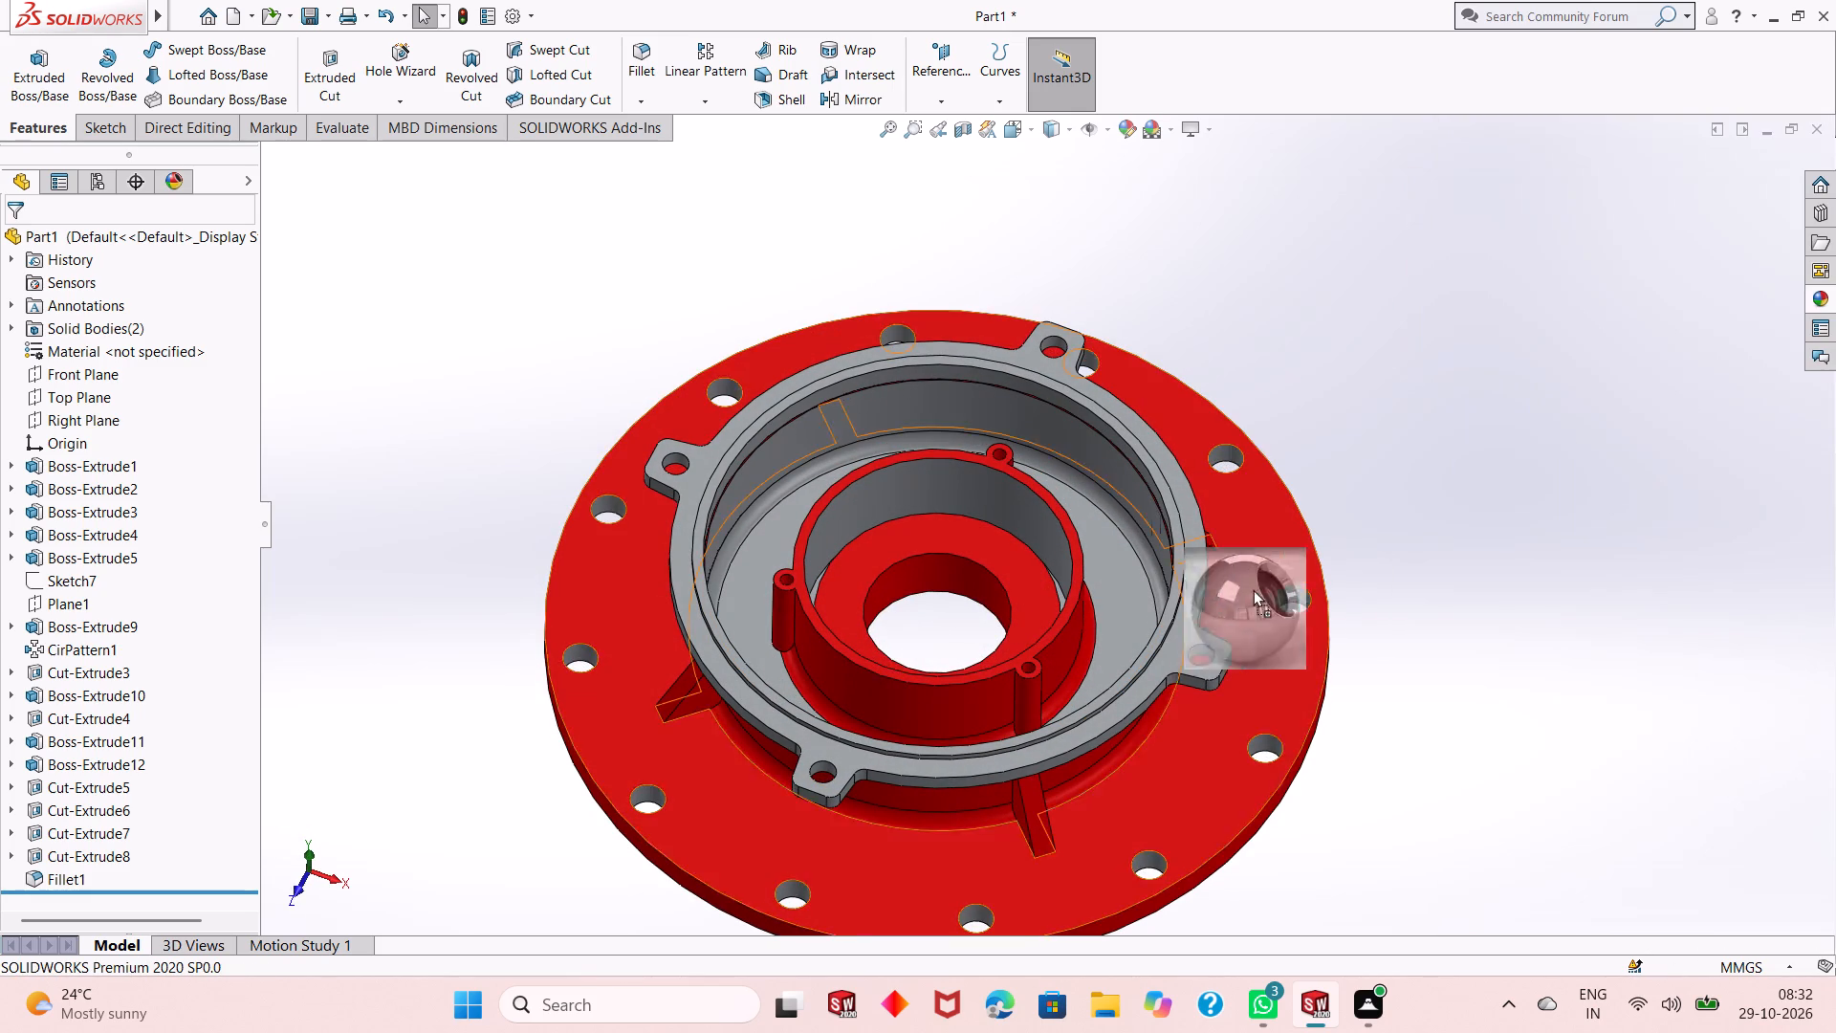
drag(1253, 589, 1069, 654)
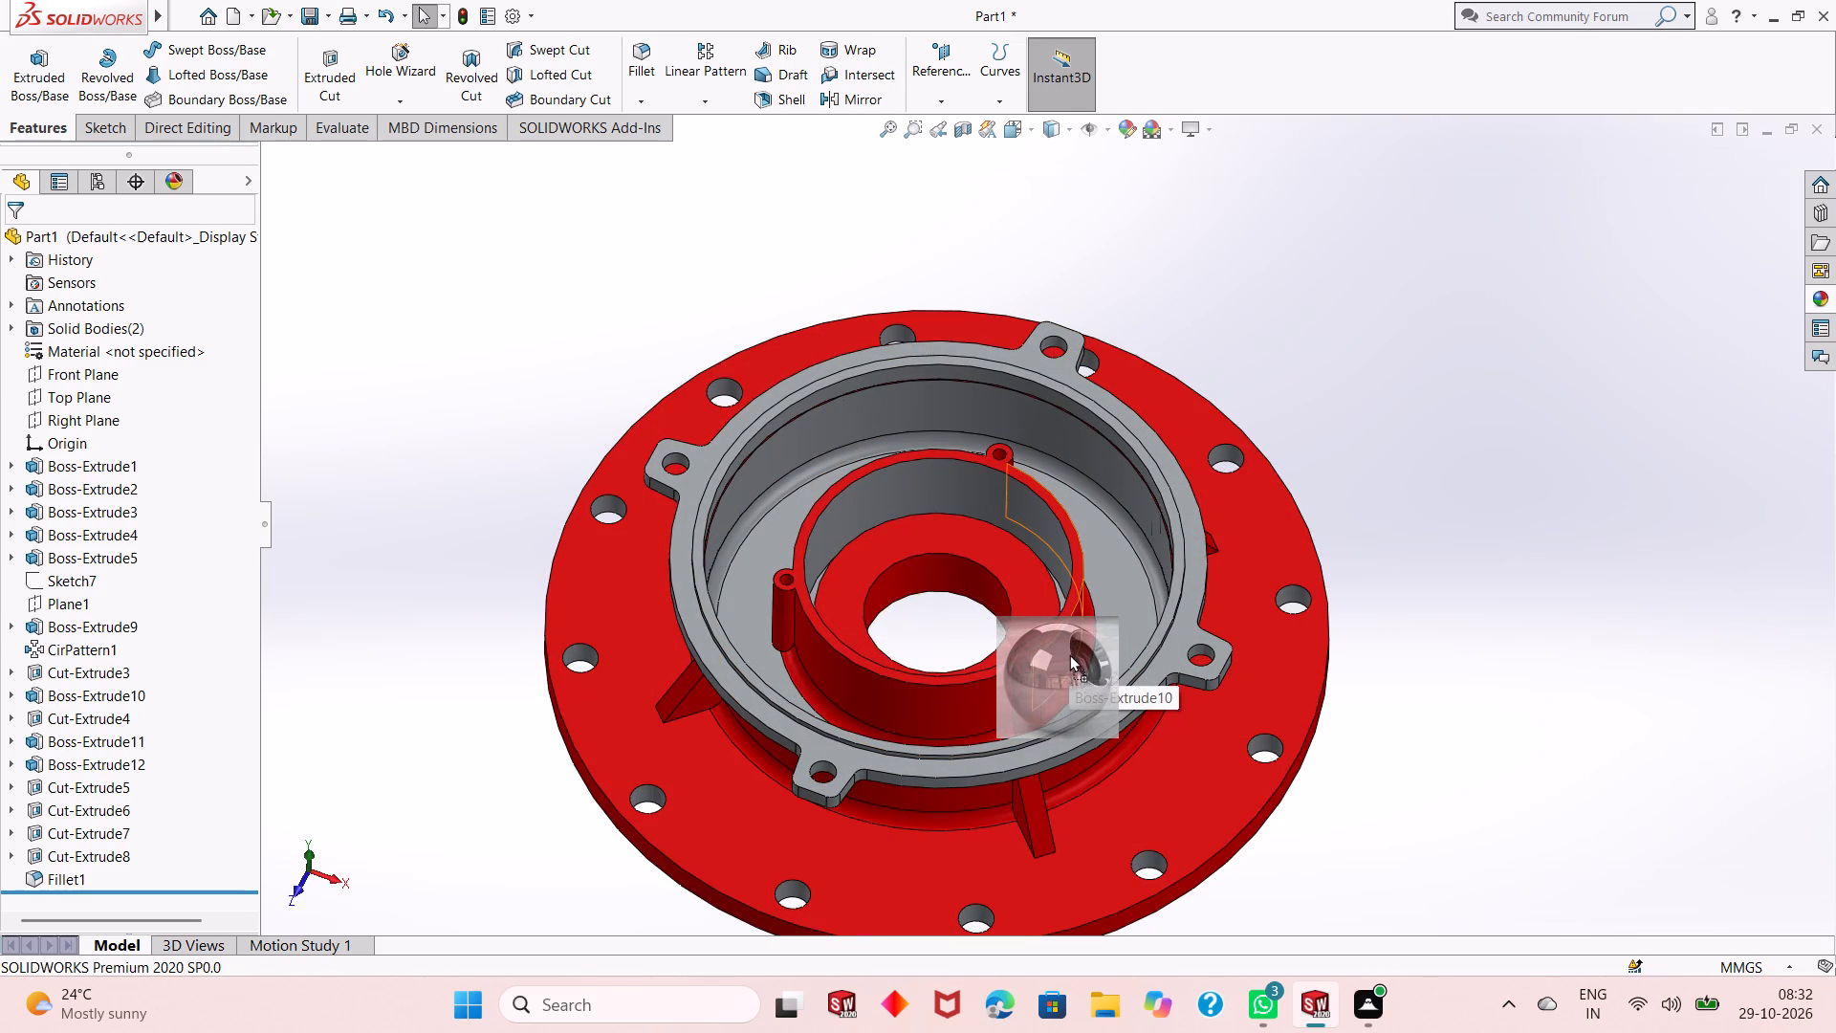
drag(1069, 654, 1064, 636)
click(1064, 636)
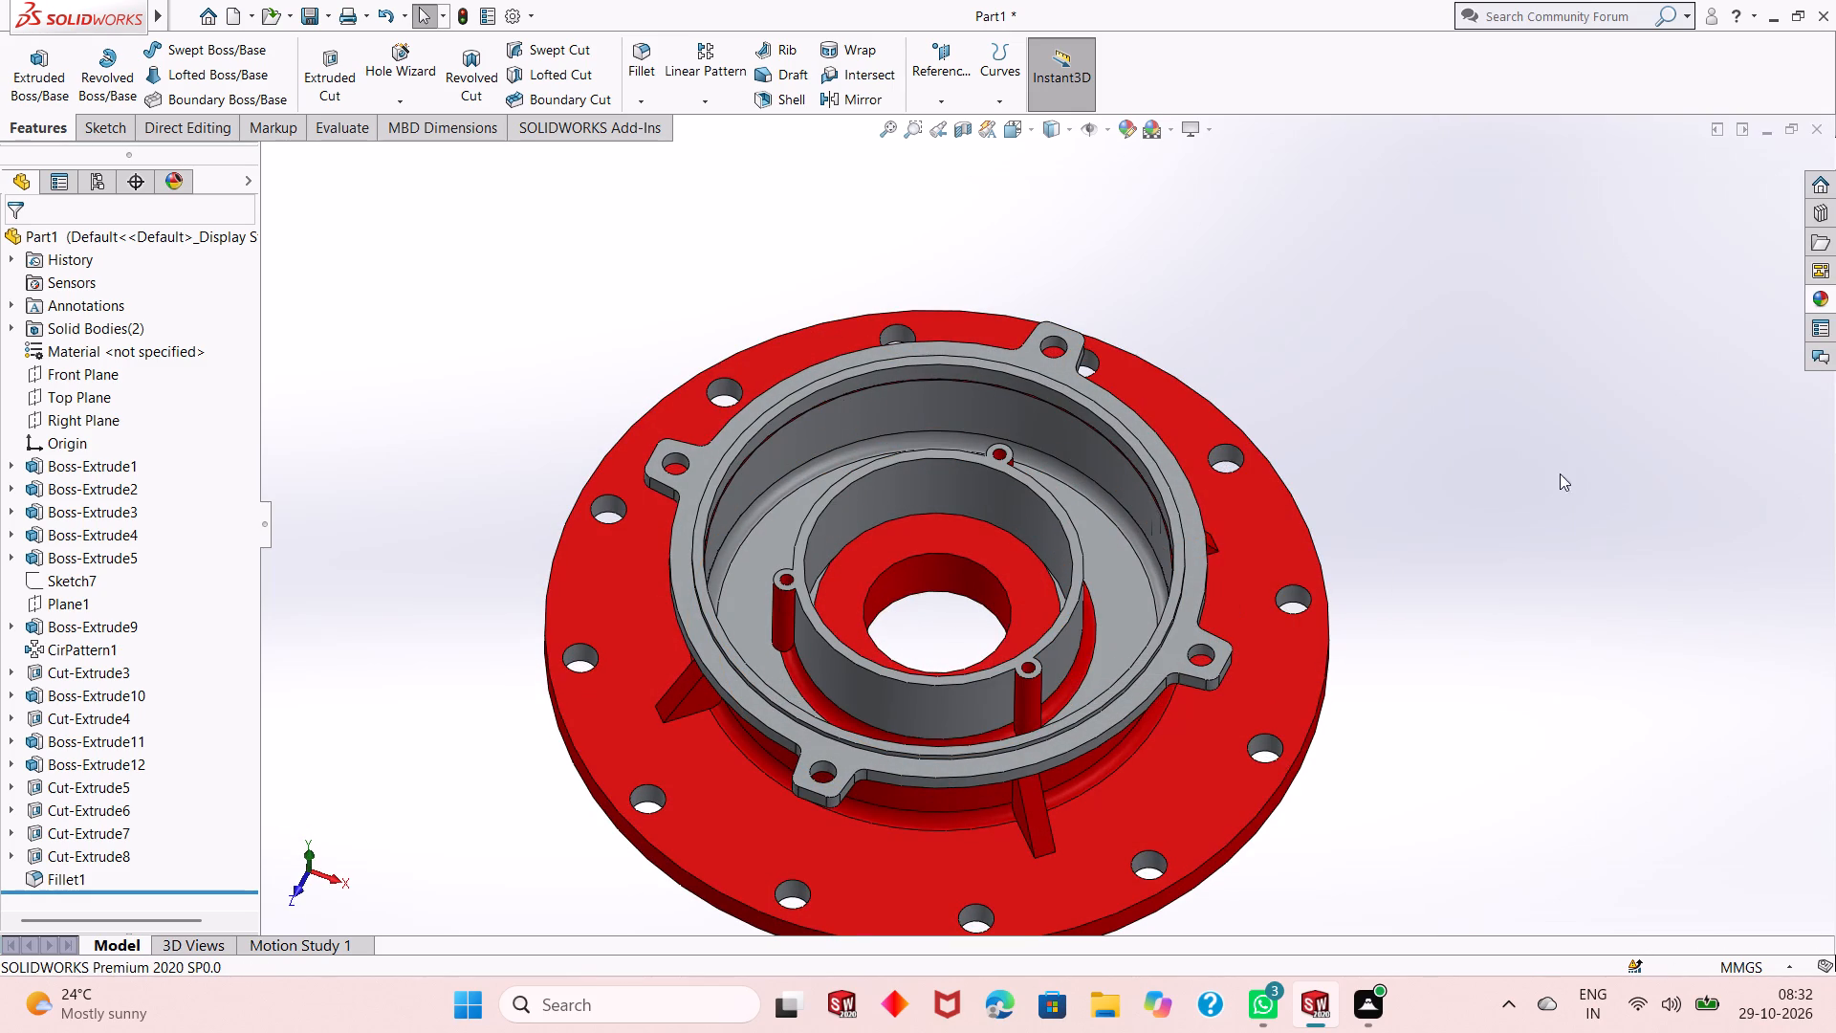
Apply the chromium plate appearance to the three fillet face segments around the outer base of the inner ring.
click(1818, 300)
drag(1685, 509, 1426, 599)
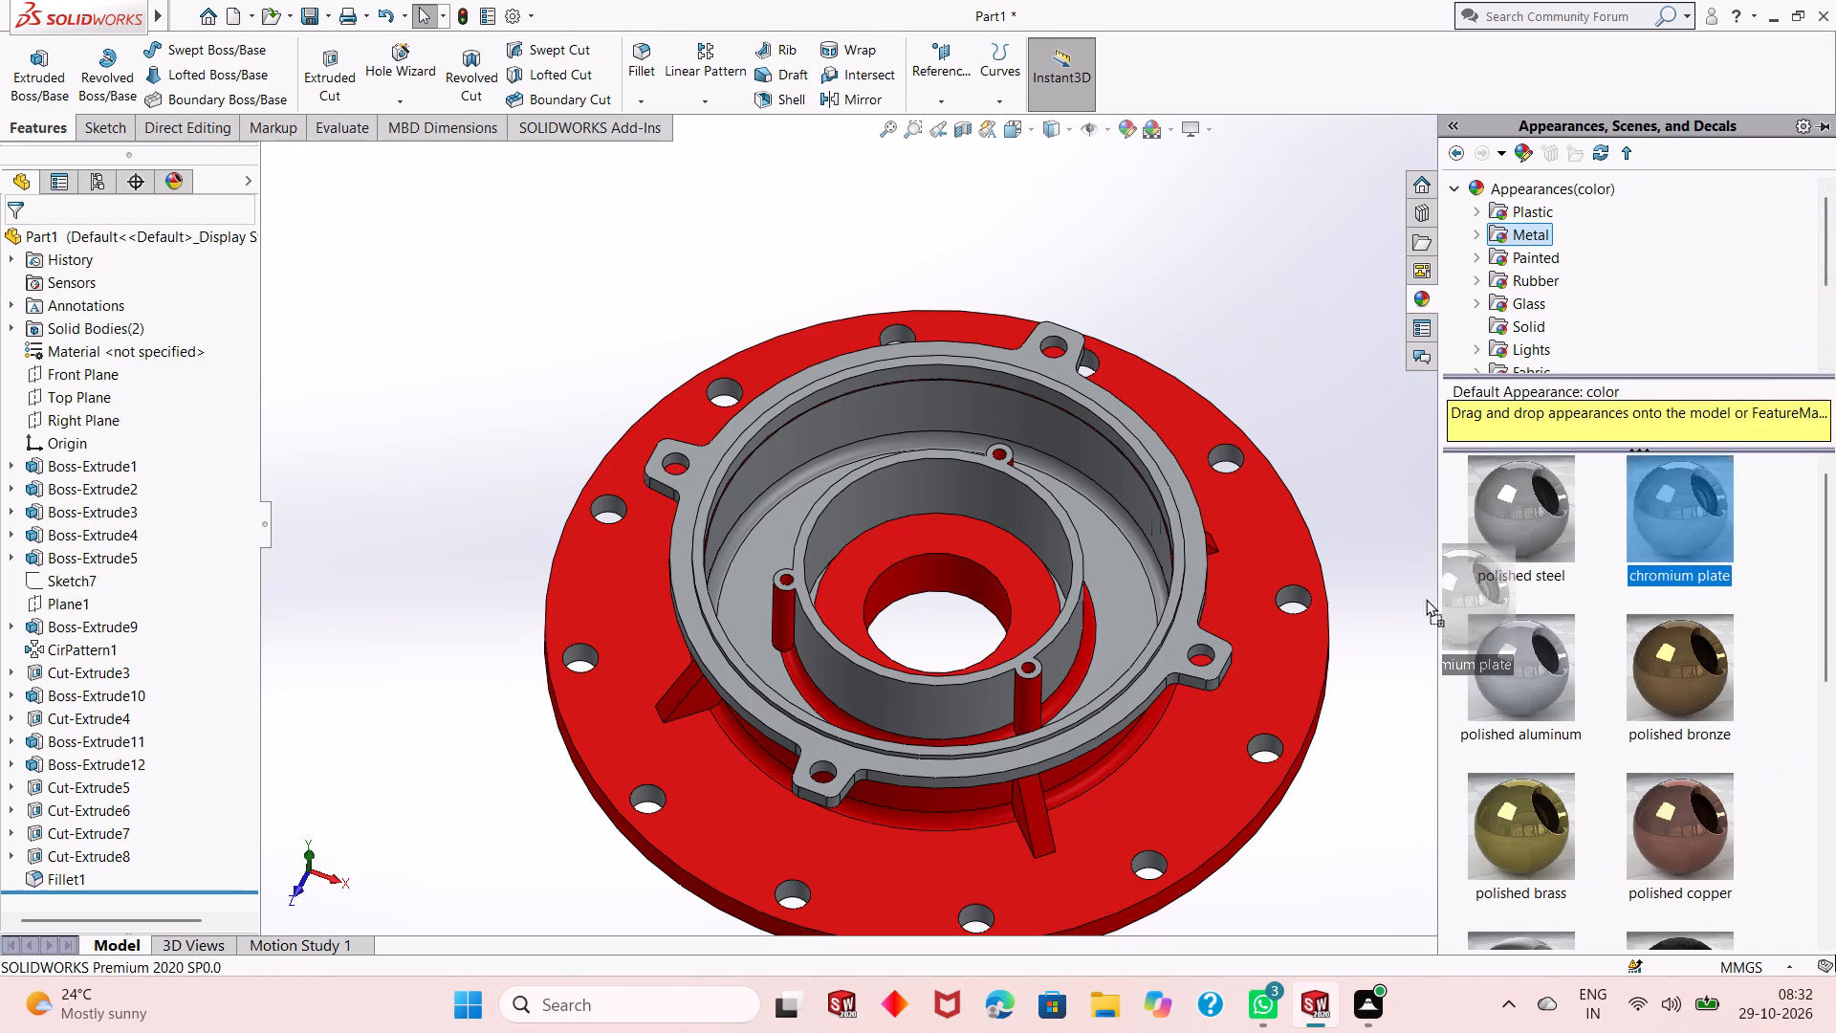
drag(1426, 599, 1086, 649)
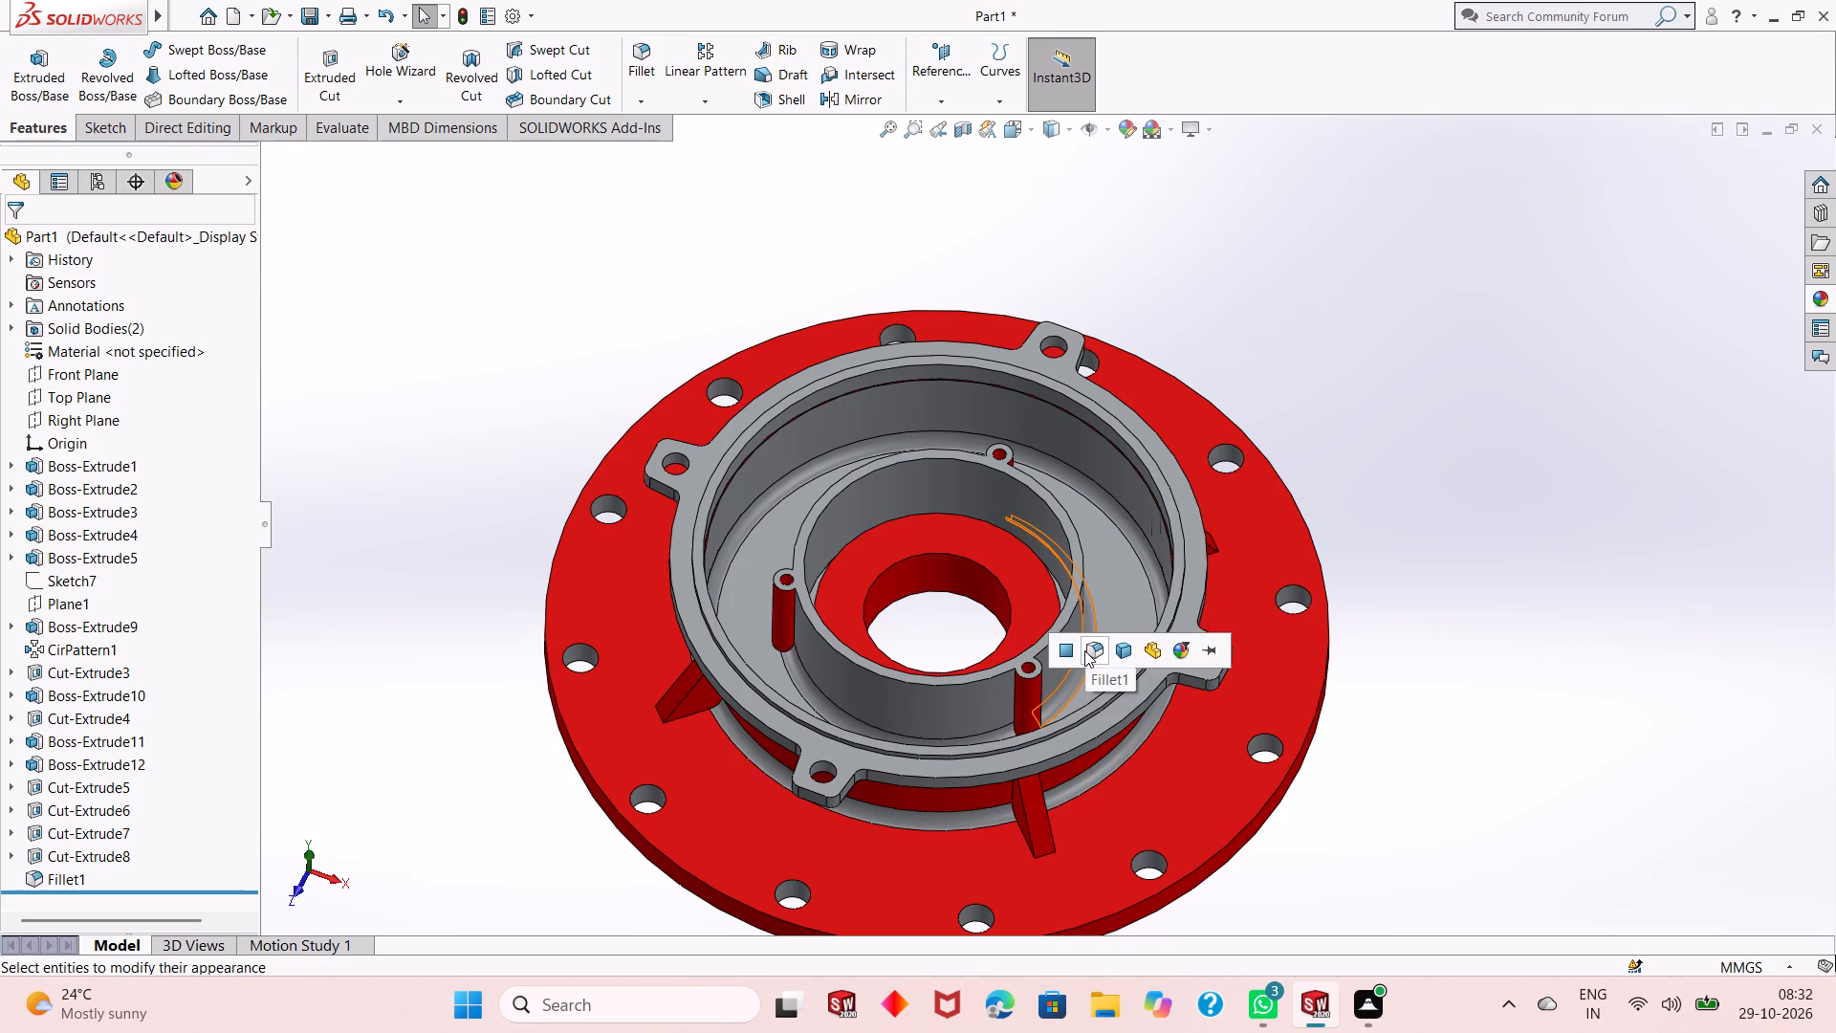
click(1071, 648)
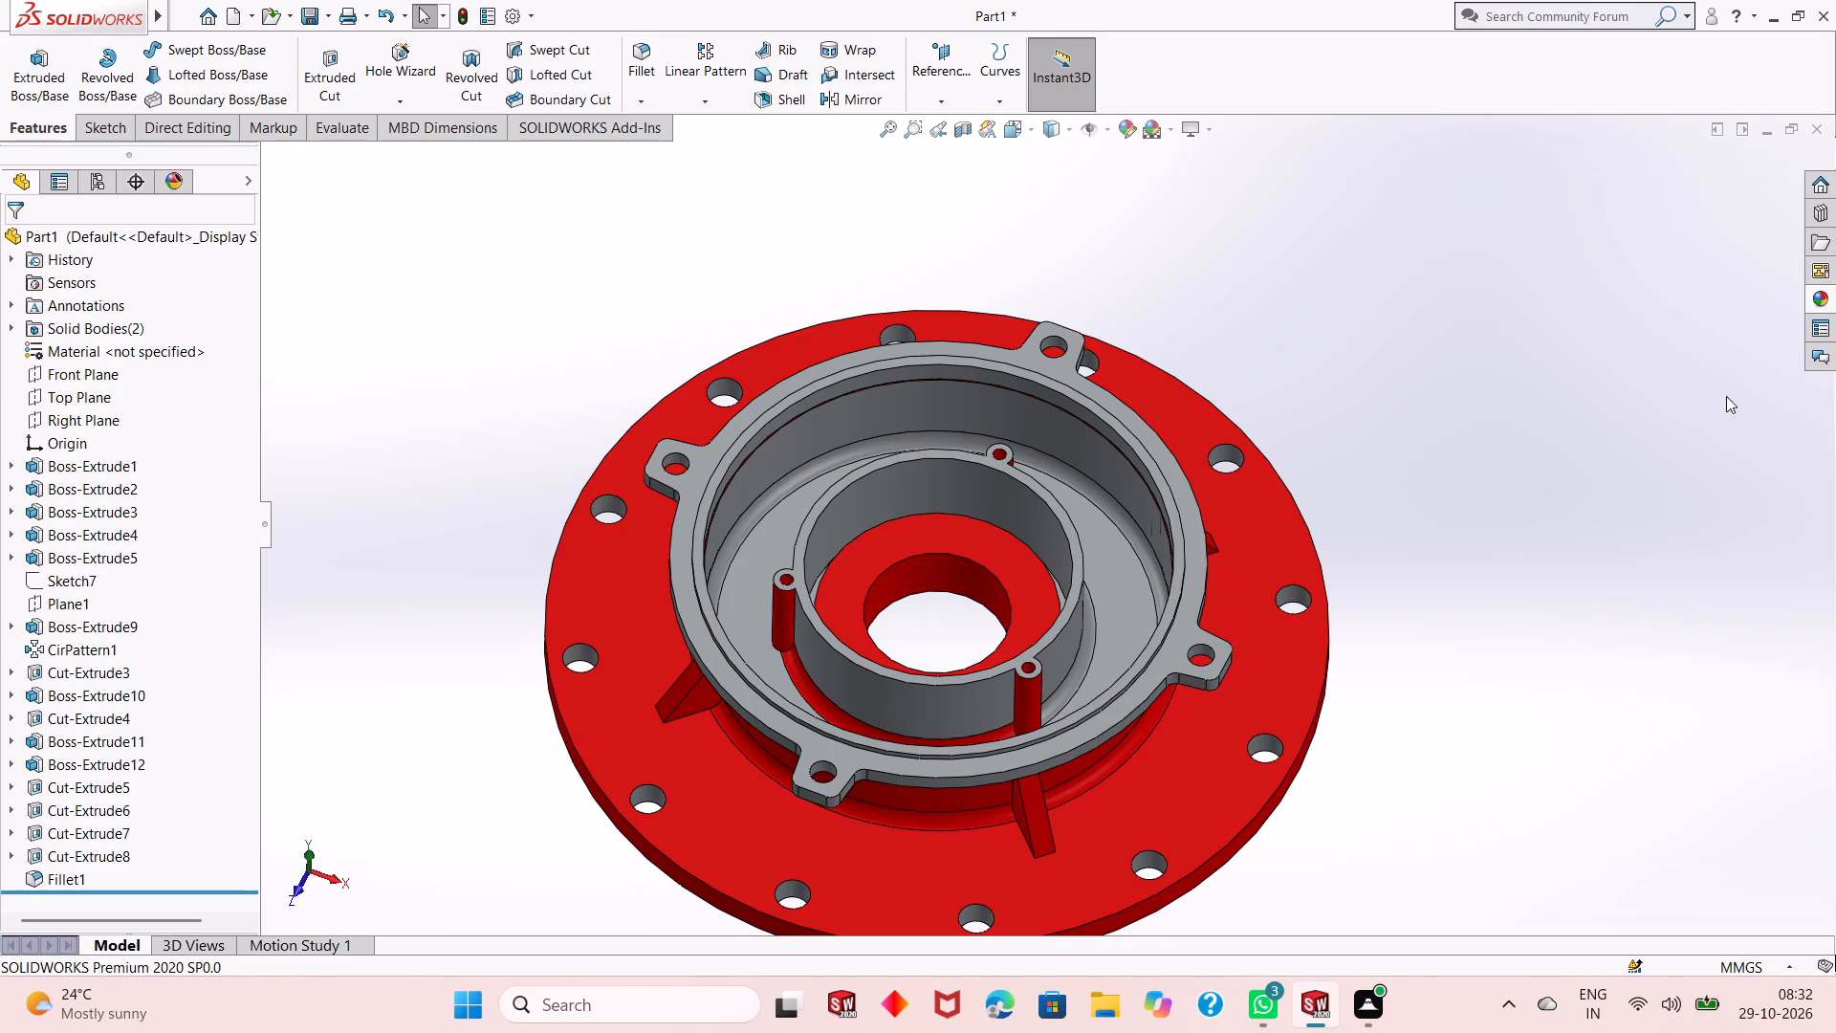
click(1822, 302)
drag(1684, 520, 1005, 699)
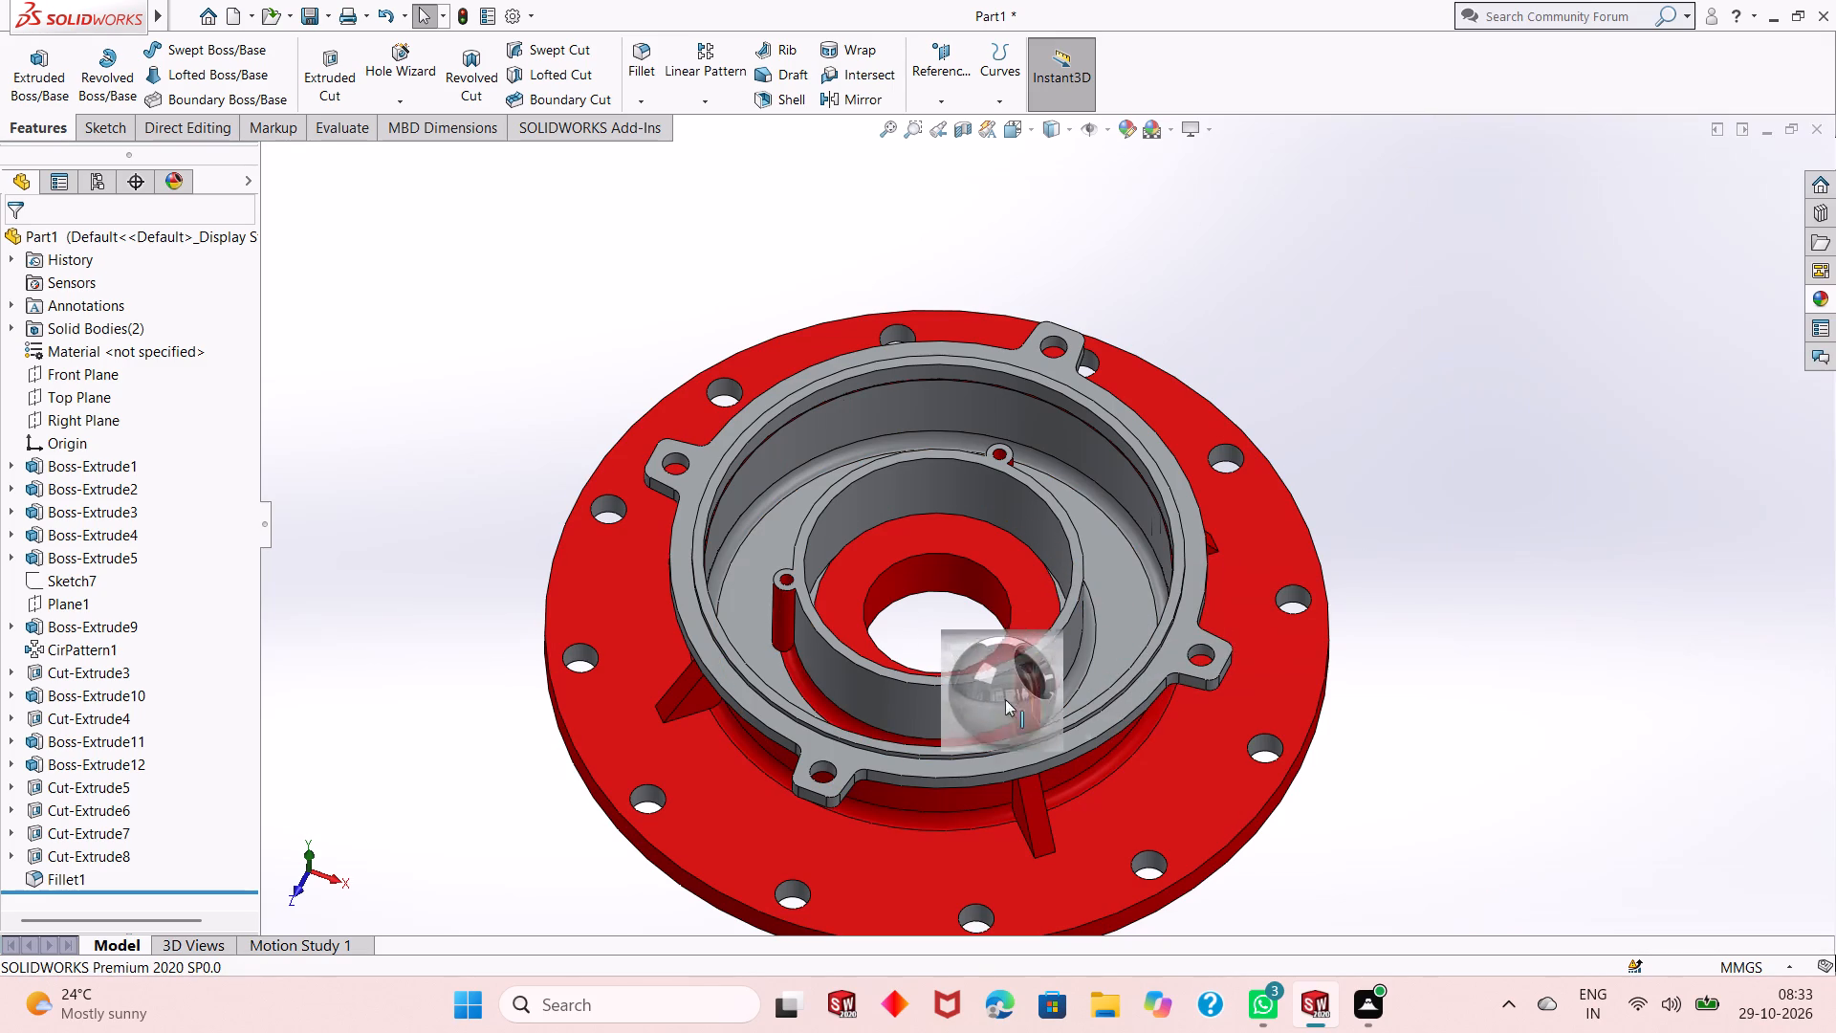
drag(1005, 699, 906, 743)
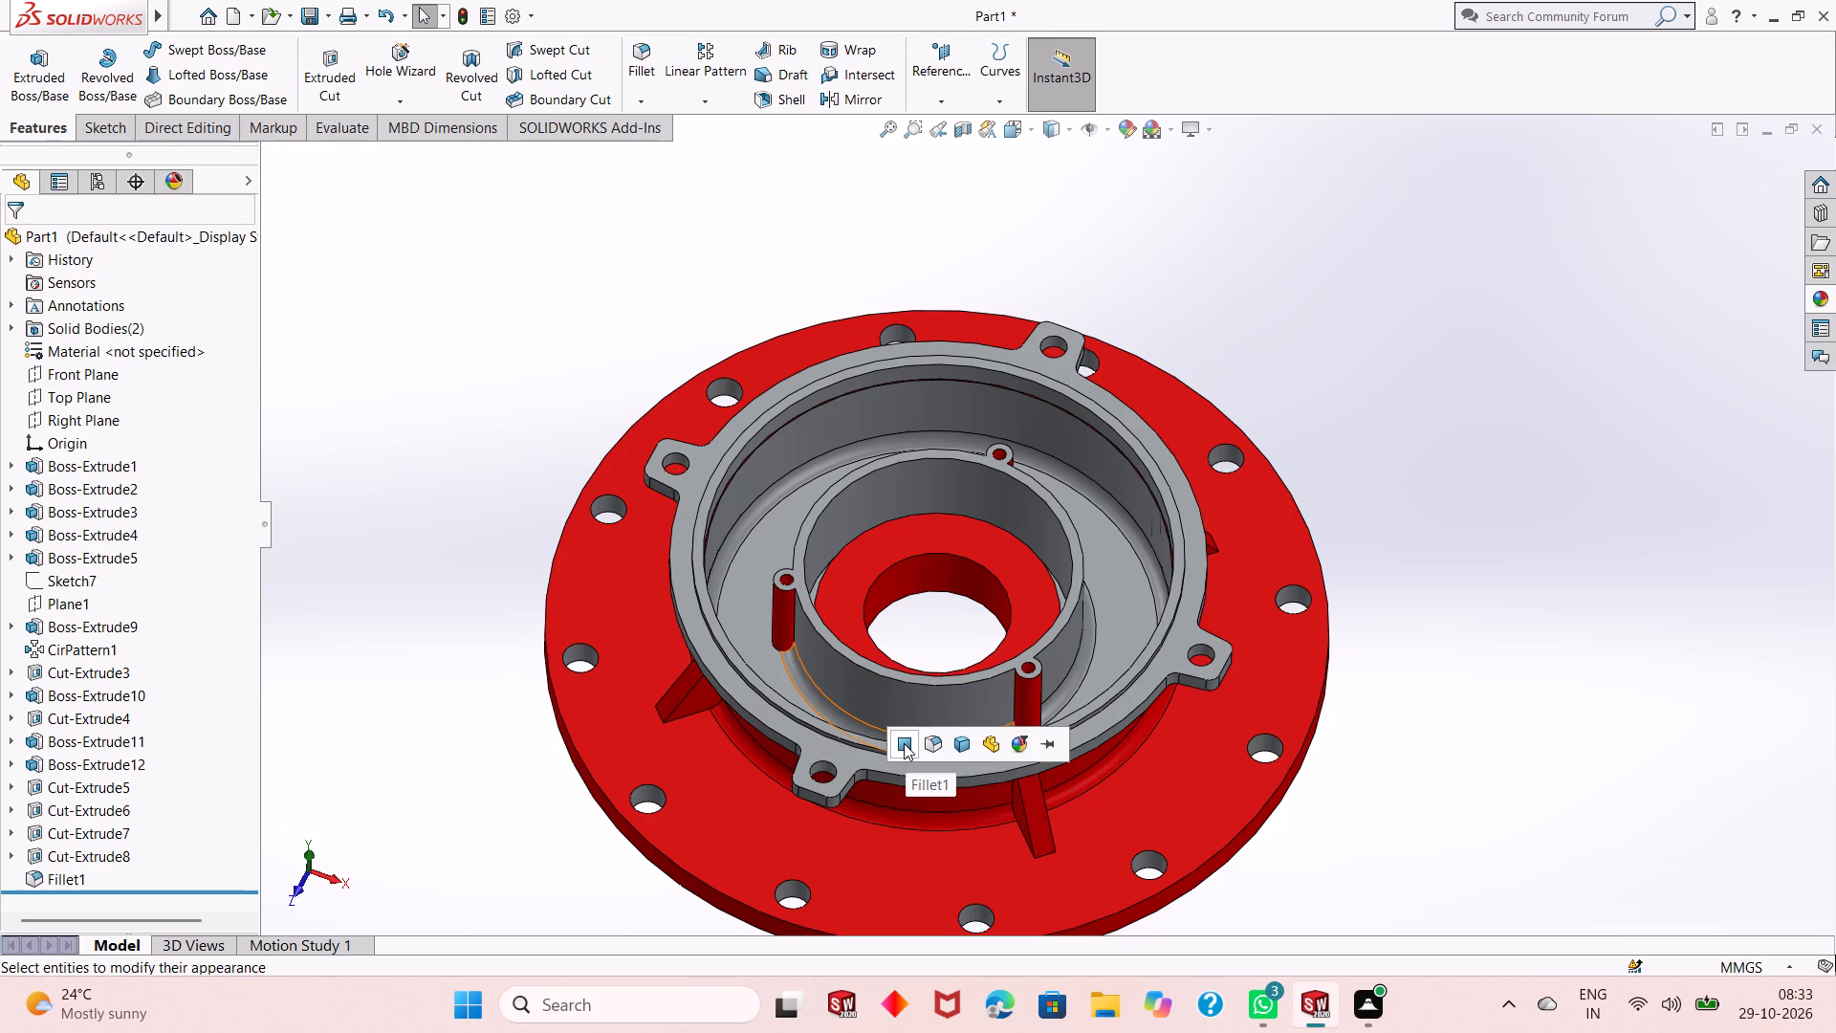
click(904, 743)
middle_drag(915, 456, 920, 670)
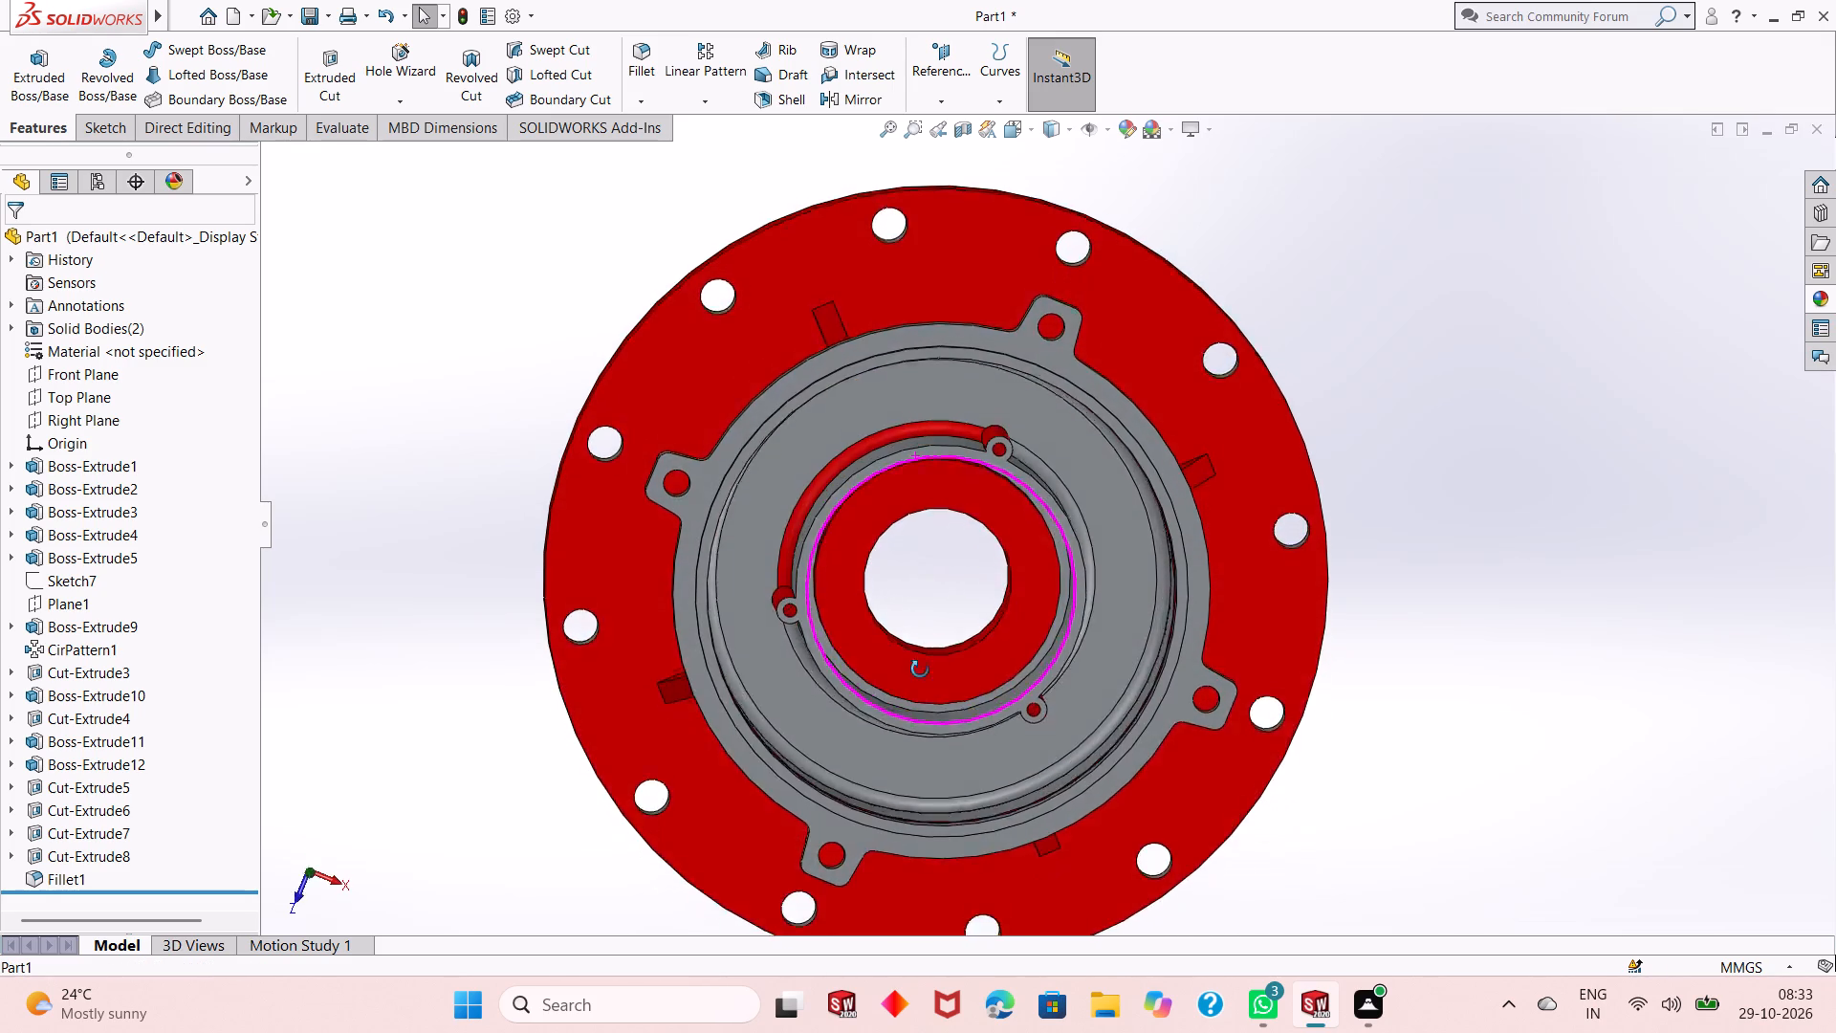
middle_drag(920, 670, 920, 763)
click(1827, 288)
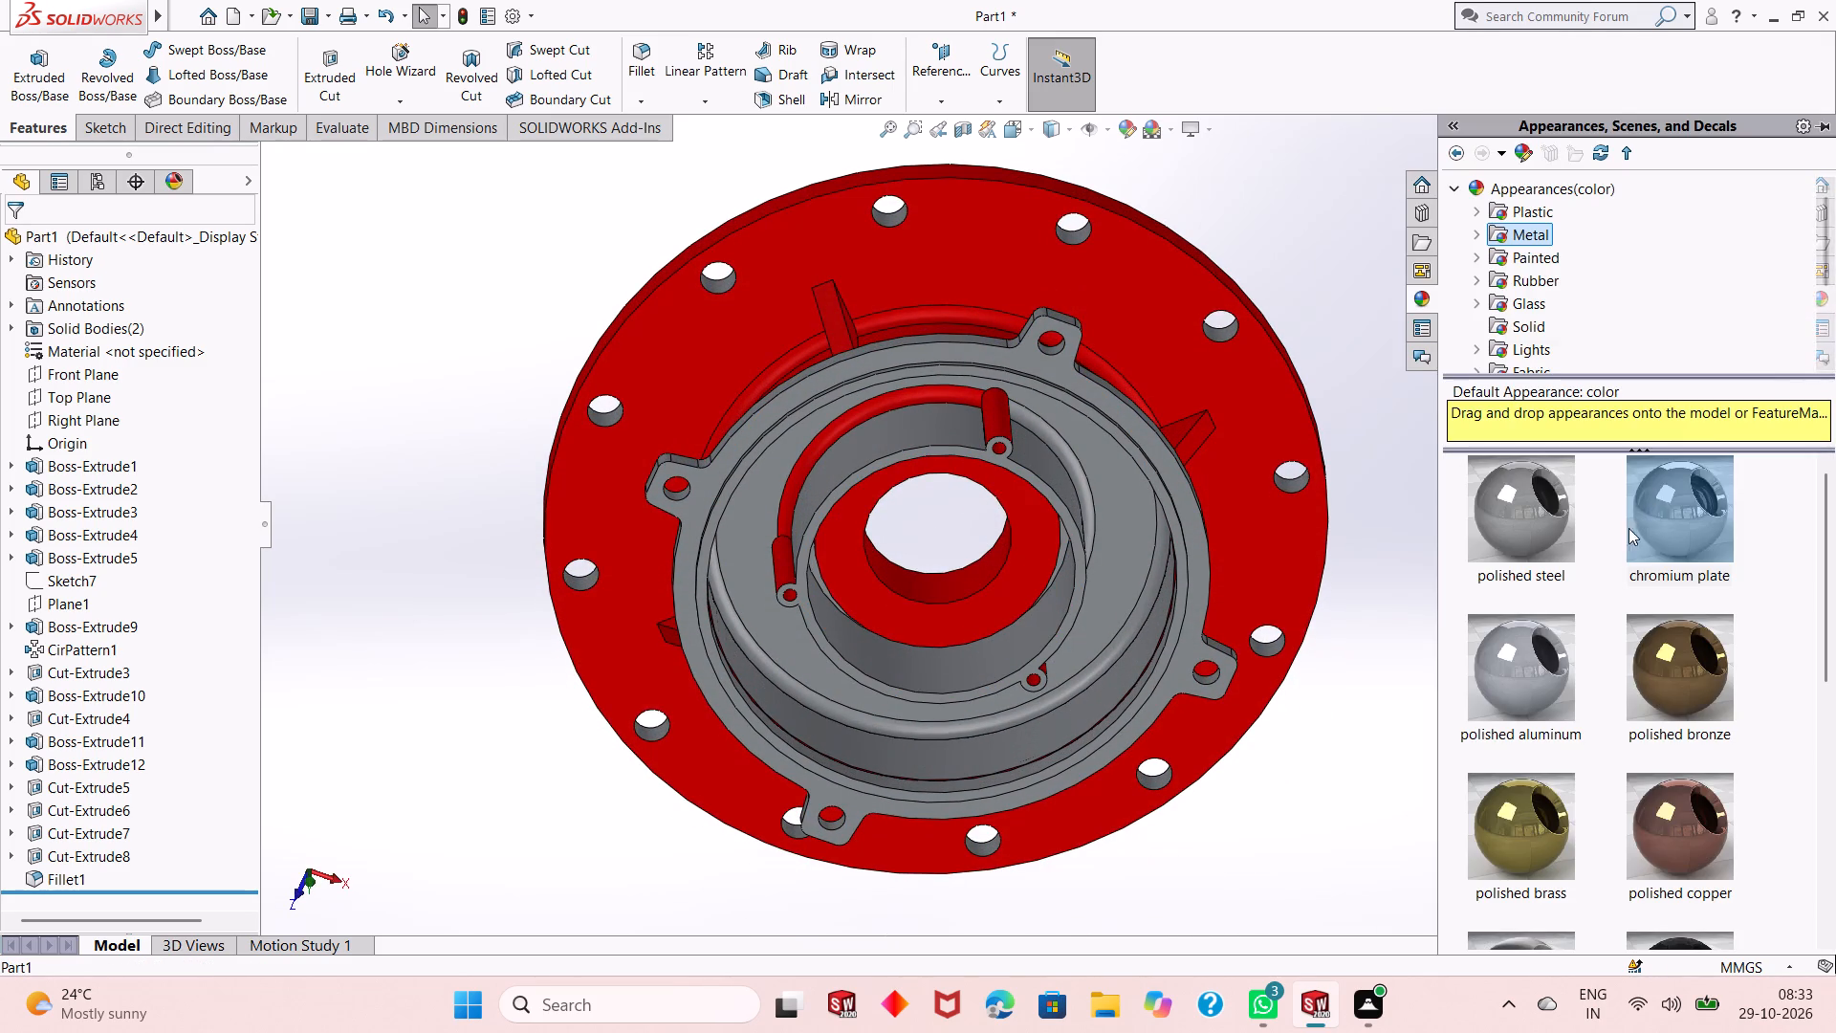
drag(1669, 515, 934, 397)
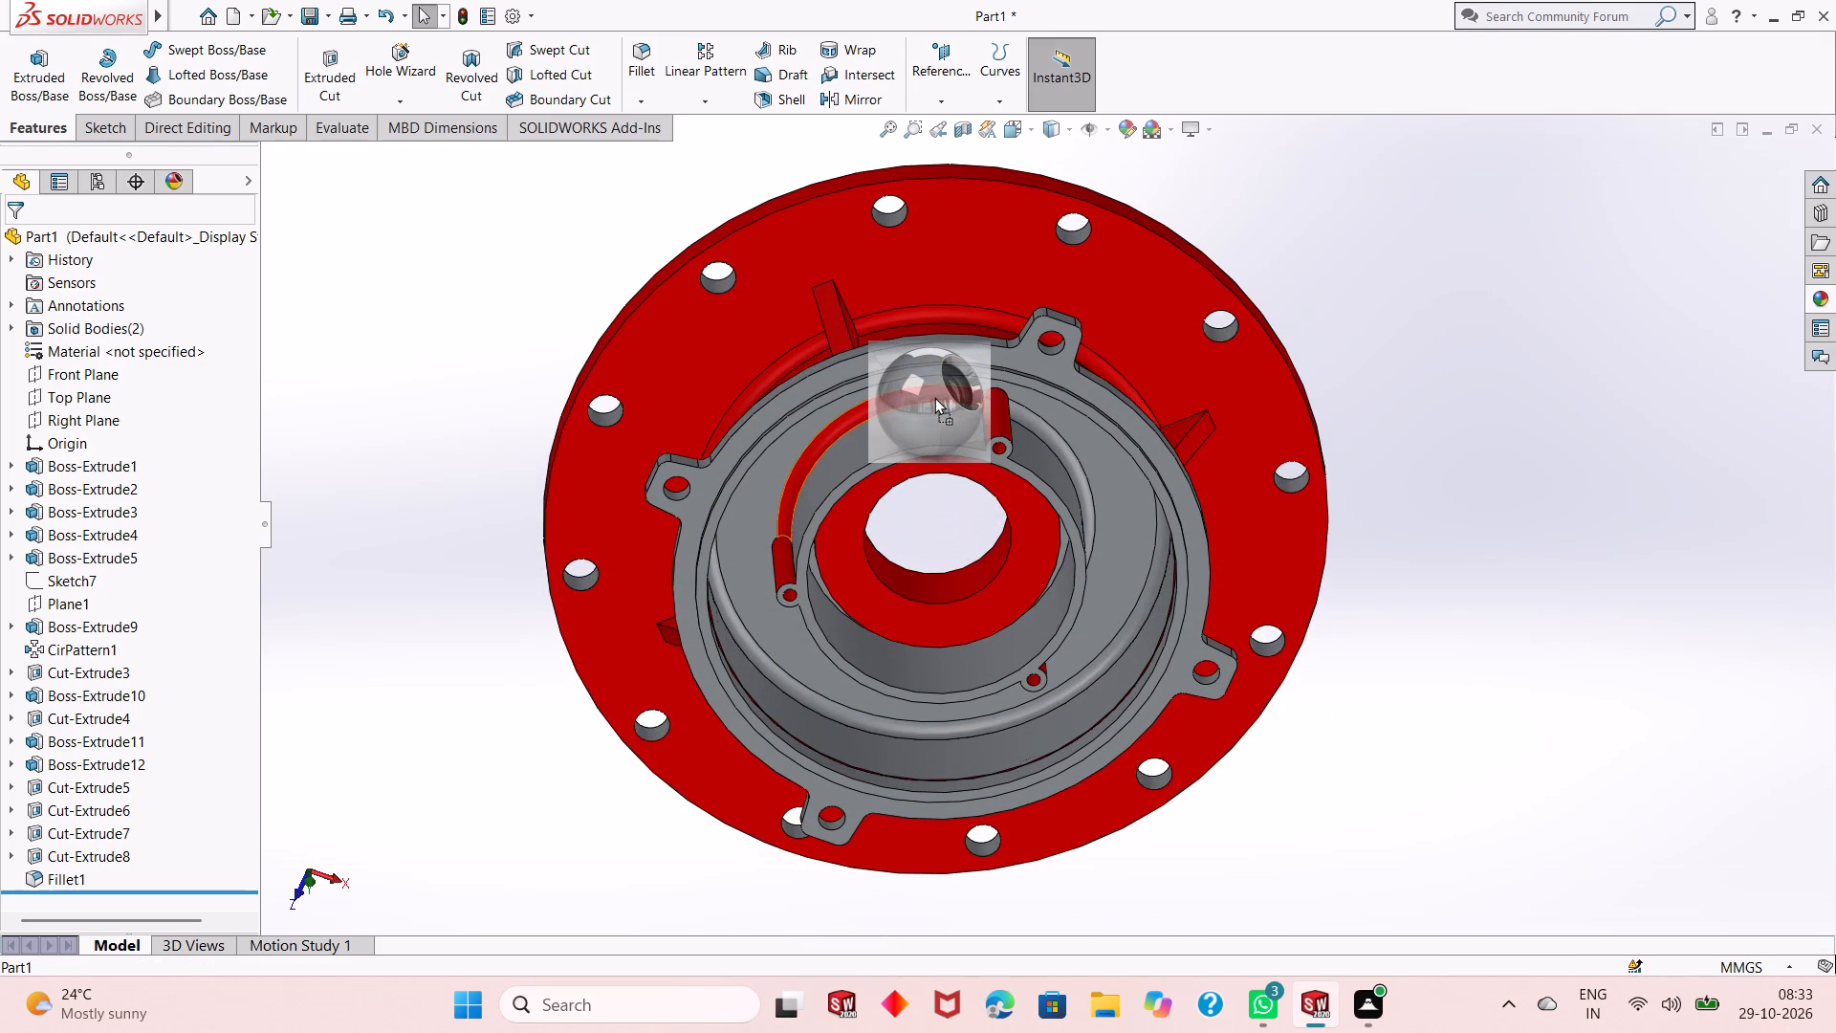
drag(934, 397, 934, 394)
click(934, 393)
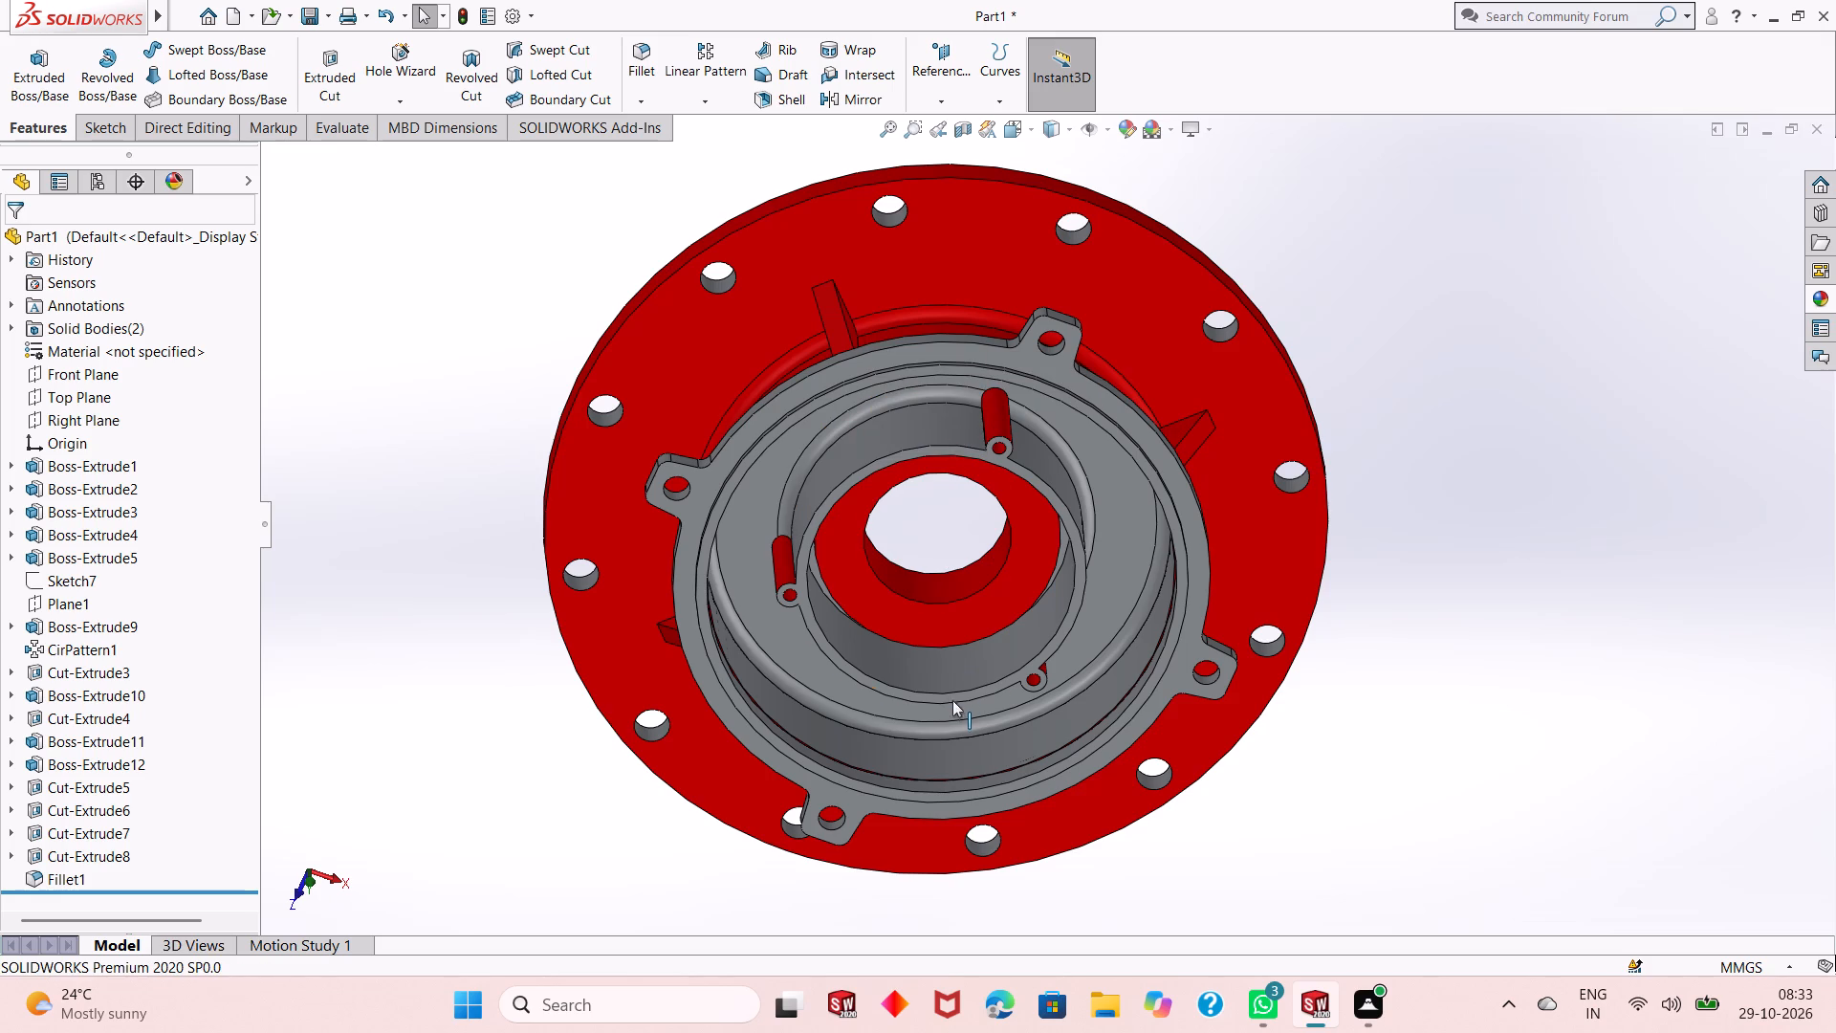
Apply the chromium plate appearance to the extruded floor inside the inner ring and to the central hole's face.
middle_drag(955, 716, 981, 423)
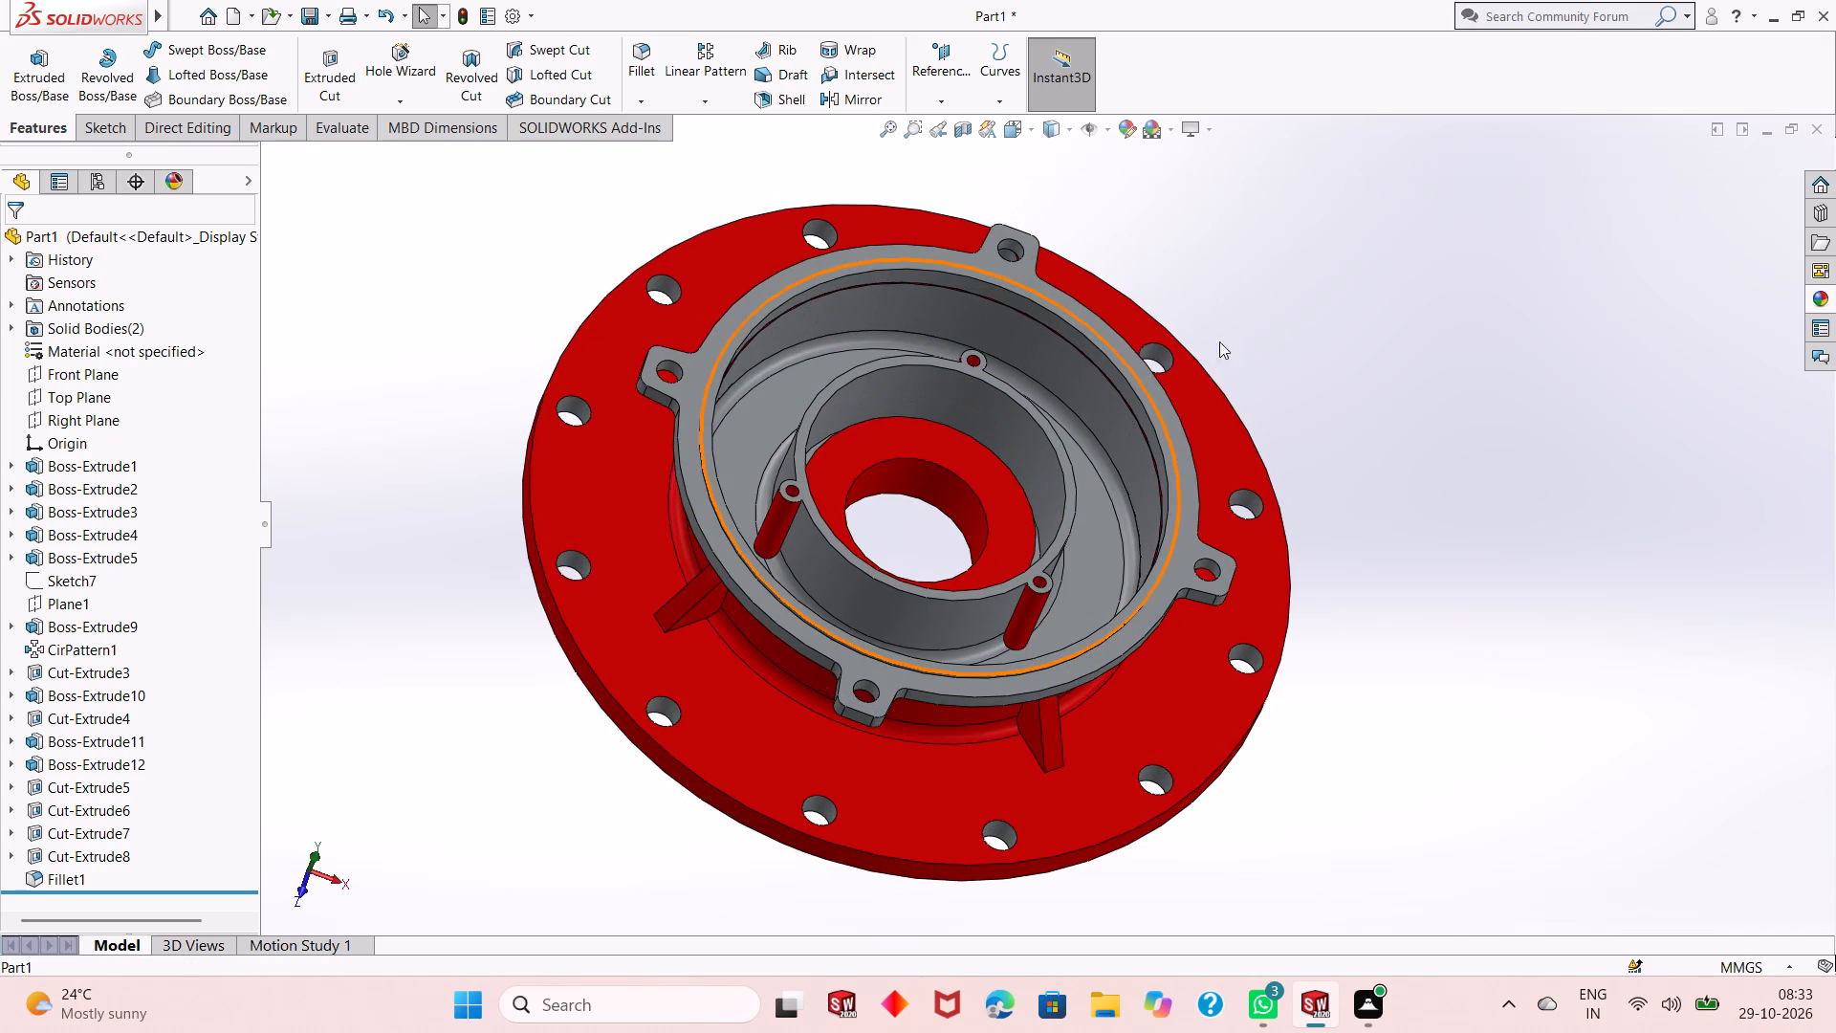
click(1814, 300)
drag(1650, 497, 975, 448)
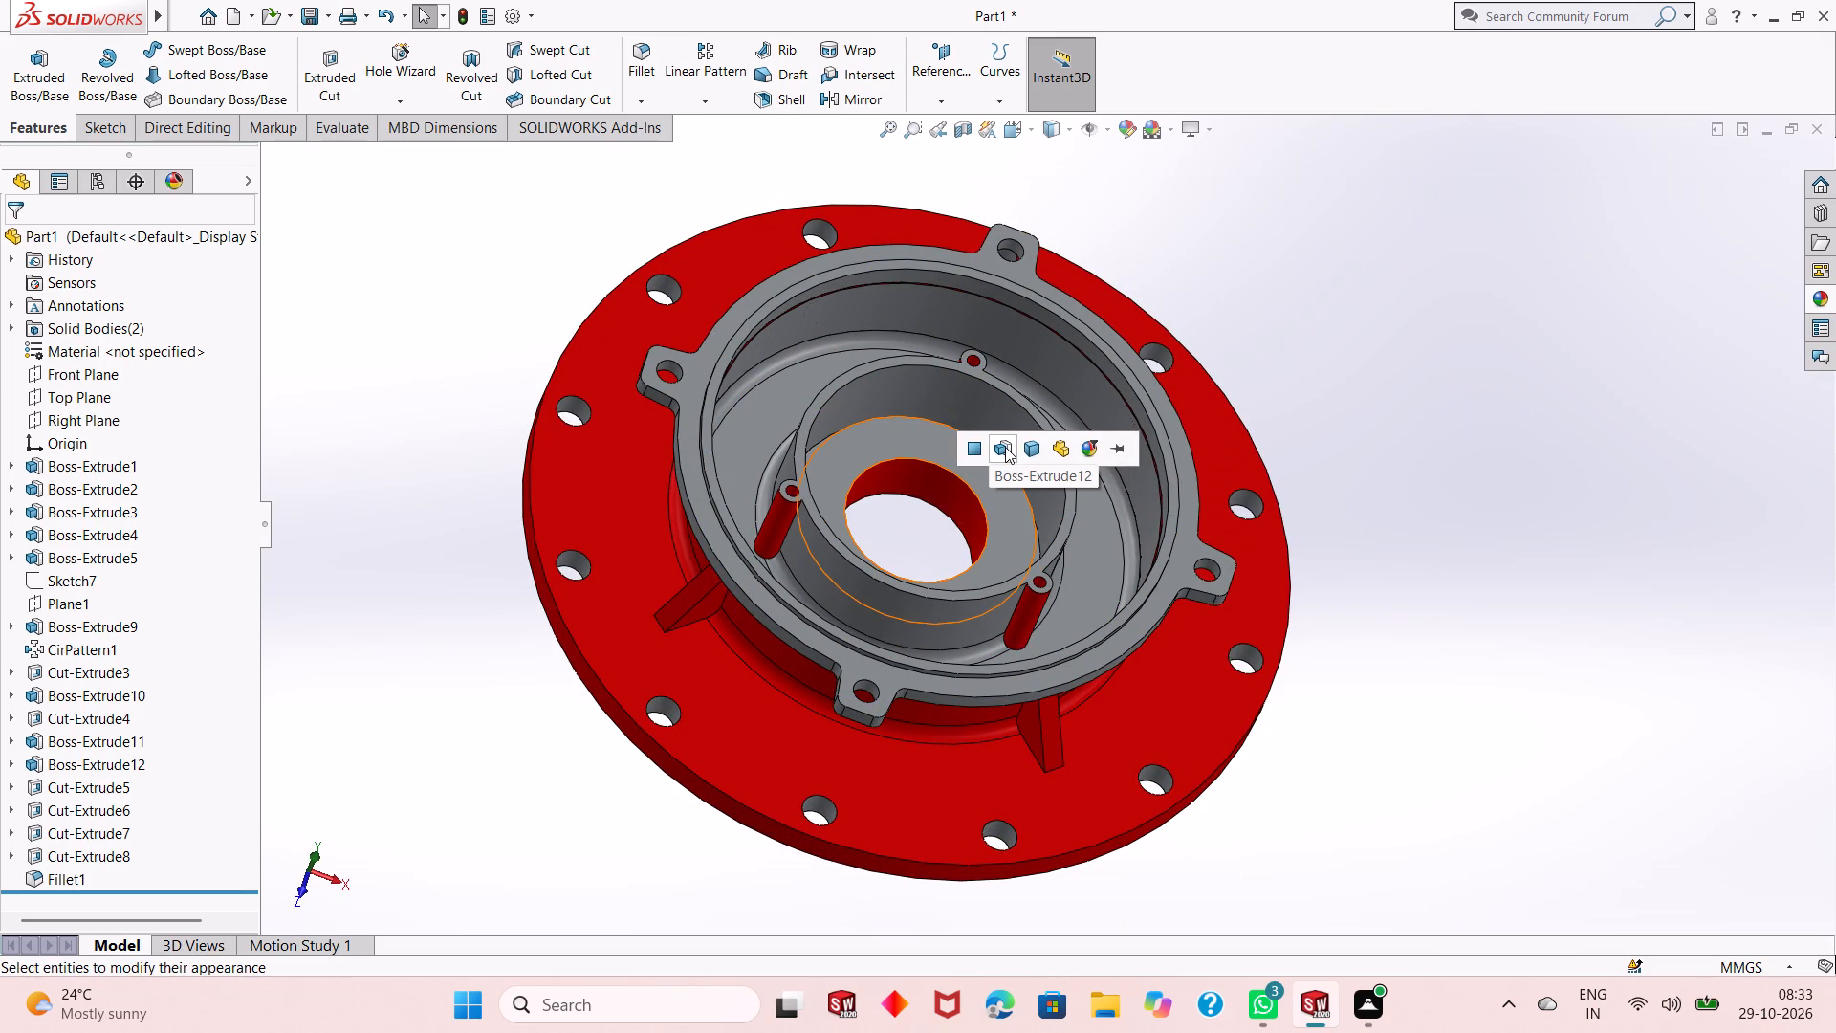
click(1005, 447)
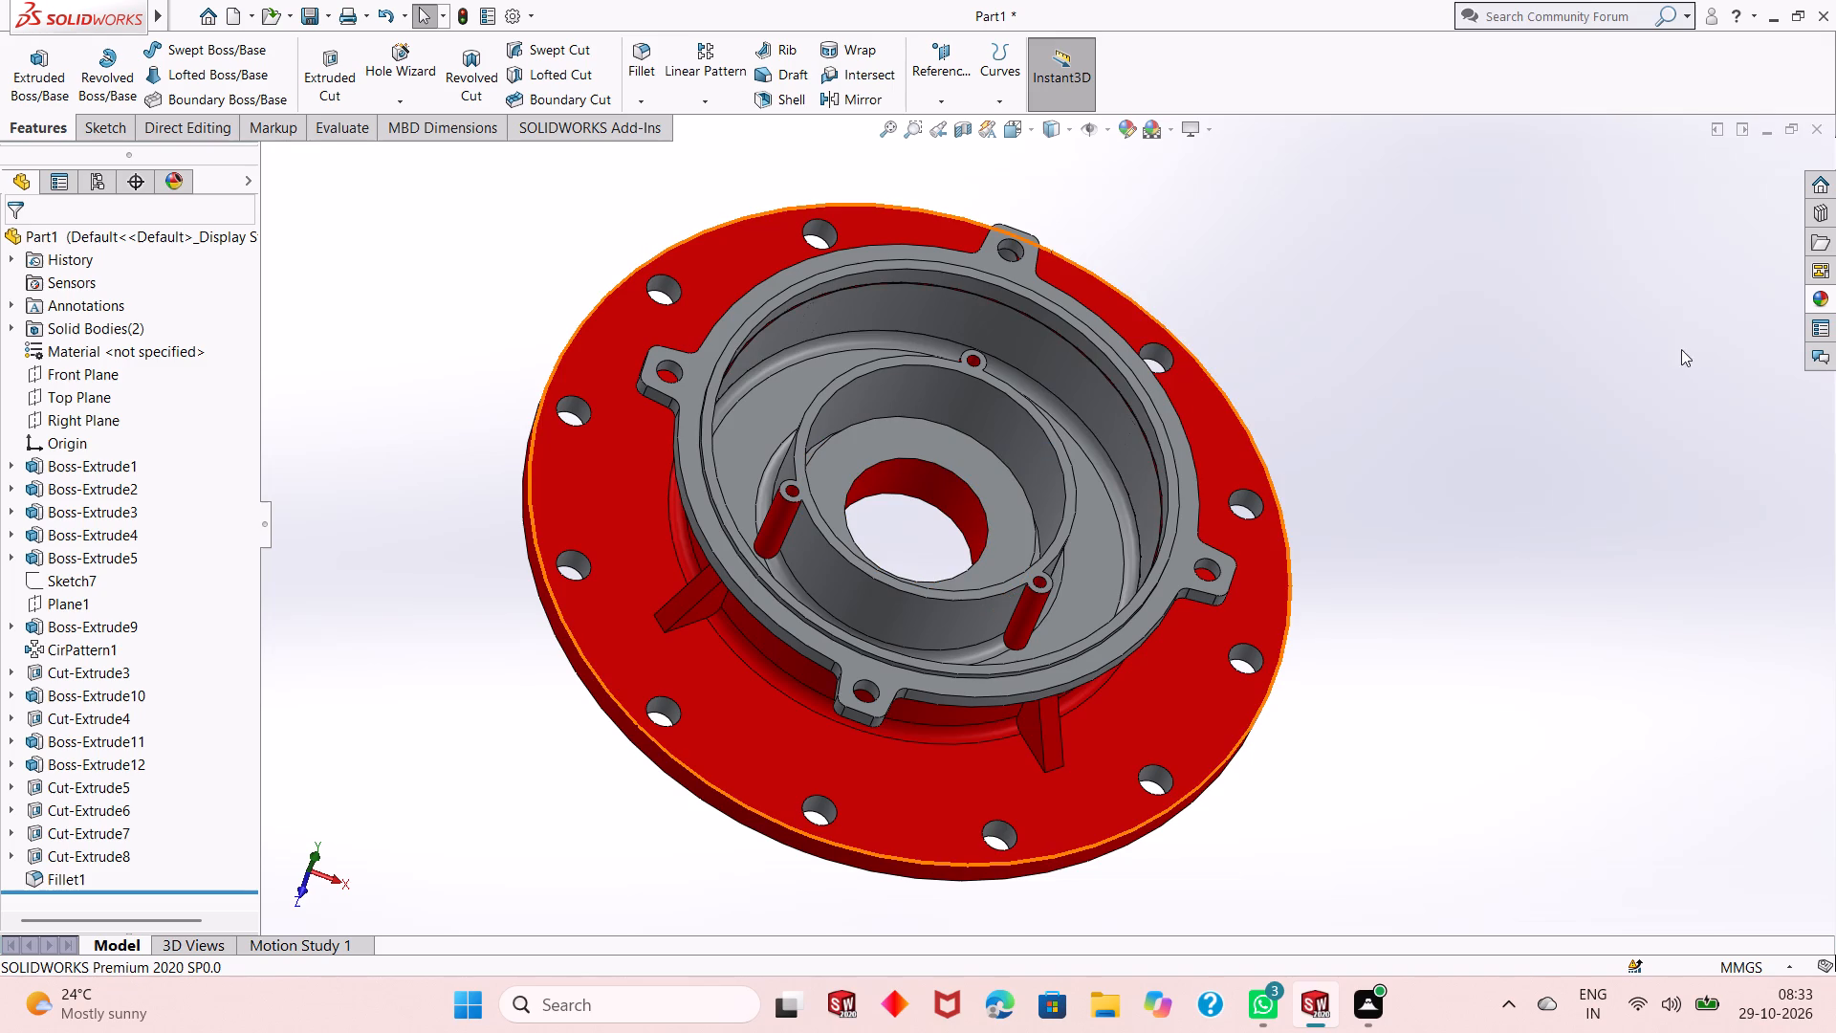
click(1803, 299)
click(1814, 297)
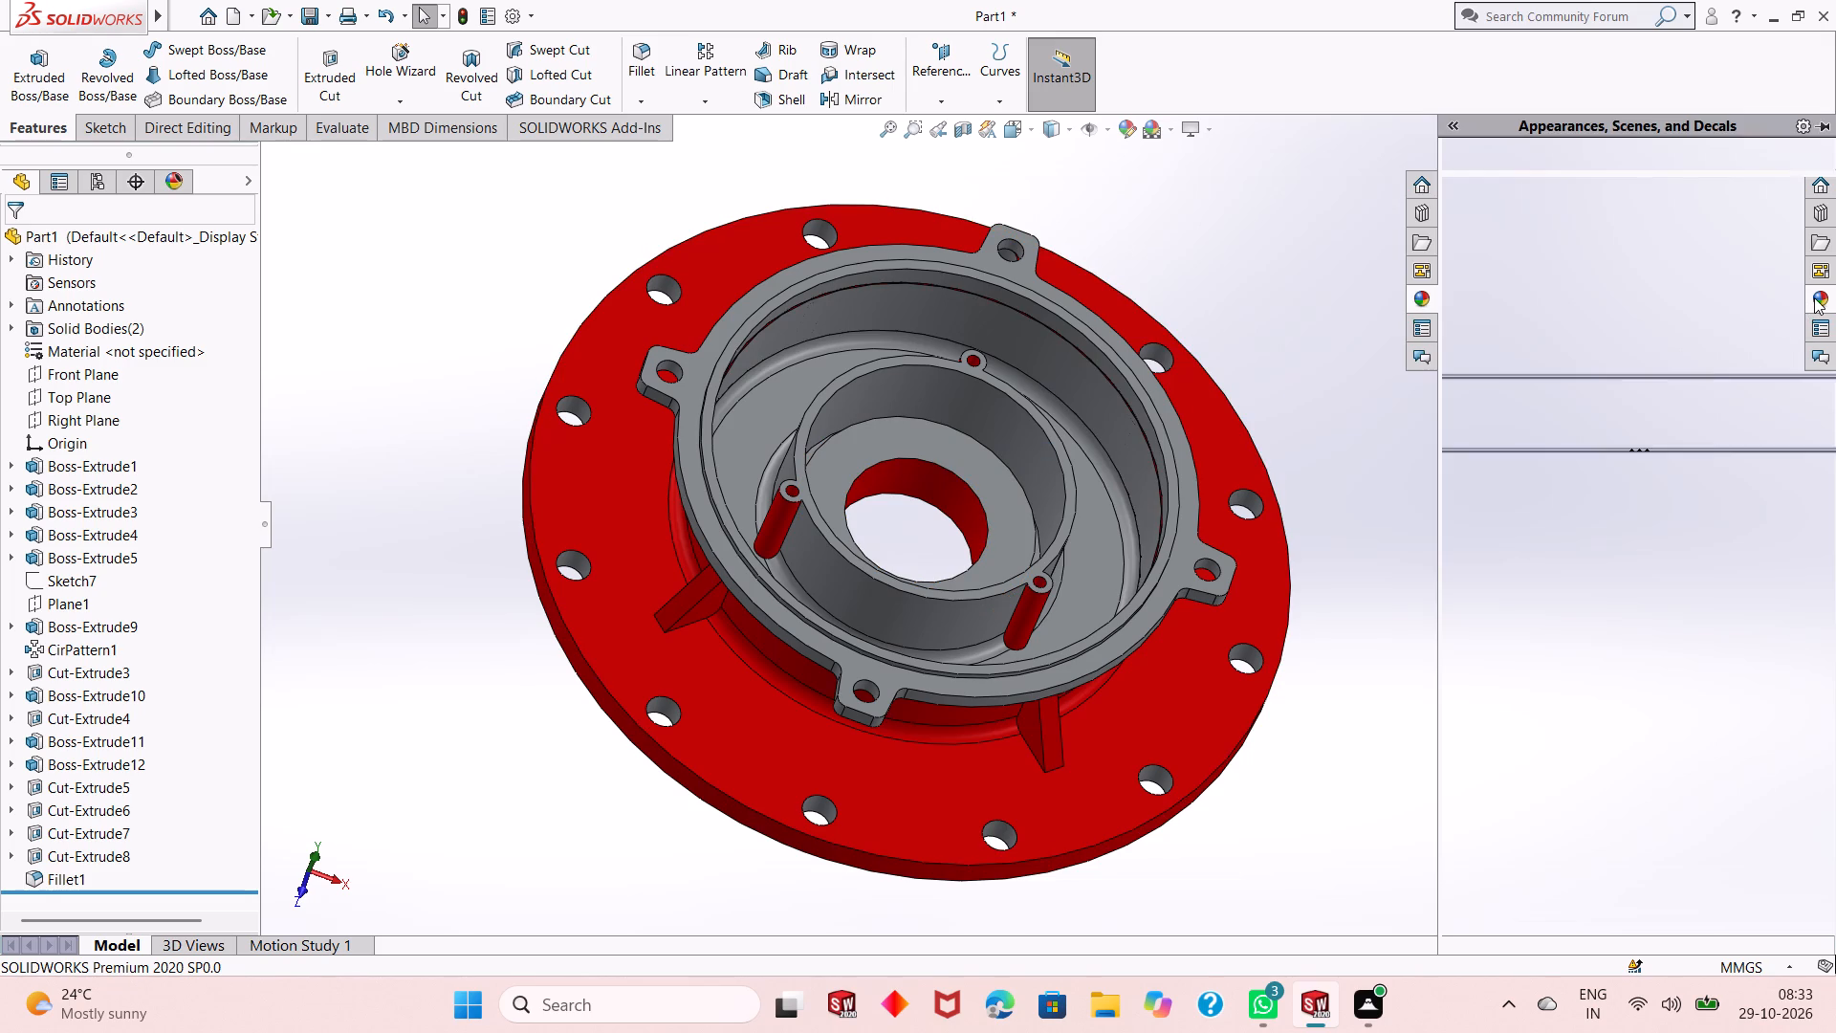
drag(1695, 509, 948, 488)
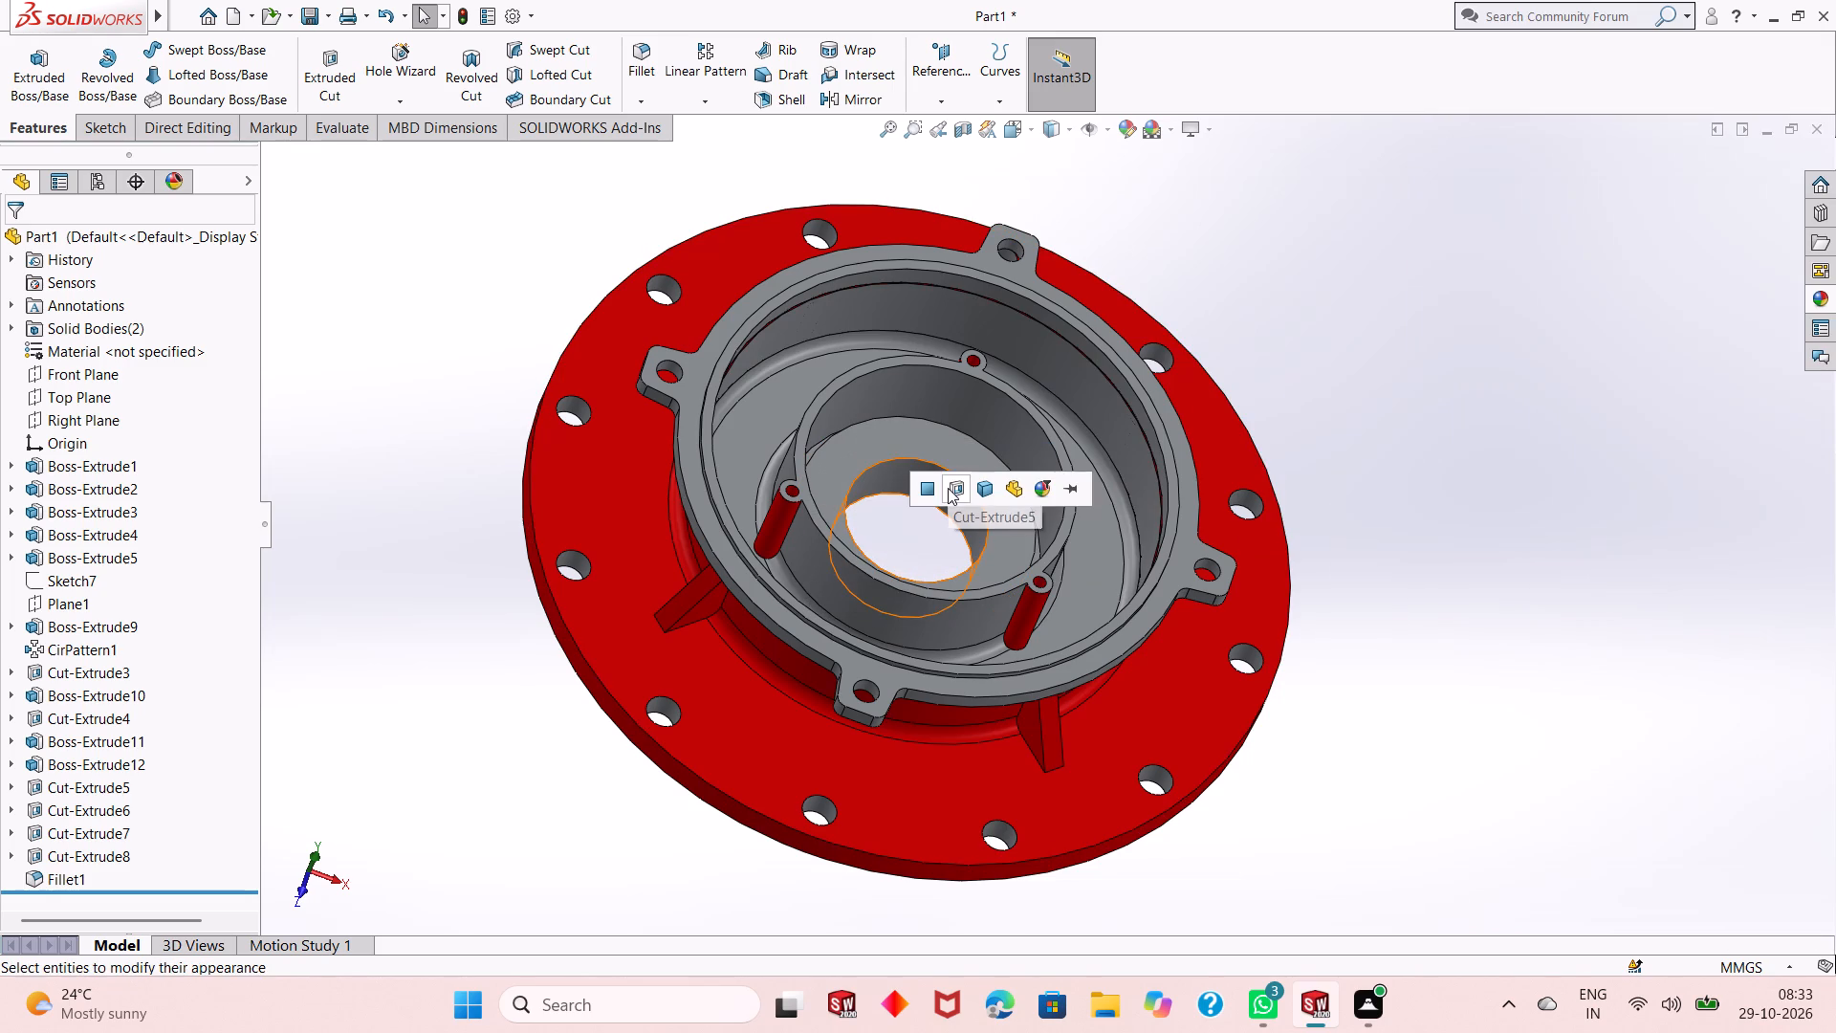
click(924, 493)
Apply the chromium plate appearance to the screw holes' cut feature and to the small screw bosses around the inner ring.
middle_drag(1026, 556, 993, 557)
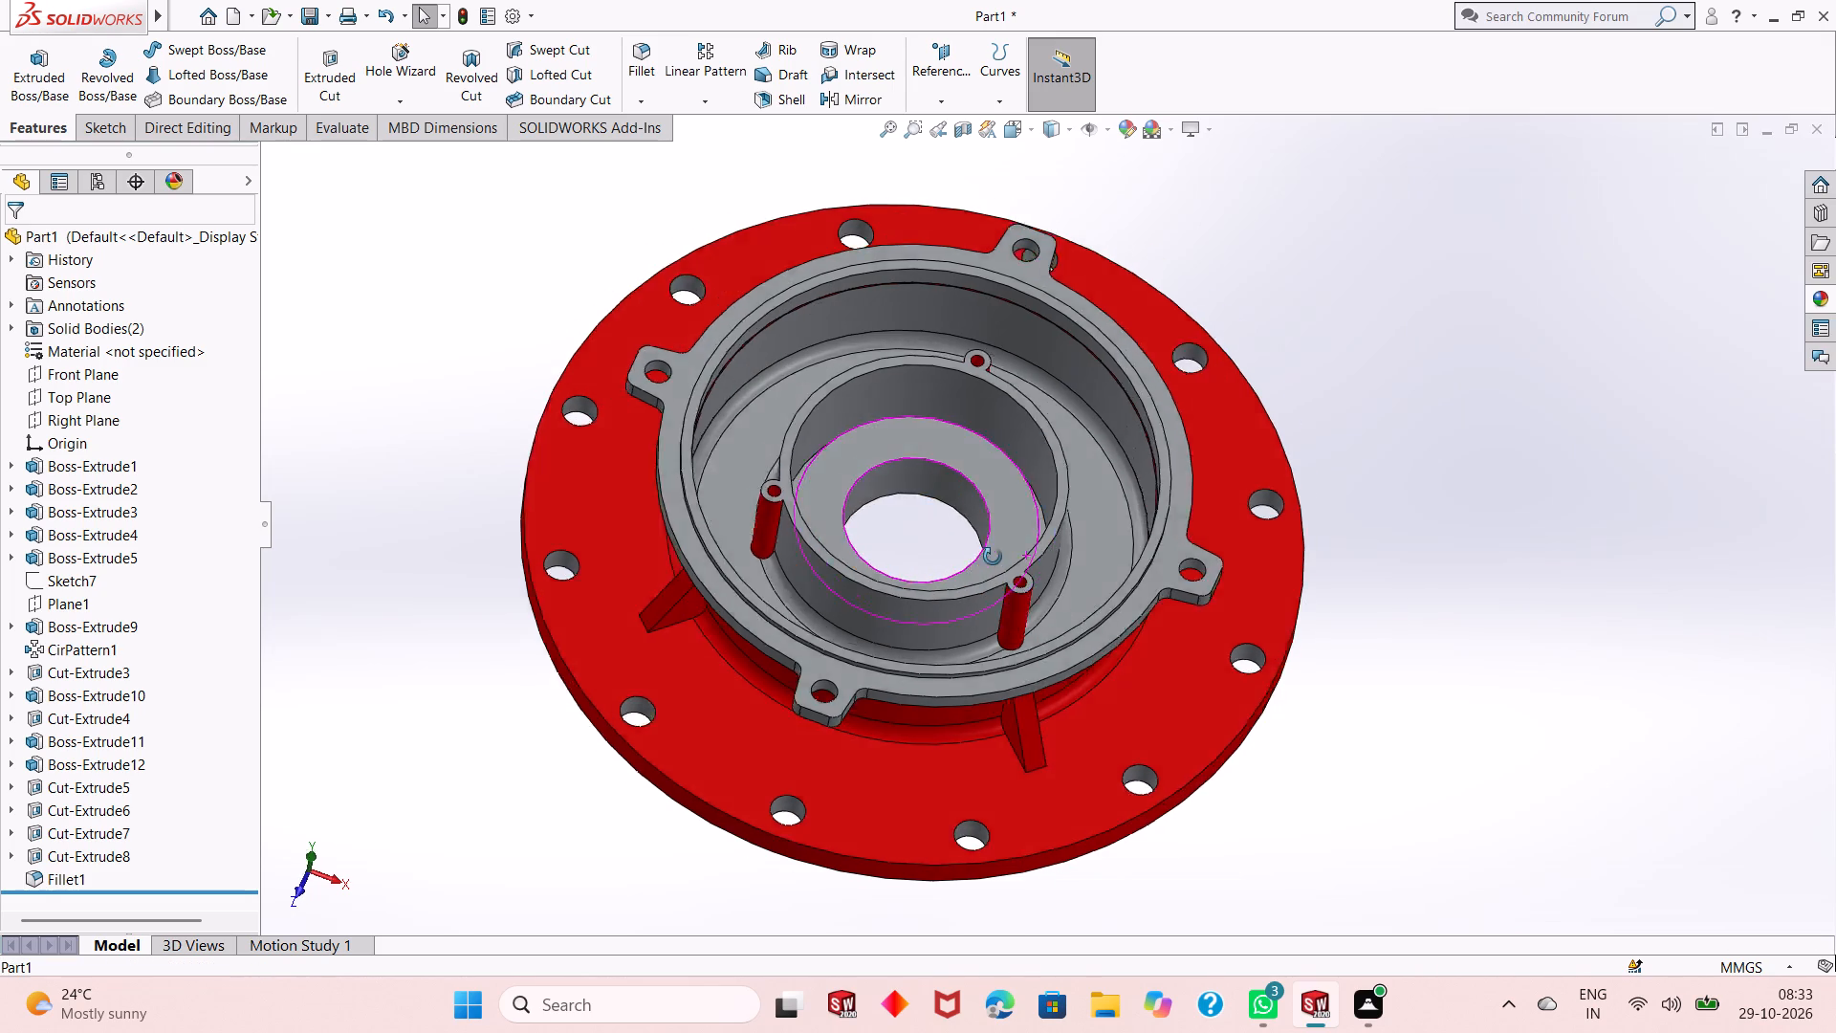
middle_drag(993, 557, 1019, 584)
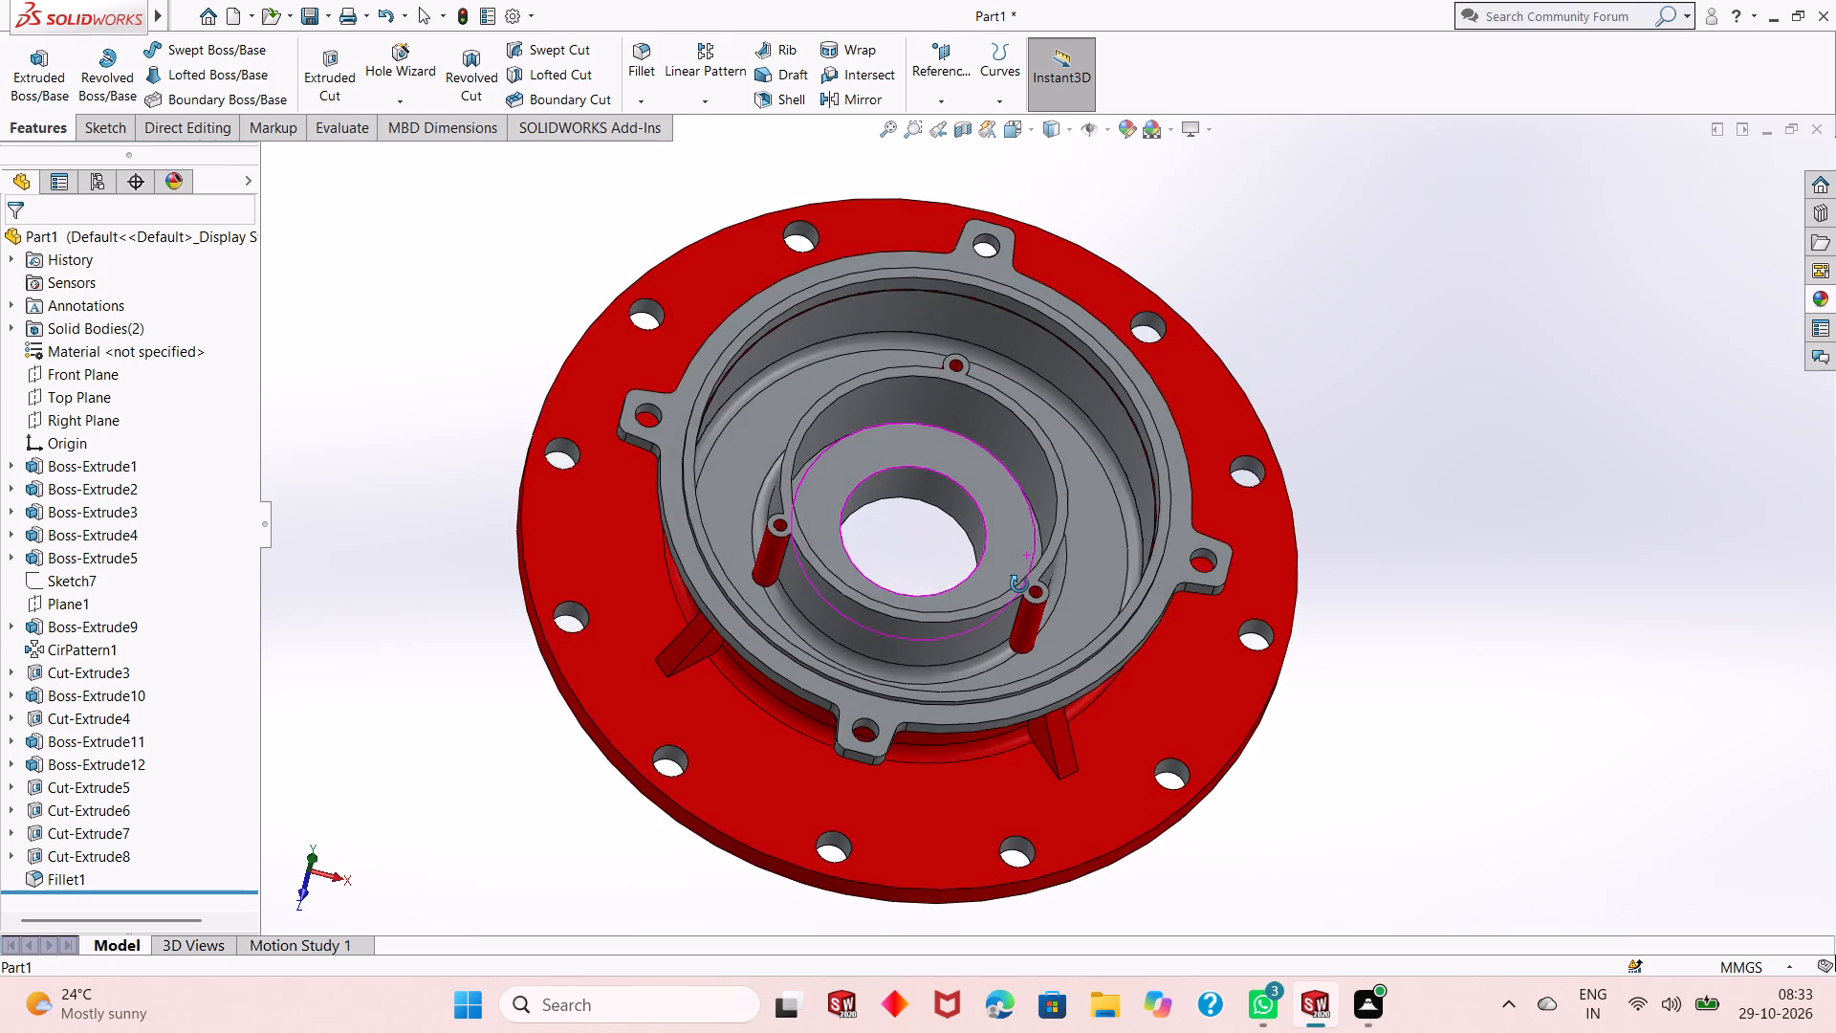
middle_drag(1019, 584, 1021, 529)
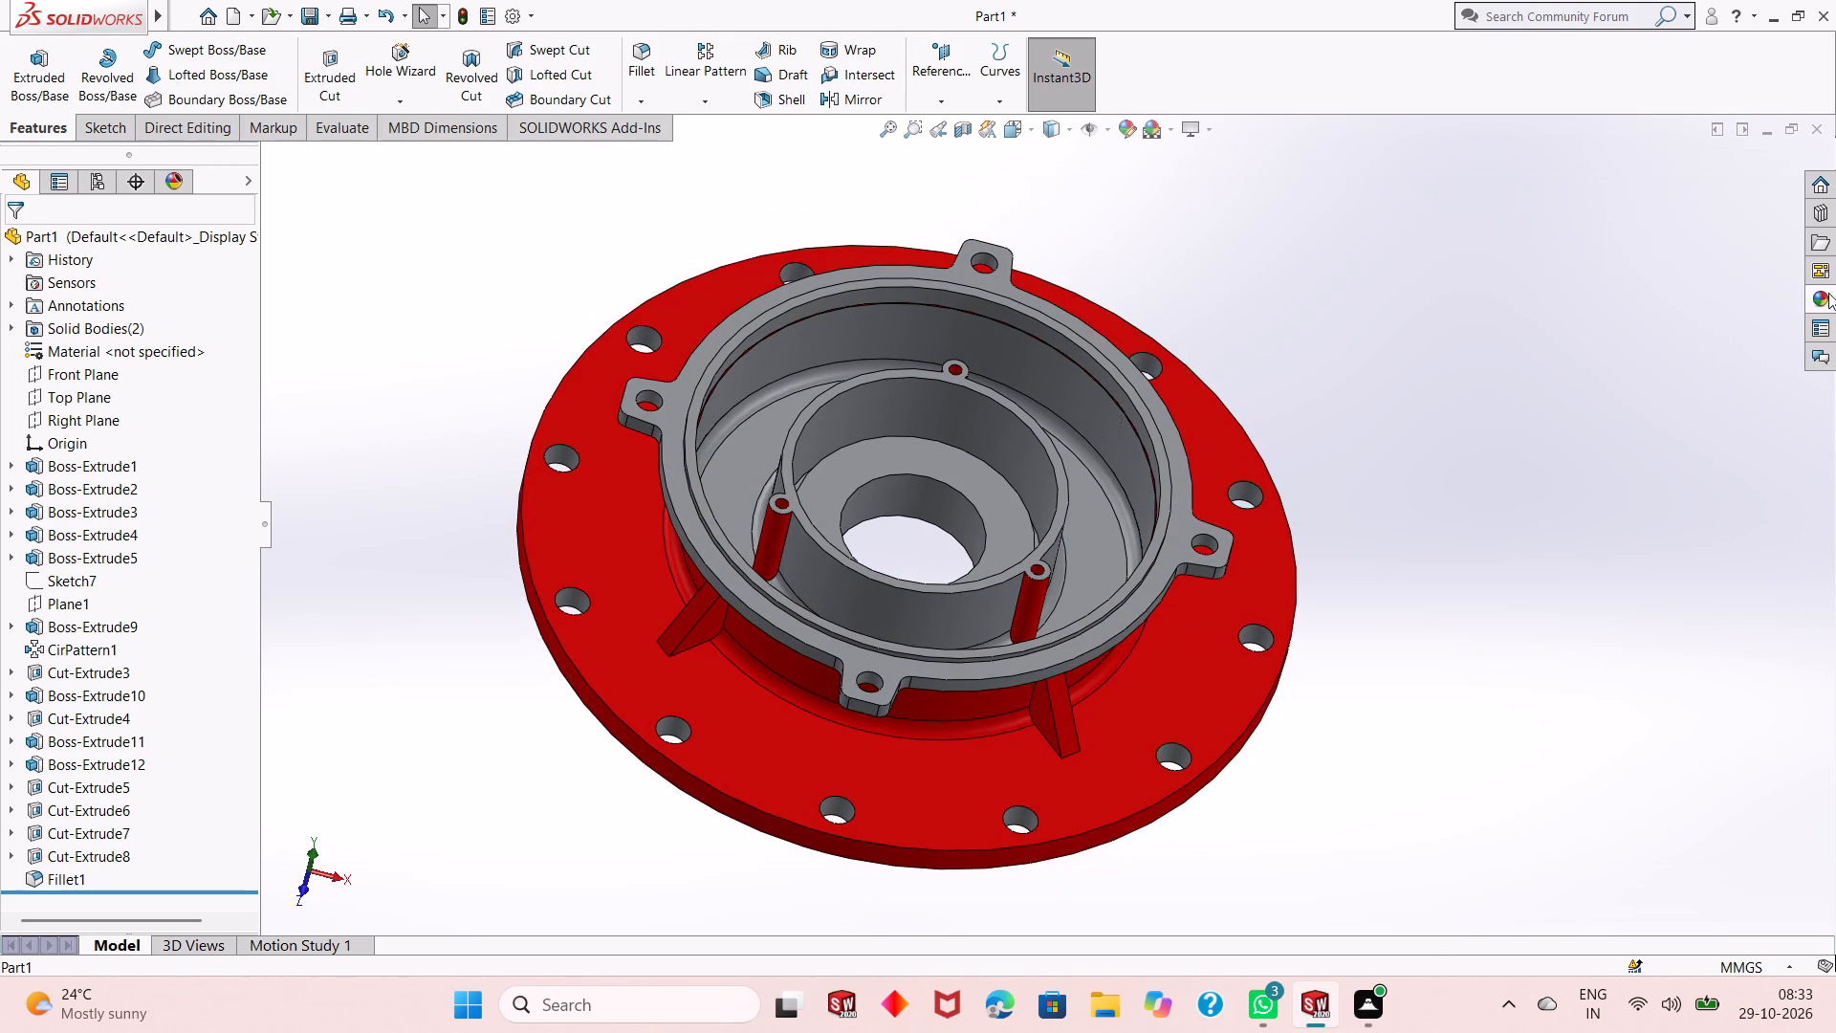
click(1829, 292)
drag(1687, 523, 826, 521)
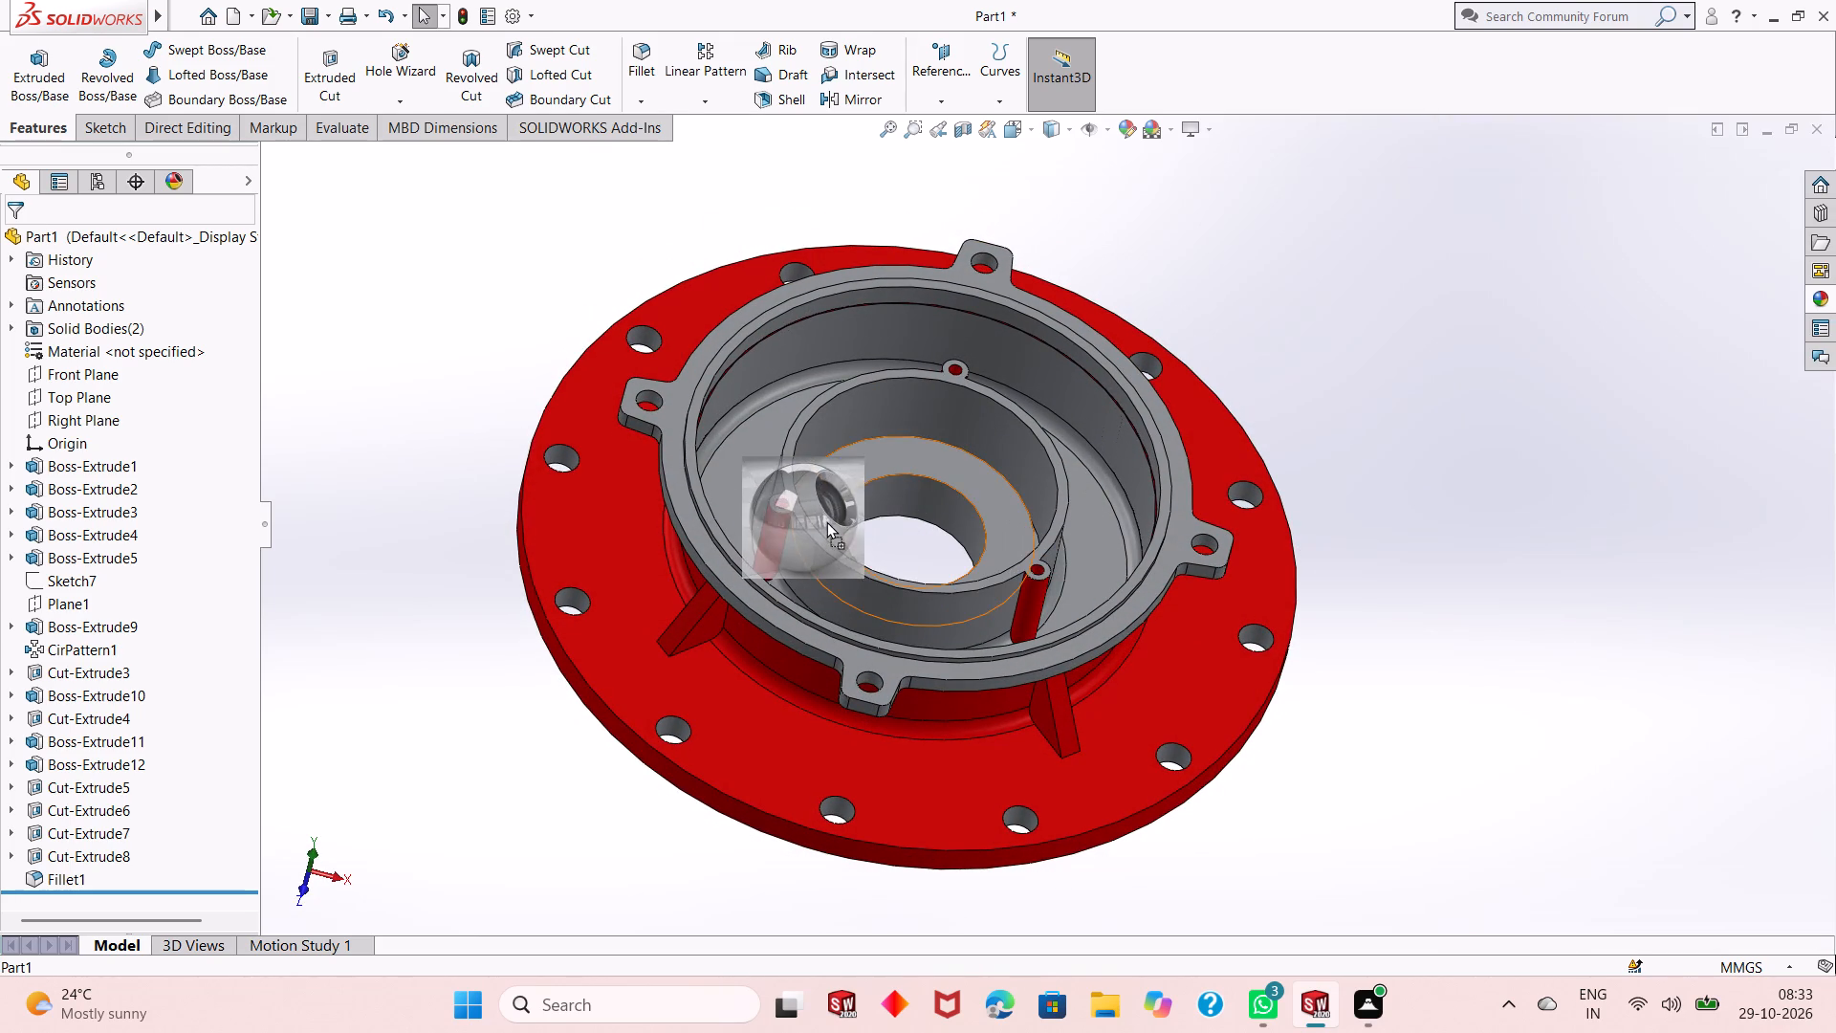
drag(826, 521, 783, 504)
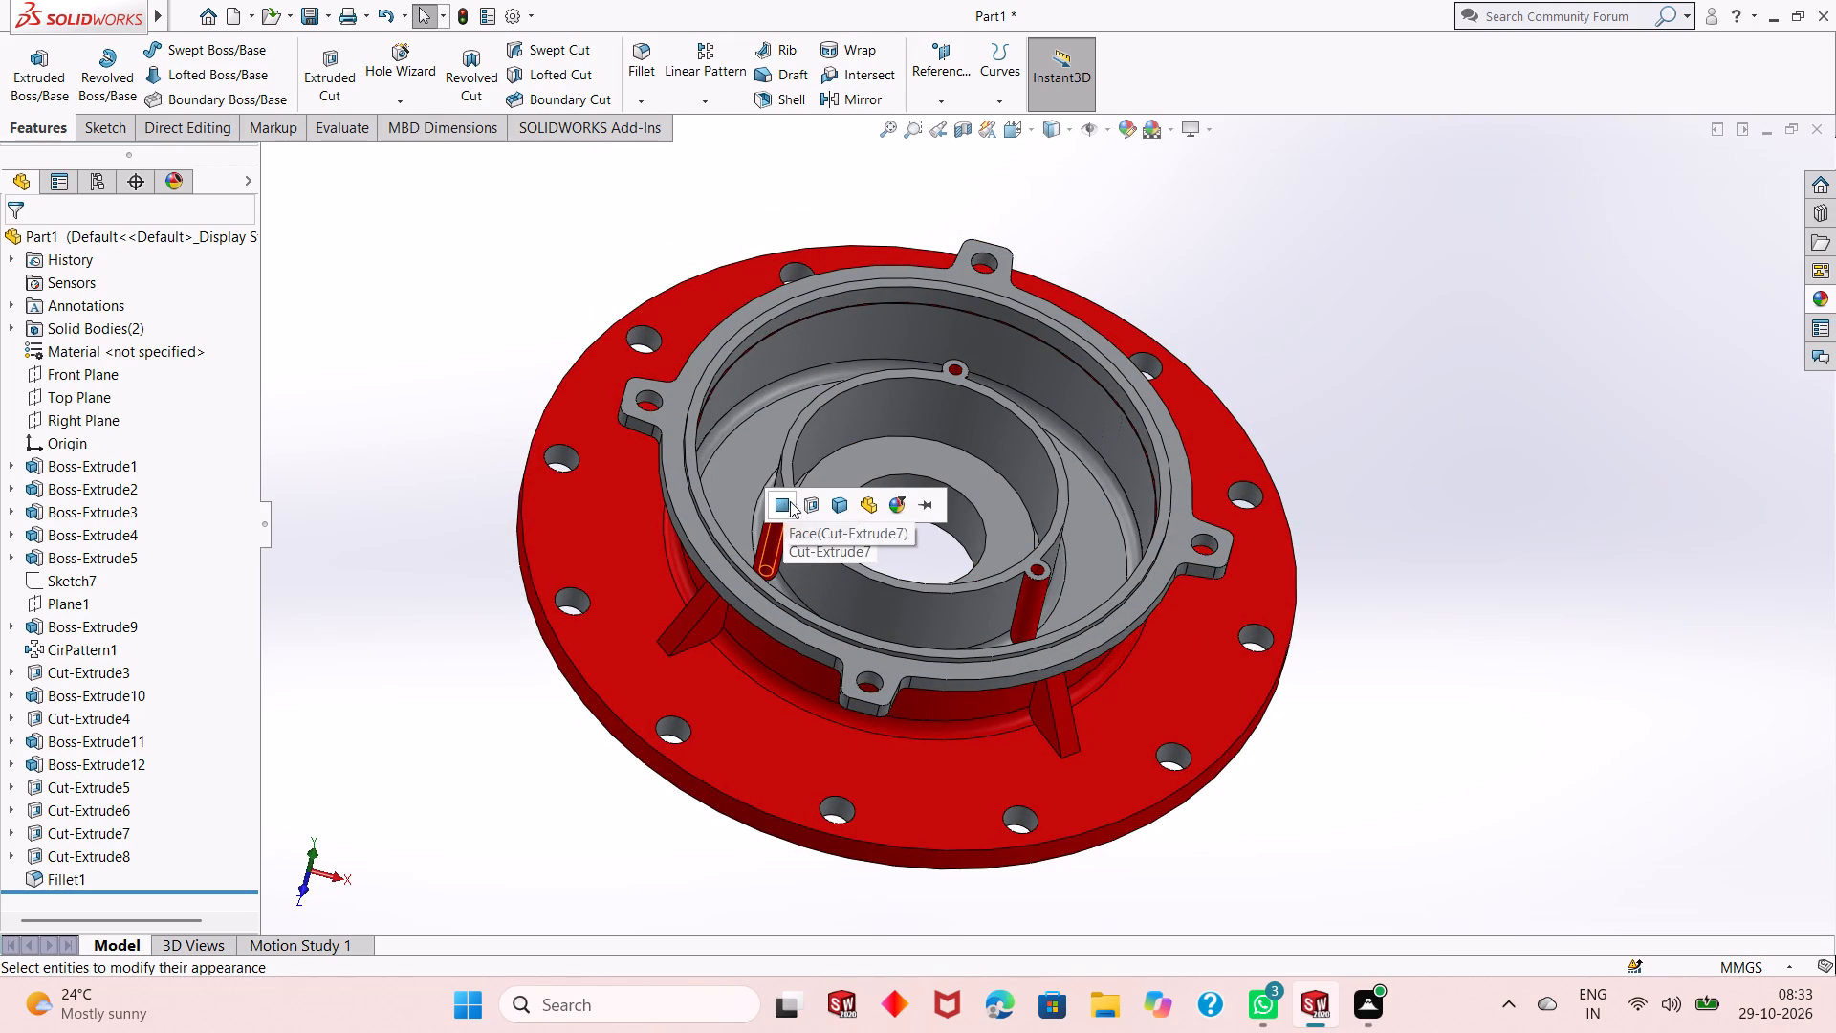
click(807, 498)
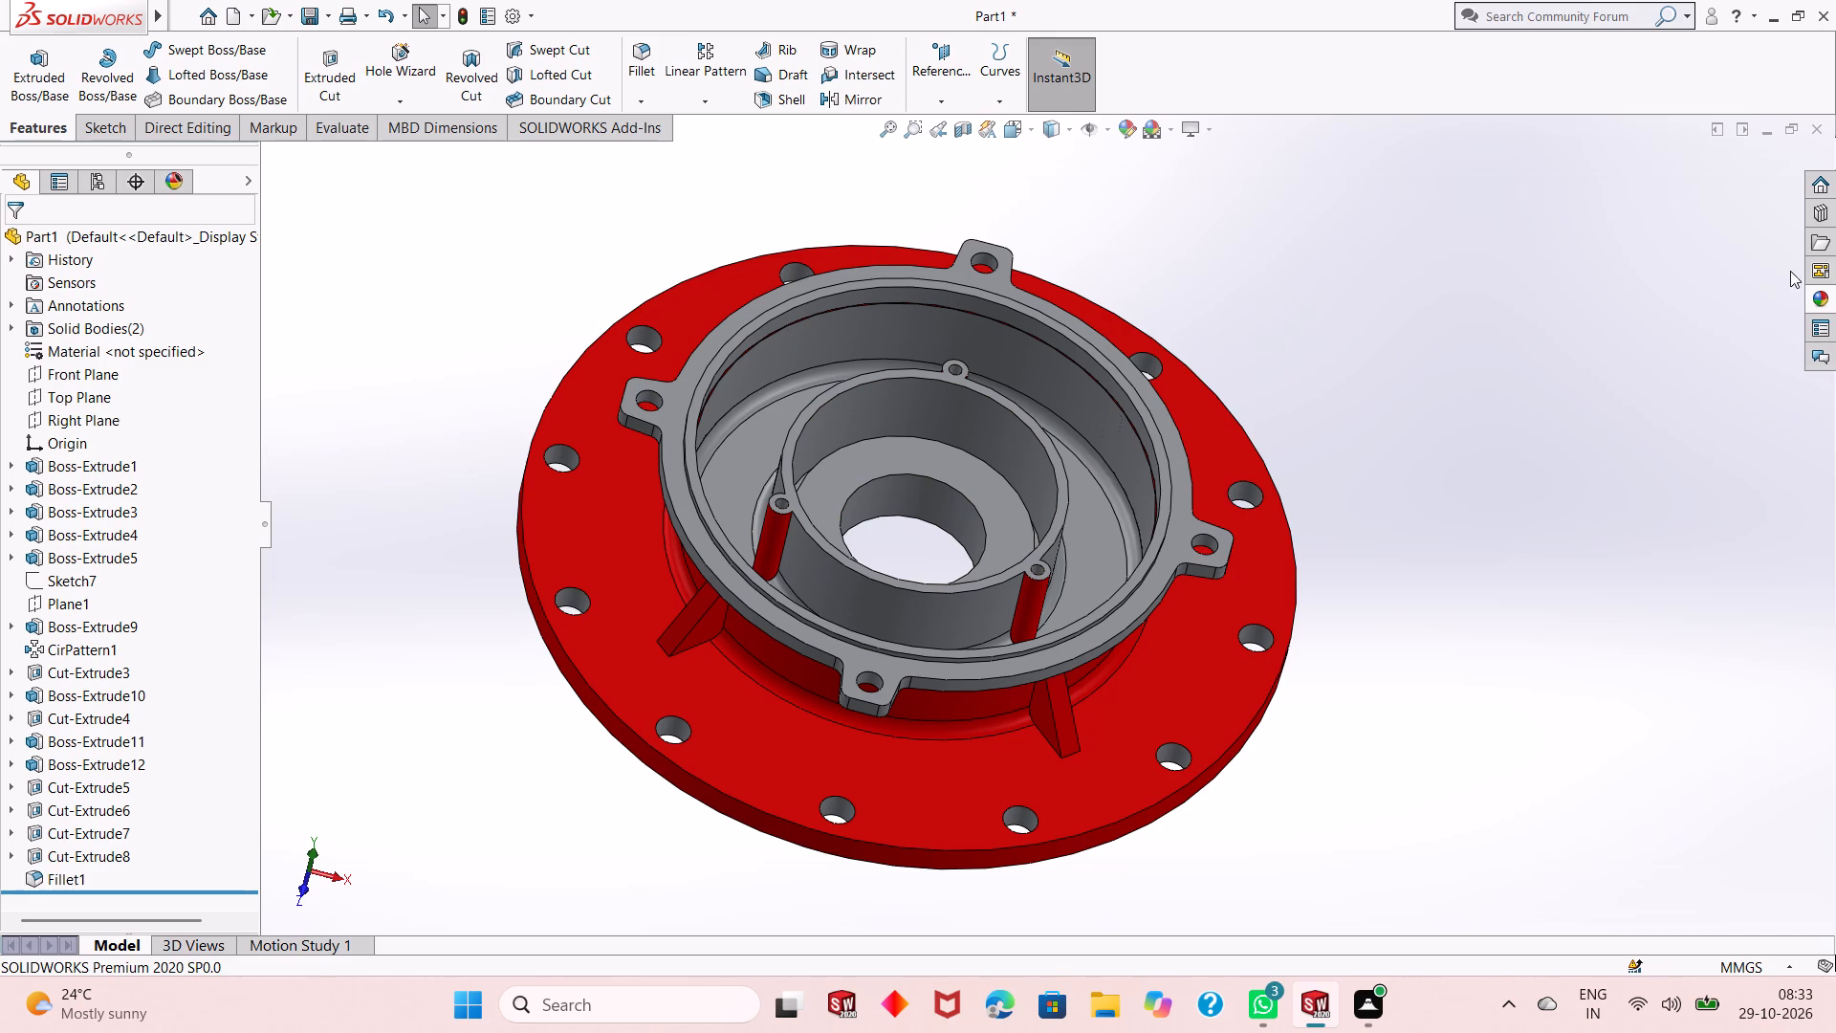
click(1834, 308)
drag(1683, 502, 1024, 590)
click(1024, 590)
Try to apply the chromium plate appearance to the thin red strip between the toothed ring and the recess wall.
middle_drag(1127, 734, 1090, 386)
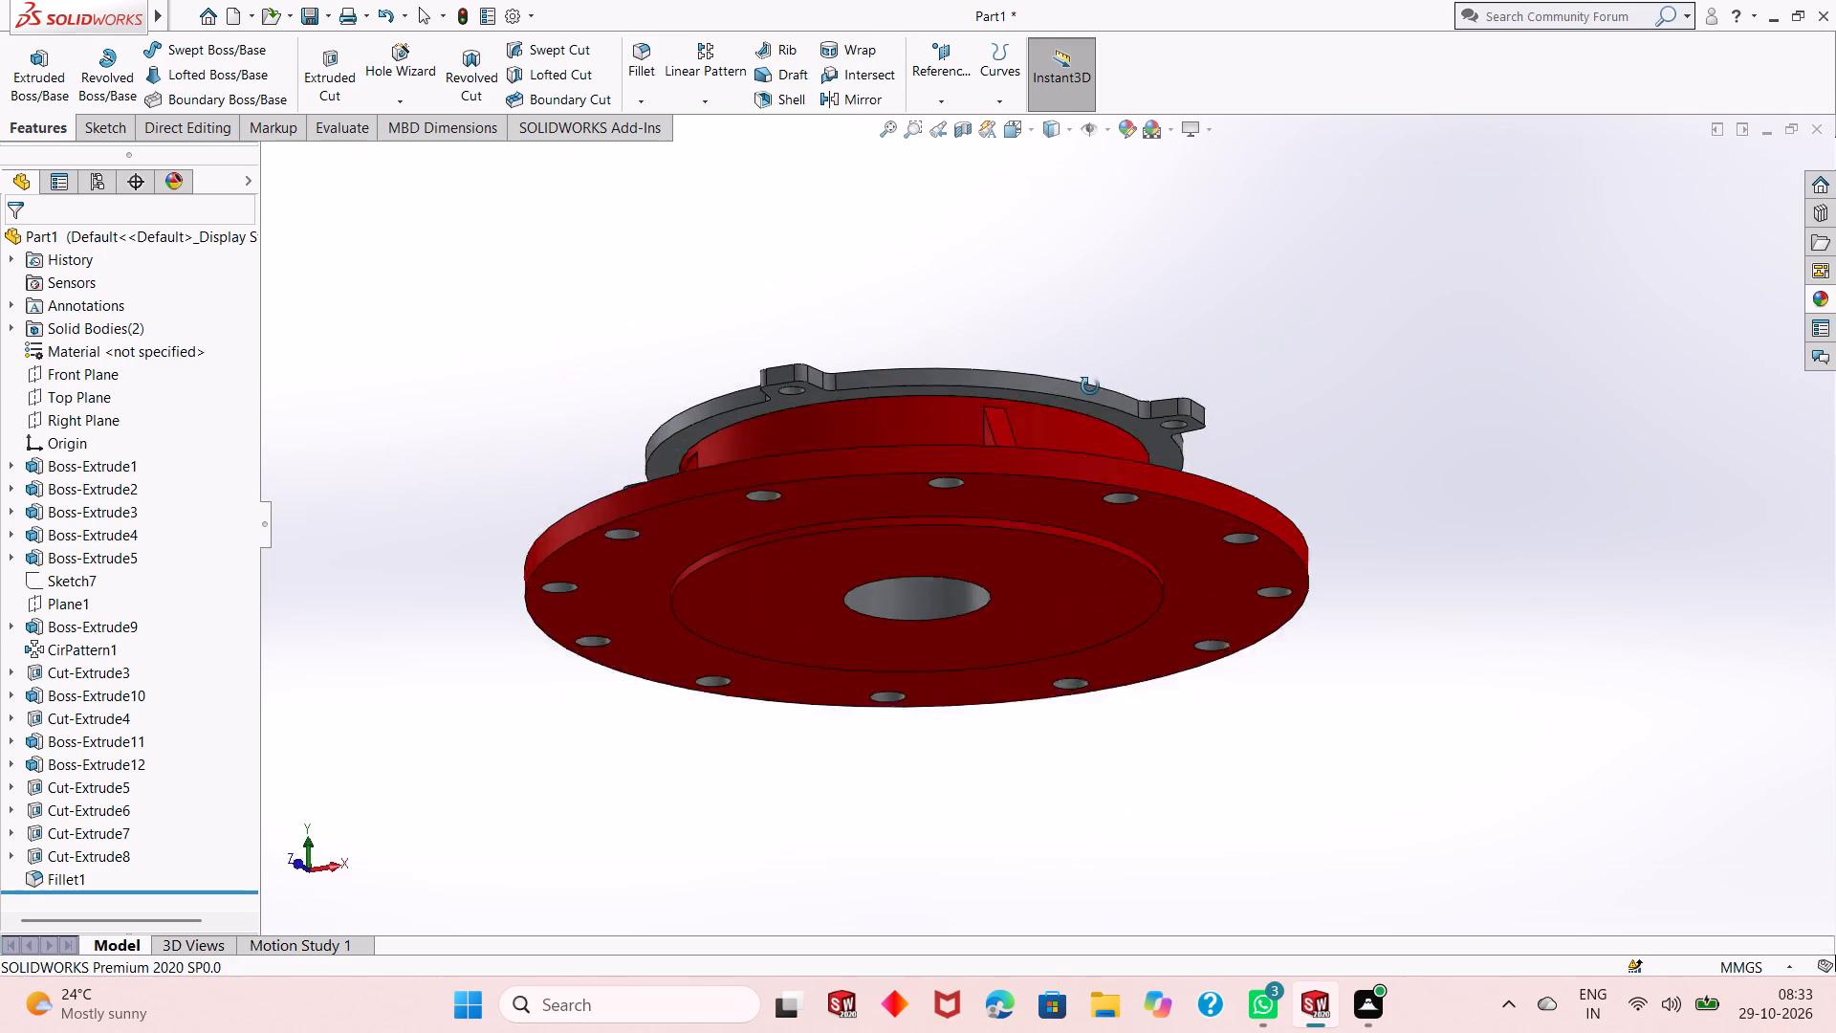
middle_drag(1090, 386, 1073, 679)
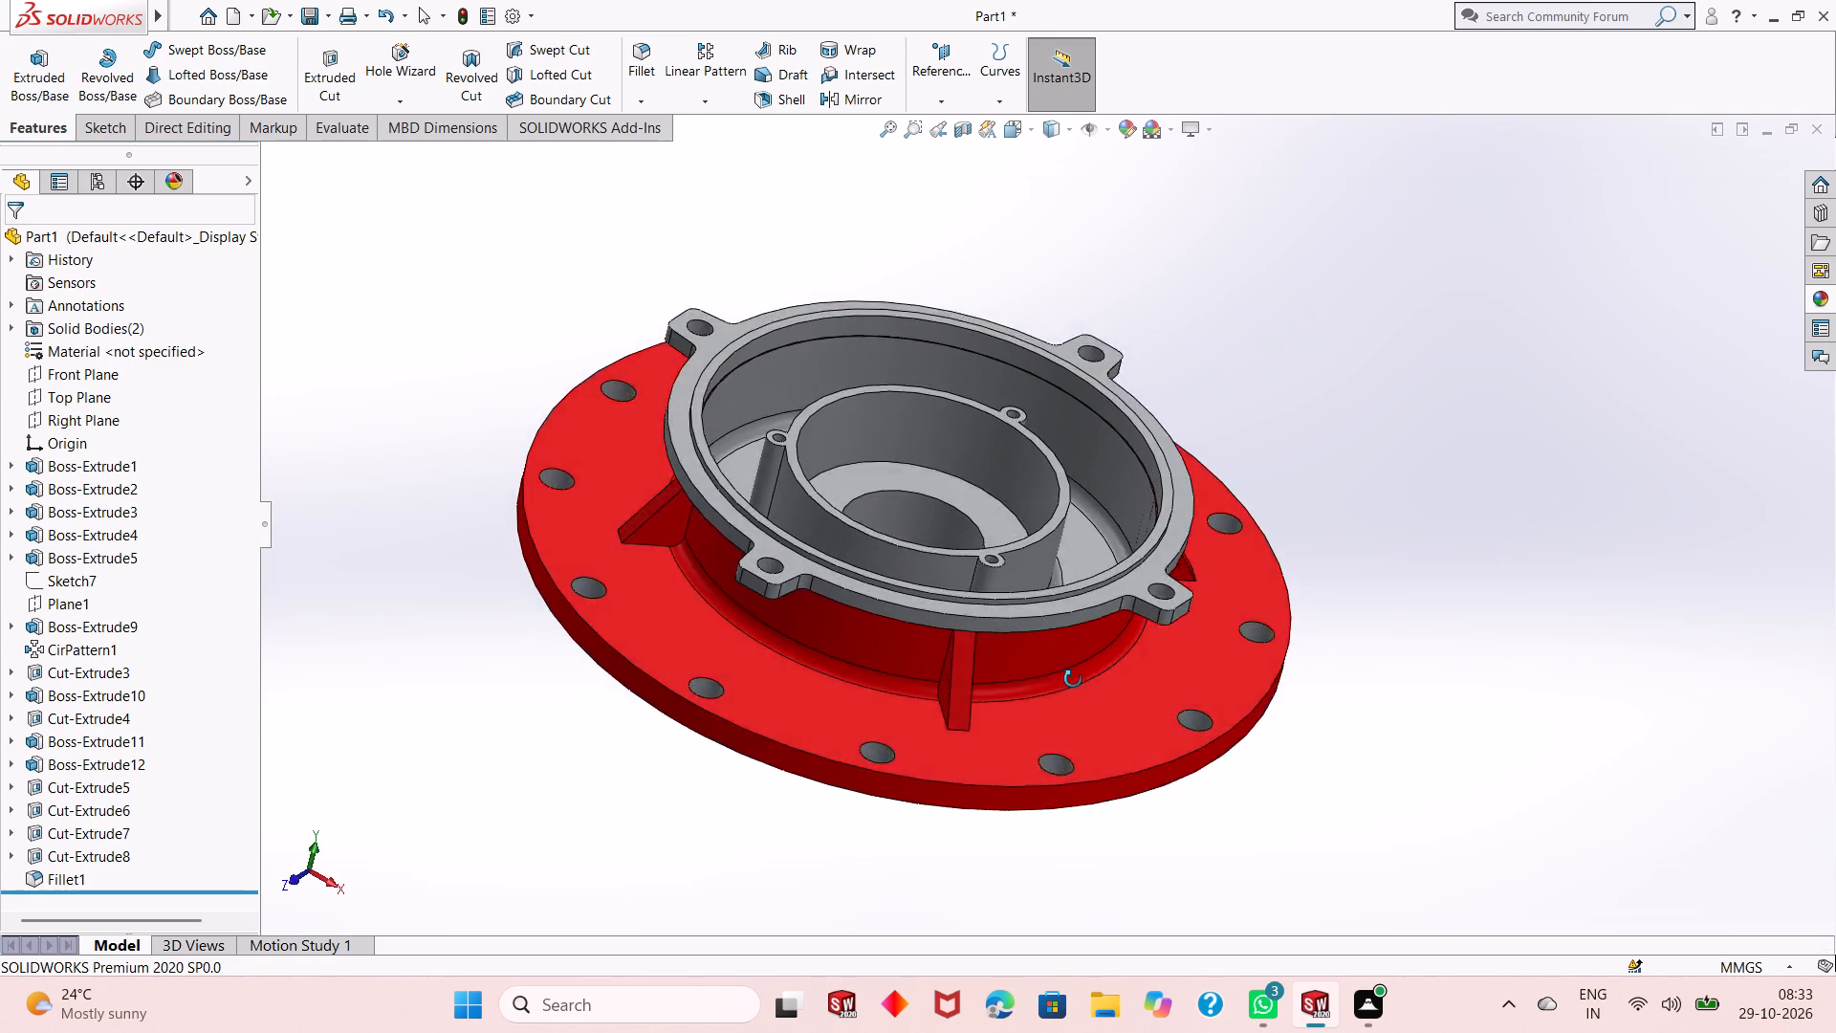
middle_drag(1073, 679, 1082, 714)
middle_drag(1044, 554, 1041, 671)
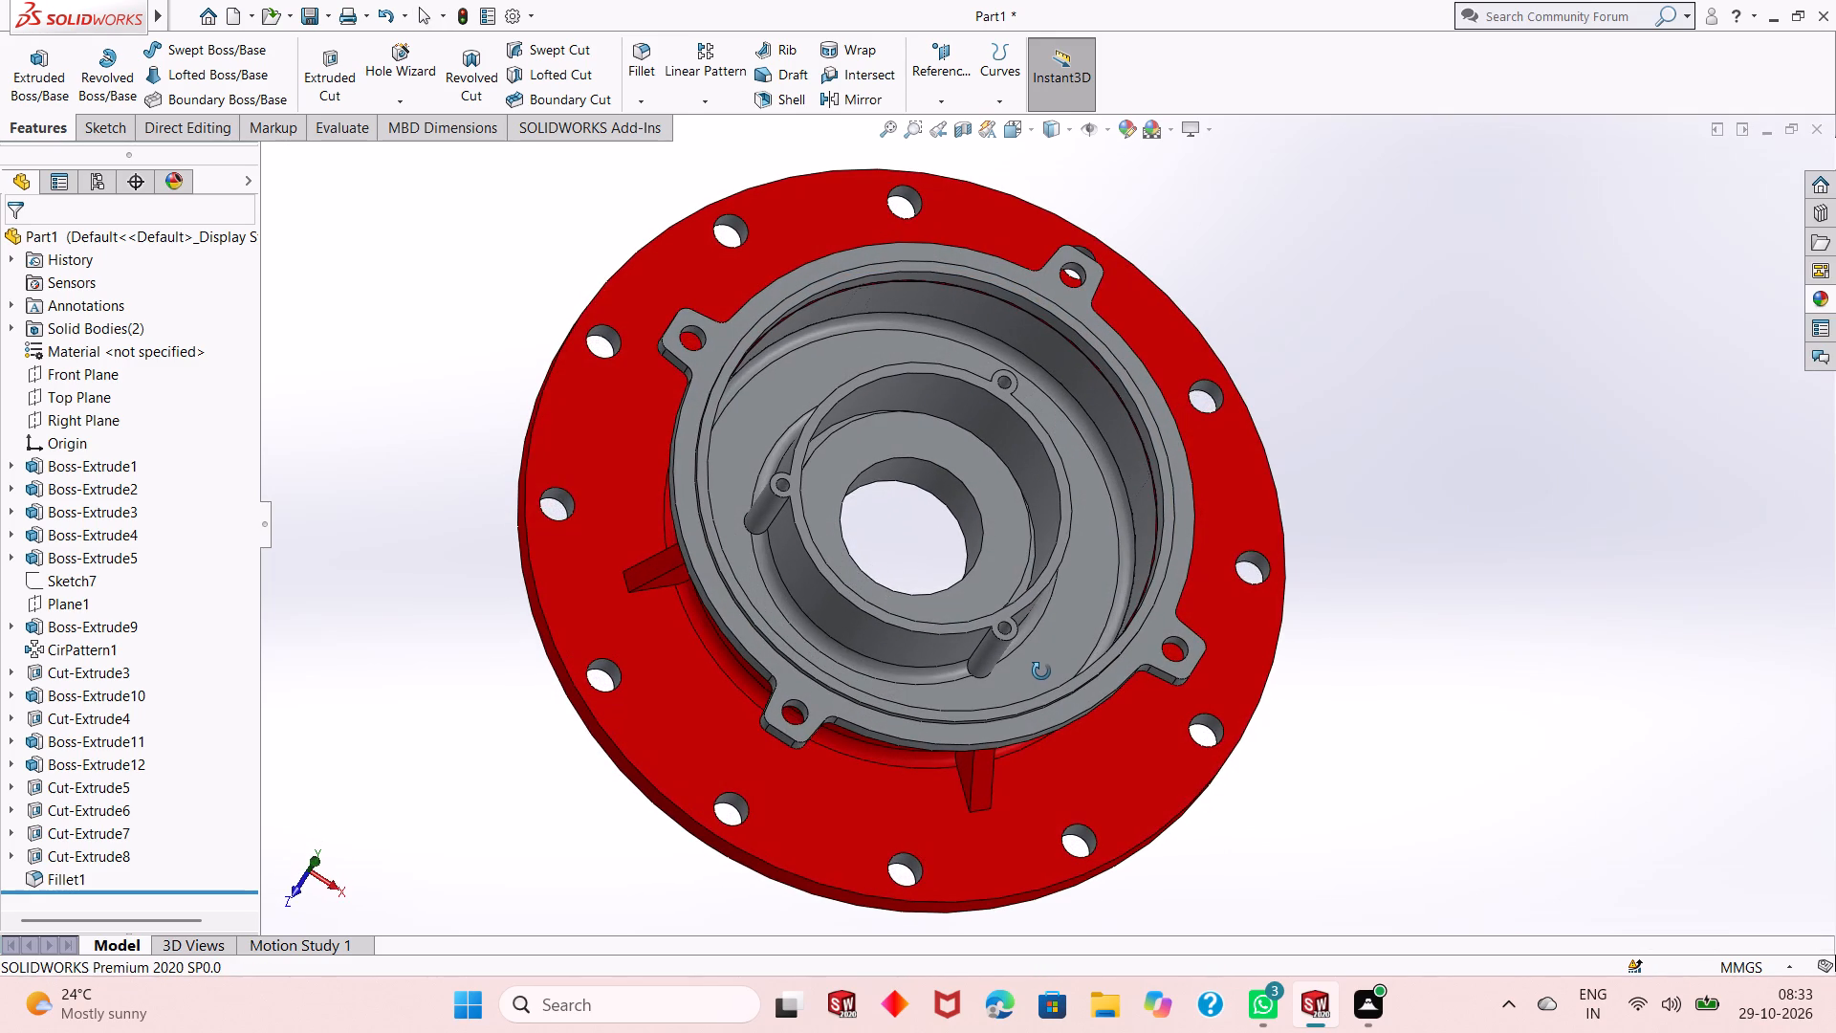
middle_drag(1041, 671, 1061, 621)
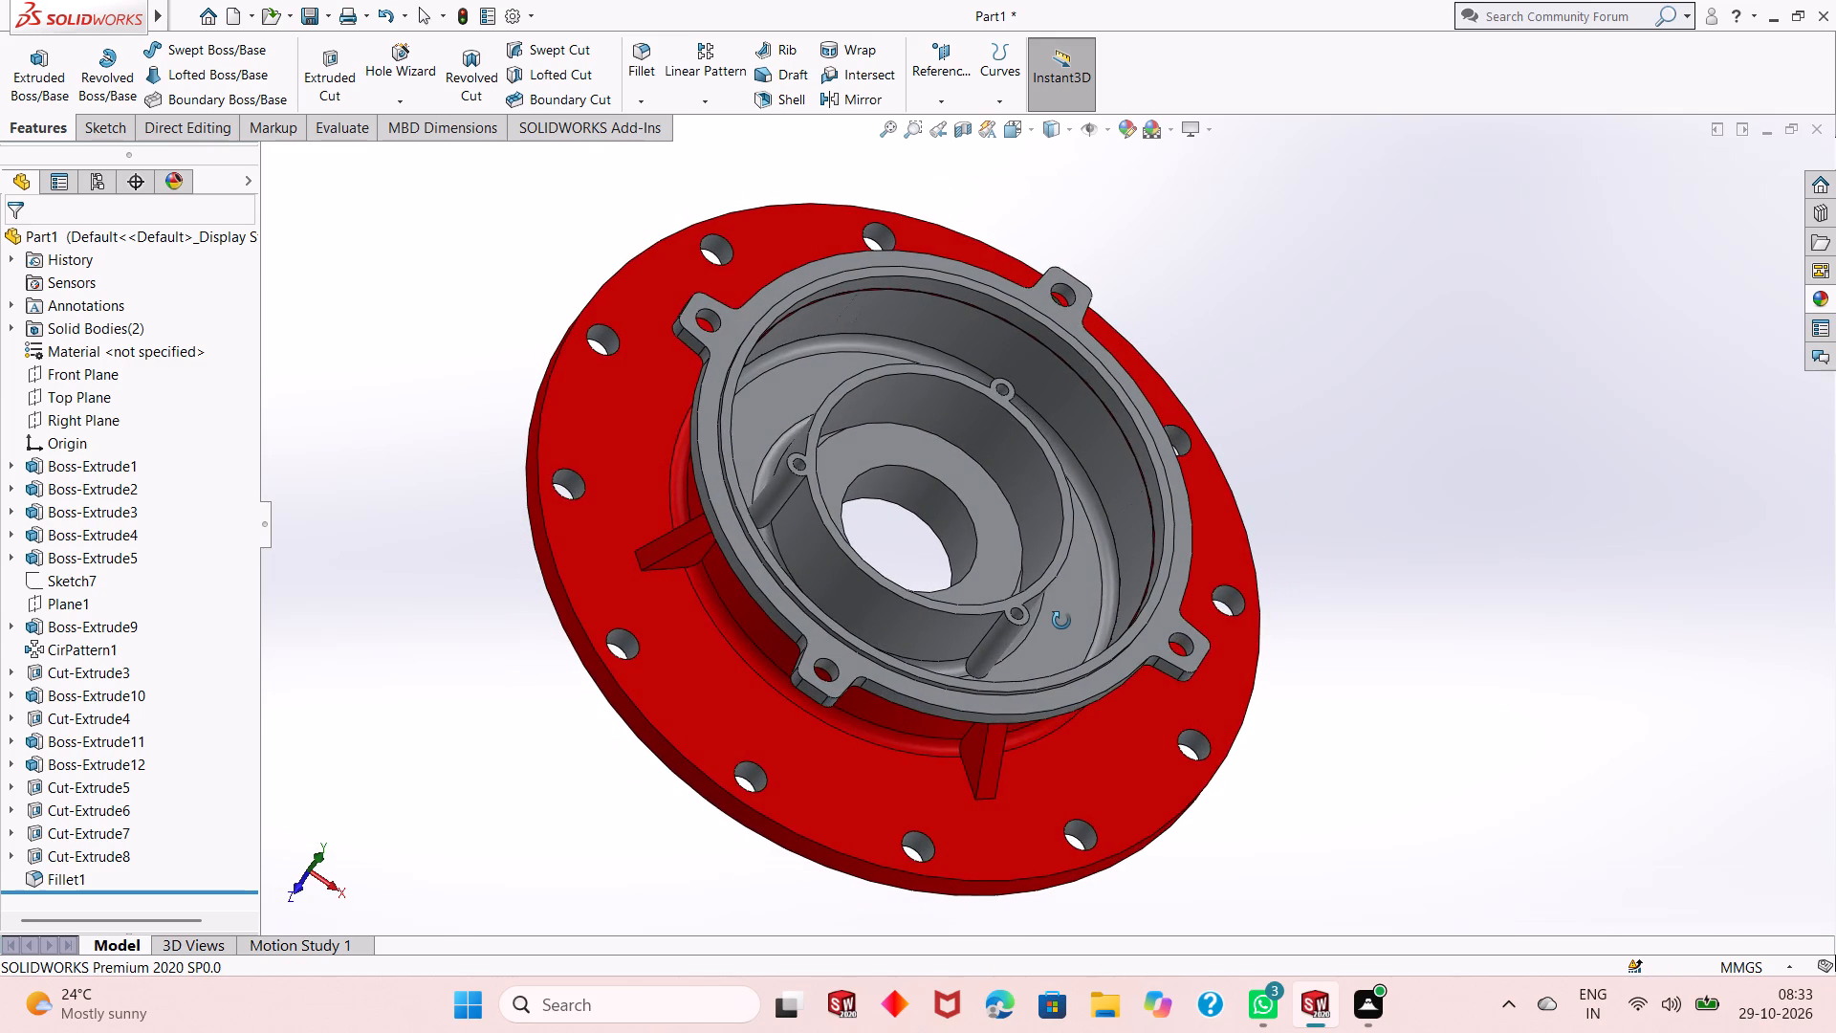
middle_drag(1061, 621, 1060, 626)
scroll(1058, 627, up, 2)
scroll(1095, 492, down, 6)
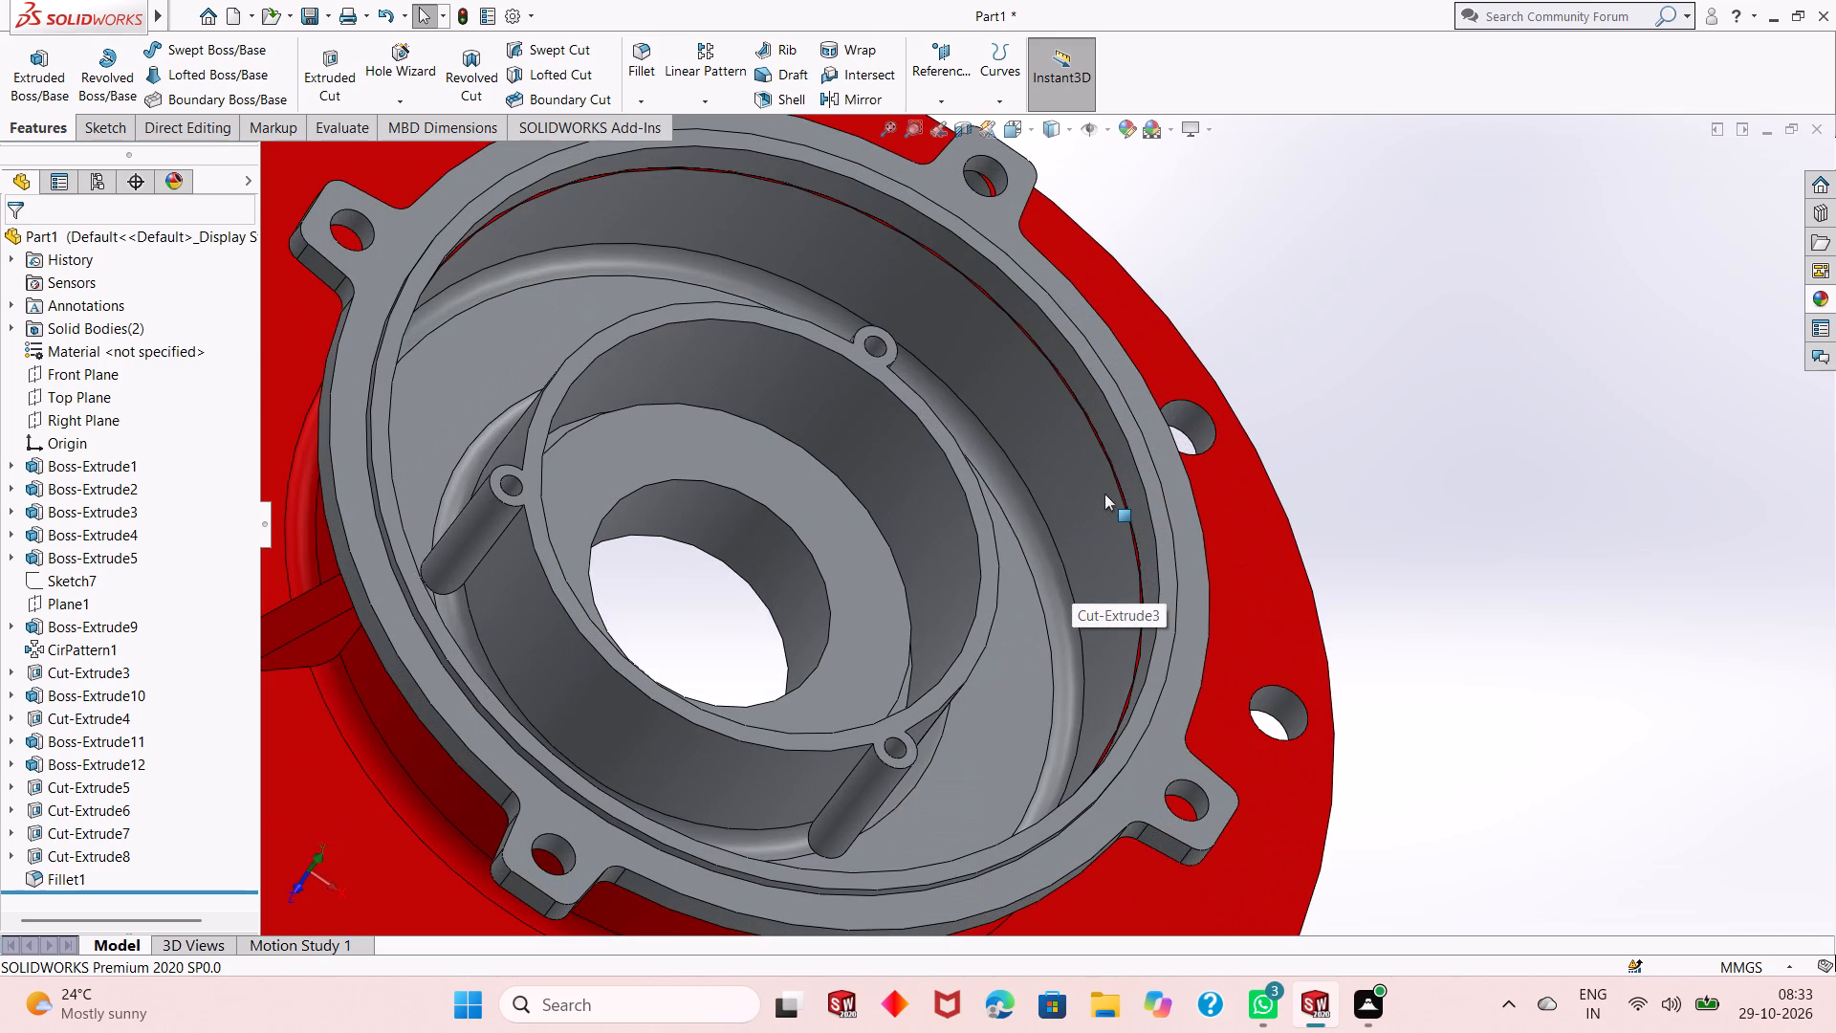
click(1817, 293)
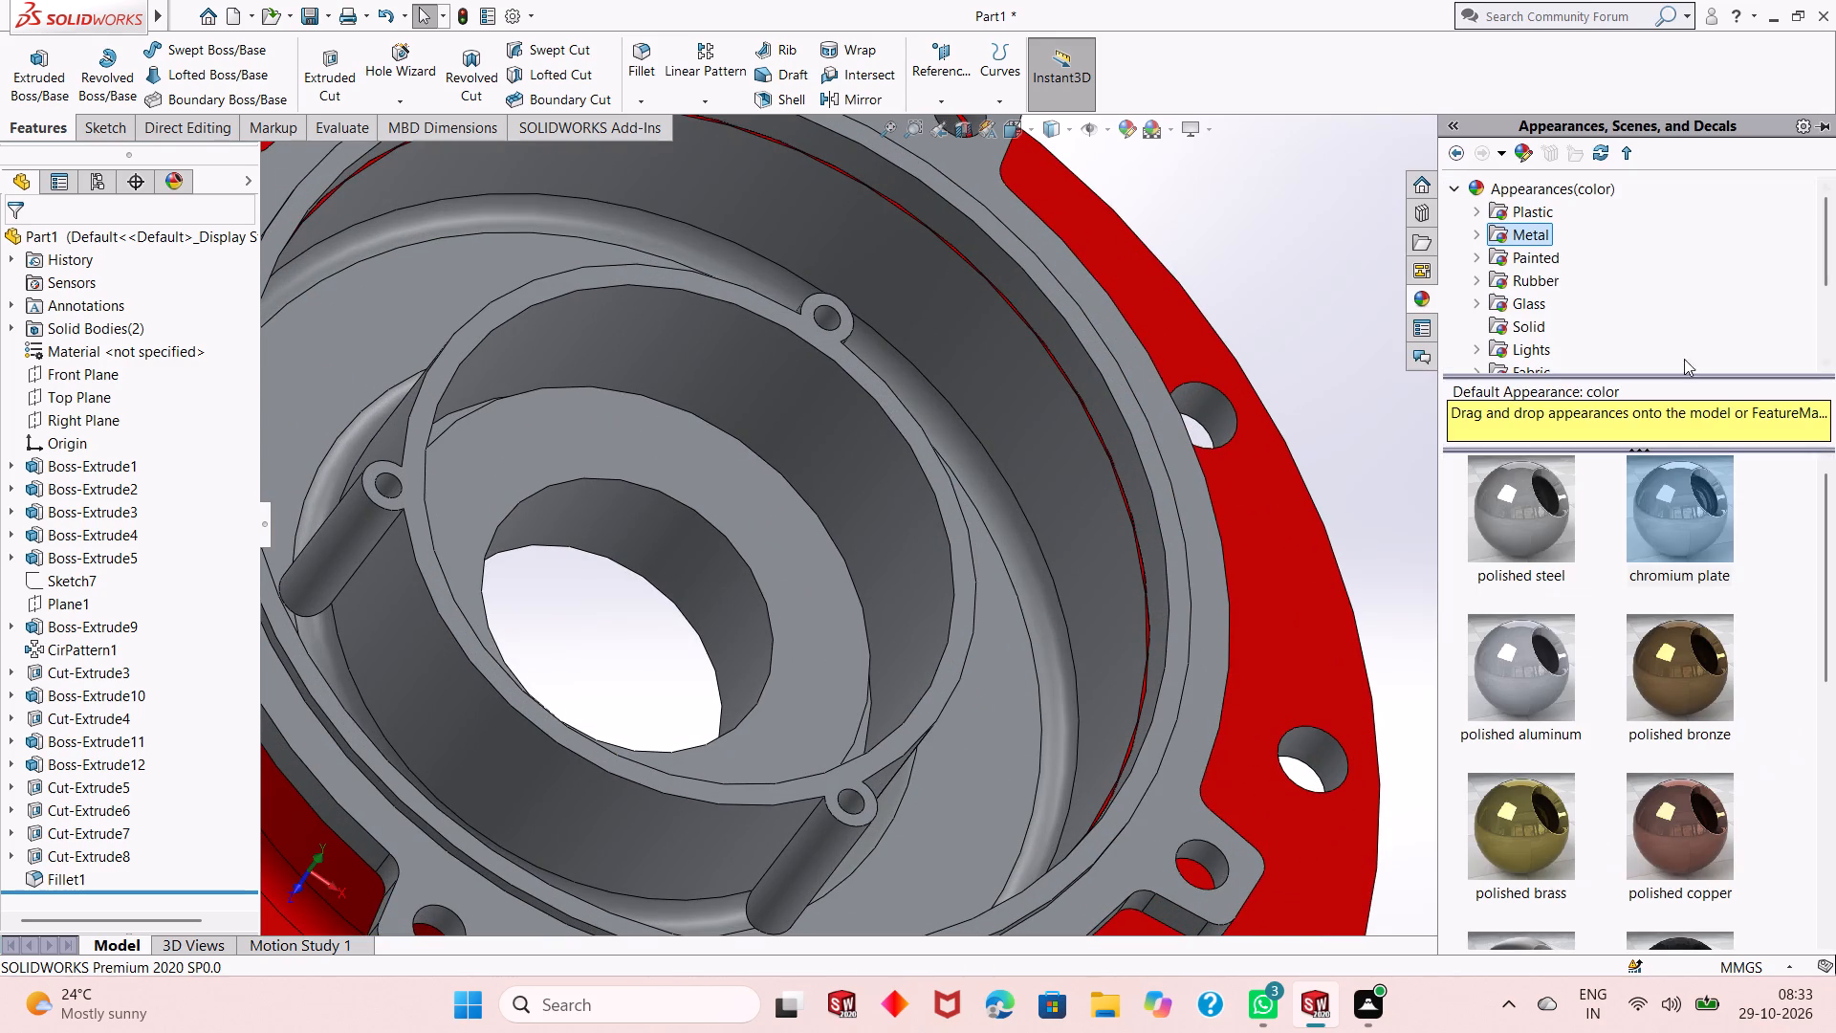
drag(1656, 513, 1136, 517)
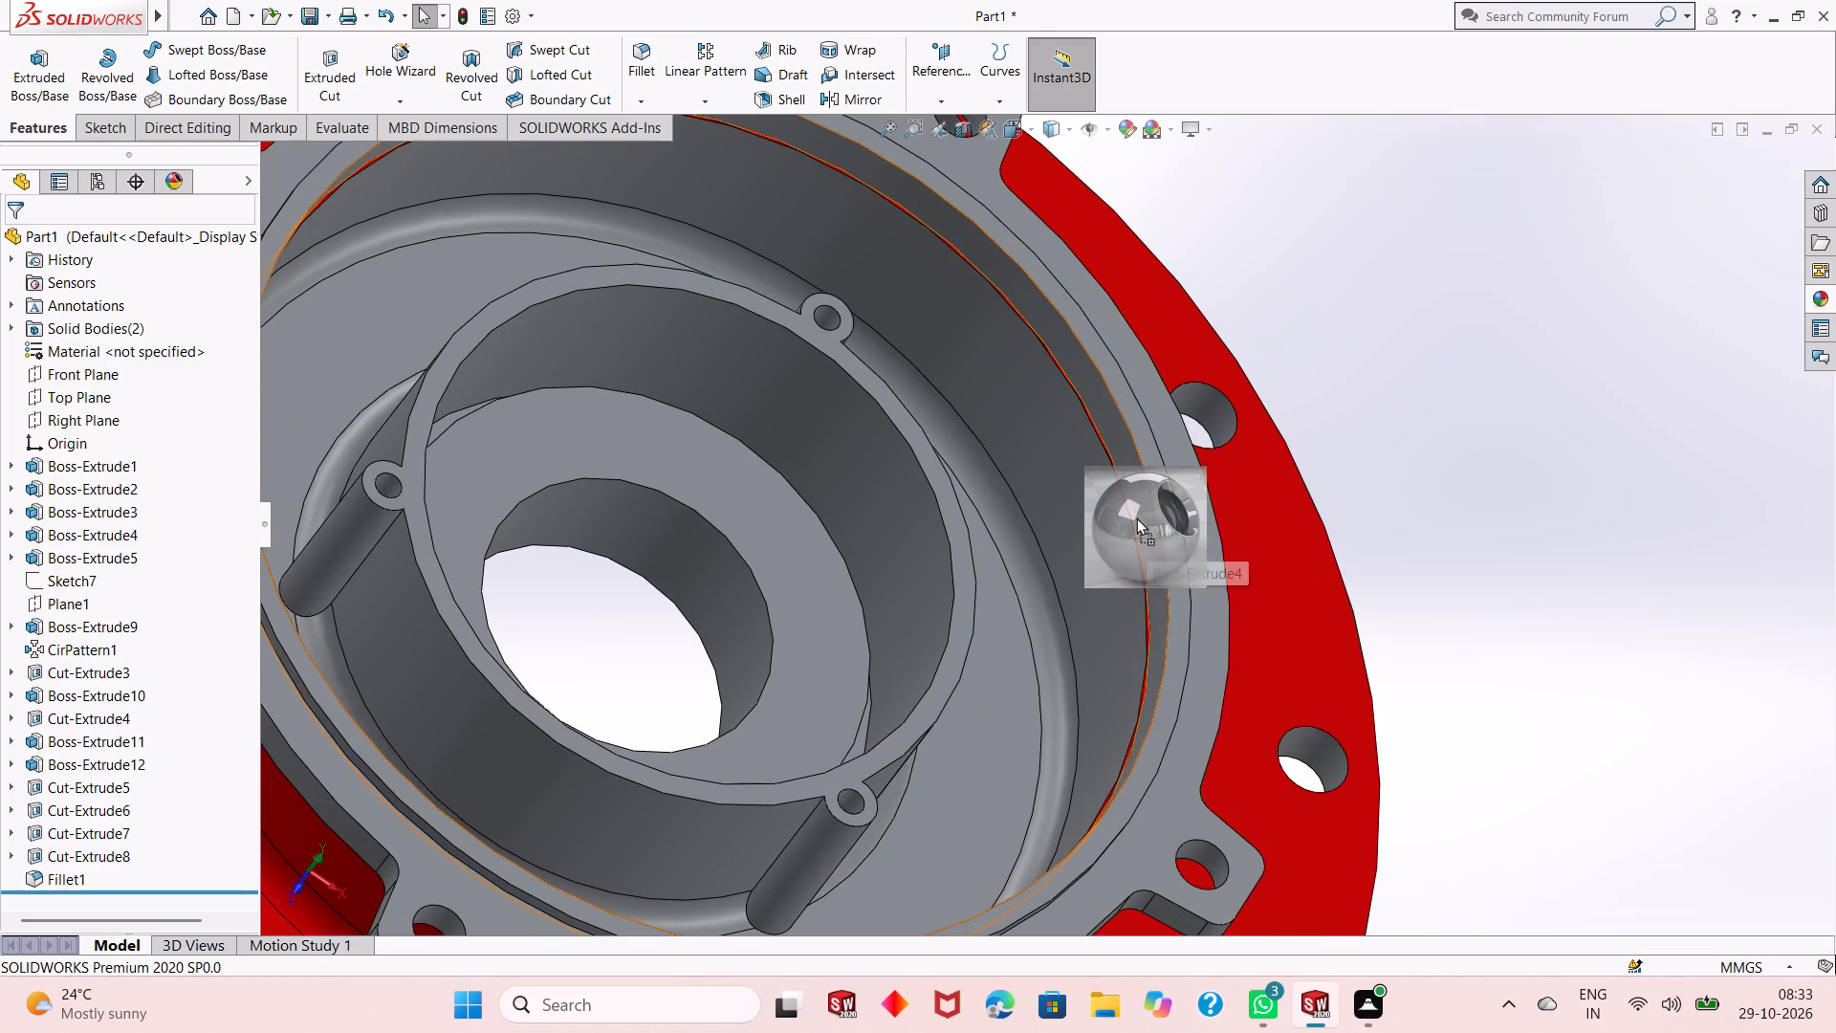
drag(1136, 517, 1126, 501)
click(1114, 505)
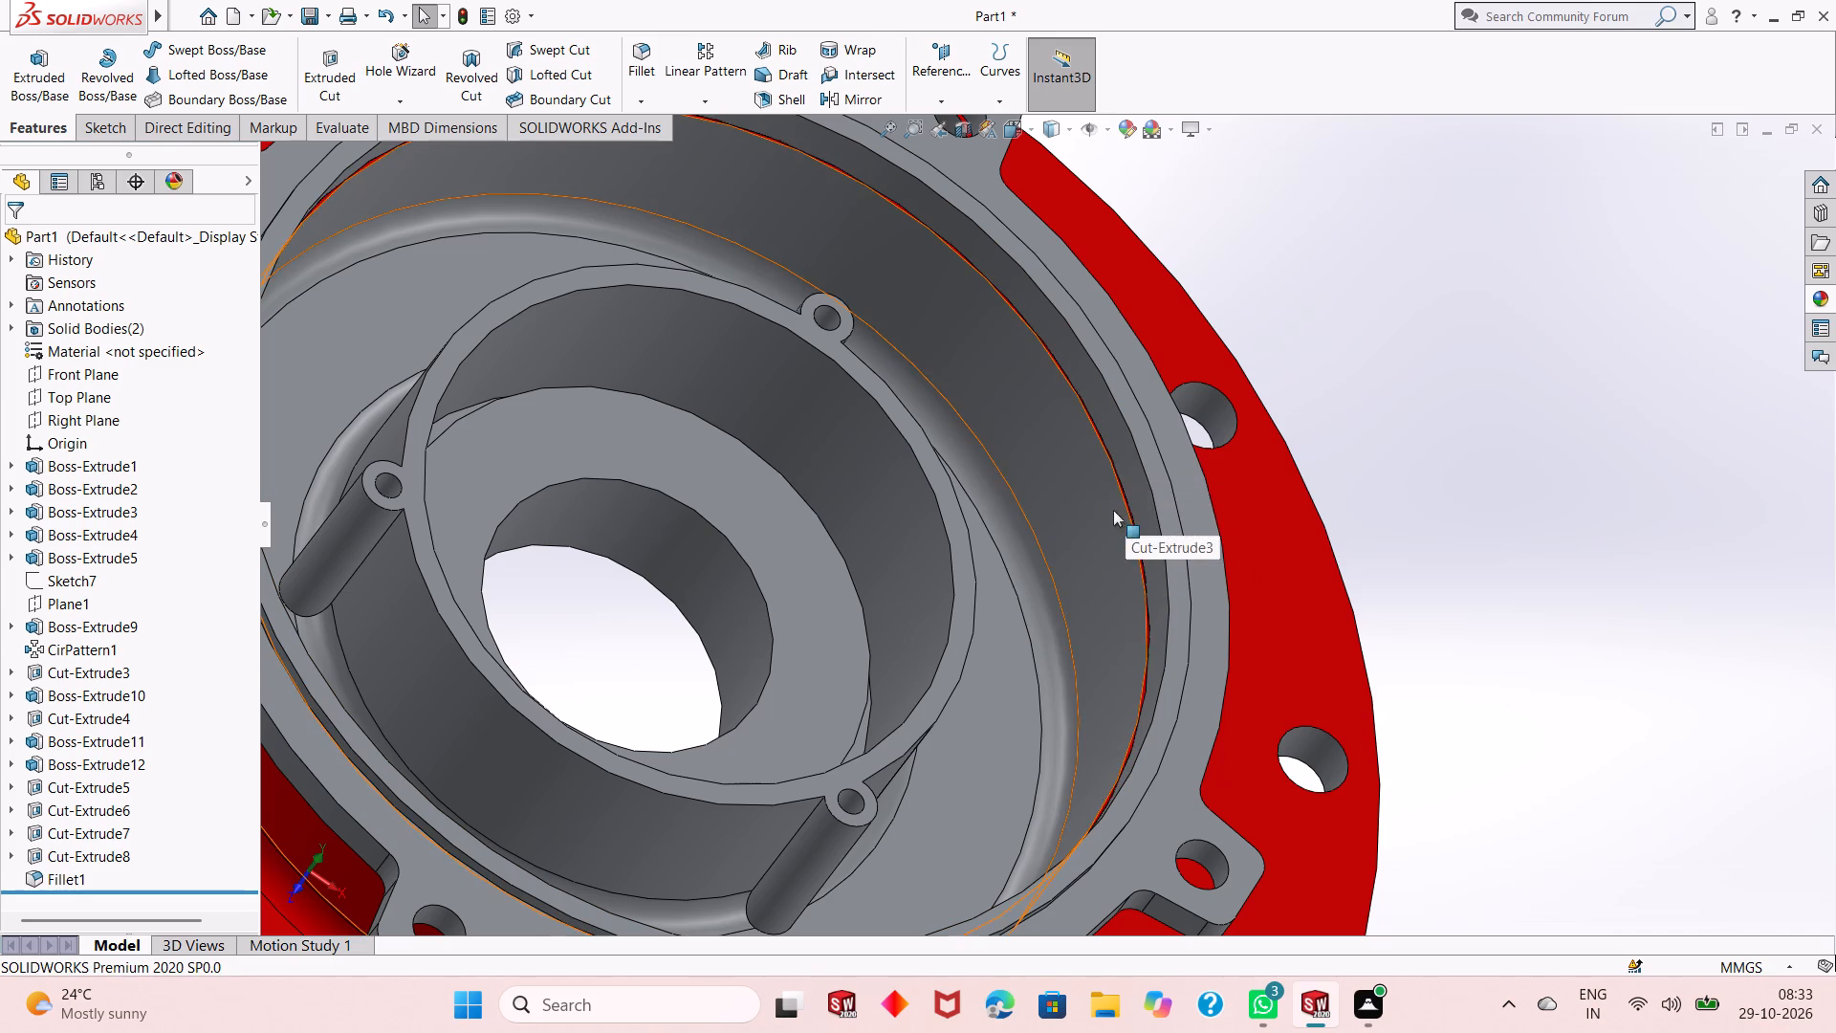
Apply the chromium plate appearance to the extruded feature forming the thin red strip between the toothed ring and the recess wall.
scroll(1137, 643, up, 2)
middle_drag(1120, 664, 1118, 631)
scroll(1118, 622, down, 3)
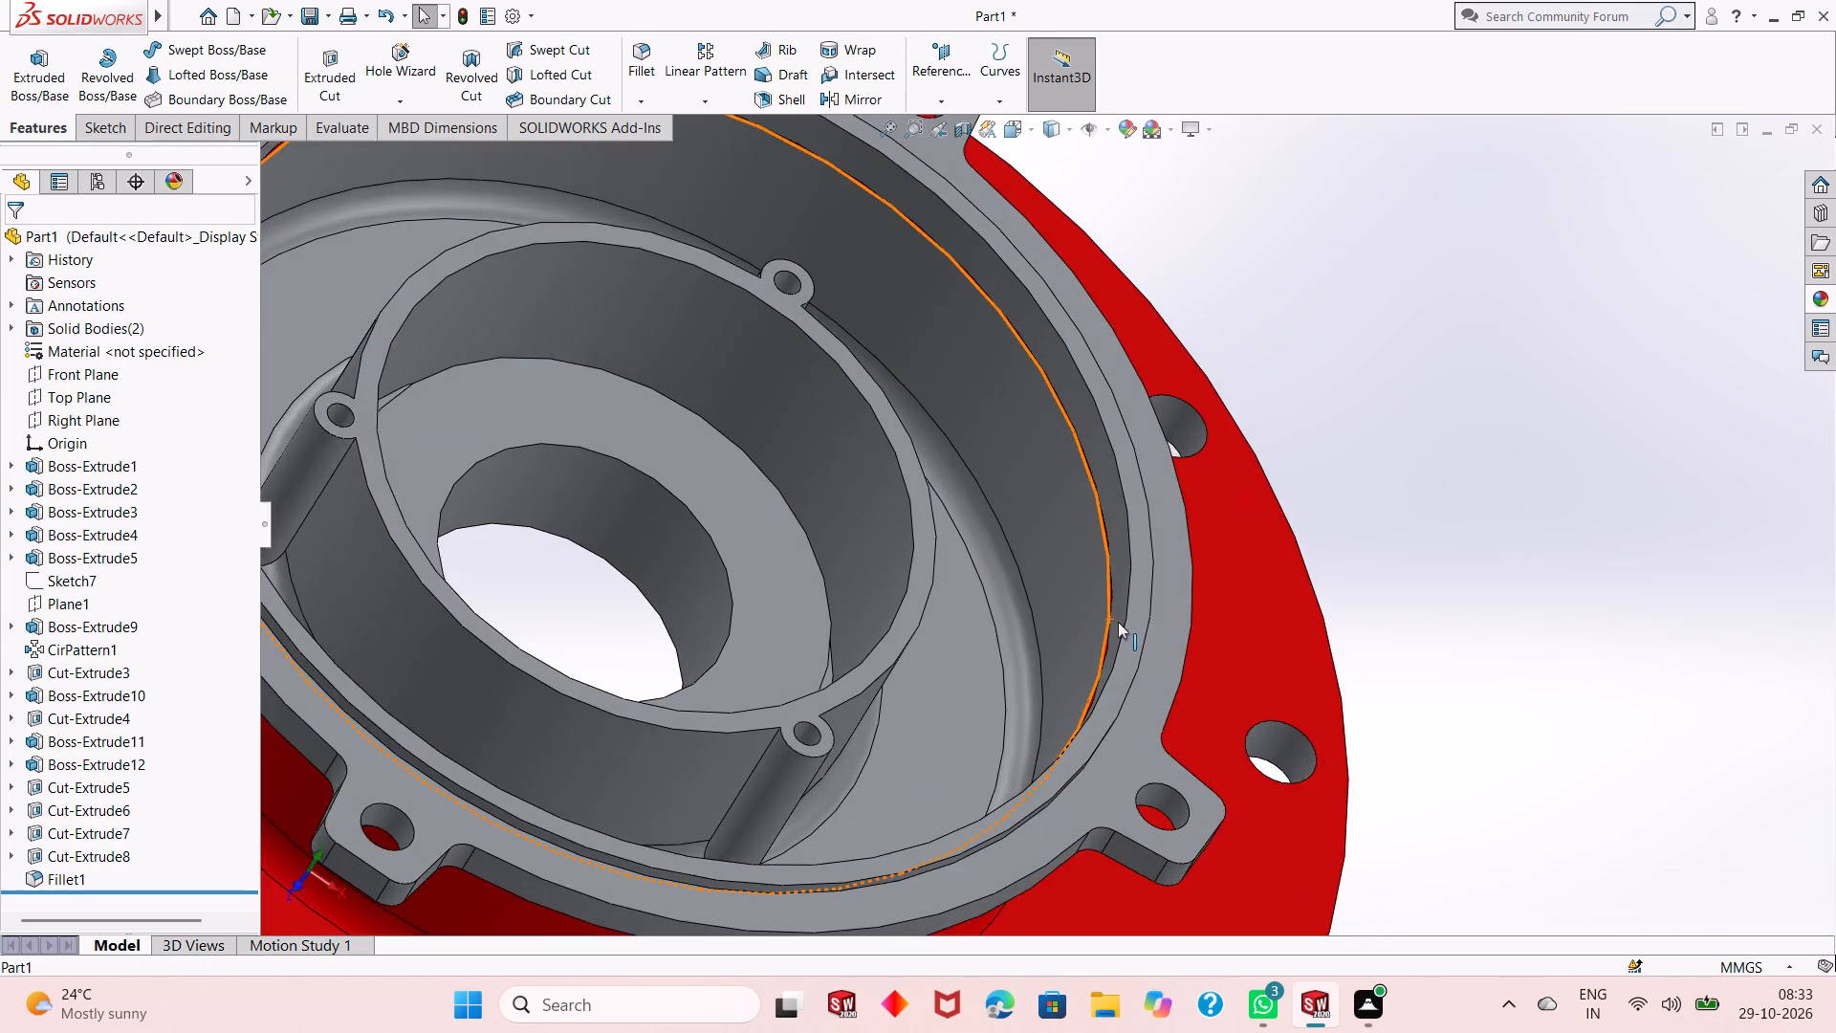
click(1816, 290)
drag(1679, 494, 1683, 498)
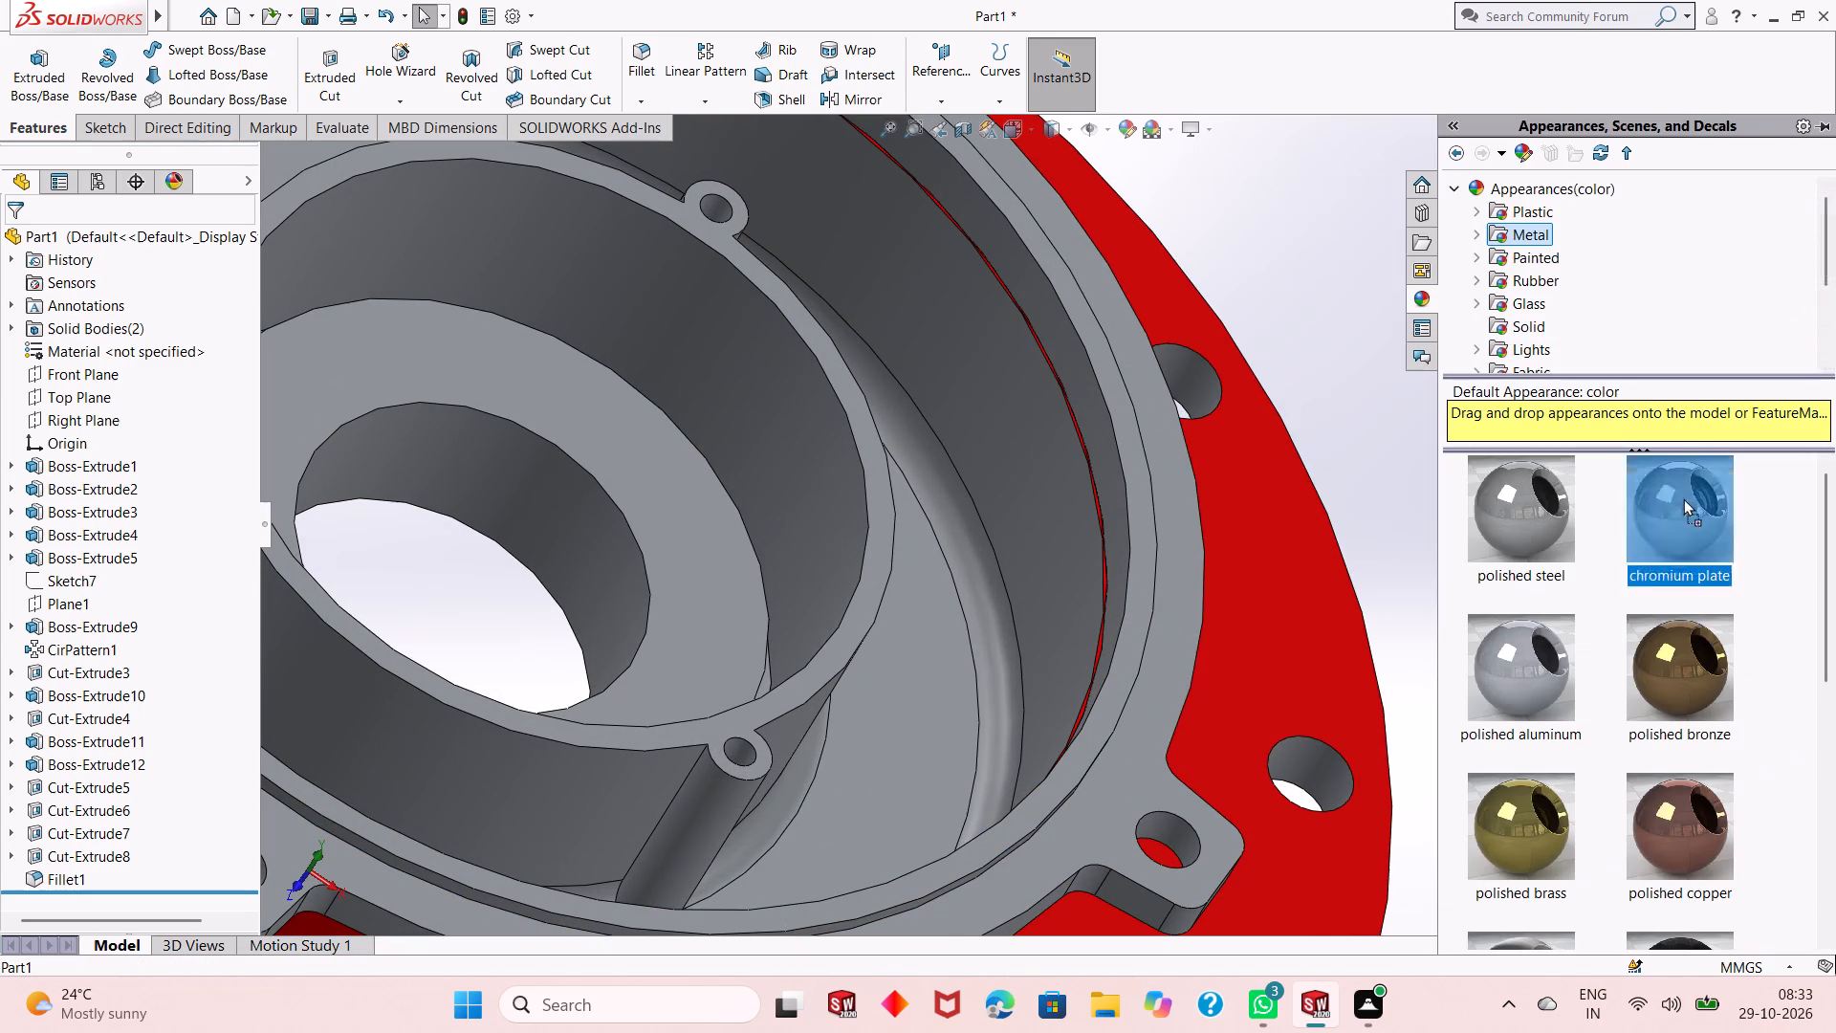
drag(1683, 498, 1100, 500)
click(1099, 501)
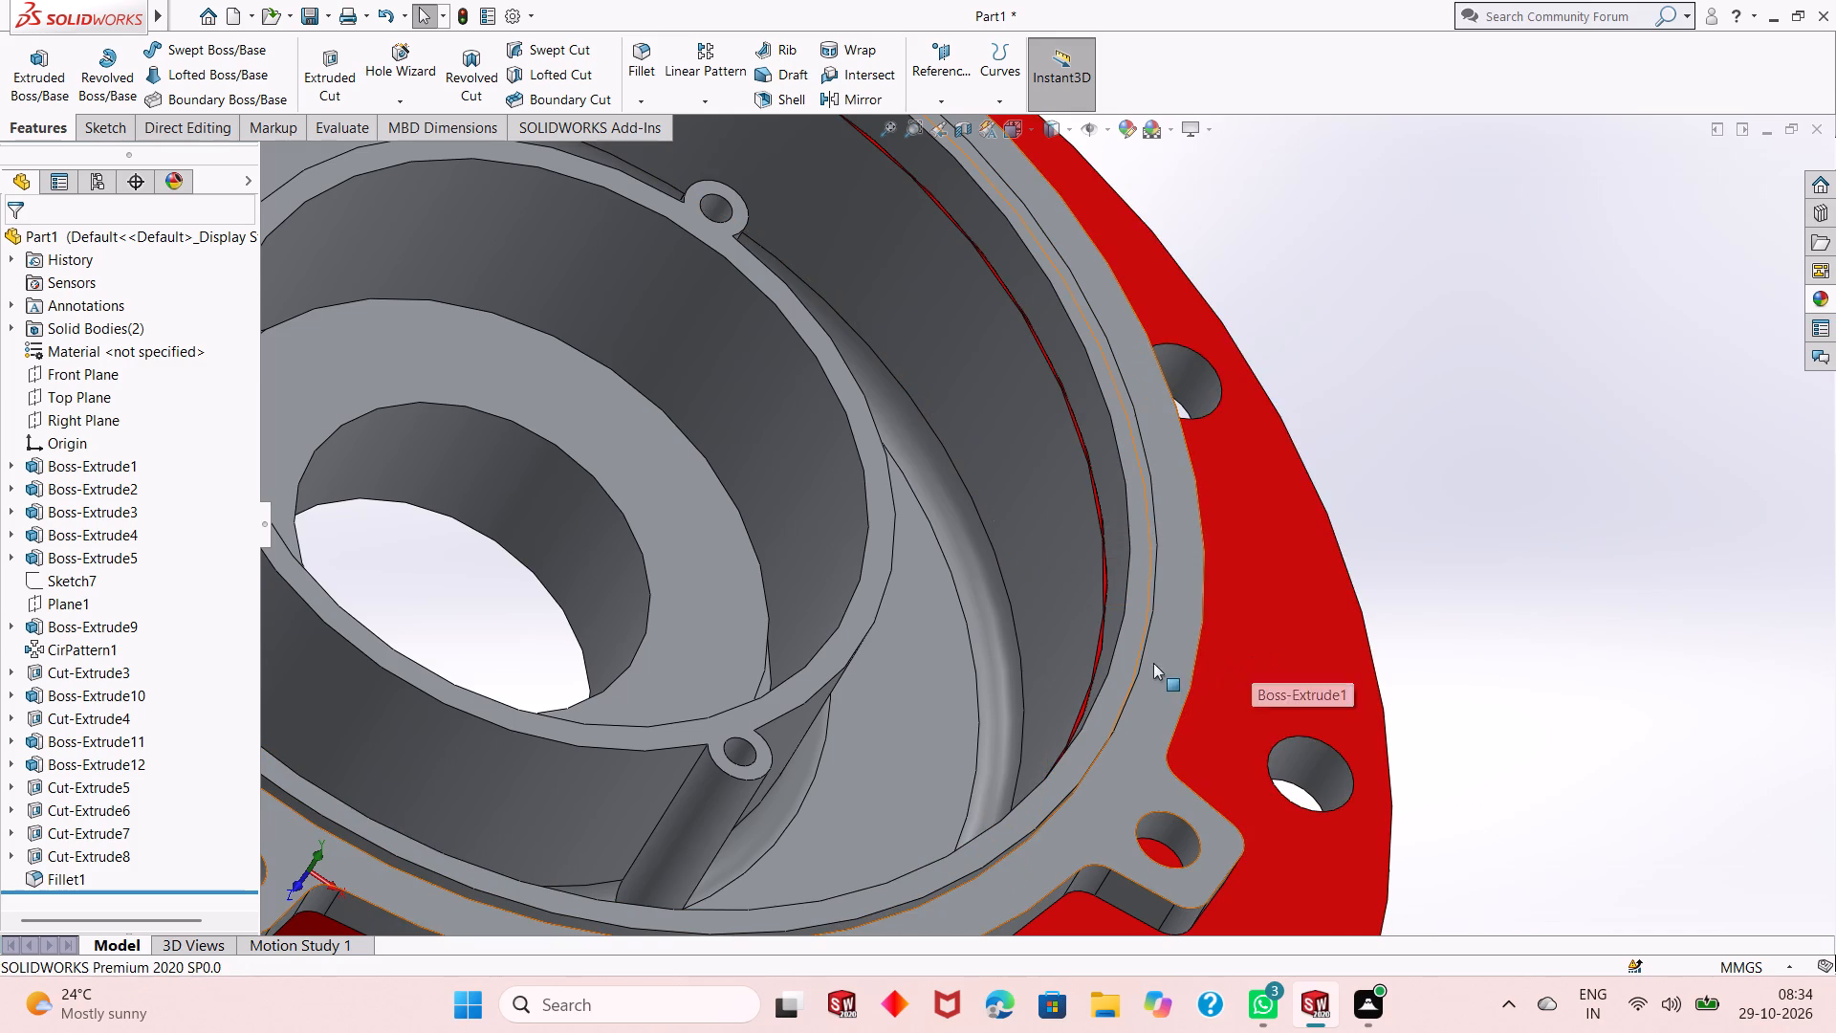
scroll(1054, 649, up, 2)
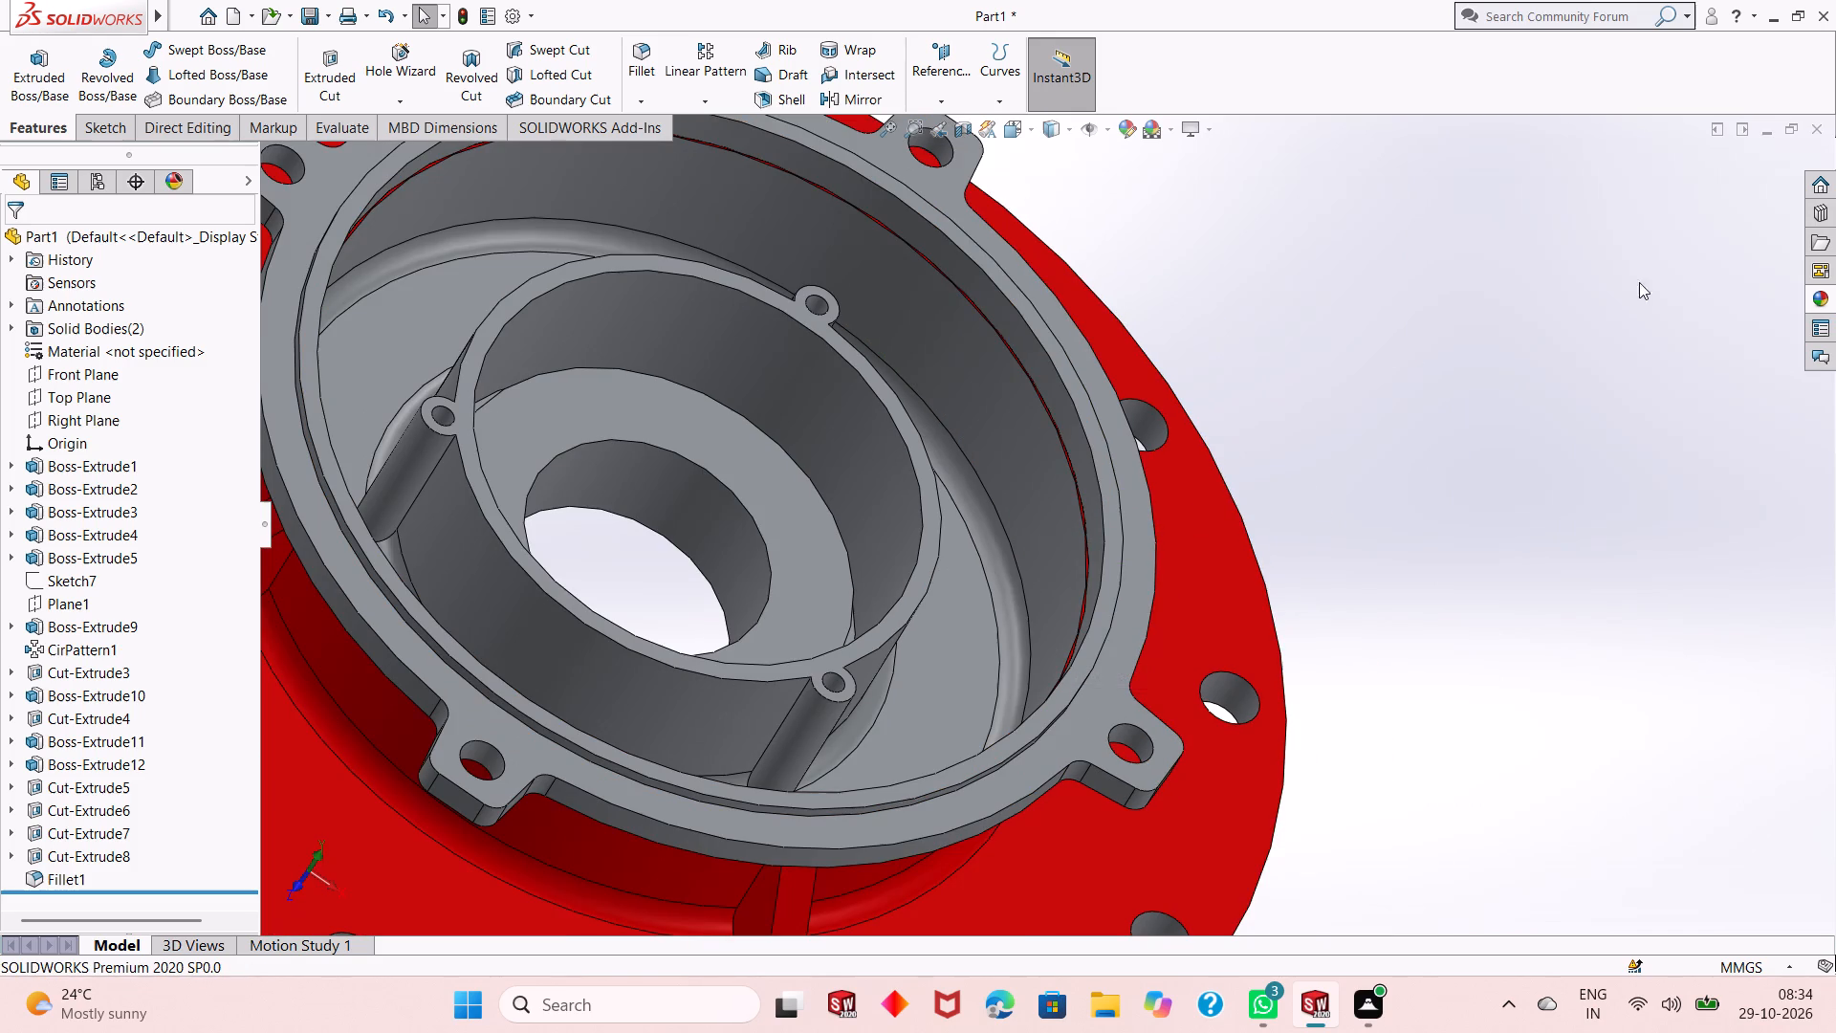
click(1832, 294)
drag(1688, 511, 1082, 516)
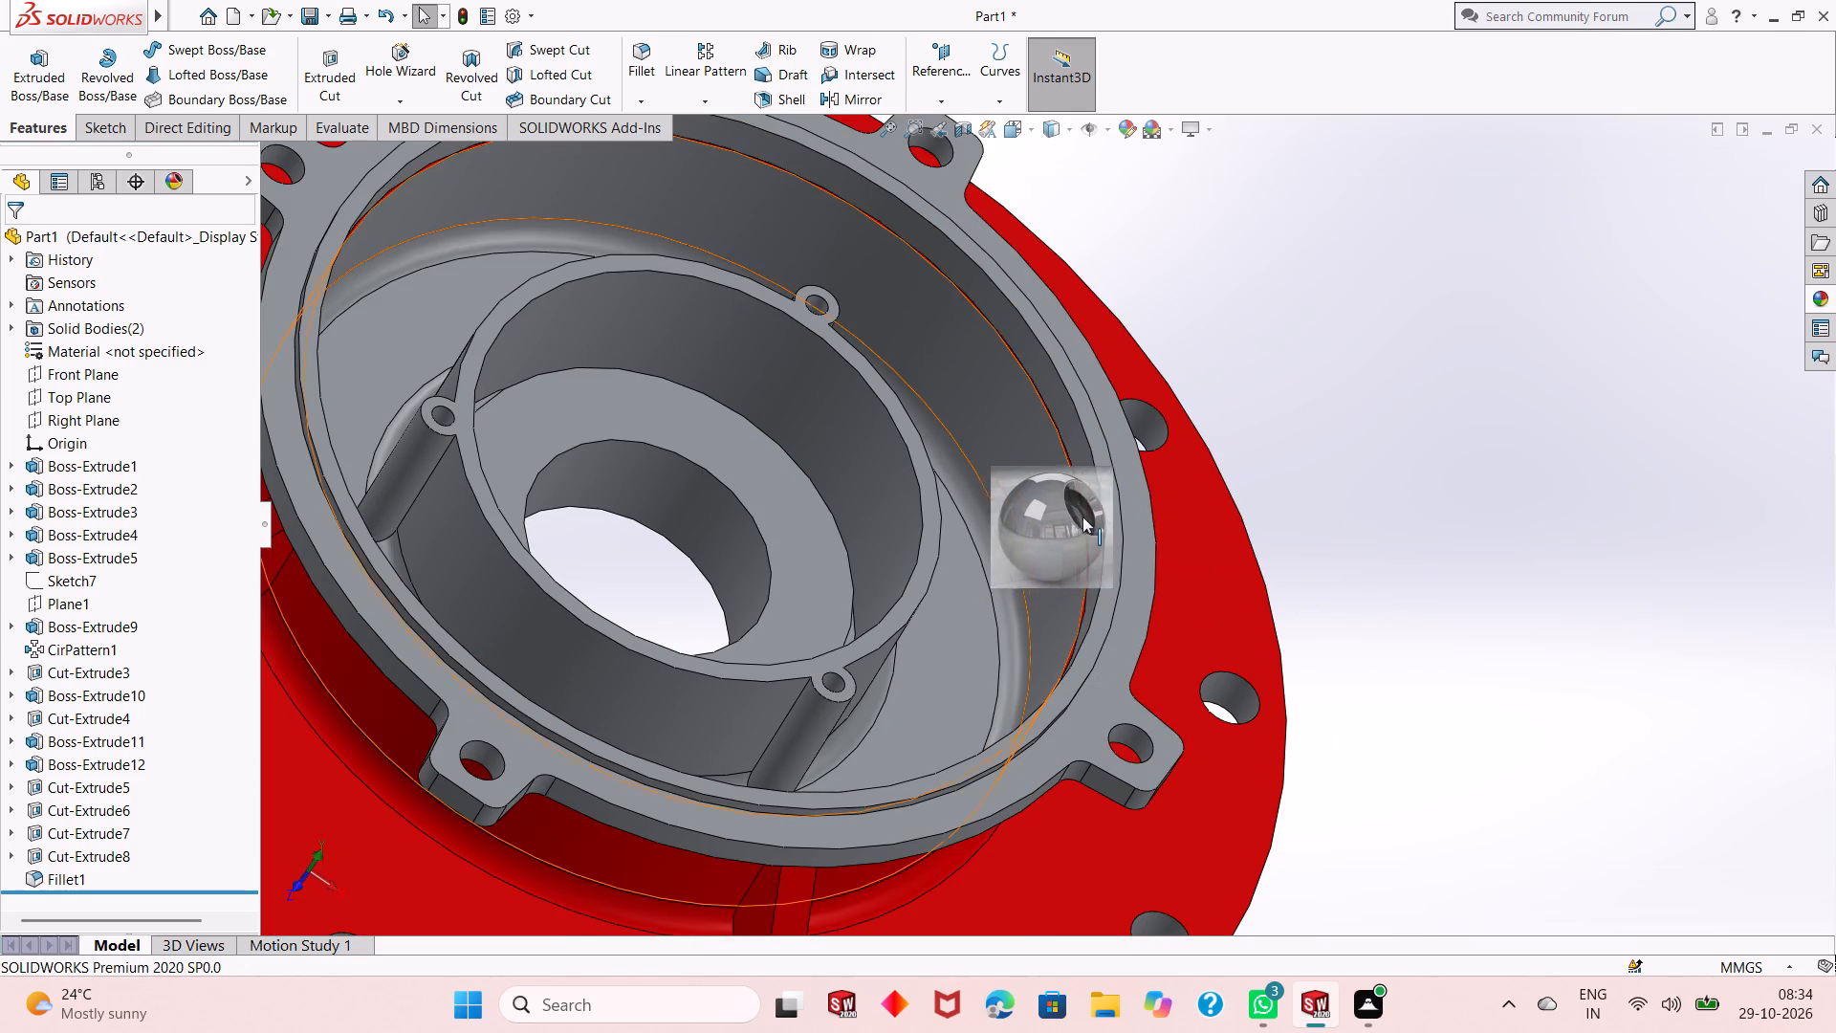
drag(1082, 516, 1082, 520)
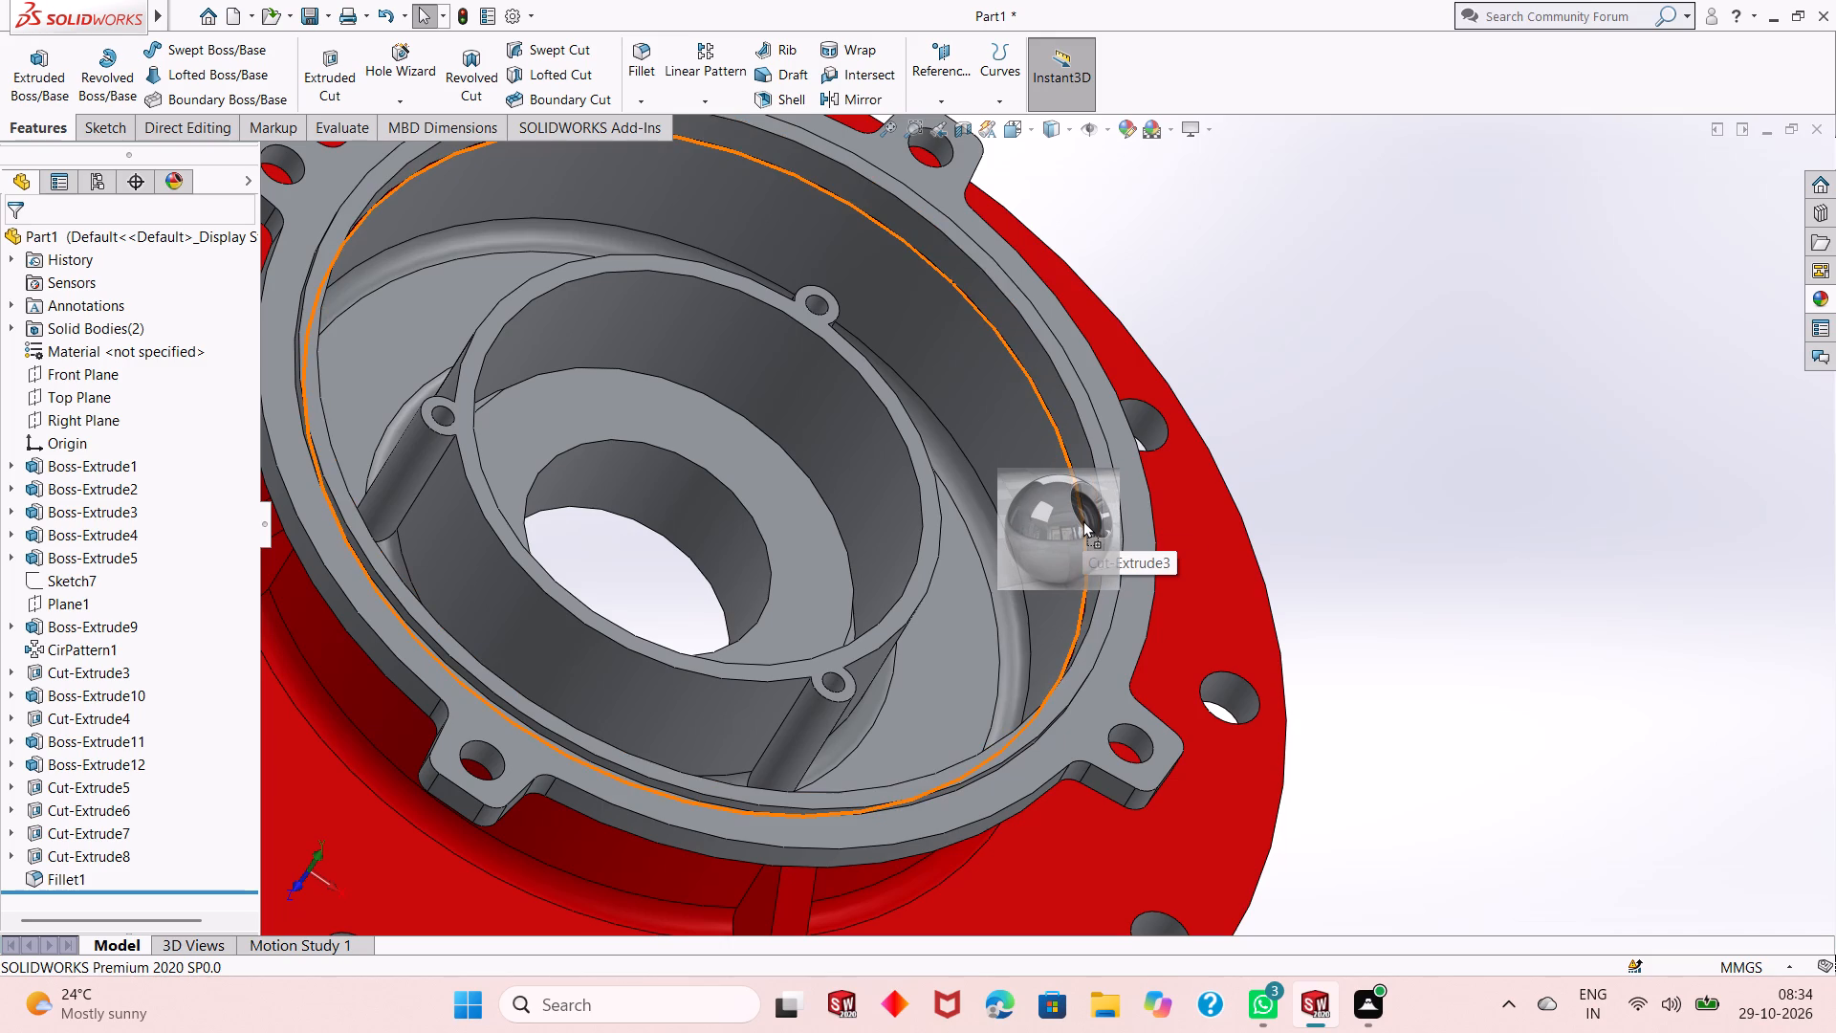
drag(1082, 520, 1085, 514)
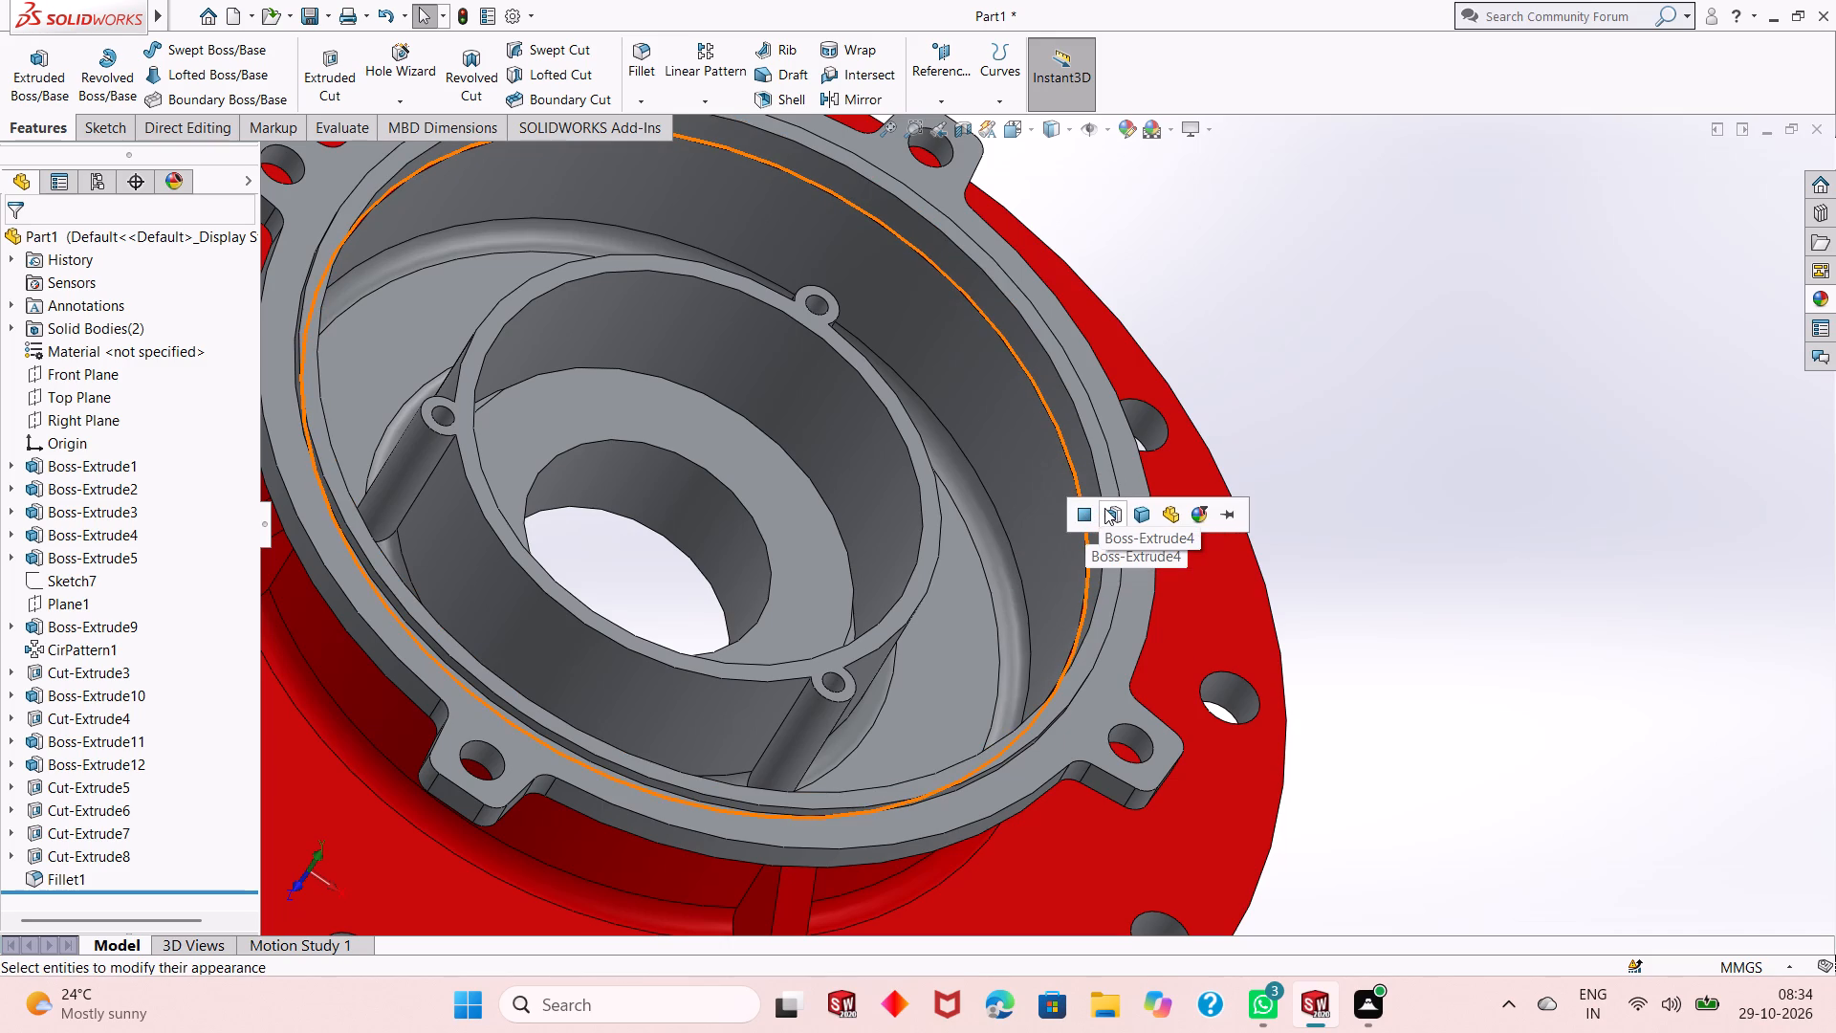
click(1104, 508)
Examine the applied red and chromium plate appearances on the part from above, the side and underneath.
scroll(1037, 703, up, 1)
middle_drag(1035, 705, 1016, 576)
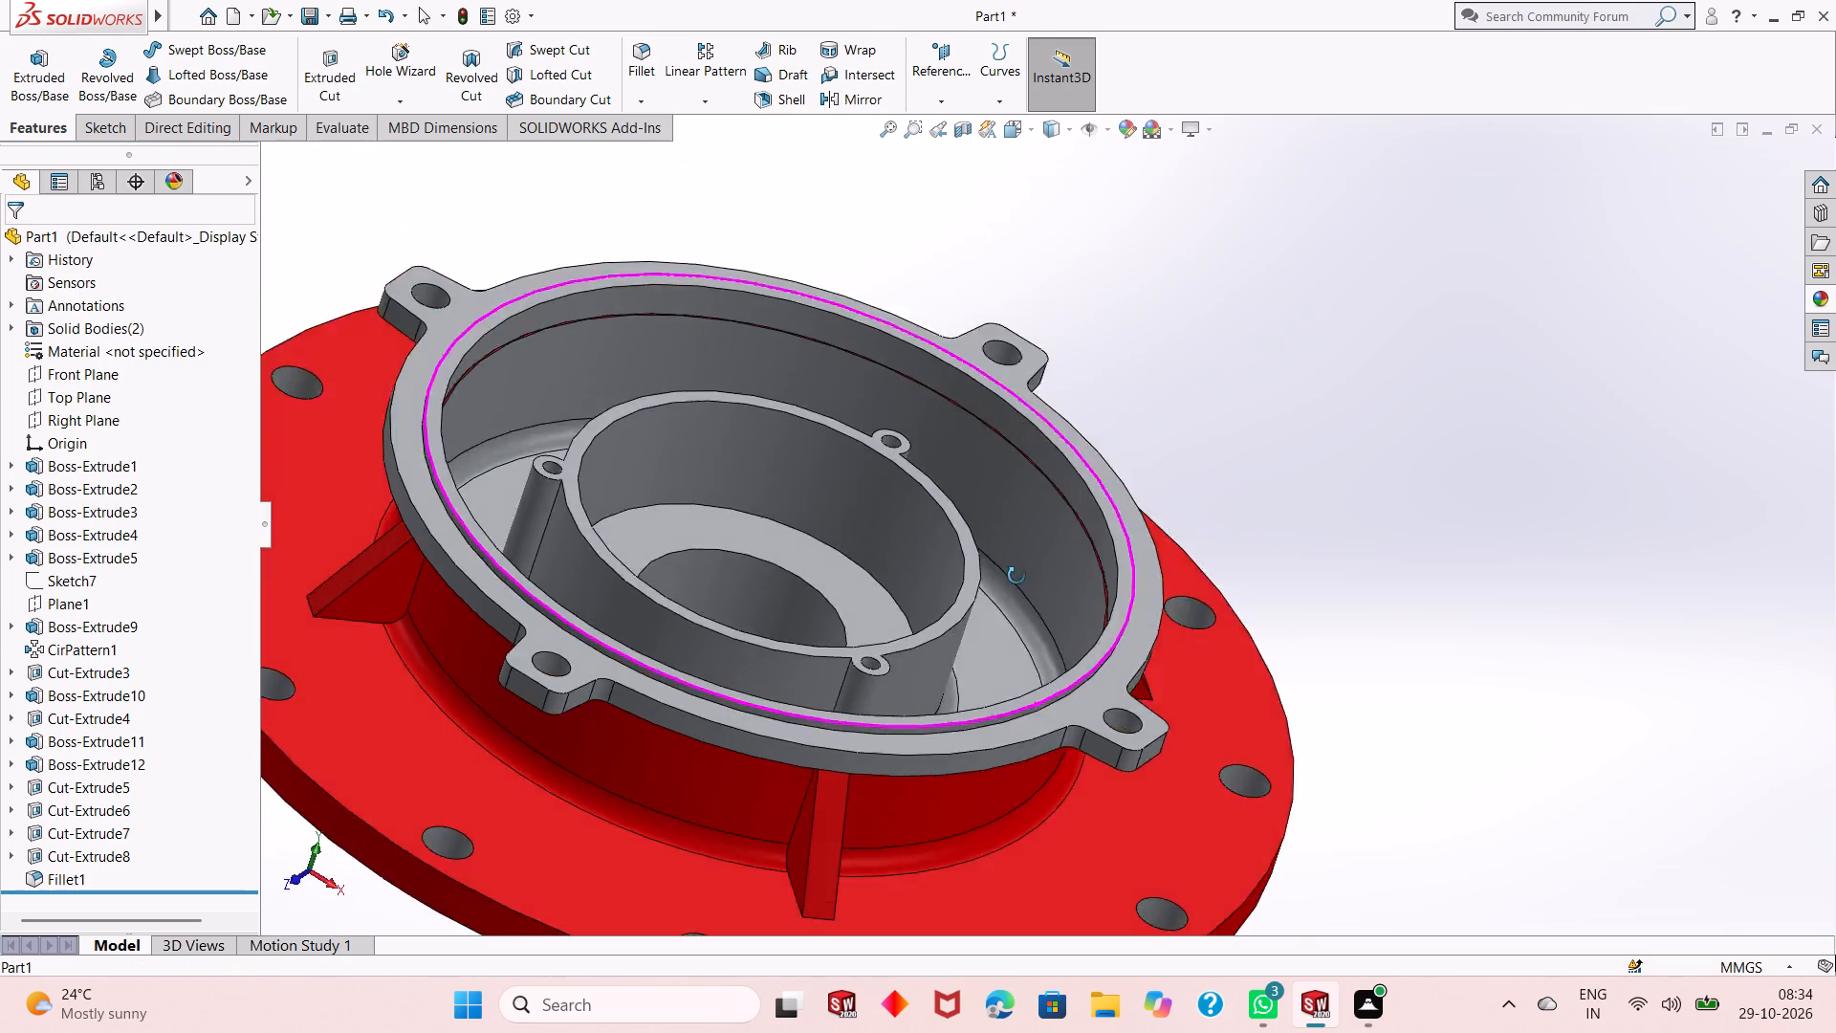
middle_drag(1016, 576, 1016, 488)
scroll(989, 694, up, 4)
middle_drag(980, 668, 1068, 576)
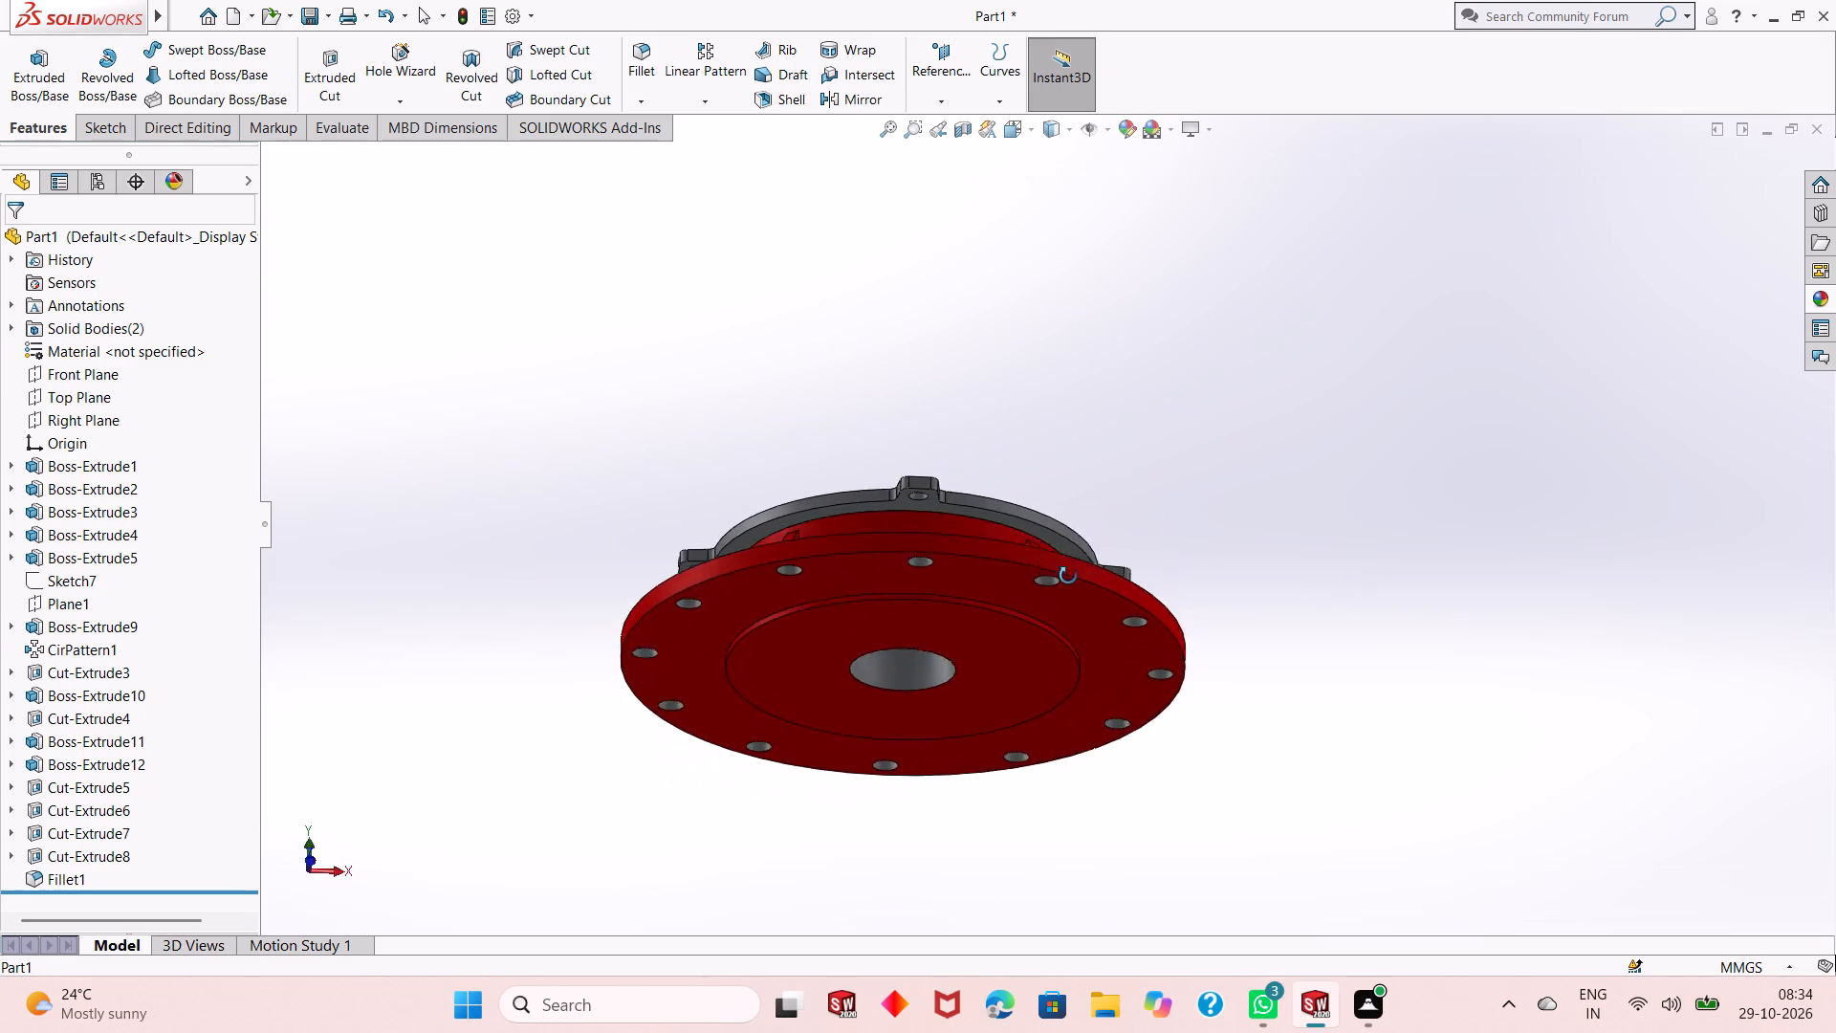
middle_drag(1068, 576, 1046, 798)
middle_drag(918, 648, 967, 736)
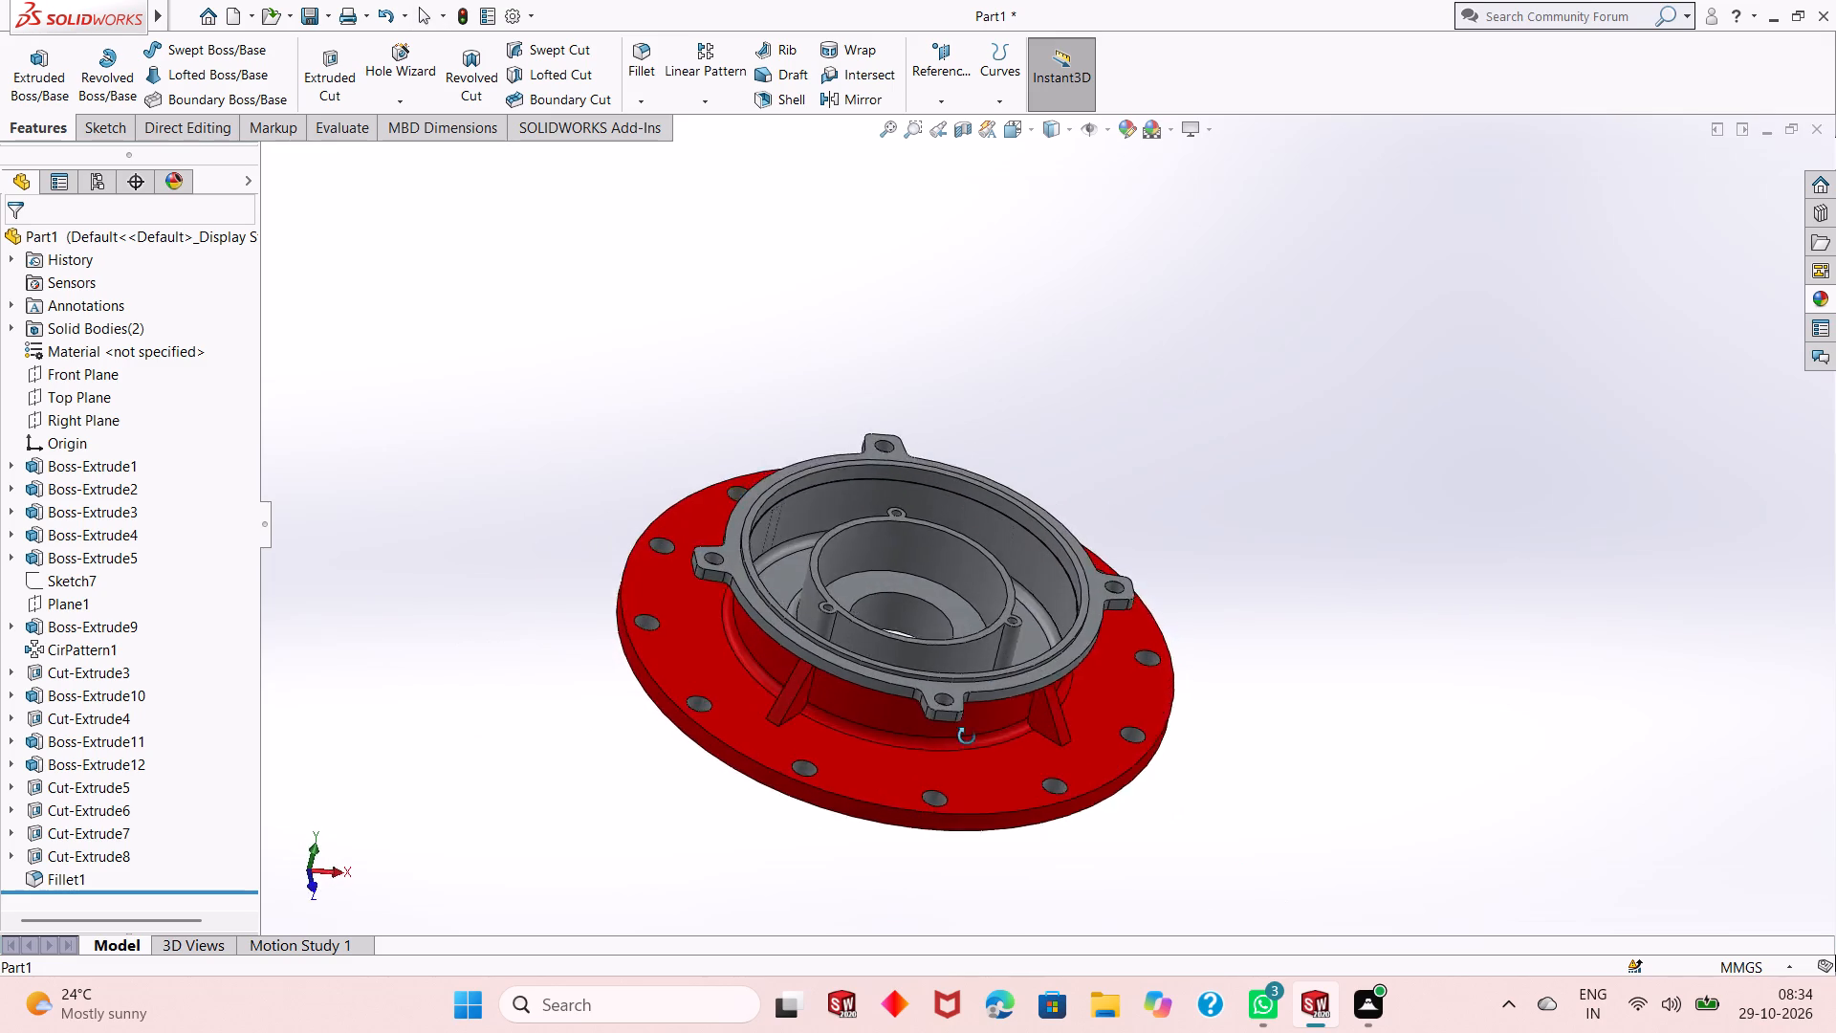
middle_drag(967, 736, 987, 779)
scroll(959, 736, up, 2)
scroll(909, 594, down, 1)
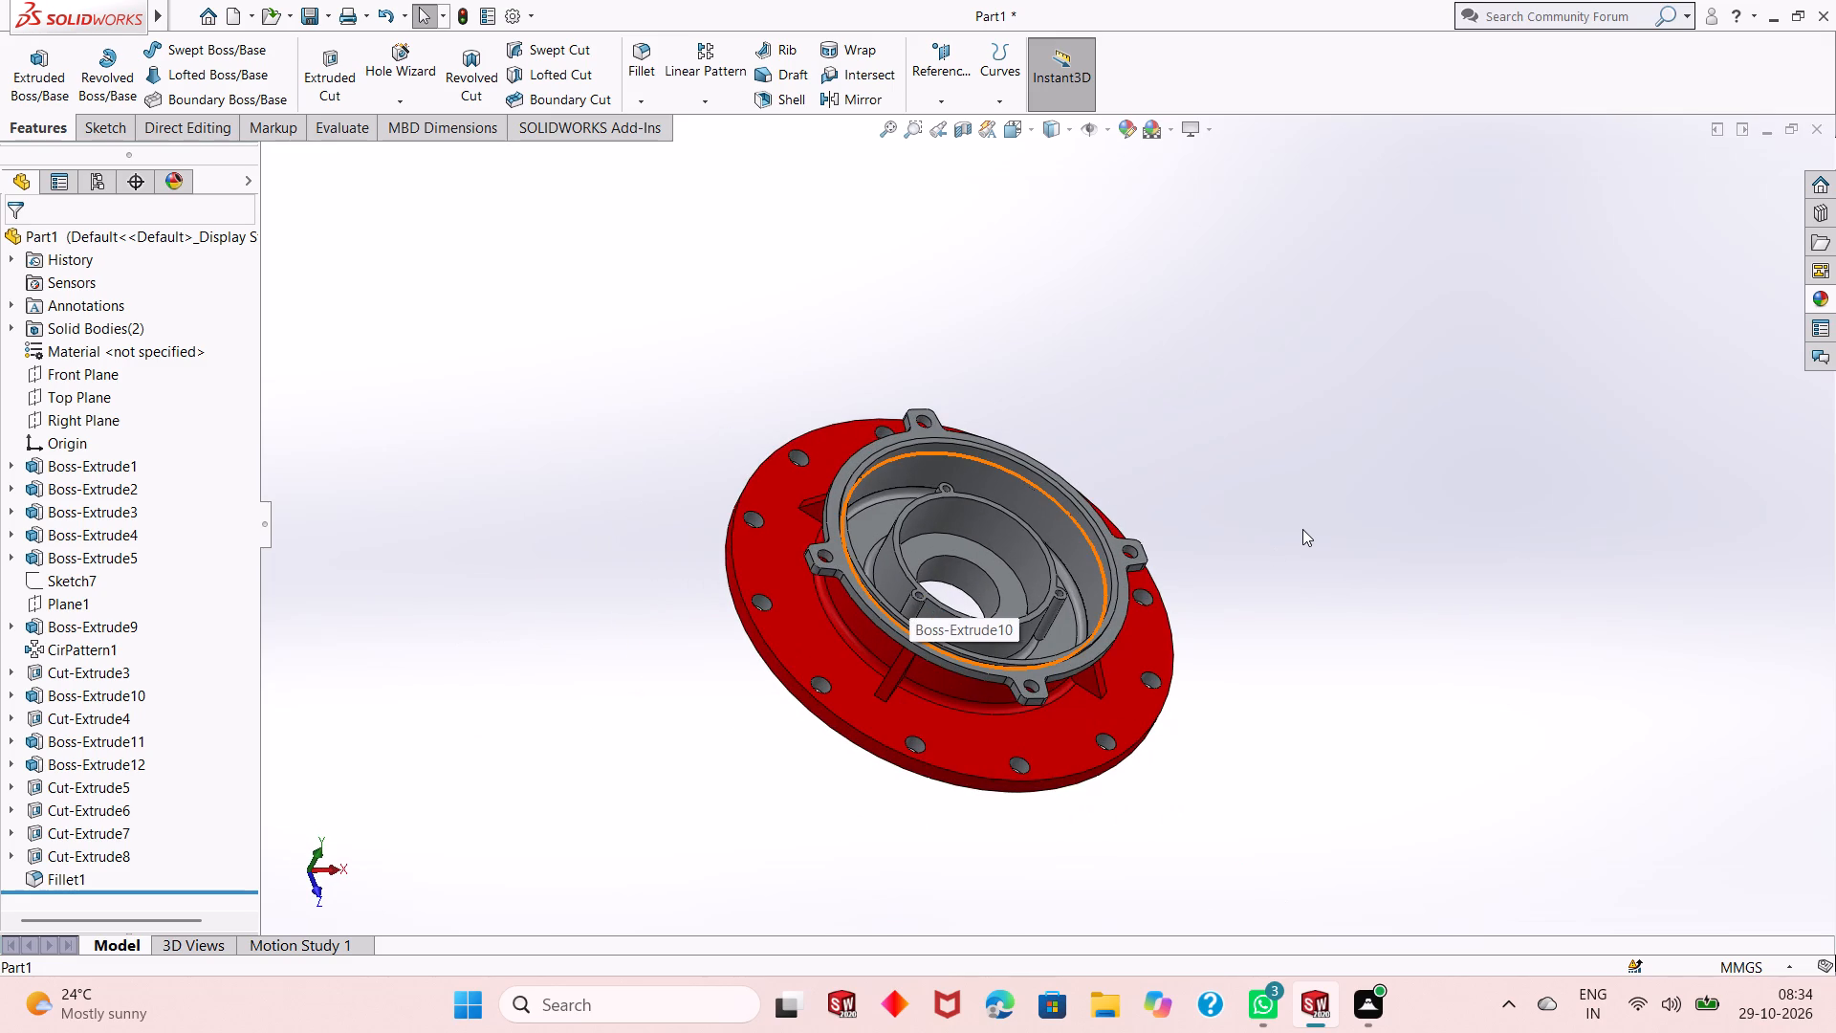
Save the part as "Motor cover" in the Dp SolidWorks folder.
key(ctrl+s)
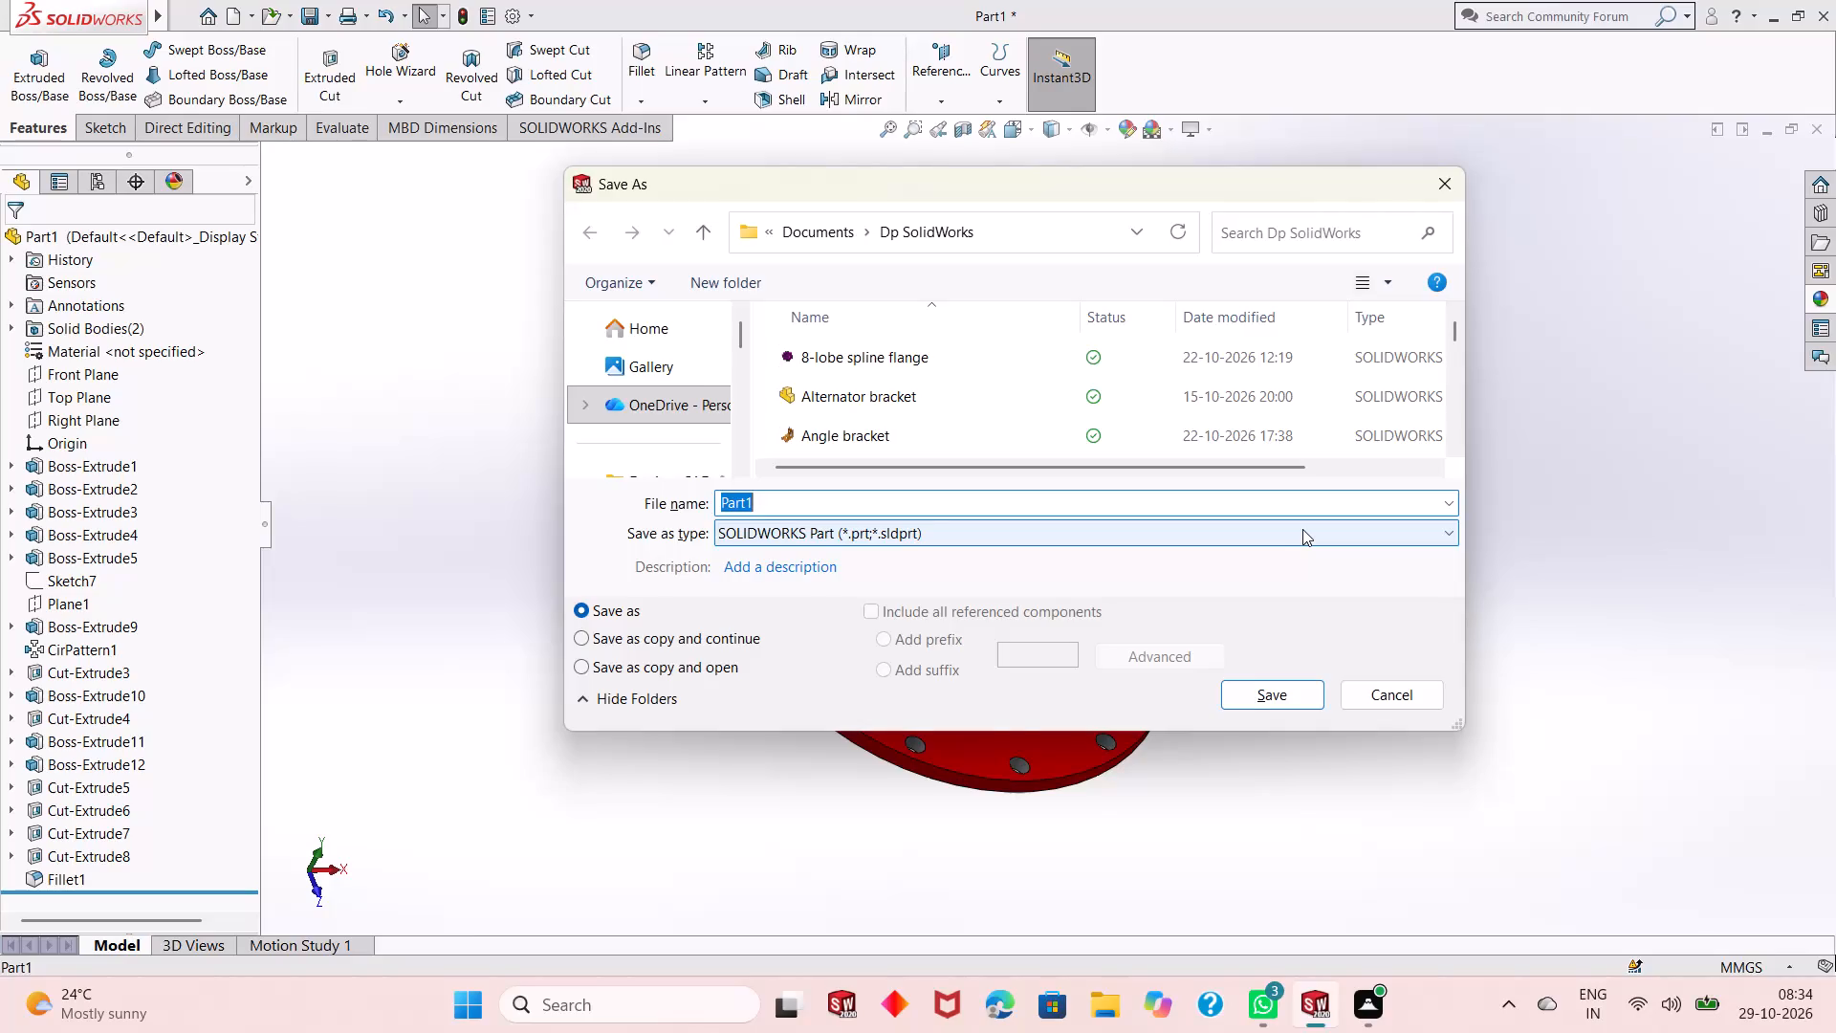
text(Mot)
text(or cover)
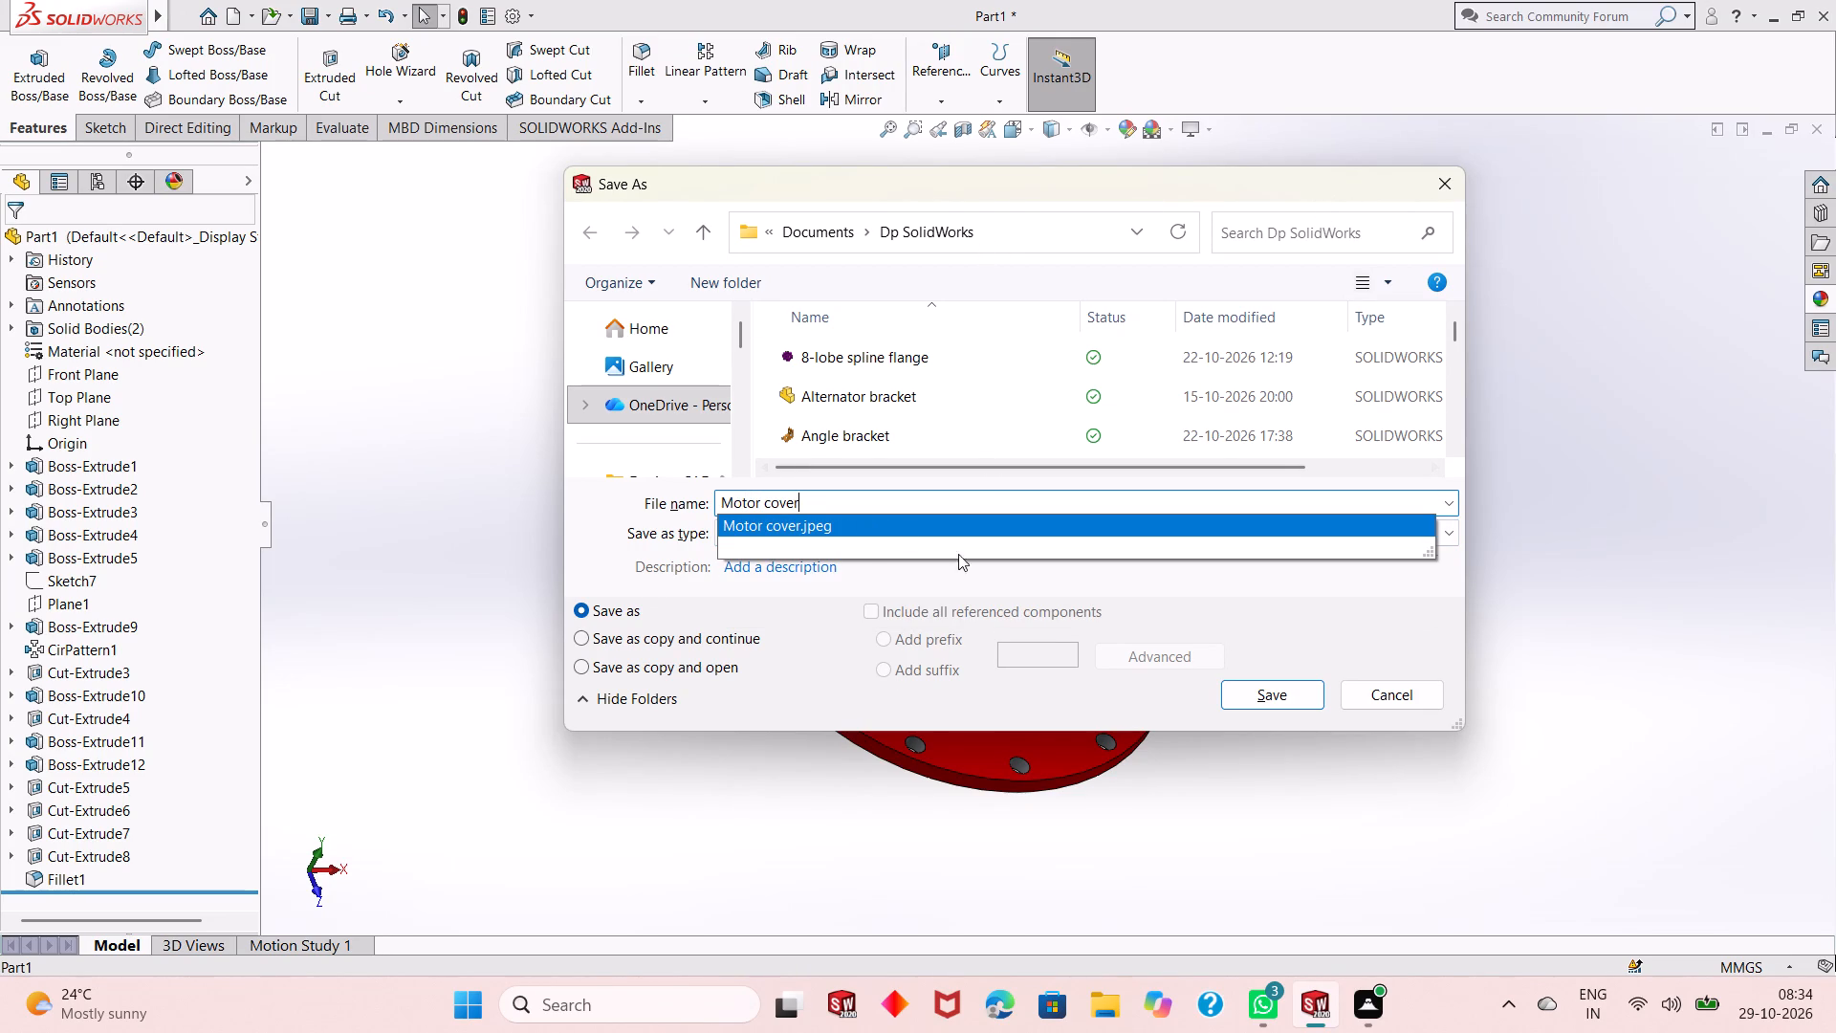
click(1256, 703)
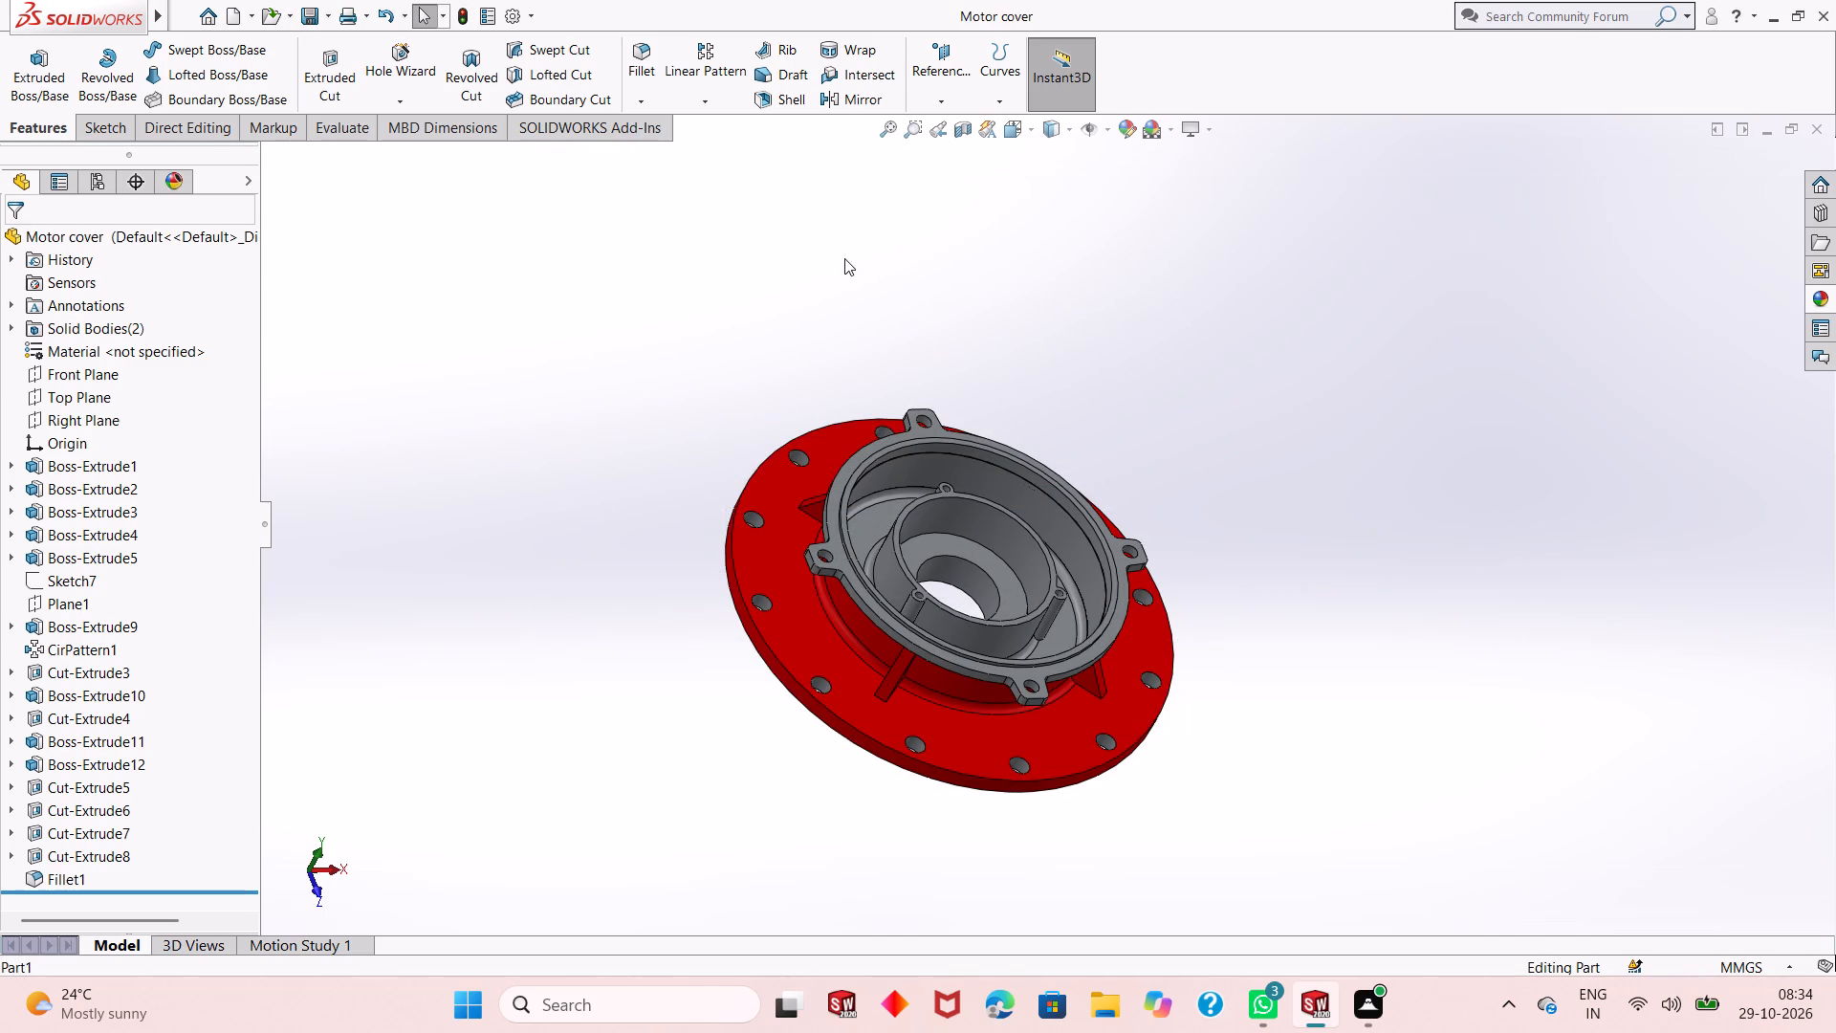
Save a PDF copy of the part named "Motor cover" in the Dp SolidWorks folder.
click(335, 19)
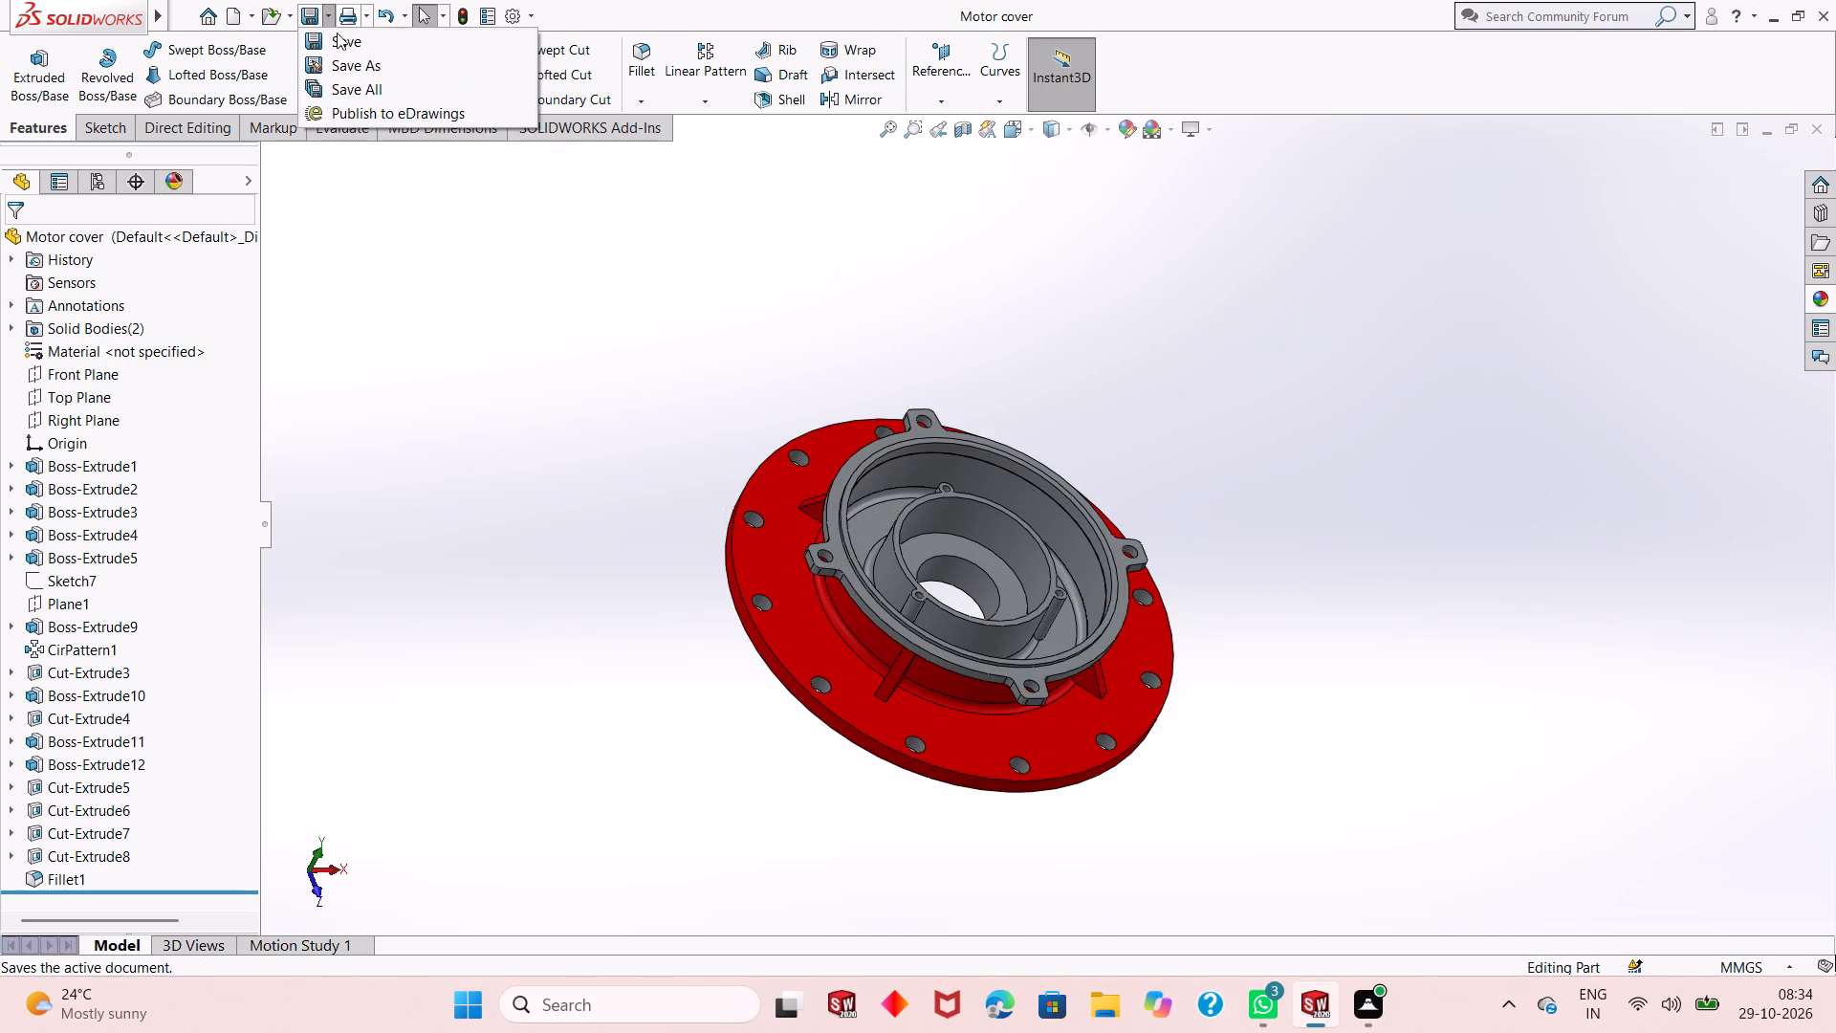
click(347, 67)
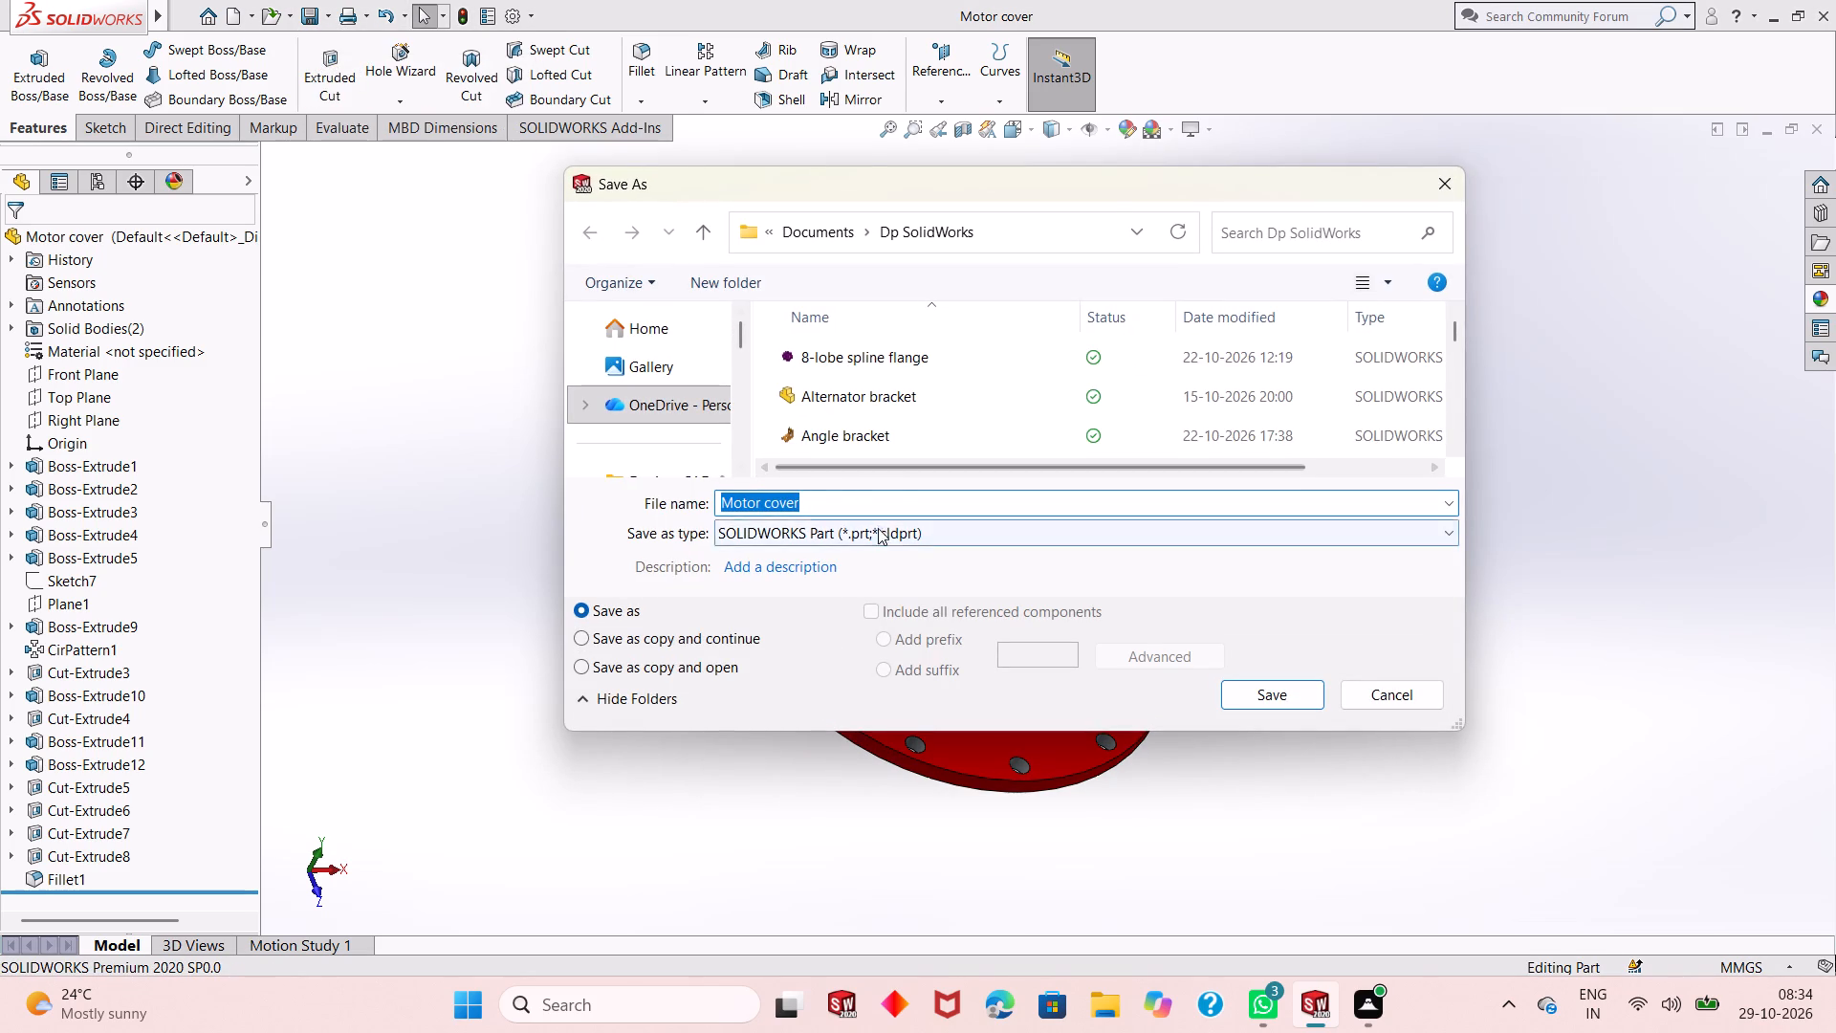
click(878, 528)
click(1076, 143)
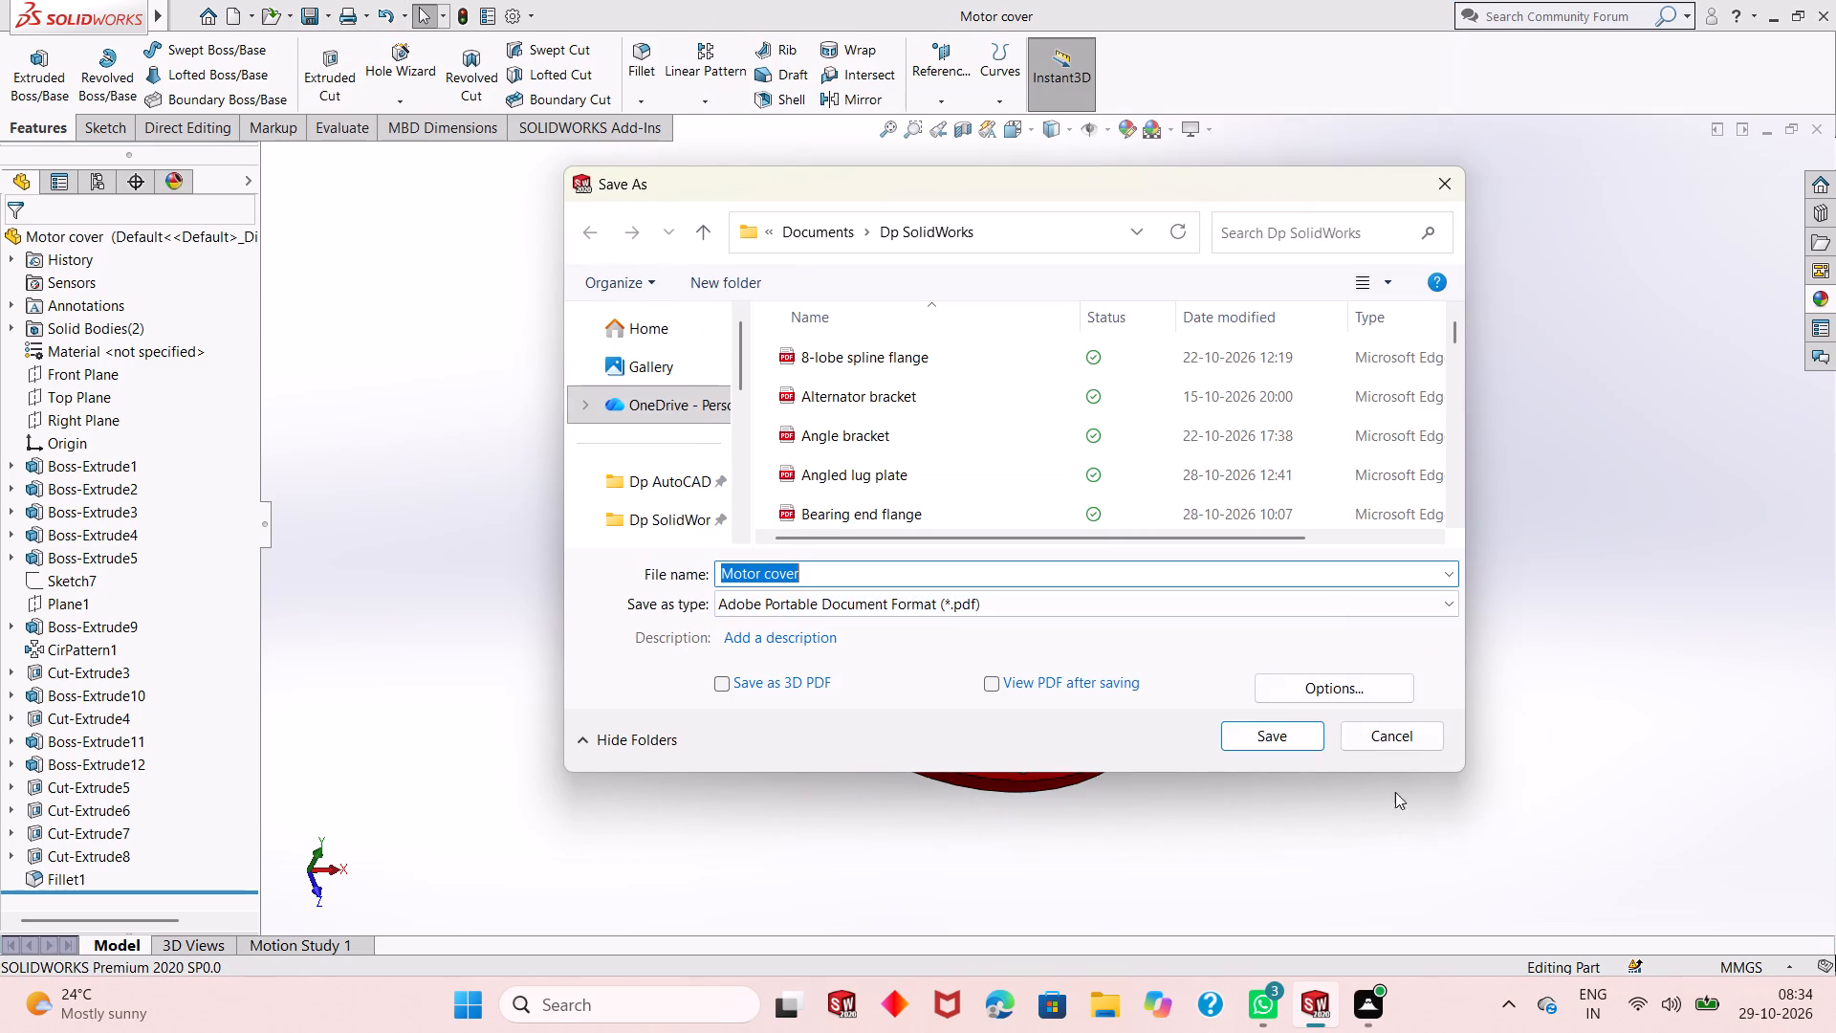
click(1274, 731)
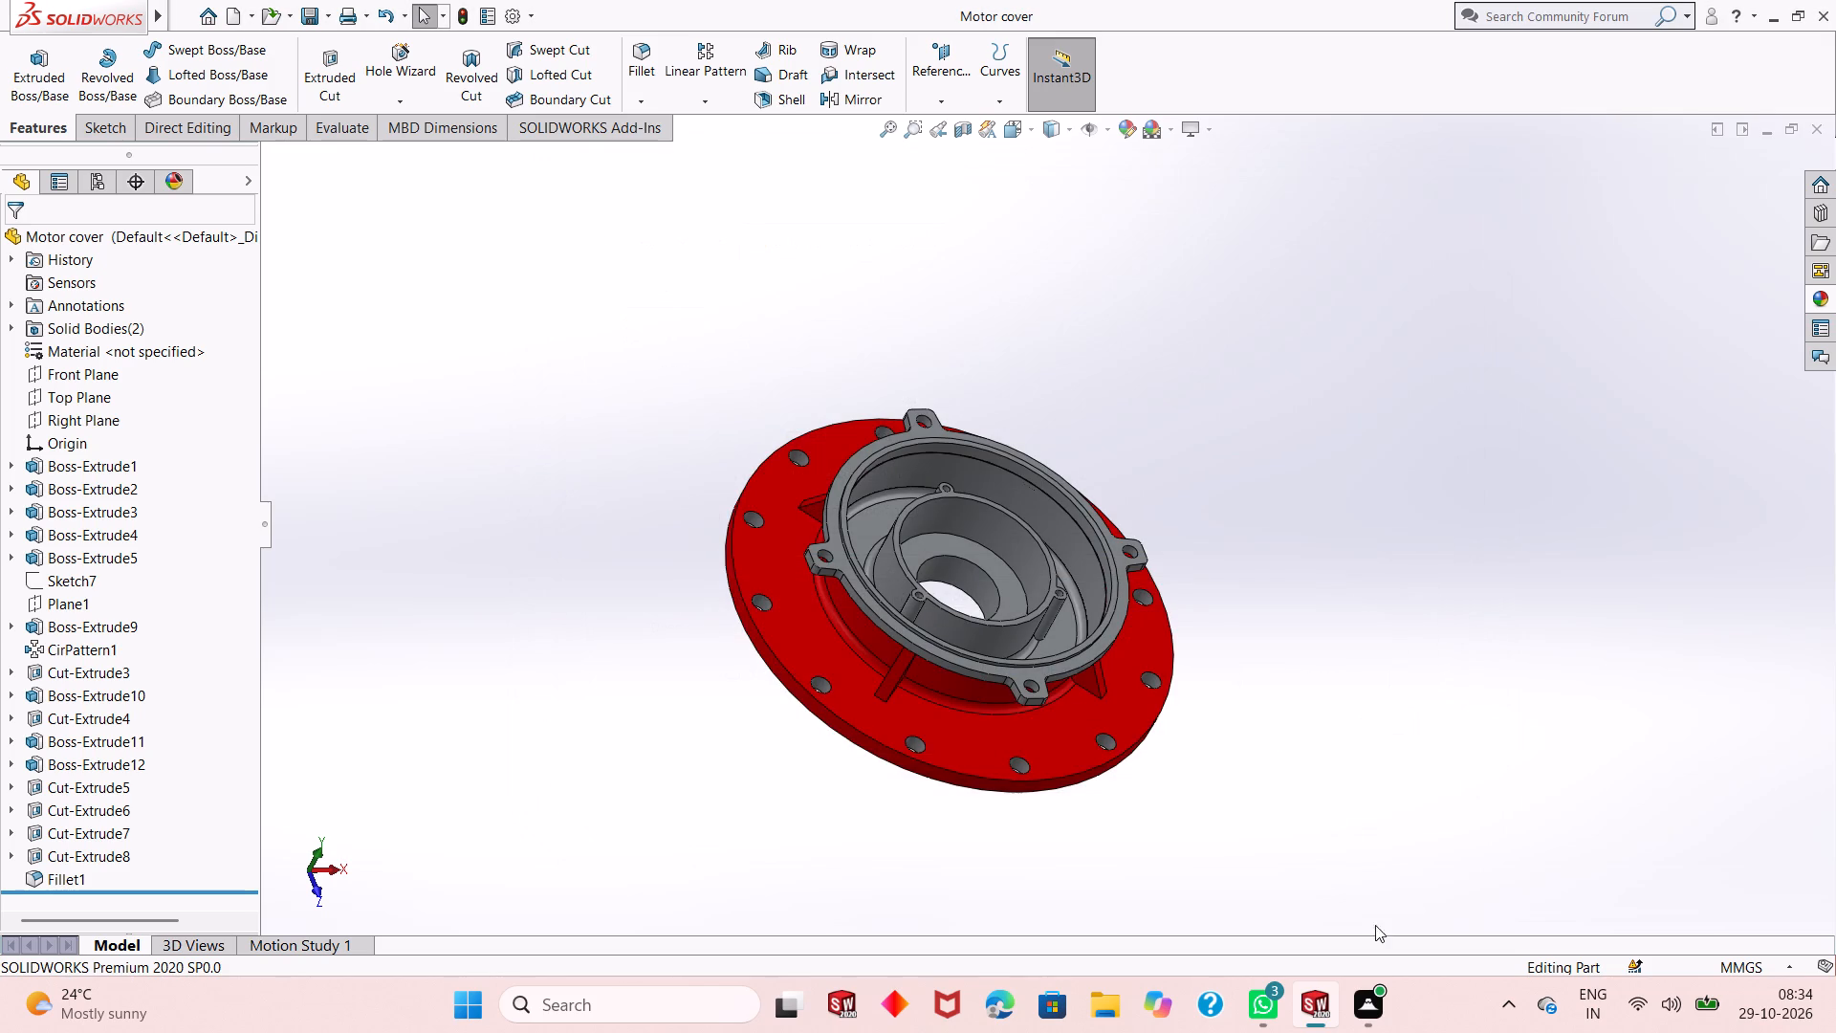